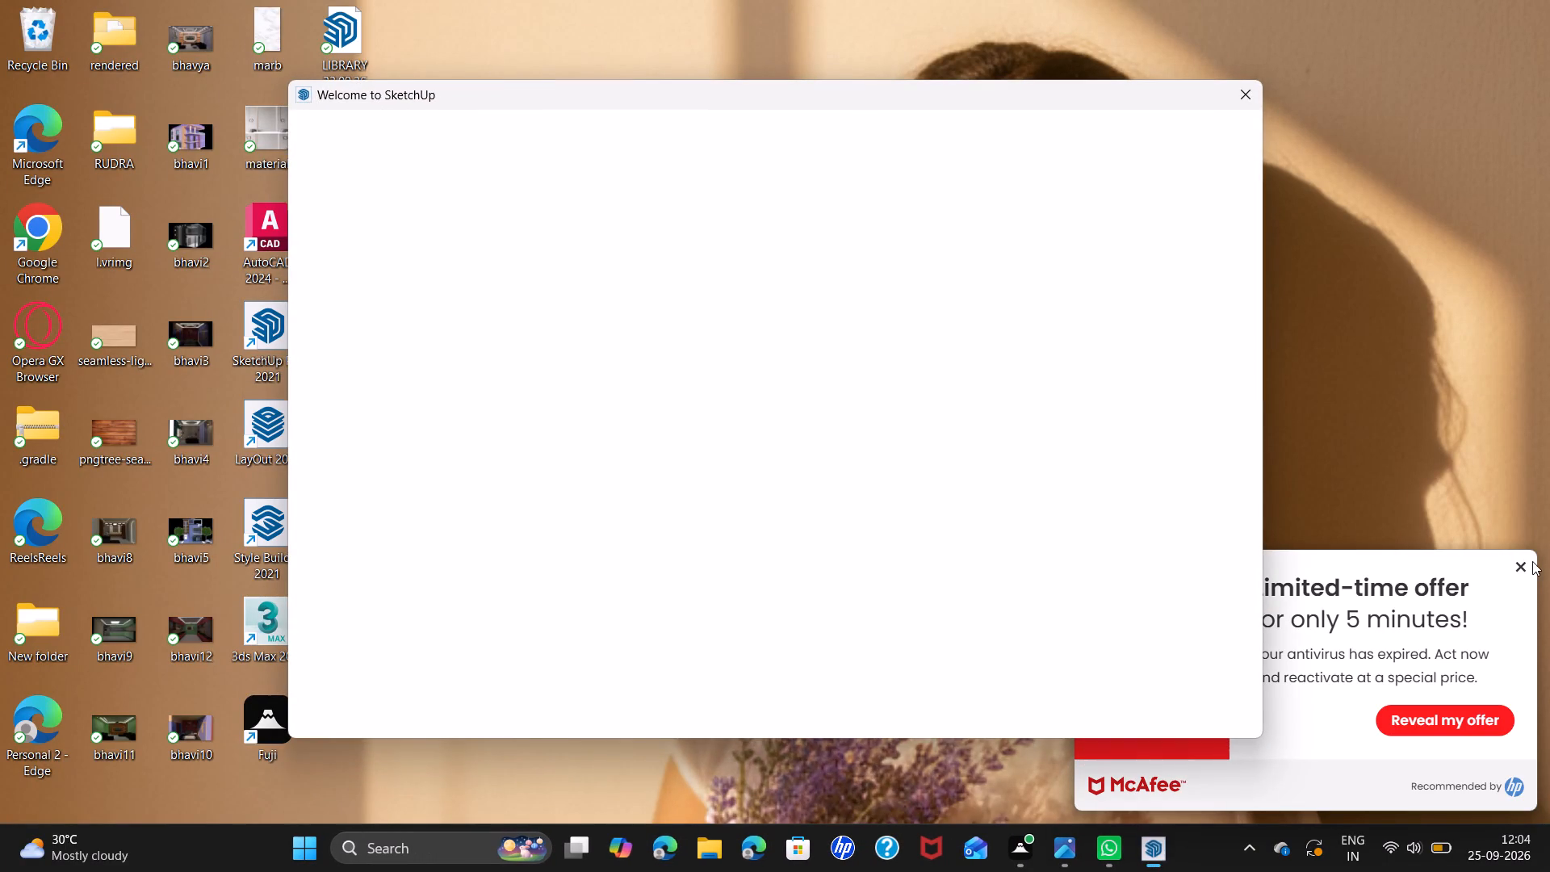
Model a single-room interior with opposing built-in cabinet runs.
Dismiss the antivirus offer pop-up.
click(1531, 564)
click(1523, 566)
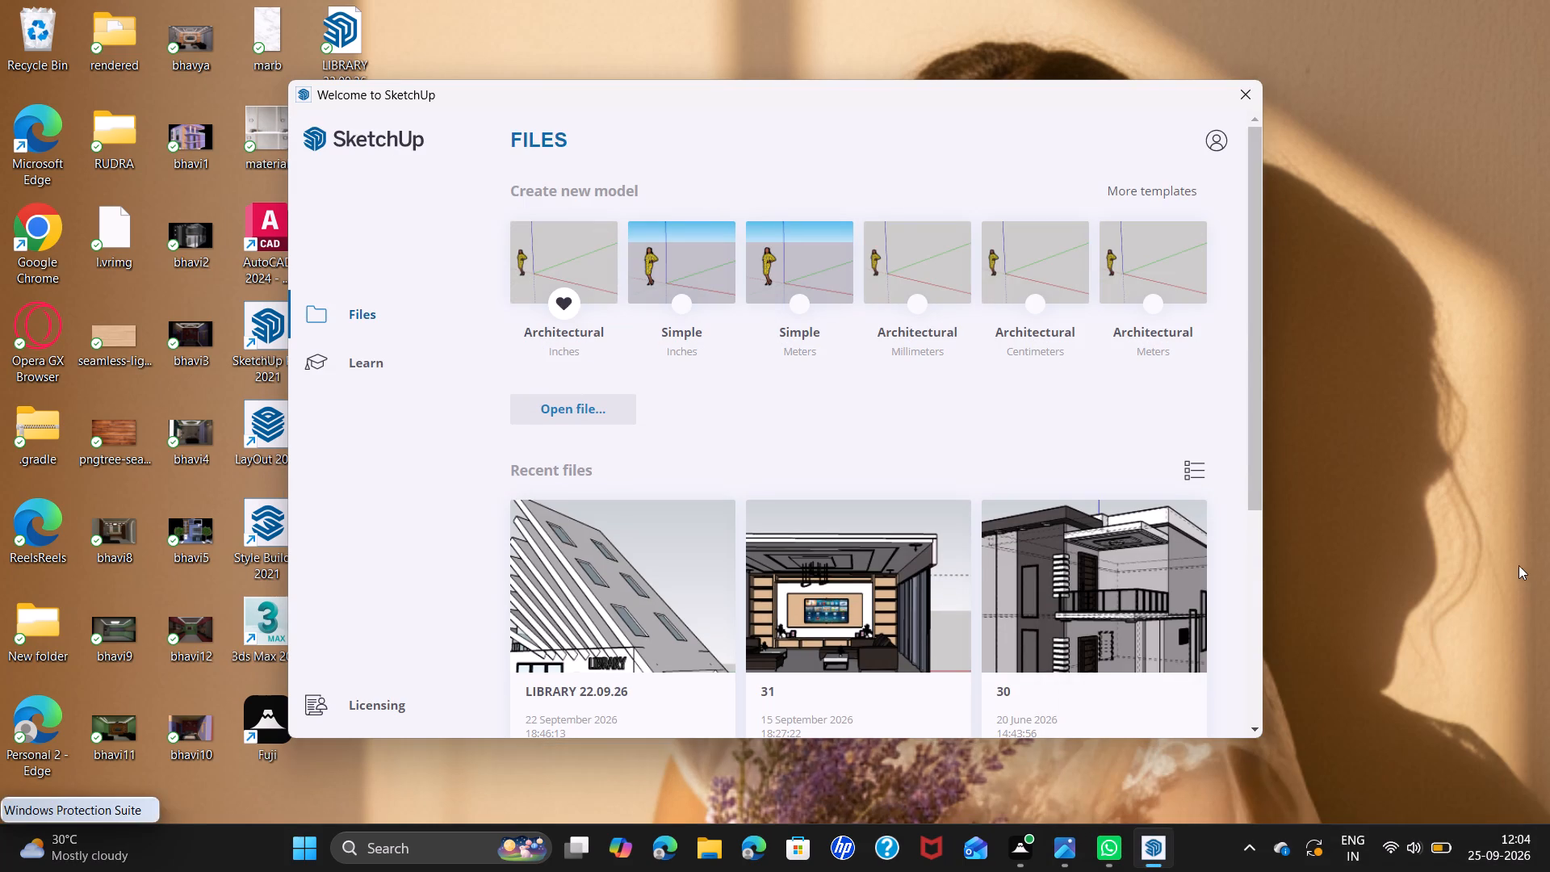
Look through the recent model files in the welcome window.
scroll(857, 545, down, 3)
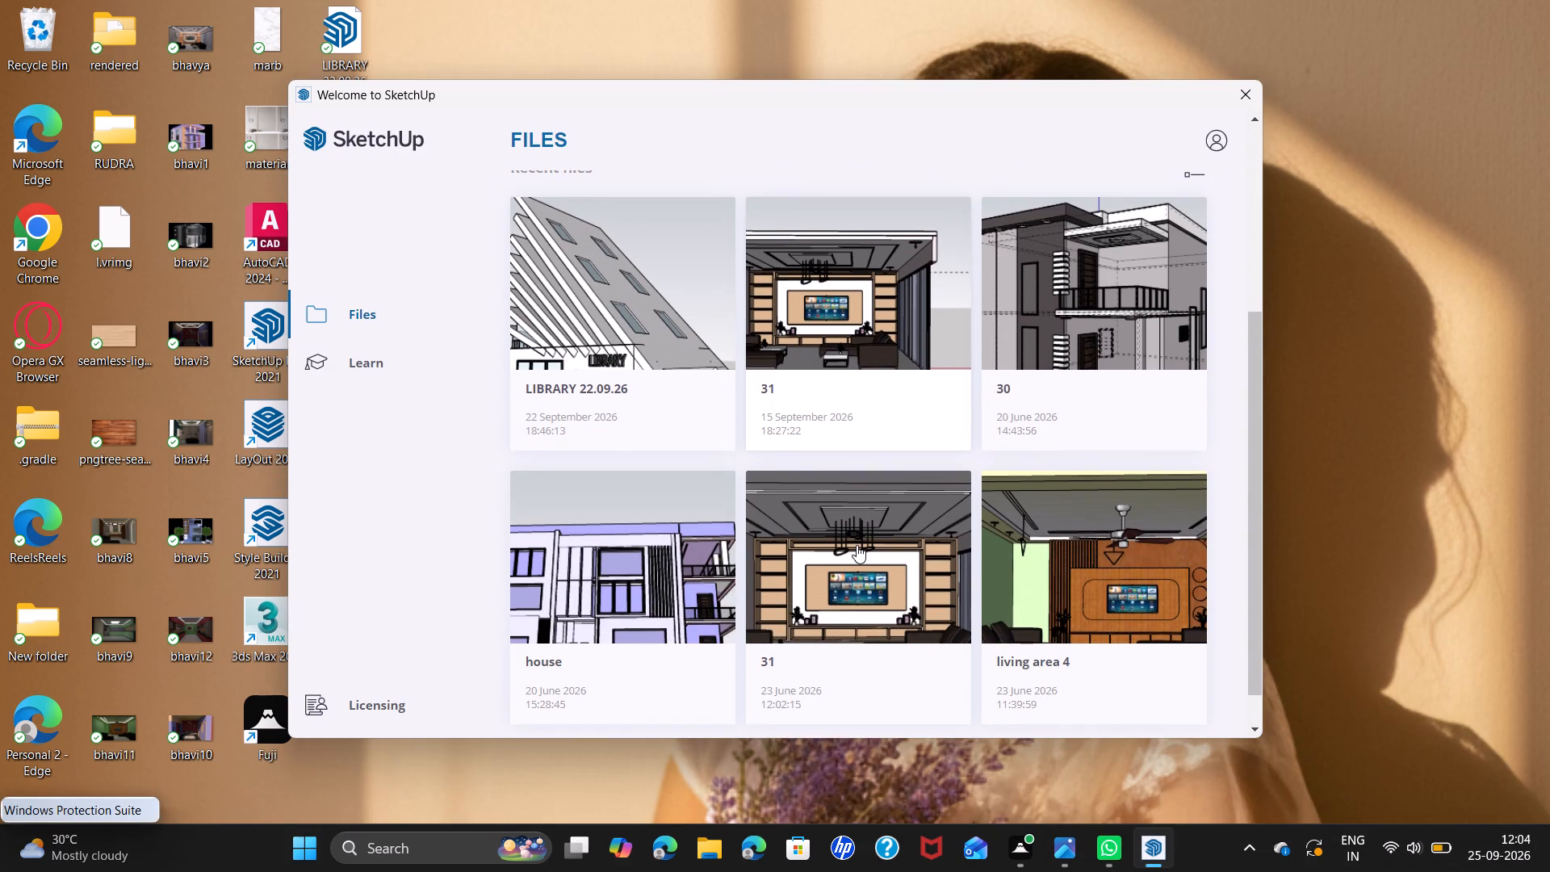
scroll(857, 545, down, 4)
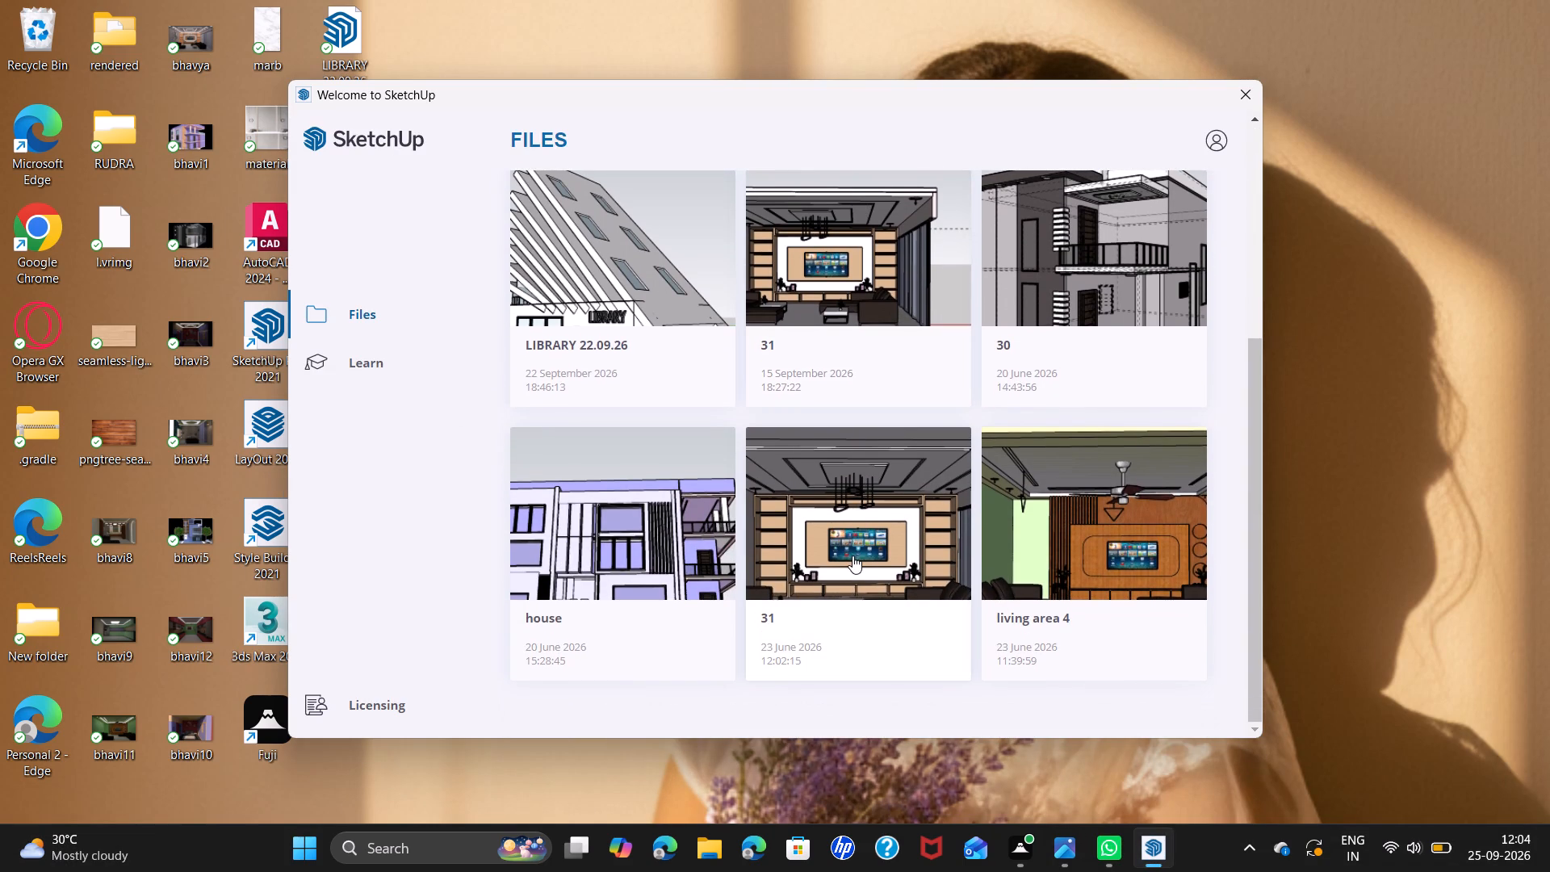
scroll(852, 555, down, 9)
scroll(852, 544, up, 7)
scroll(852, 544, down, 20)
scroll(852, 544, up, 8)
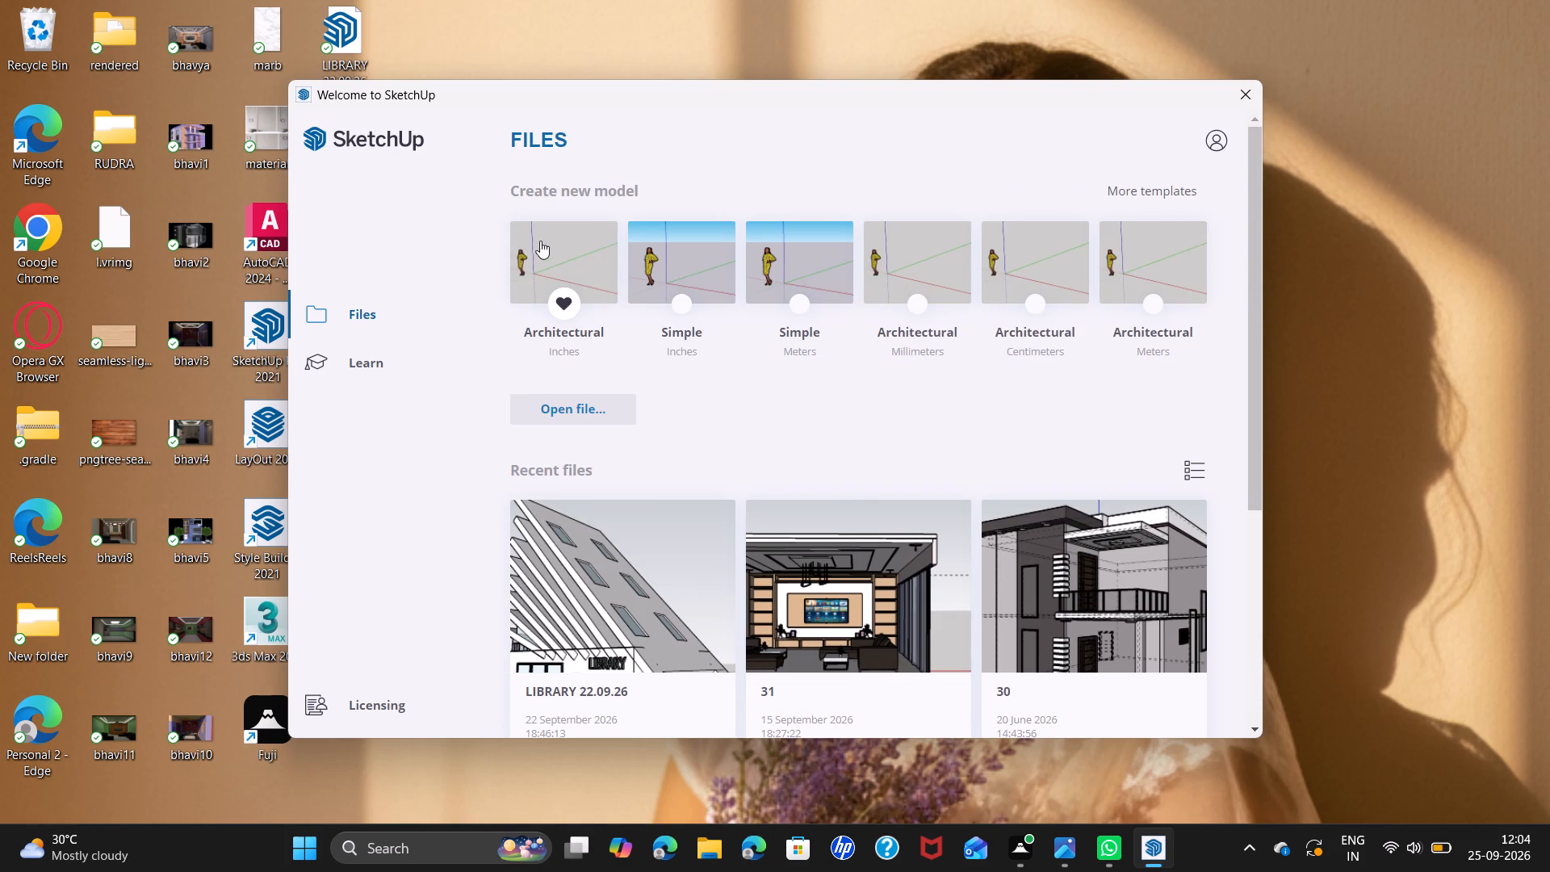
Create a new model from the Architectural template in inches.
click(589, 258)
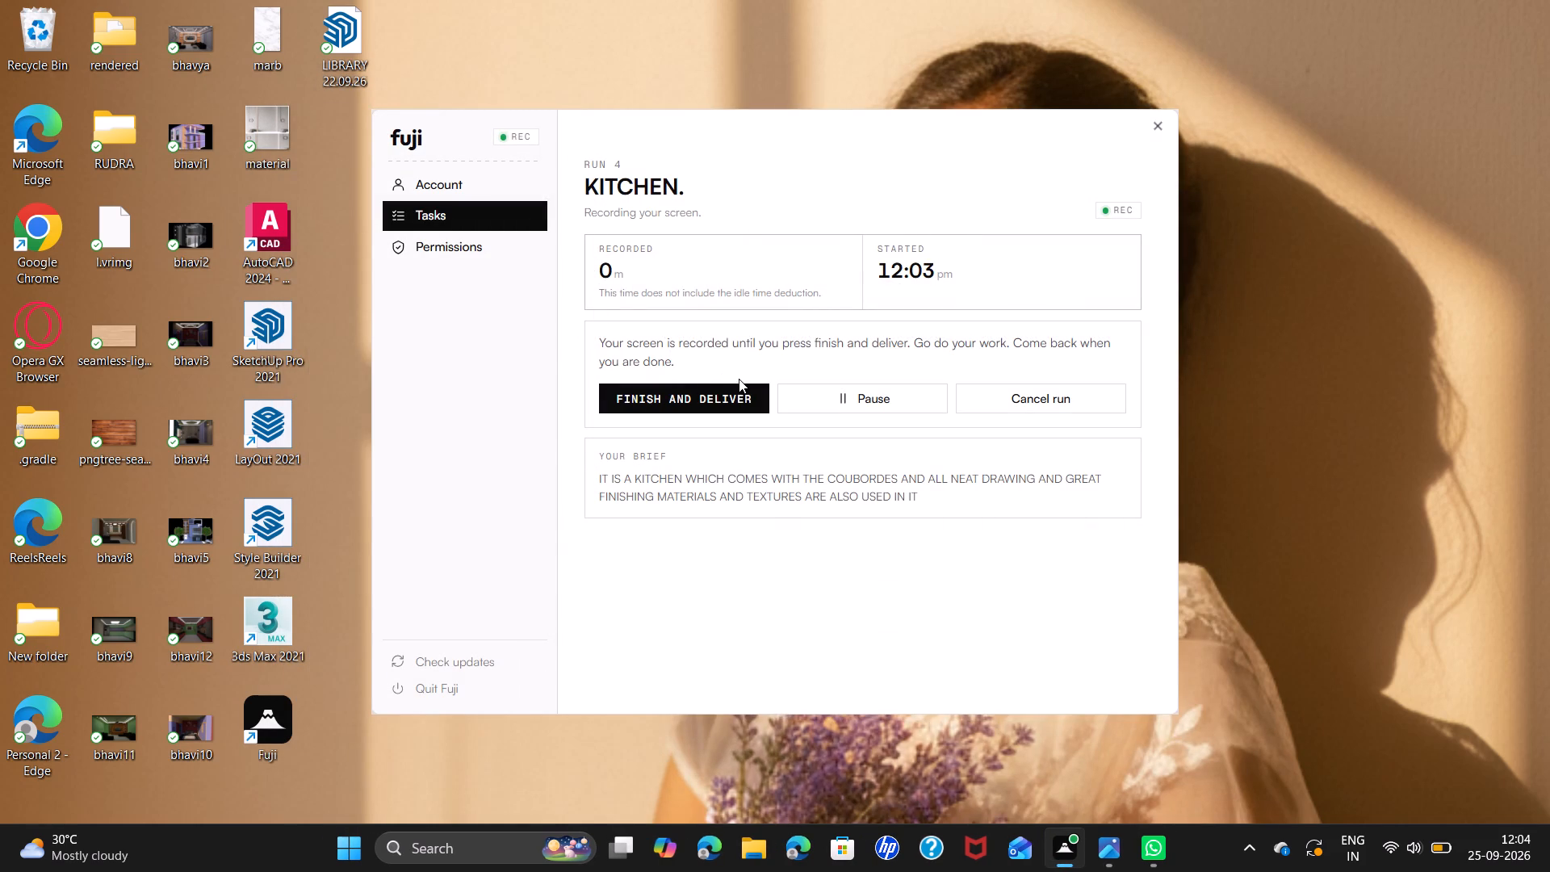
click(1545, 844)
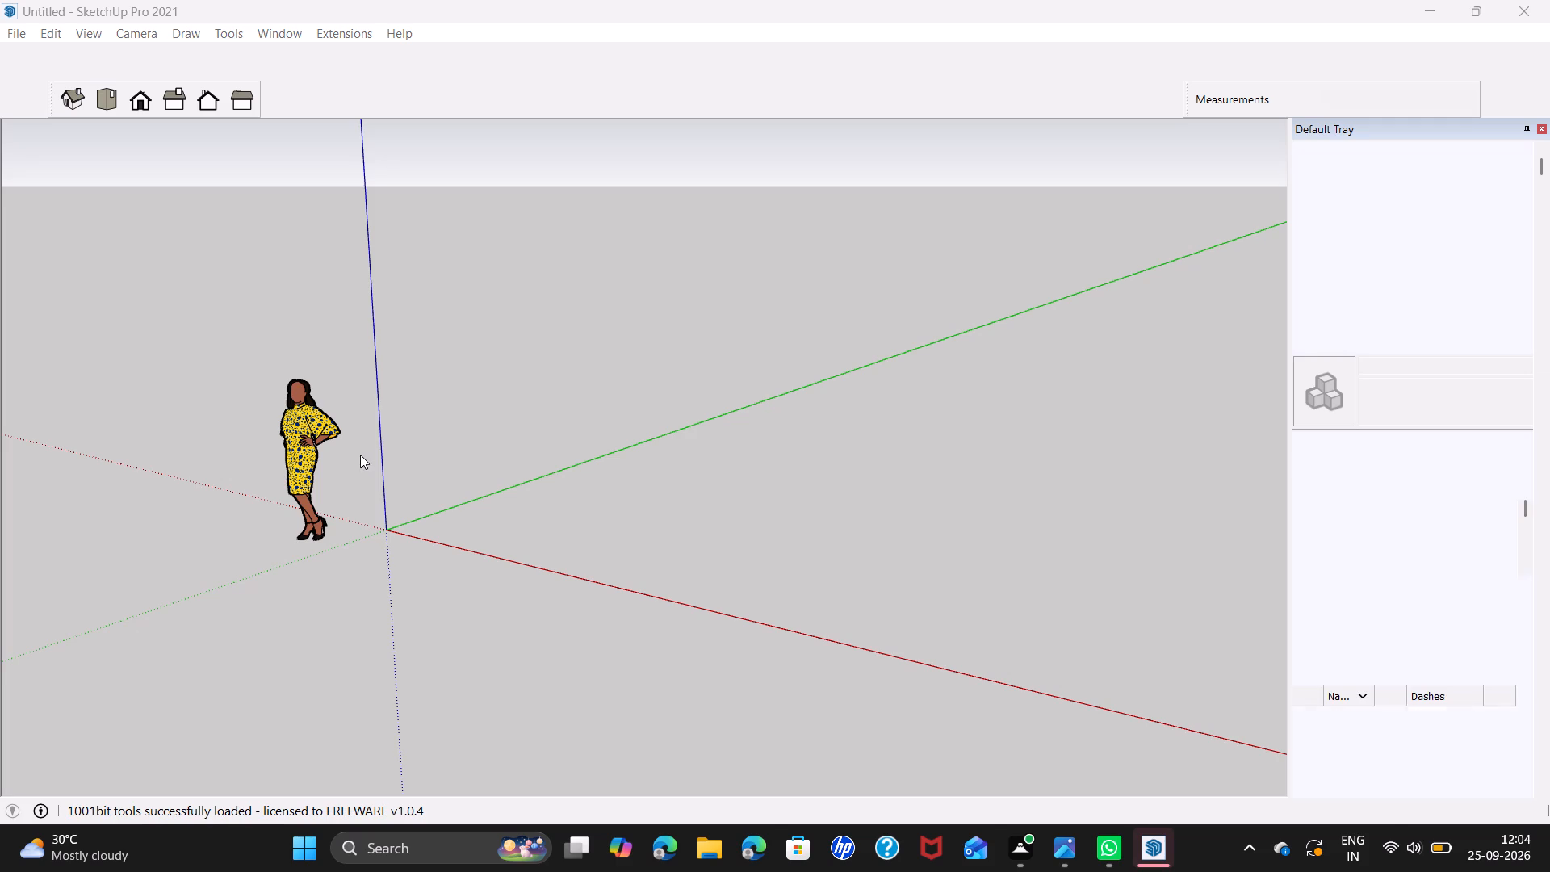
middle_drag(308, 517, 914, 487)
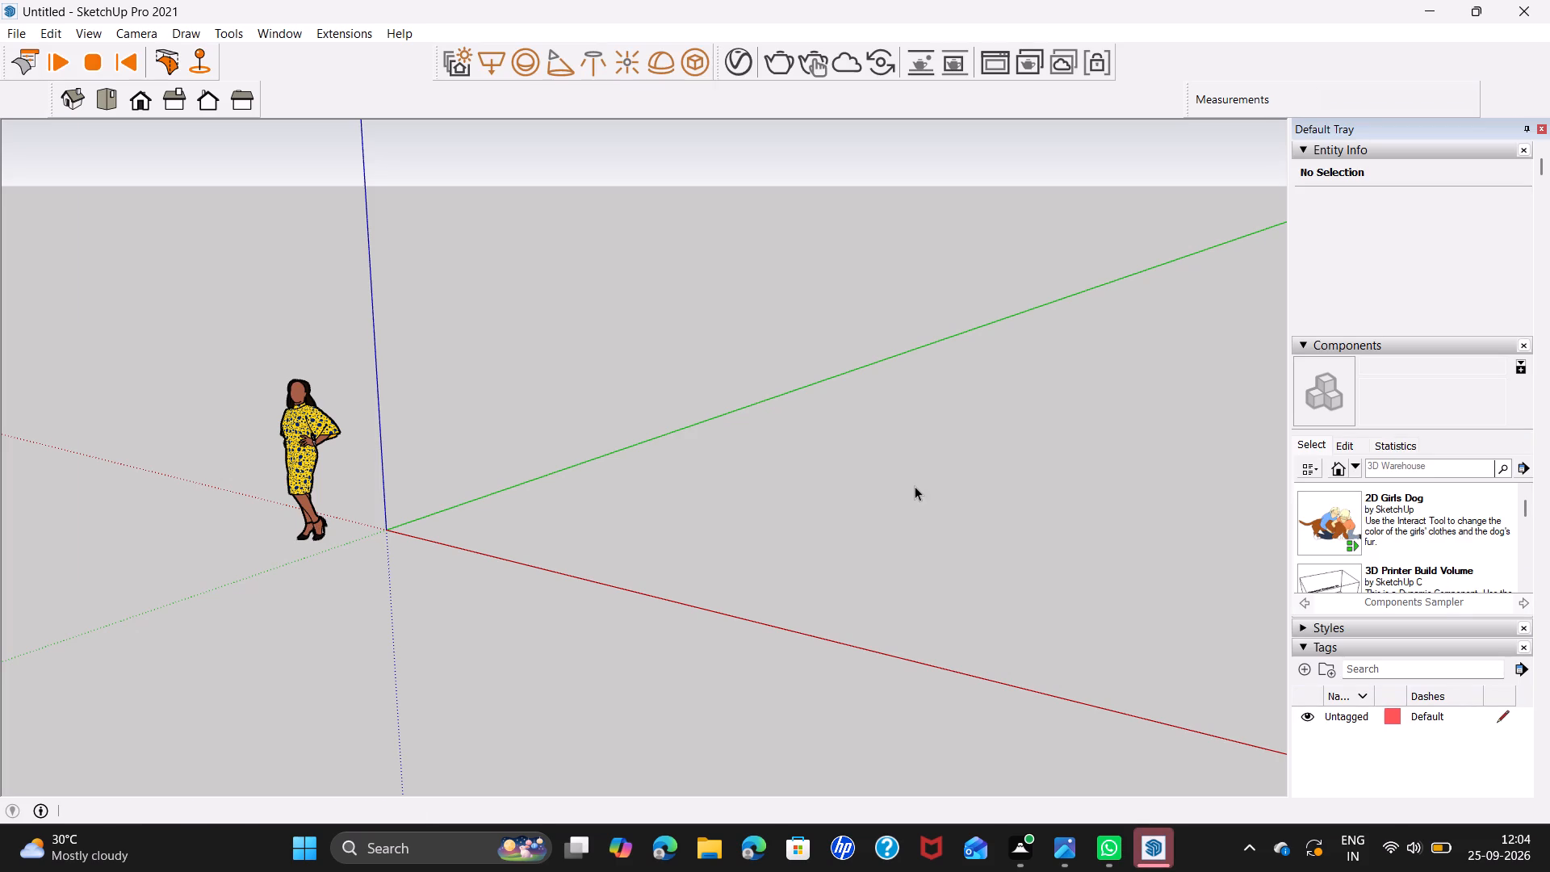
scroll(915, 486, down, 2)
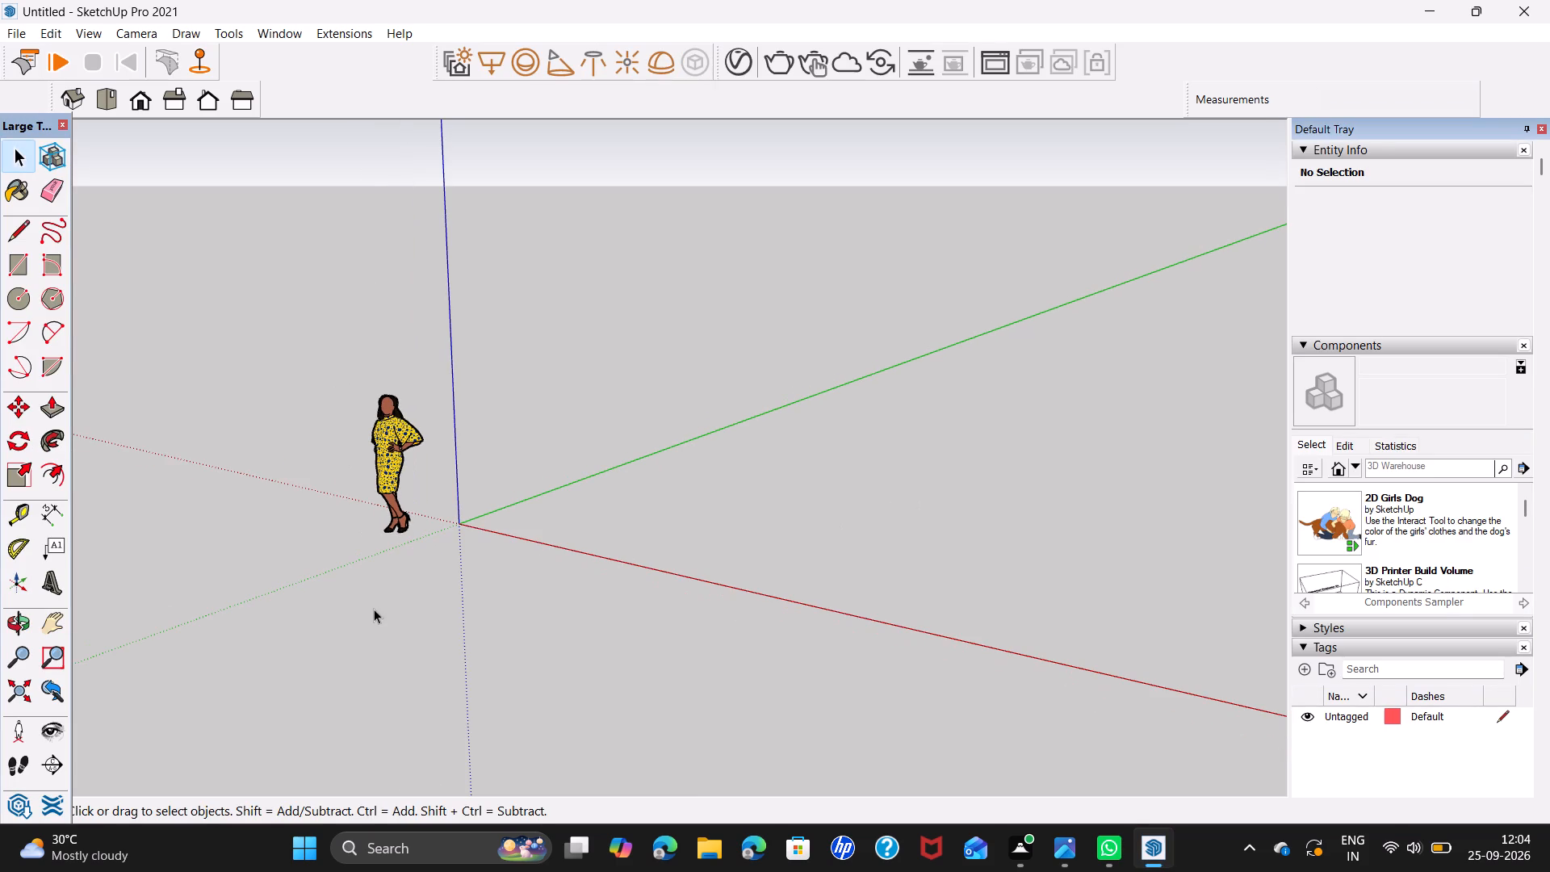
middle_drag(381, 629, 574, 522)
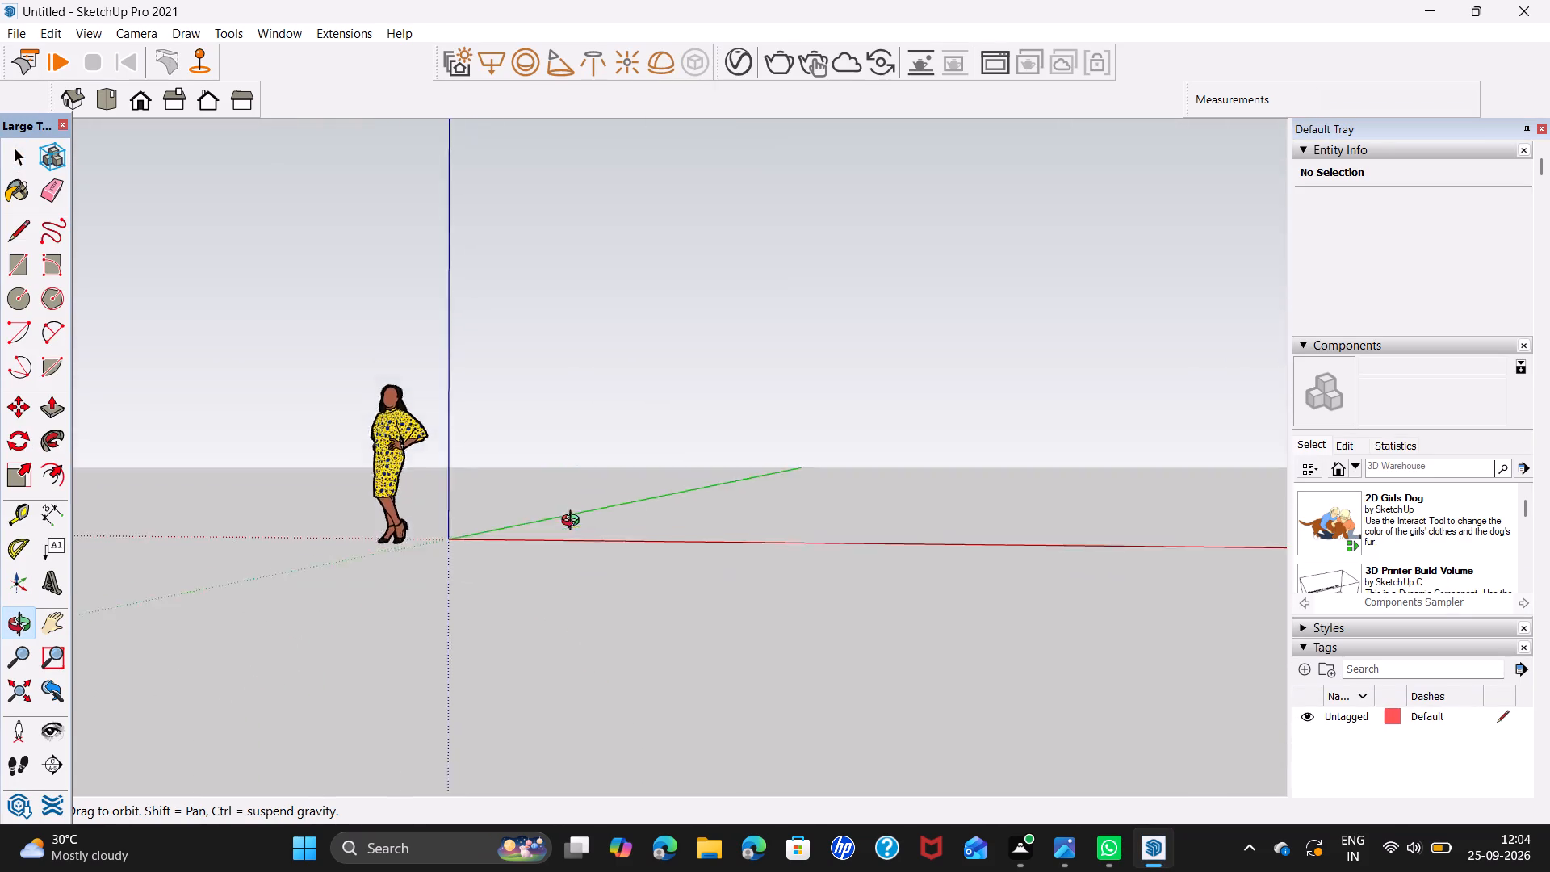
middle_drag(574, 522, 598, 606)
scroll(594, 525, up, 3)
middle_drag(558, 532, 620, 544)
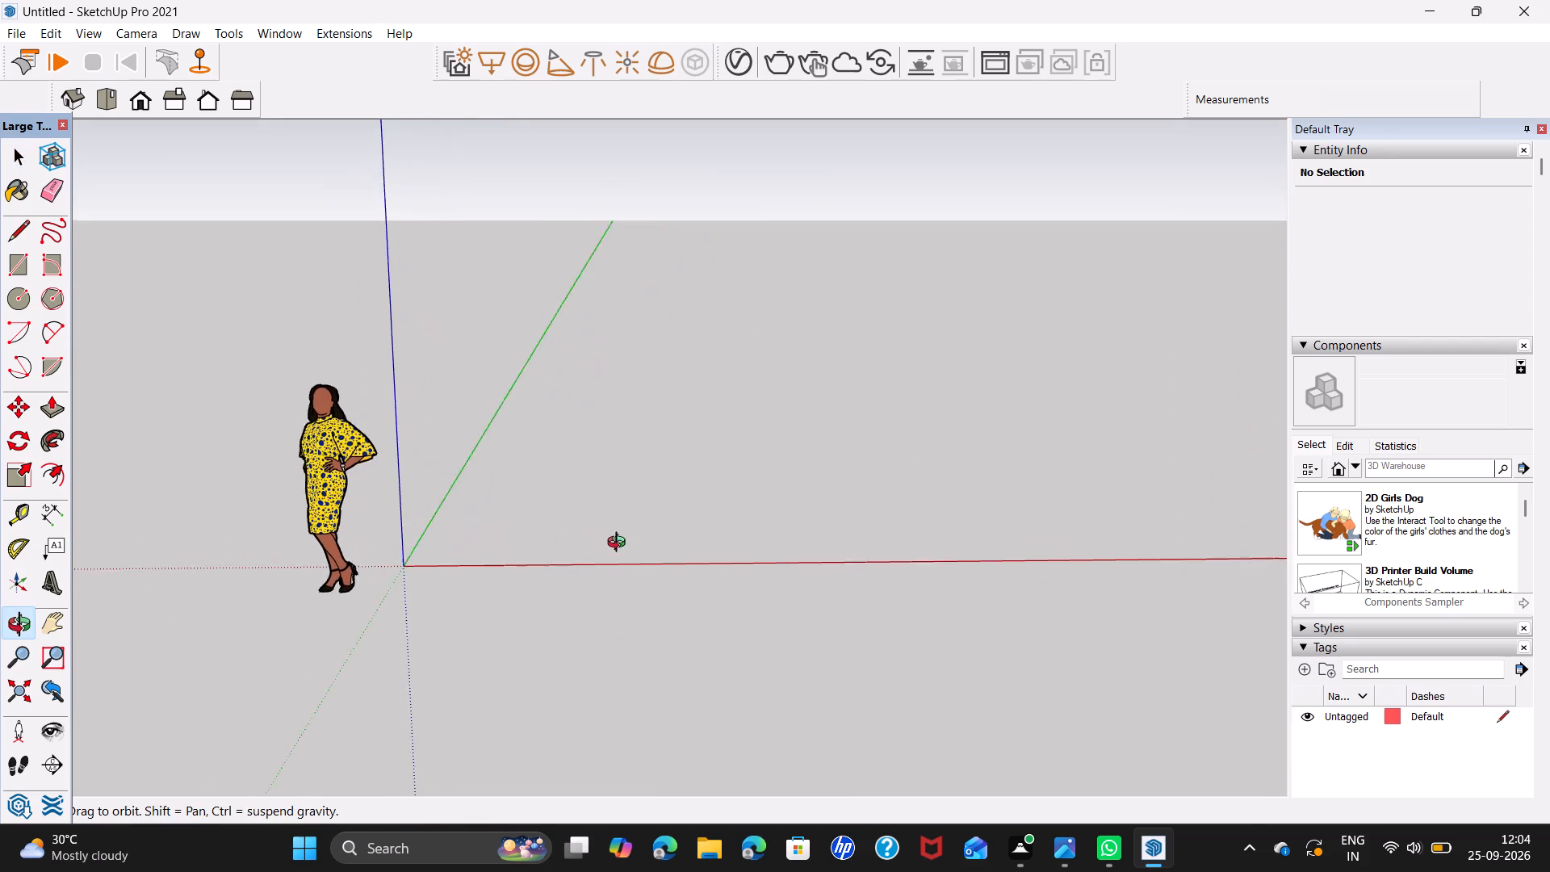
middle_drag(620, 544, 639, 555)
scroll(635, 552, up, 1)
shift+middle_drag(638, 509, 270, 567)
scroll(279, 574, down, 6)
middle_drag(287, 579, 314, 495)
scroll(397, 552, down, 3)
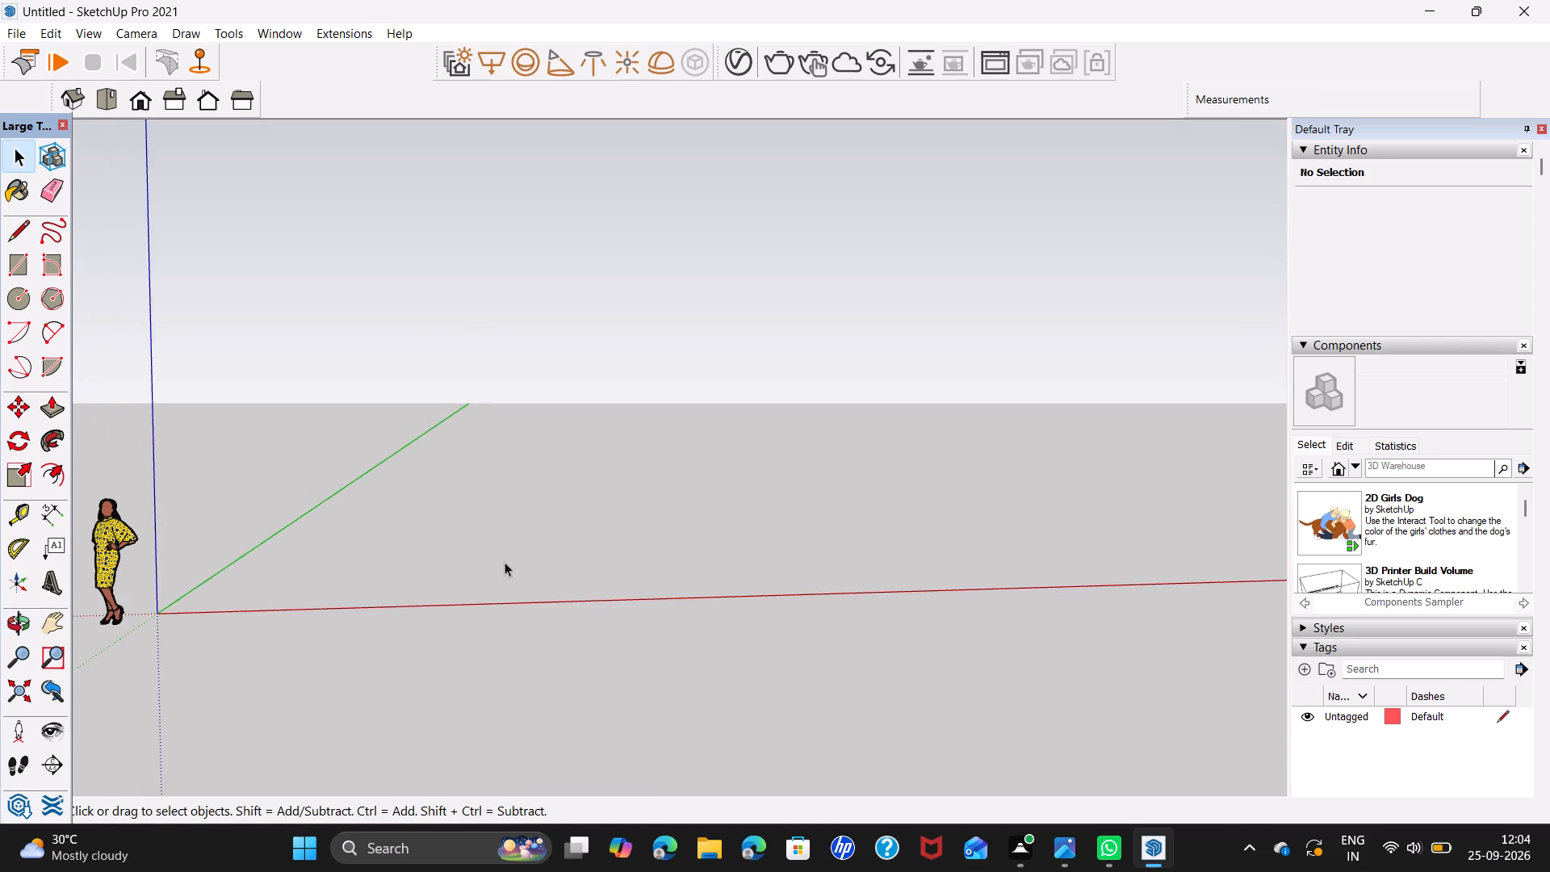
Draw a rectangle about 40' by 60' flat on the ground beside the origin, between the red and green axes.
middle_drag(505, 562, 492, 634)
shift+middle_drag(501, 537, 475, 710)
shift+middle_drag(472, 704, 470, 669)
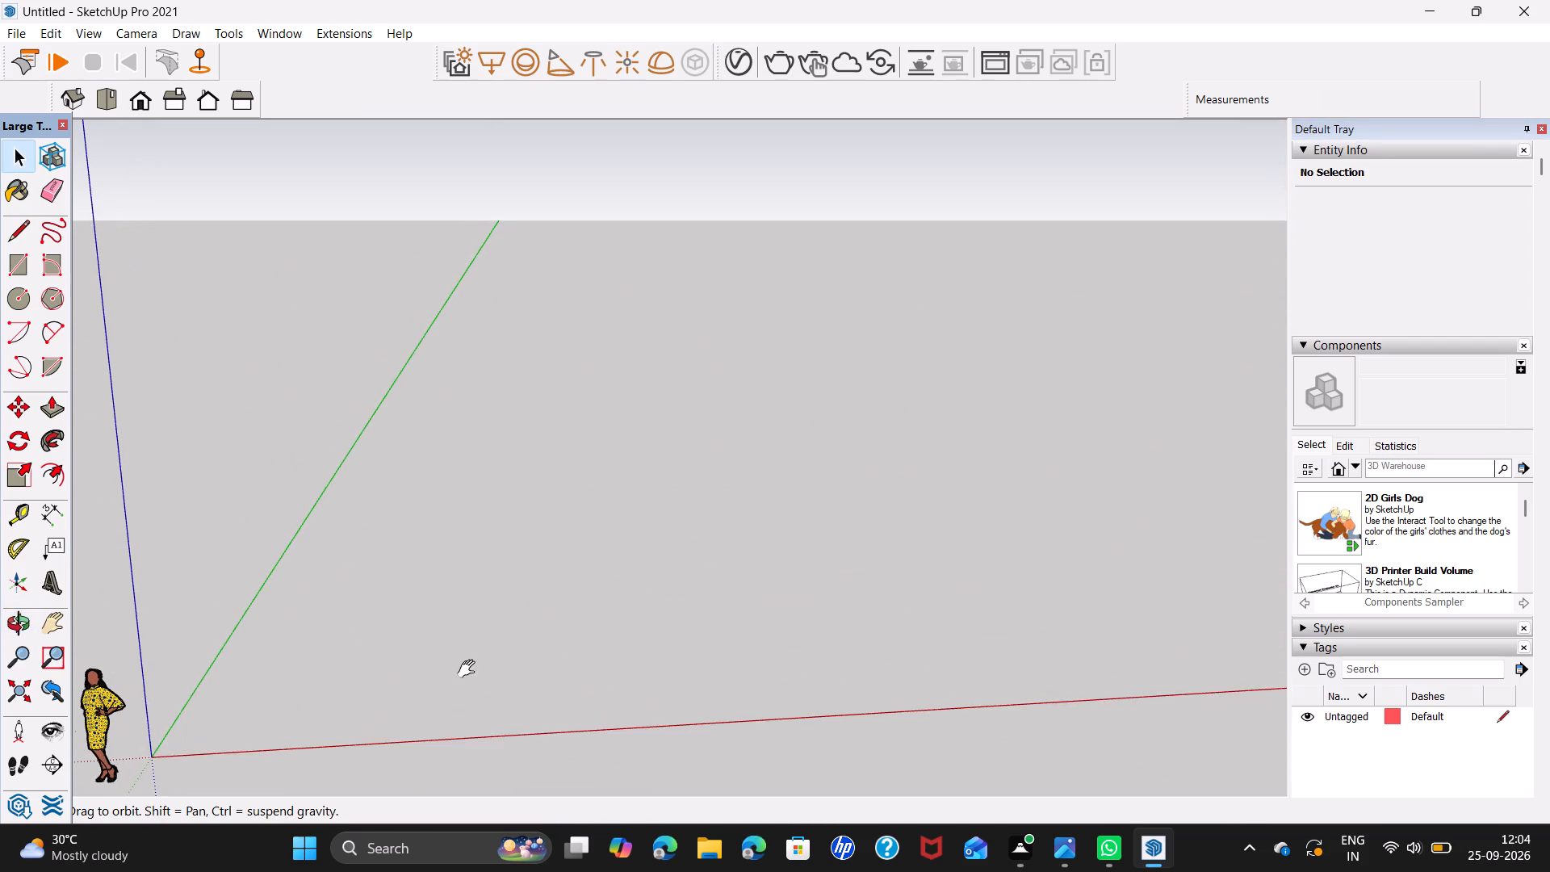
shift+middle_drag(470, 669, 428, 610)
click(21, 266)
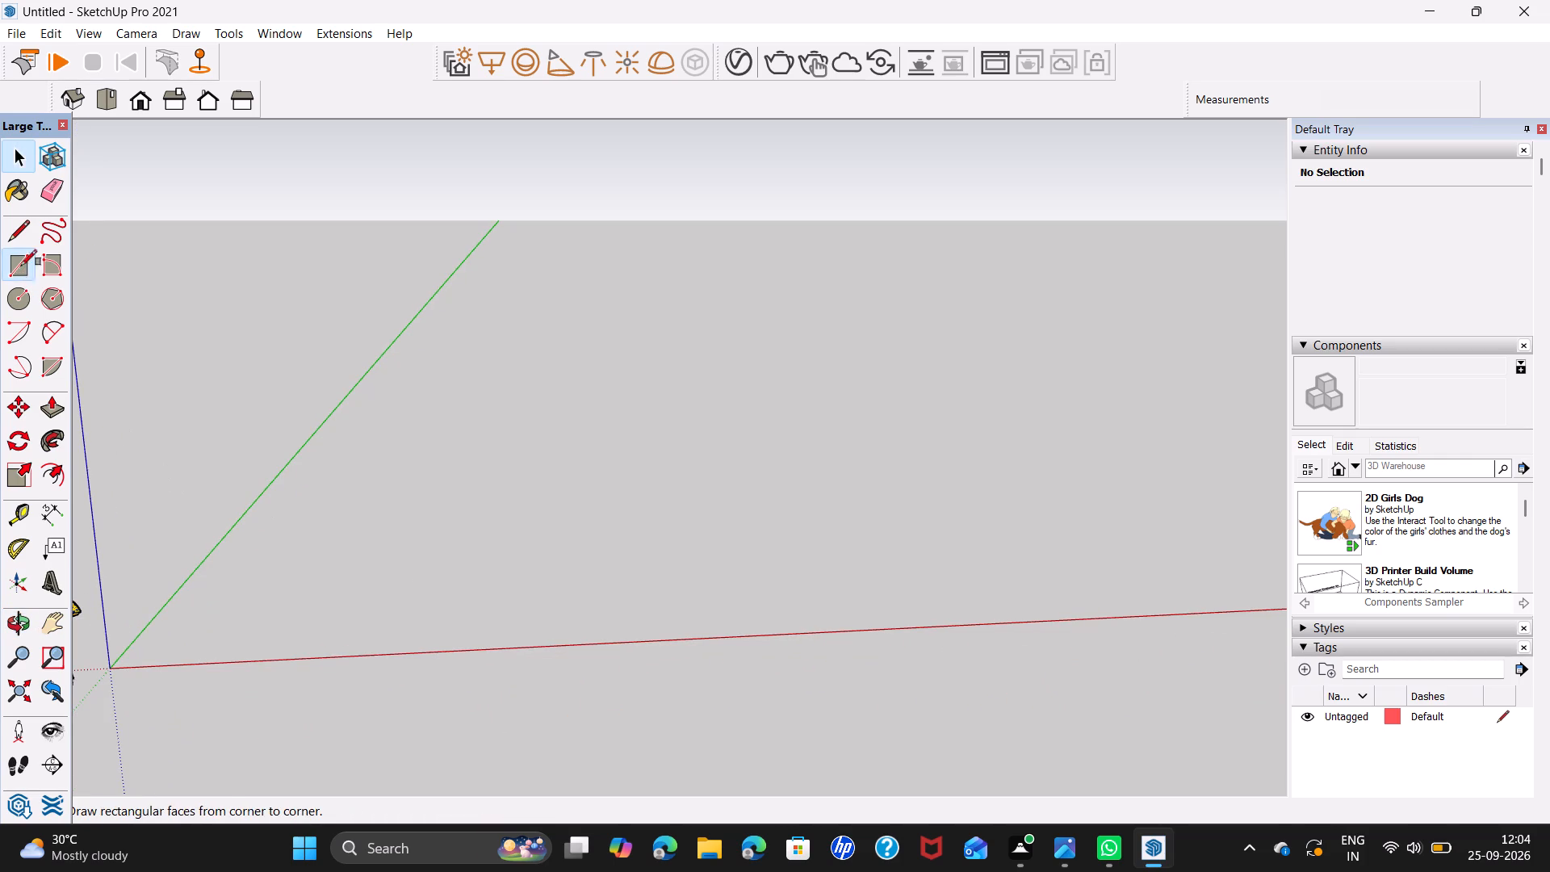
click(383, 417)
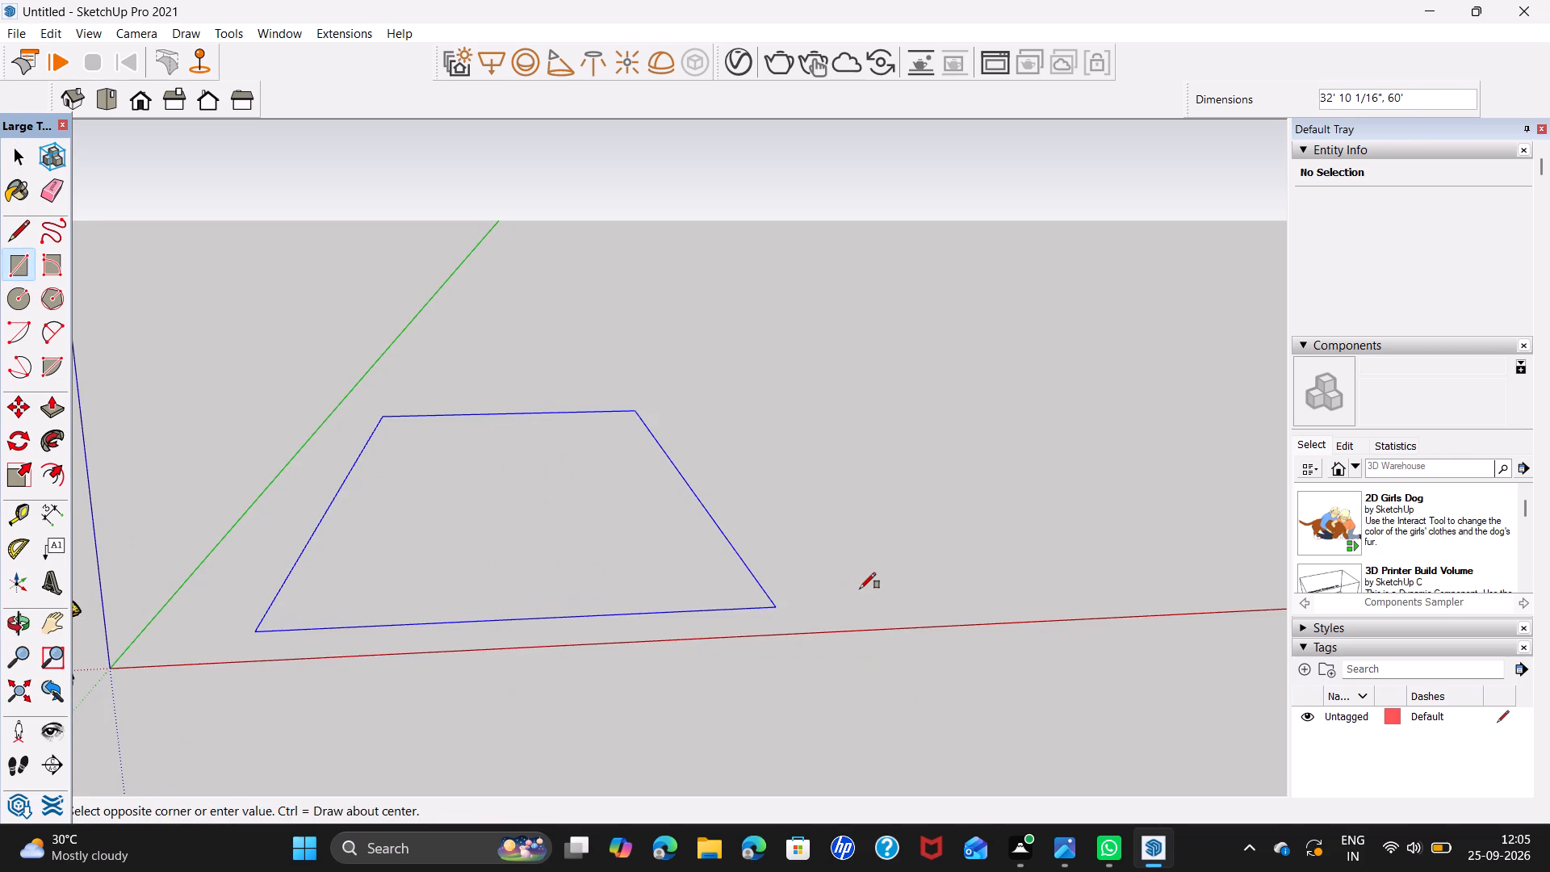
click(988, 589)
key(space)
Reverse the rectangle's face so its front side points upward.
middle_drag(783, 677, 587, 644)
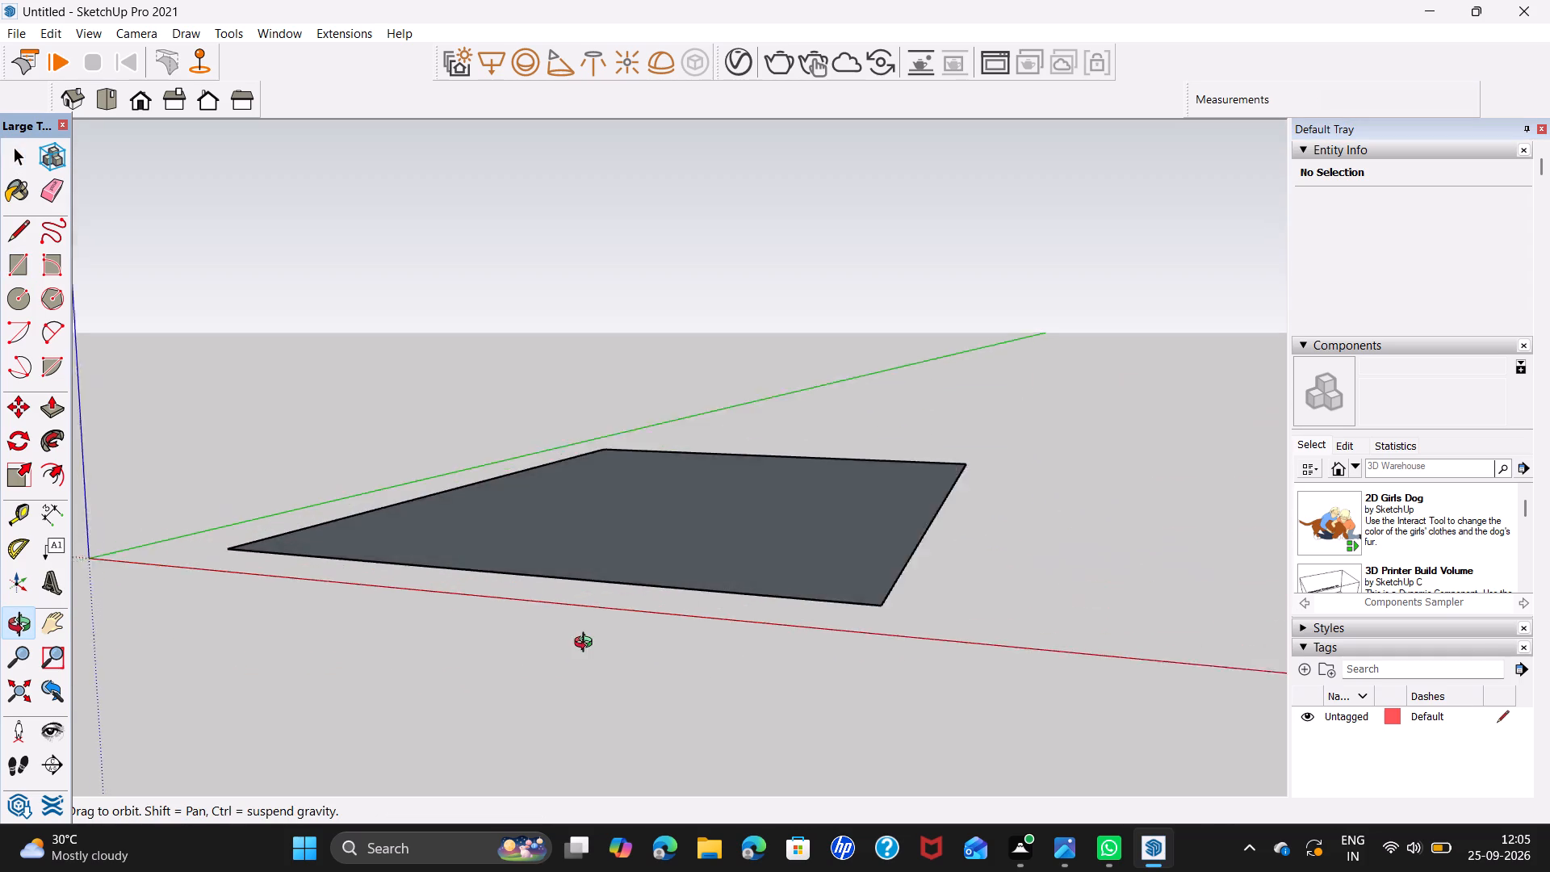
middle_drag(587, 644, 648, 694)
scroll(668, 633, up, 2)
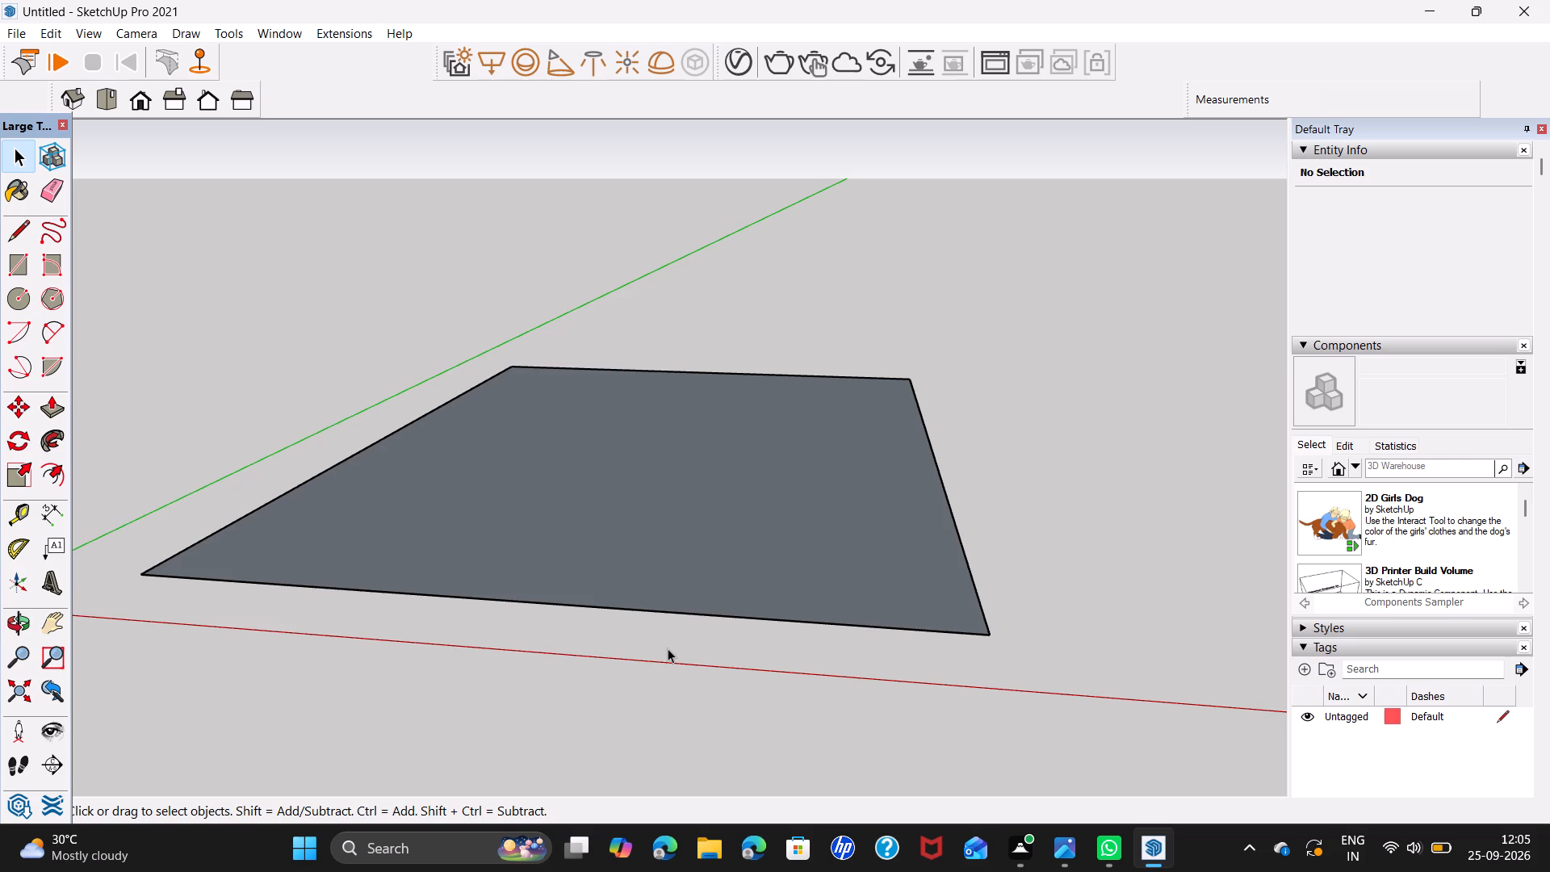
scroll(612, 566, up, 1)
right_click(635, 562)
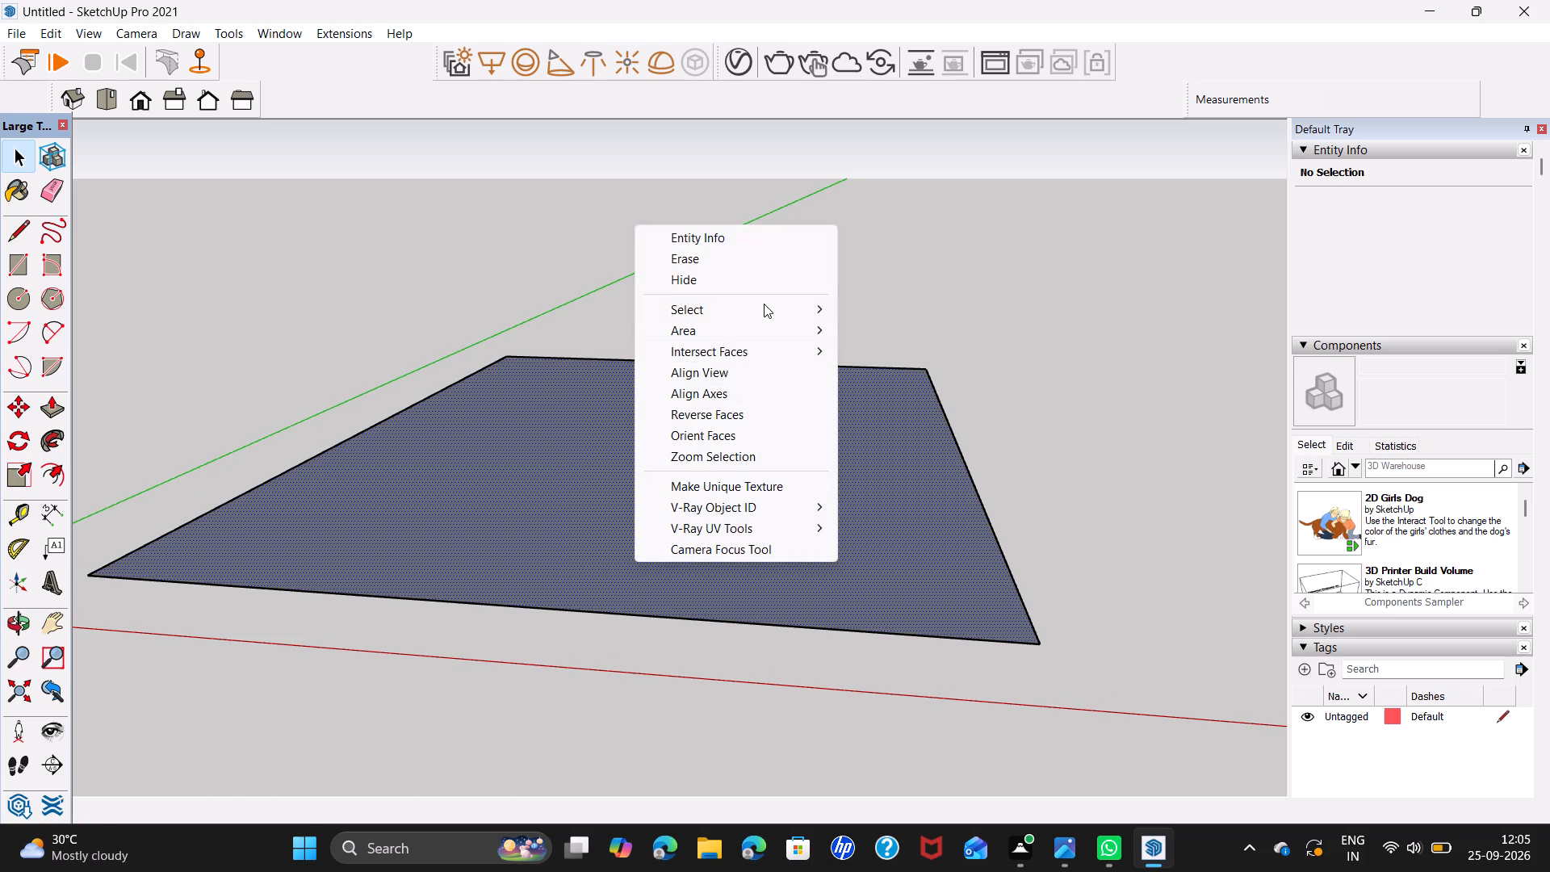
click(776, 416)
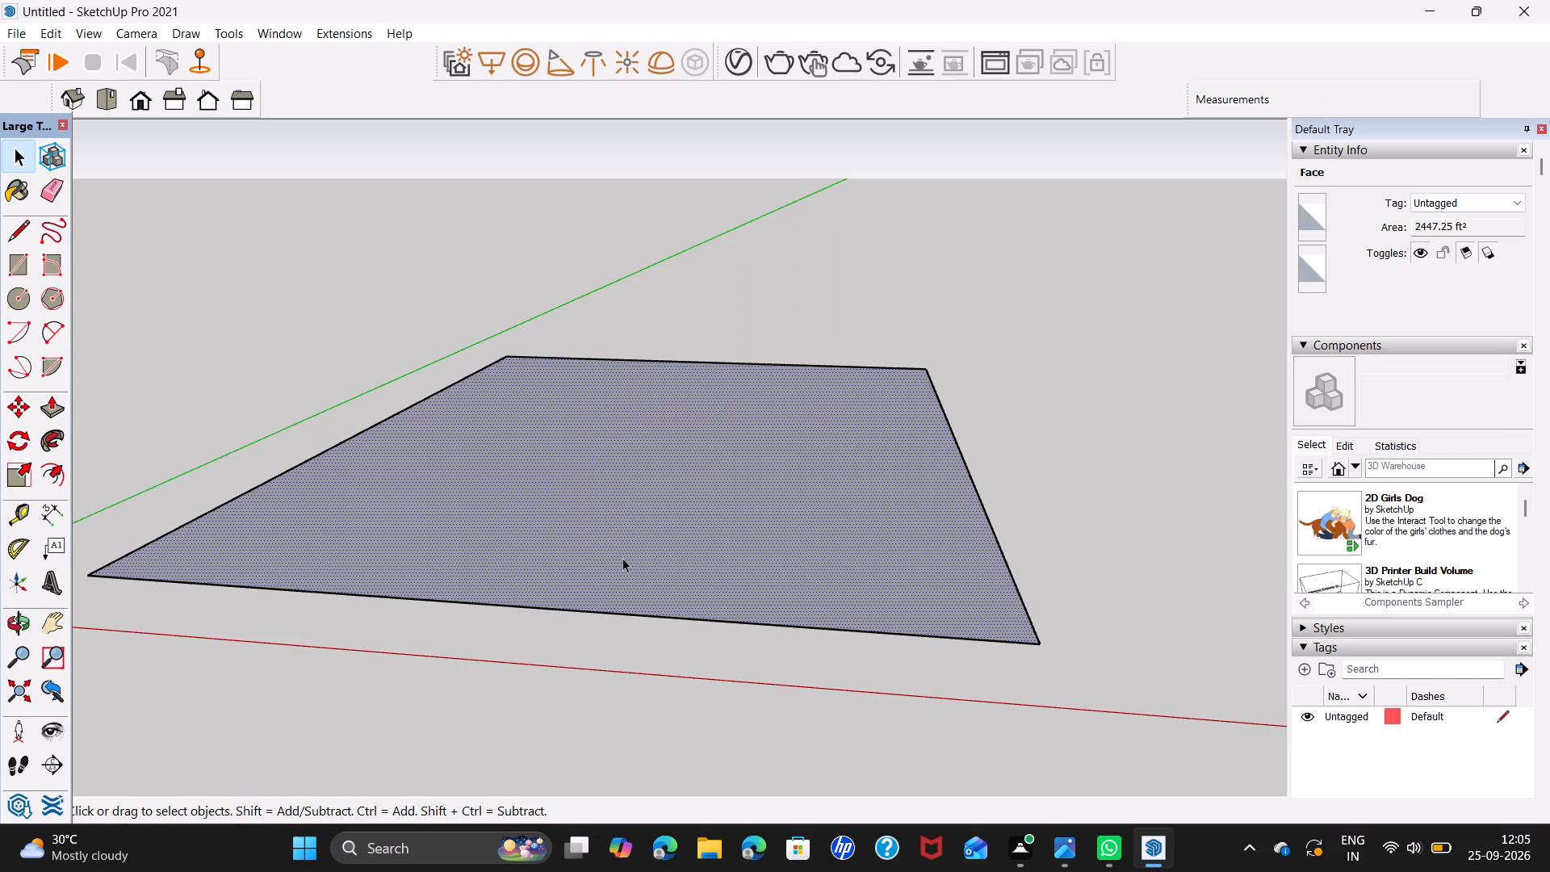
Push/Pull the rectangular face up 4" to form the floor slab.
middle_drag(622, 559, 625, 679)
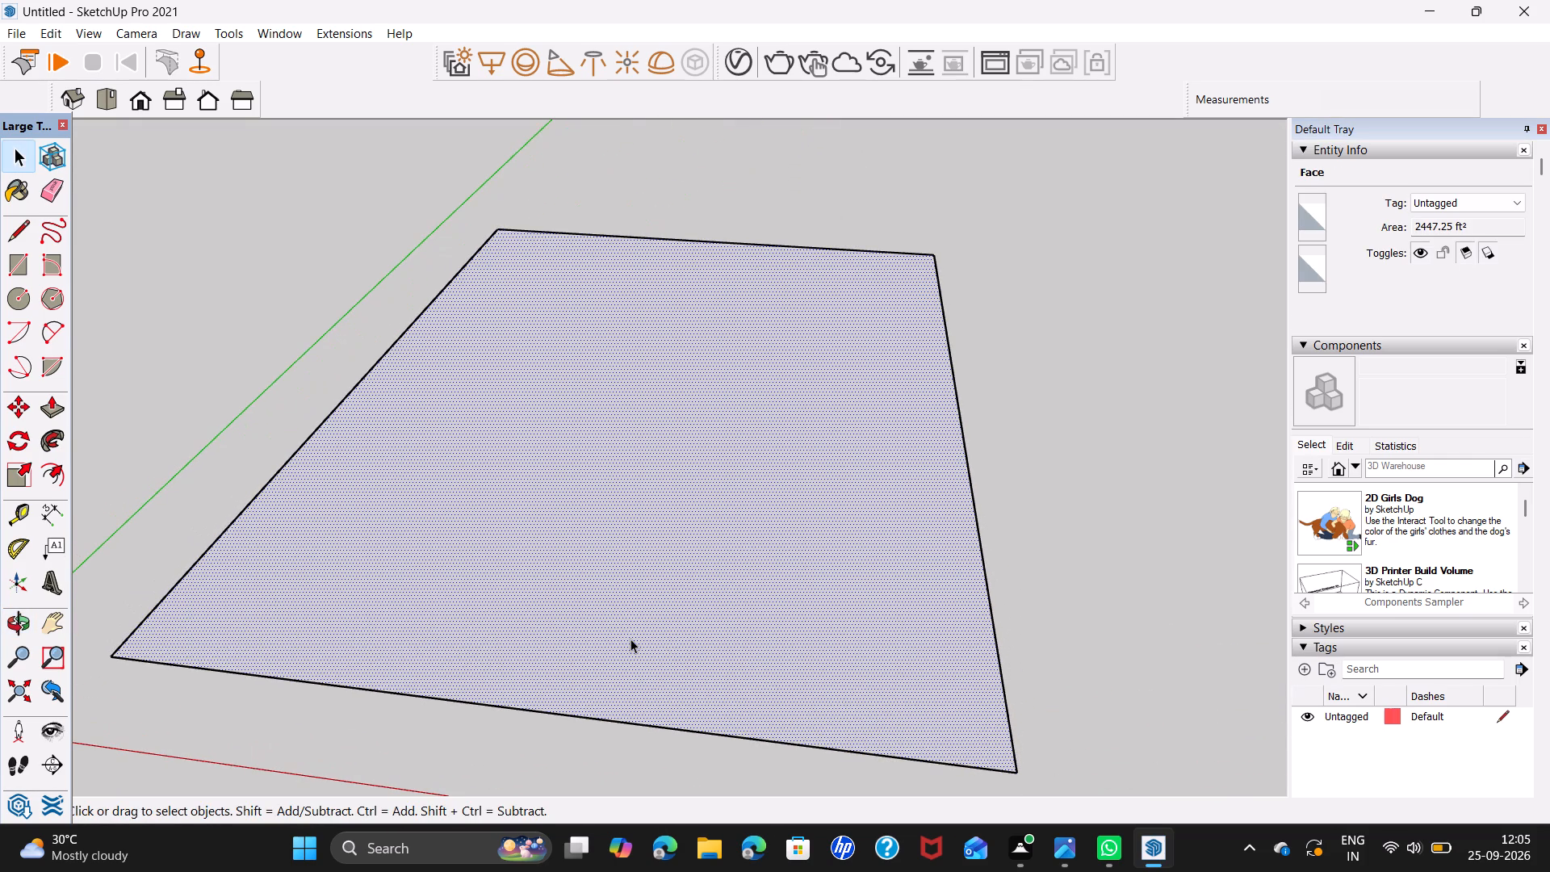
key(p)
click(630, 639)
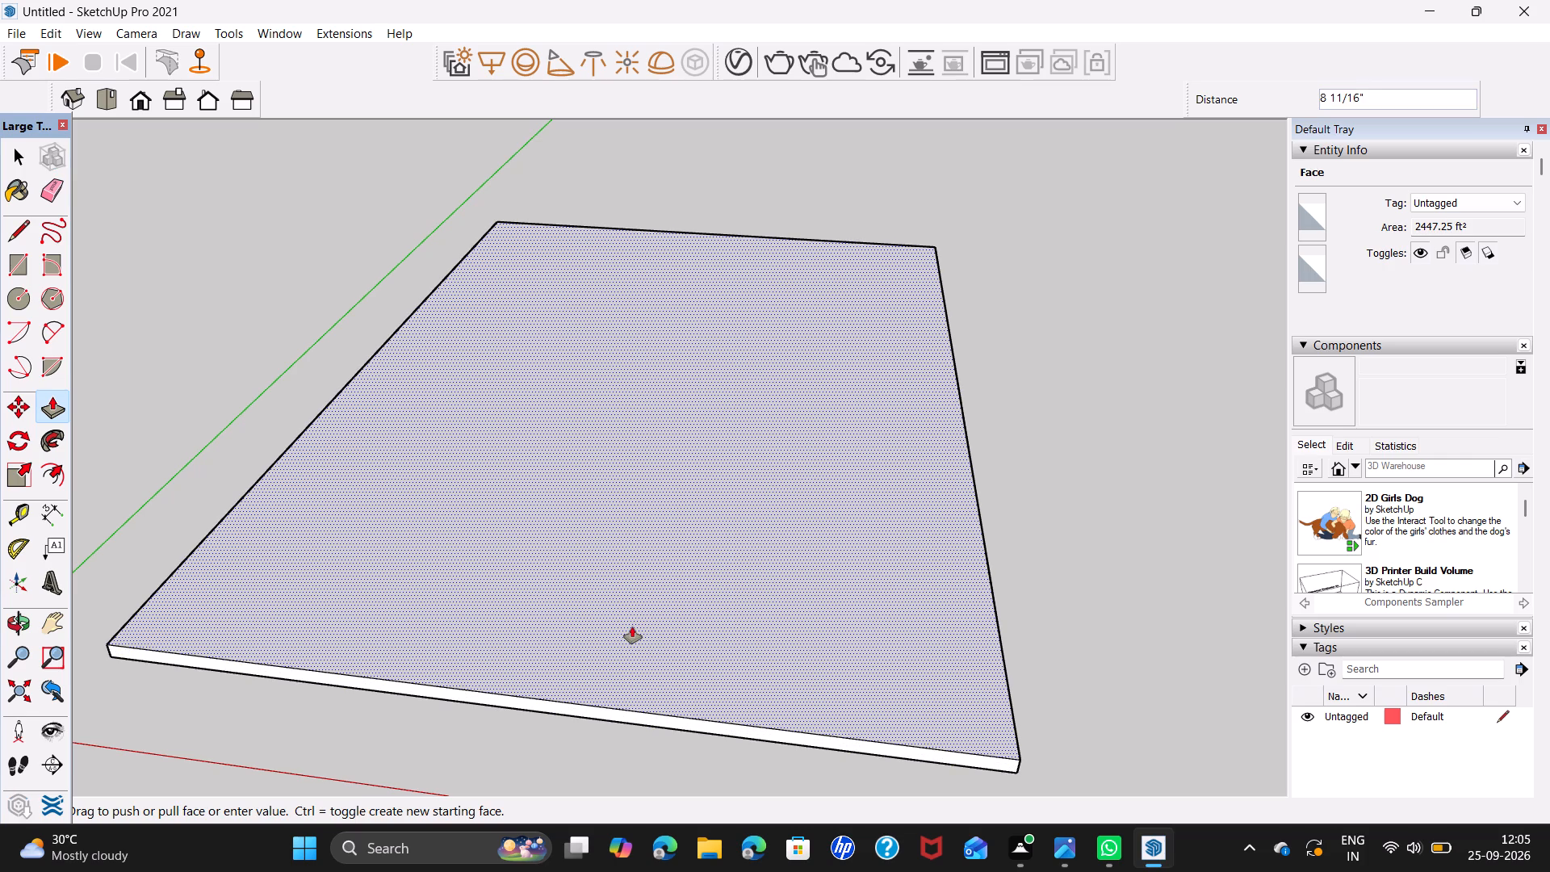
key(4)
key(Return)
scroll(602, 631, down, 2)
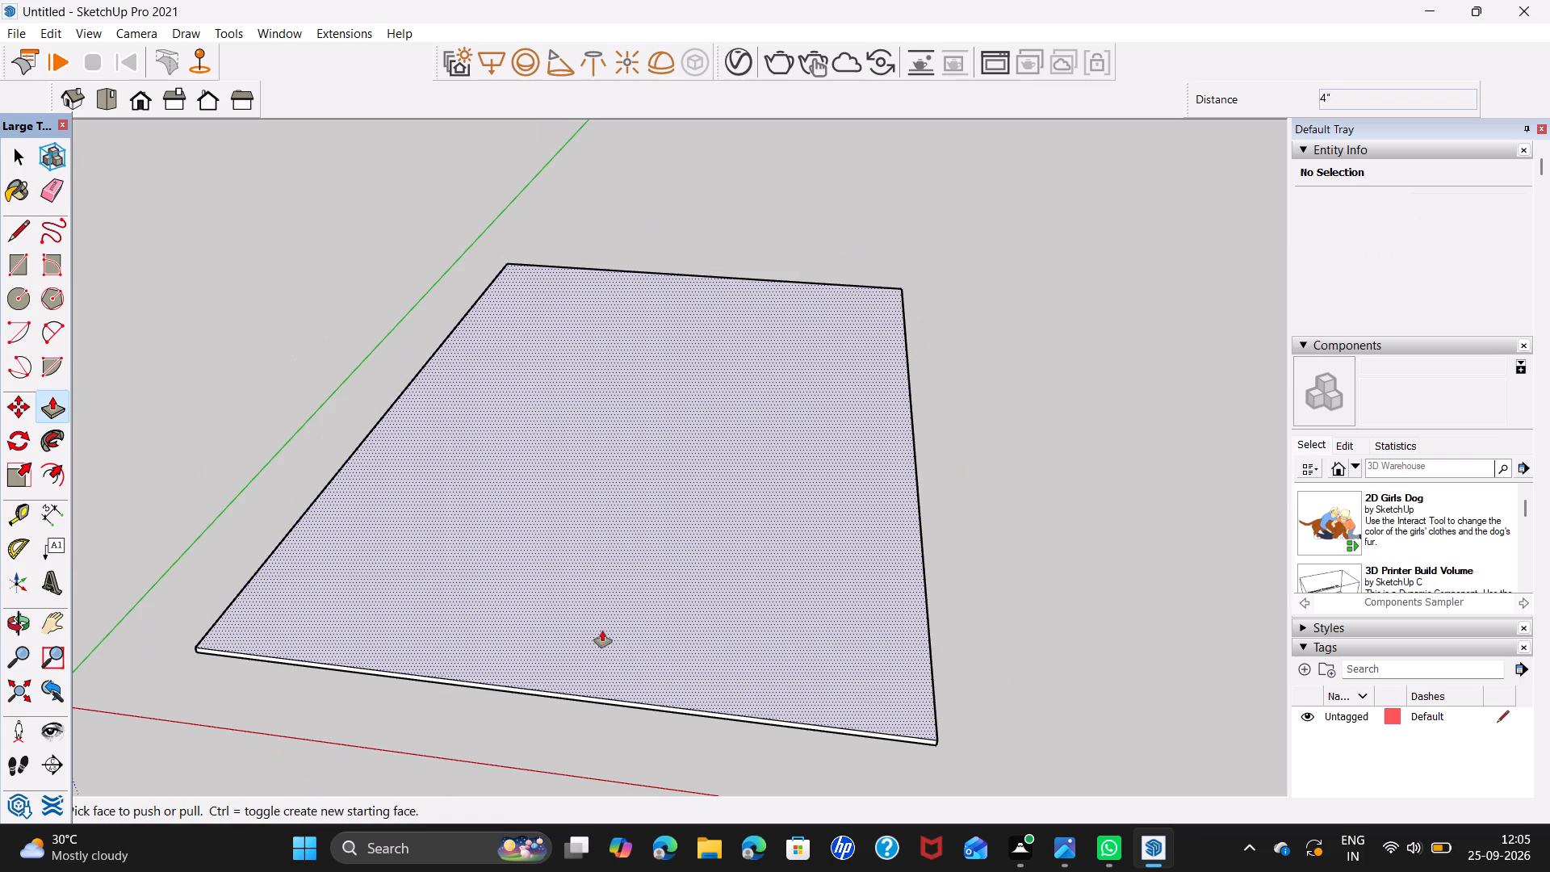
key(space)
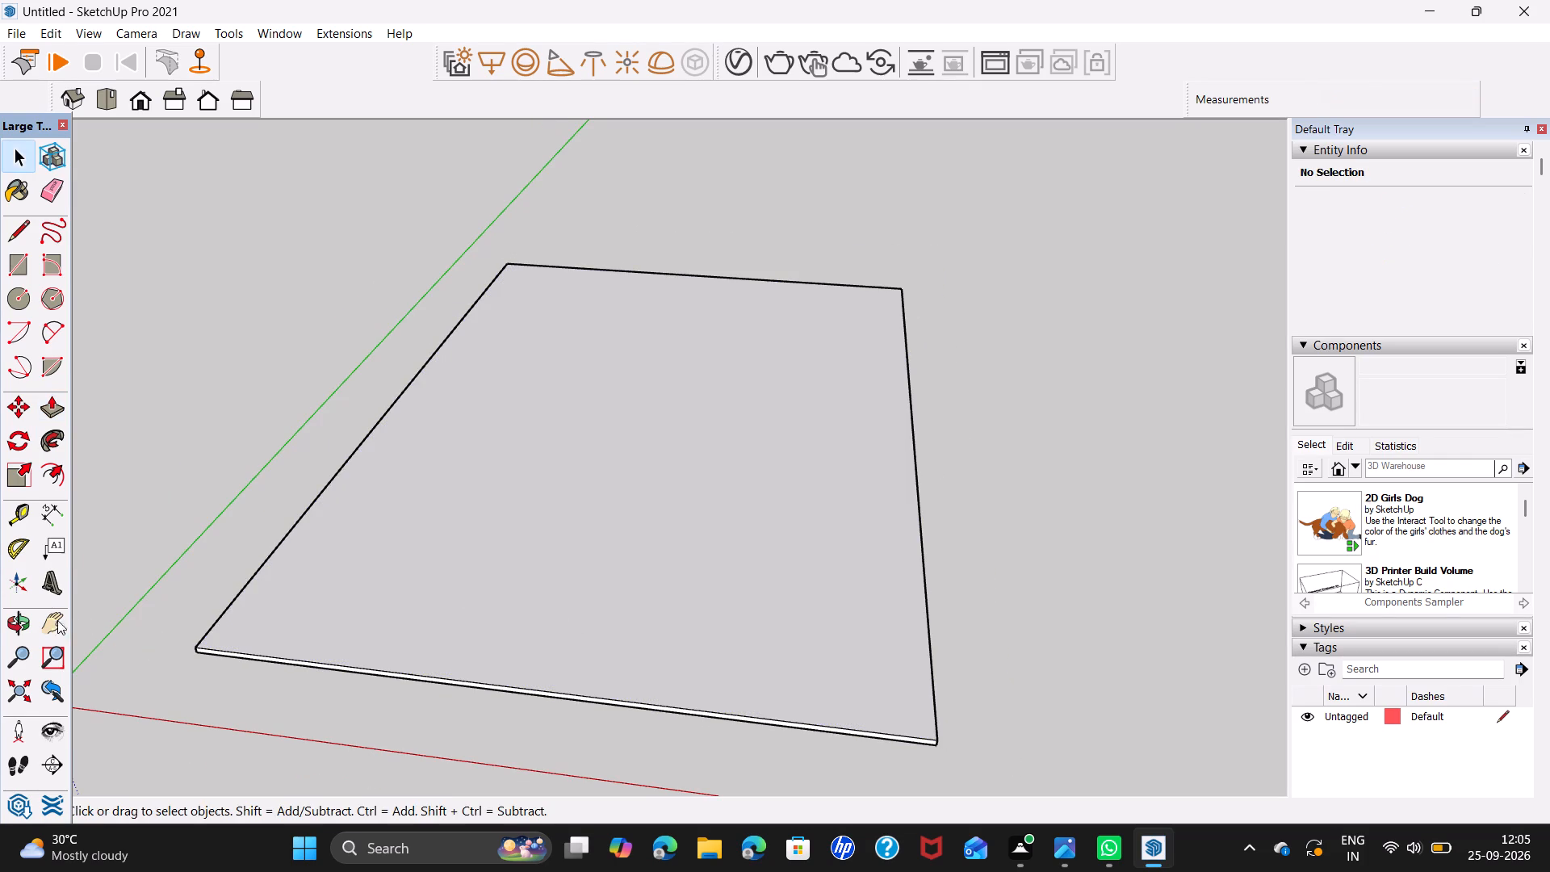
Select all of the slab's geometry and make it a group.
triple_click(325, 594)
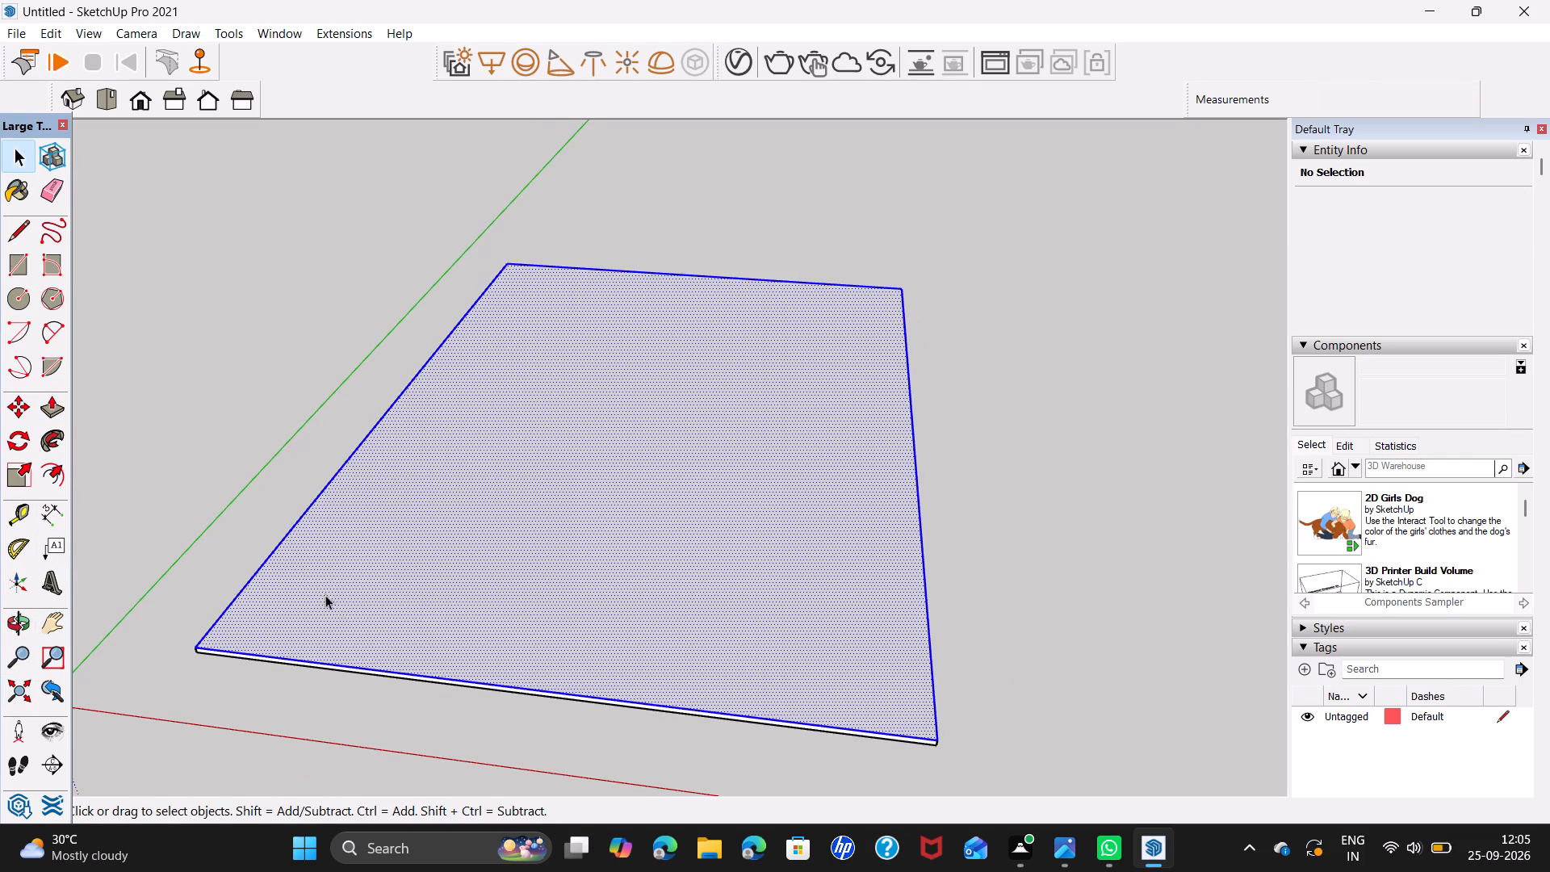
right_click(328, 597)
click(418, 392)
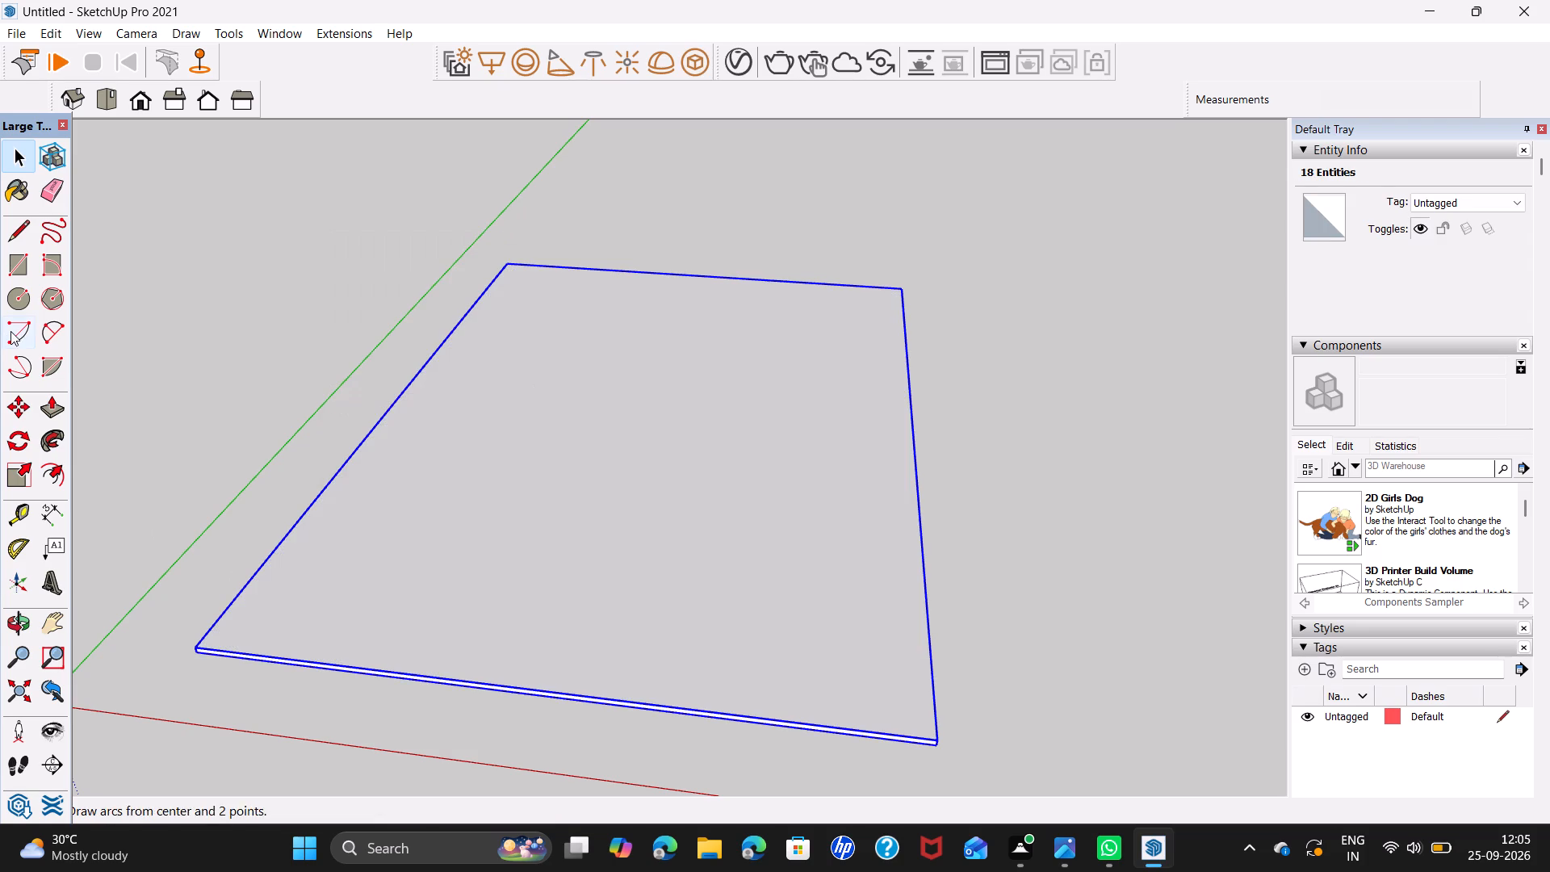
click(314, 364)
Draw a rectangle over the slab group's top, from its far corner to the diagonally opposite near corner.
click(15, 274)
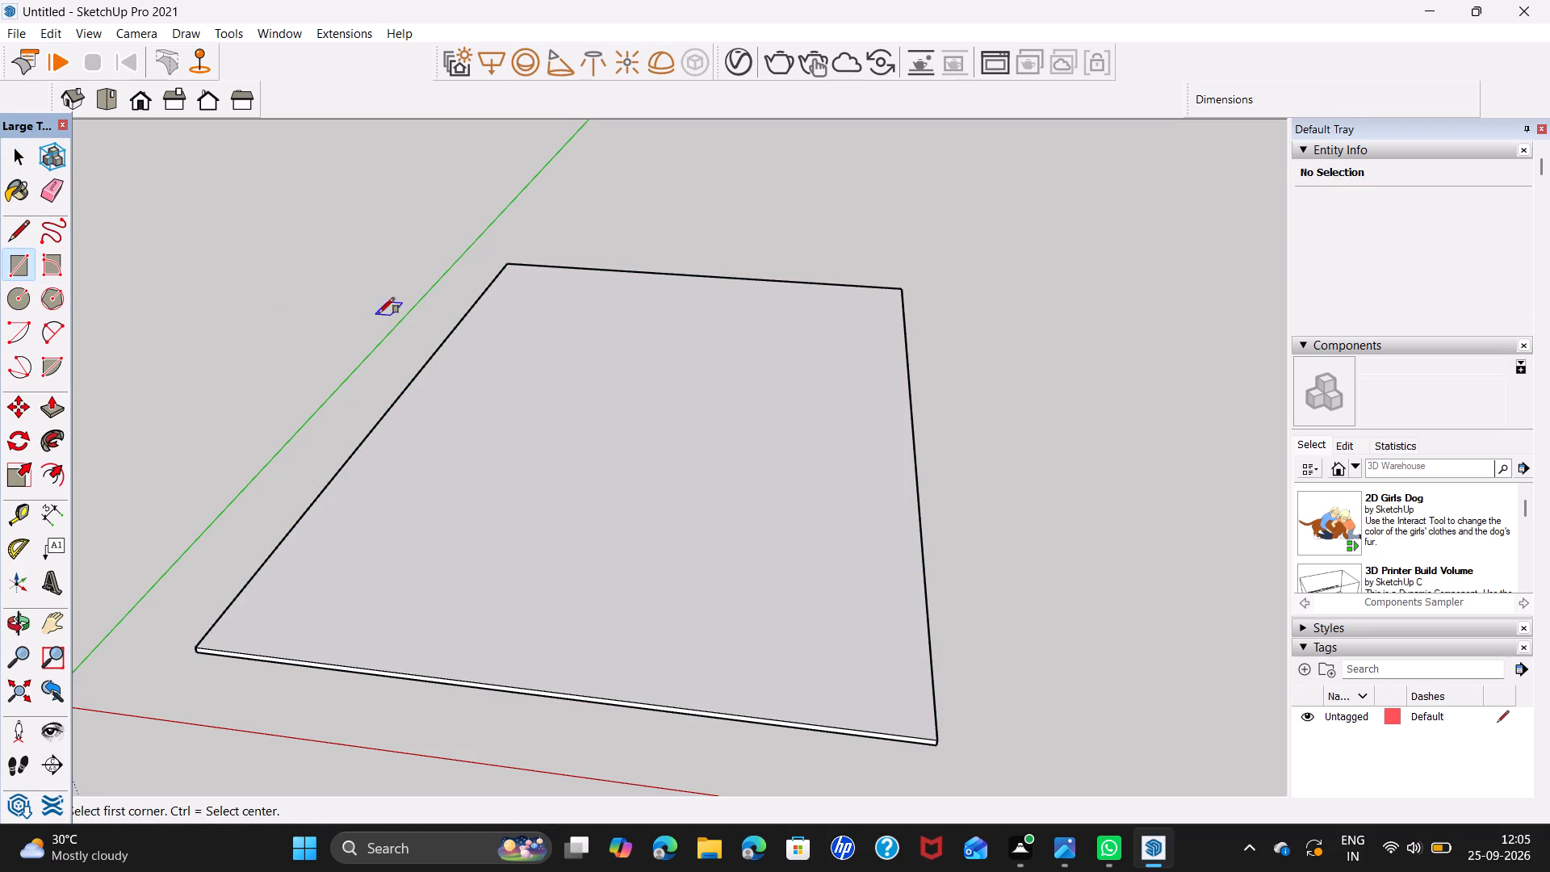
click(510, 262)
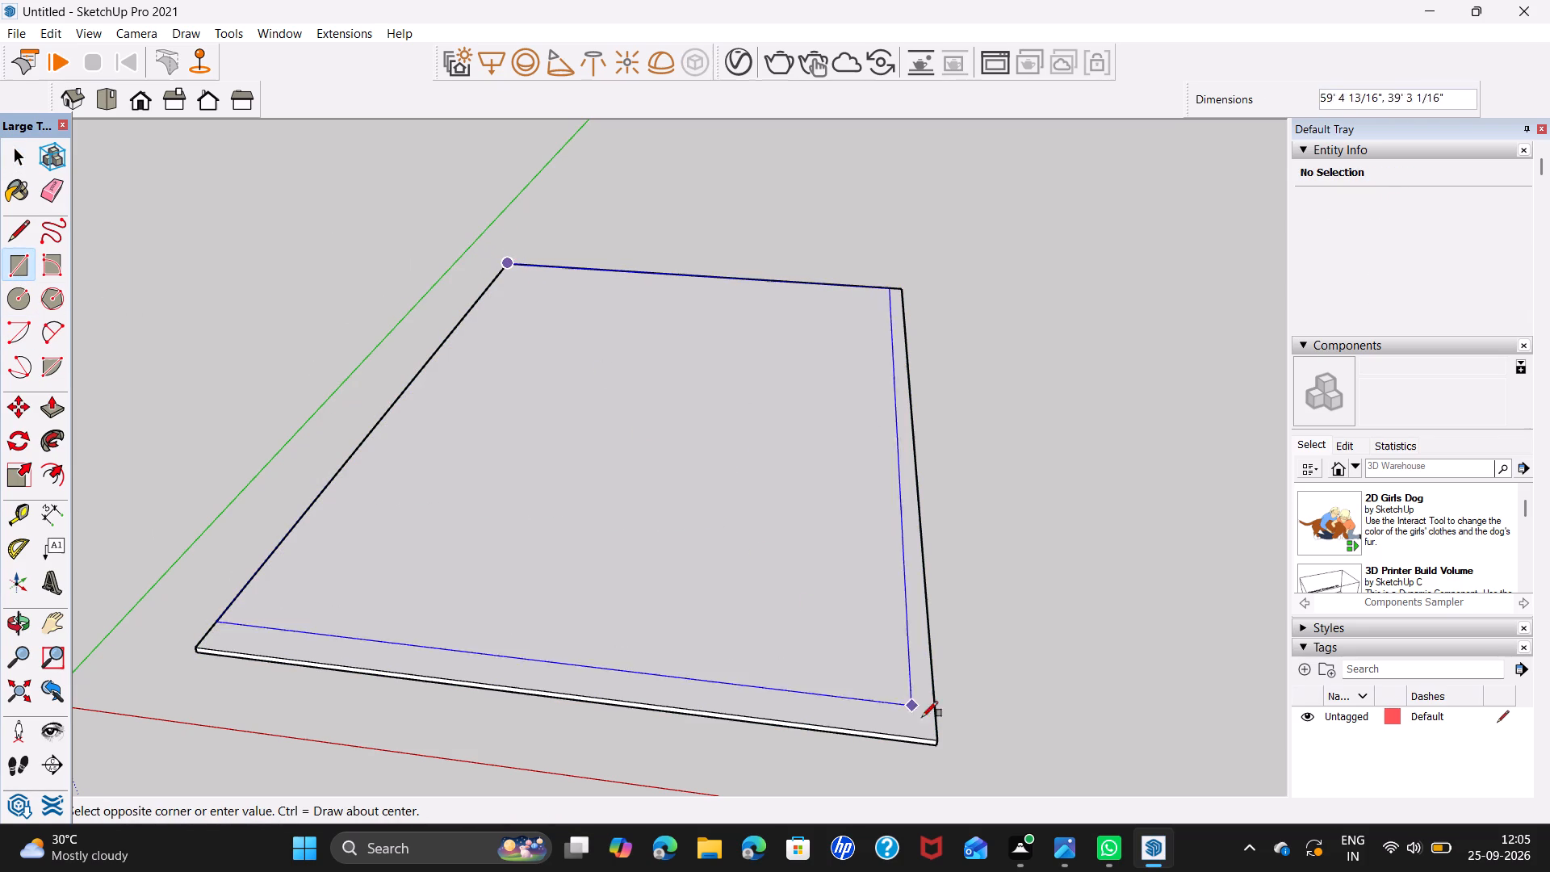
click(940, 738)
key(space)
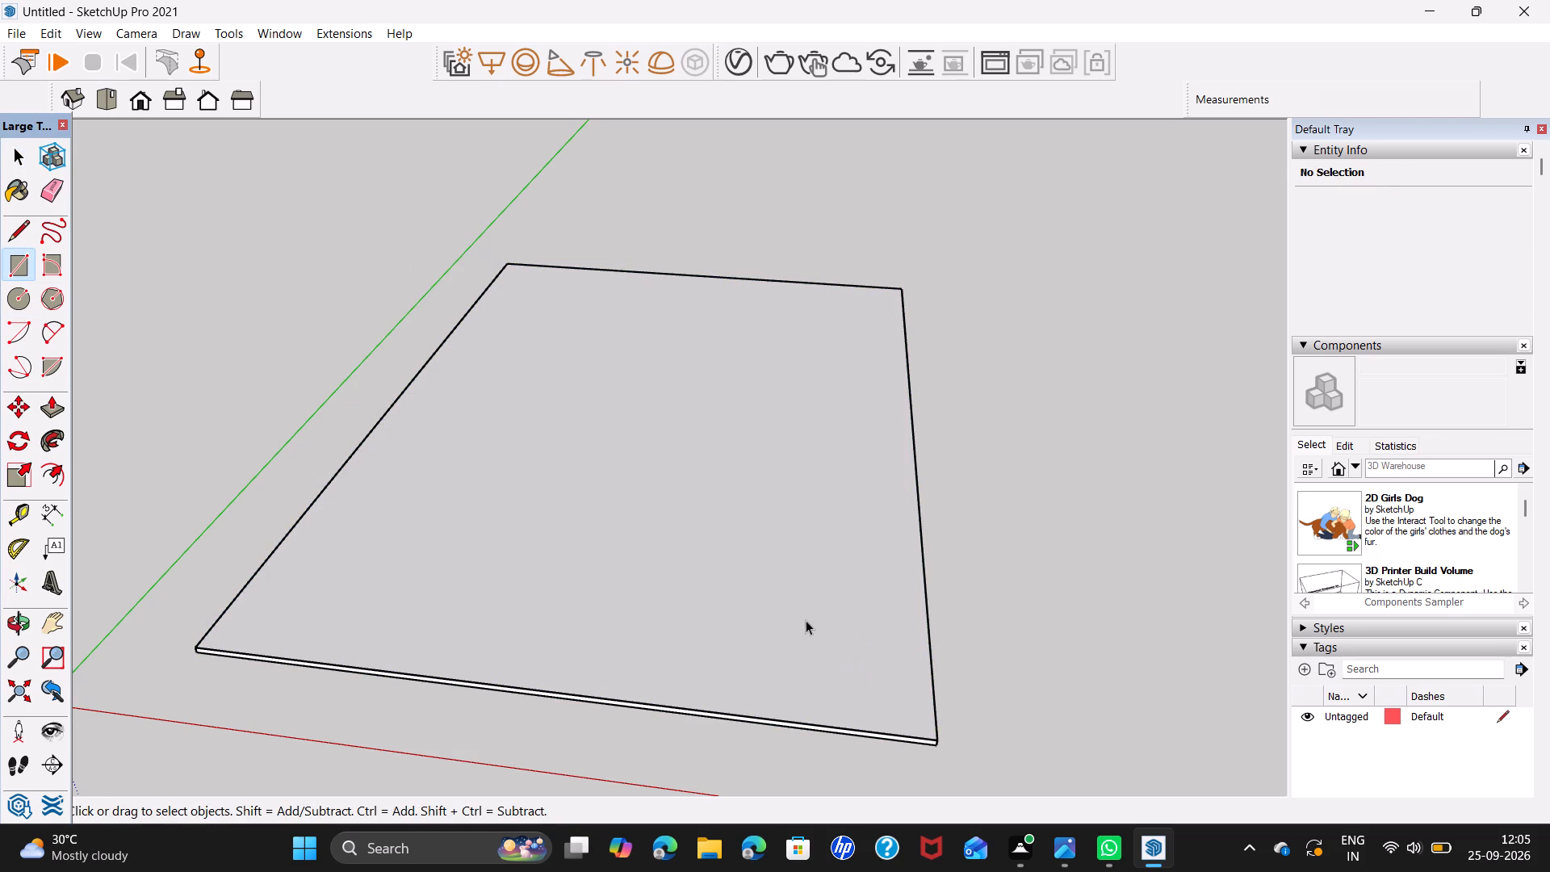
right_click(805, 619)
click(1082, 287)
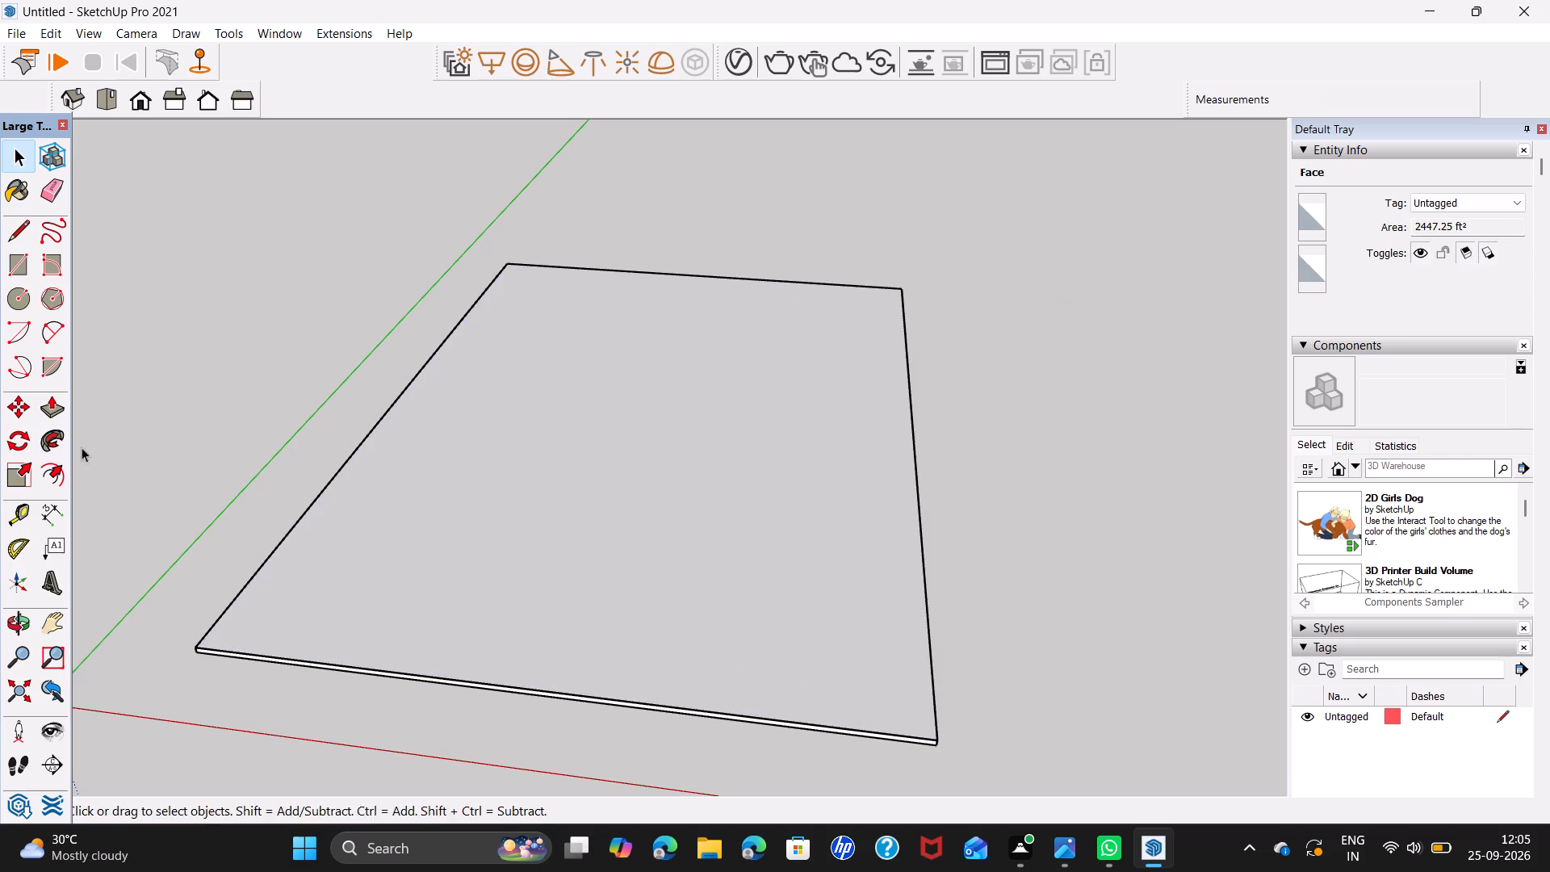
Offset the outline of the rectangle on top of the slab inward by 5".
click(55, 467)
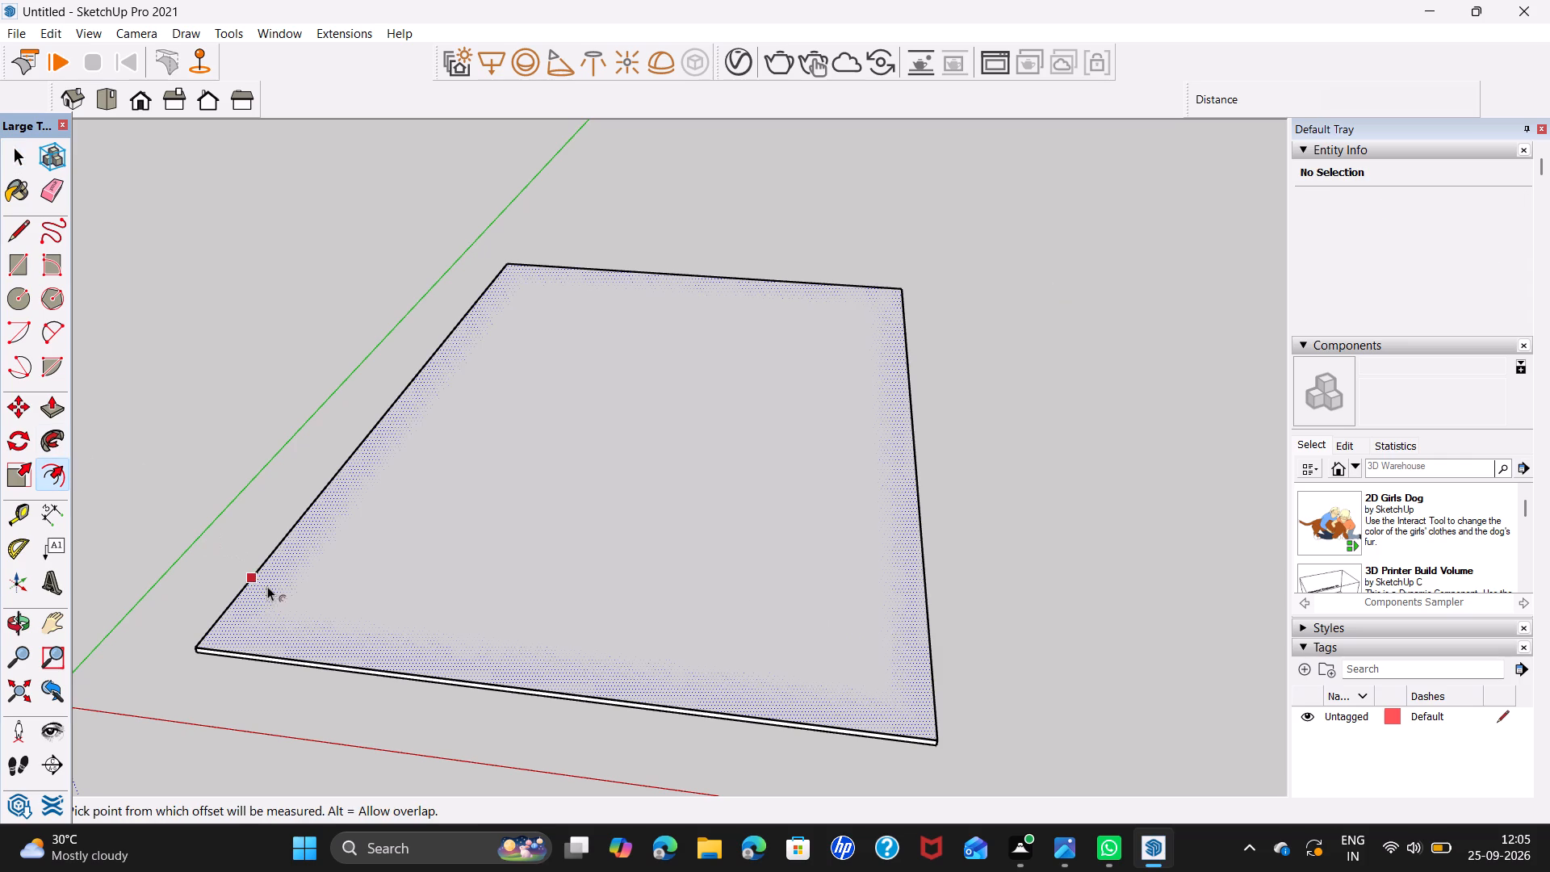
click(261, 581)
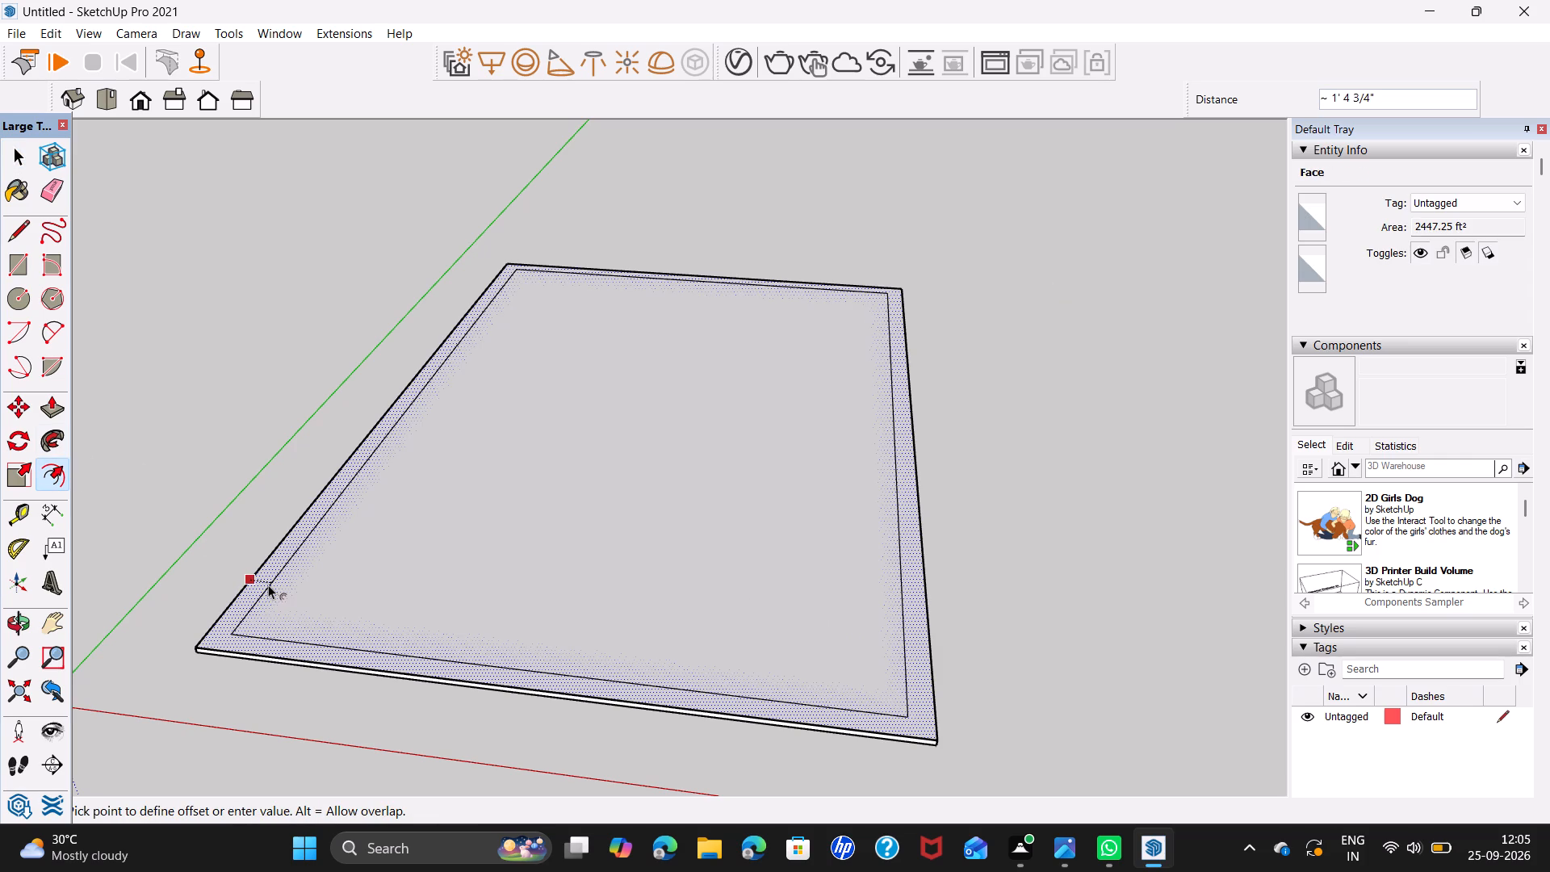
key(5)
key(Return)
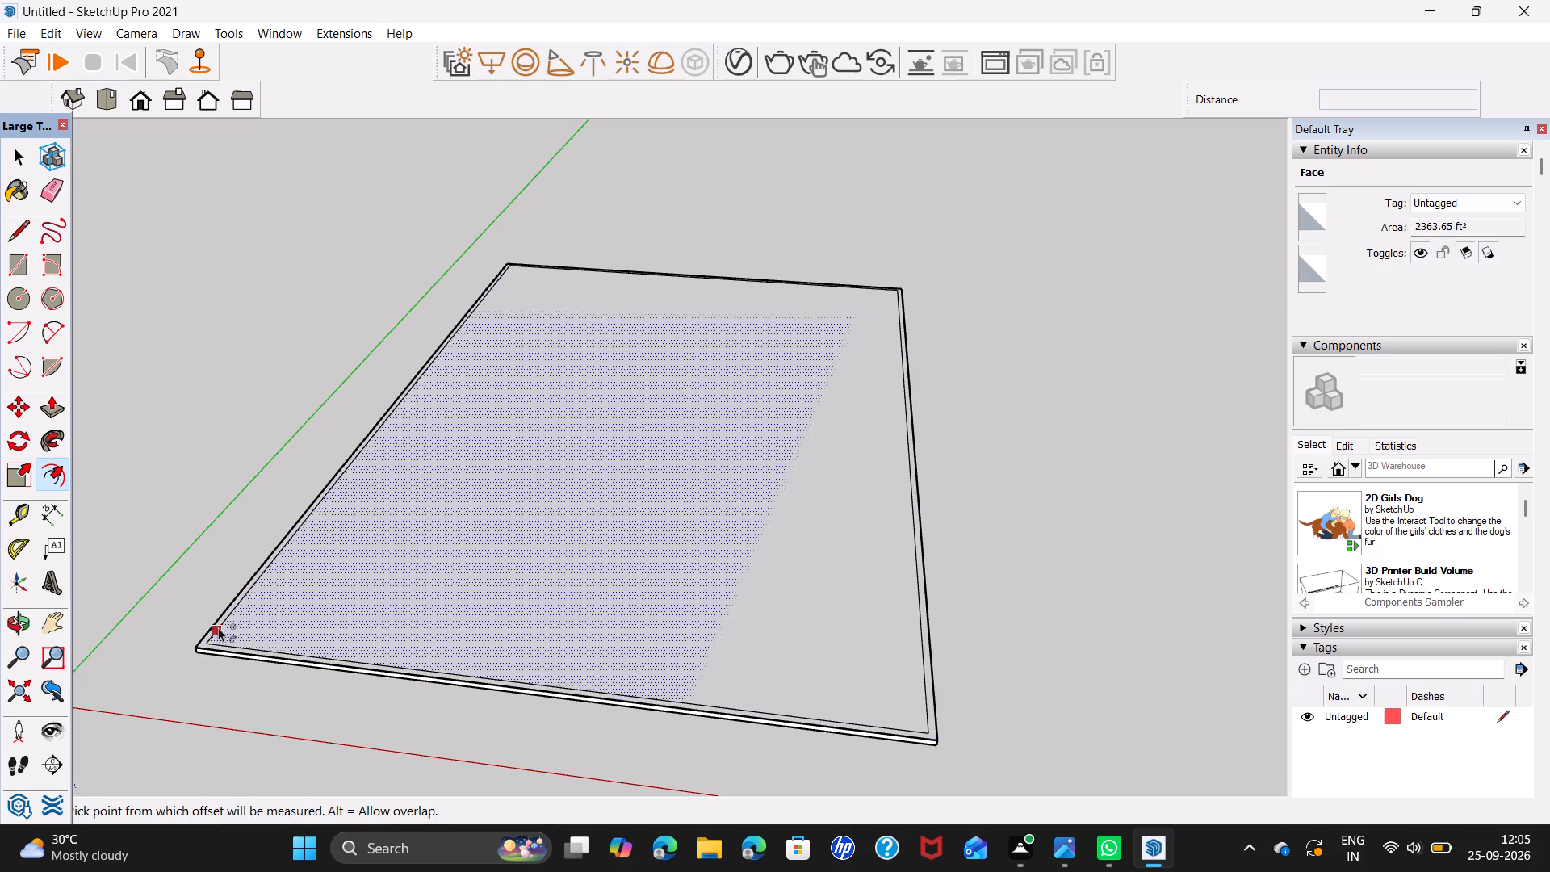
key(space)
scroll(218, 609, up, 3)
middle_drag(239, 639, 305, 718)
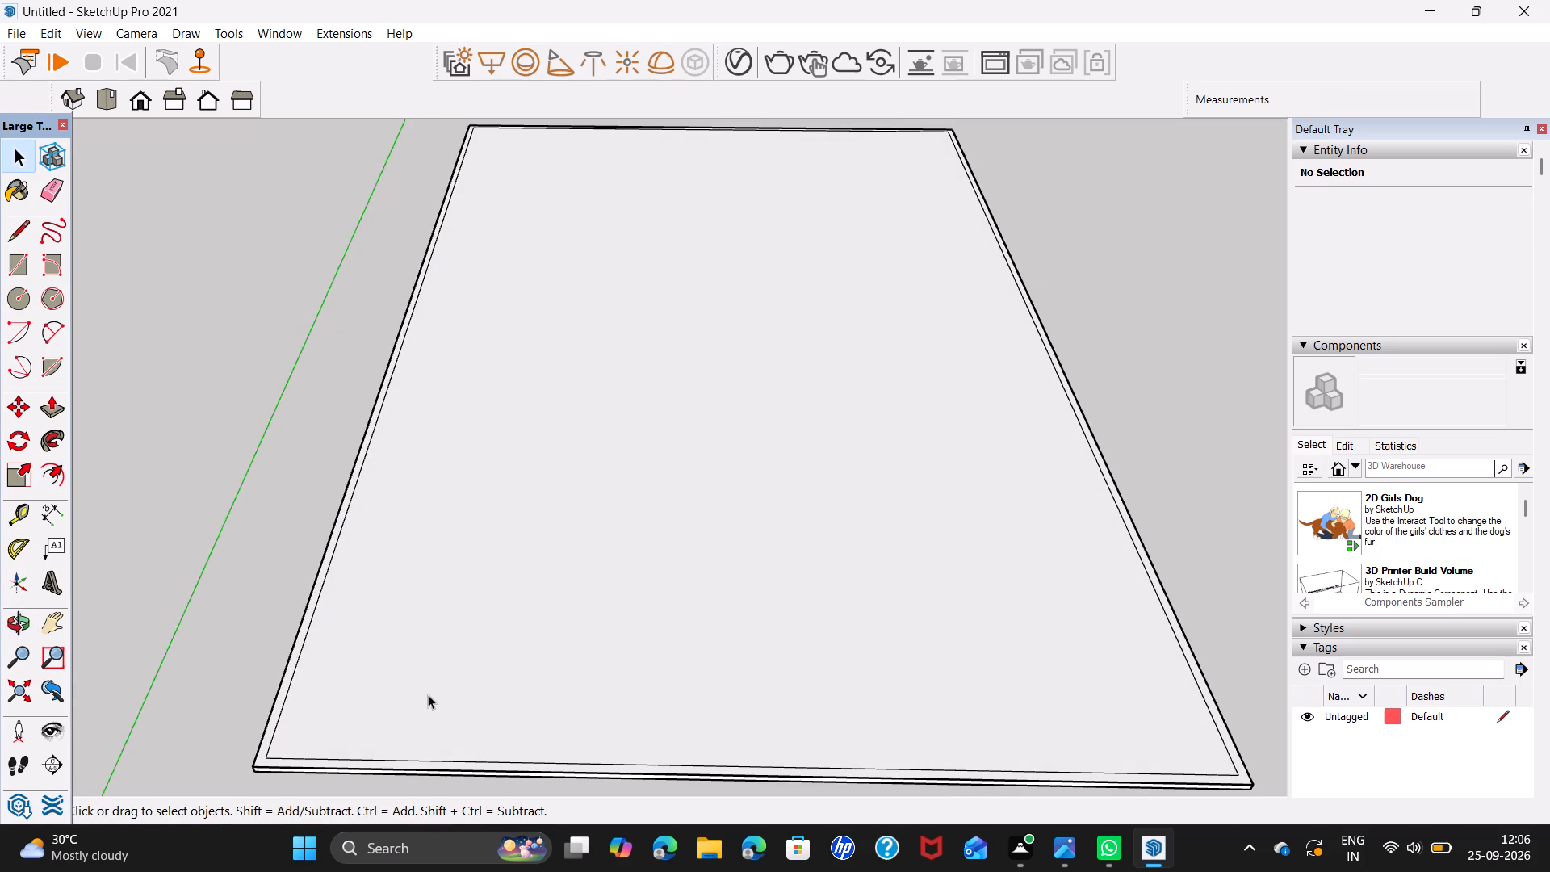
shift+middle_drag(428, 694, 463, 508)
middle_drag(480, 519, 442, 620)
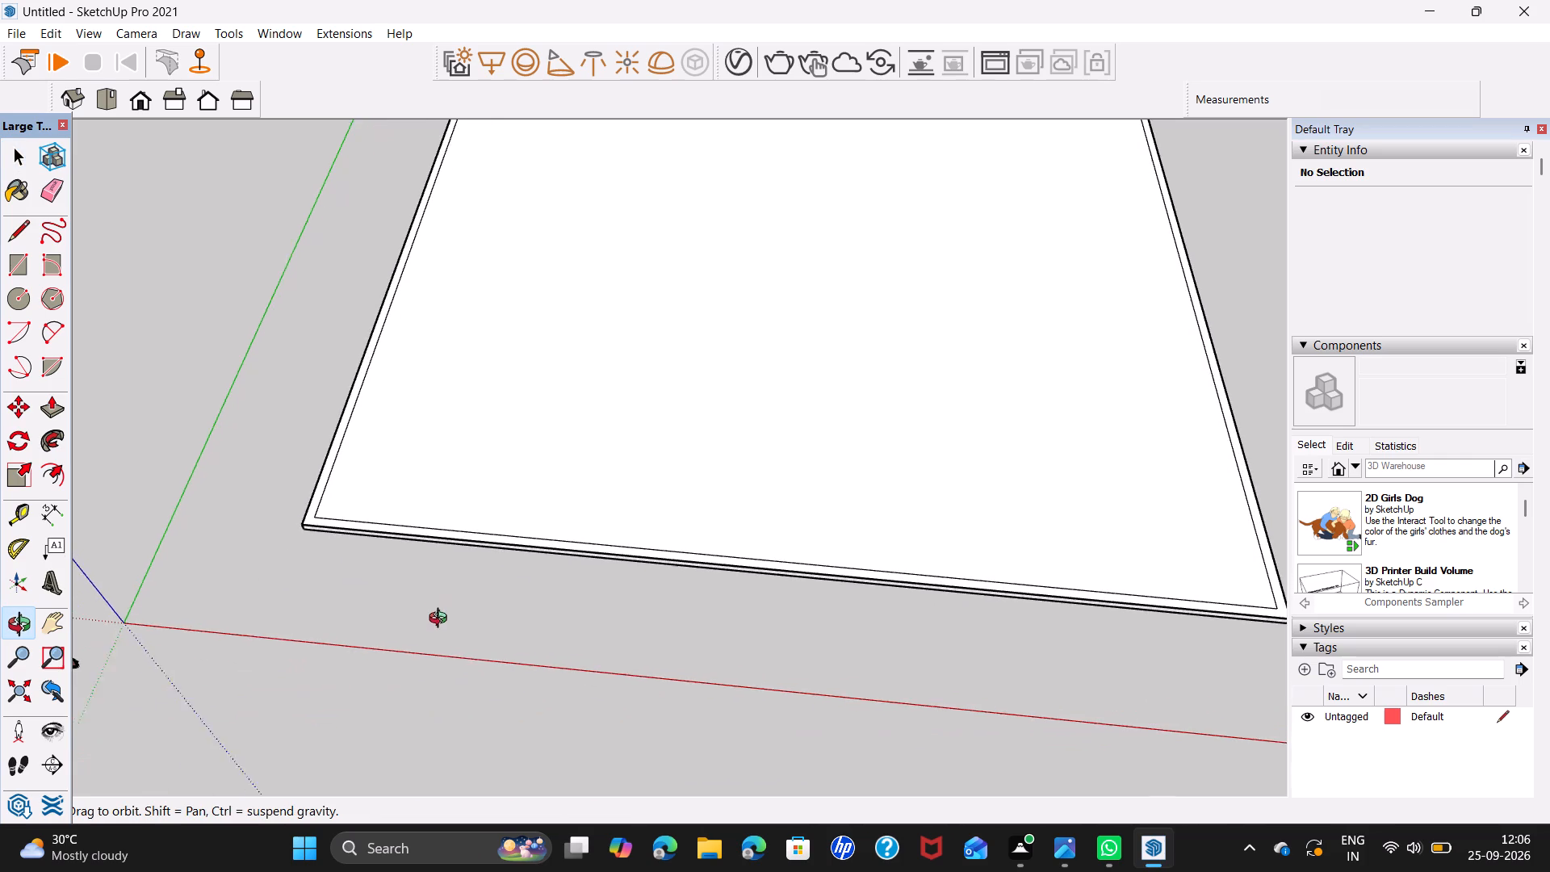
Draw a line from the inner outline's near corner beside the origin straight out to the slab's front edge.
middle_drag(442, 620, 442, 640)
scroll(325, 511, up, 13)
click(317, 509)
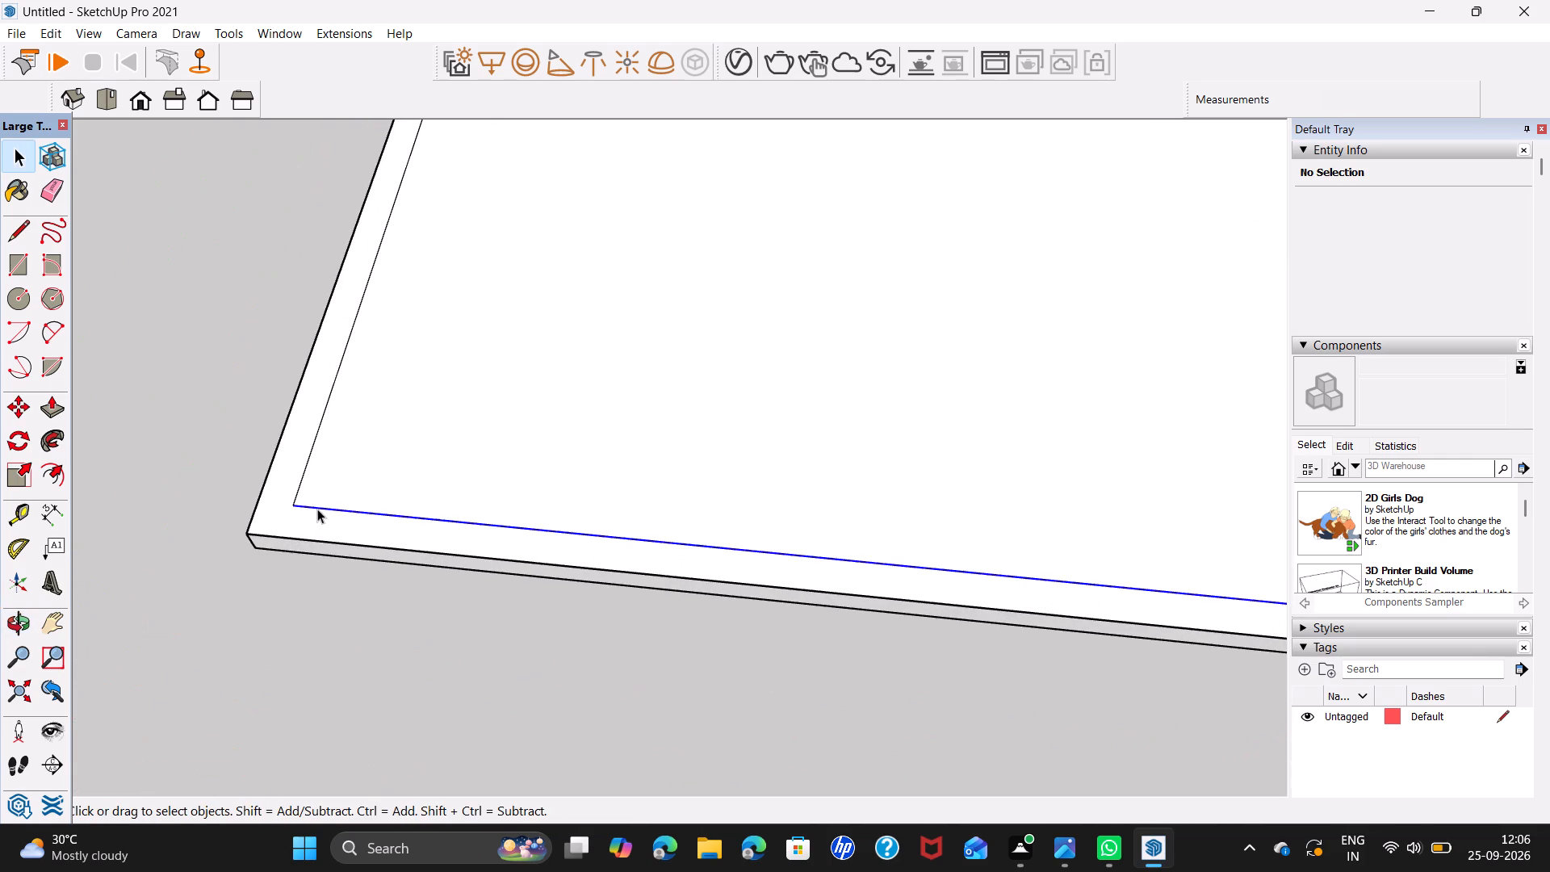
key(space)
key(l)
click(293, 507)
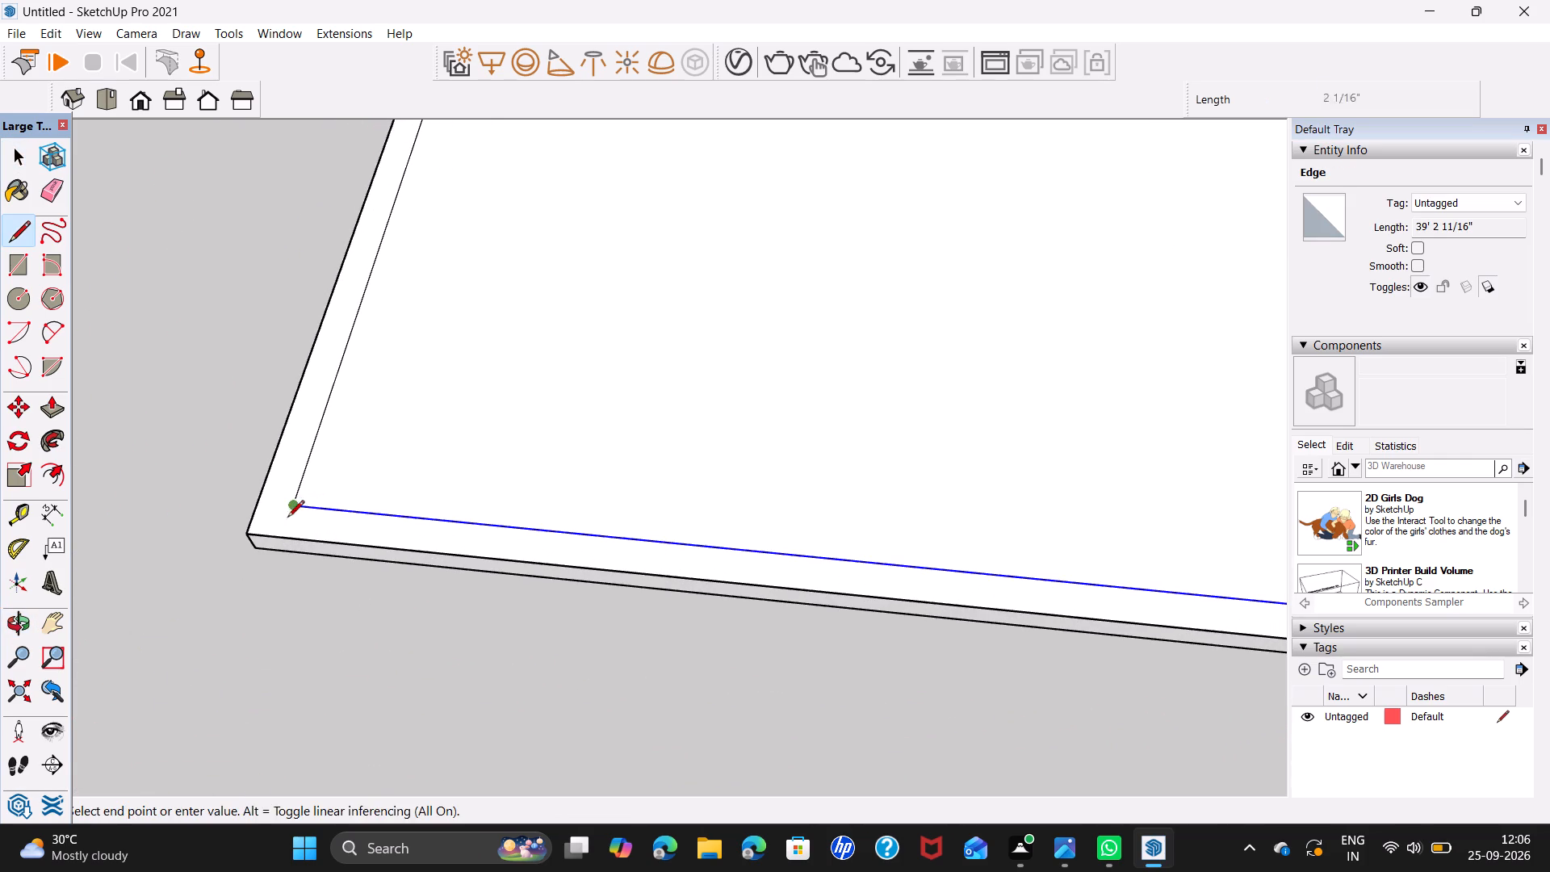
click(281, 542)
key(space)
Draw a matching line from the inner outline's other near corner out to the slab's front edge.
scroll(475, 577, down, 3)
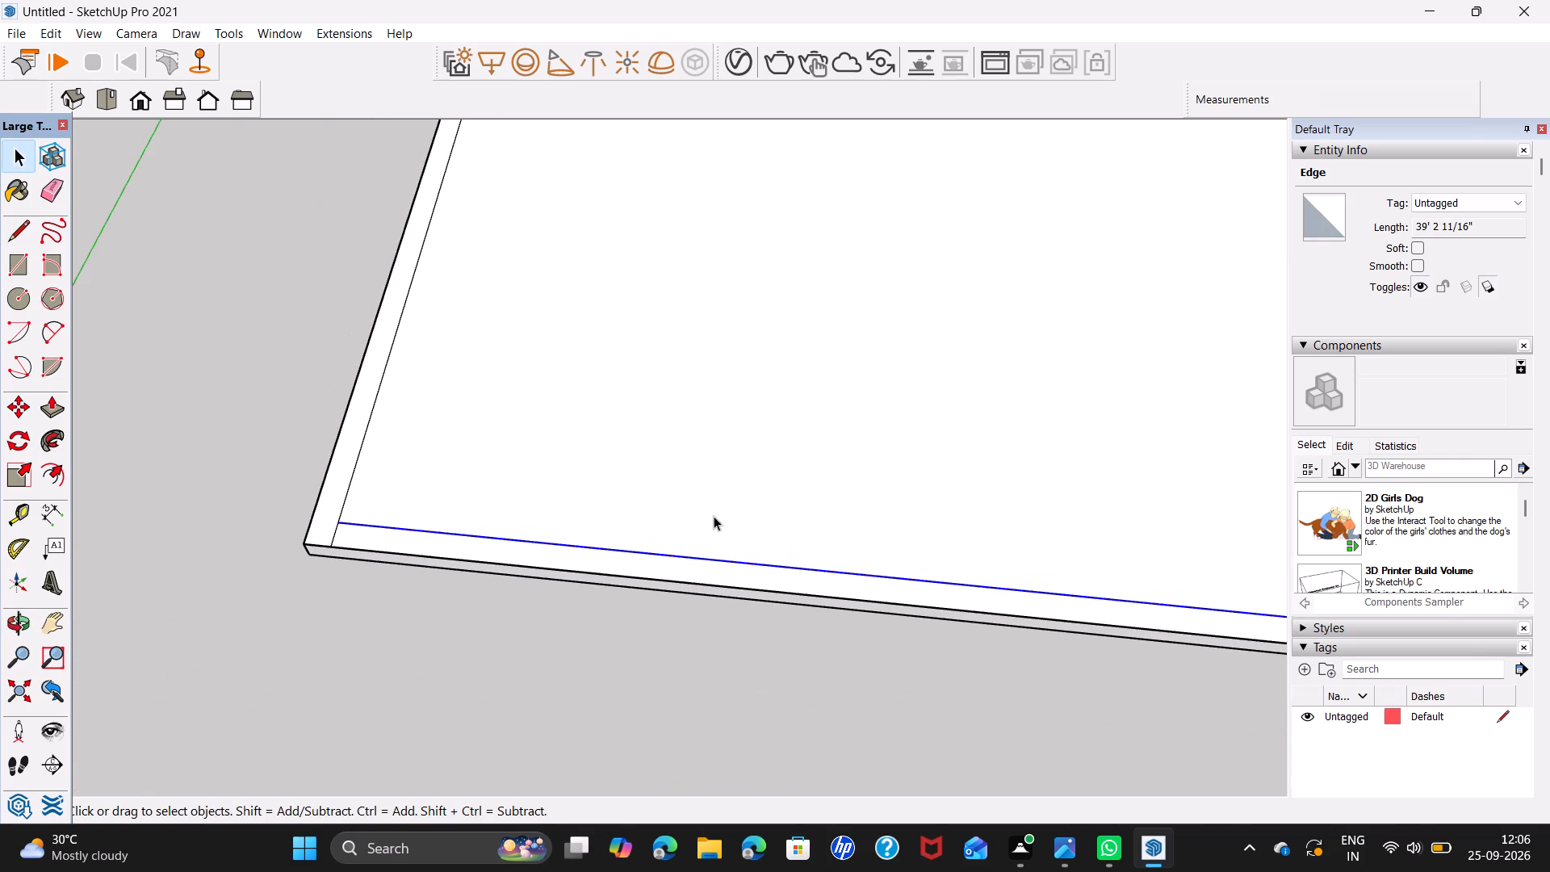
middle_drag(714, 516, 0, 492)
shift+scroll(179, 491, down, 6)
shift+middle_drag(747, 505, 138, 467)
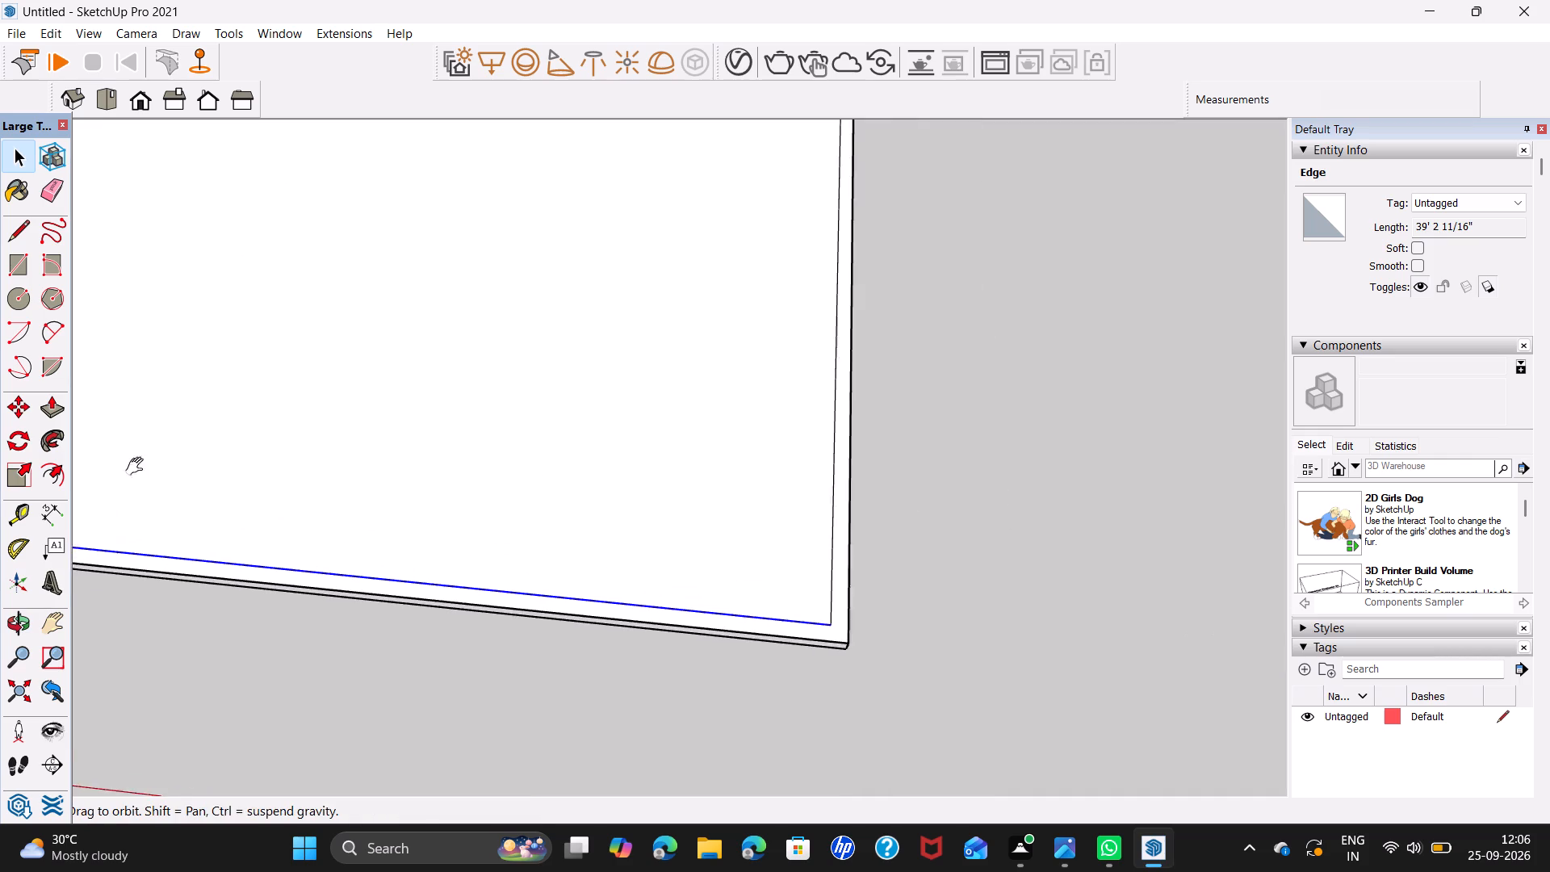
shift+middle_drag(138, 467, 48, 451)
scroll(714, 606, up, 4)
key(l)
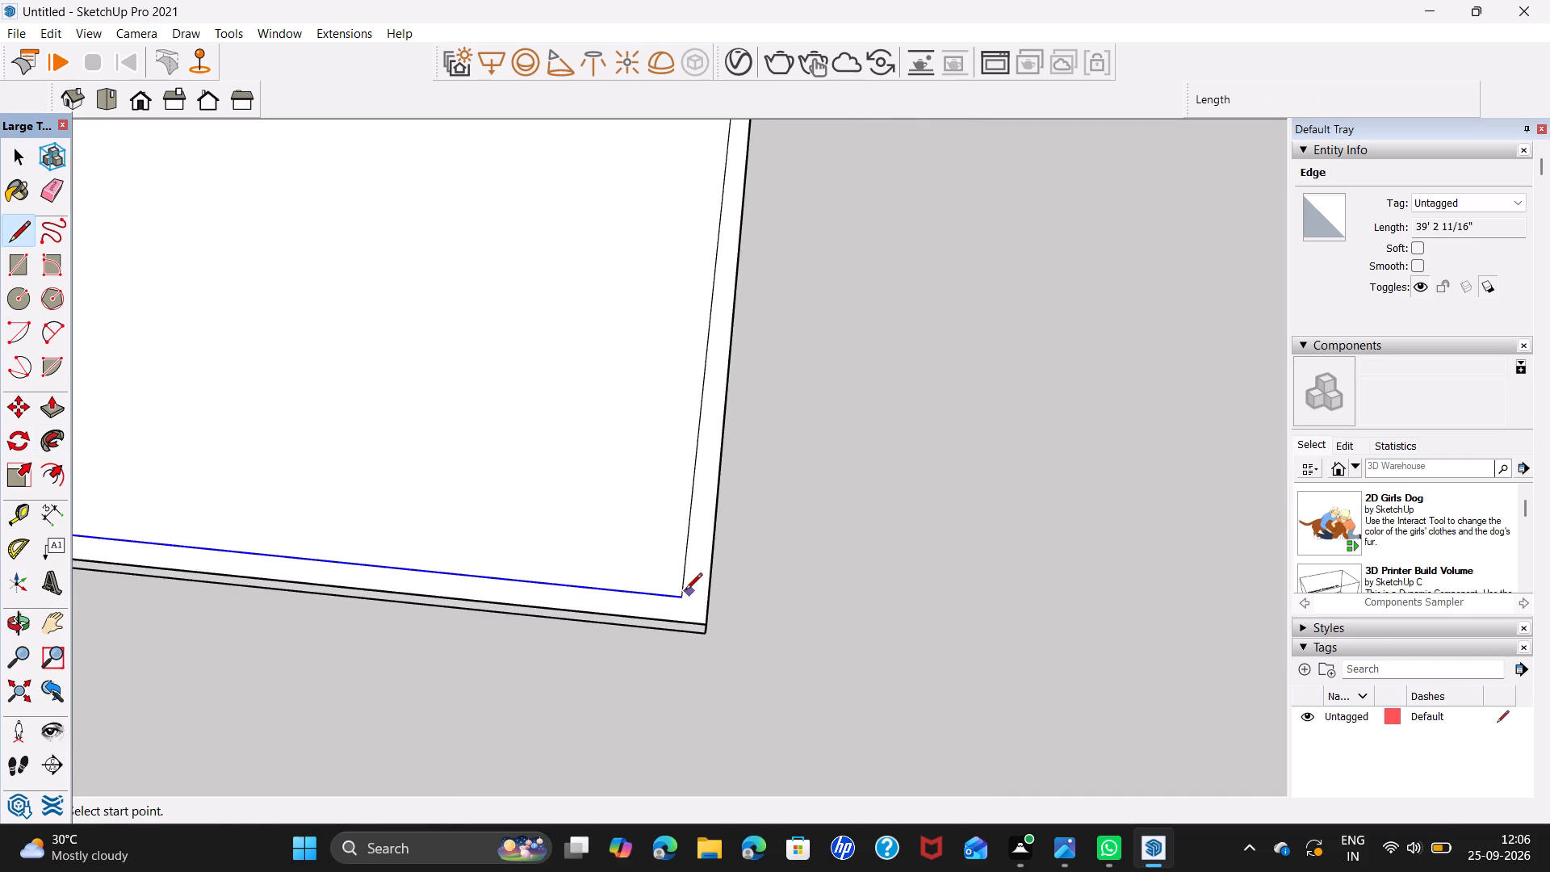
click(685, 591)
click(676, 619)
key(space)
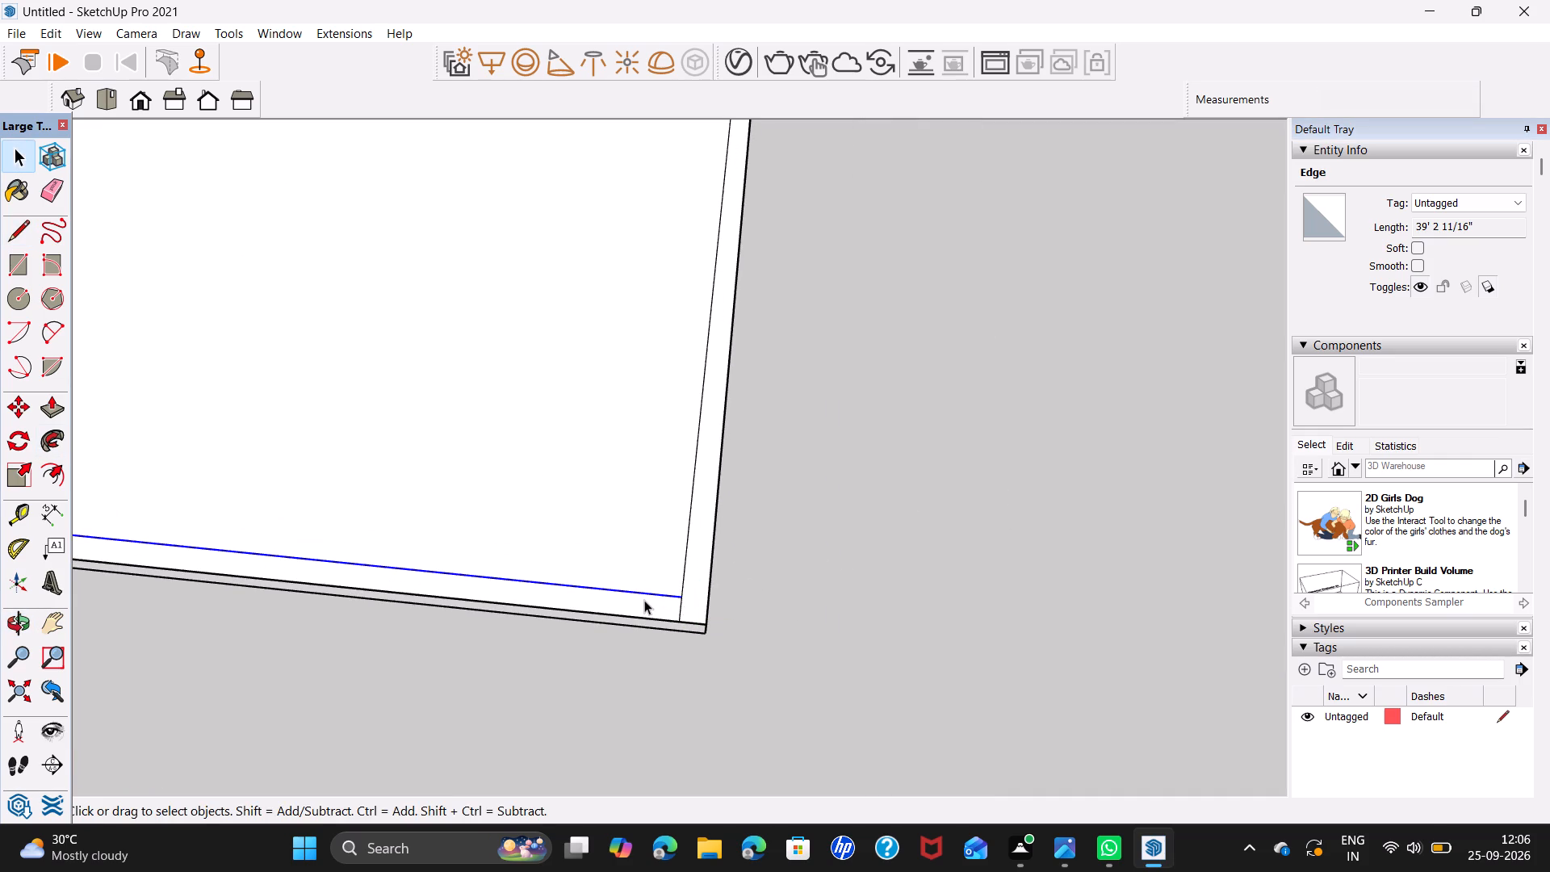
Delete the inner outline's front edge between the two connecting lines to leave the front side open.
click(640, 597)
click(646, 593)
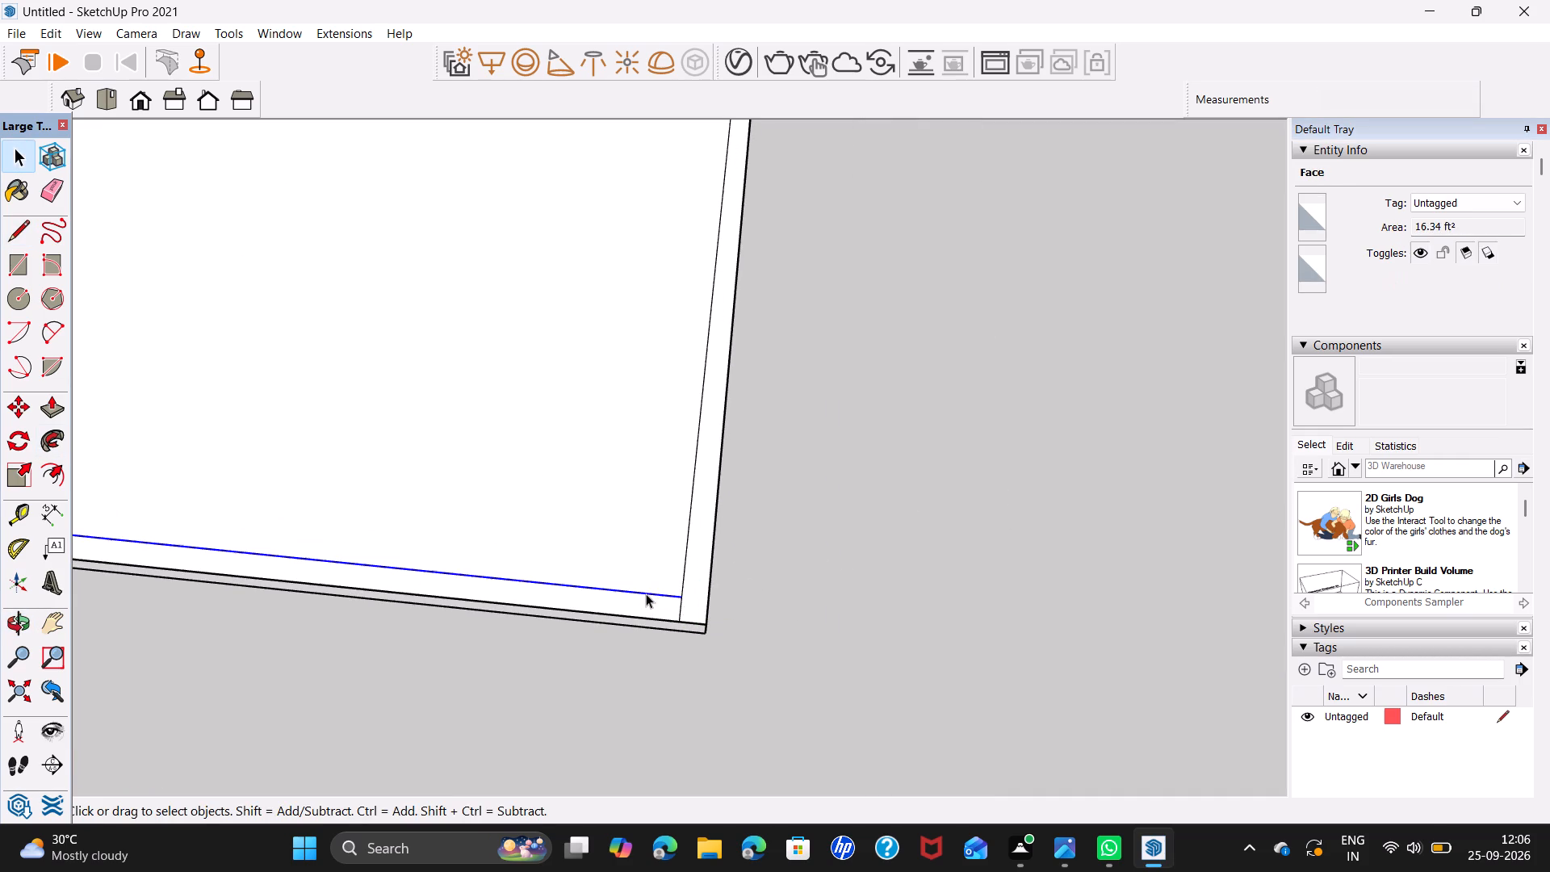
key(Delete)
Push/Pull the U-shaped border strip on the slab up 10' to raise the walls.
scroll(650, 515, down, 12)
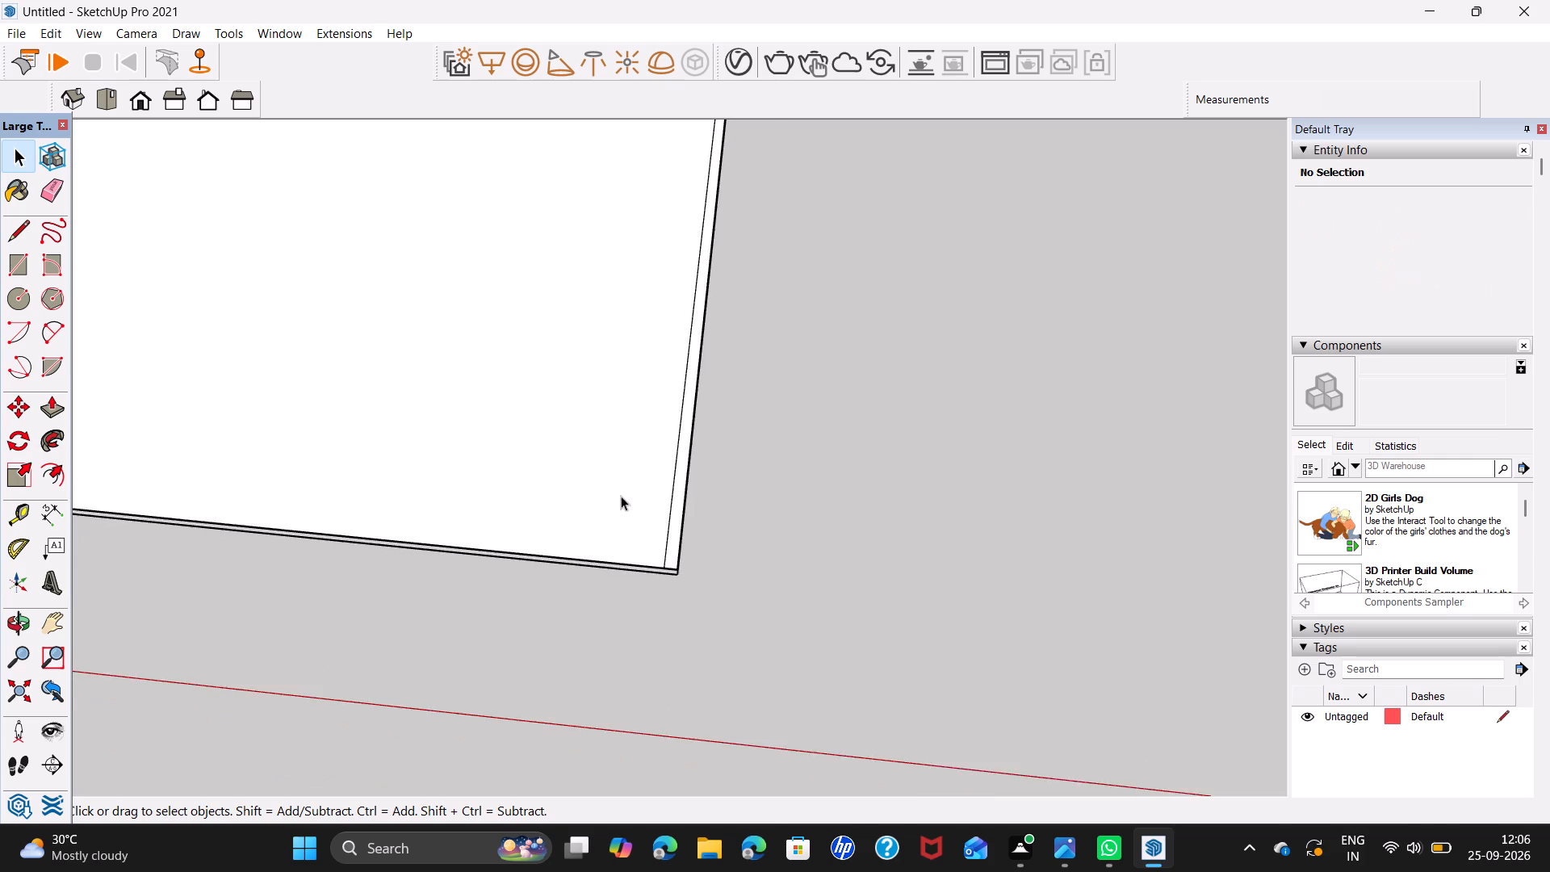
scroll(621, 496, down, 3)
middle_drag(531, 438, 832, 651)
scroll(571, 539, up, 2)
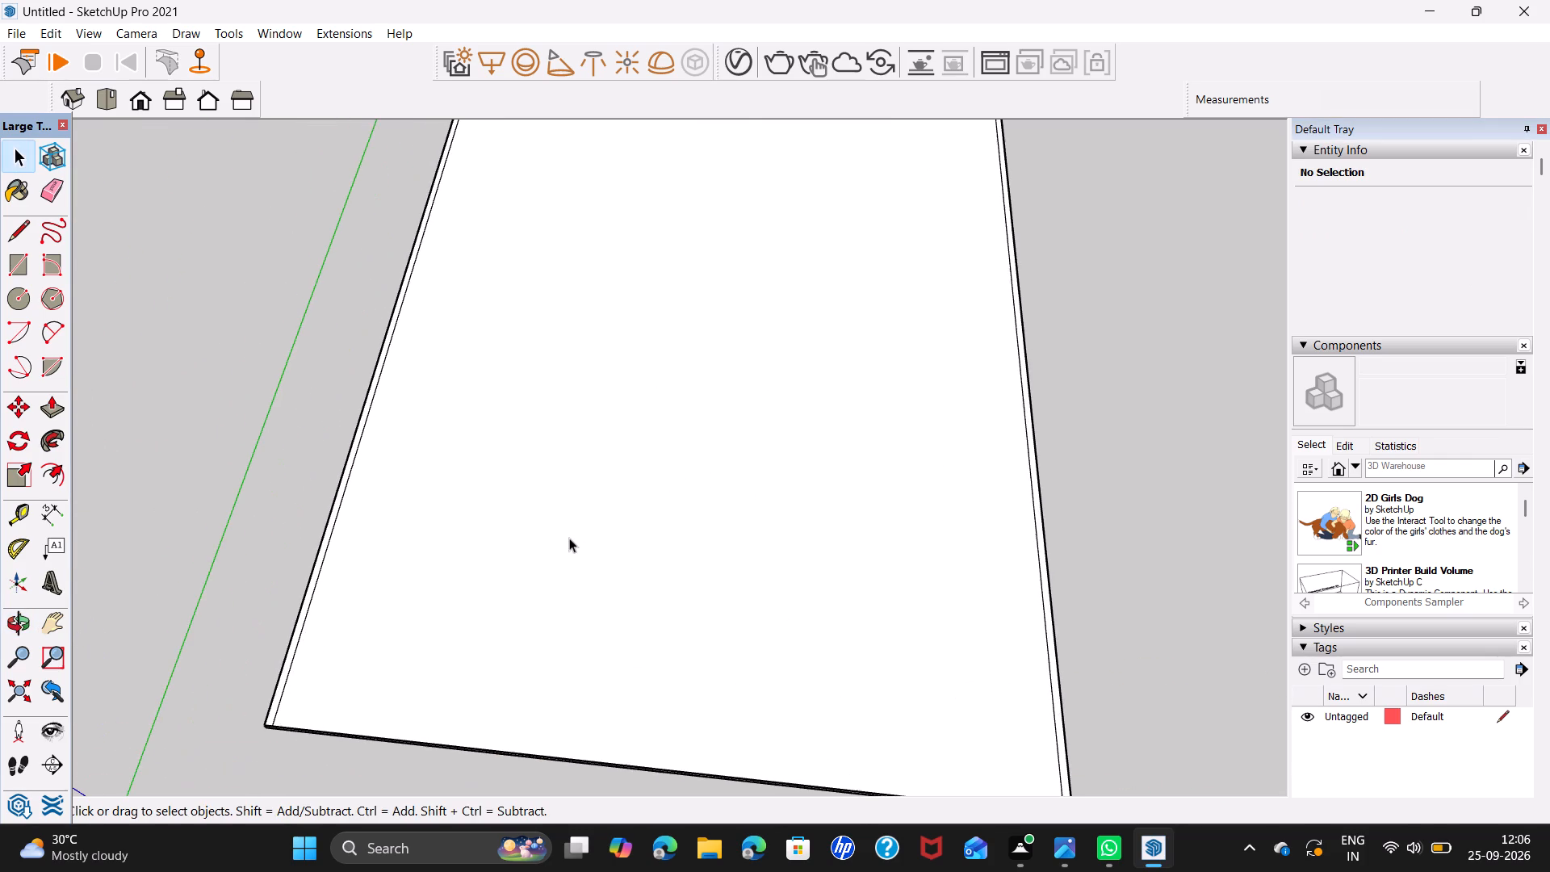
scroll(288, 616, up, 9)
key(p)
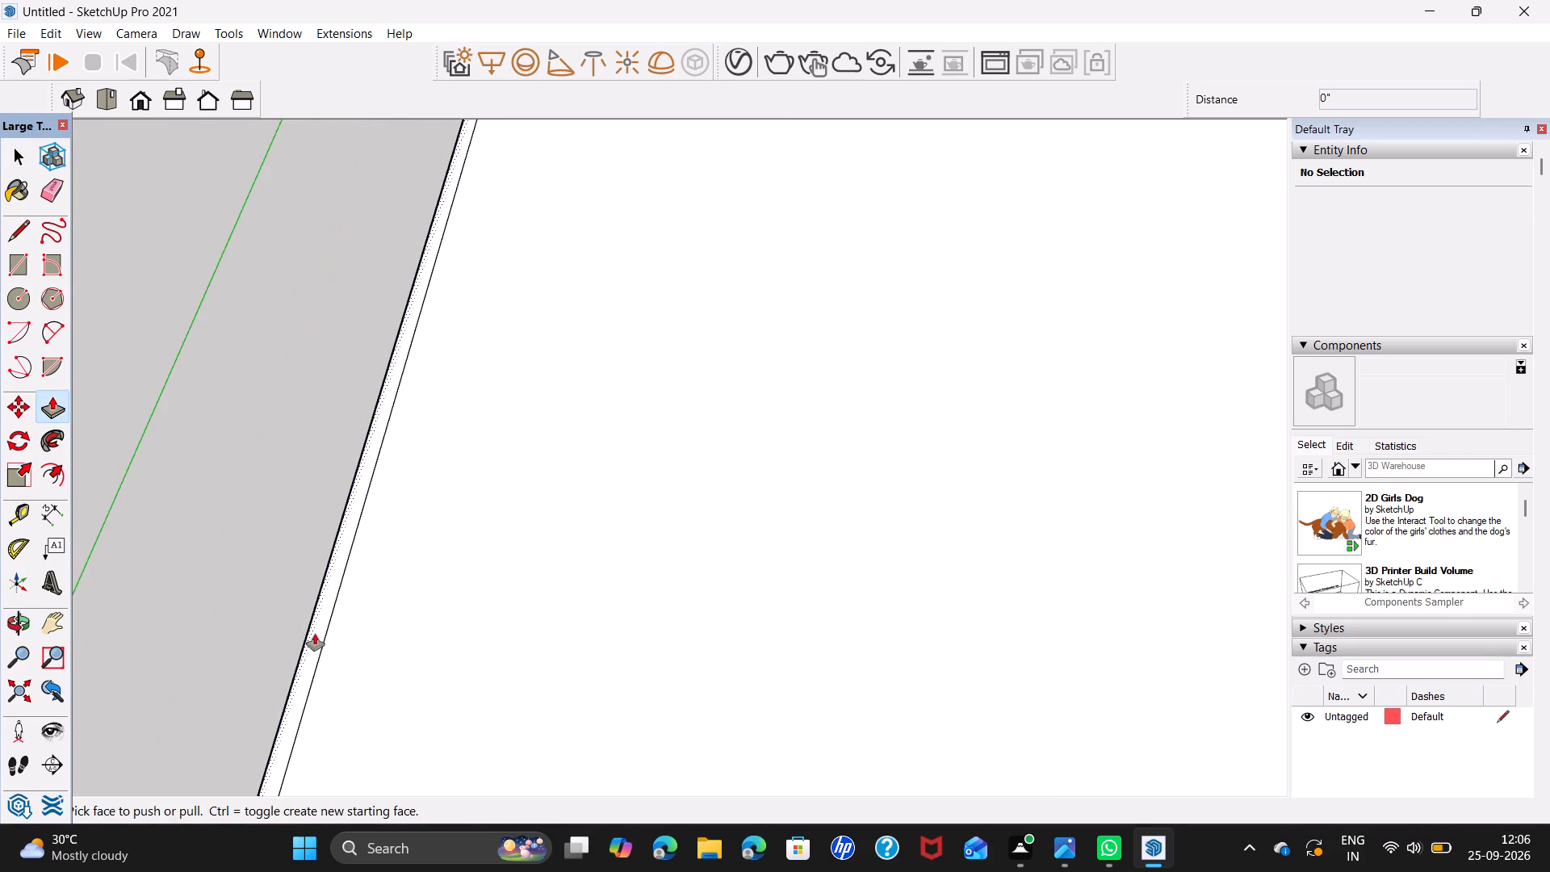
click(315, 634)
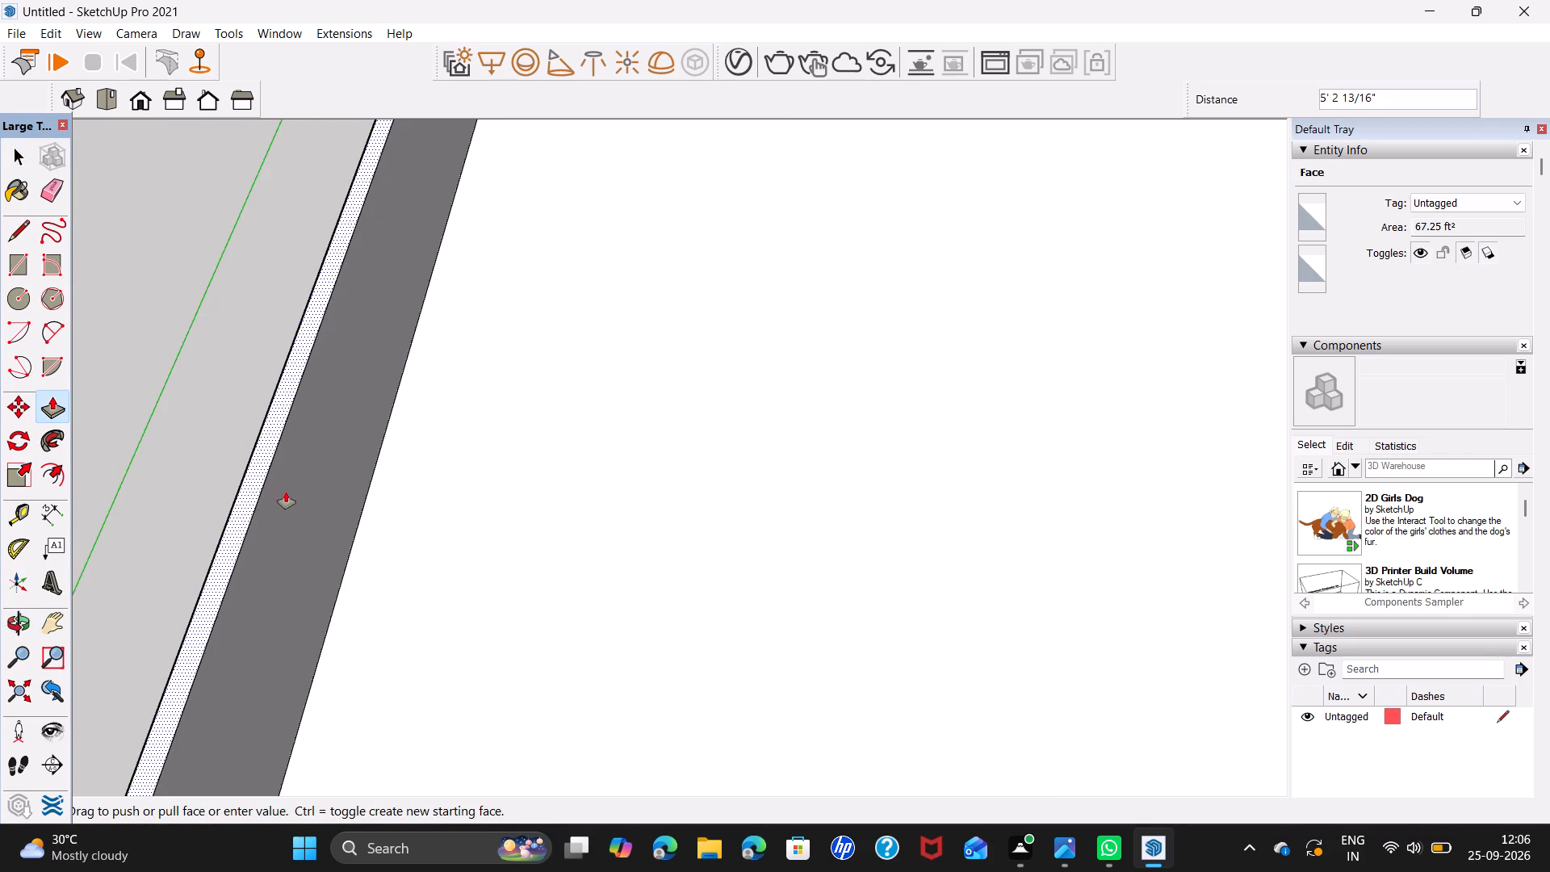
text(10)
key(apostrophe)
key(Return)
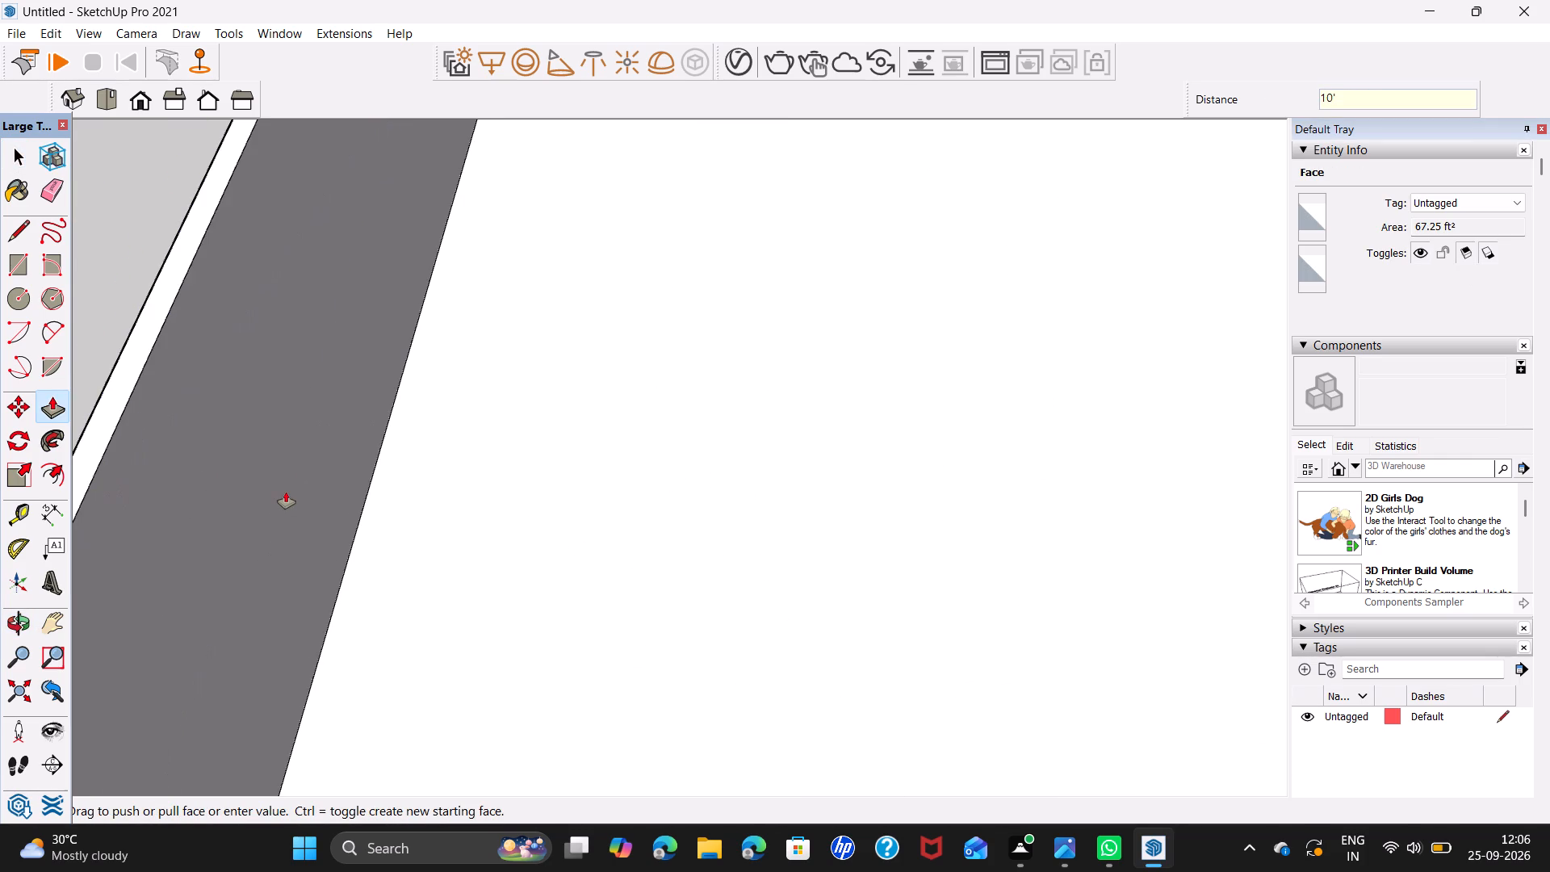
key(space)
Delete the loose floor face enclosed by the walls on top of the slab group.
scroll(333, 501, down, 9)
scroll(457, 558, down, 4)
middle_drag(456, 614, 455, 442)
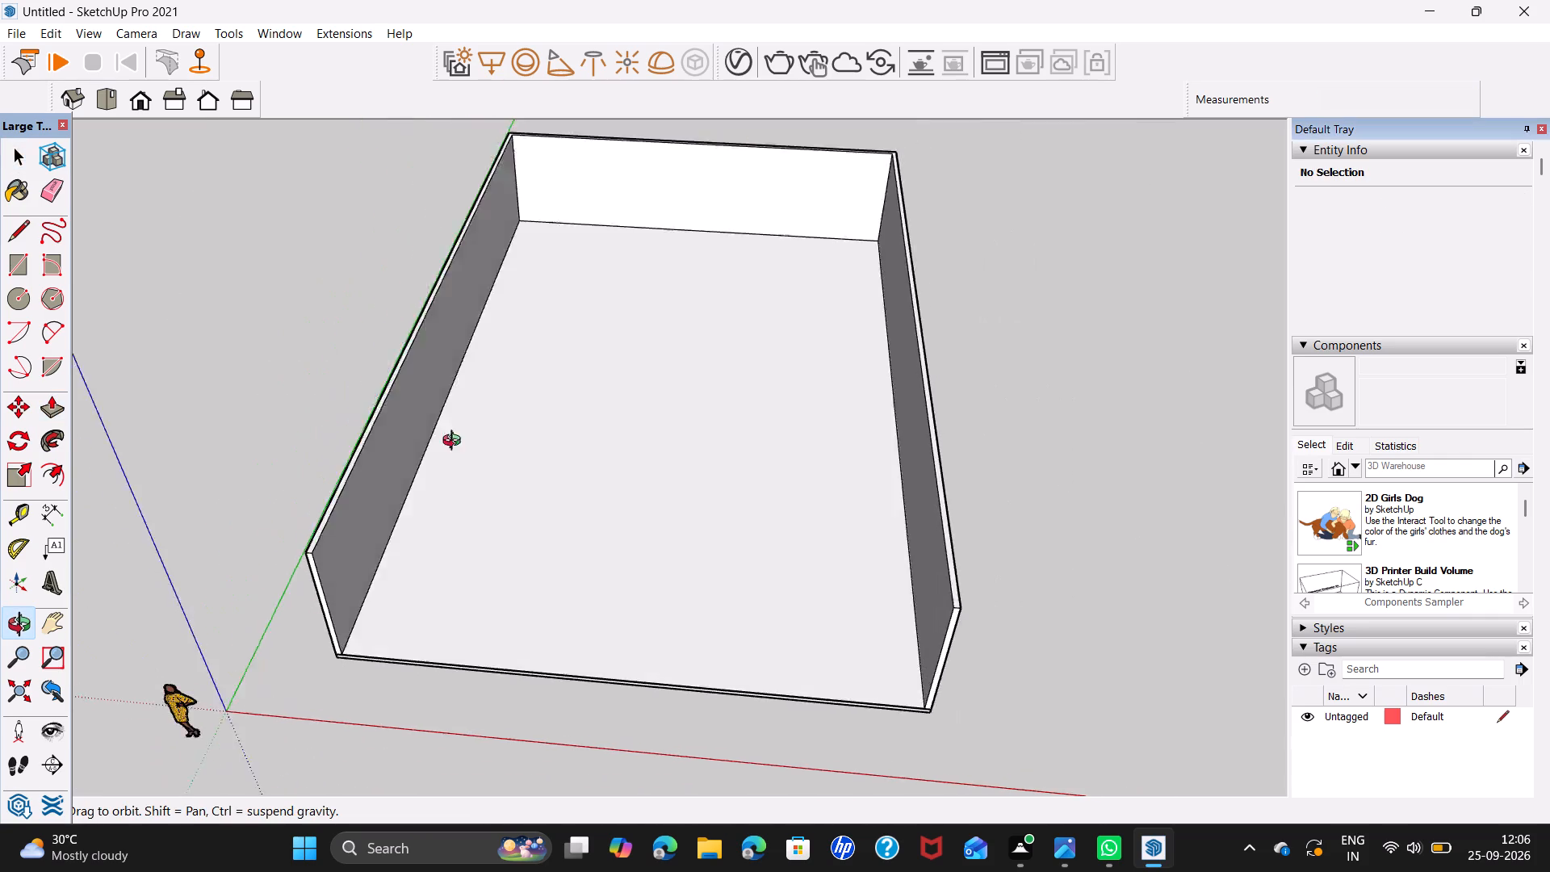
middle_drag(455, 442, 459, 349)
click(553, 576)
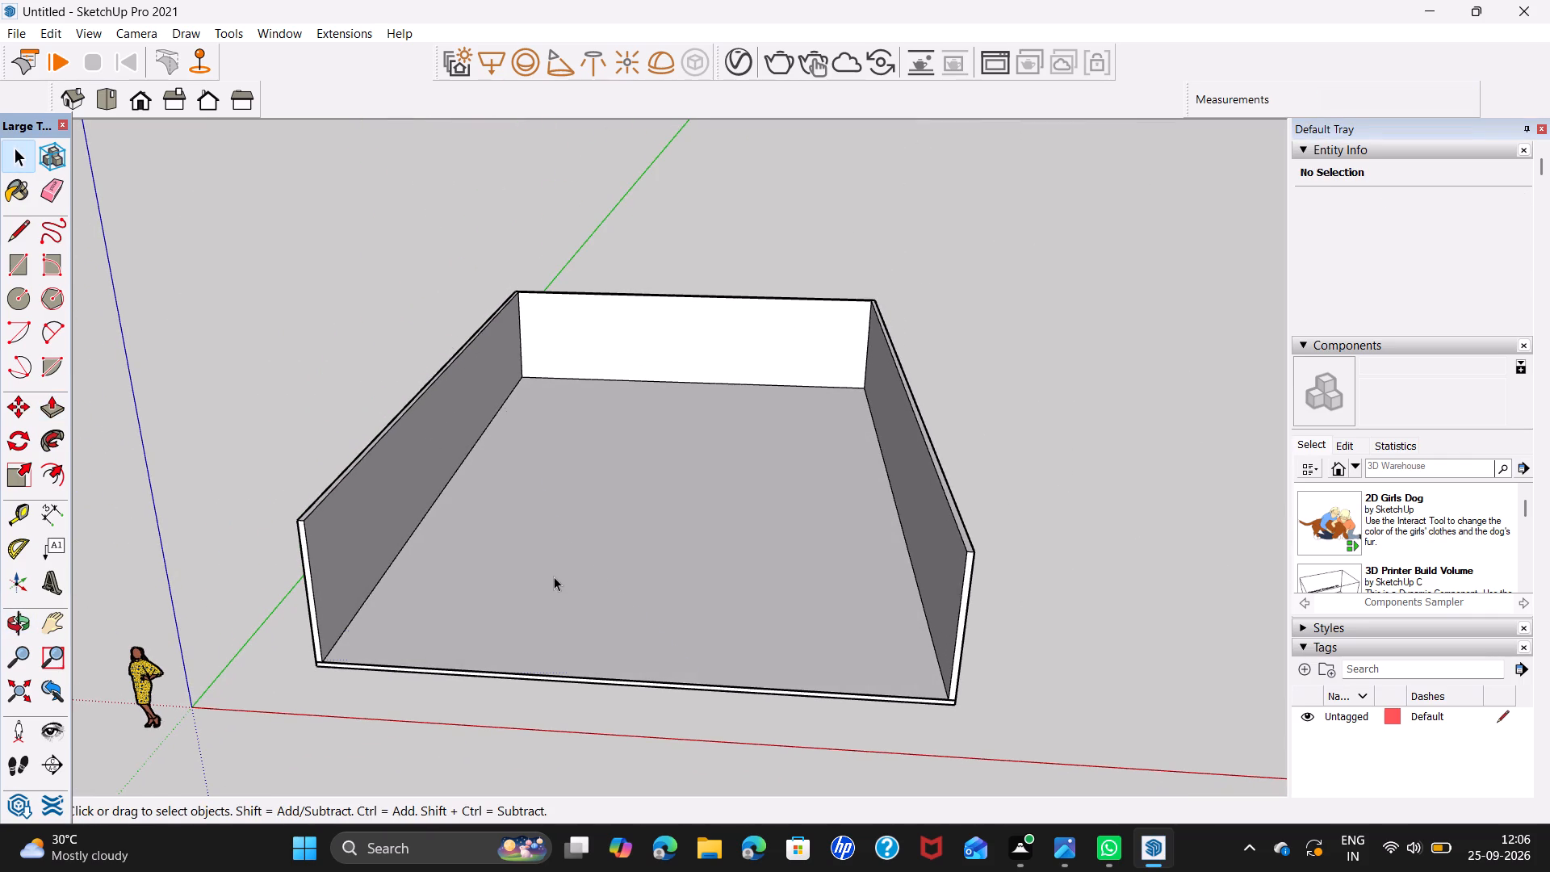
key(Delete)
Select all of the connected wall geometry and make it a group.
triple_click(370, 515)
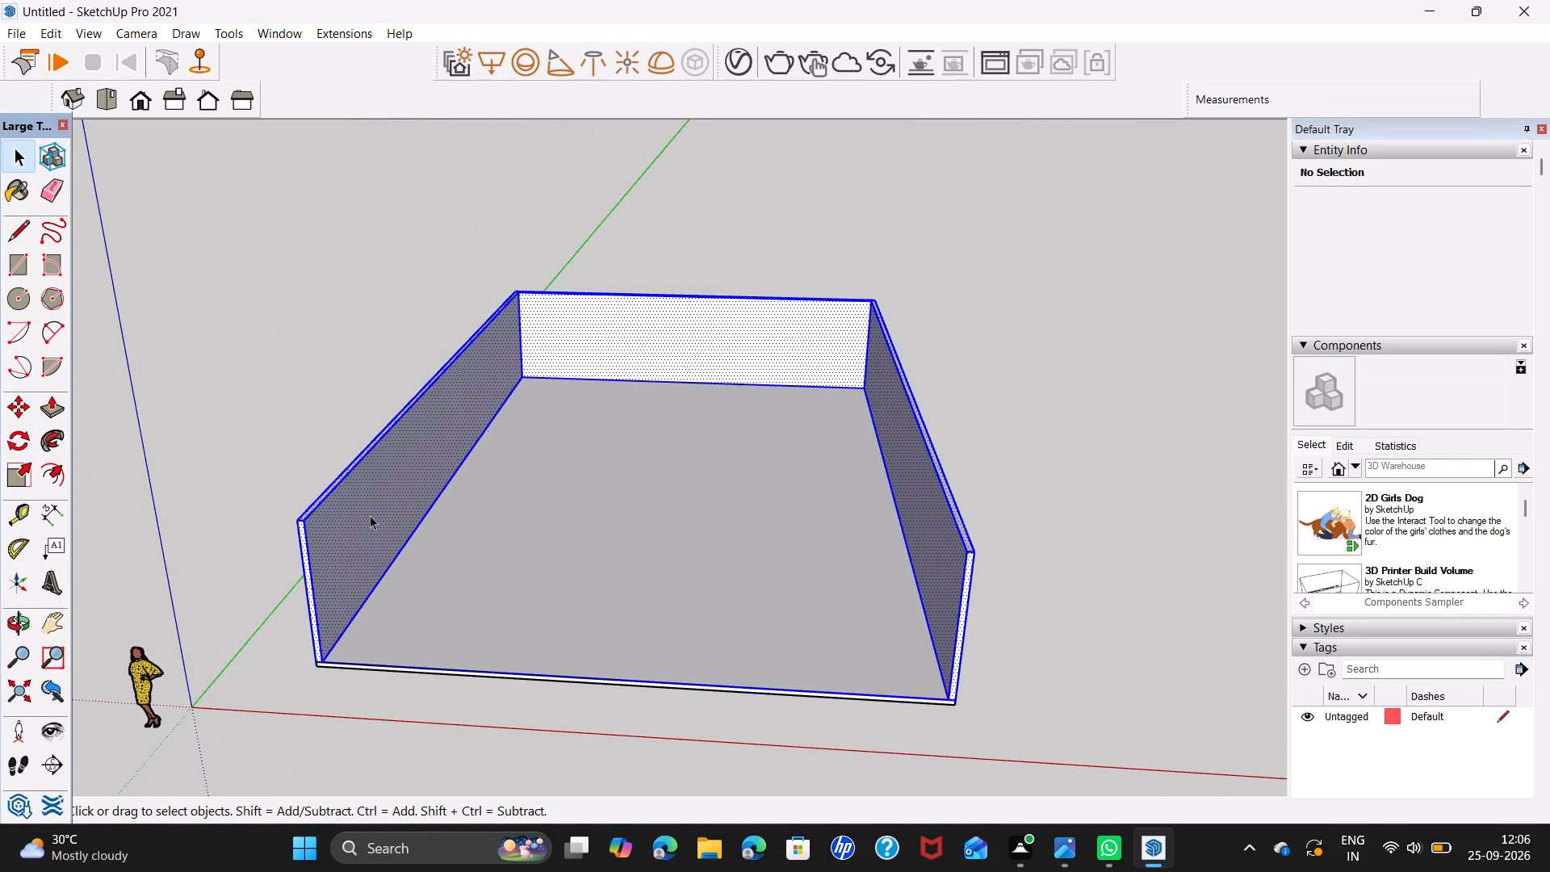
click(370, 515)
right_click(370, 515)
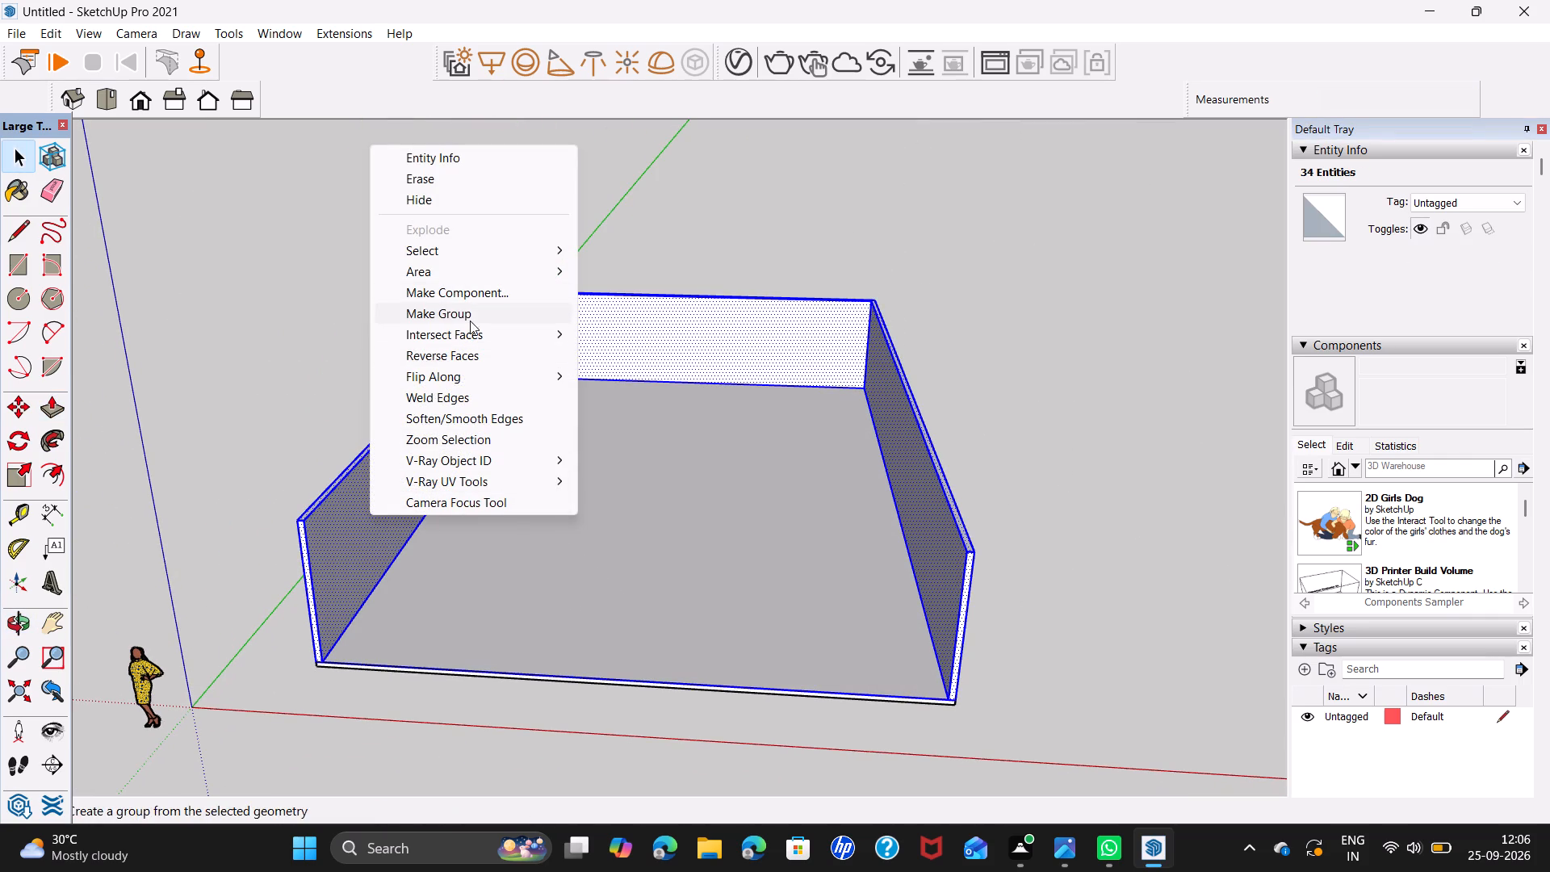
click(471, 321)
click(1101, 394)
Examine the walls and floor slab from above, from outside and from low angles.
shift+middle_drag(622, 438, 619, 457)
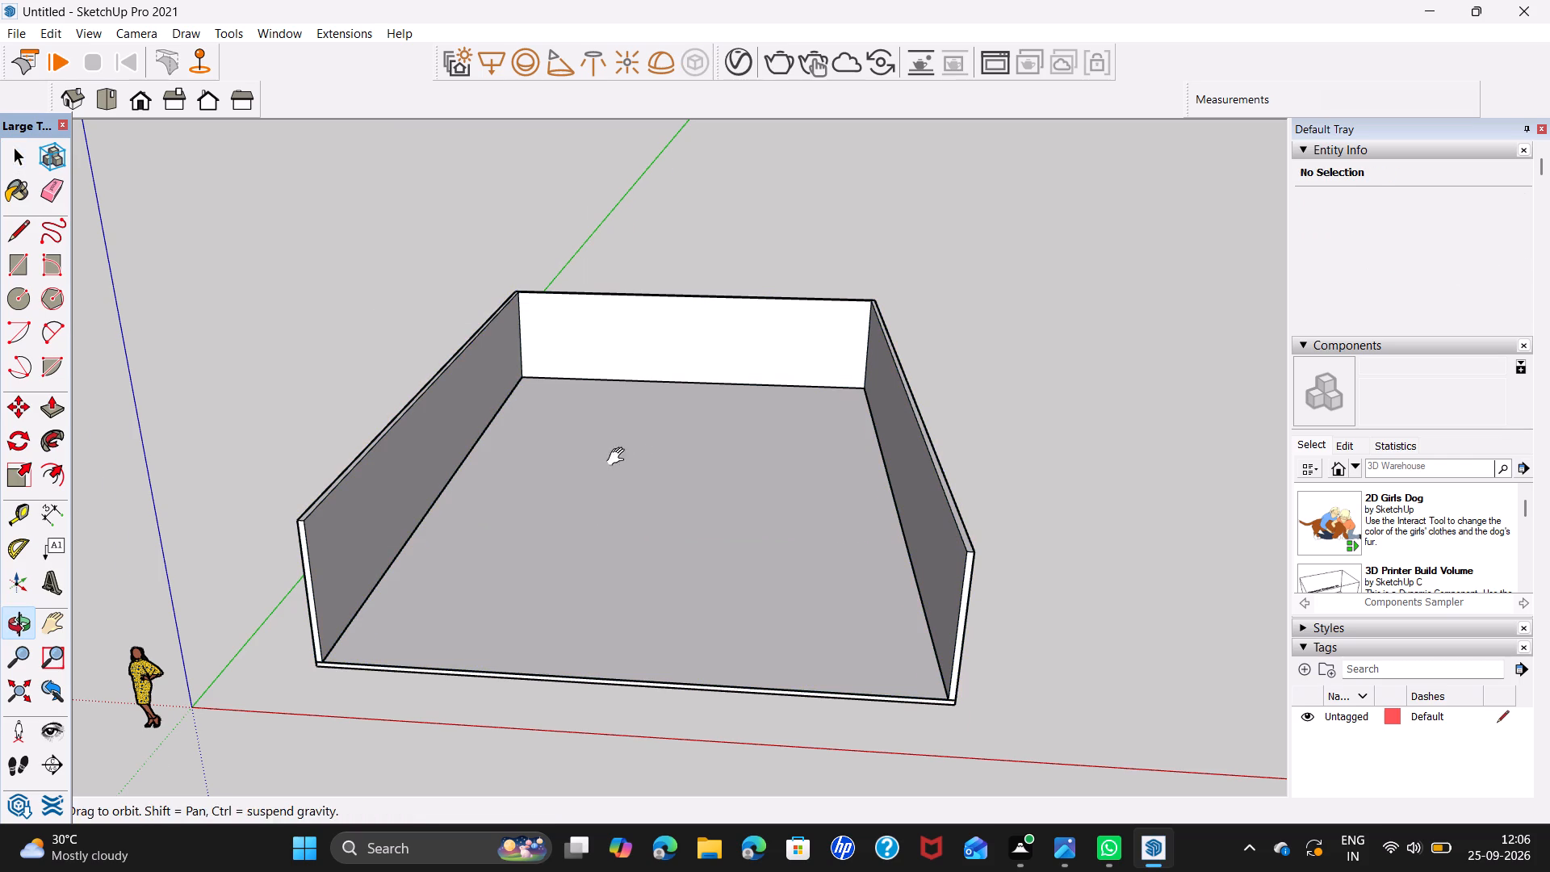
shift+middle_drag(619, 457, 616, 564)
scroll(642, 480, down, 7)
middle_drag(643, 463, 621, 703)
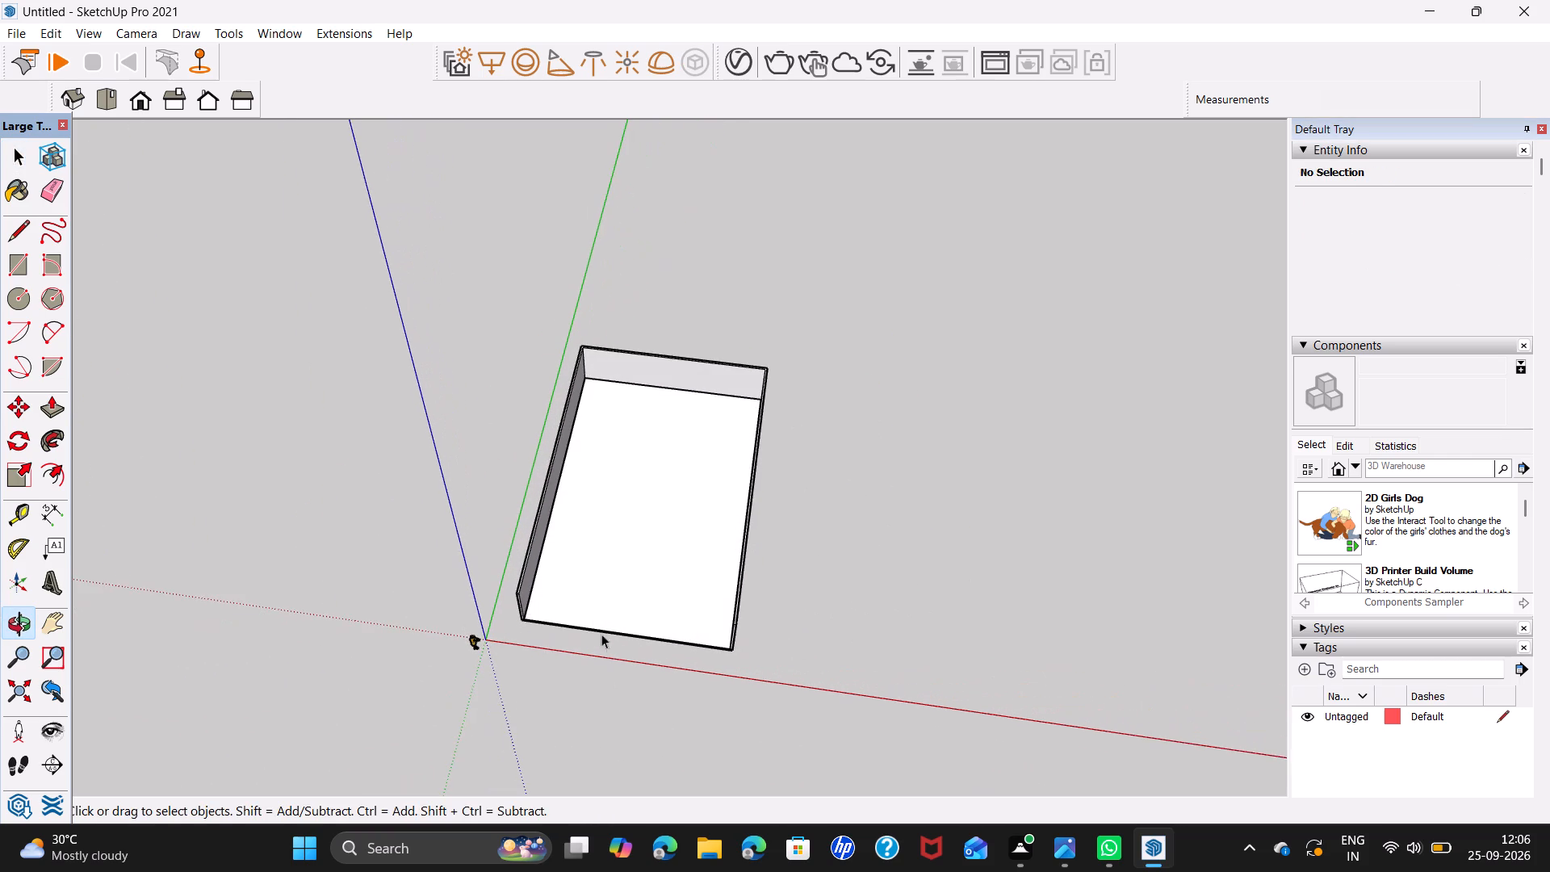
scroll(542, 560, up, 7)
middle_drag(601, 560, 502, 419)
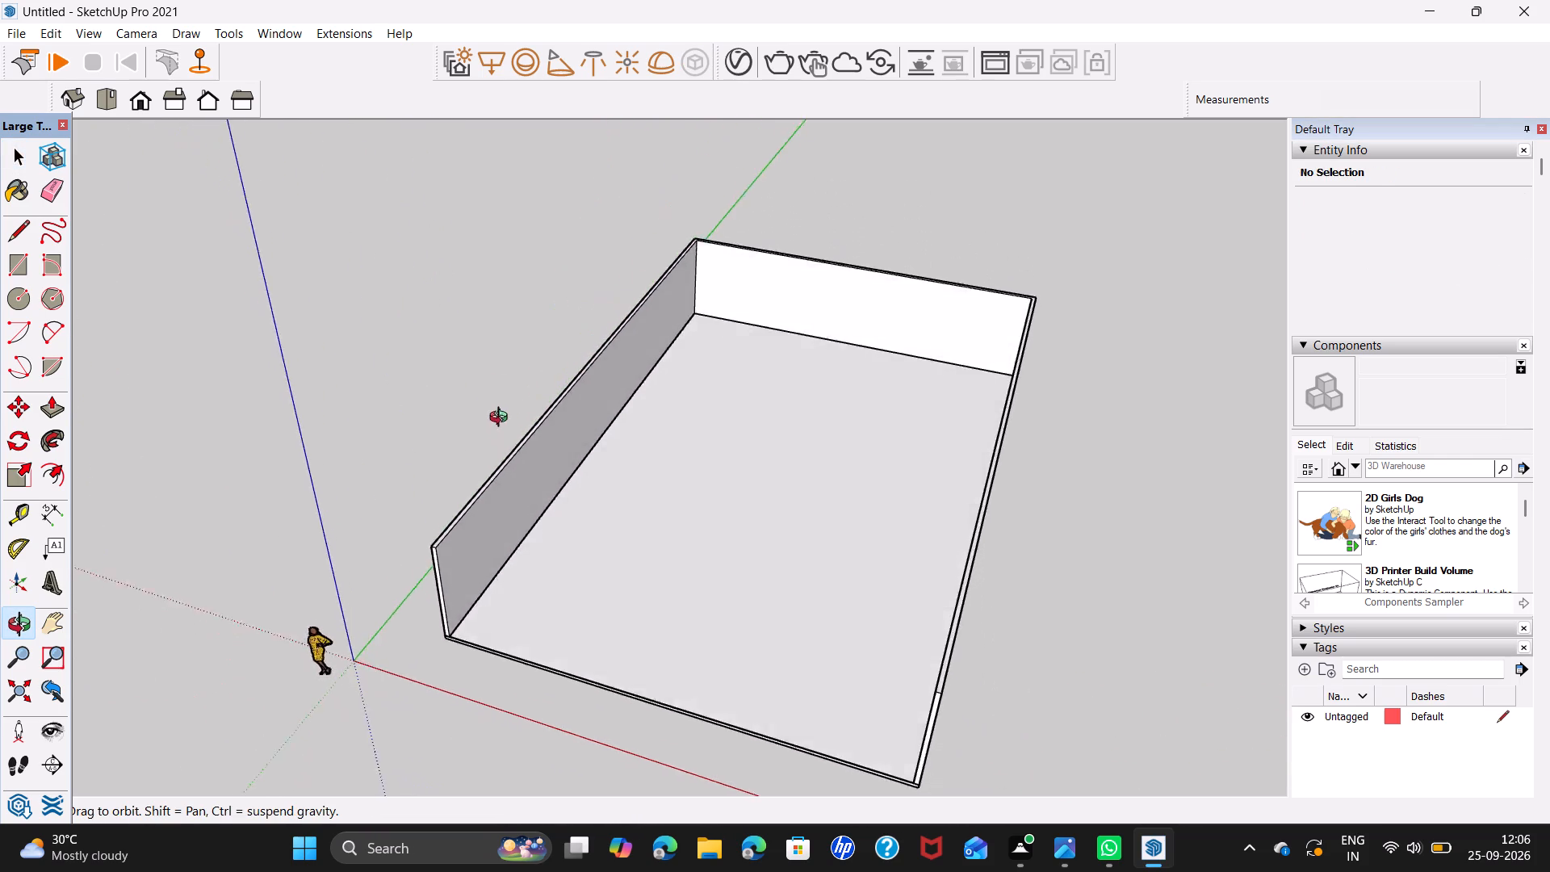
middle_drag(502, 419, 557, 233)
scroll(538, 491, up, 8)
middle_drag(647, 556, 770, 607)
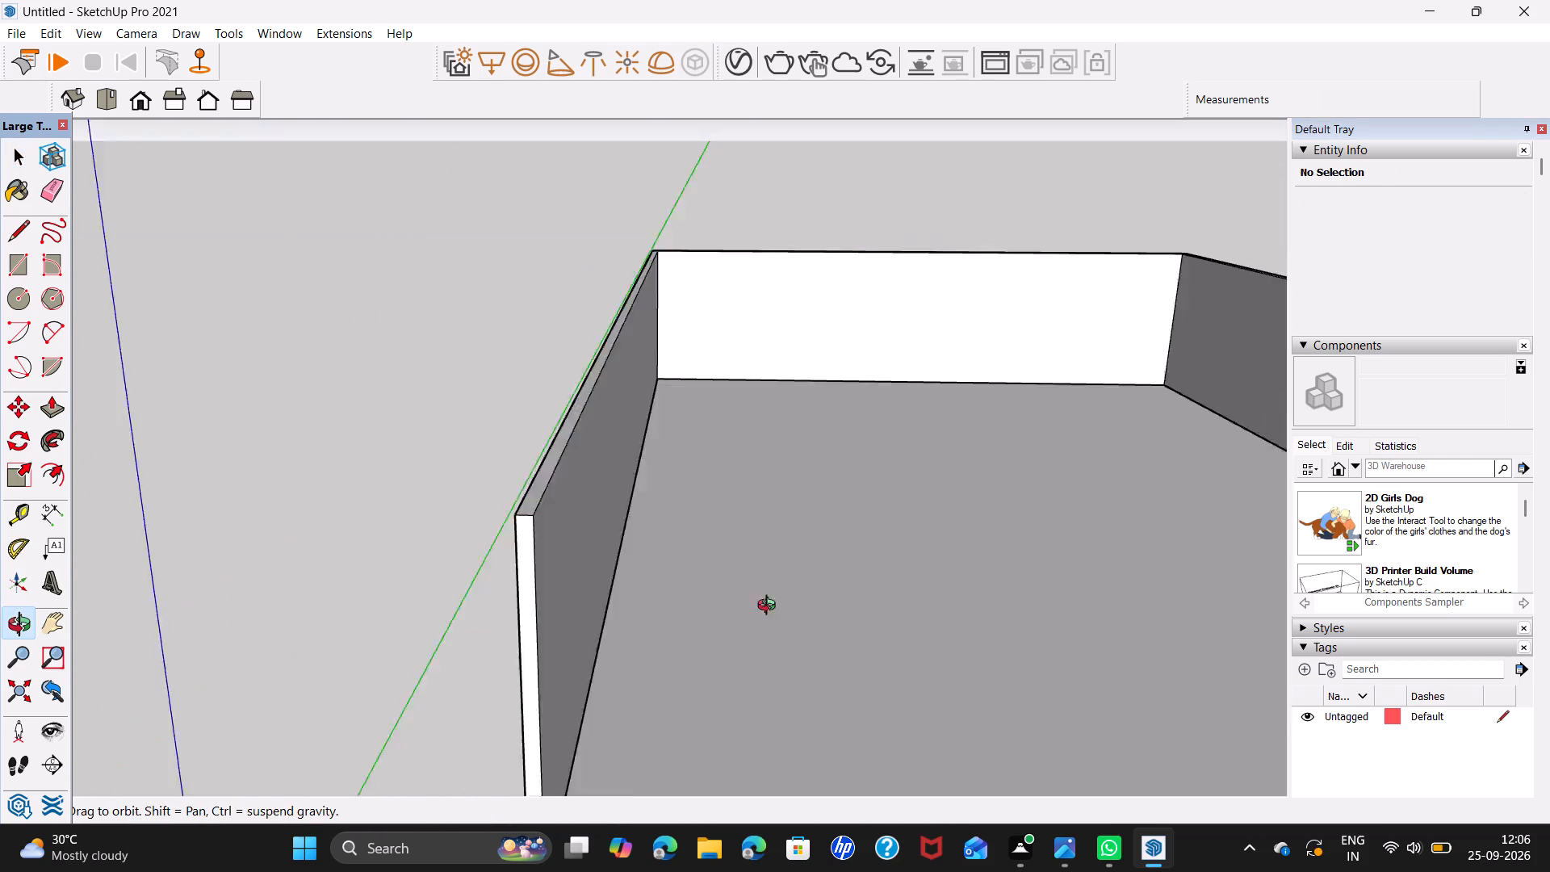
middle_drag(770, 607, 746, 556)
middle_drag(862, 558, 478, 554)
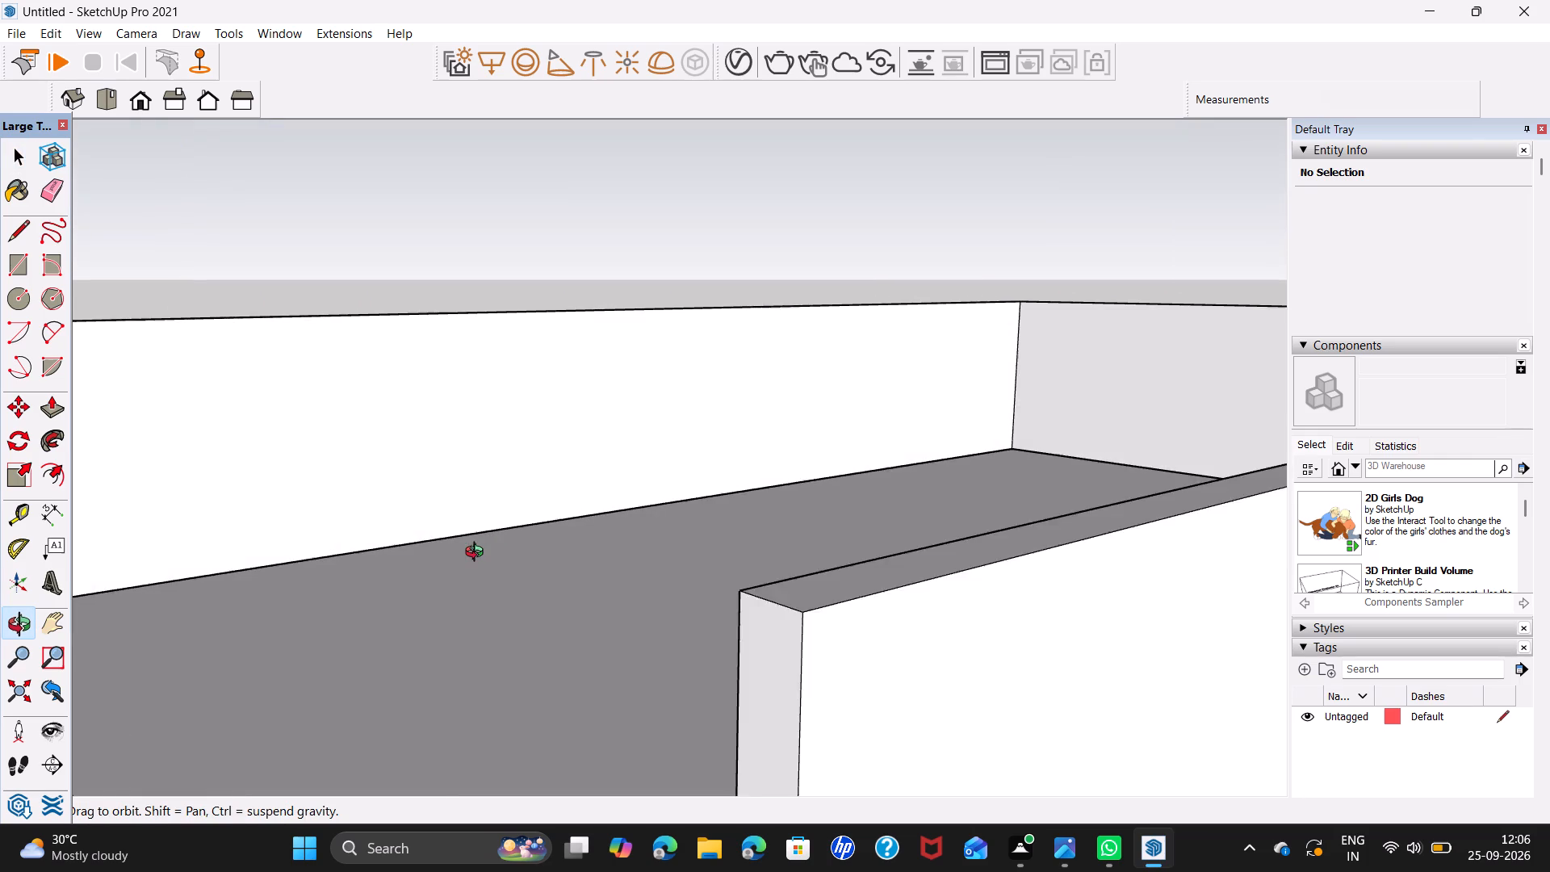
middle_drag(478, 554, 766, 575)
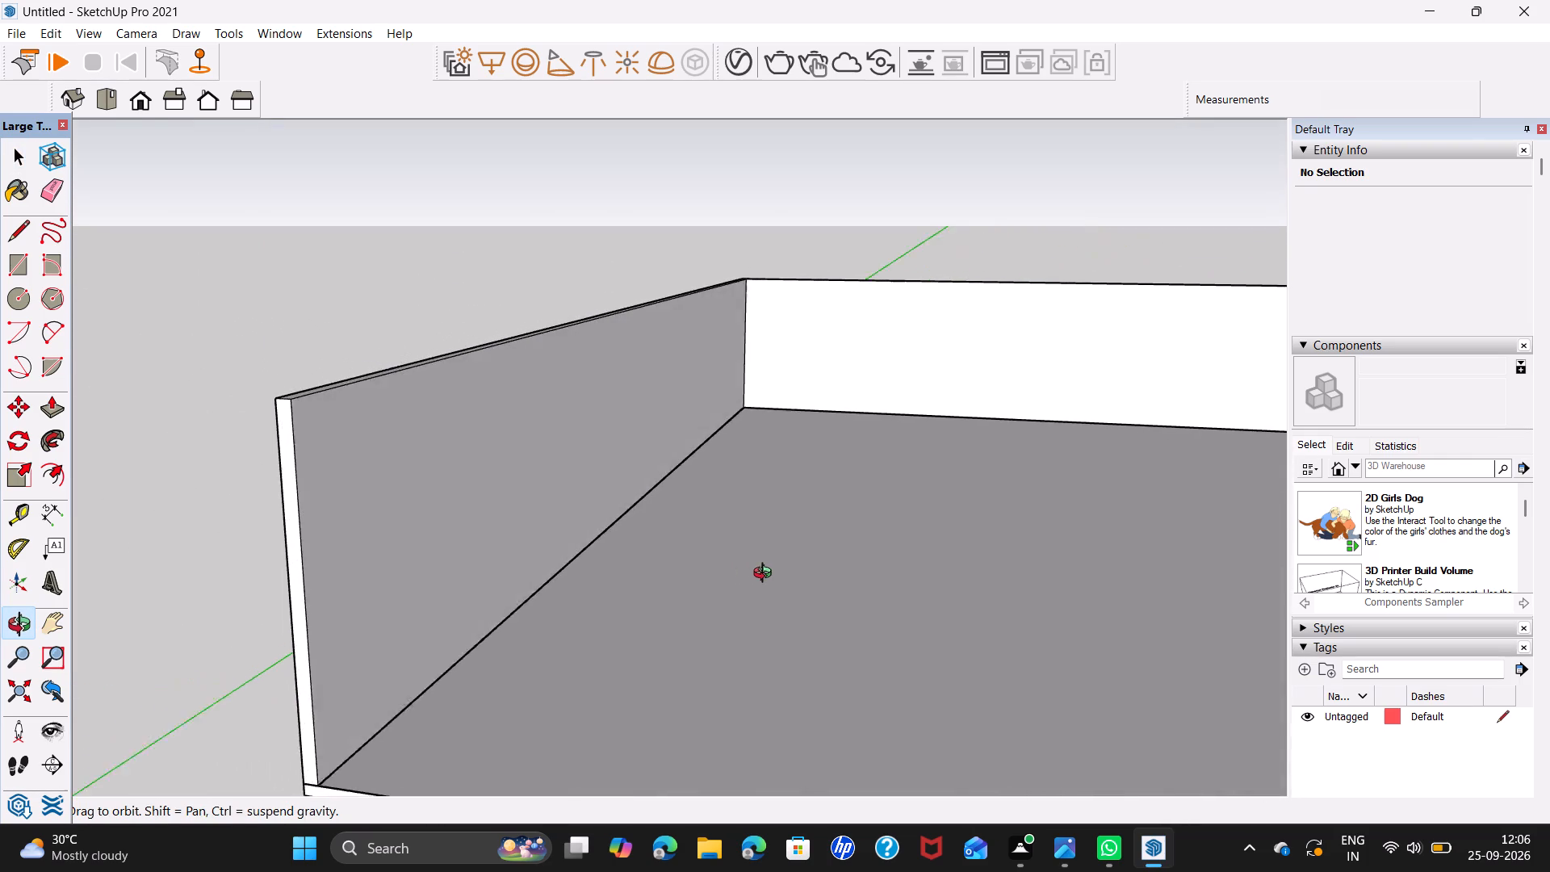
middle_drag(766, 575, 773, 578)
scroll(783, 515, down, 6)
middle_drag(789, 461, 755, 692)
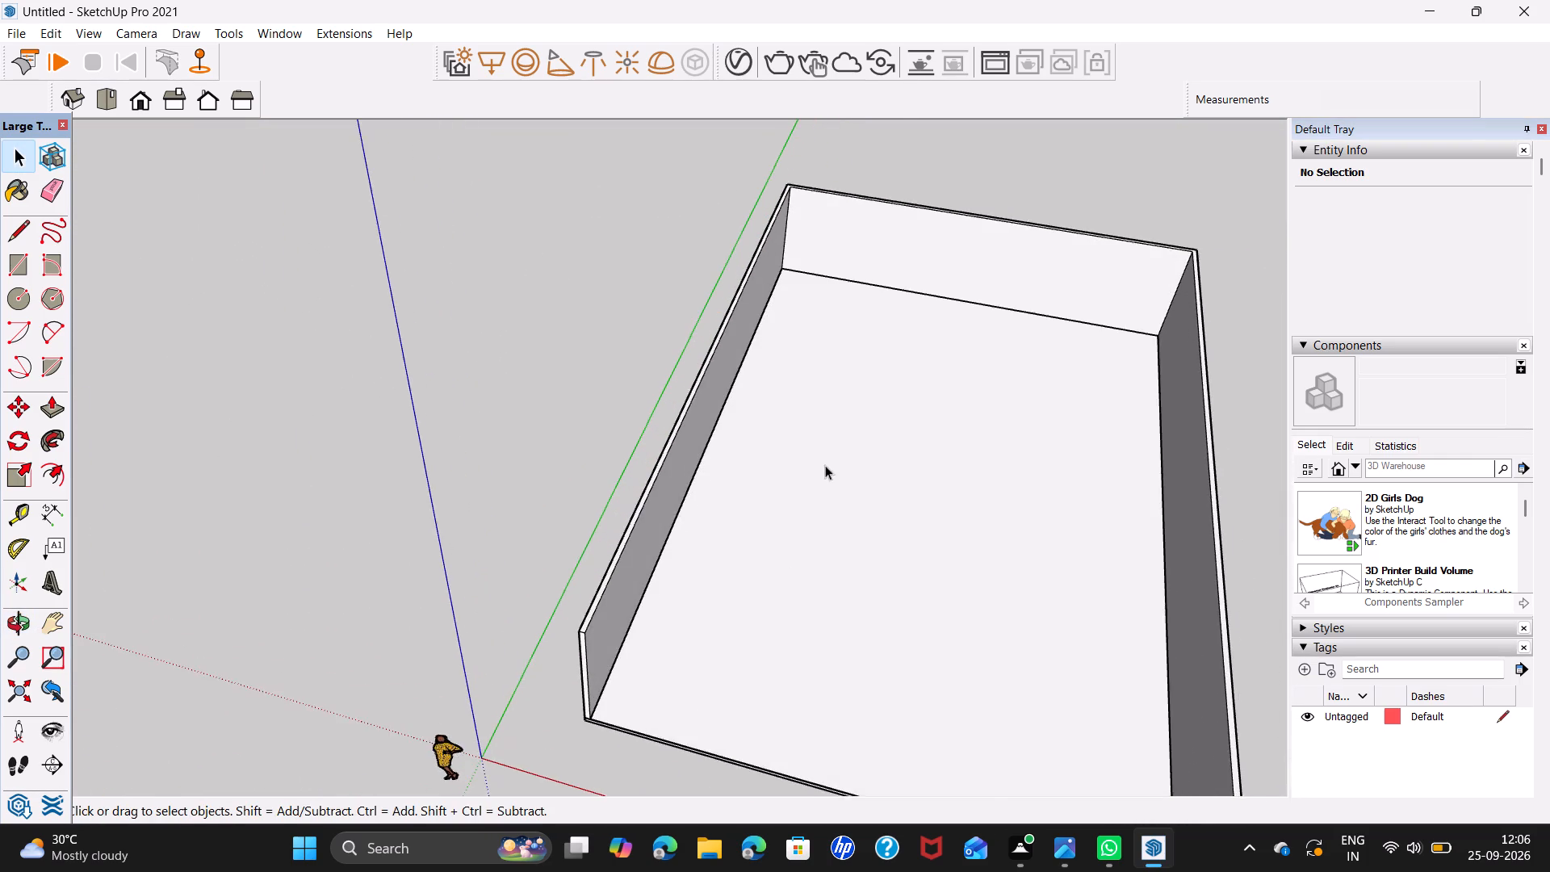
Draw a rectangle across the wall tops, from the outer far corner to the diagonally opposite near wall end.
scroll(825, 464, down, 5)
middle_drag(798, 325, 701, 551)
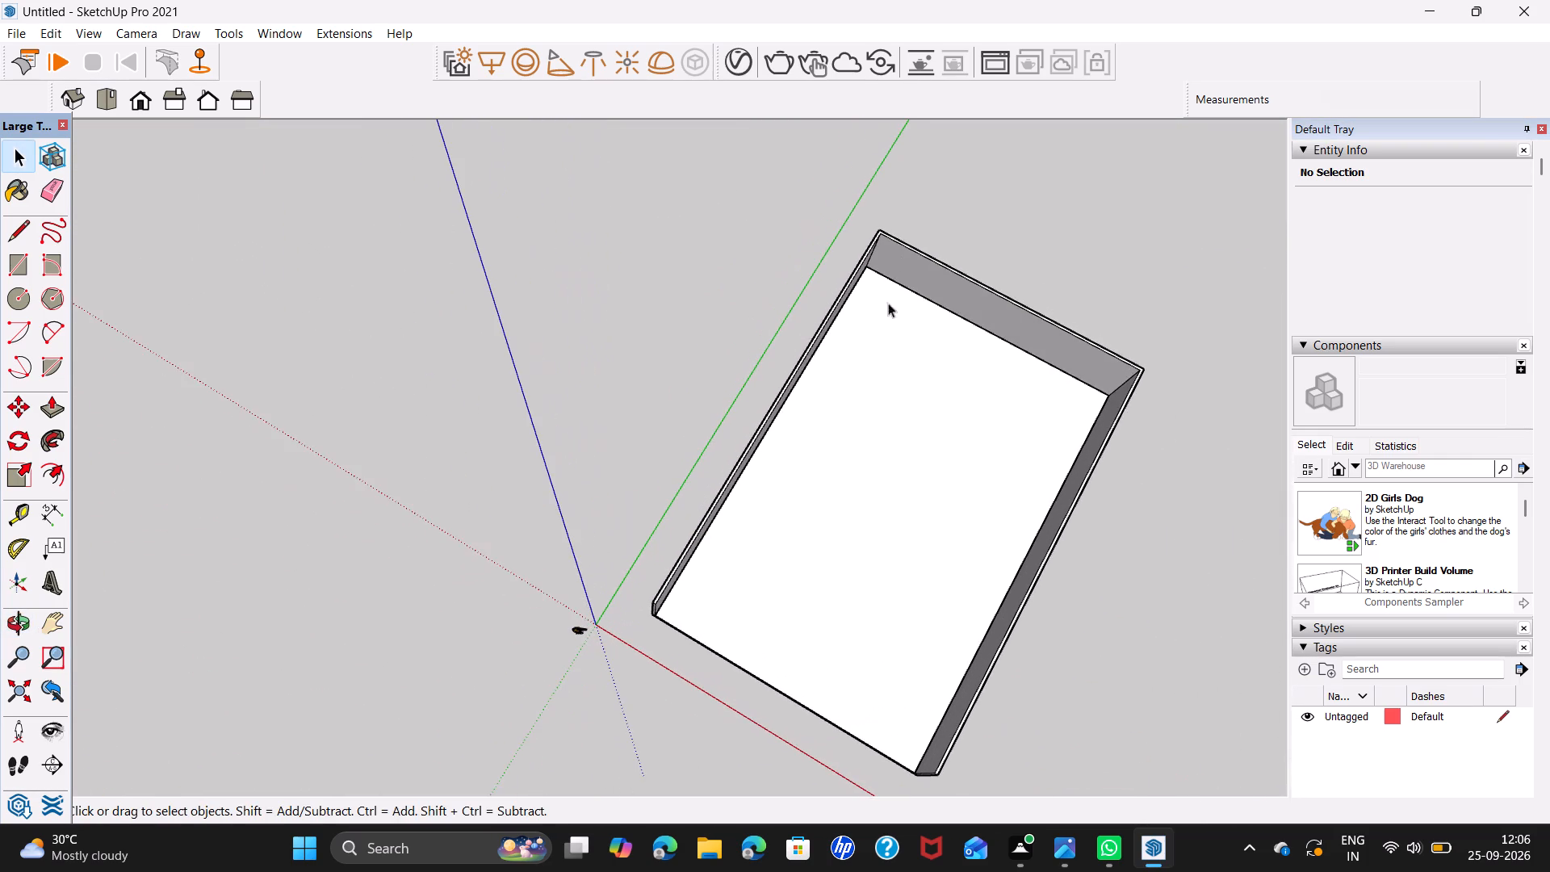
scroll(885, 228, up, 13)
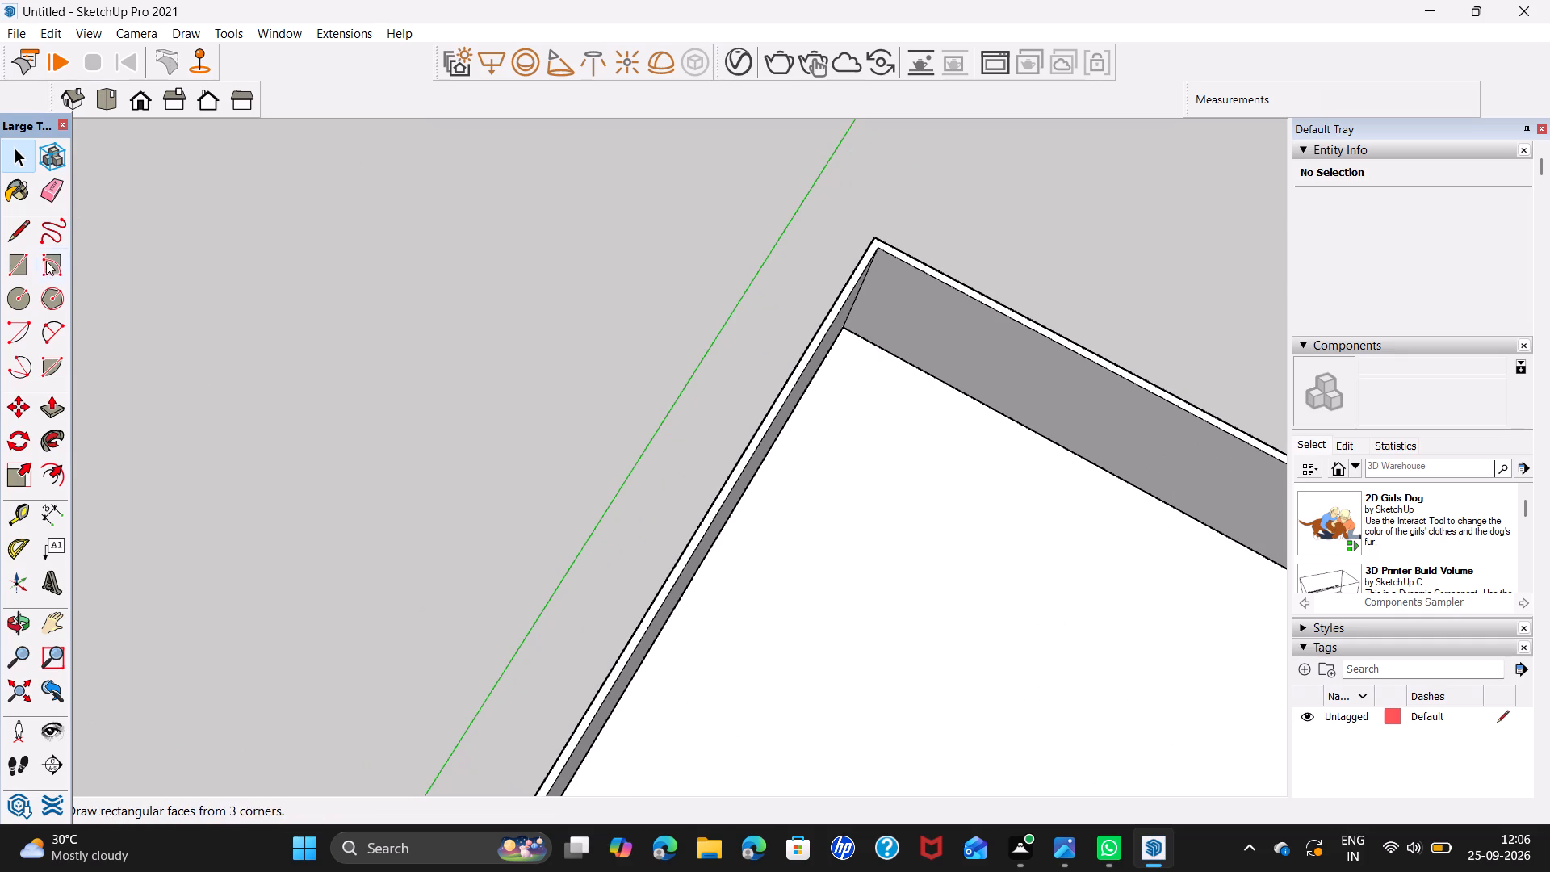
click(8, 267)
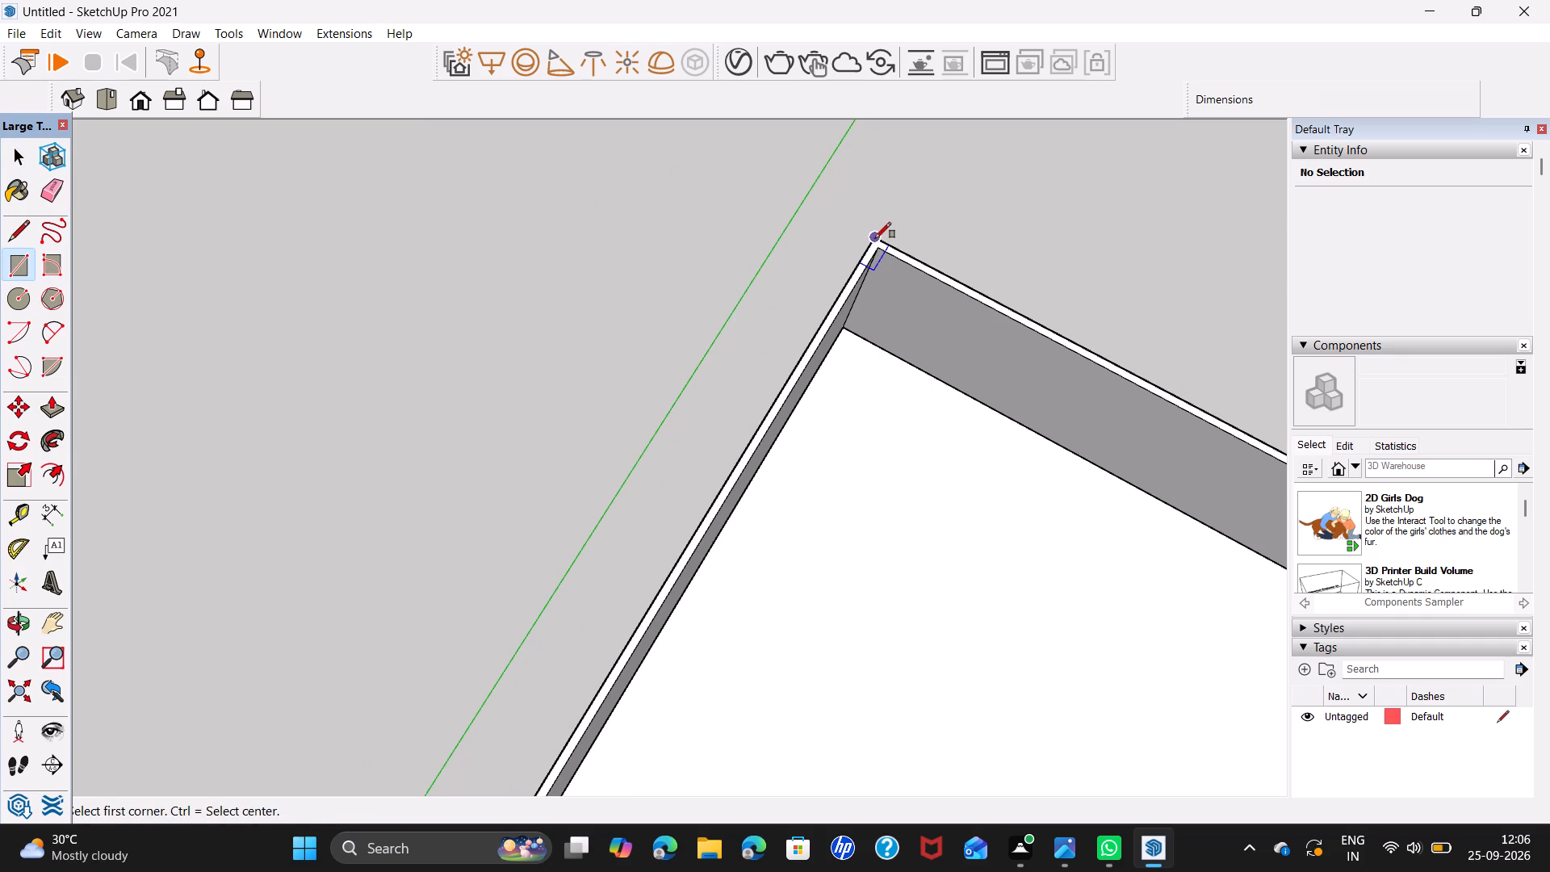
click(875, 238)
scroll(903, 529, down, 14)
shift+middle_drag(932, 537, 598, 371)
middle_drag(529, 738, 616, 573)
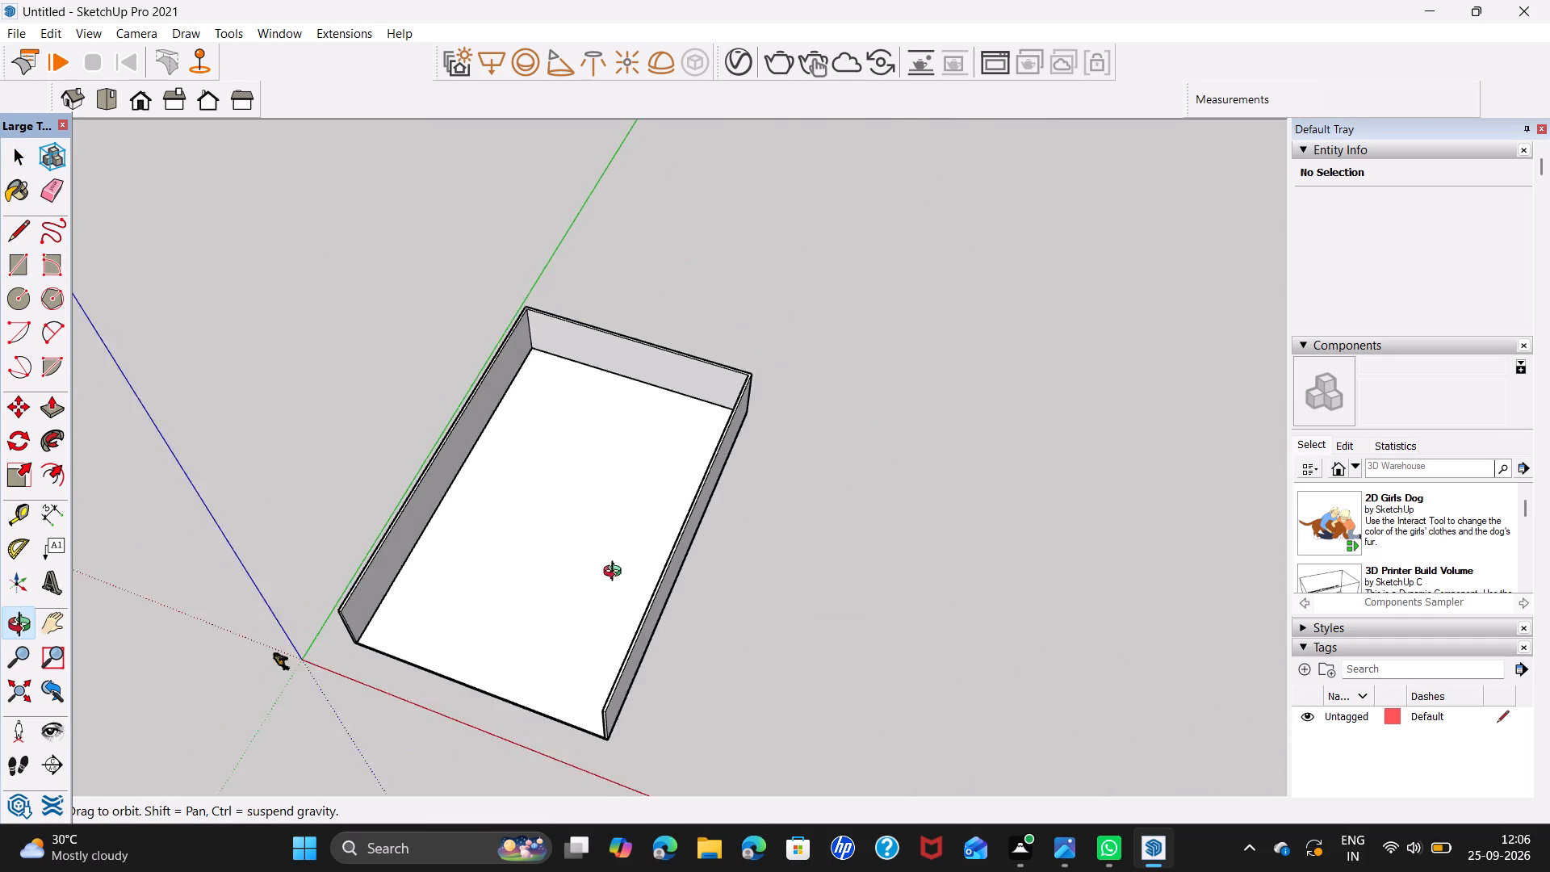
middle_drag(616, 573, 643, 466)
scroll(634, 635, up, 15)
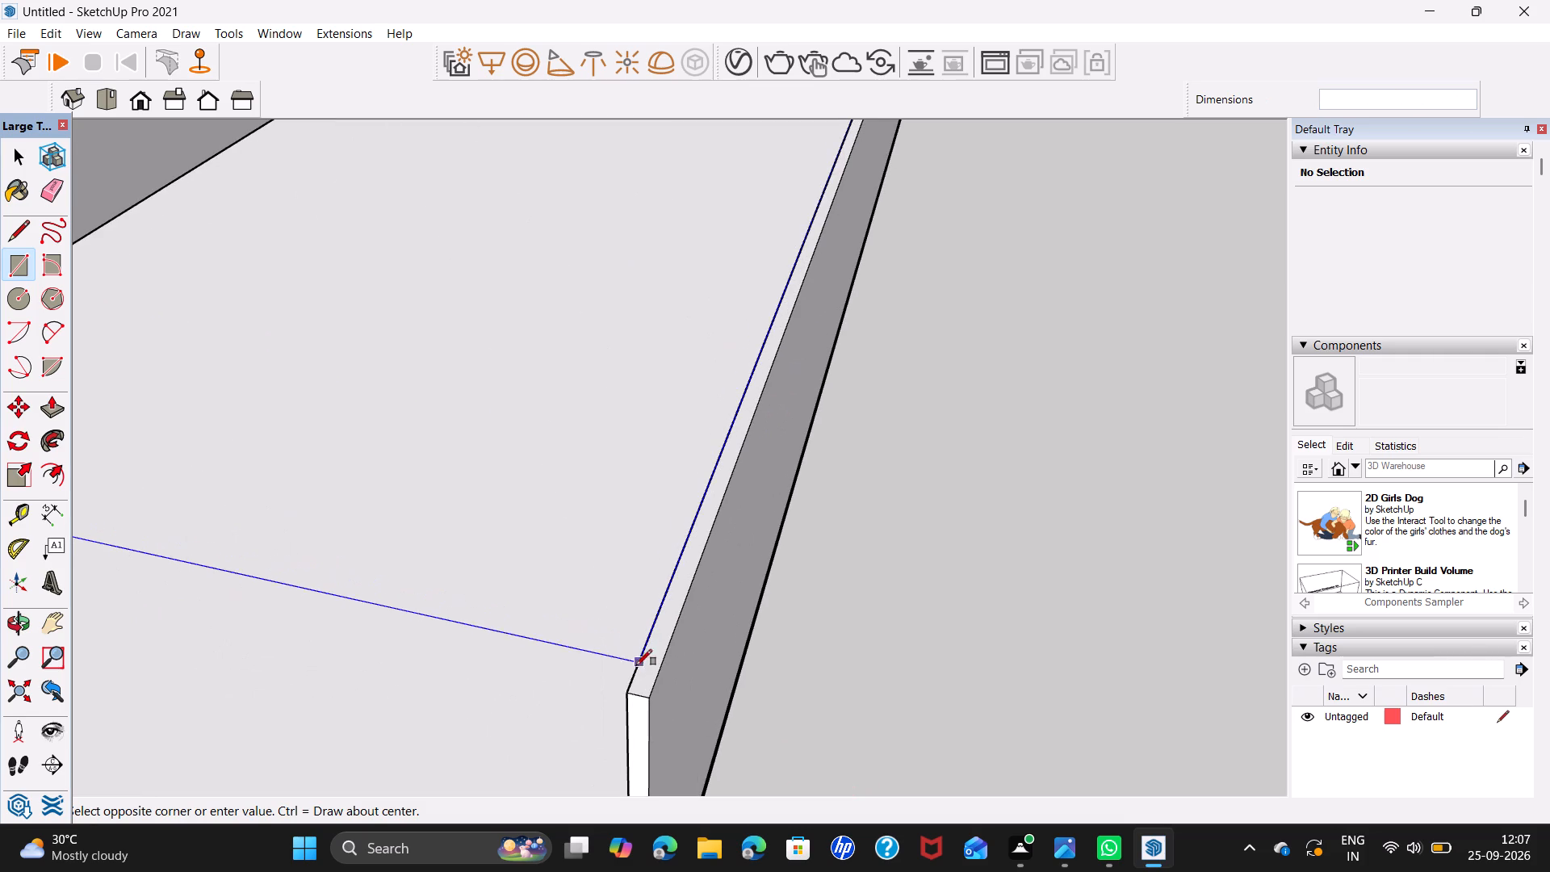
click(652, 702)
key(space)
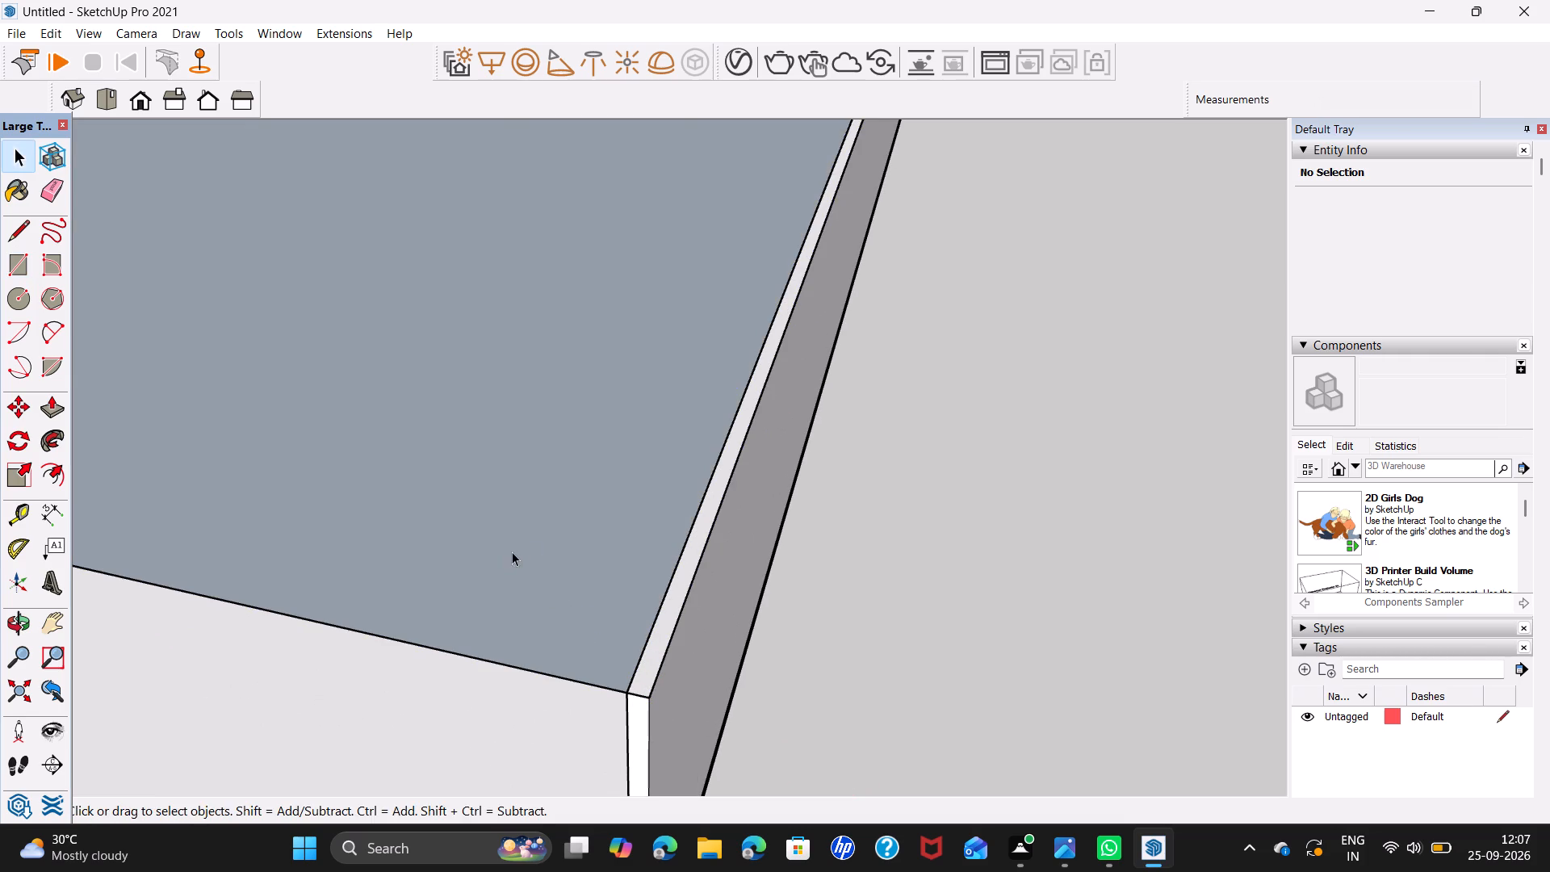
Reverse the face of the rectangle covering the wall tops.
right_click(517, 547)
click(606, 400)
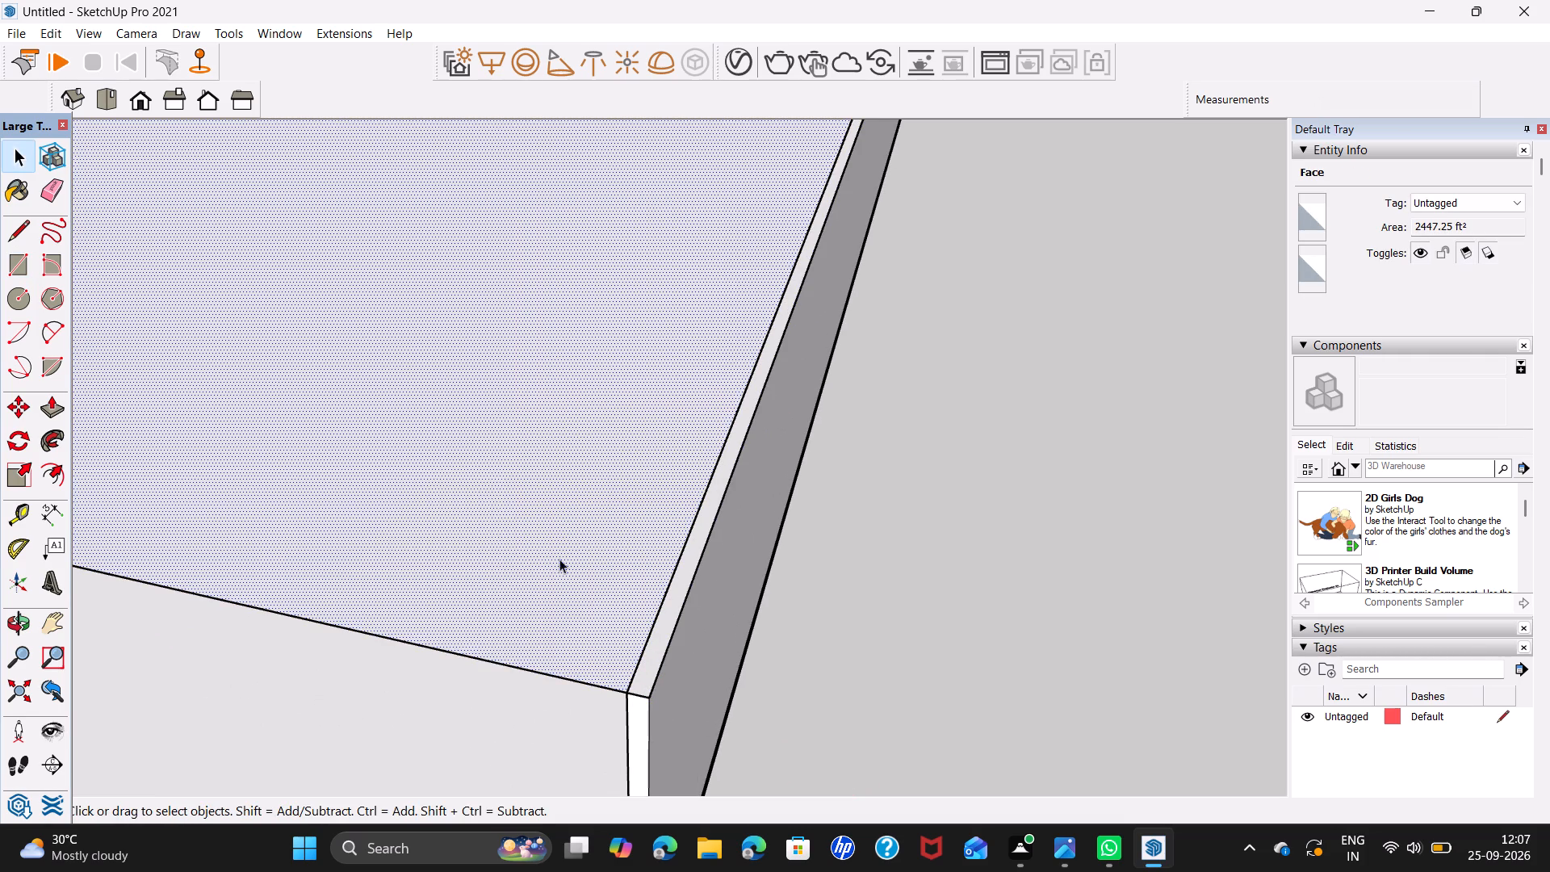
Push/Pull the rectangle on the wall tops up 4" to form the ceiling slab.
key(p)
click(573, 610)
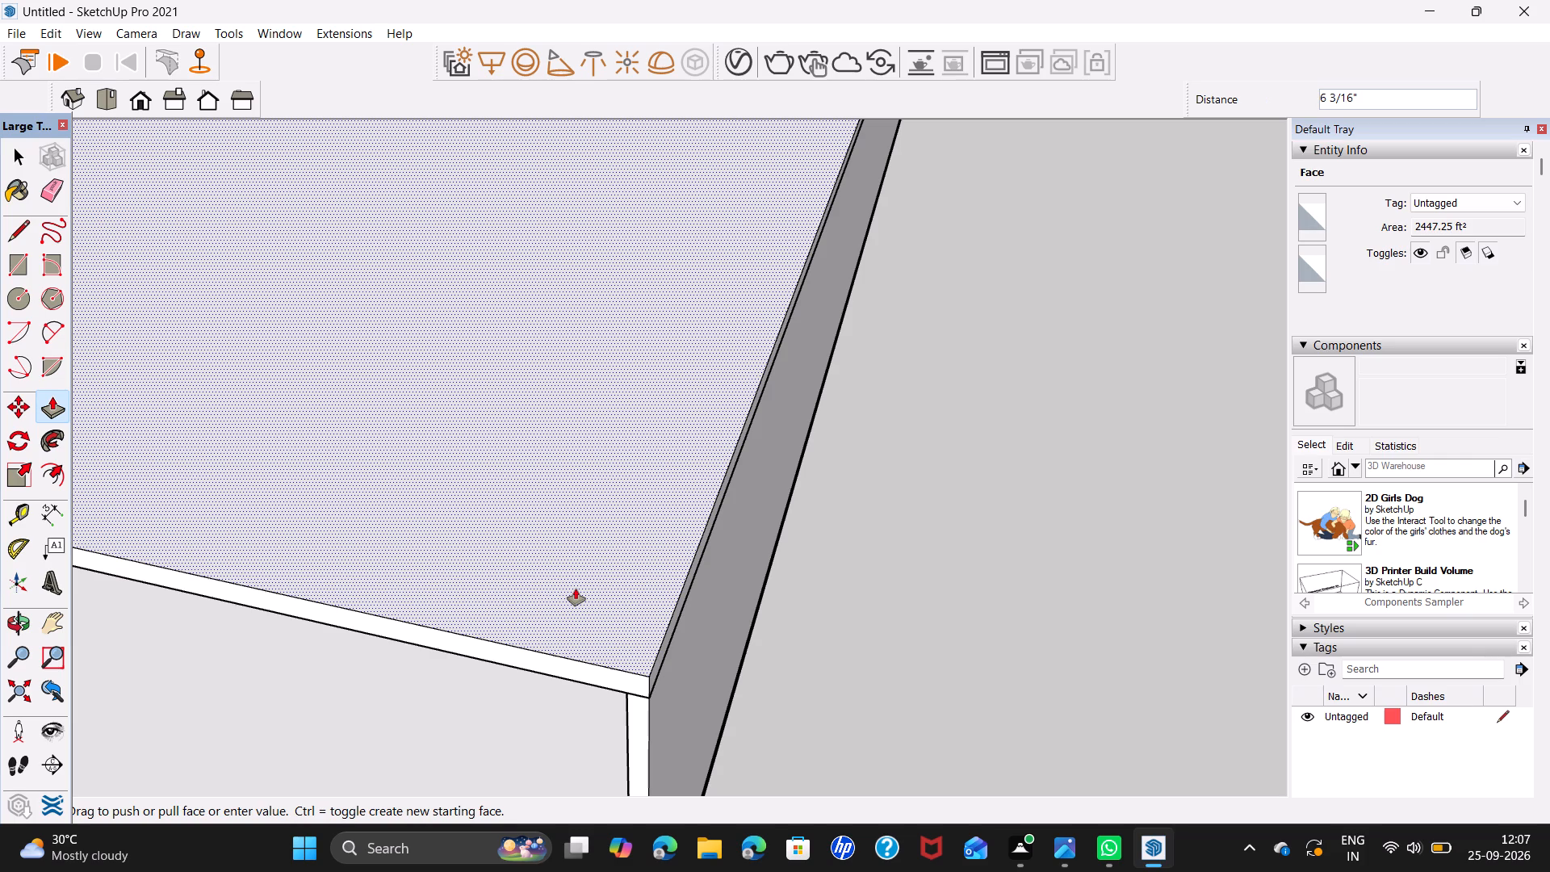
key(4)
key(Return)
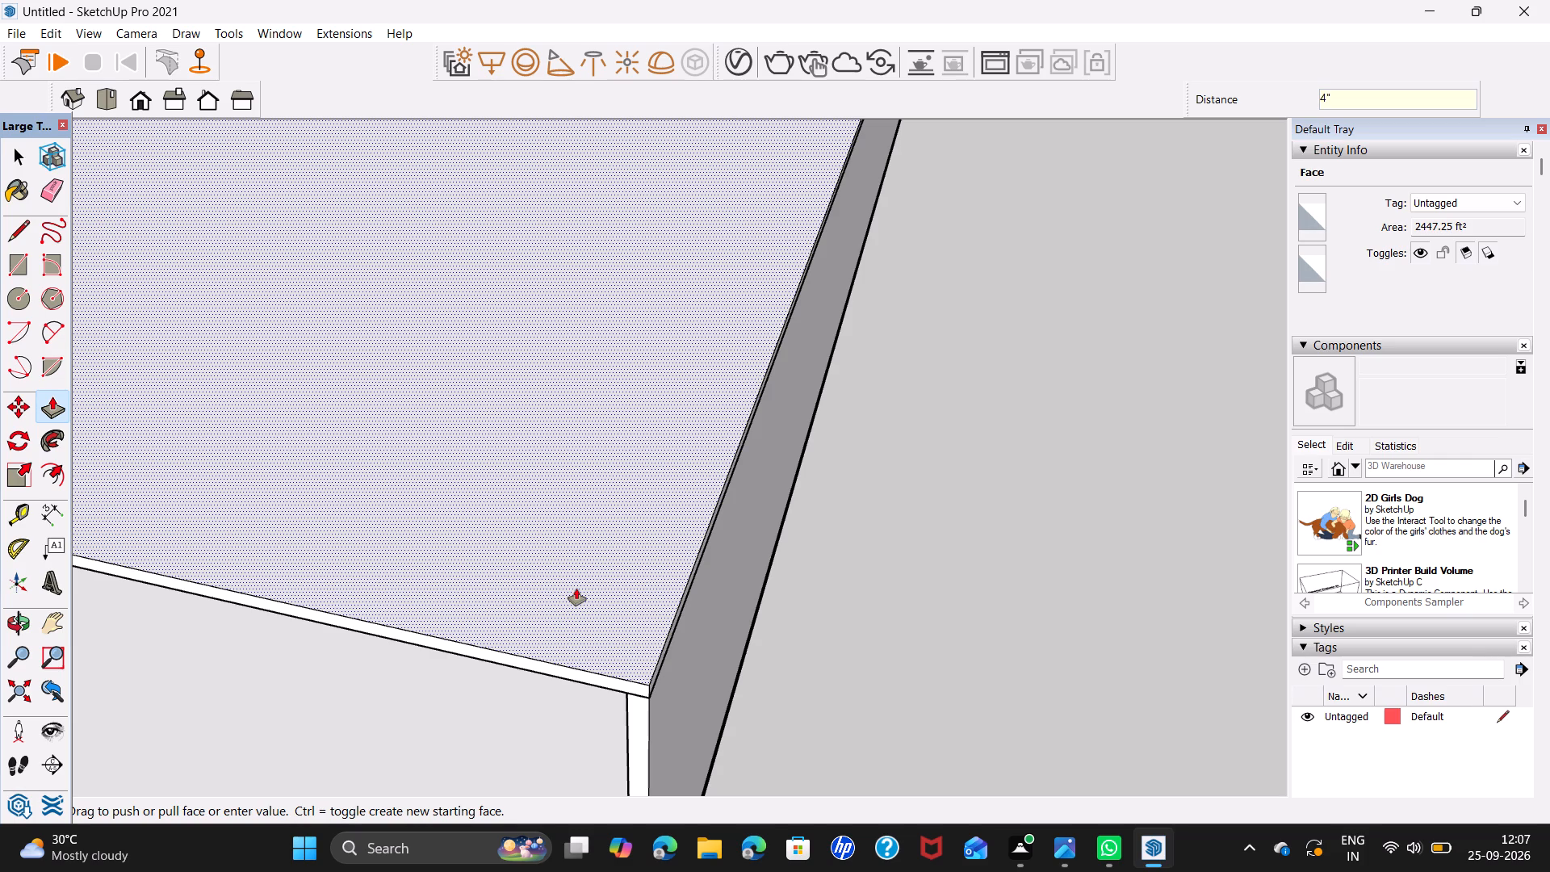
key(space)
Select all of the ceiling slab's geometry and make it a group.
scroll(582, 621, down, 6)
middle_drag(546, 693, 697, 551)
triple_click(655, 408)
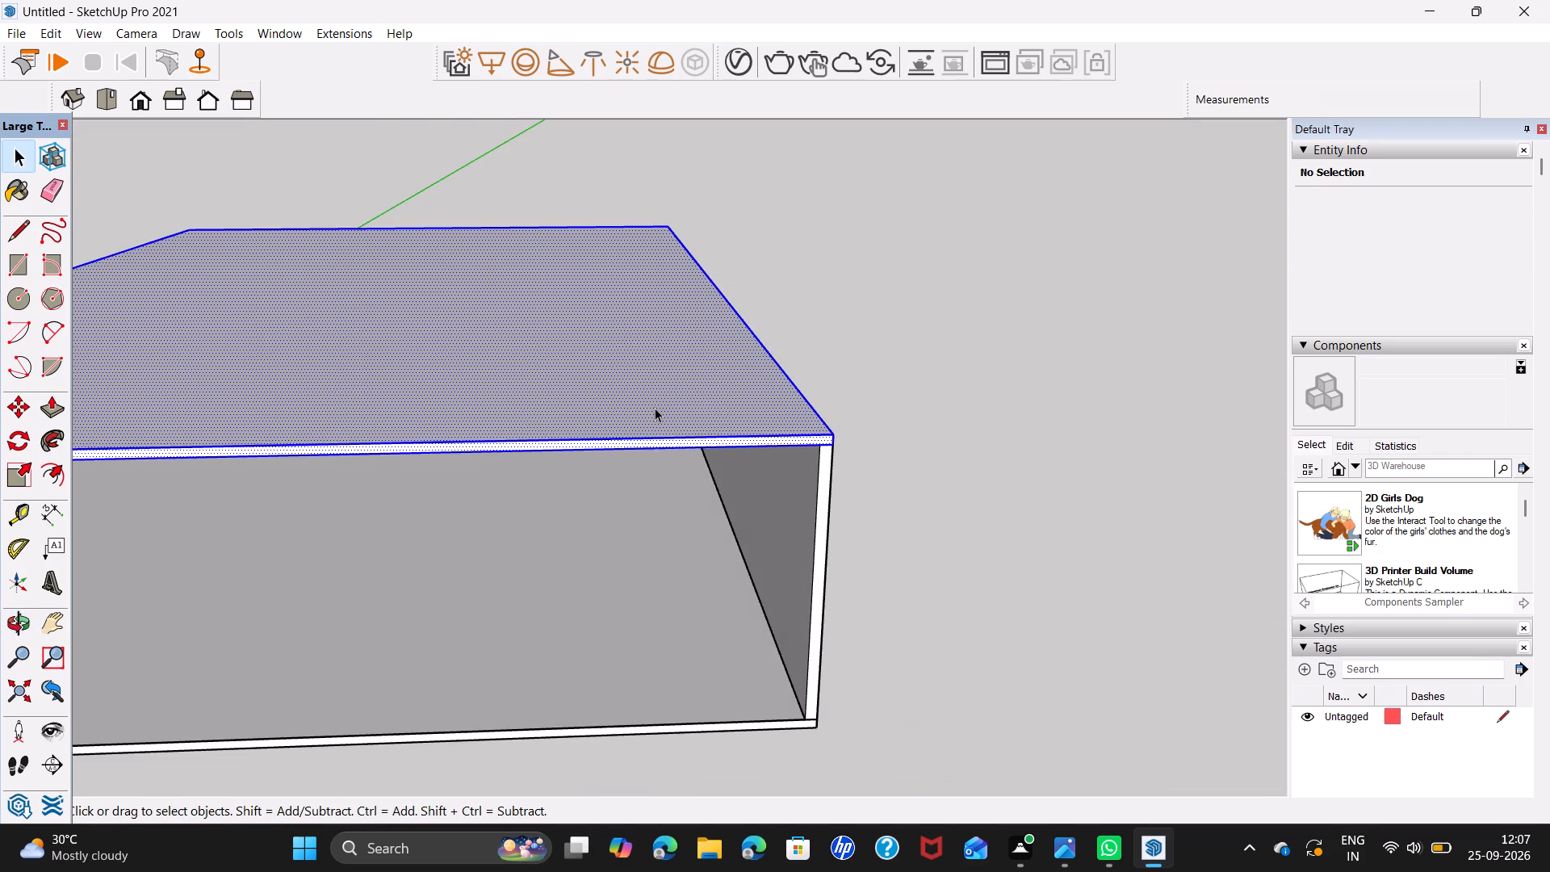
right_click(655, 408)
click(754, 578)
click(966, 501)
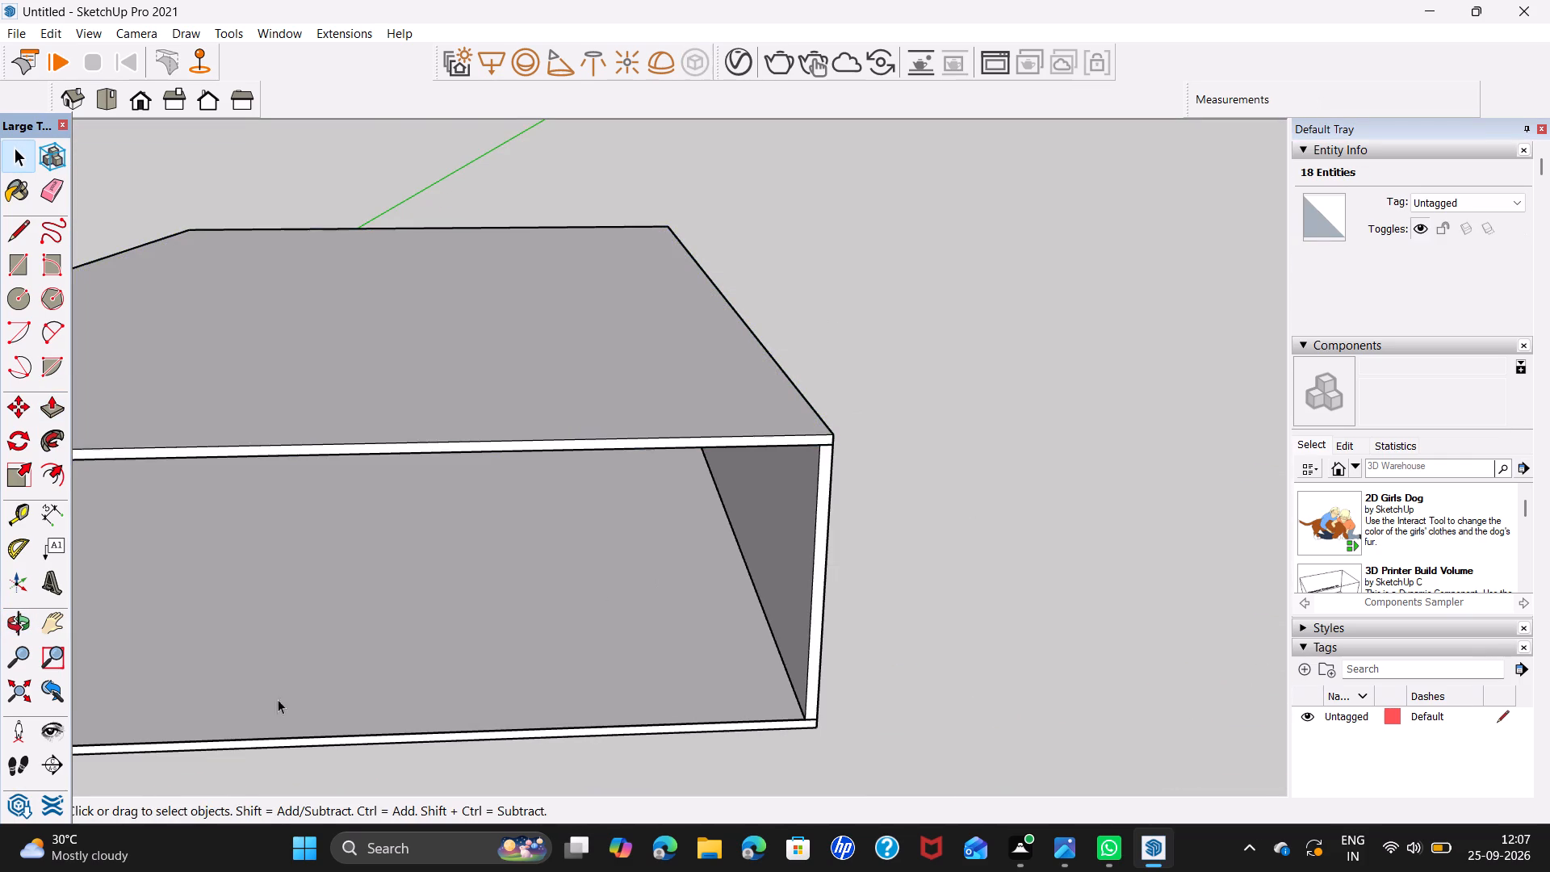
middle_drag(278, 701, 318, 483)
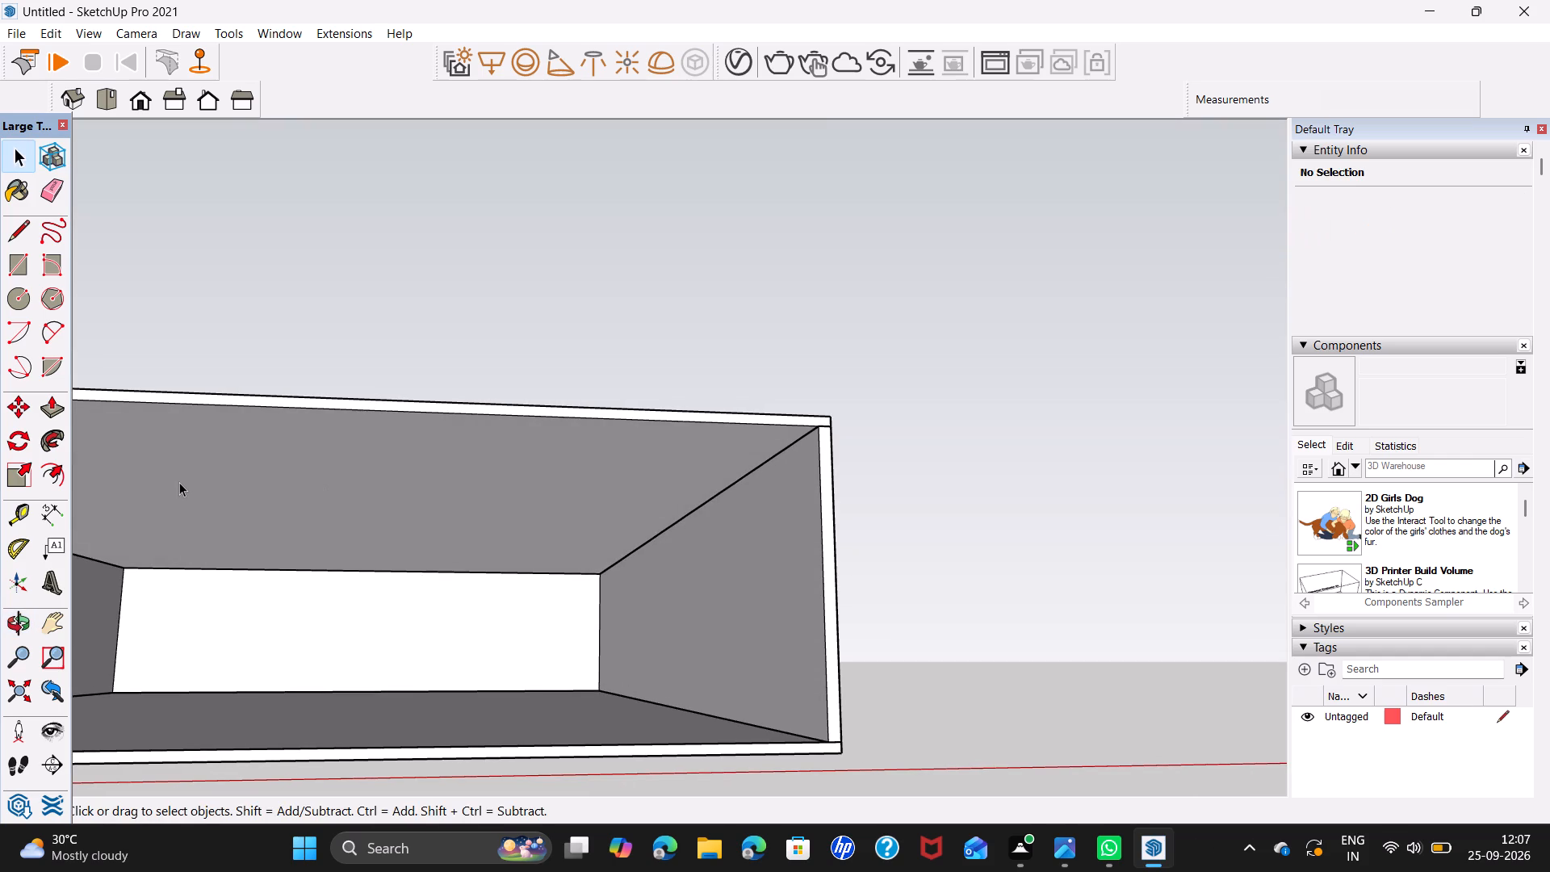
Draw a rectangle over the ceiling's underside, from one inner back corner to the diagonally opposite inner front corner.
shift+middle_drag(179, 482, 551, 459)
shift+scroll(551, 459, down, 6)
middle_drag(610, 463, 596, 497)
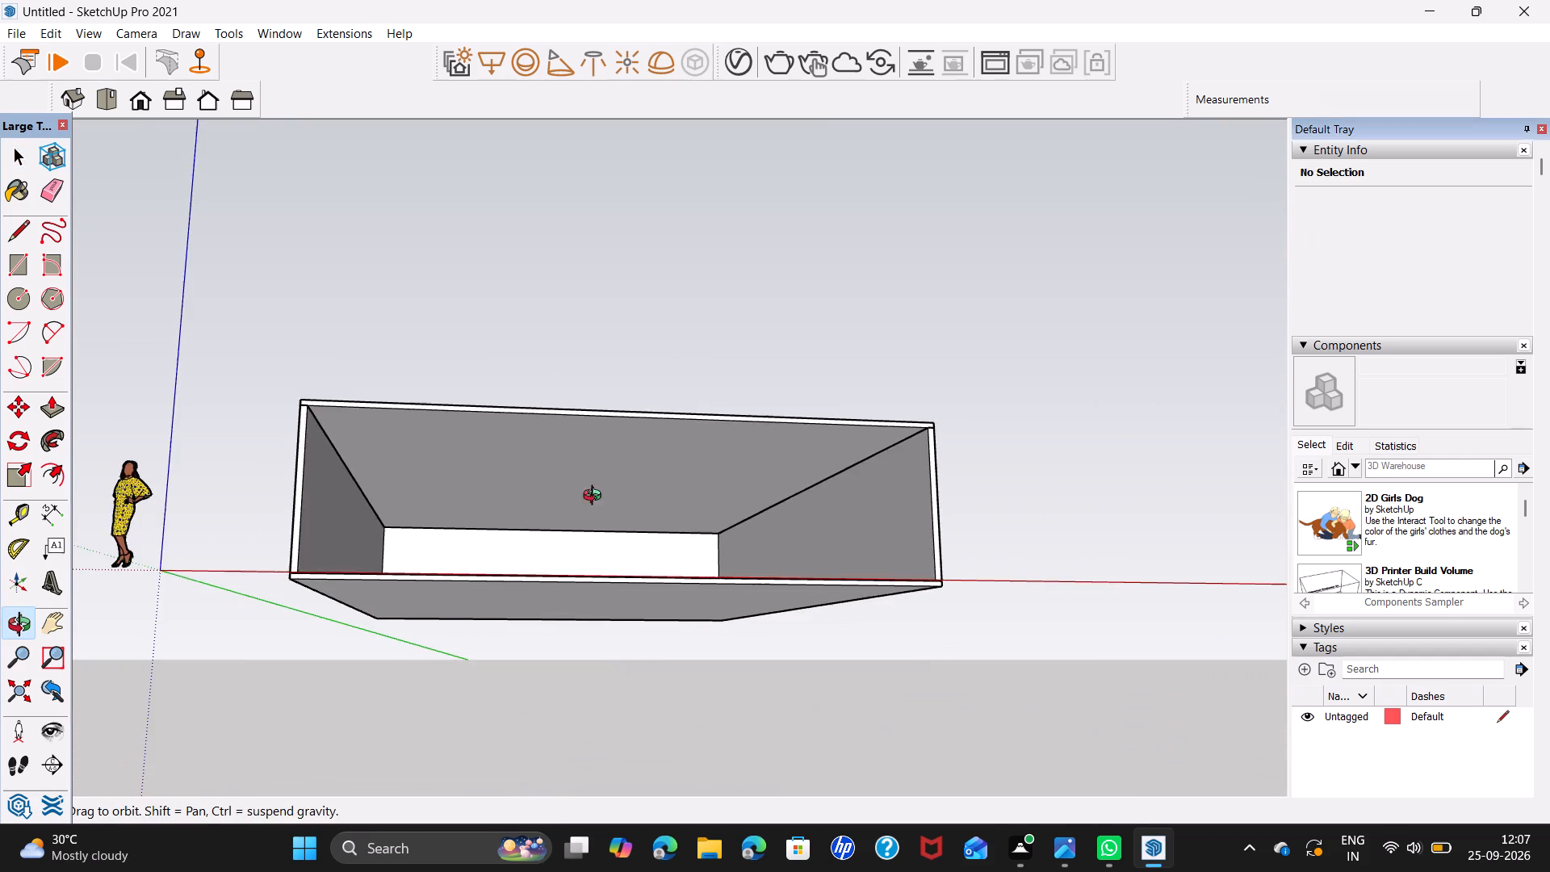
middle_drag(596, 497, 534, 493)
scroll(555, 473, up, 5)
scroll(571, 518, down, 4)
middle_drag(575, 530, 593, 488)
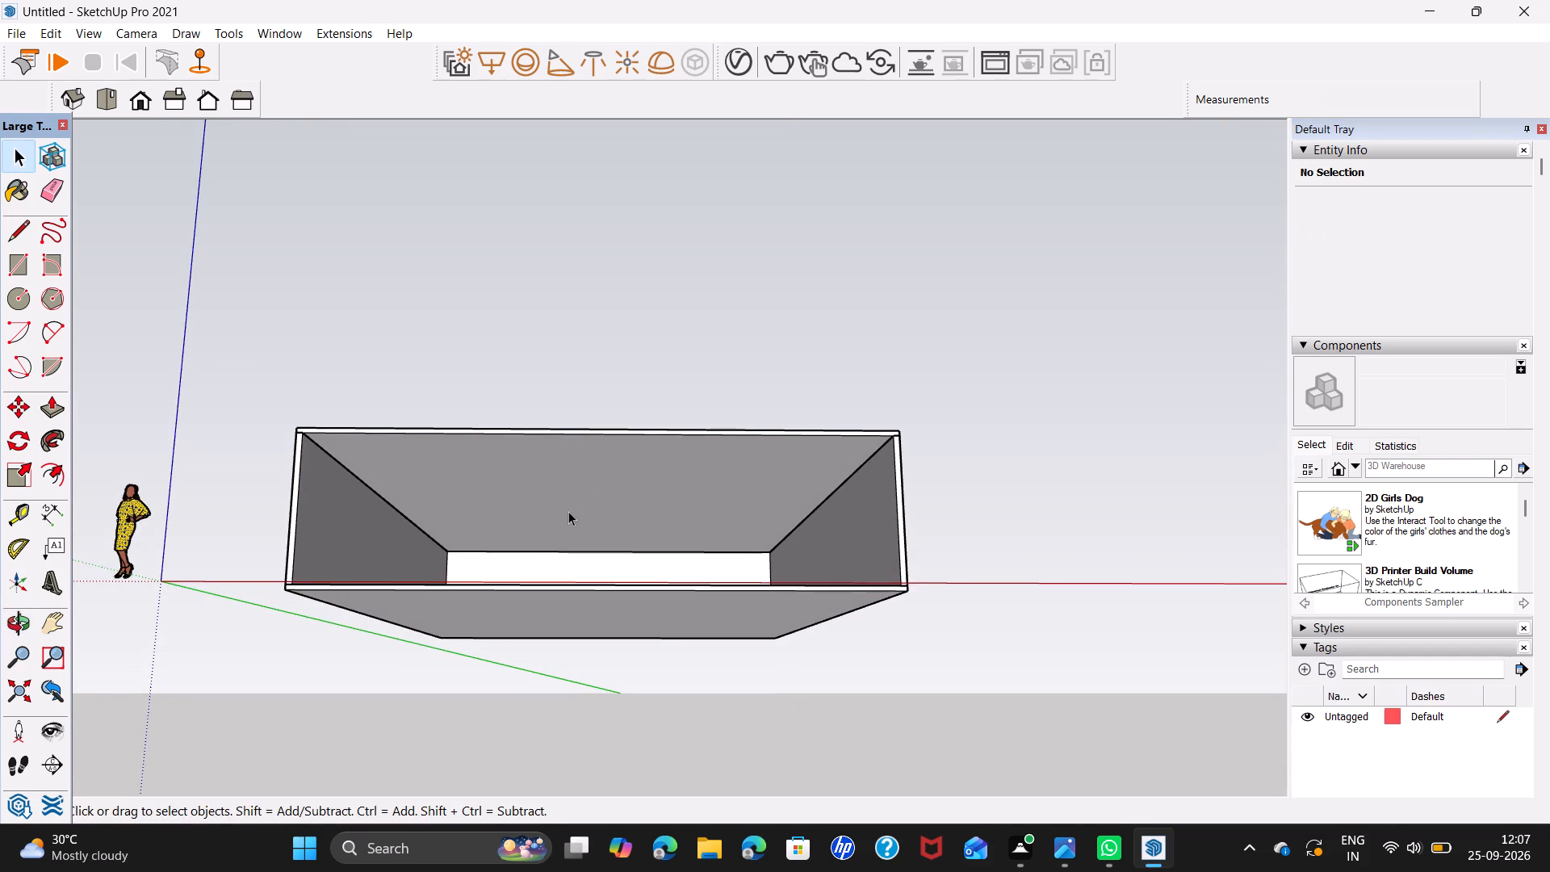
scroll(568, 513, up, 3)
middle_drag(582, 541, 584, 568)
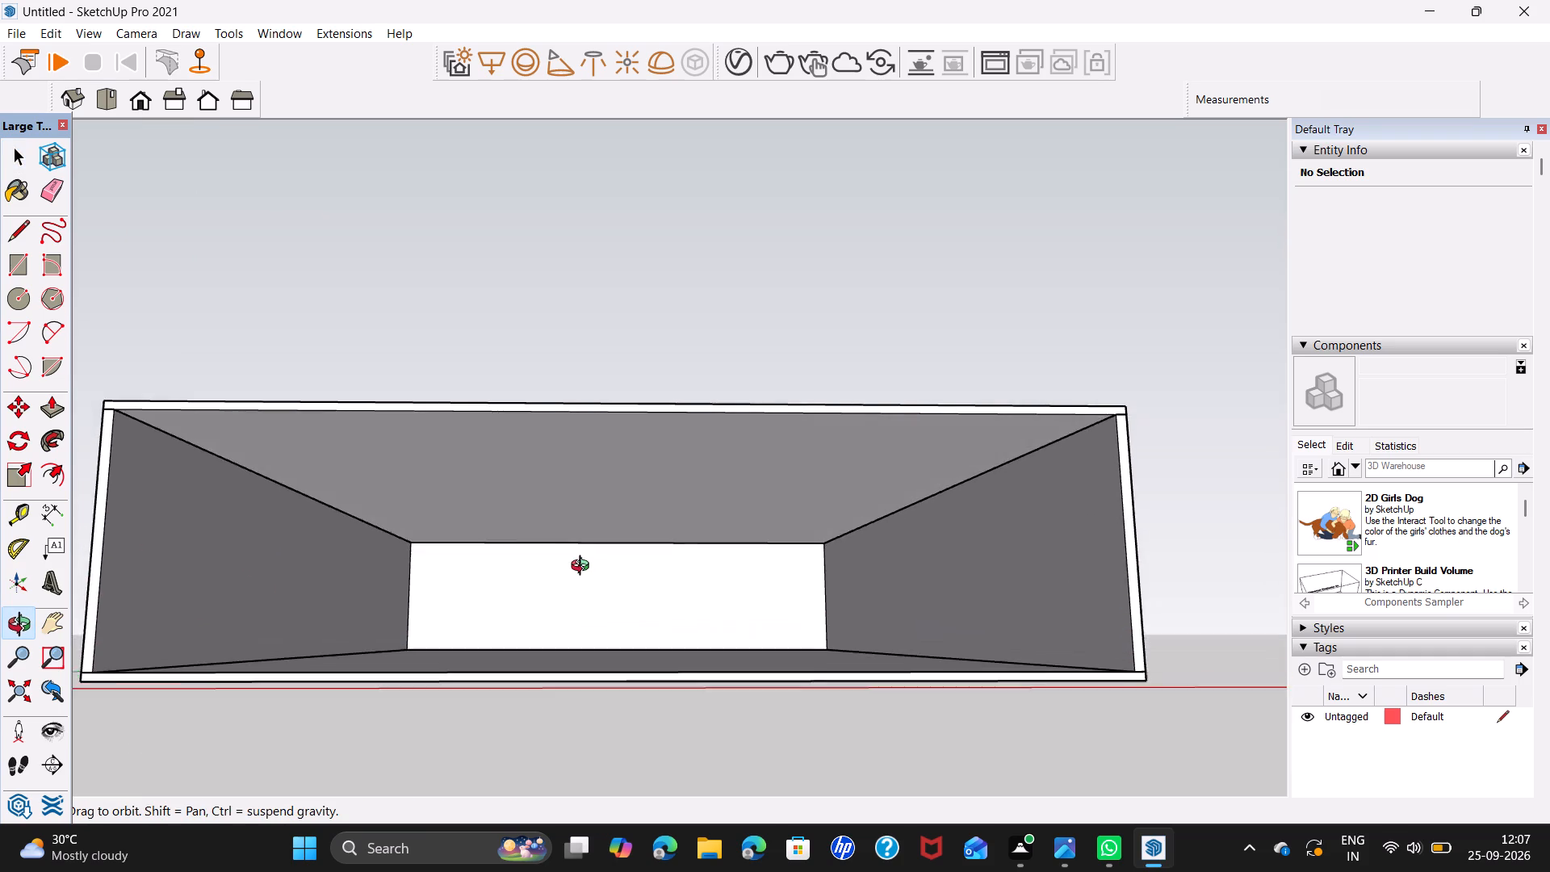
middle_drag(584, 568, 584, 594)
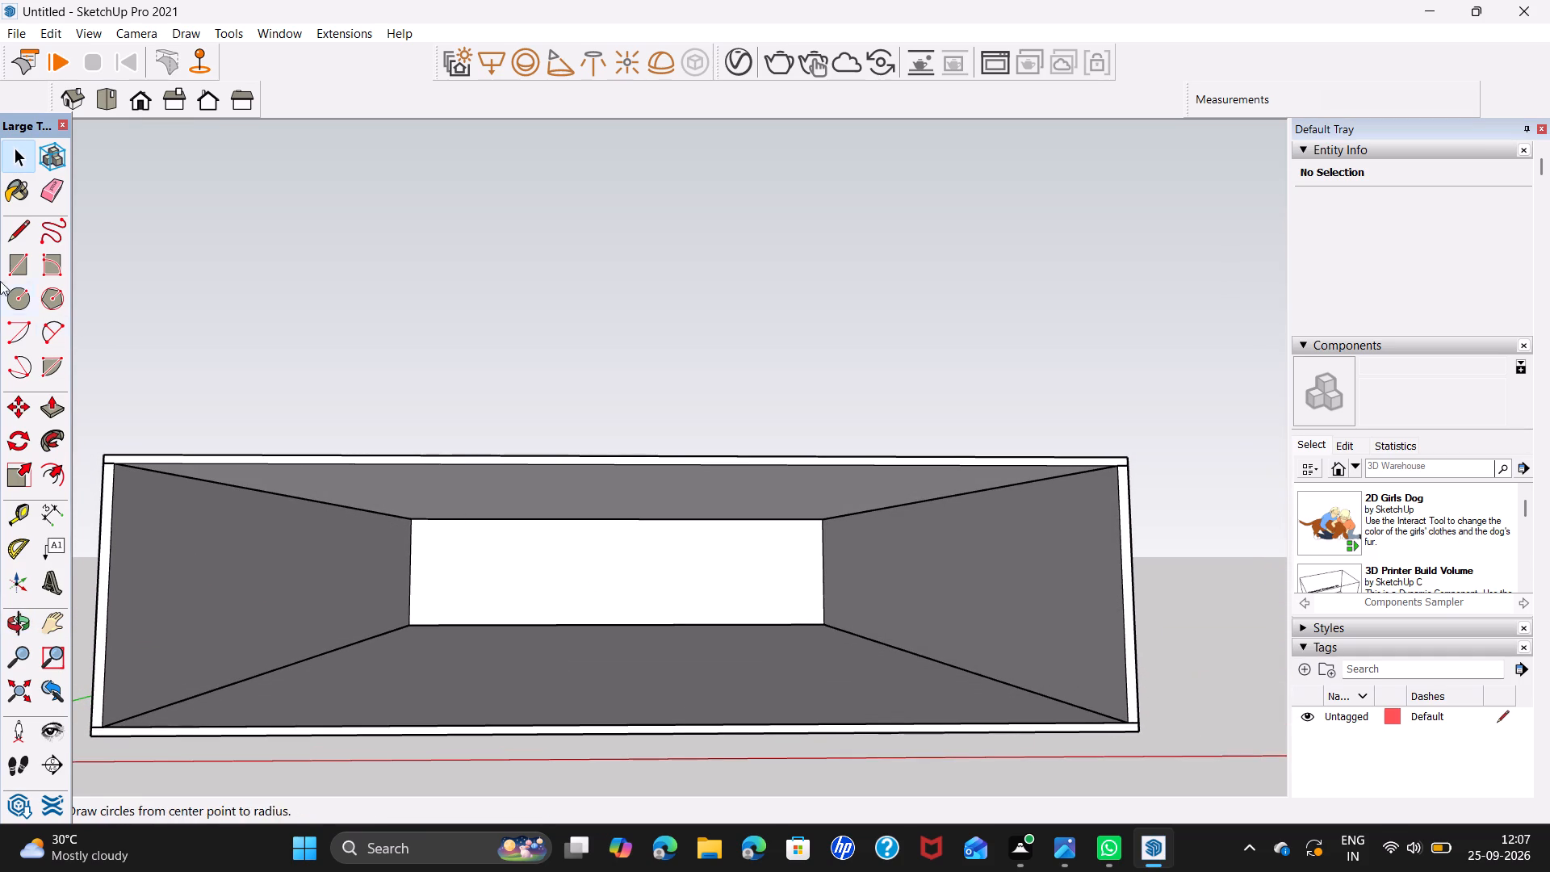
click(28, 270)
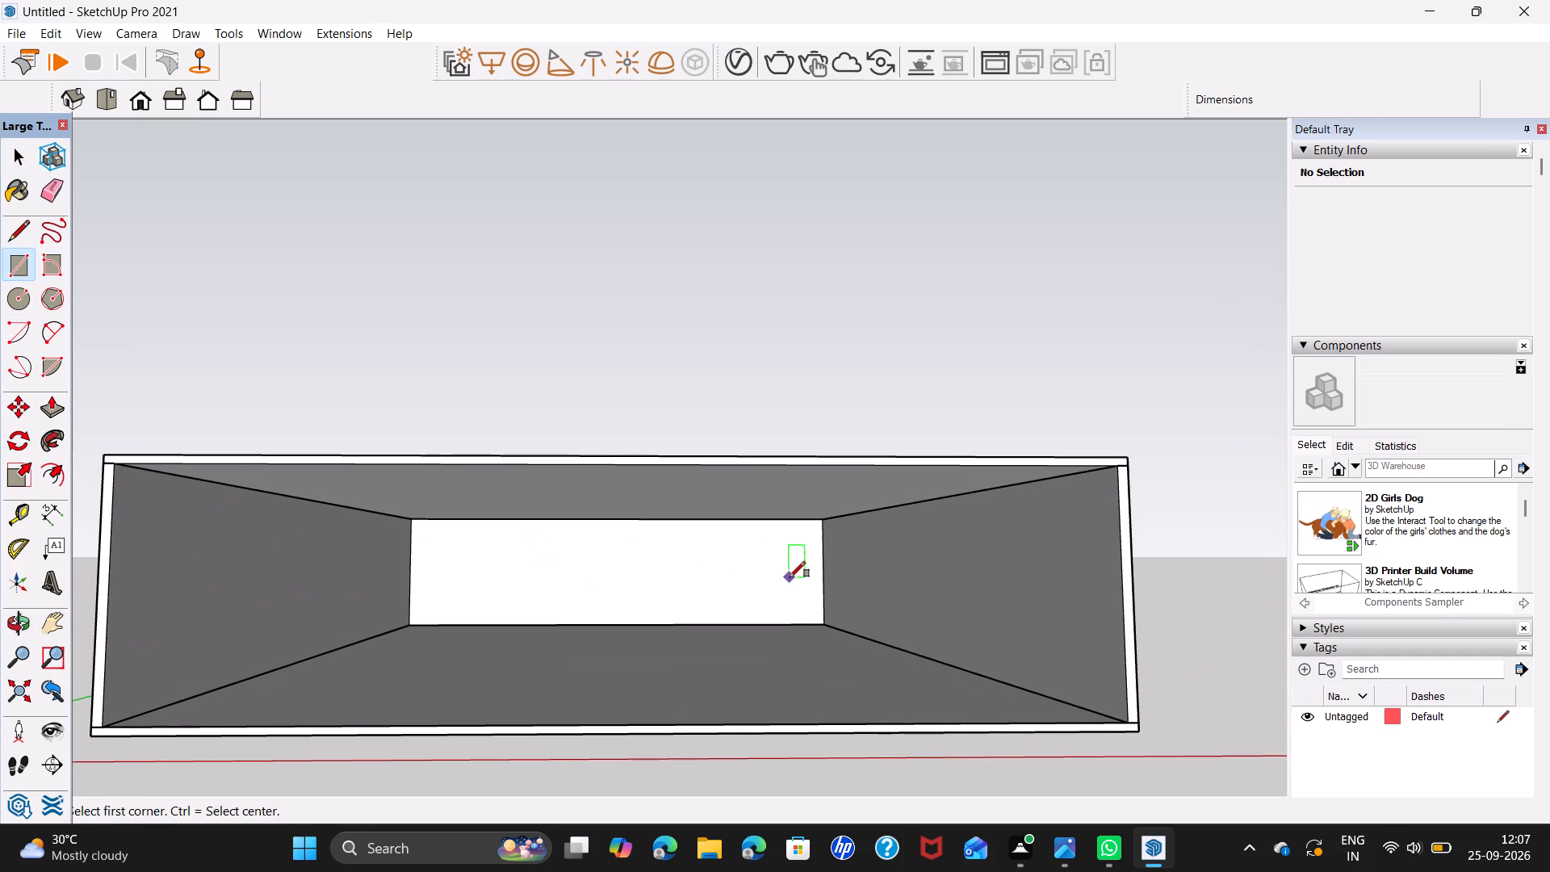
click(831, 520)
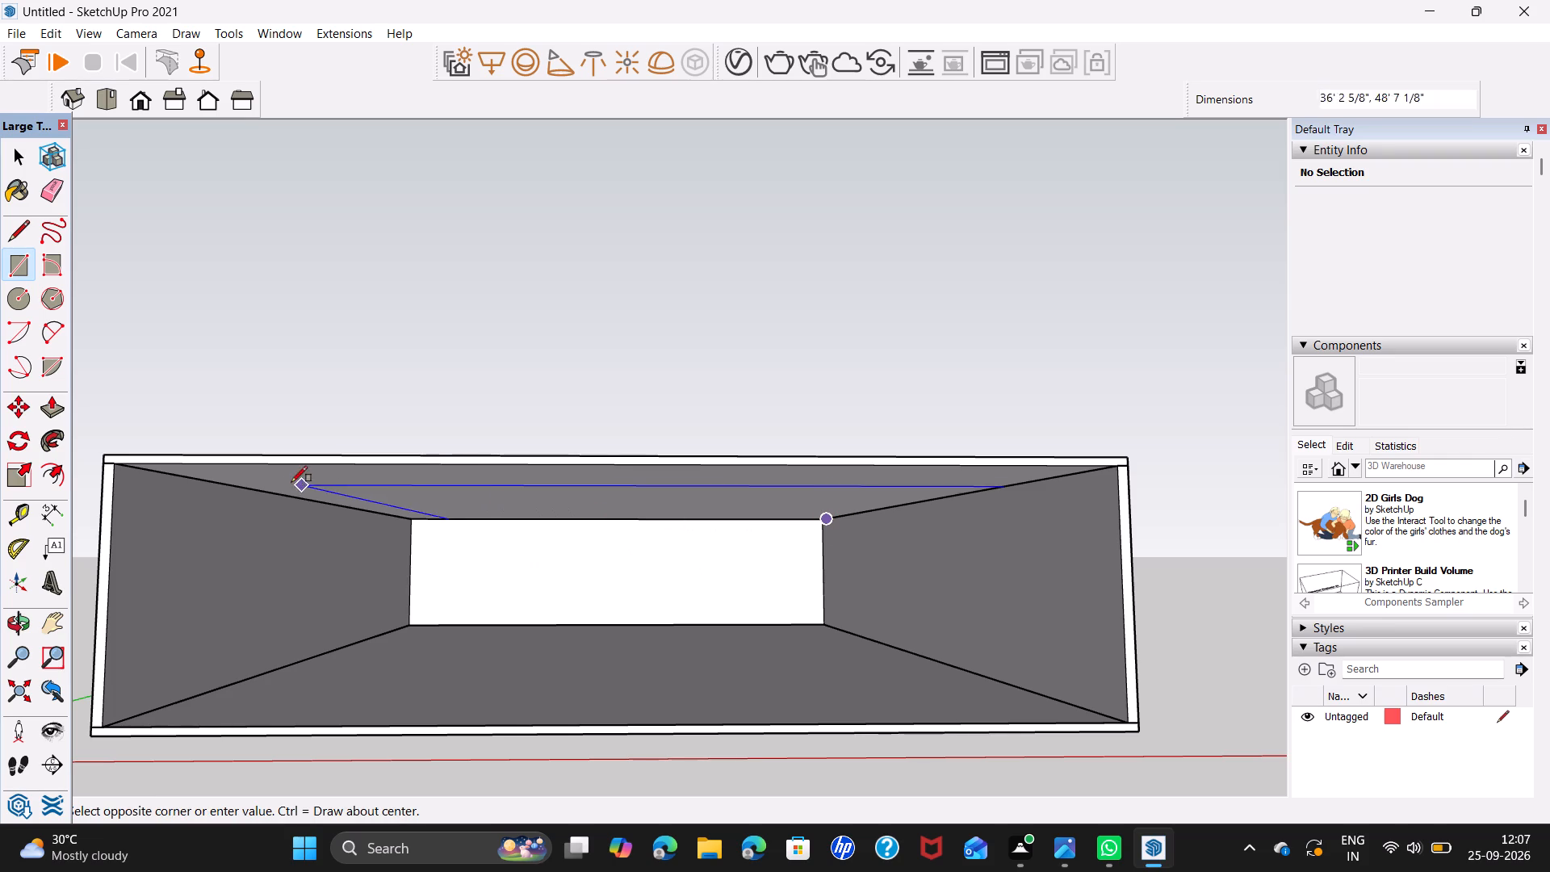
click(118, 463)
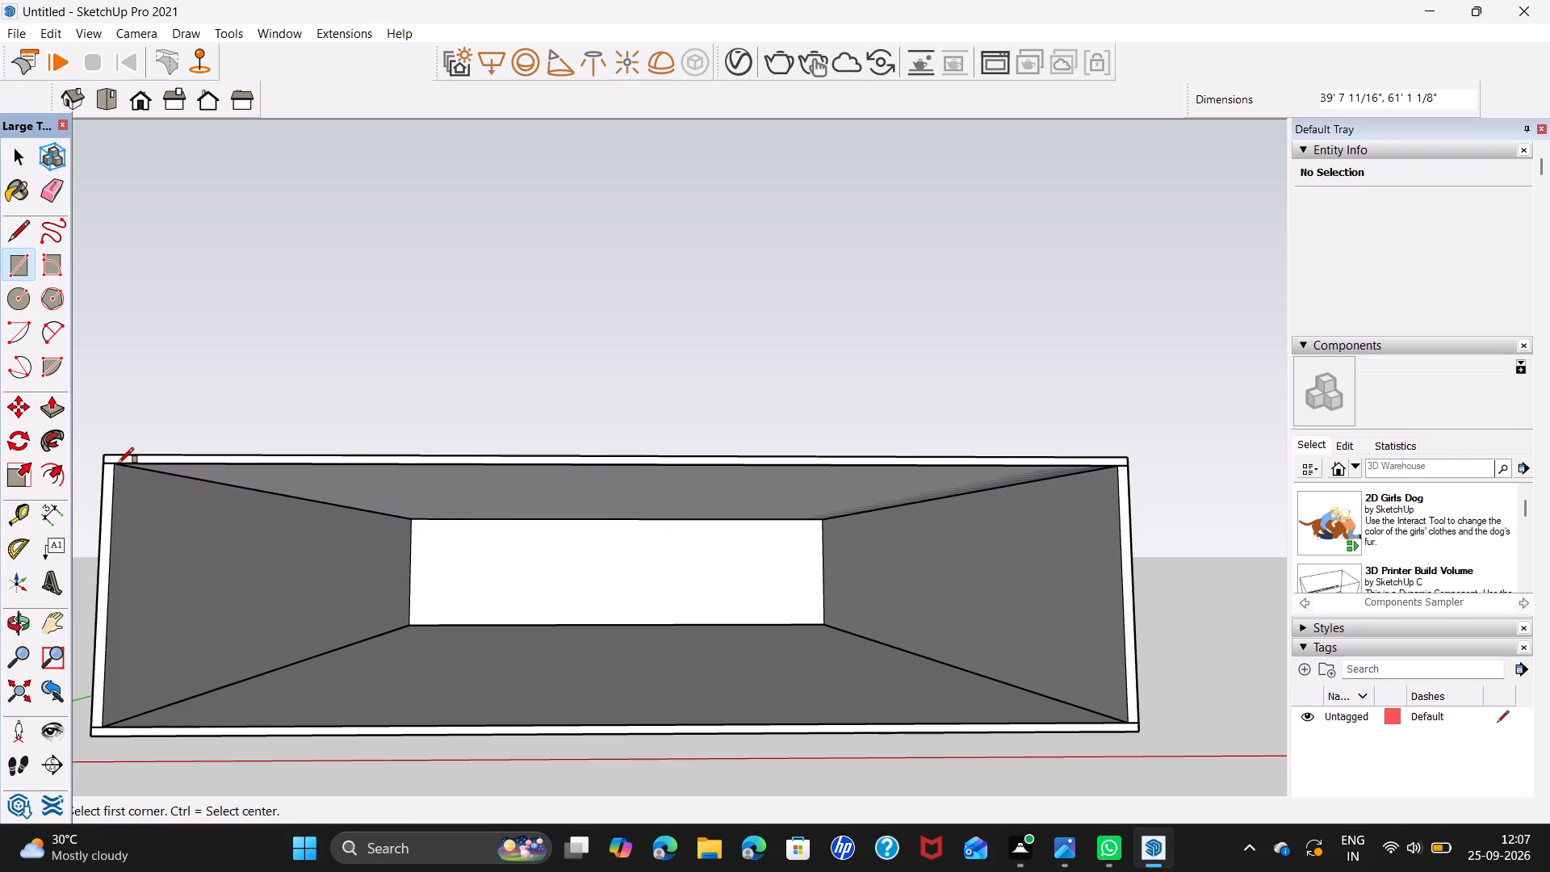
key(space)
Push/Pull the rectangle on the ceiling's underside down 4" to form a false-ceiling panel.
click(451, 484)
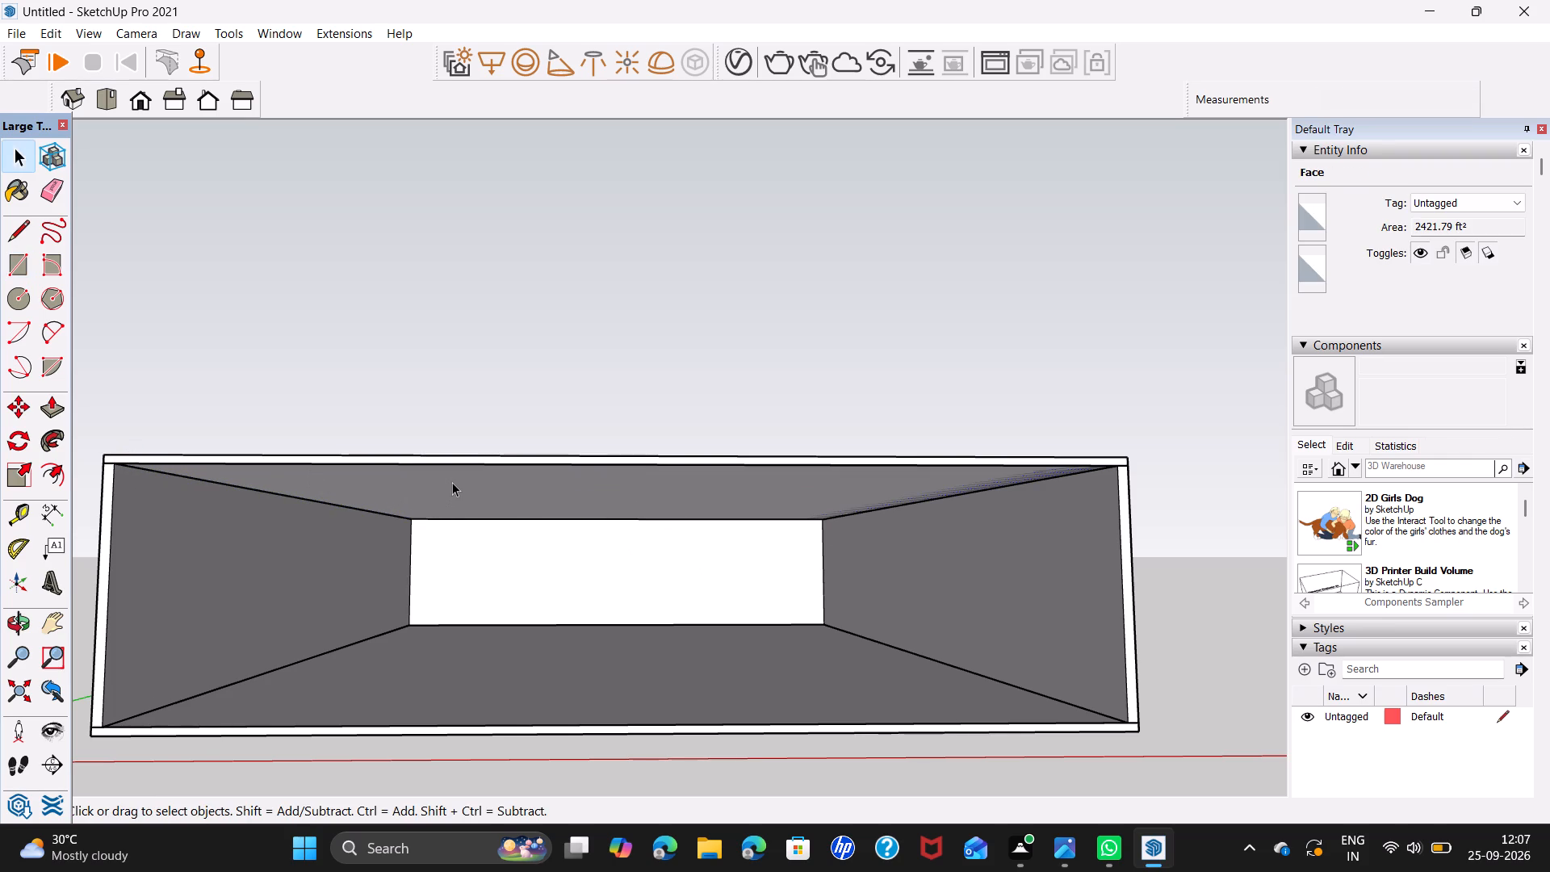
key(p)
click(452, 482)
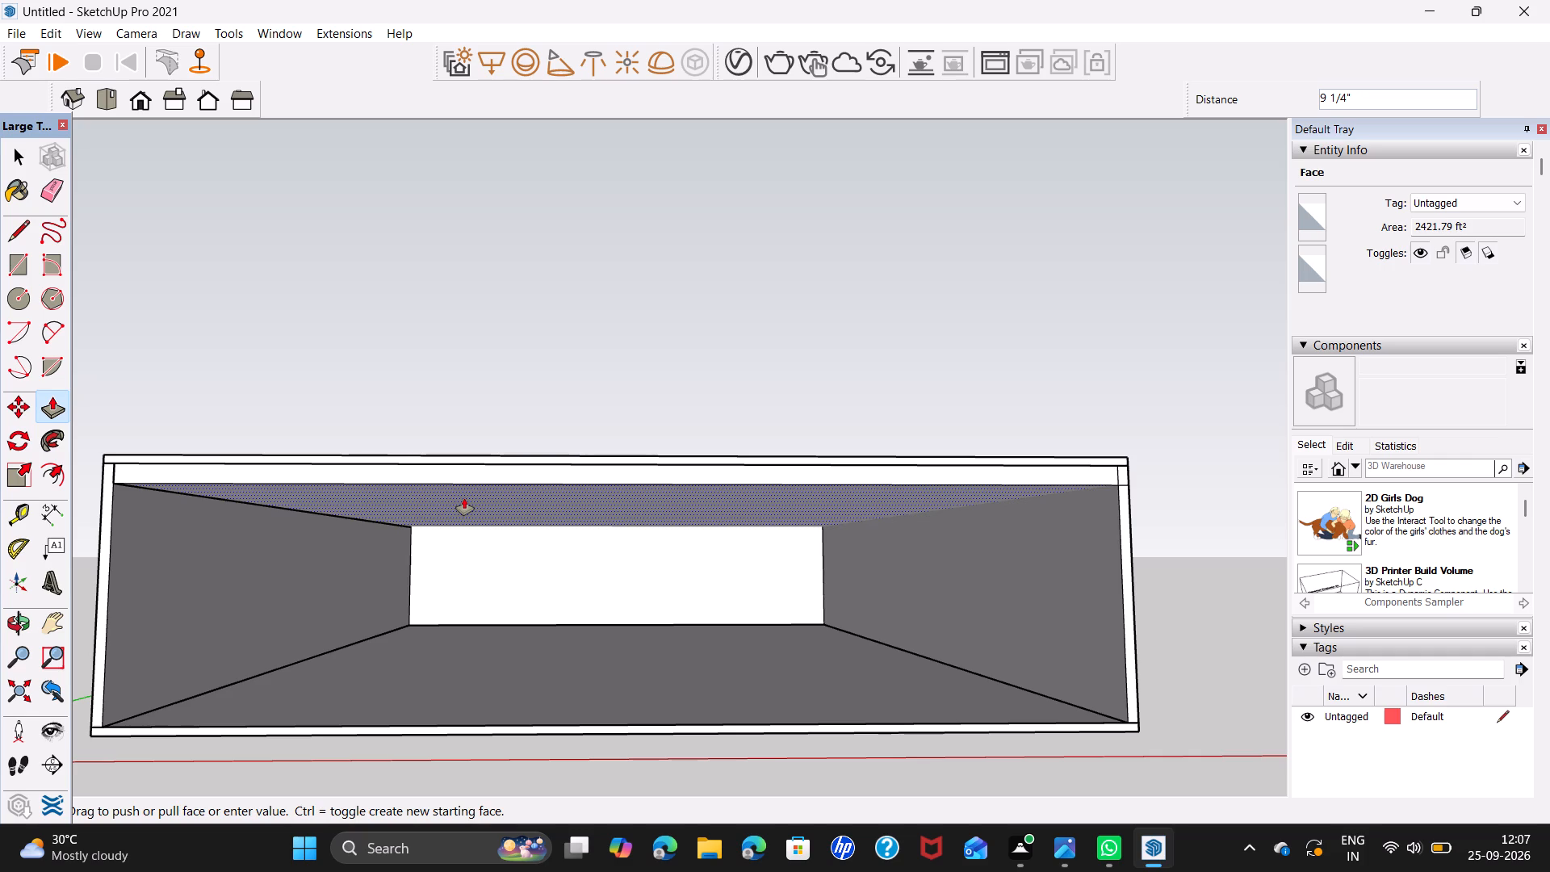
key(4)
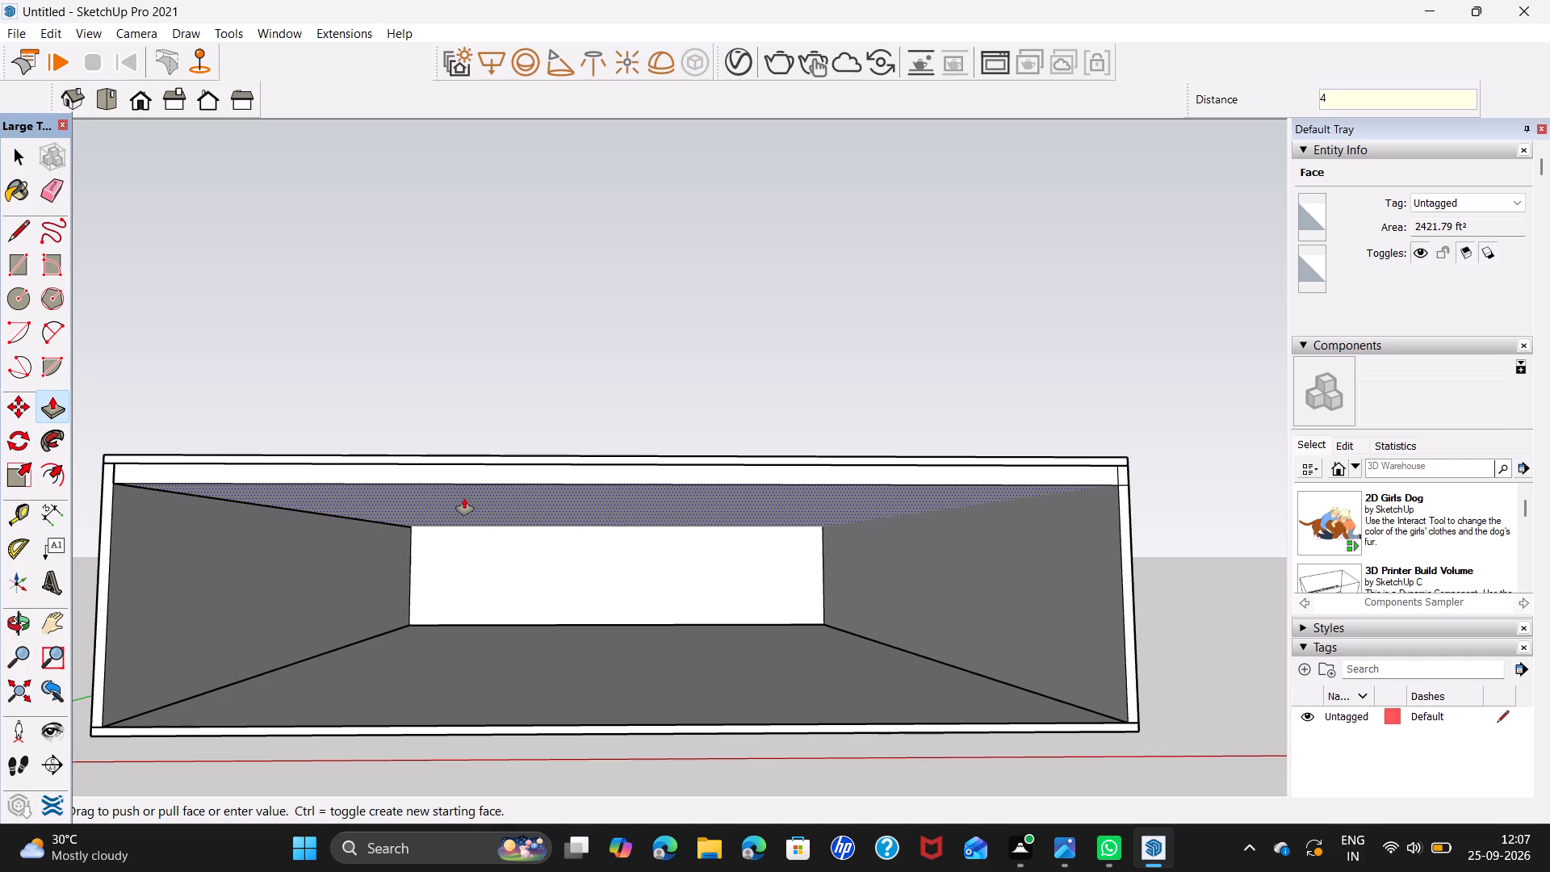
key(Return)
key(space)
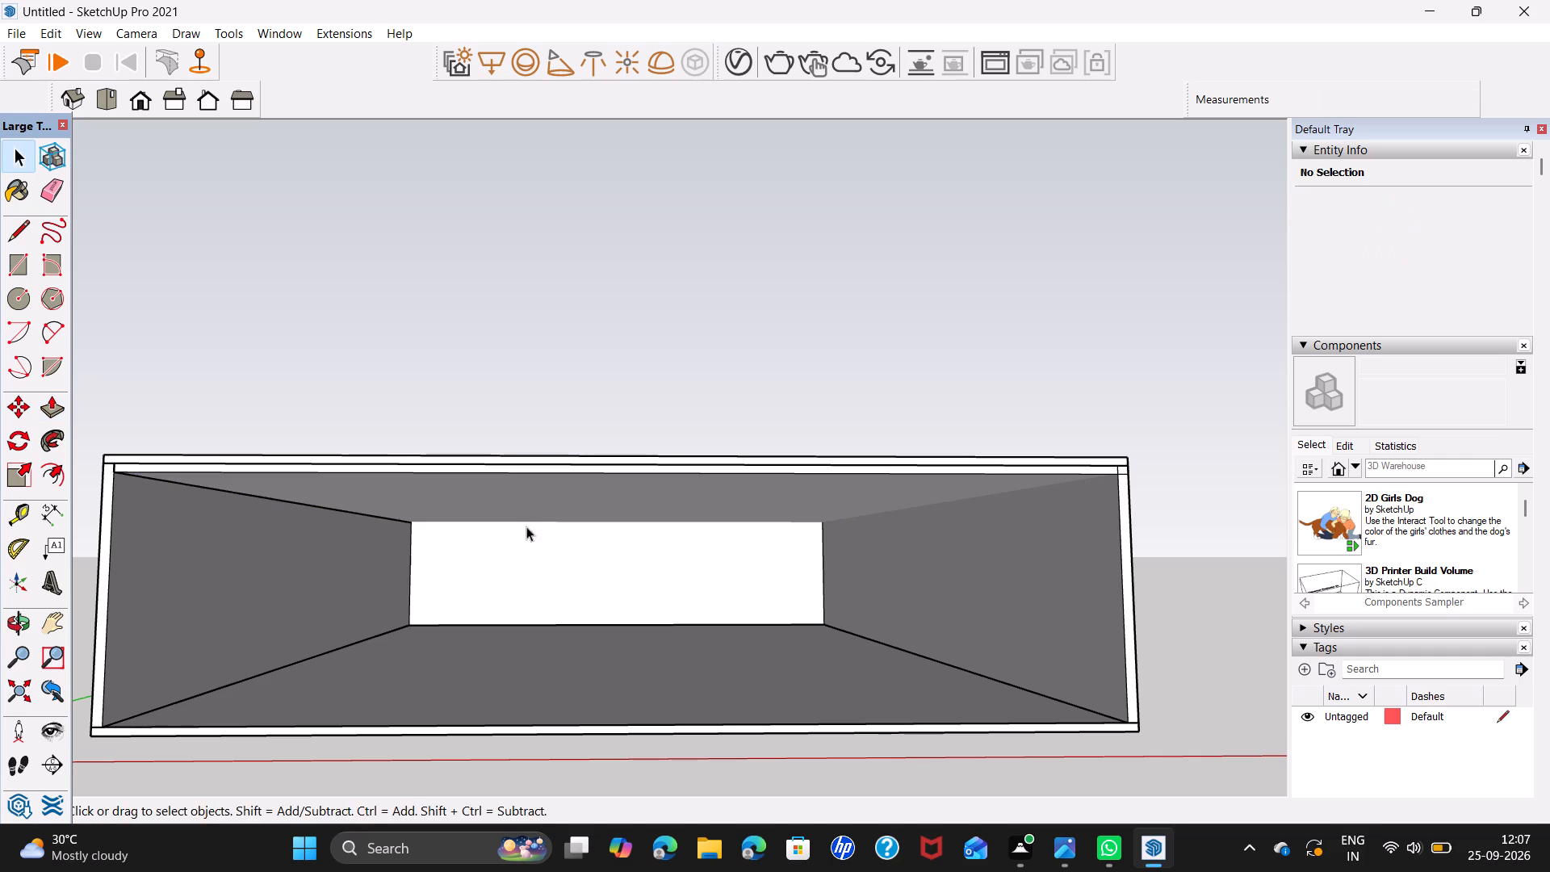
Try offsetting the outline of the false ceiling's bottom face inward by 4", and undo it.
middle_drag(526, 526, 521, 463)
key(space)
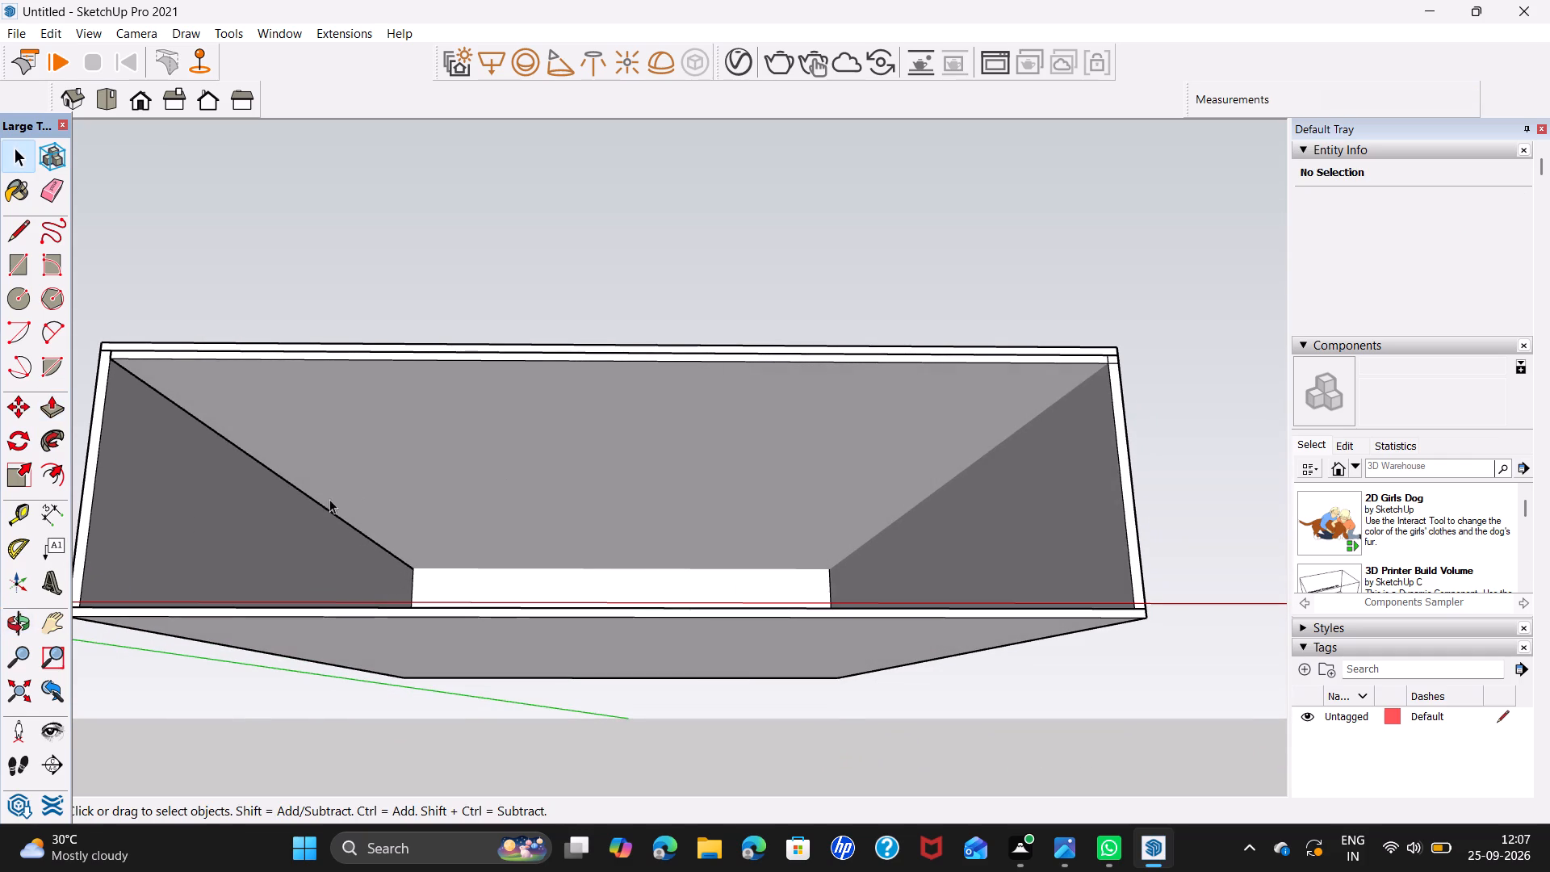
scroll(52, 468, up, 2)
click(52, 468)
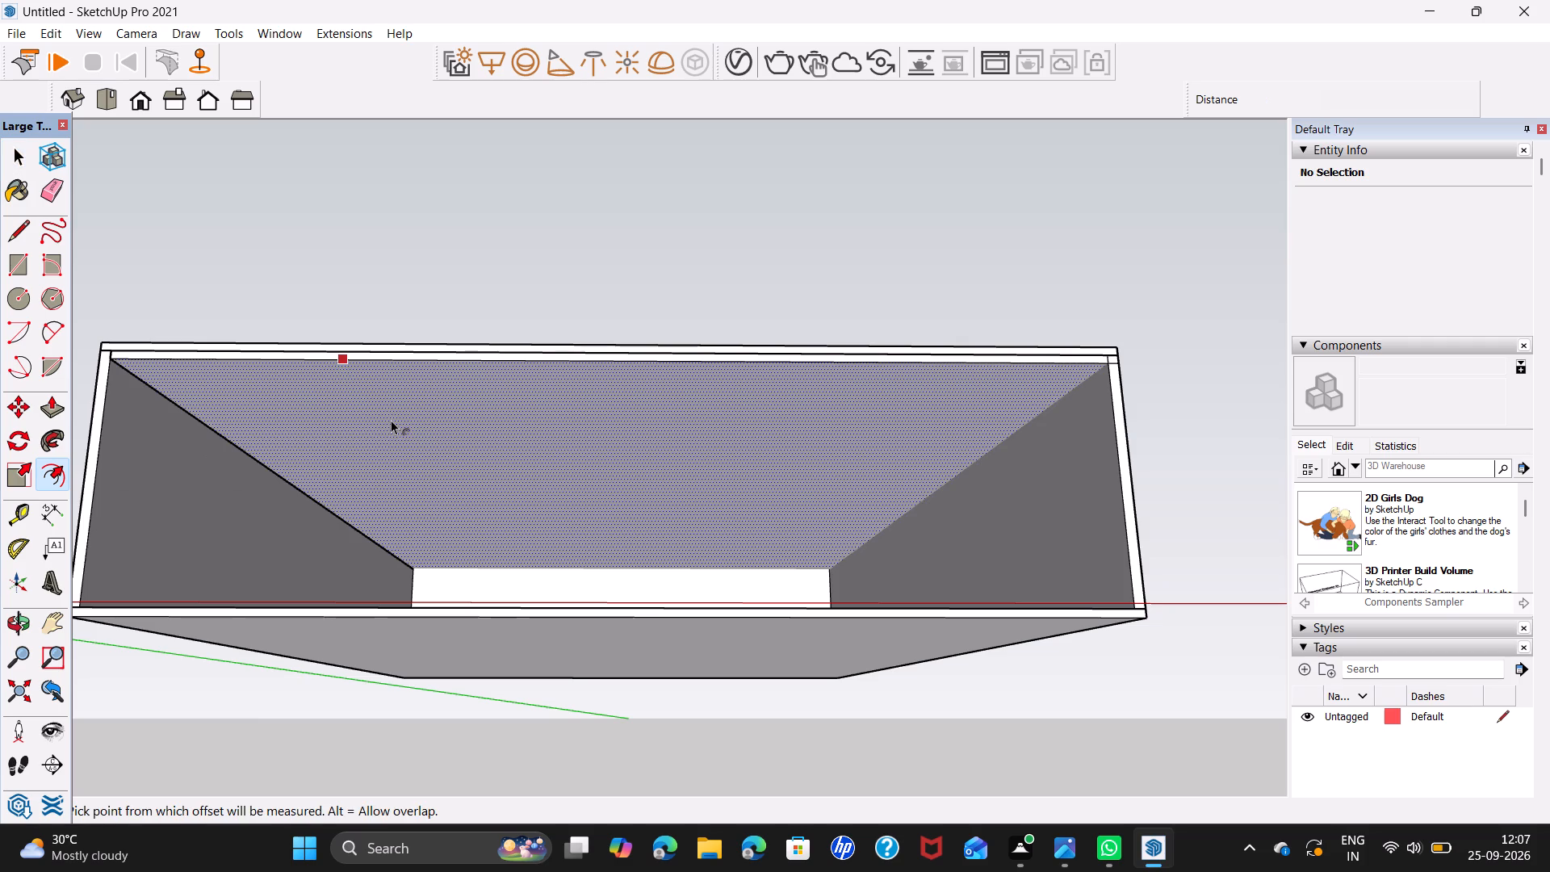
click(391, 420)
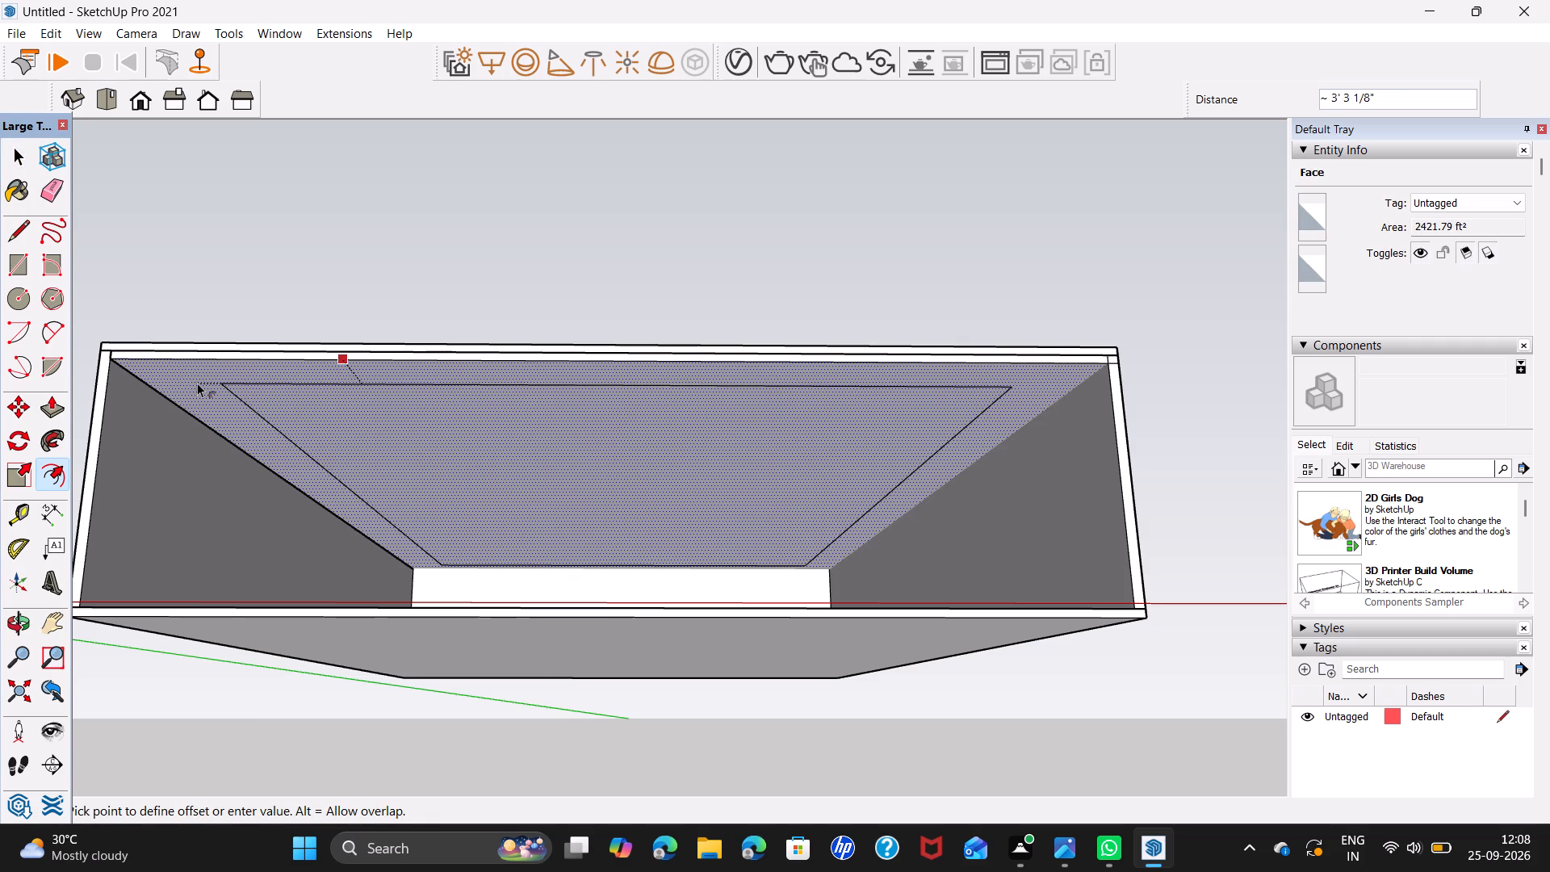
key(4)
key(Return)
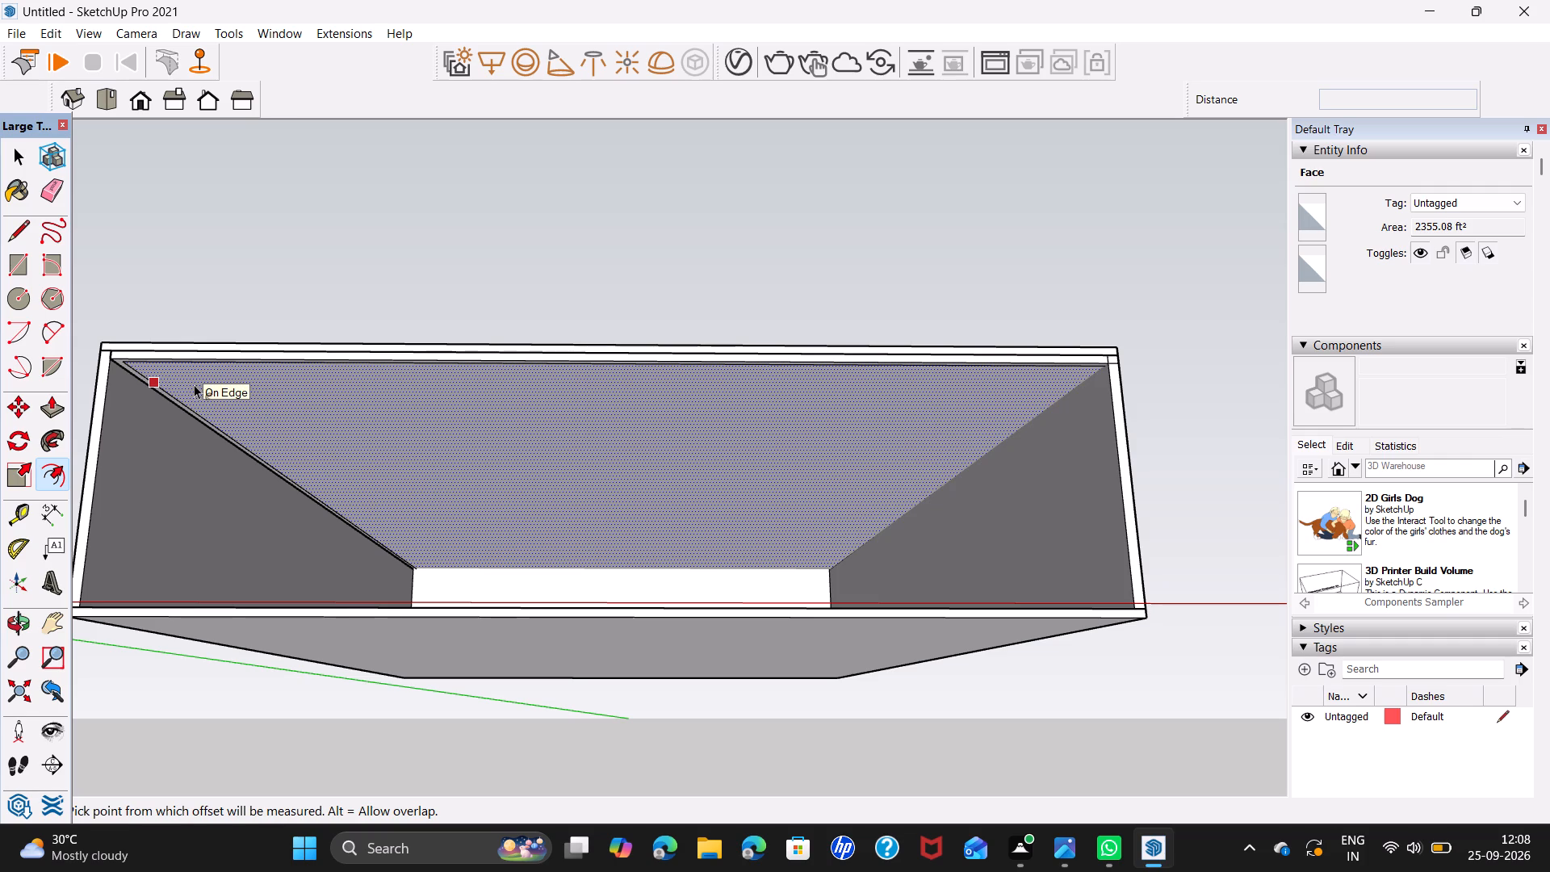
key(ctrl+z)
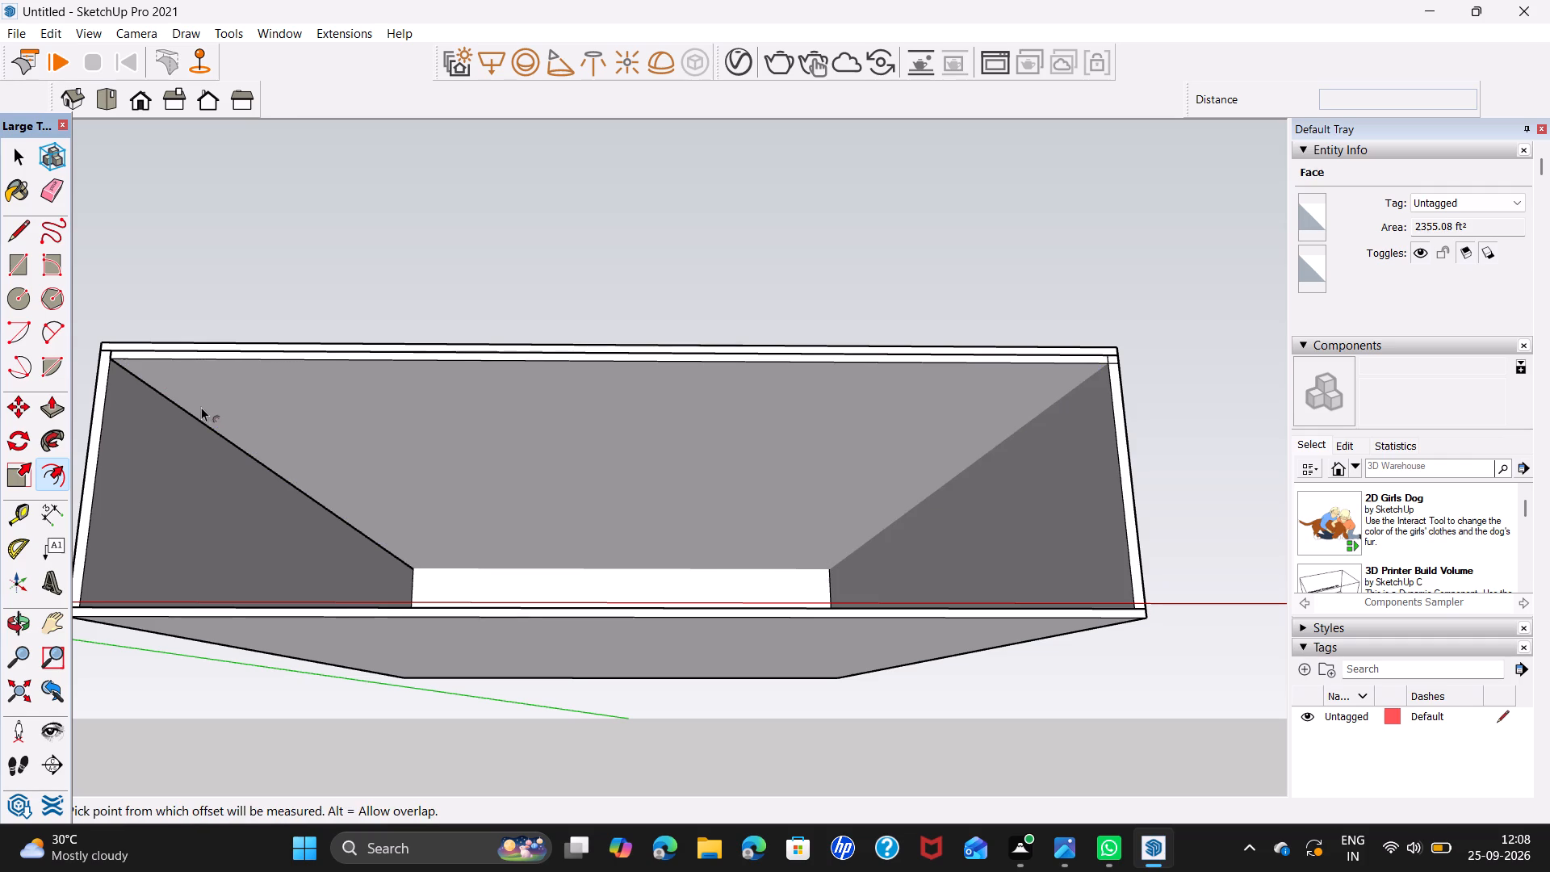
Offset the outline of the false ceiling's bottom face inward by 4'.
click(207, 408)
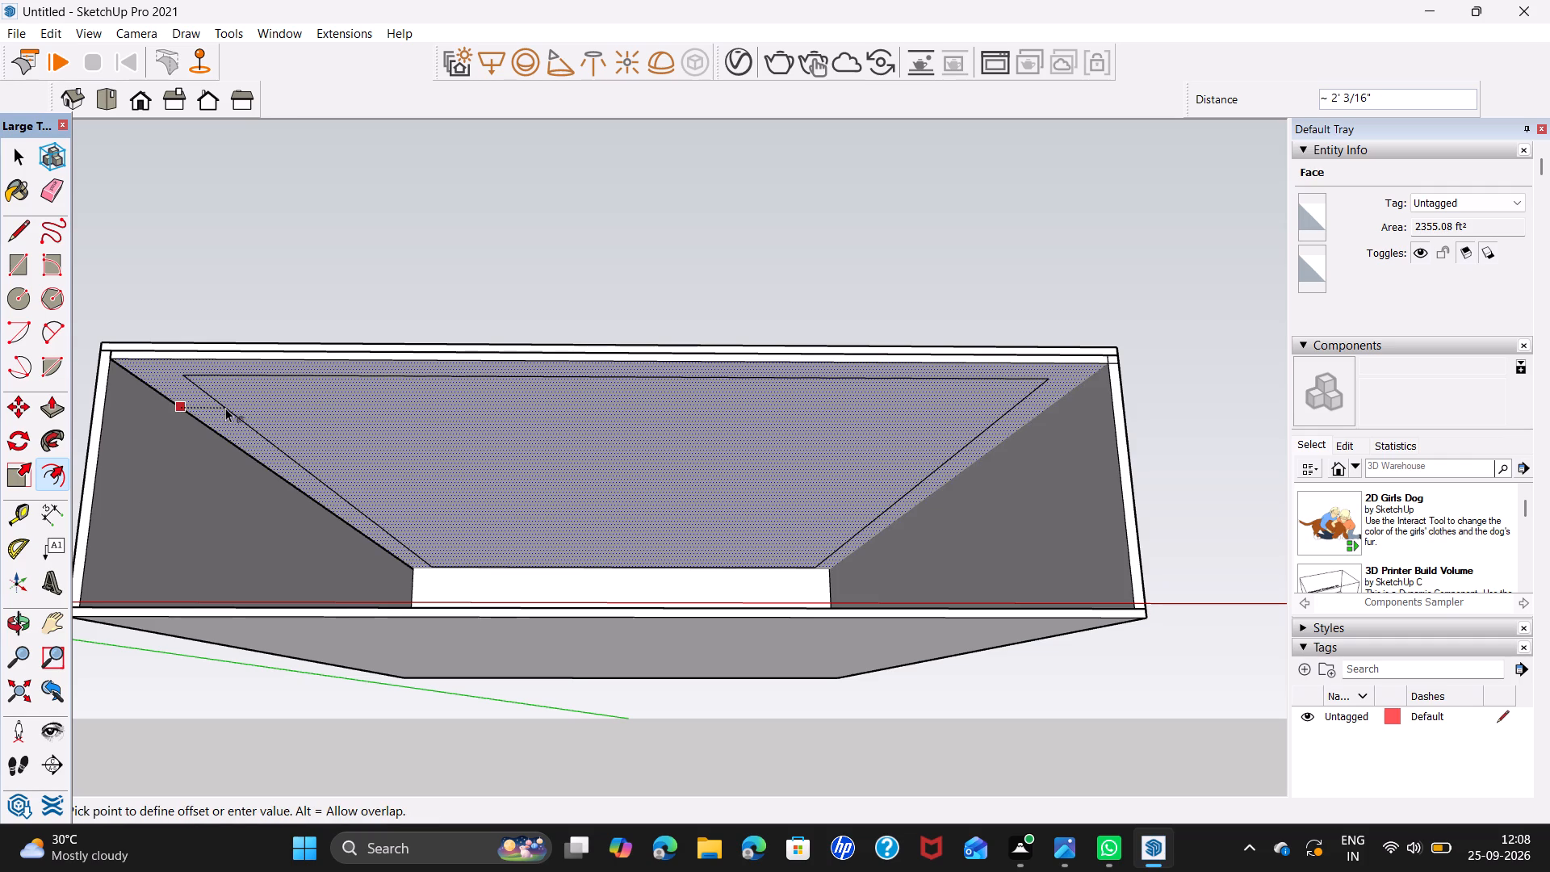
key(4)
key(apostrophe)
key(Return)
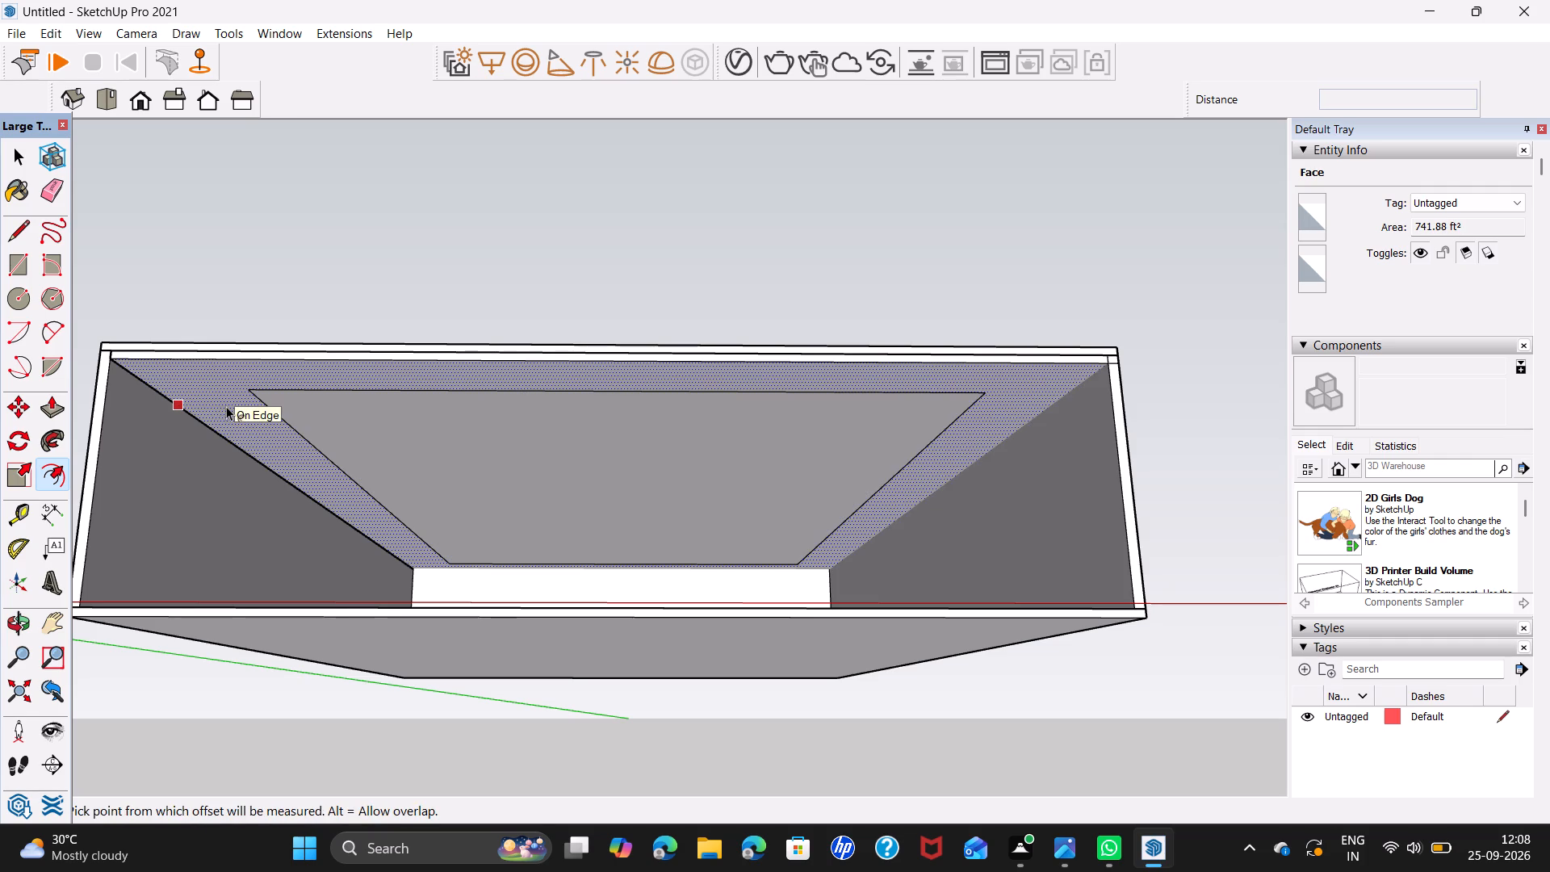
key(space)
Offset the false ceiling's outer outline inward by 8' to add a second, smaller rectangle inside the first.
middle_drag(501, 486, 505, 516)
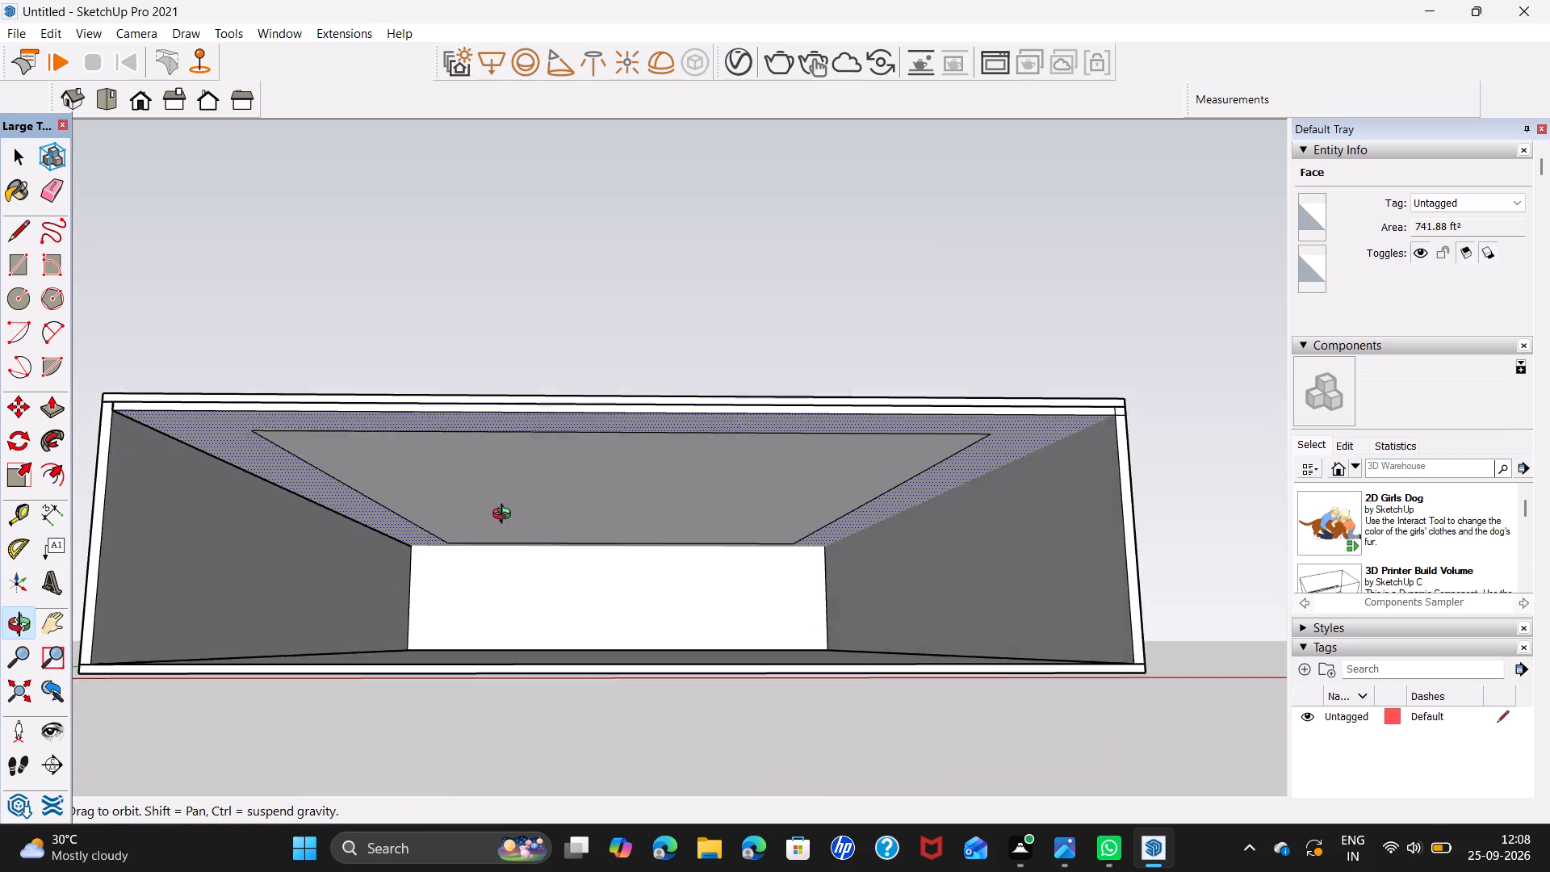
middle_drag(505, 516, 509, 512)
scroll(519, 485, up, 6)
scroll(539, 494, down, 4)
middle_drag(576, 511, 585, 489)
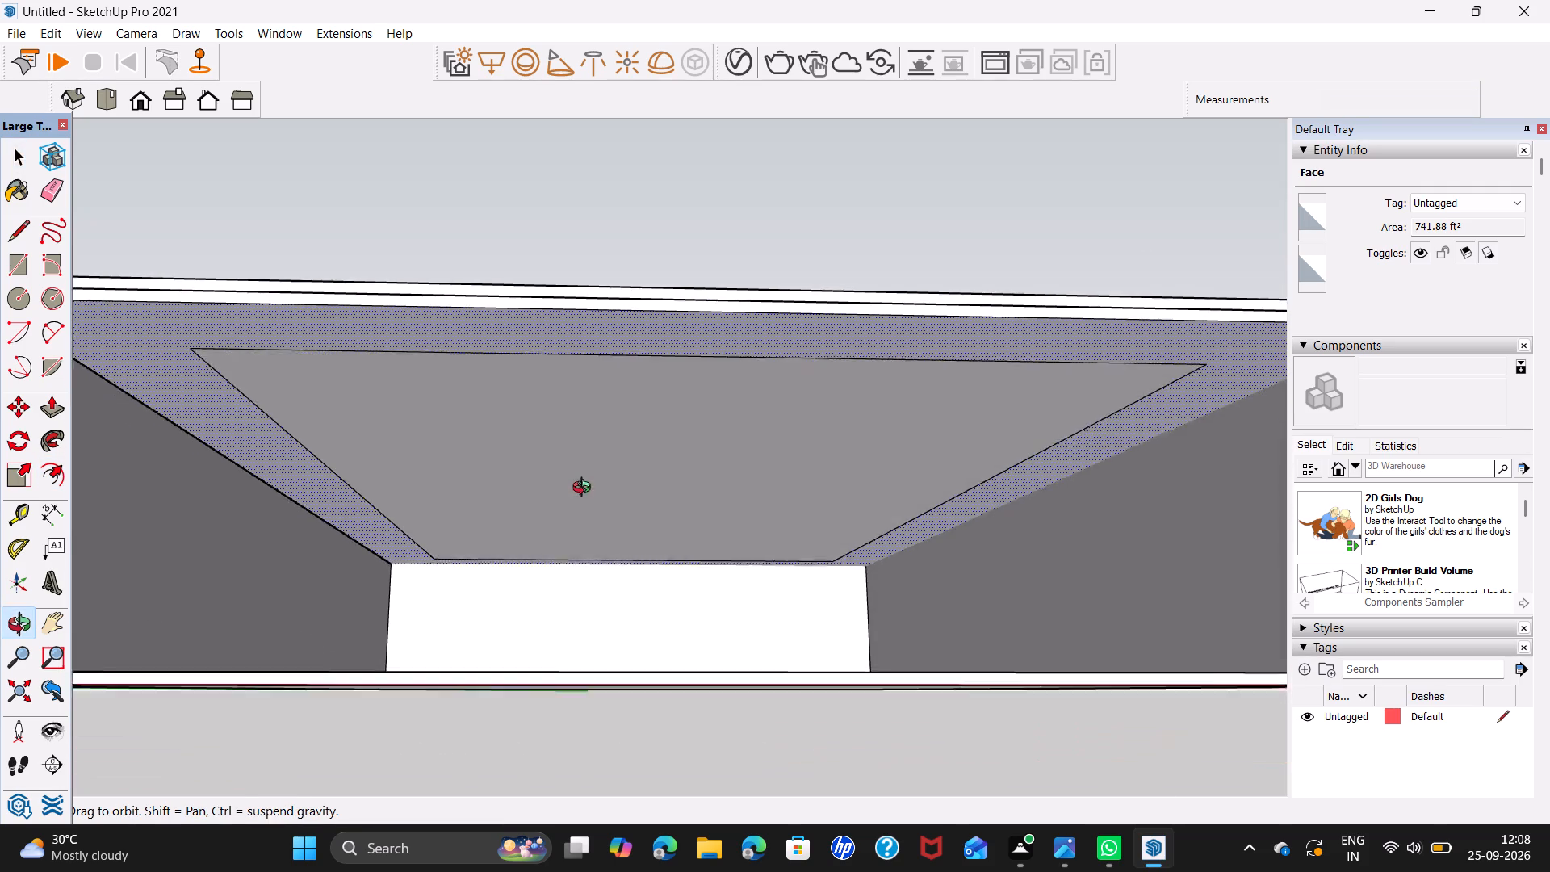
middle_drag(585, 489, 572, 482)
key(space)
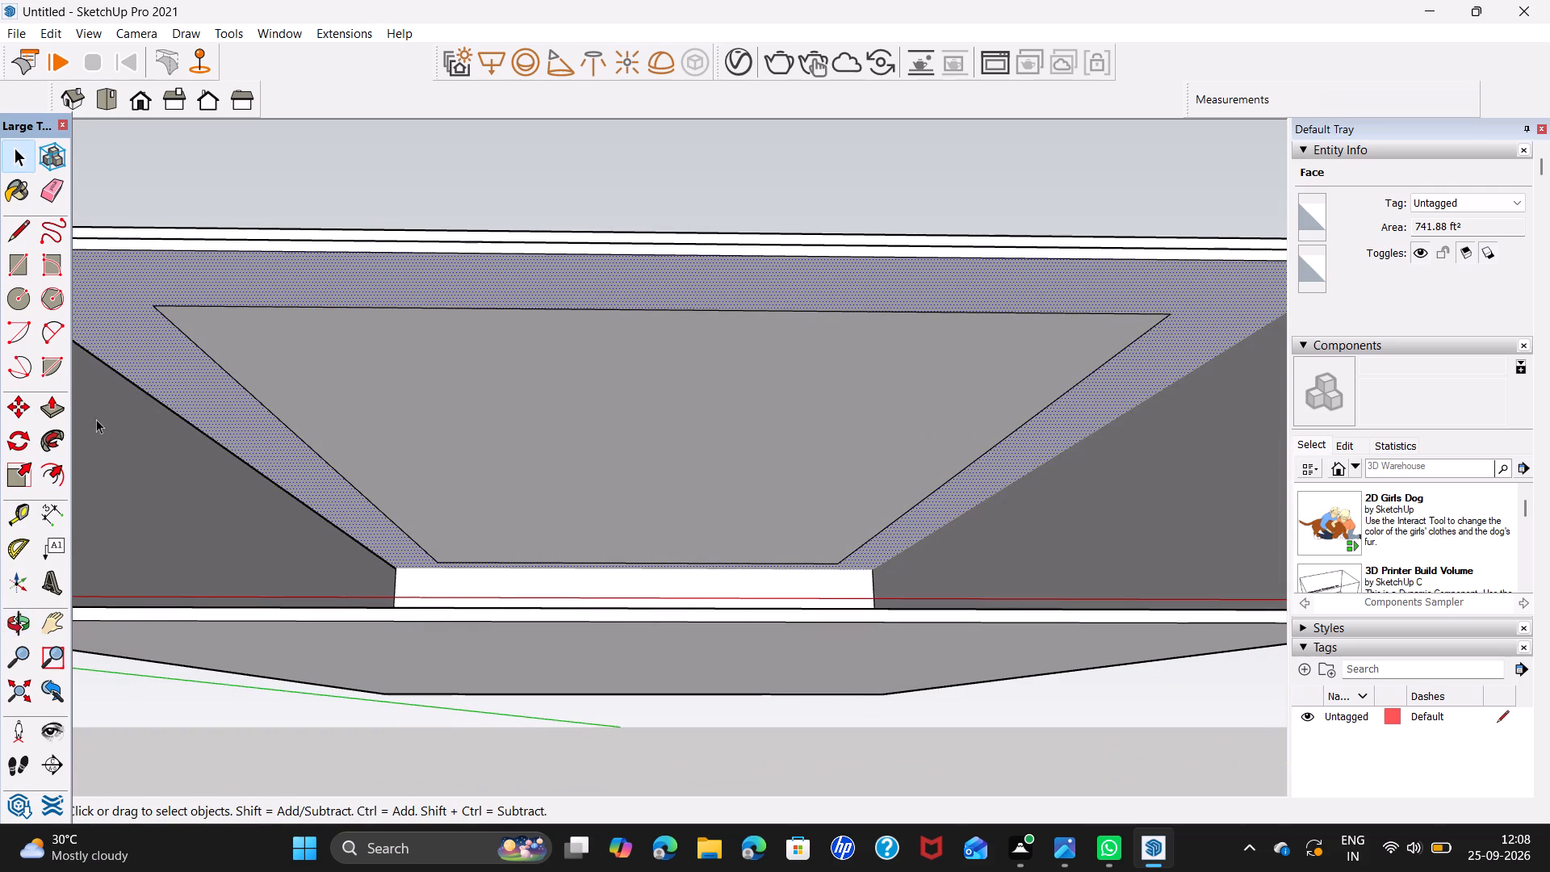
click(54, 476)
click(424, 379)
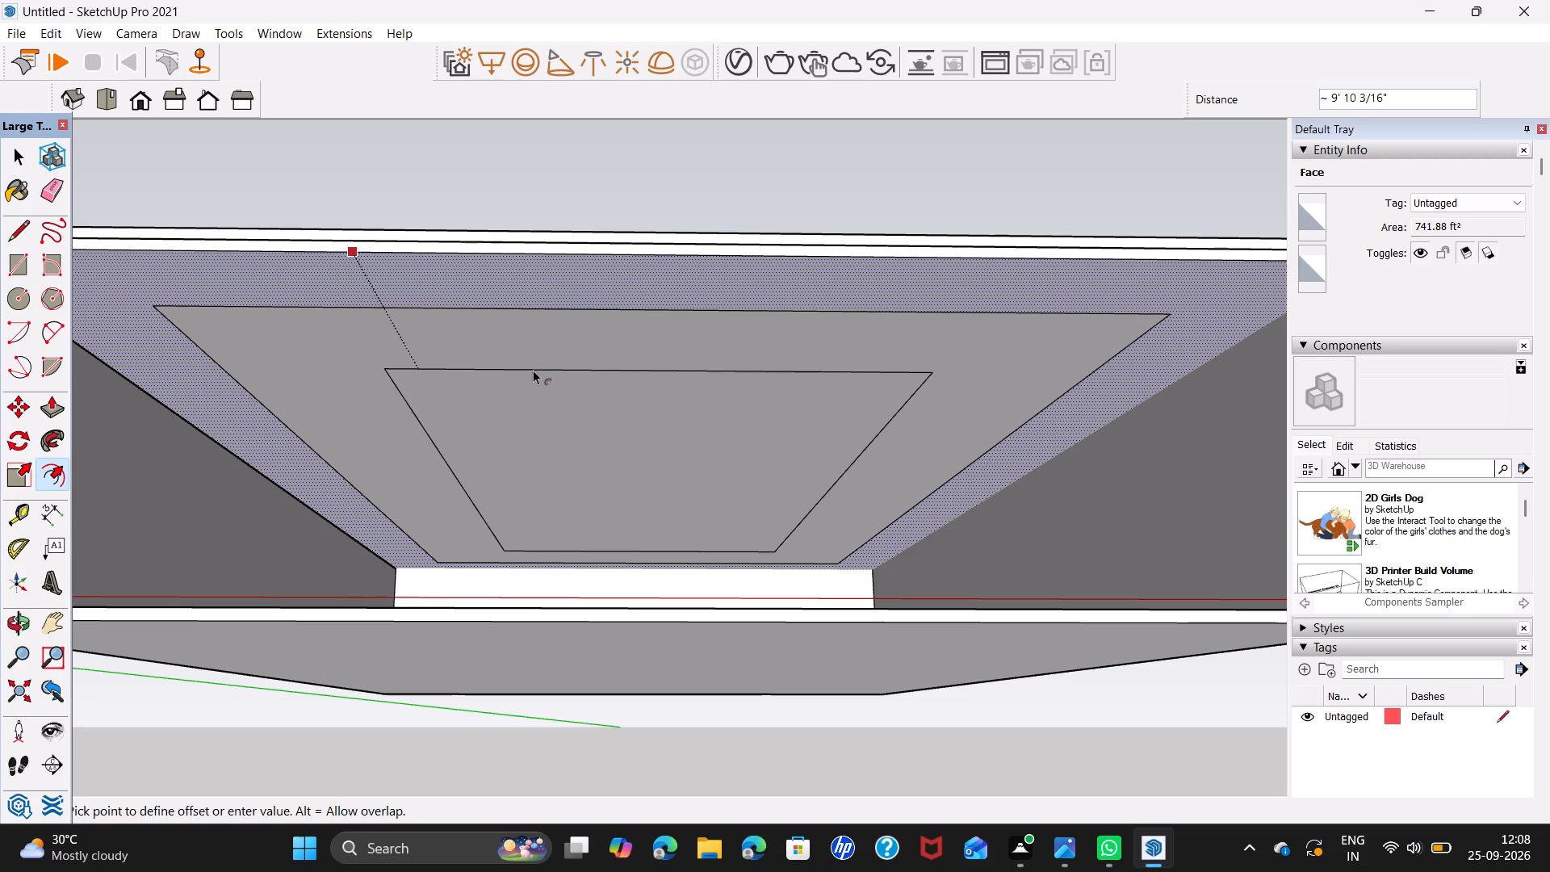
key(8)
key(apostrophe)
key(Return)
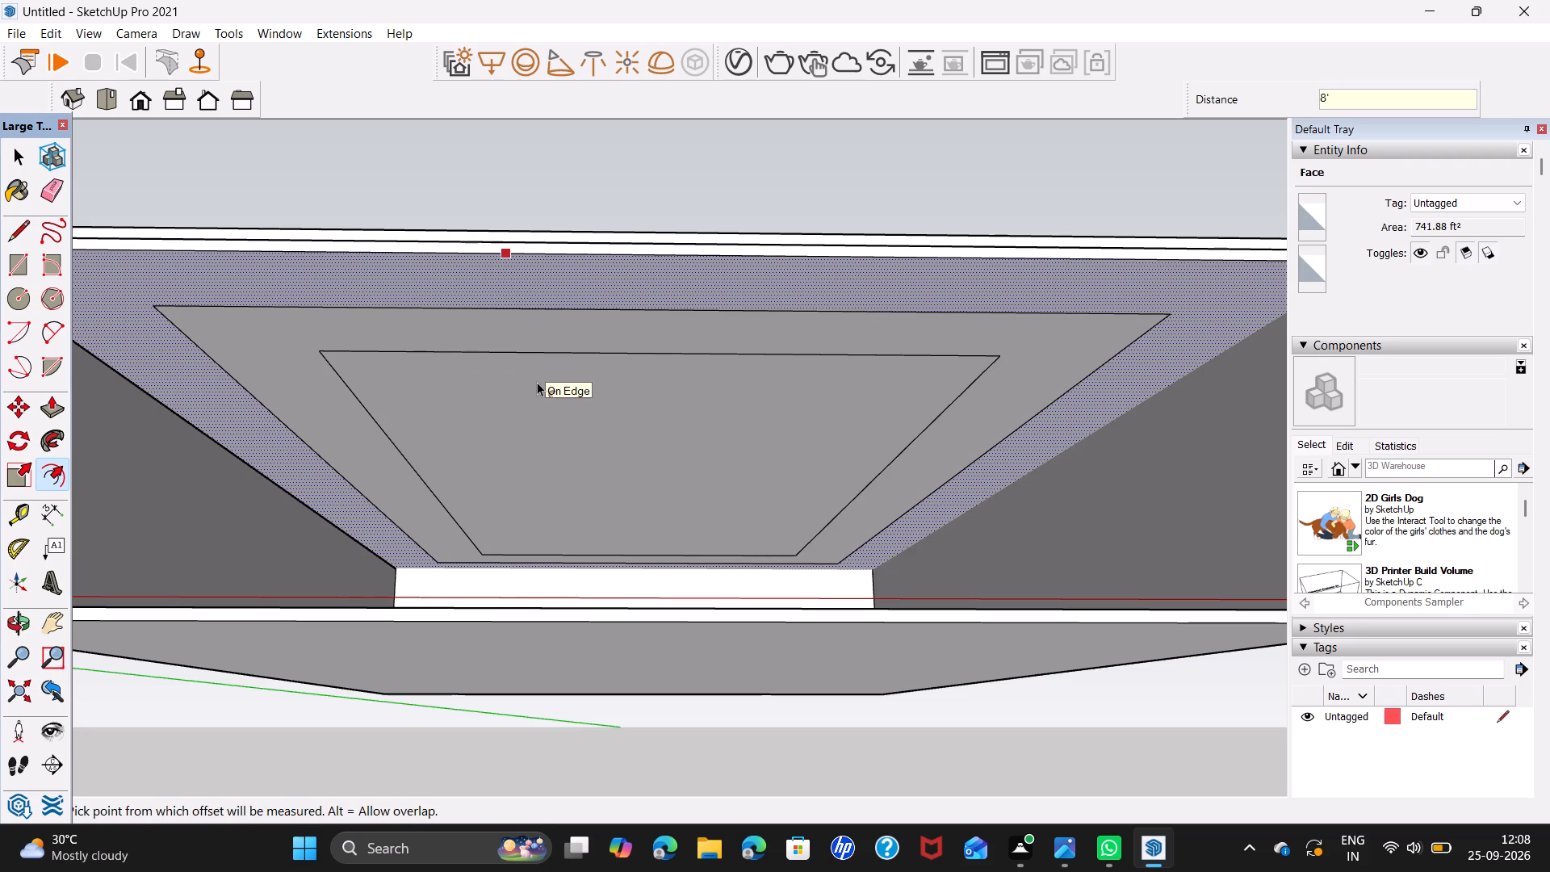
key(space)
Push/Pull the band between the two offset rectangles 2" up into the false ceiling as a recess.
scroll(614, 494, down, 2)
click(718, 373)
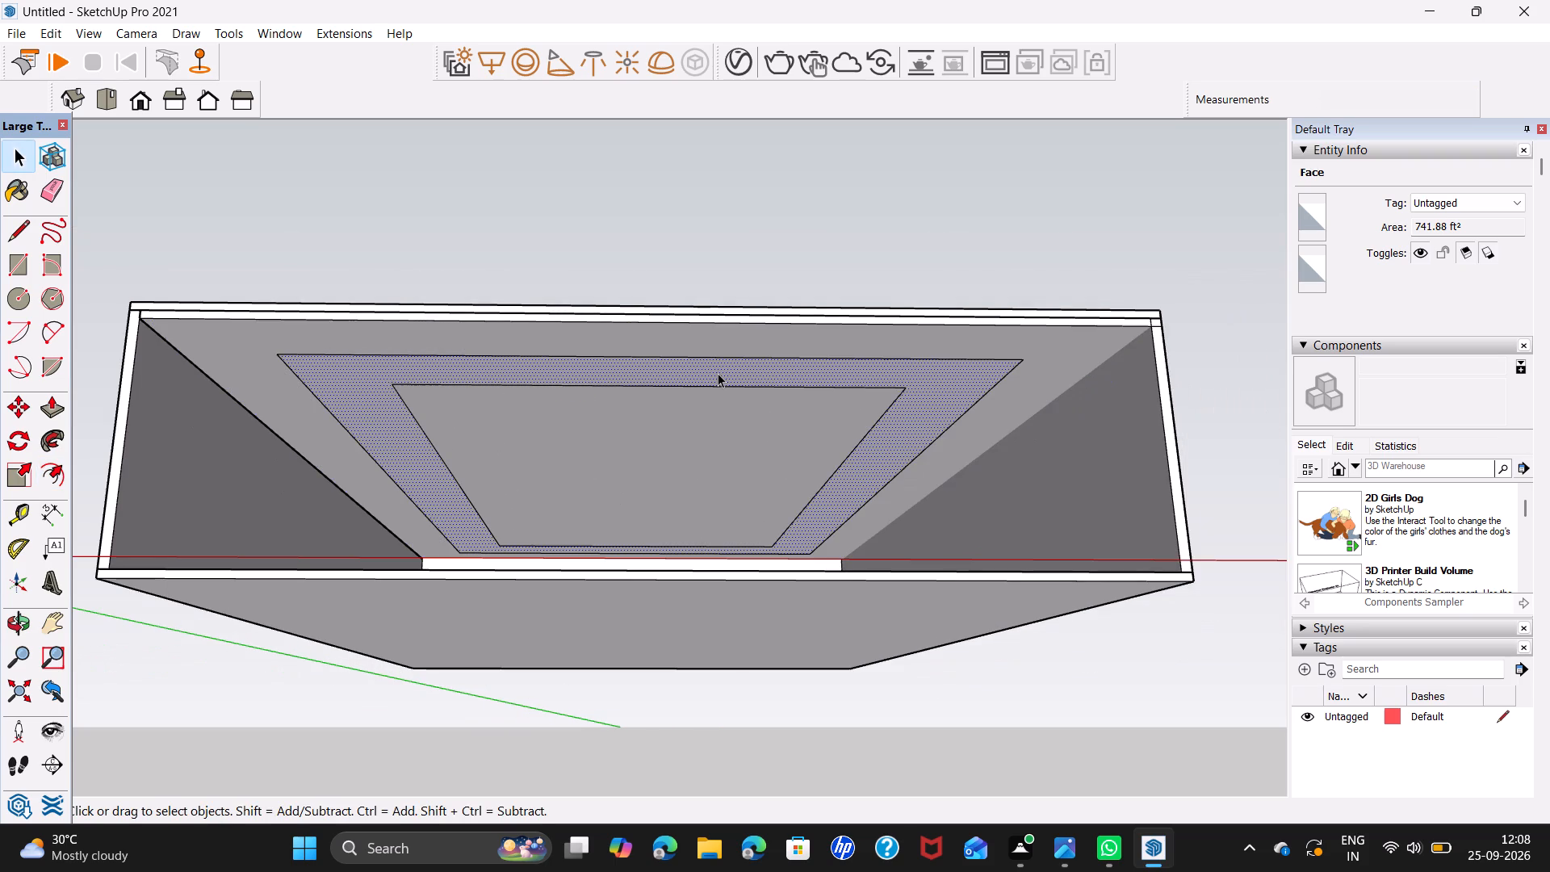
key(p)
click(718, 373)
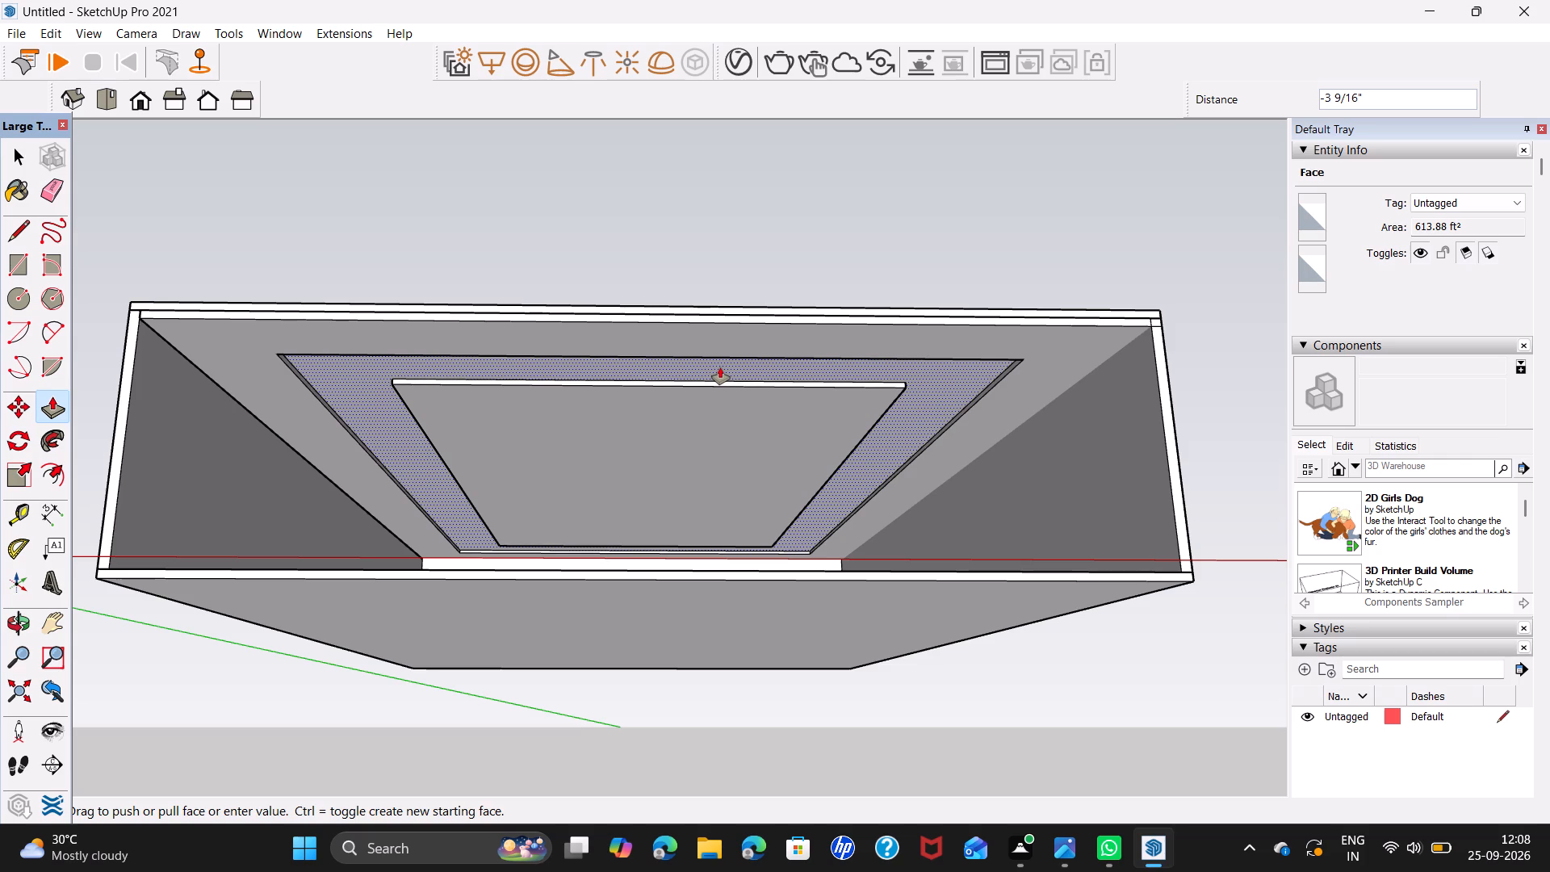
key(2)
key(Return)
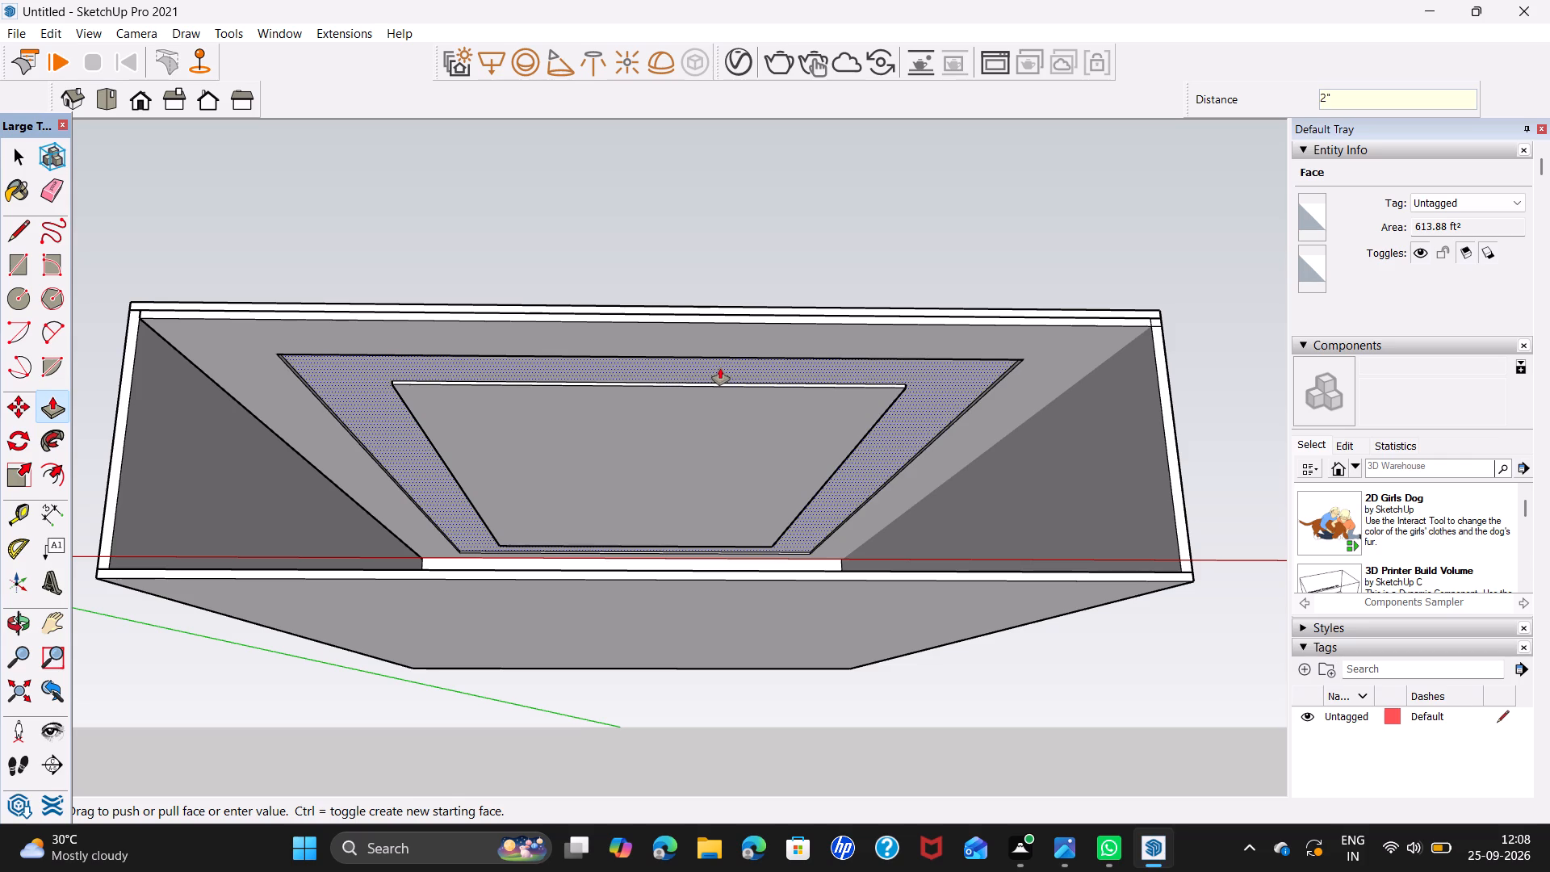
key(space)
Examine the recessed false ceiling and the room interior from several angles.
scroll(701, 435, down, 4)
middle_drag(697, 431, 678, 505)
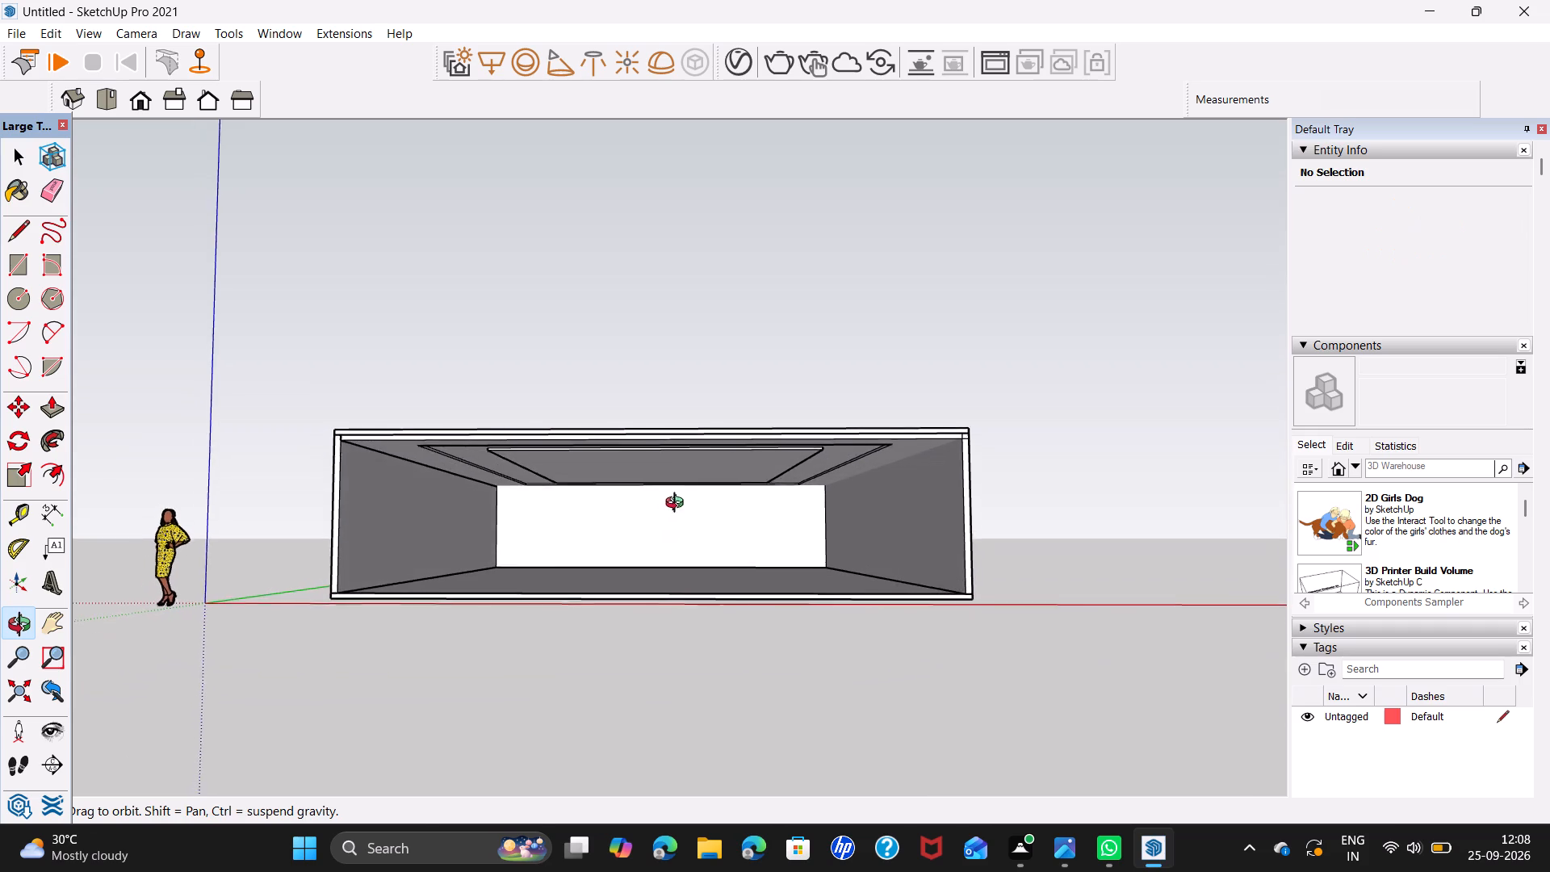
middle_drag(678, 505, 687, 502)
scroll(658, 508, up, 5)
scroll(658, 508, down, 3)
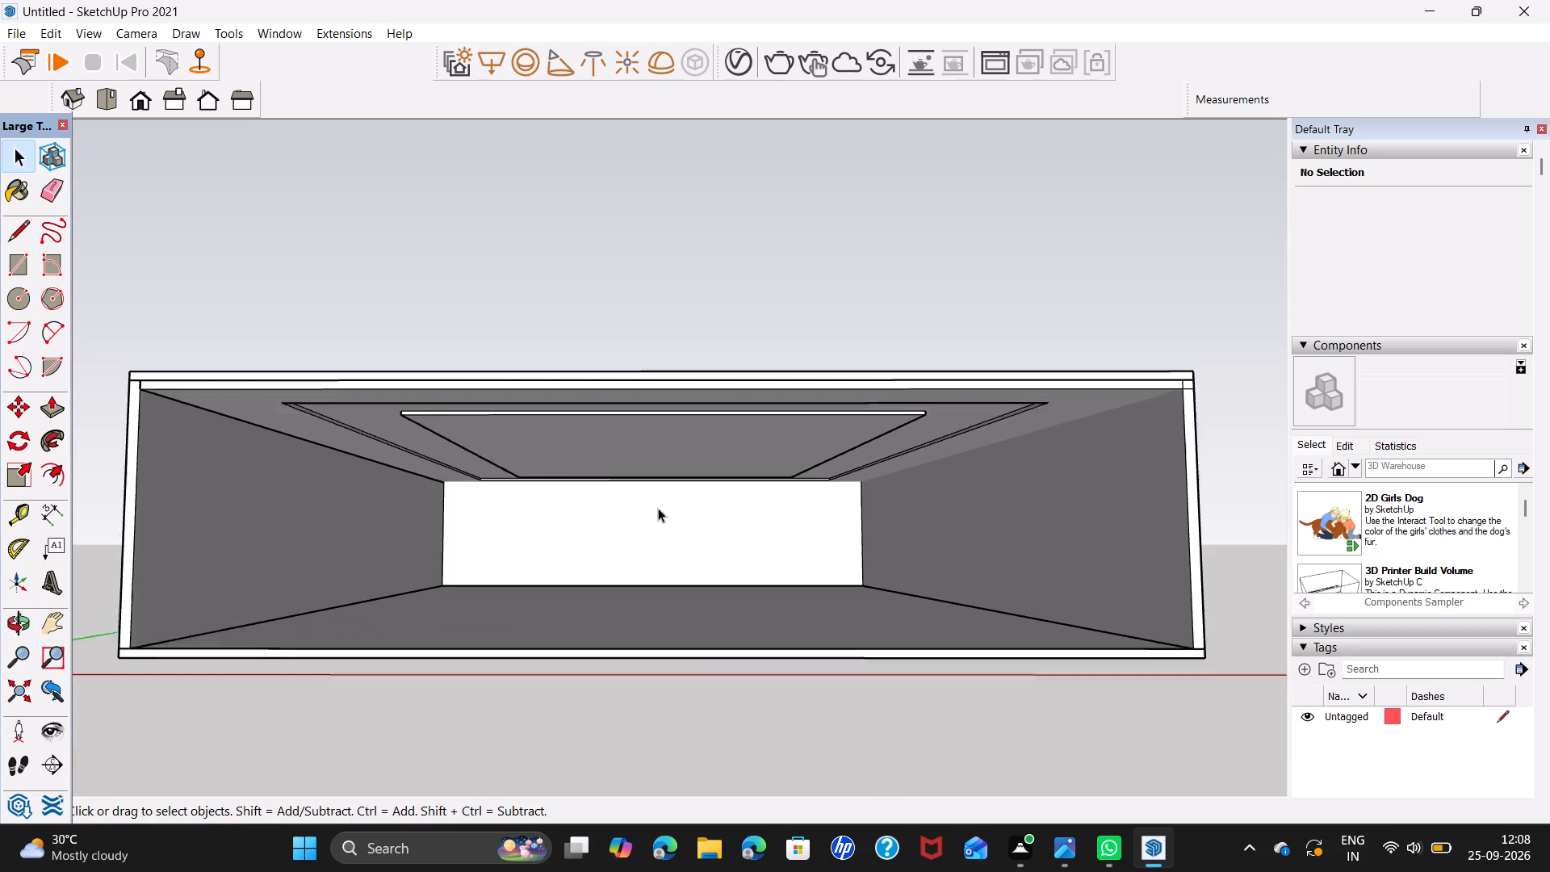
scroll(658, 508, down, 1)
middle_drag(706, 539, 505, 538)
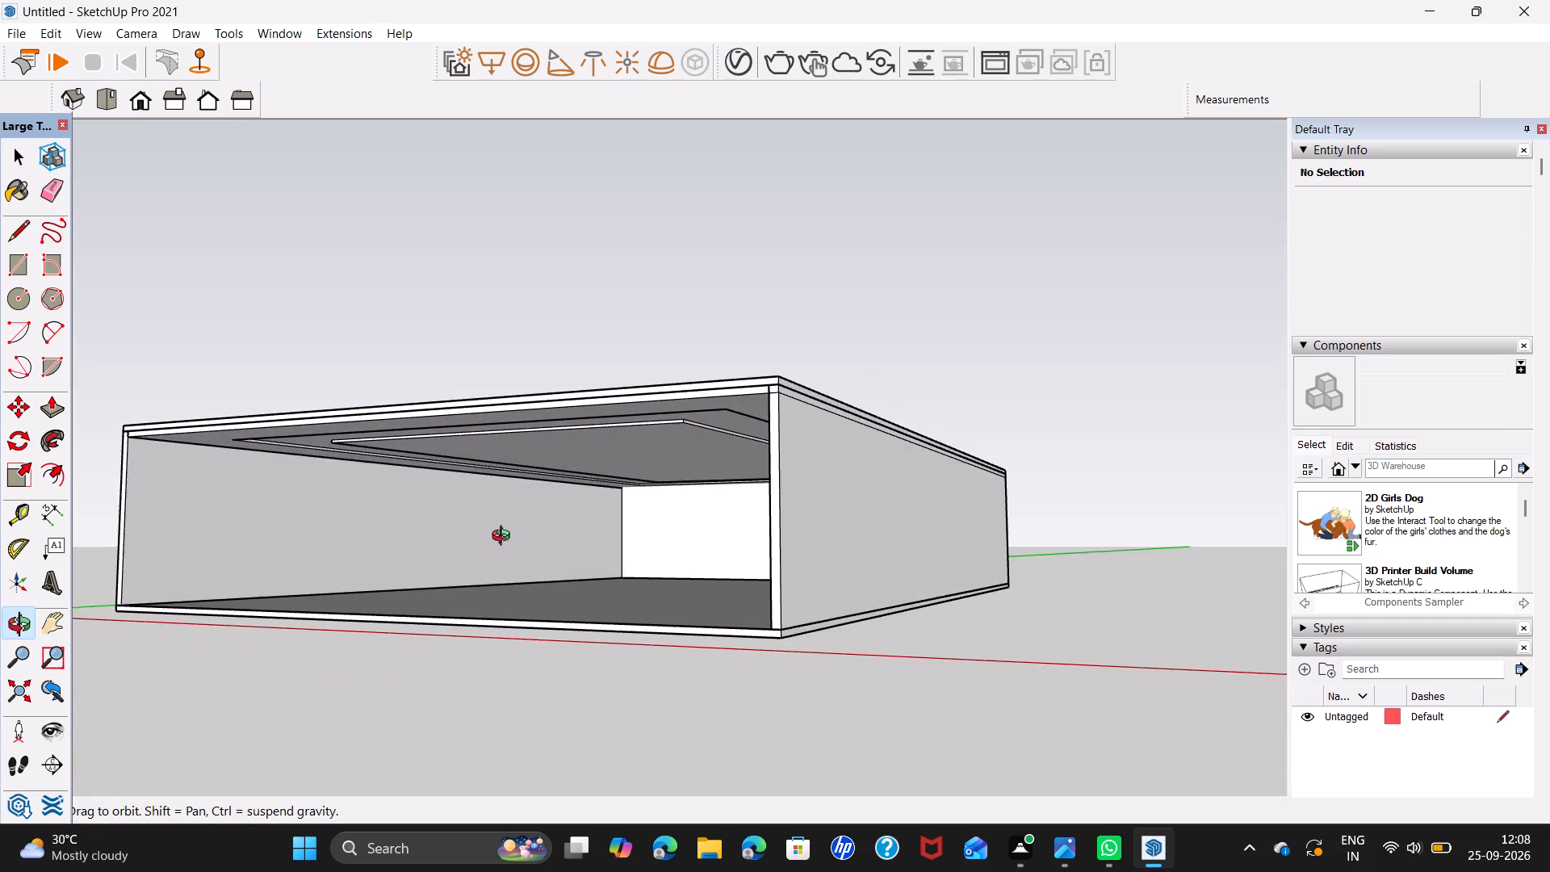
middle_drag(505, 538, 496, 523)
shift+middle_drag(512, 523, 641, 555)
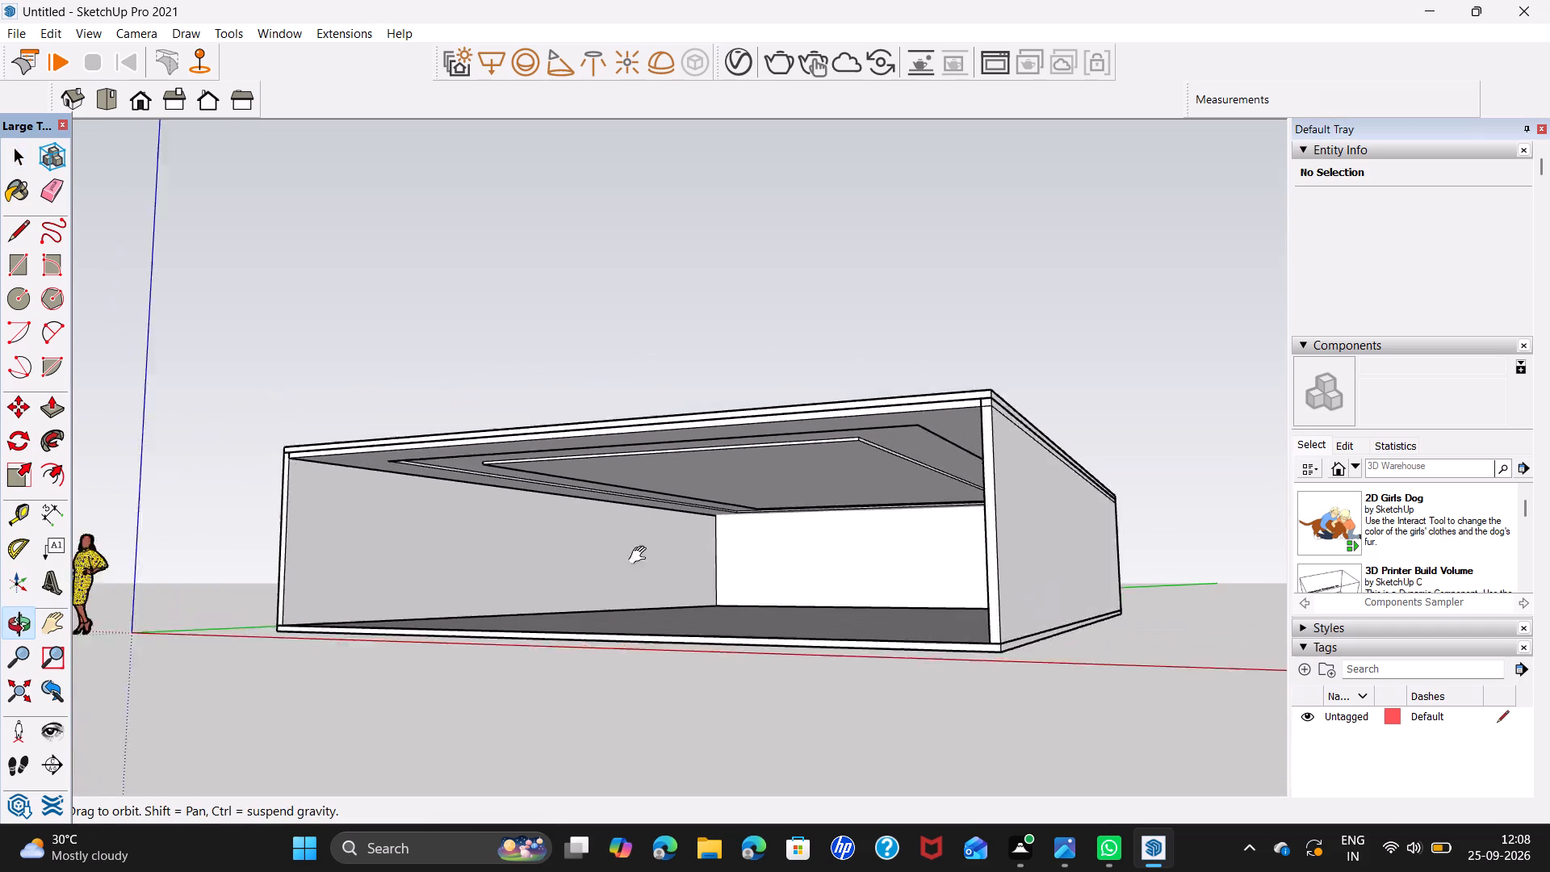
shift+middle_drag(641, 555, 669, 564)
scroll(670, 567, up, 1)
middle_drag(763, 583, 727, 556)
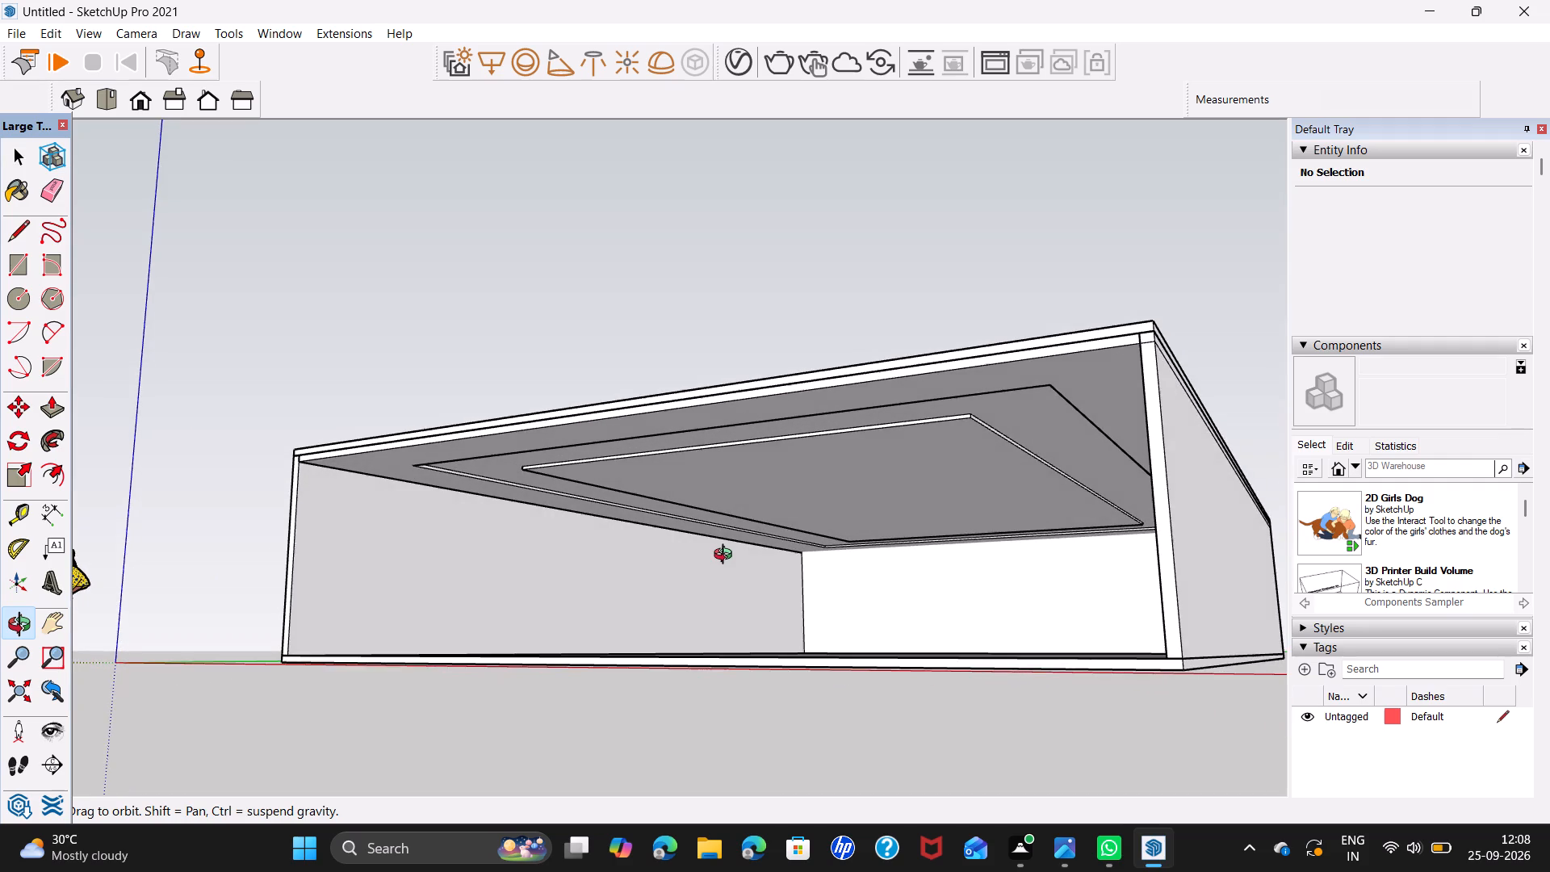
middle_drag(727, 556, 694, 576)
scroll(632, 582, up, 2)
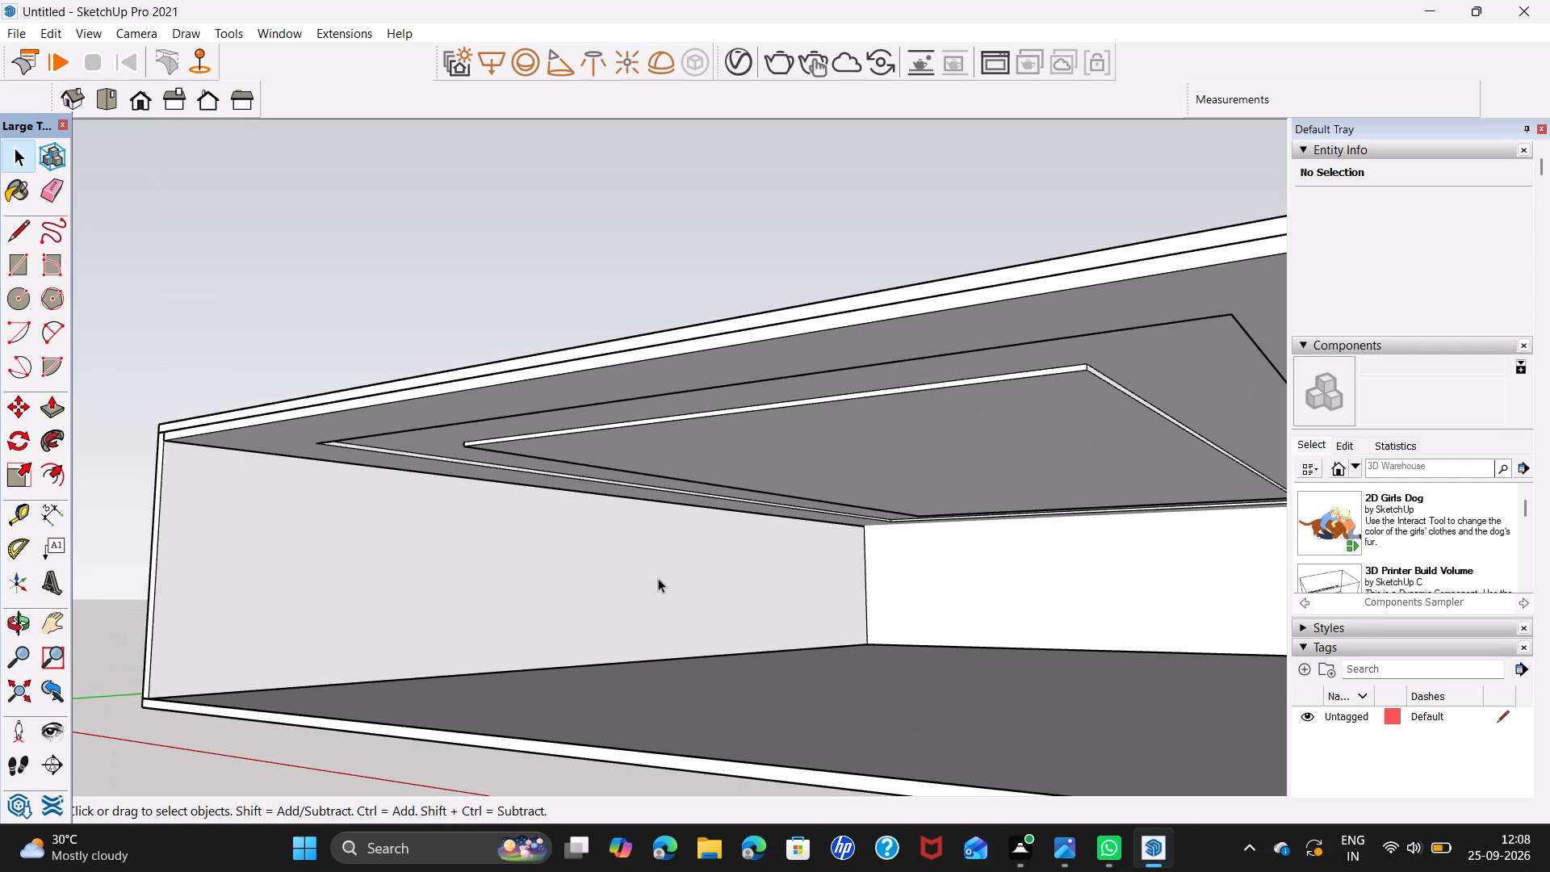
middle_drag(681, 588, 639, 584)
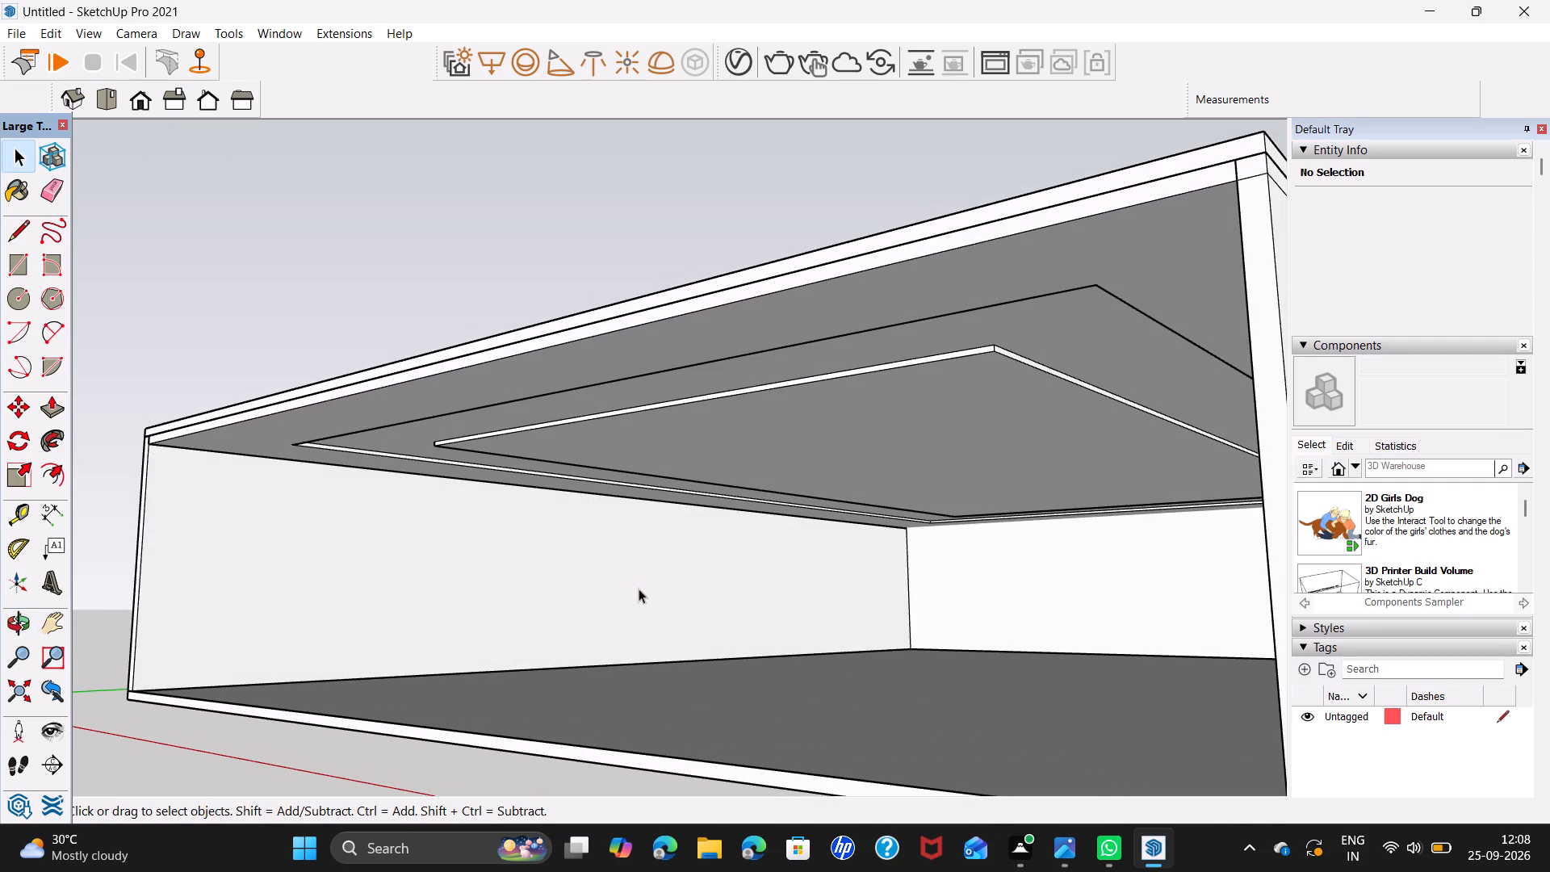
scroll(630, 586, up, 1)
scroll(630, 586, down, 1)
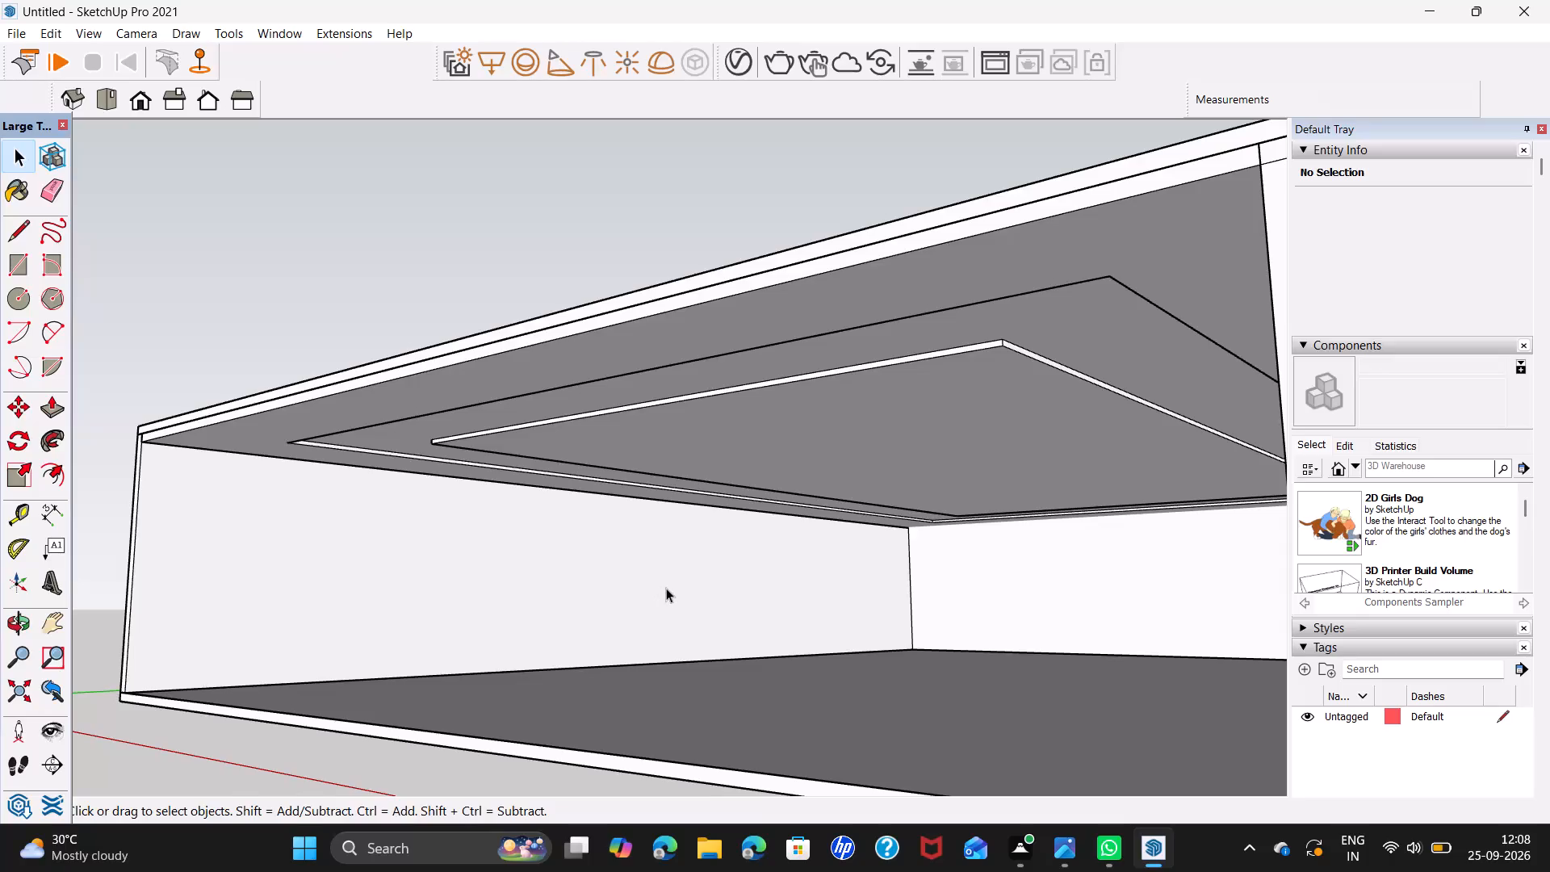
middle_drag(666, 588, 901, 606)
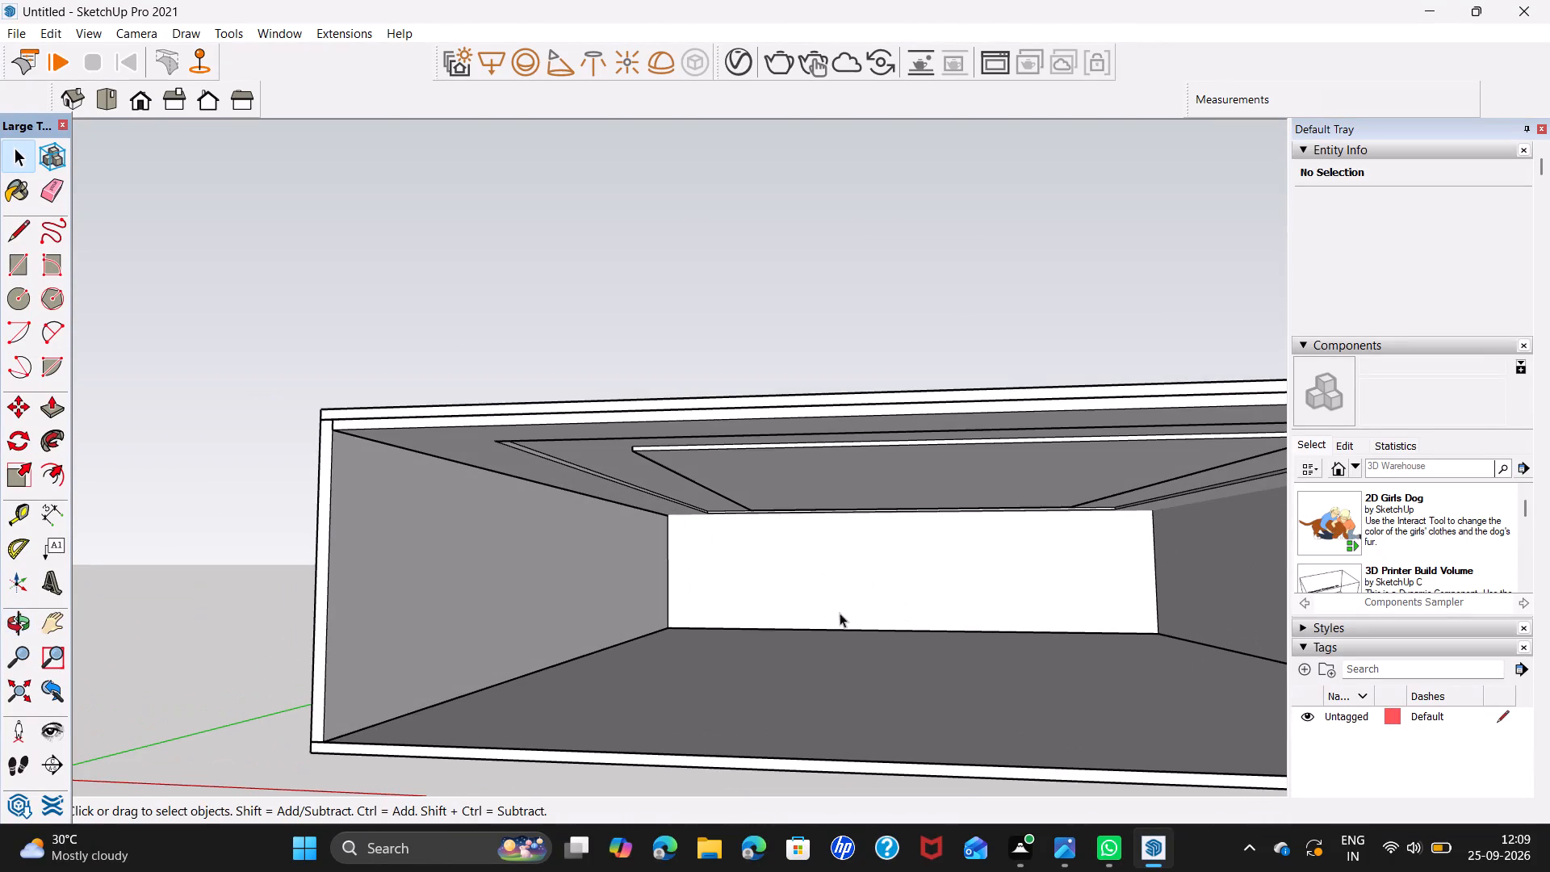
Open the room shell group for editing and draw a window rectangle about 11' by 5' 8" on the back wall.
middle_drag(840, 613, 914, 614)
shift+middle_drag(915, 576, 793, 568)
scroll(790, 563, up, 2)
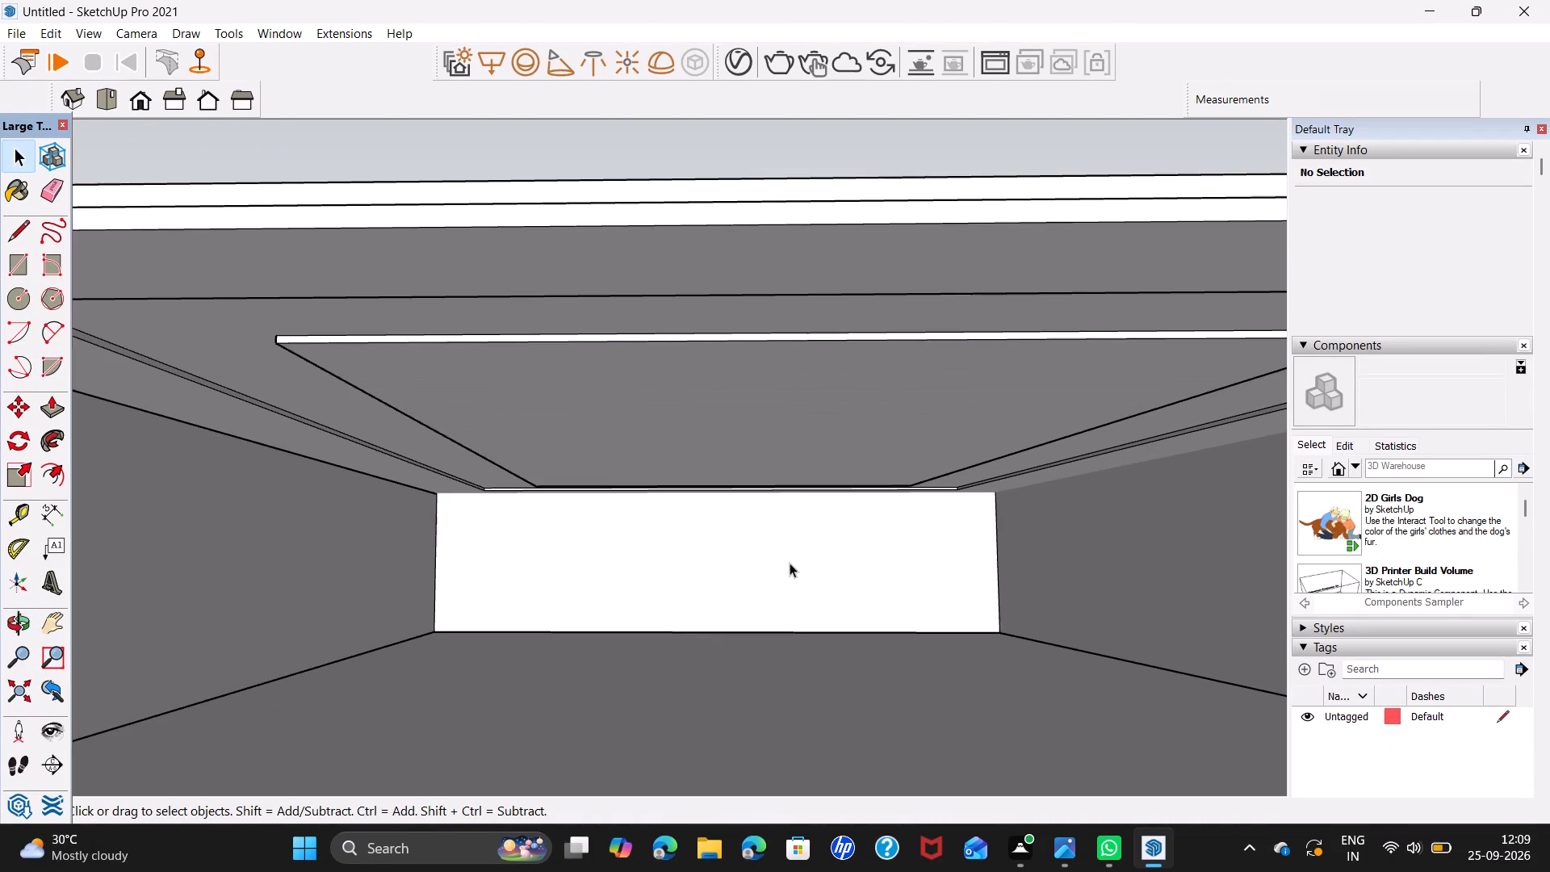
middle_drag(789, 566, 822, 569)
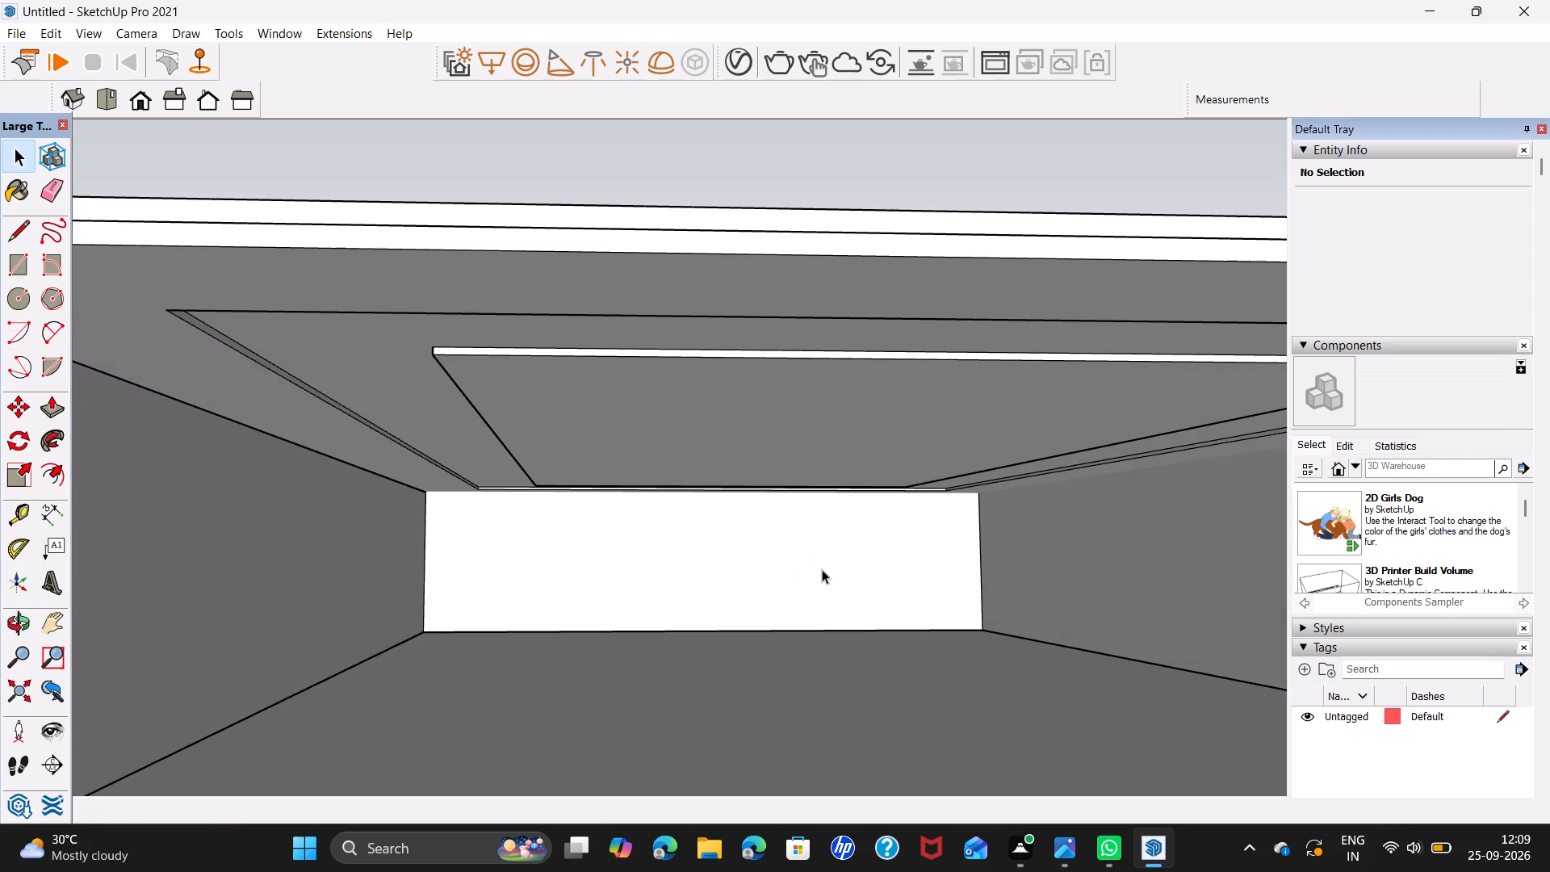
scroll(820, 568, up, 2)
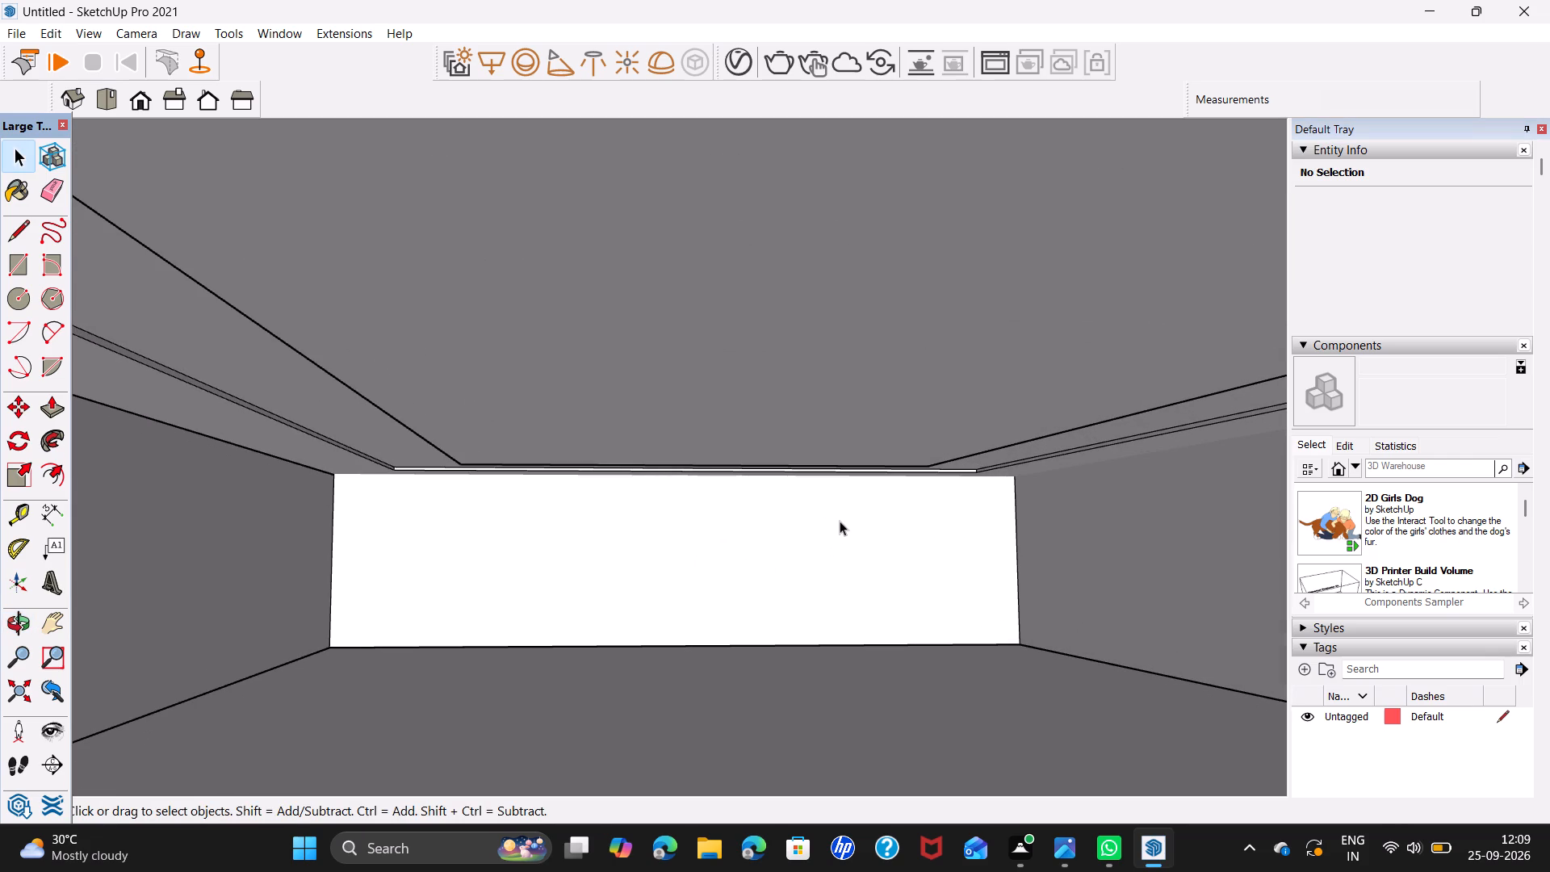
triple_click(840, 524)
click(842, 524)
click(852, 544)
click(854, 548)
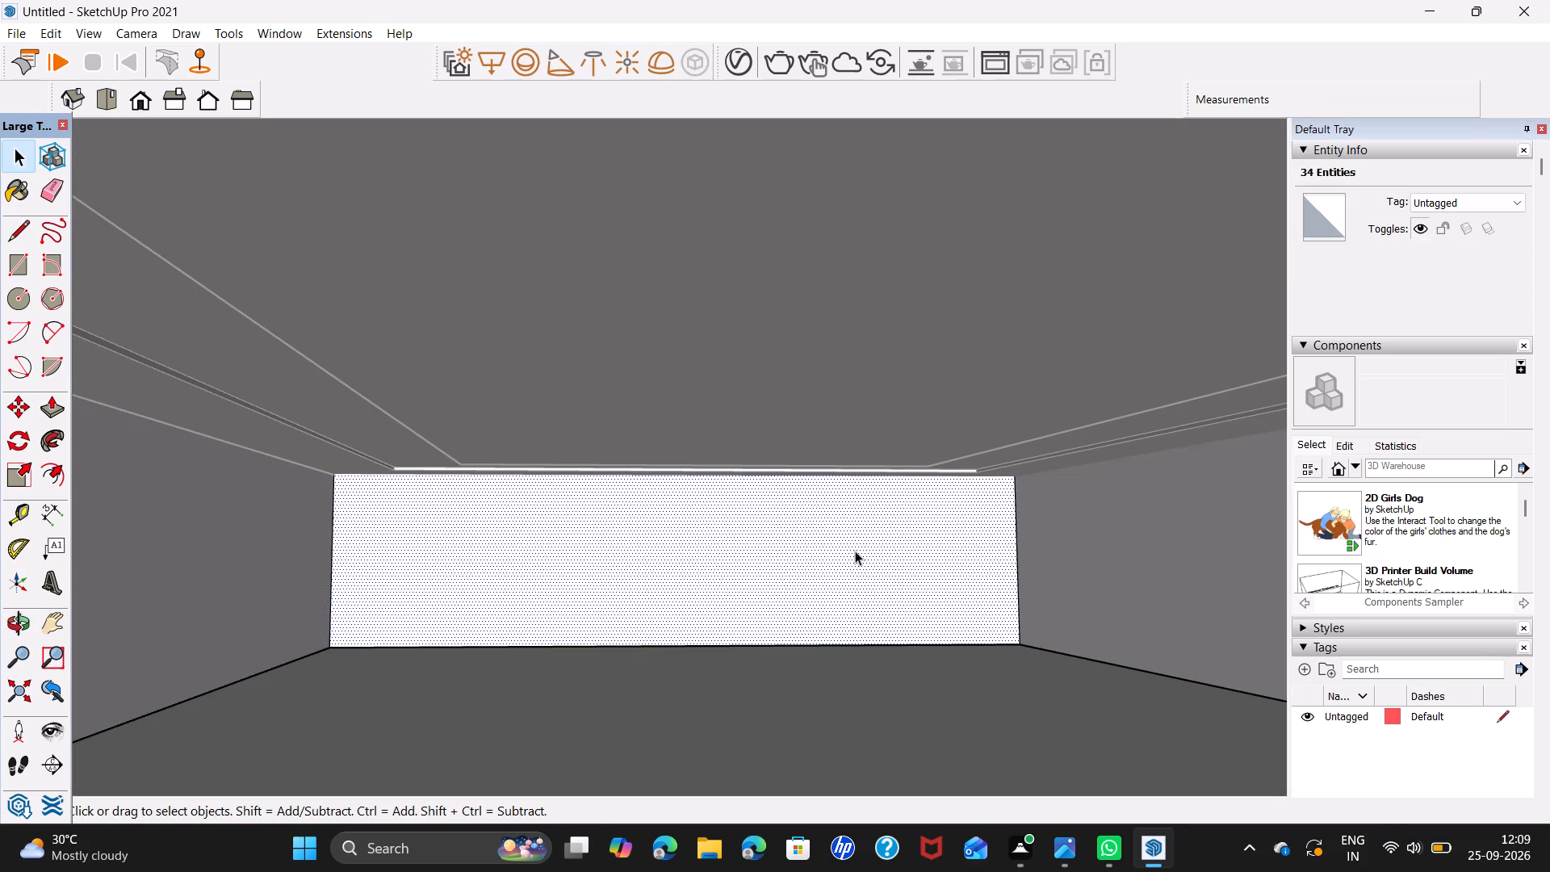
click(855, 551)
click(847, 547)
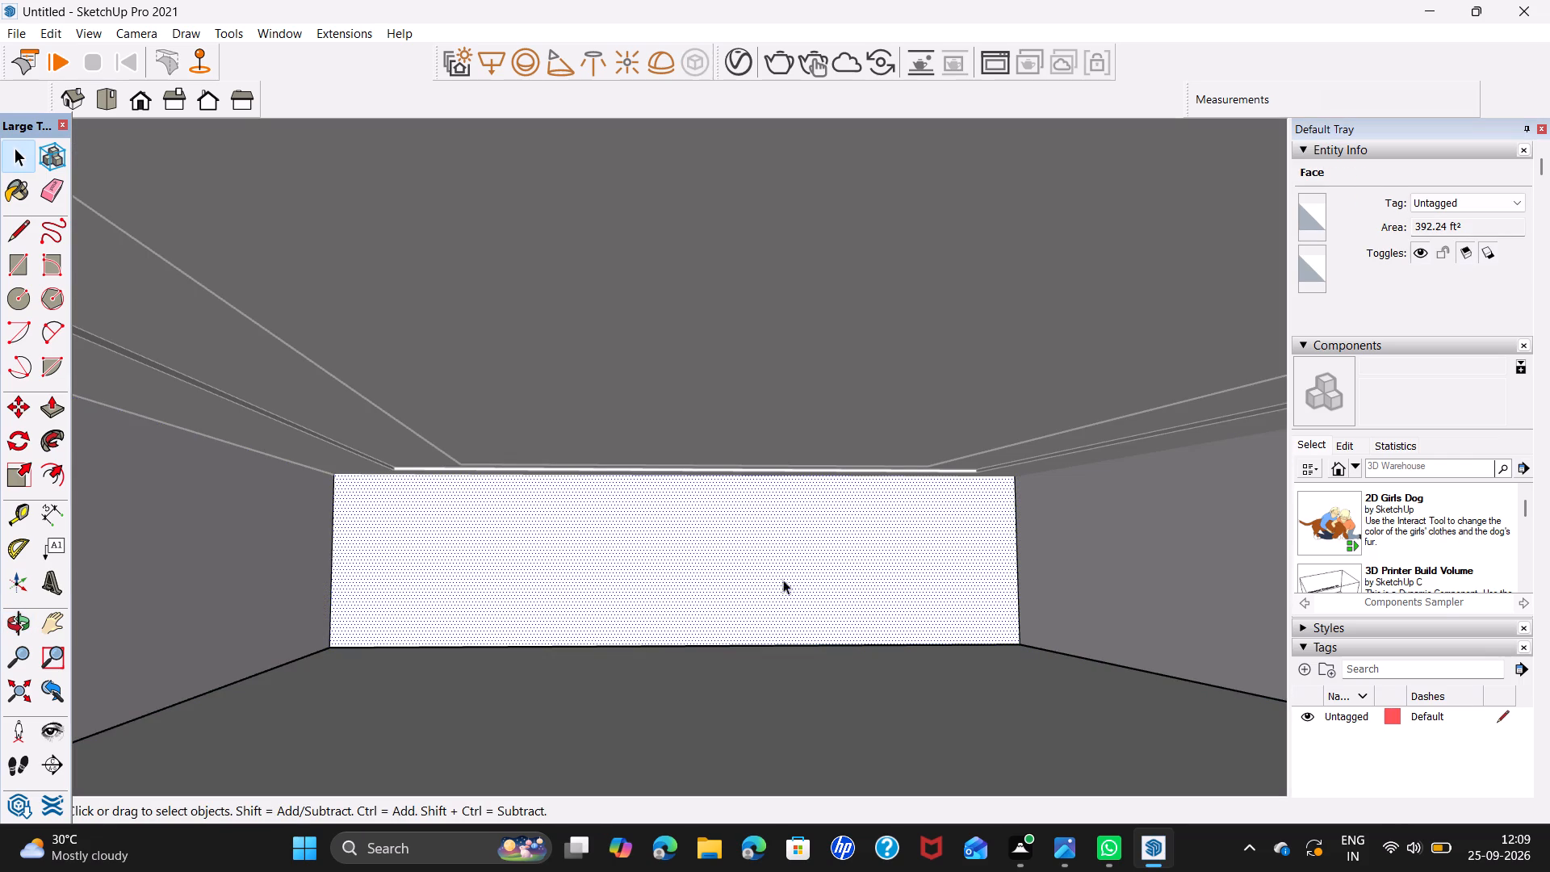
click(225, 618)
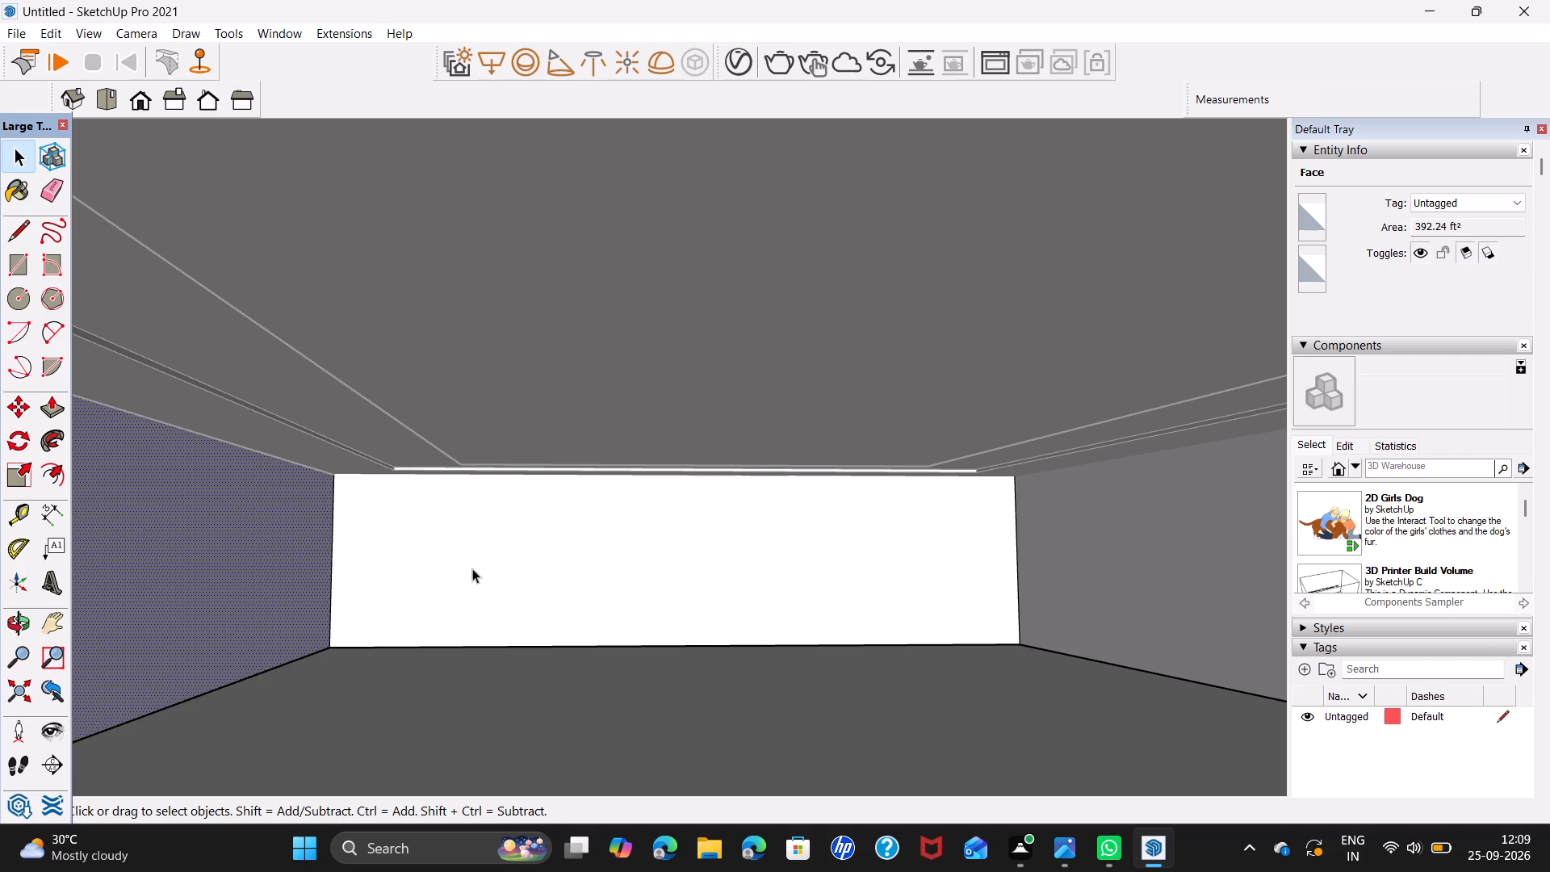
click(493, 568)
click(27, 252)
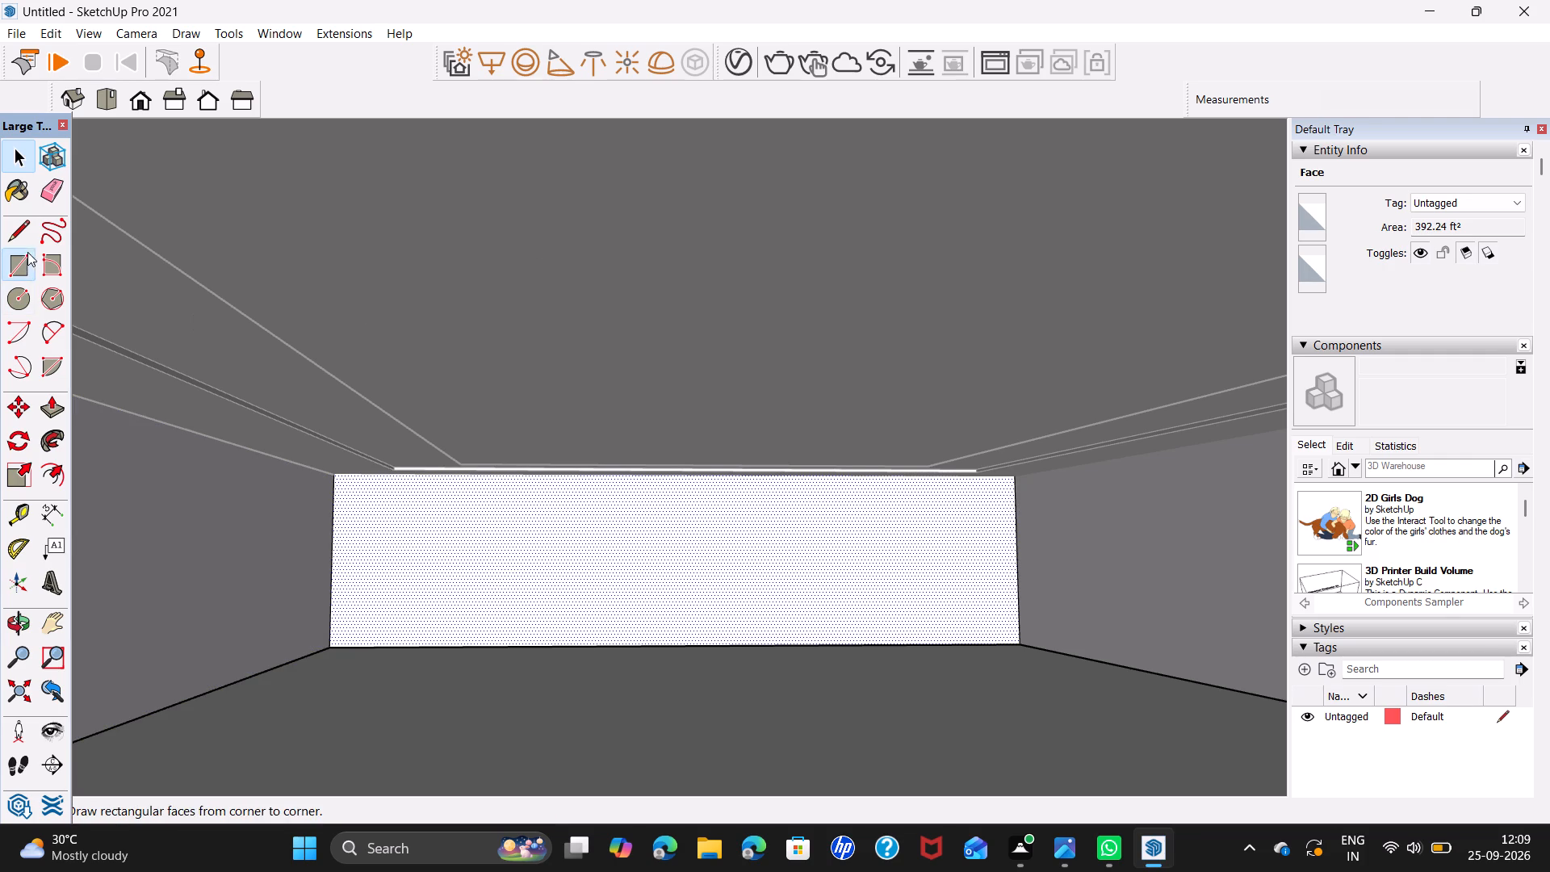
click(551, 509)
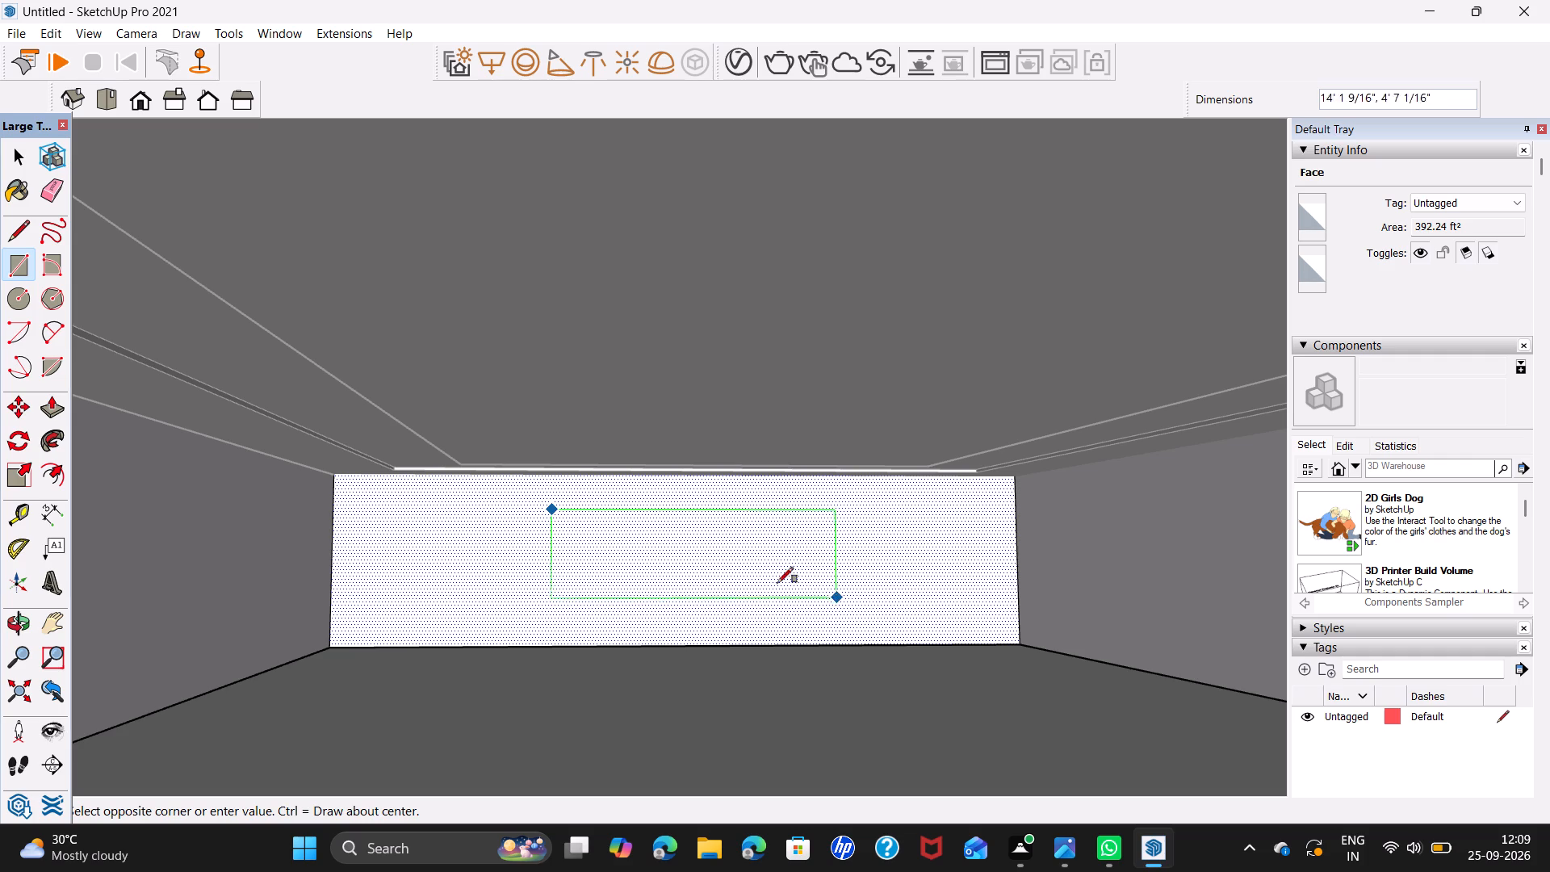
click(744, 610)
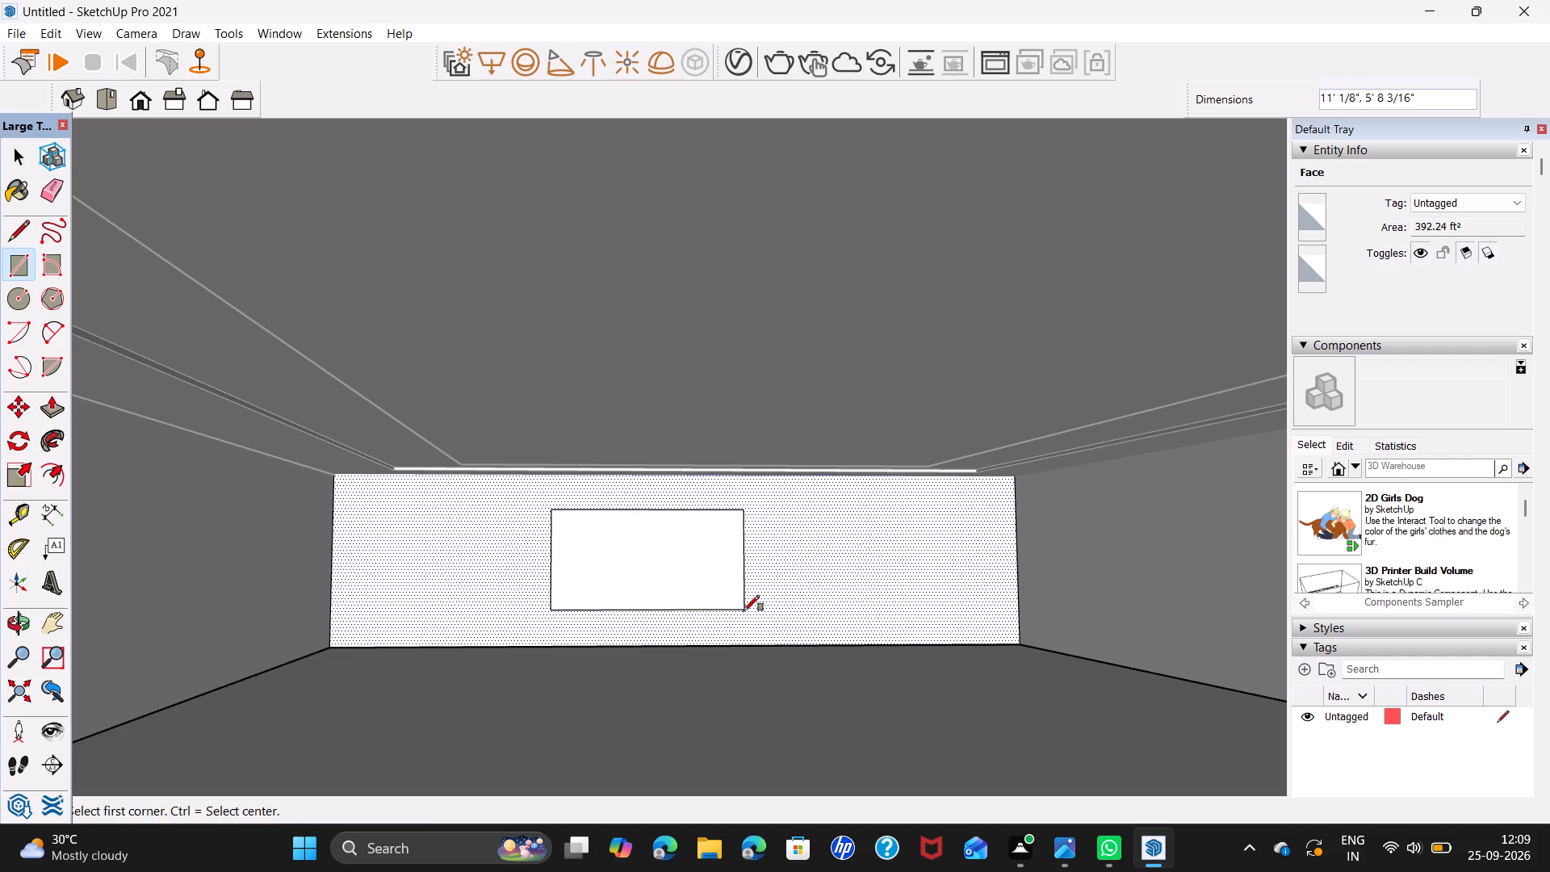
Push/Pull the back wall's window rectangle 5" through the wall to cut an opening.
key(space)
click(706, 593)
key(p)
click(706, 591)
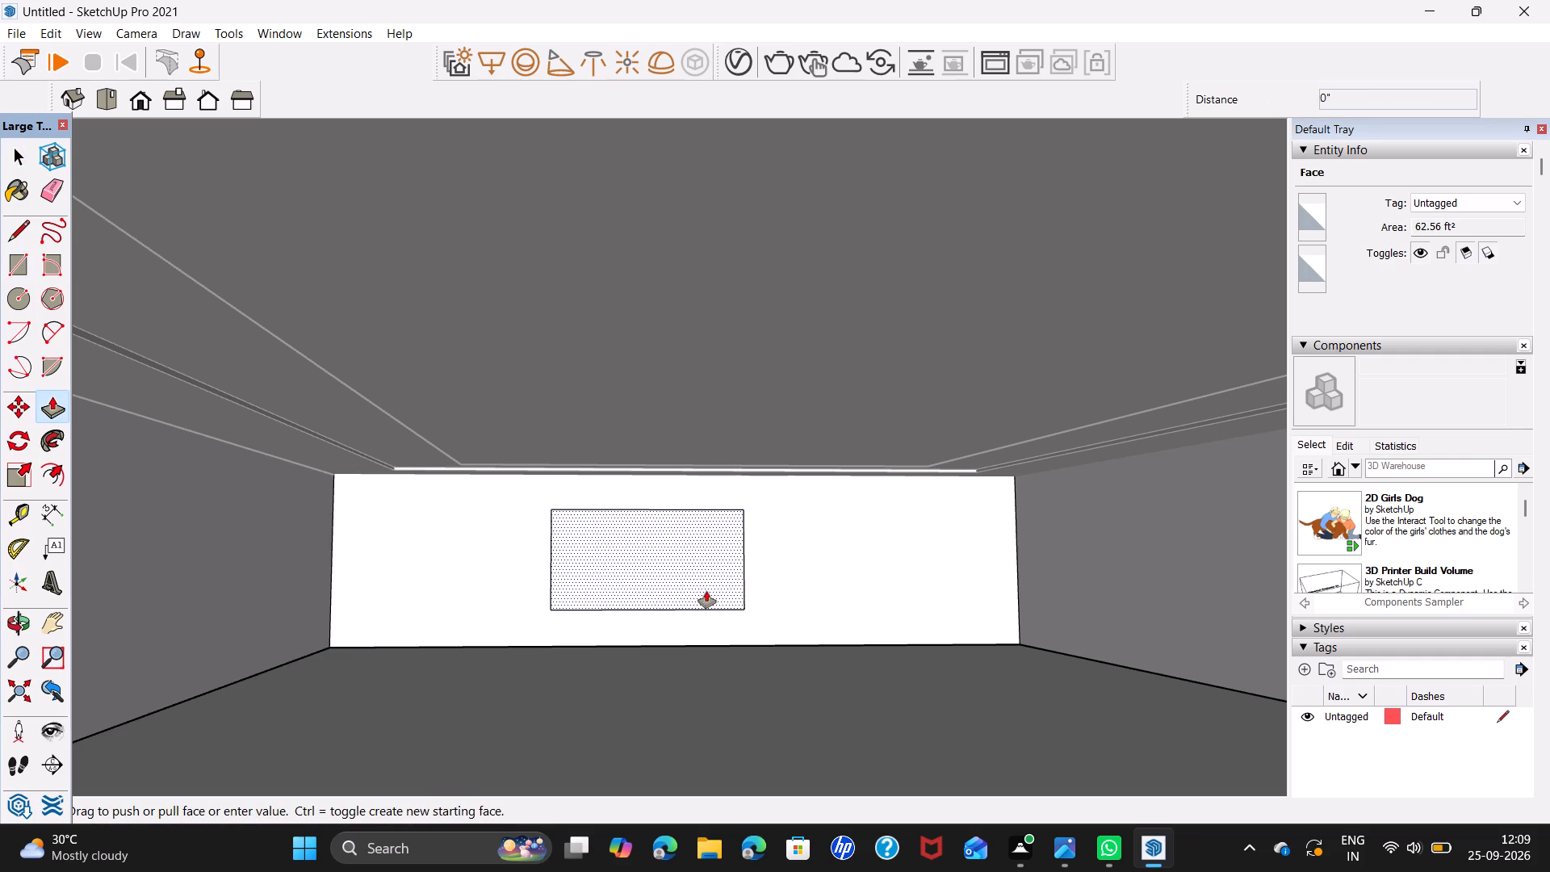
click(697, 560)
scroll(738, 567, down, 6)
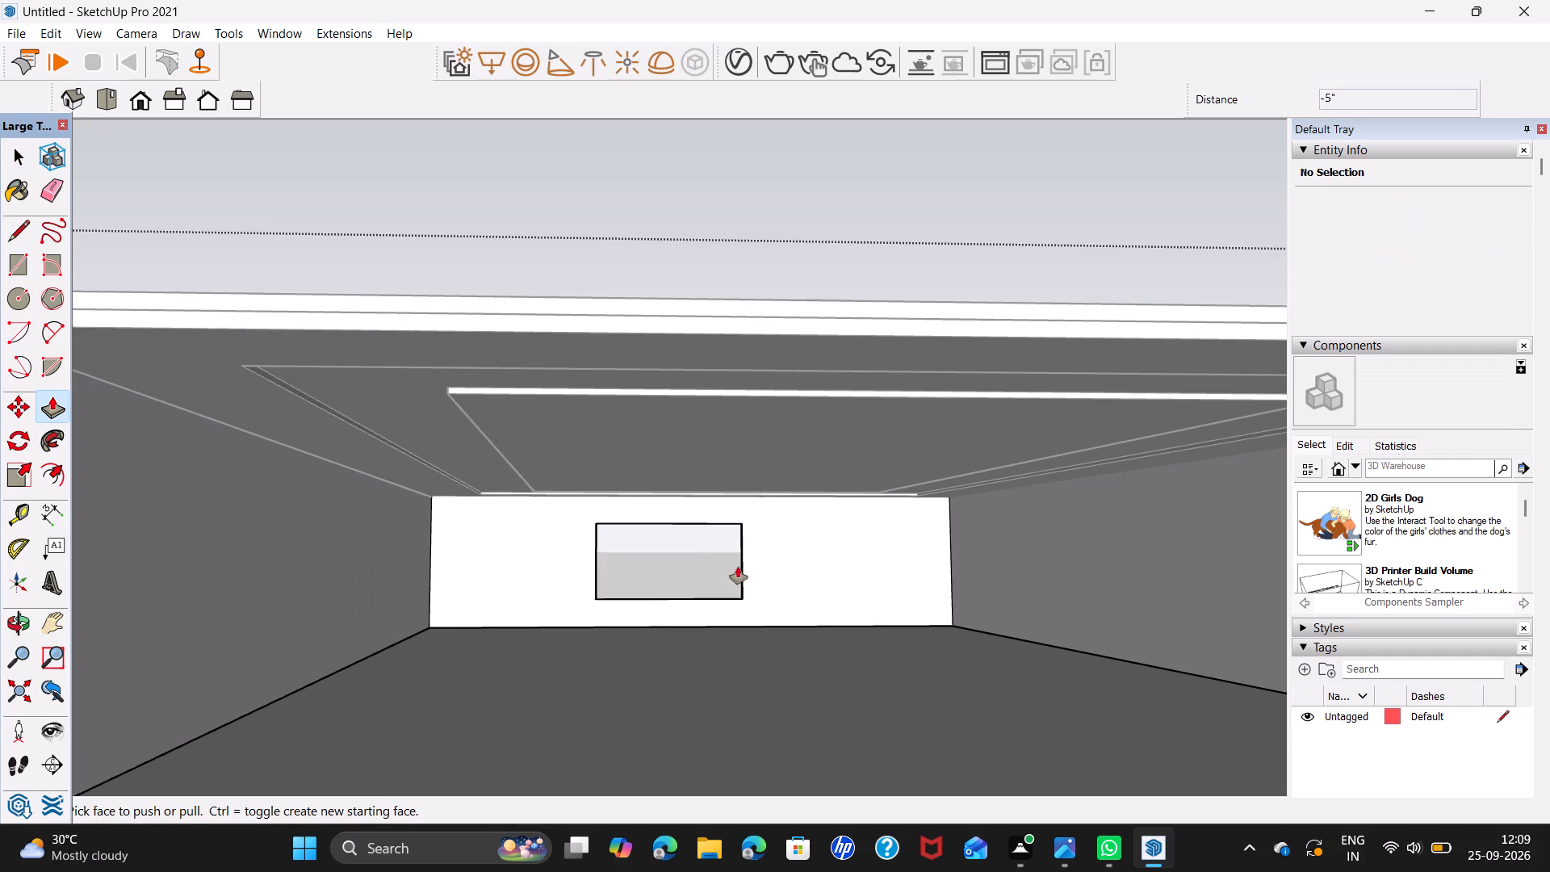
key(space)
Draw a window rectangle about 10' 1" by 4' 7" on the outer face of the side wall at the origin, near its back end.
middle_drag(763, 589, 526, 587)
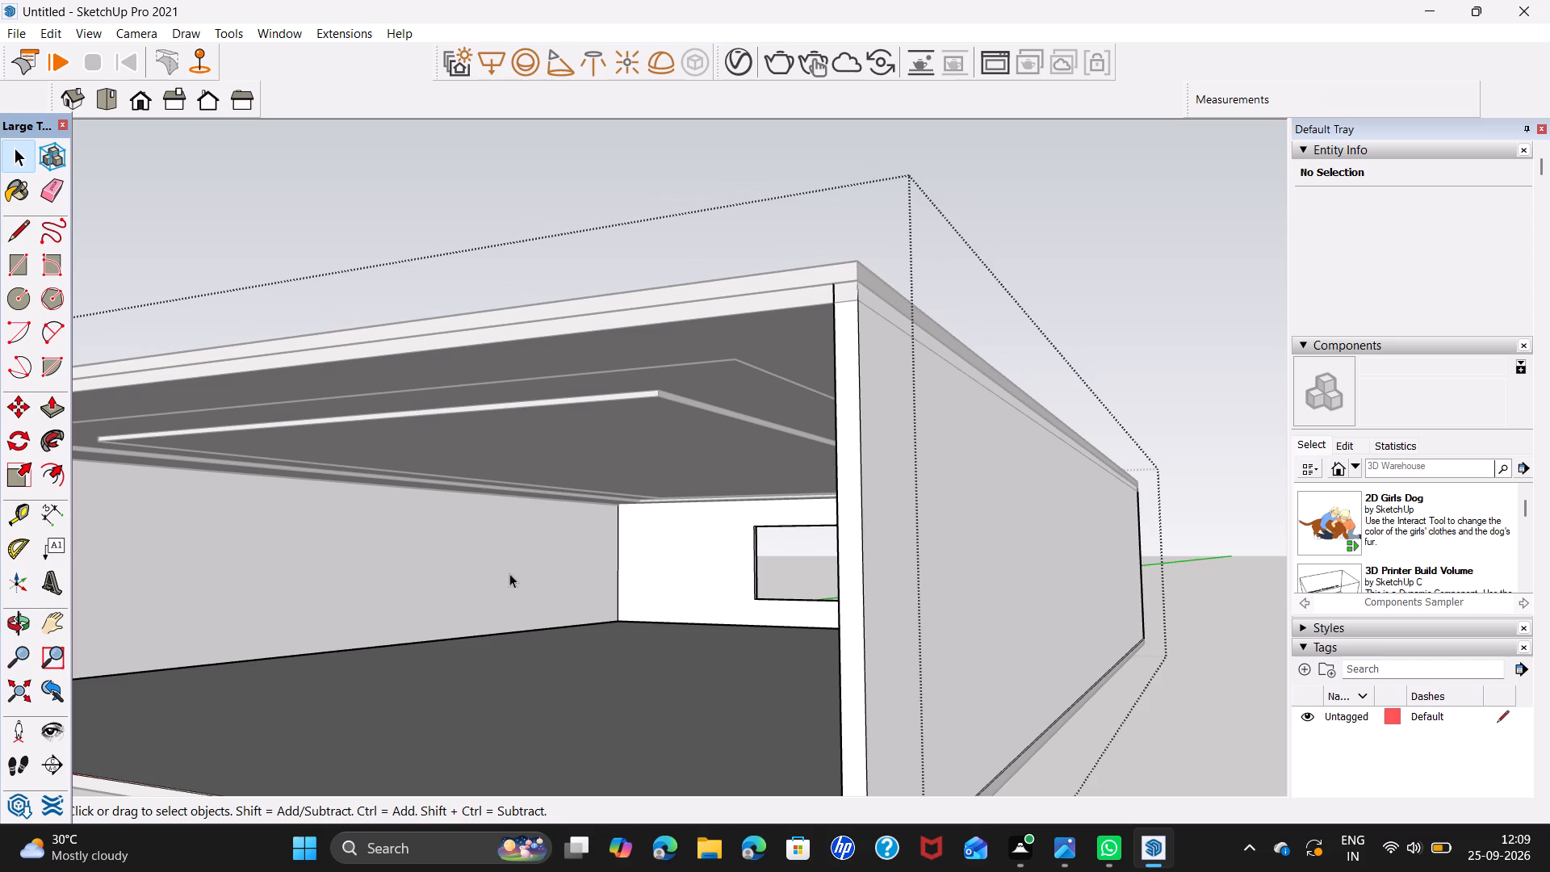
shift+middle_drag(542, 564, 867, 562)
shift+scroll(867, 562, down, 2)
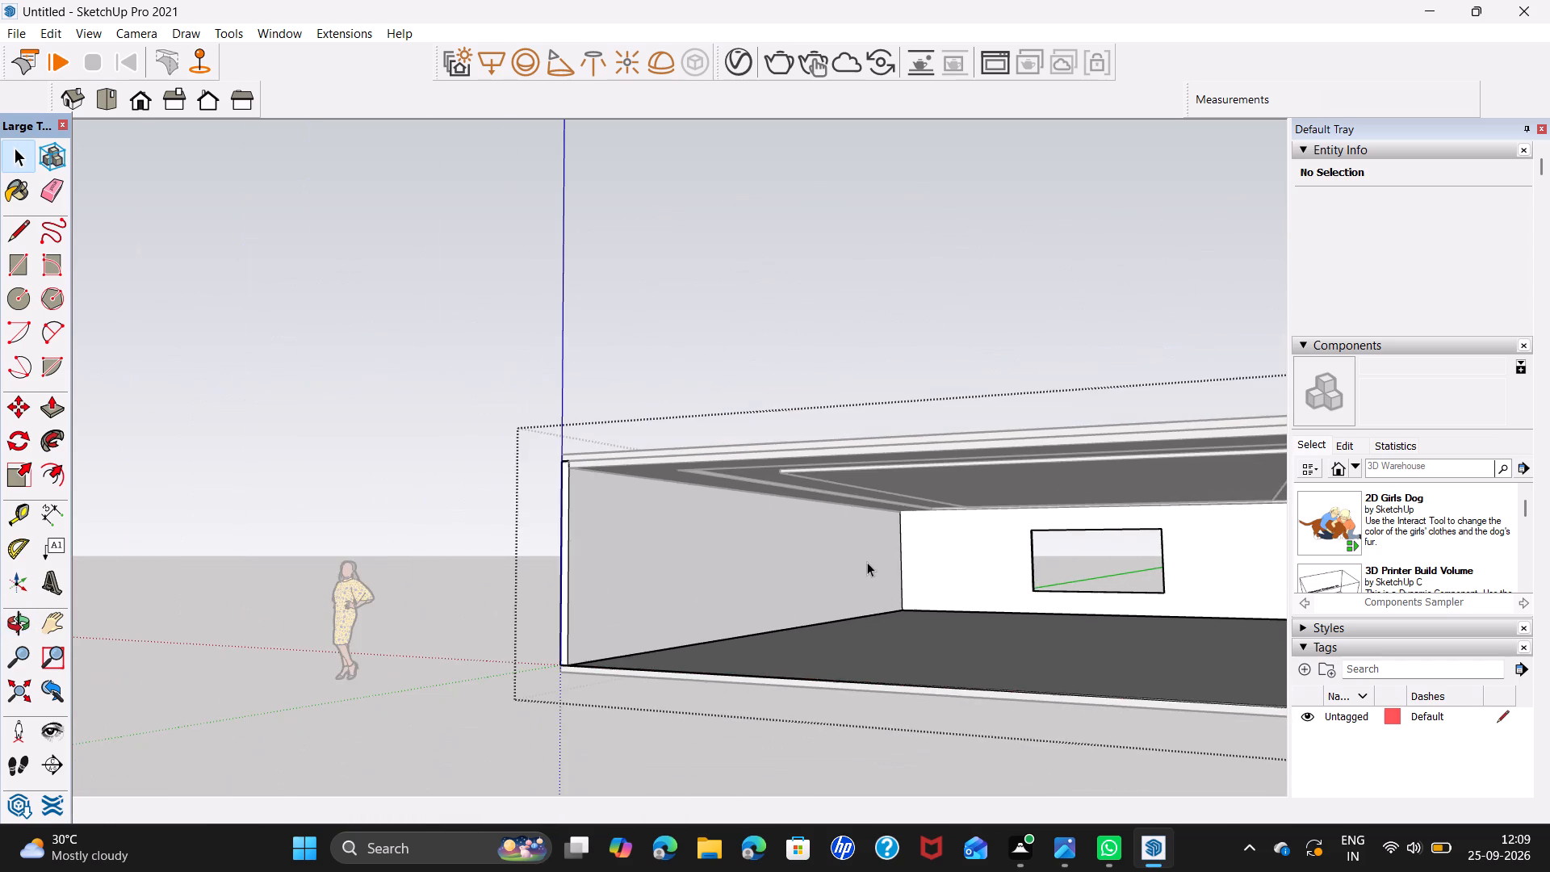
middle_drag(998, 585, 867, 590)
scroll(714, 610, down, 4)
middle_drag(691, 614, 1196, 597)
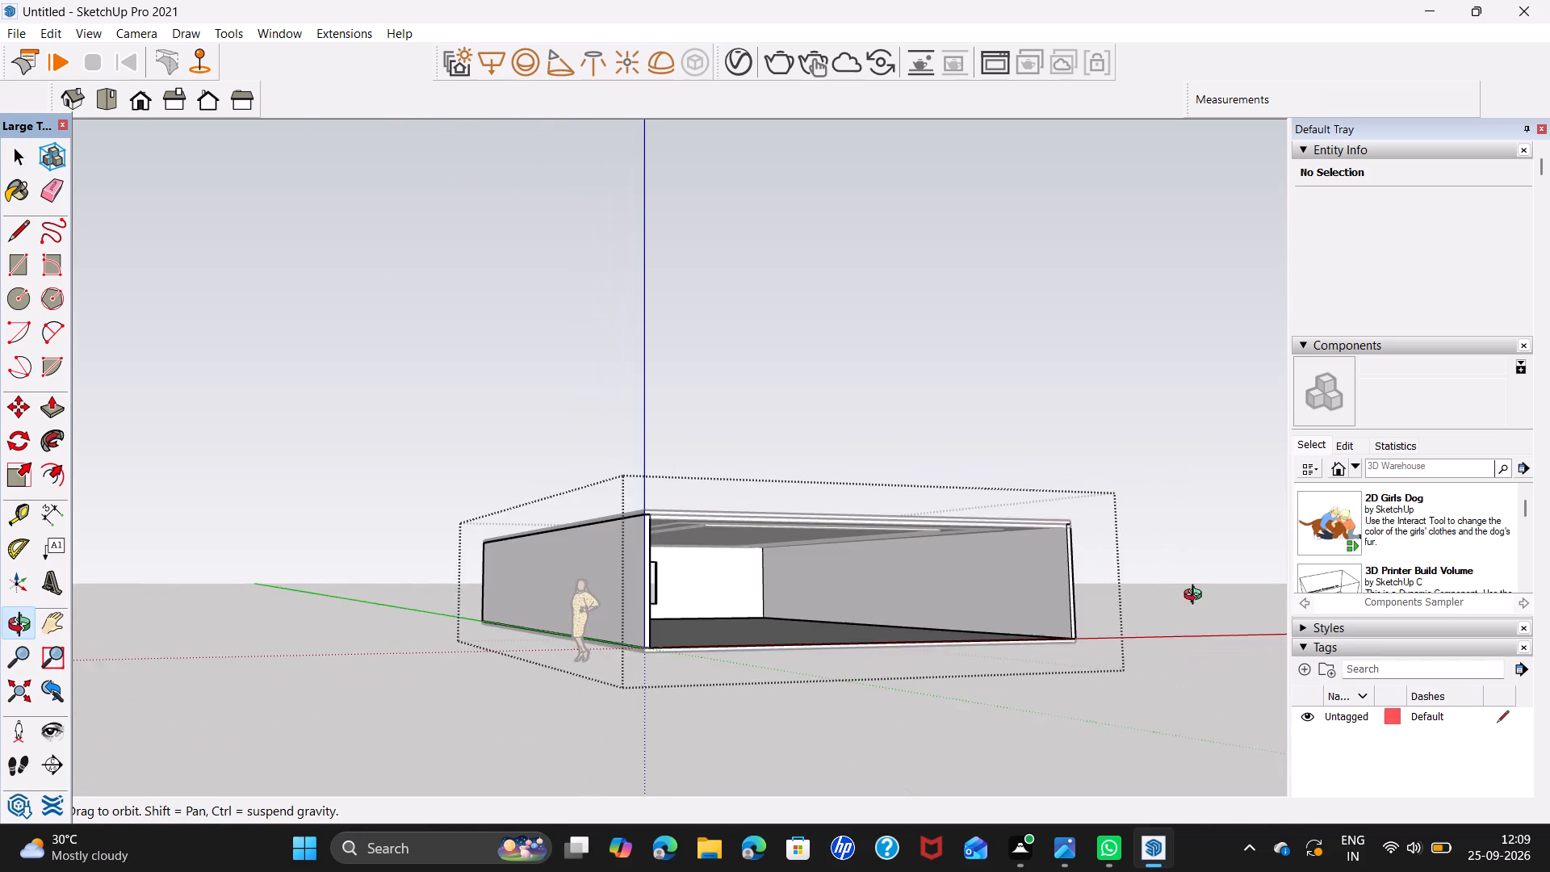
middle_drag(1196, 597, 1198, 597)
scroll(527, 585, down, 3)
middle_drag(527, 585, 951, 599)
click(430, 581)
middle_drag(422, 581, 449, 581)
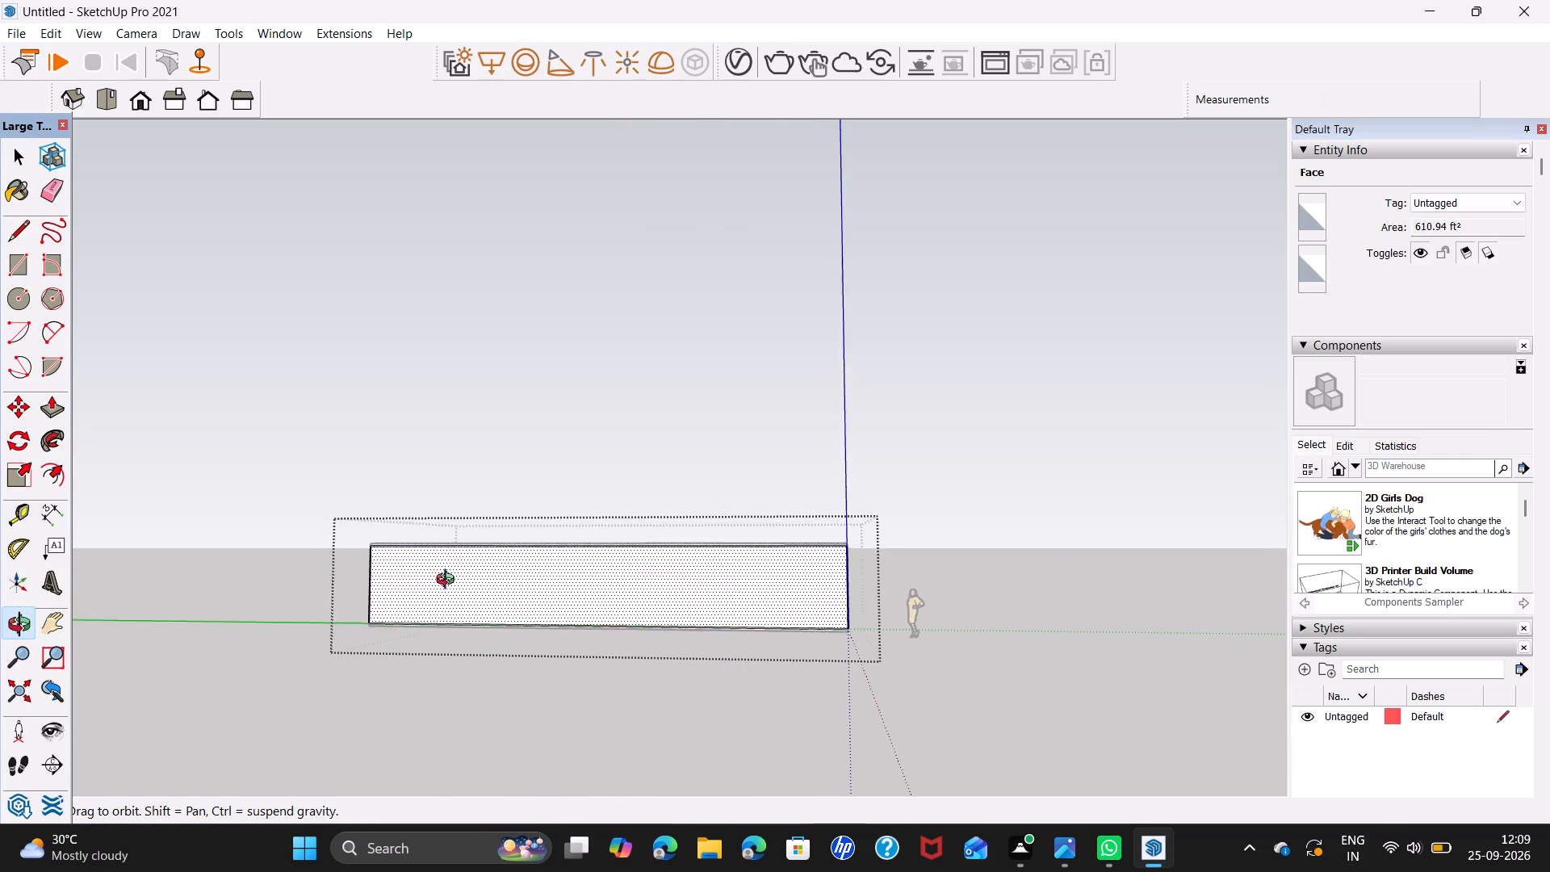
middle_drag(449, 581, 505, 600)
scroll(436, 593, up, 6)
middle_drag(436, 593, 462, 591)
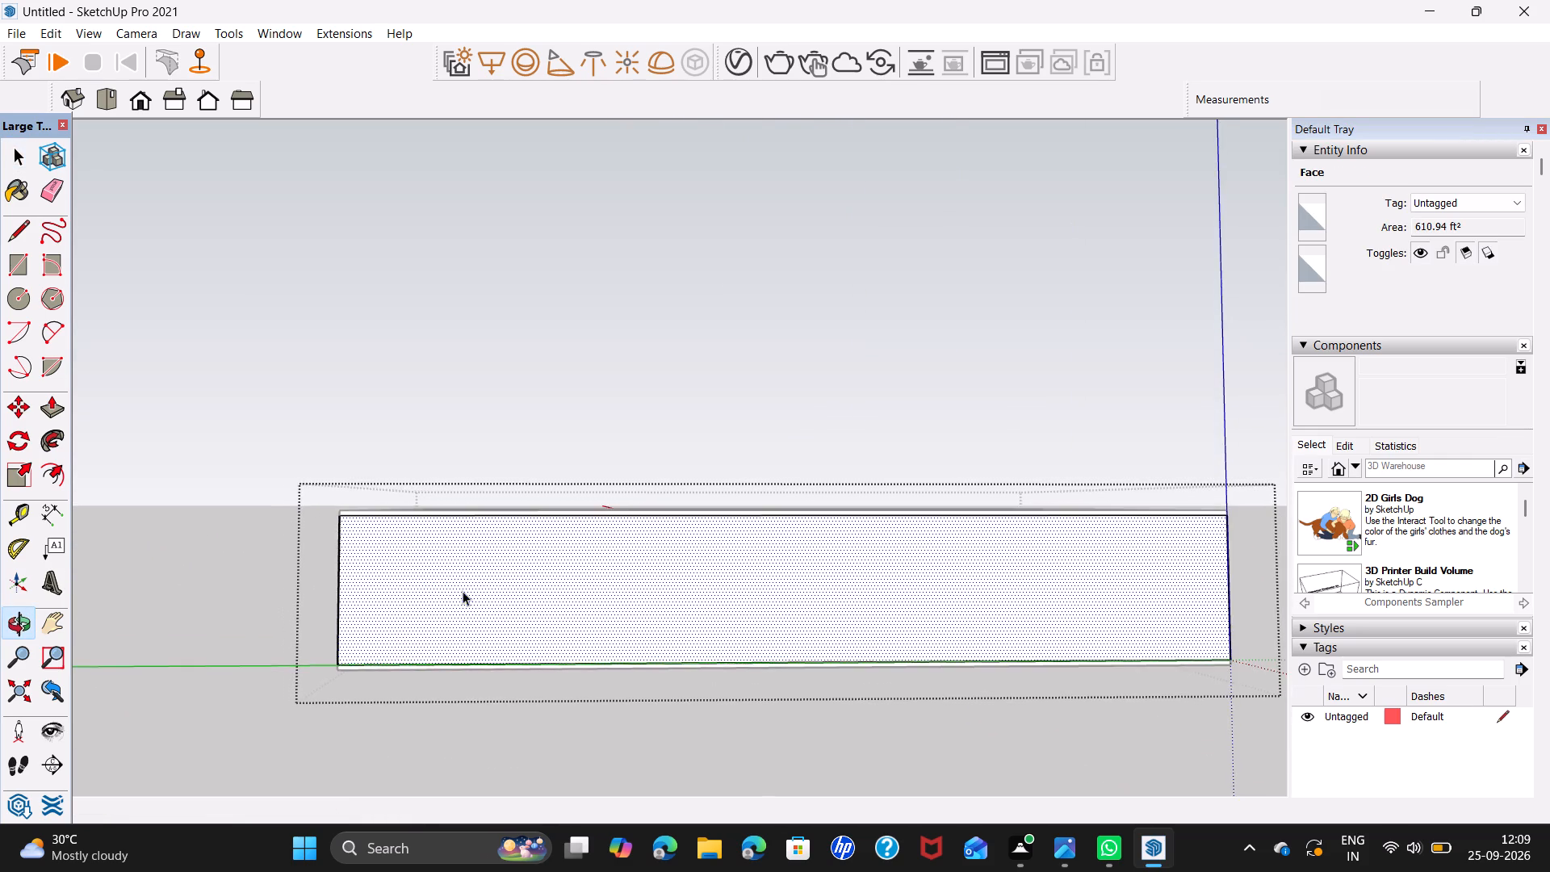
scroll(442, 584, up, 6)
middle_drag(428, 564, 409, 559)
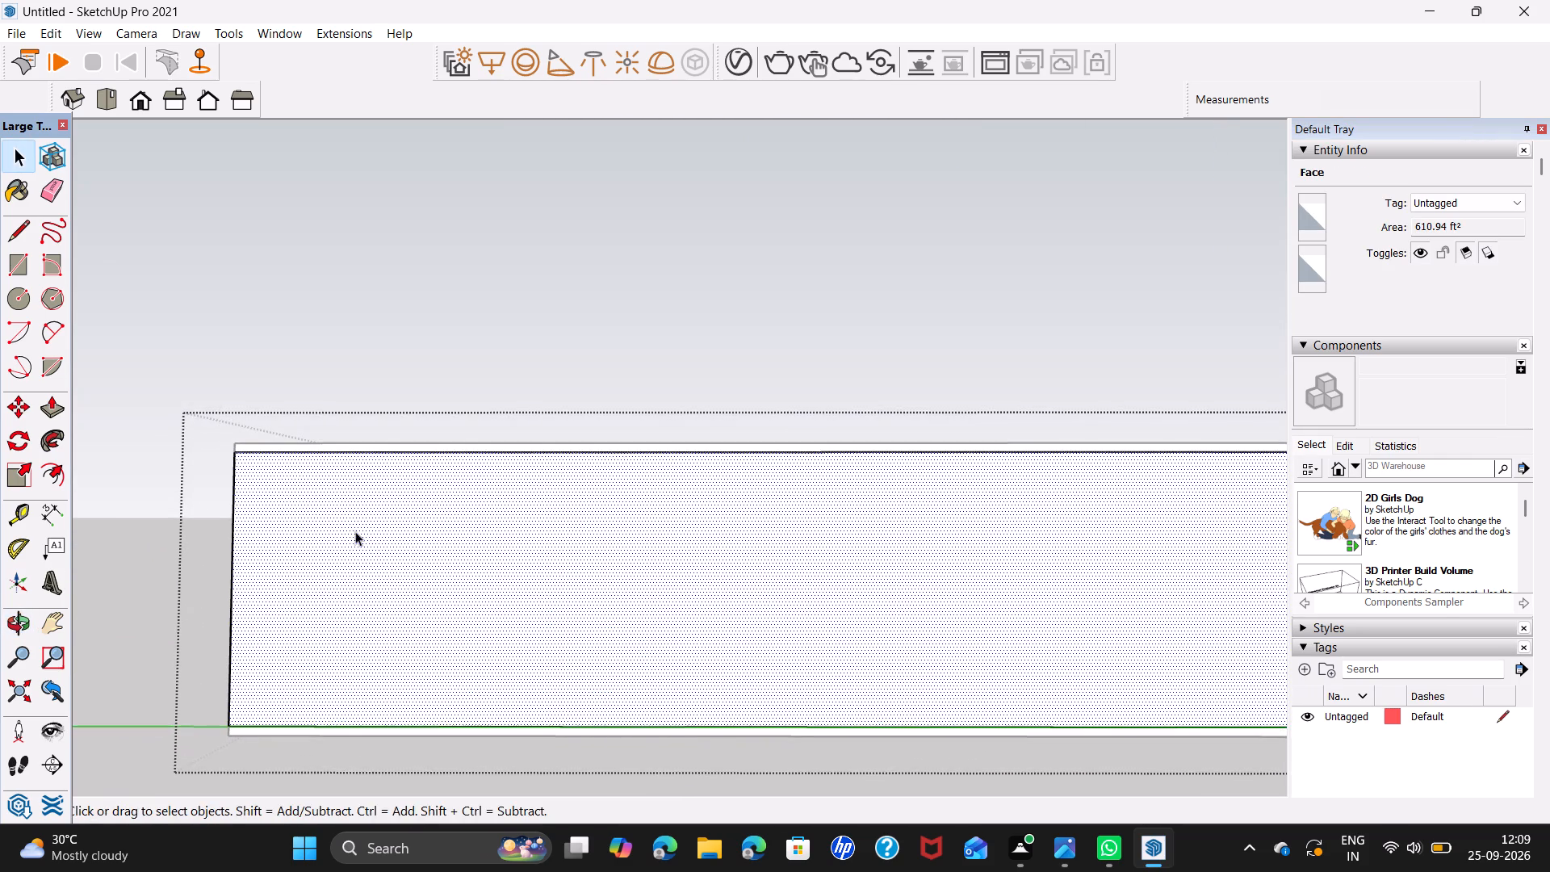
click(19, 265)
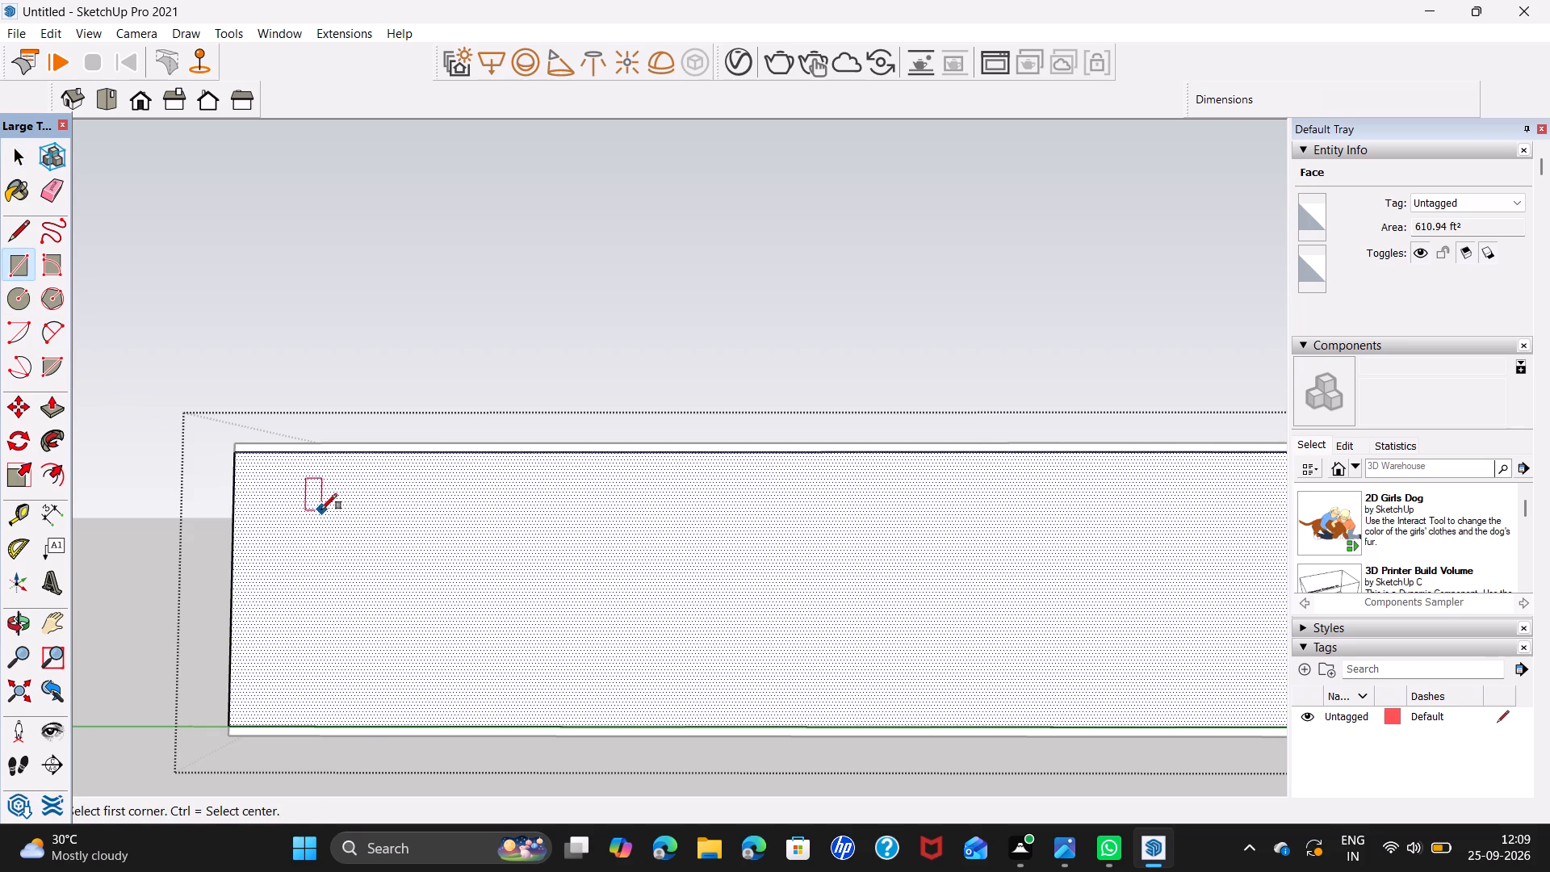
click(316, 501)
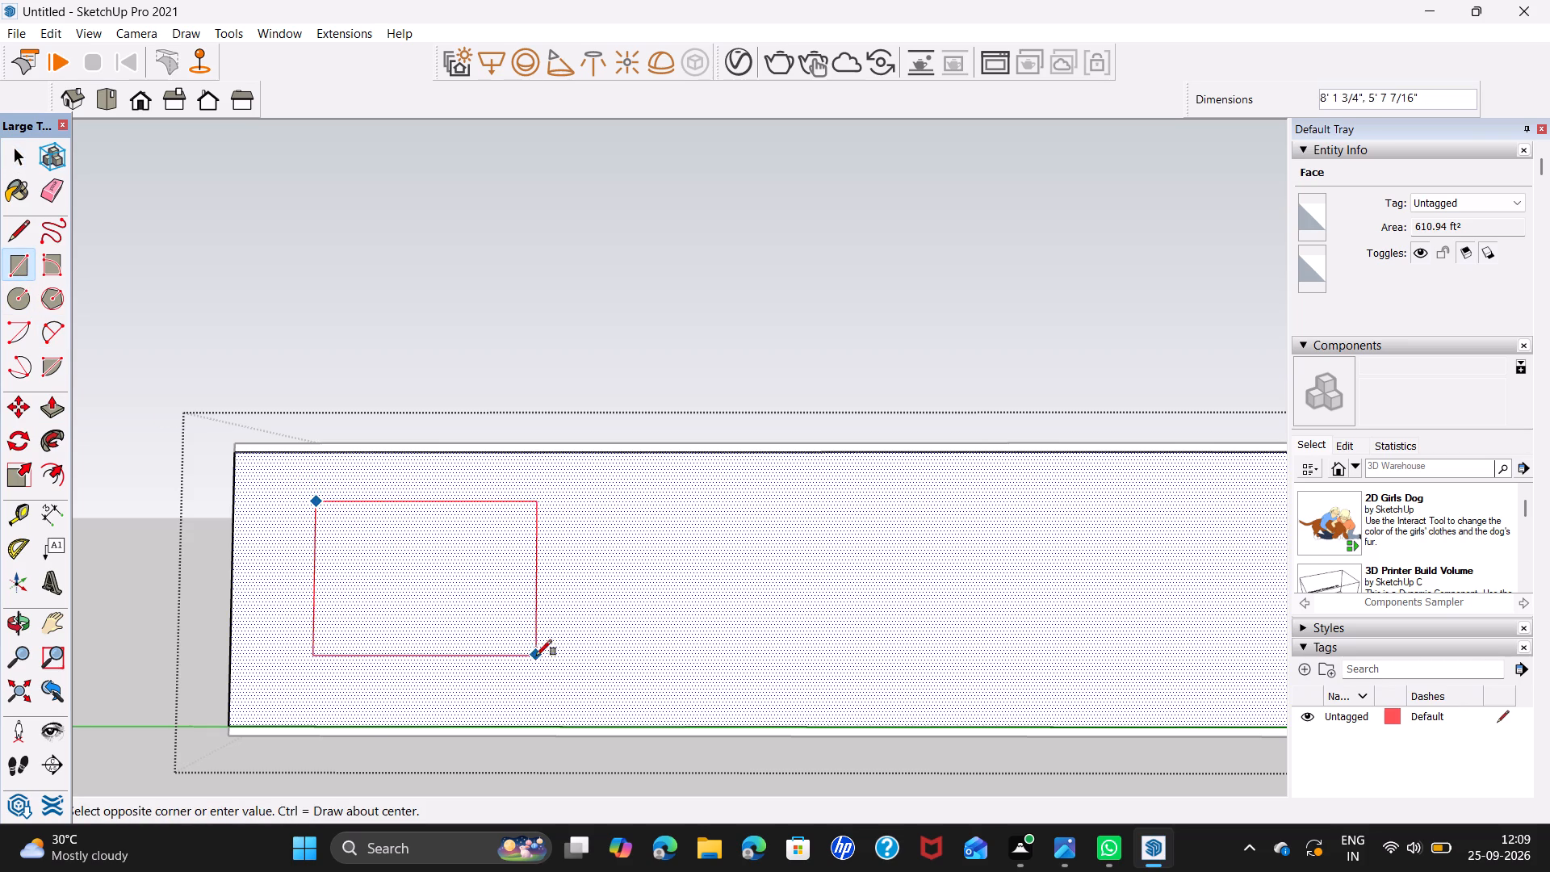
click(589, 627)
key(space)
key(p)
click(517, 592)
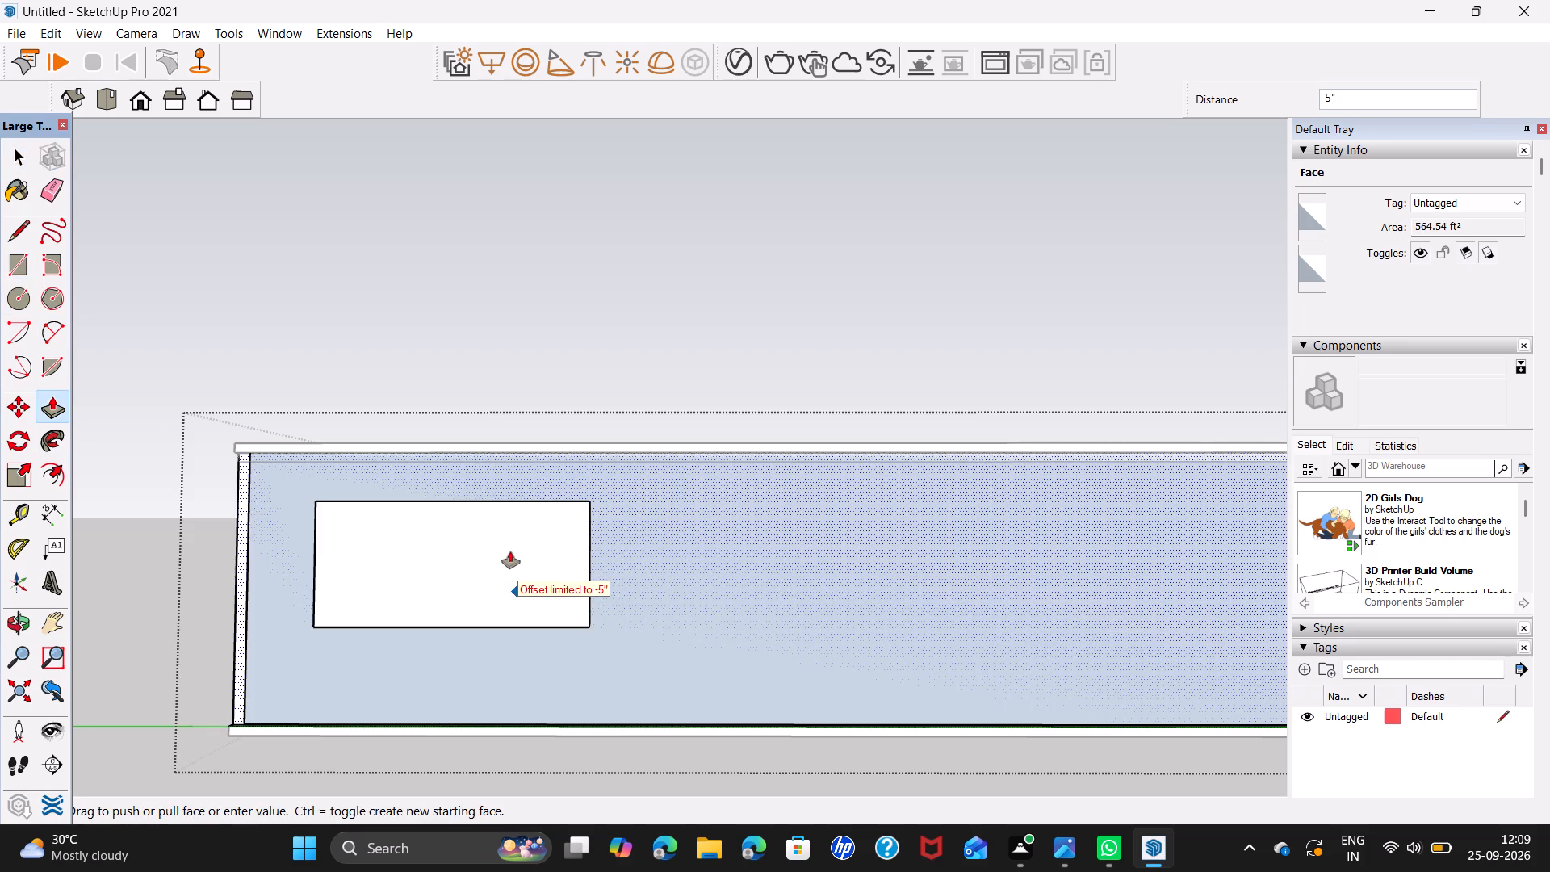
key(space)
Push/Pull the side wall's window rectangle 5" through the wall to cut an opening.
click(515, 576)
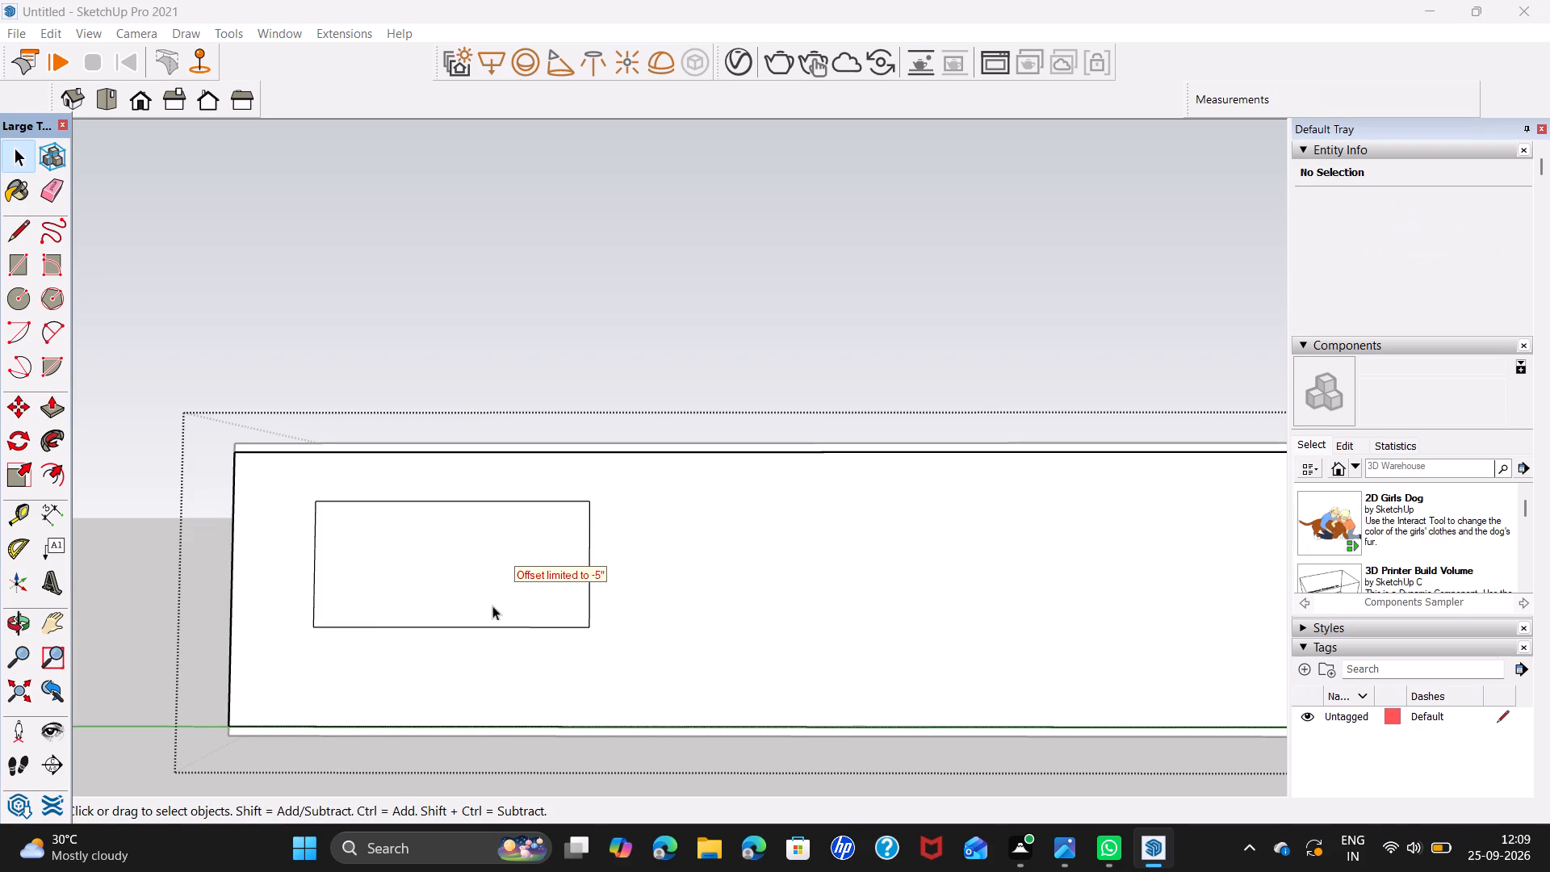
click(492, 606)
key(p)
click(491, 604)
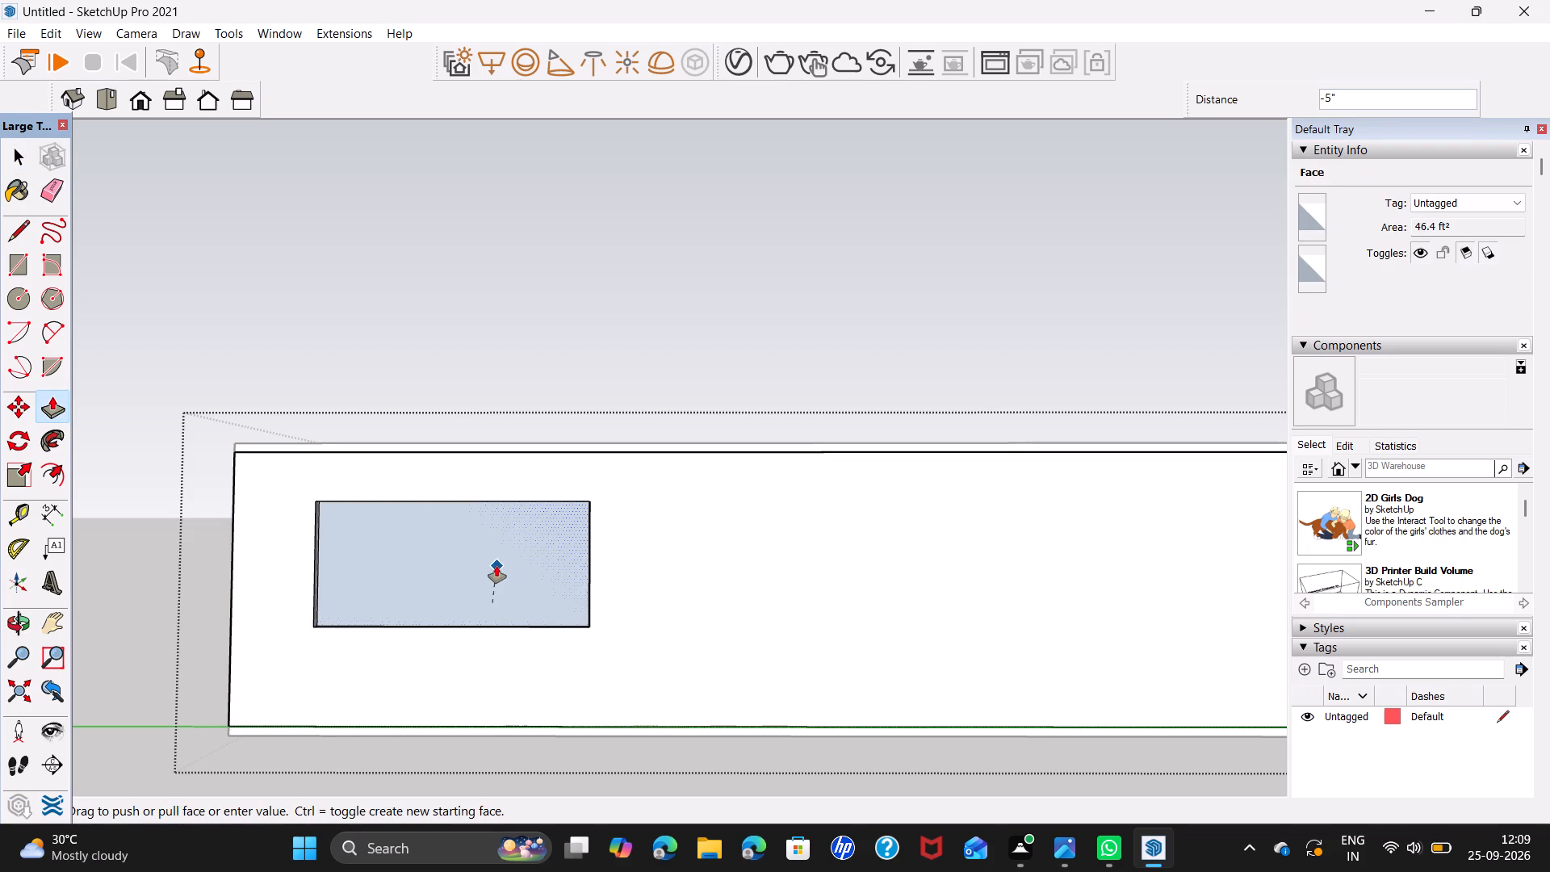
click(496, 566)
scroll(563, 605, down, 3)
key(space)
Examine the two window openings and the recessed ceiling from outside and inside the room.
scroll(735, 605, down, 7)
middle_drag(854, 594, 630, 655)
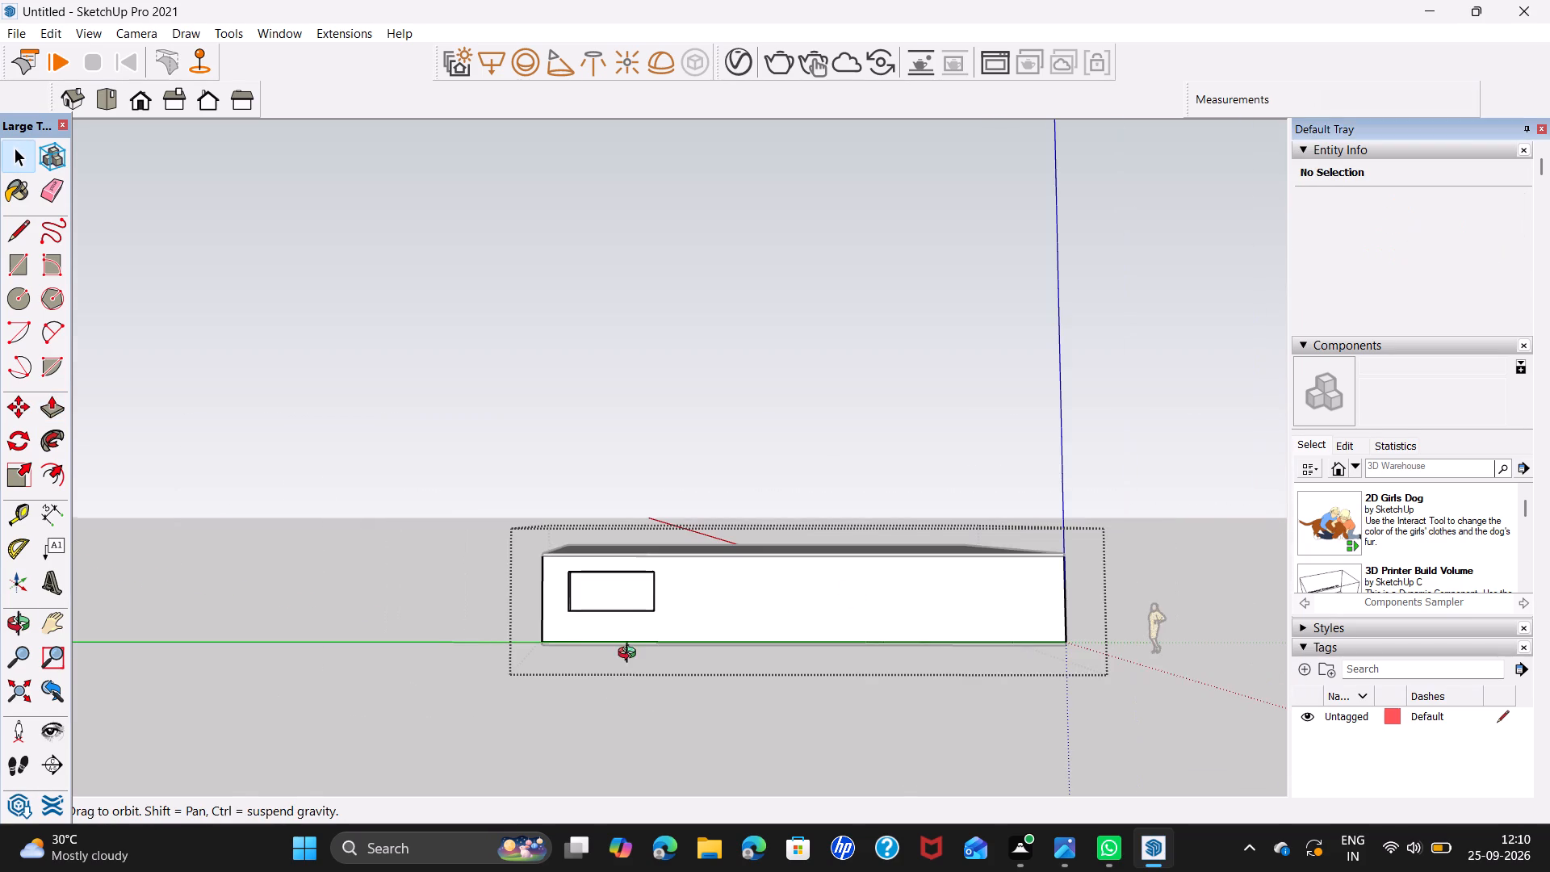
middle_drag(630, 655, 204, 614)
middle_drag(634, 627, 615, 568)
scroll(613, 616, up, 5)
scroll(802, 629, up, 1)
middle_drag(802, 629, 744, 644)
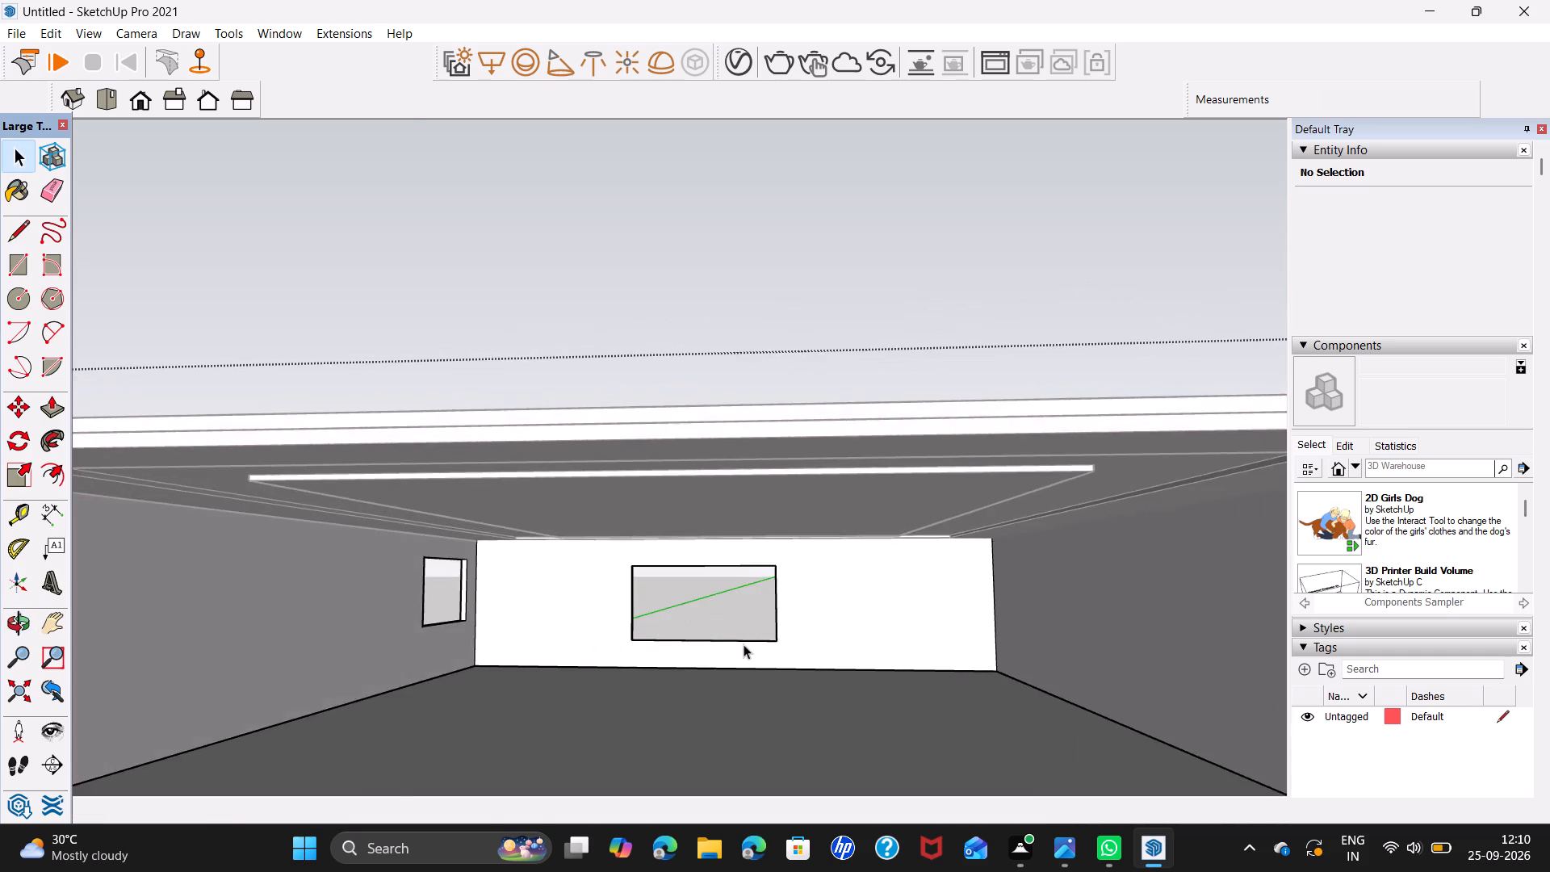
scroll(744, 644, down, 5)
middle_drag(832, 671, 1077, 646)
shift+middle_drag(711, 654, 702, 722)
middle_drag(731, 728, 779, 694)
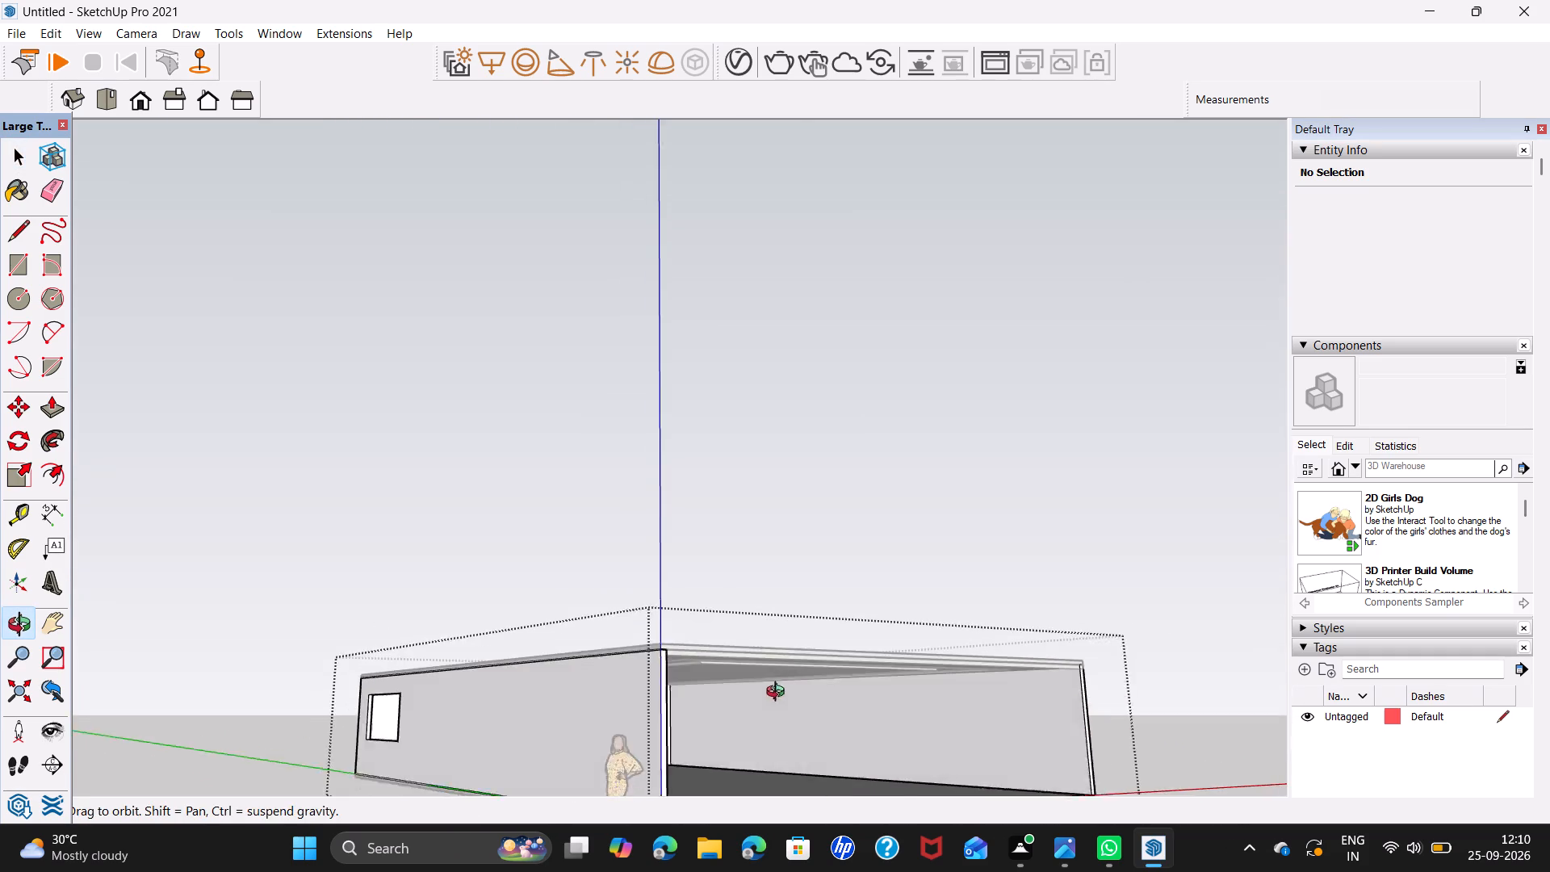
middle_drag(779, 694, 788, 681)
middle_drag(784, 681, 765, 678)
shift+middle_drag(752, 694, 699, 614)
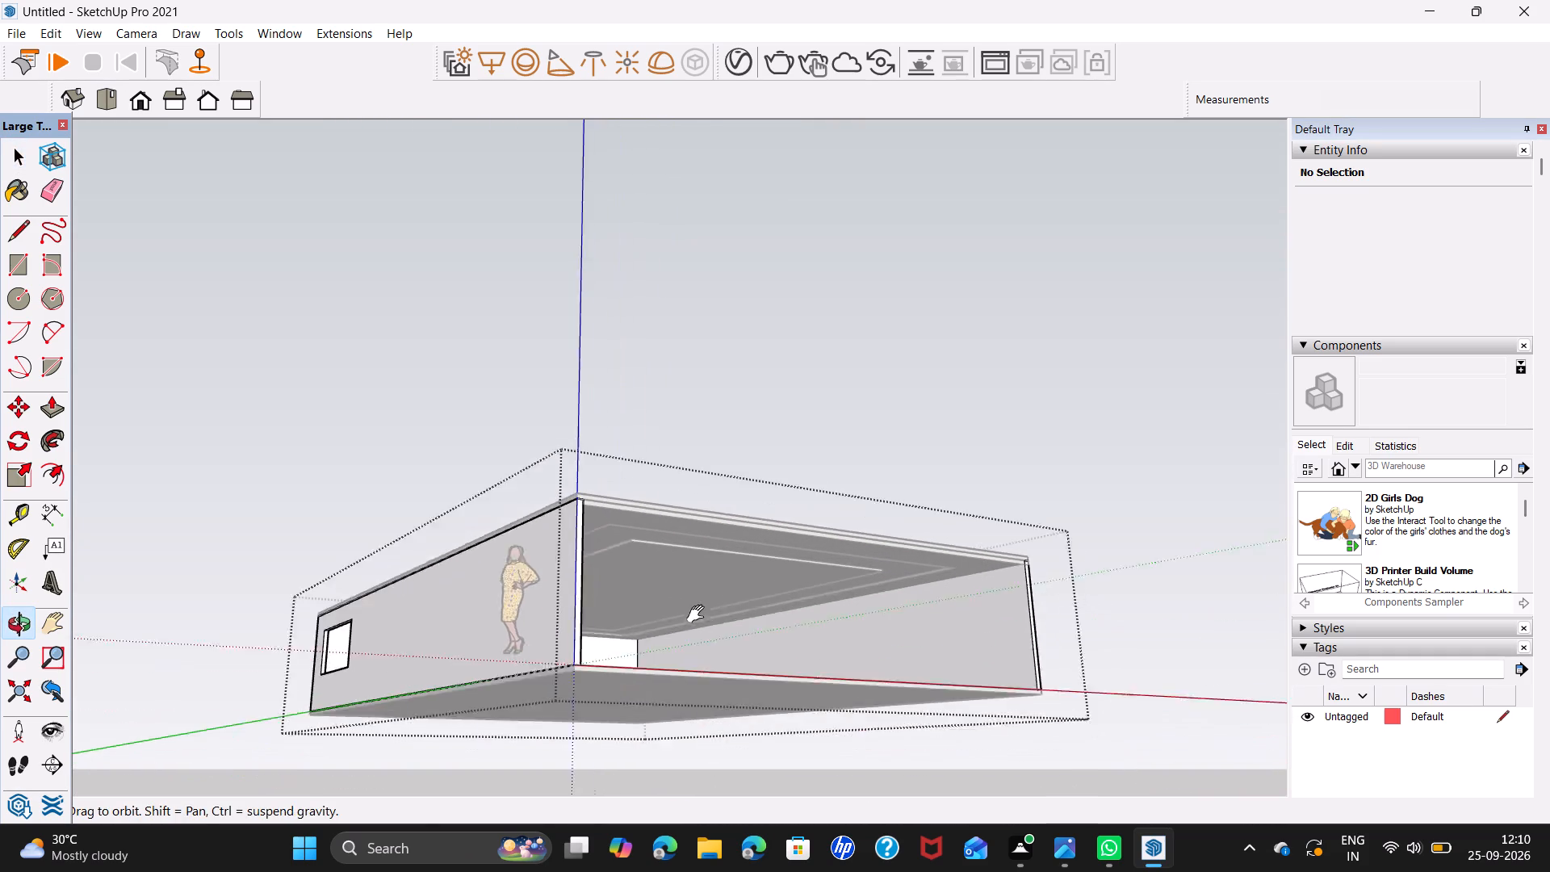
shift+middle_drag(699, 614, 685, 601)
scroll(687, 623, up, 4)
middle_drag(687, 623, 693, 668)
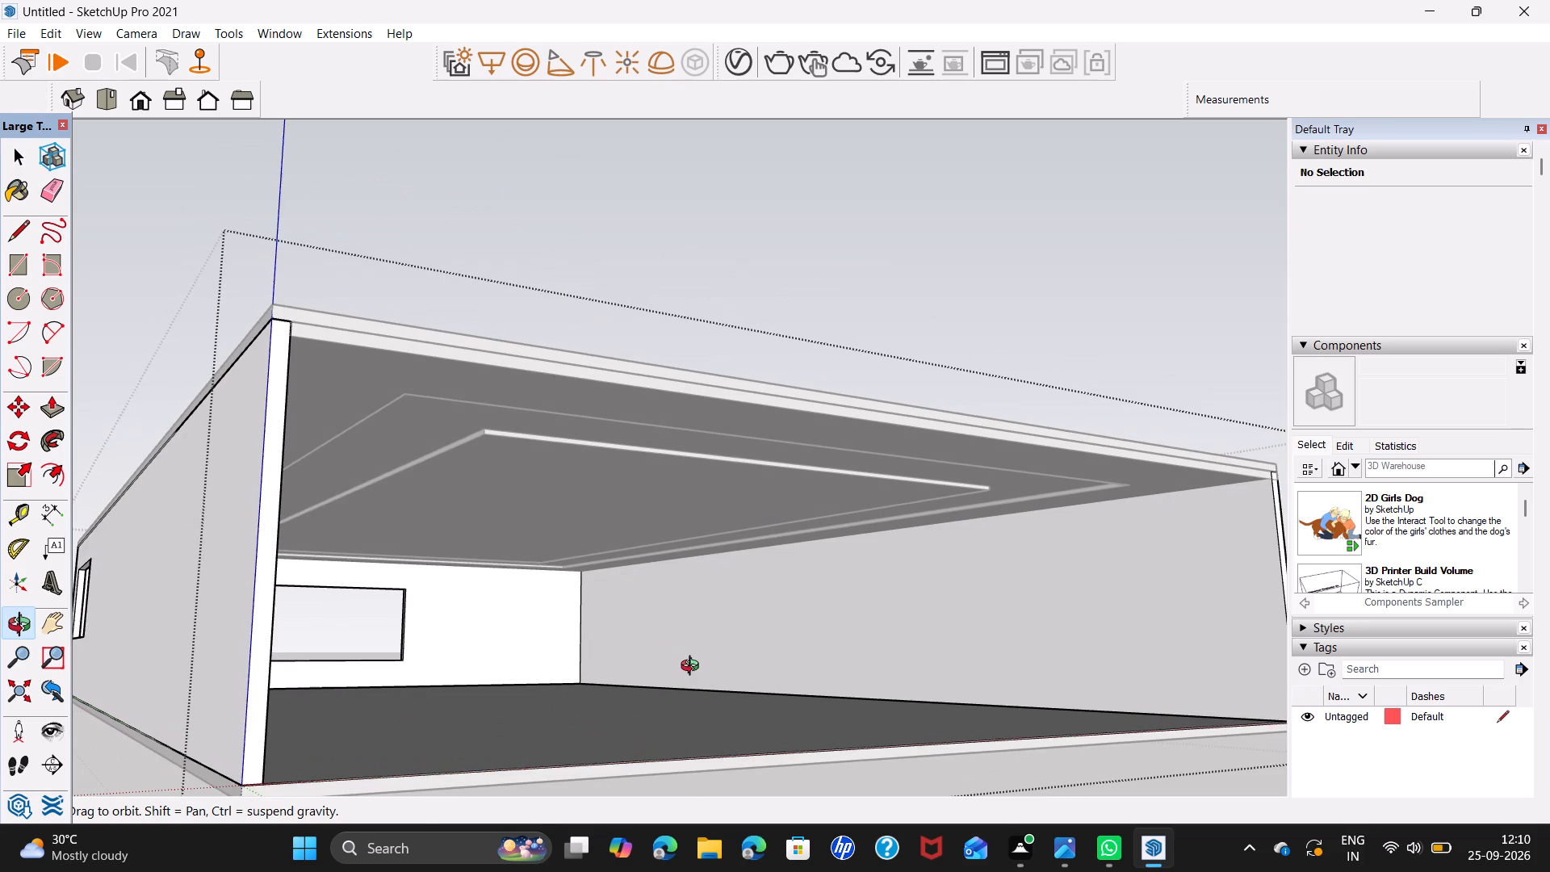
middle_drag(693, 668, 694, 673)
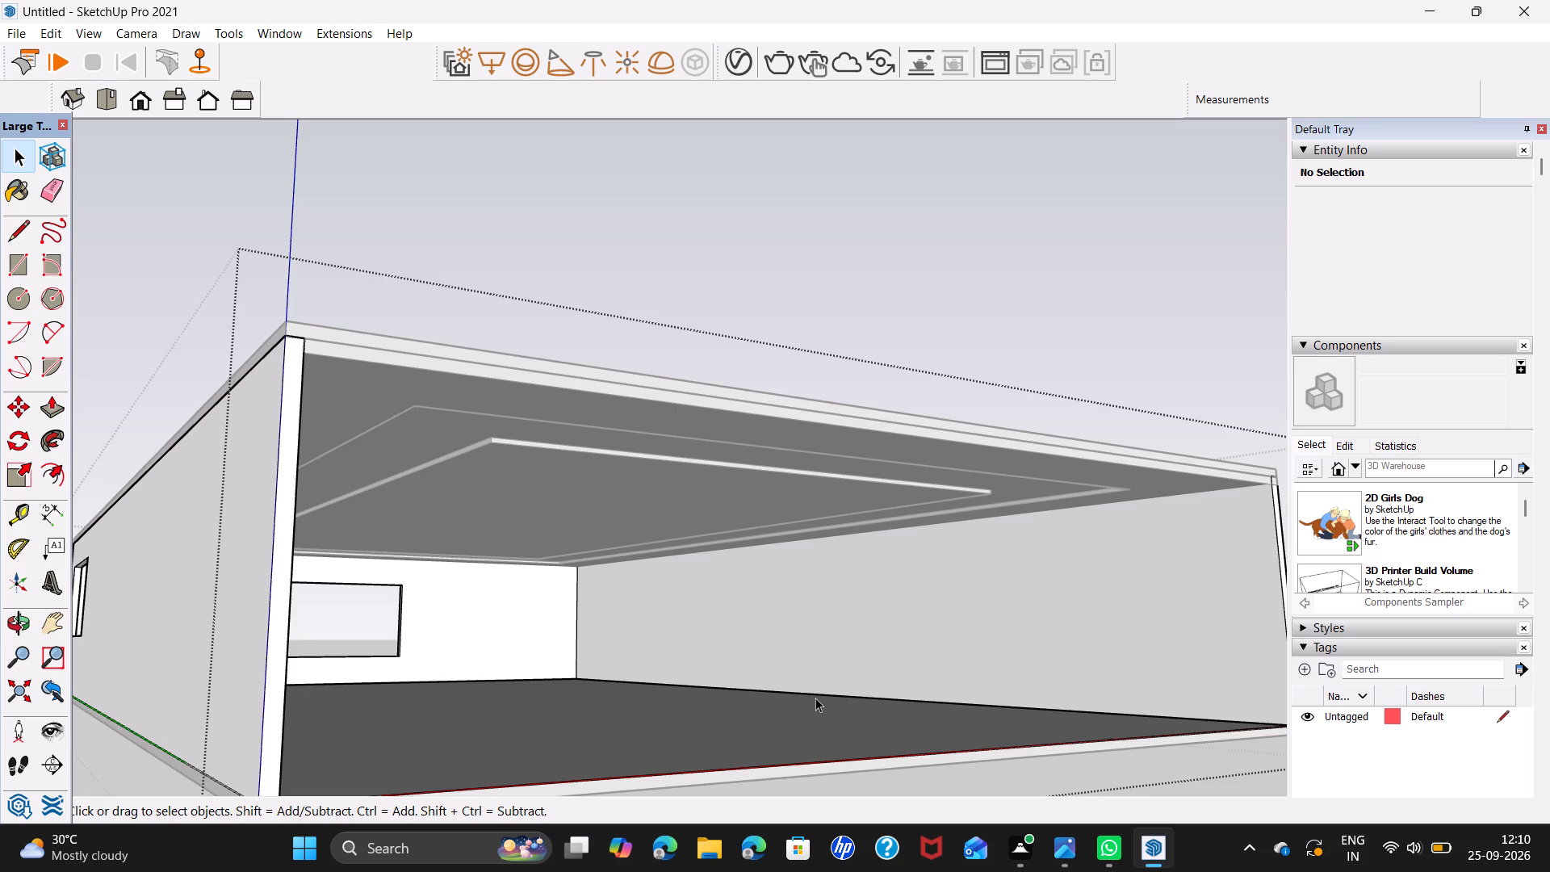
Draw a floor rectangle about 47' 6 5/8" by 5' 6 1/4" along the windowless side wall, reaching the room's open front edge.
middle_drag(723, 684, 725, 685)
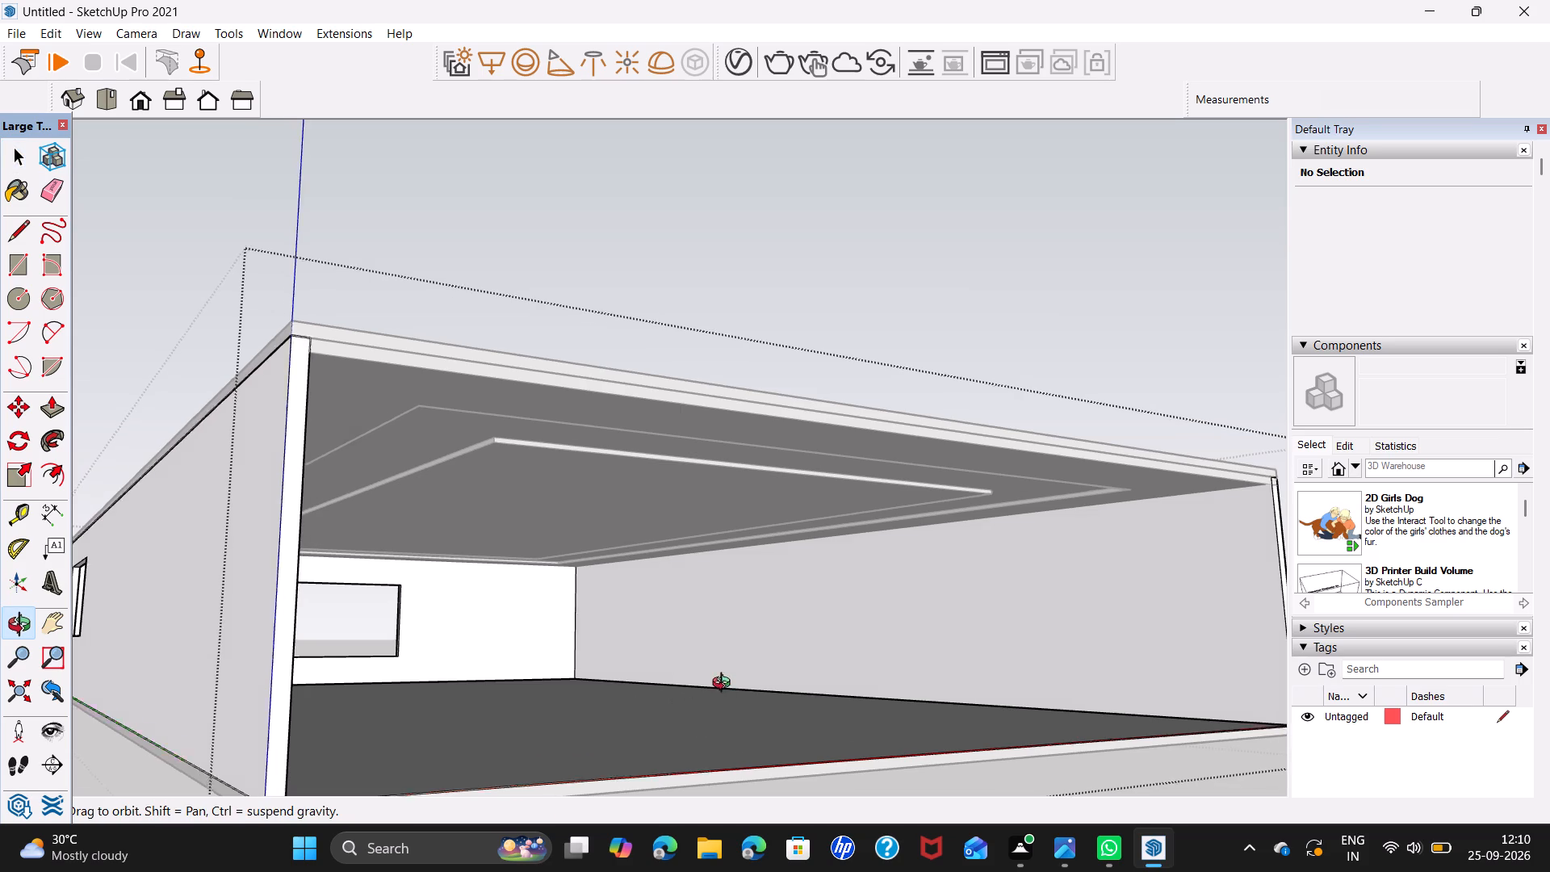
middle_drag(725, 685, 685, 746)
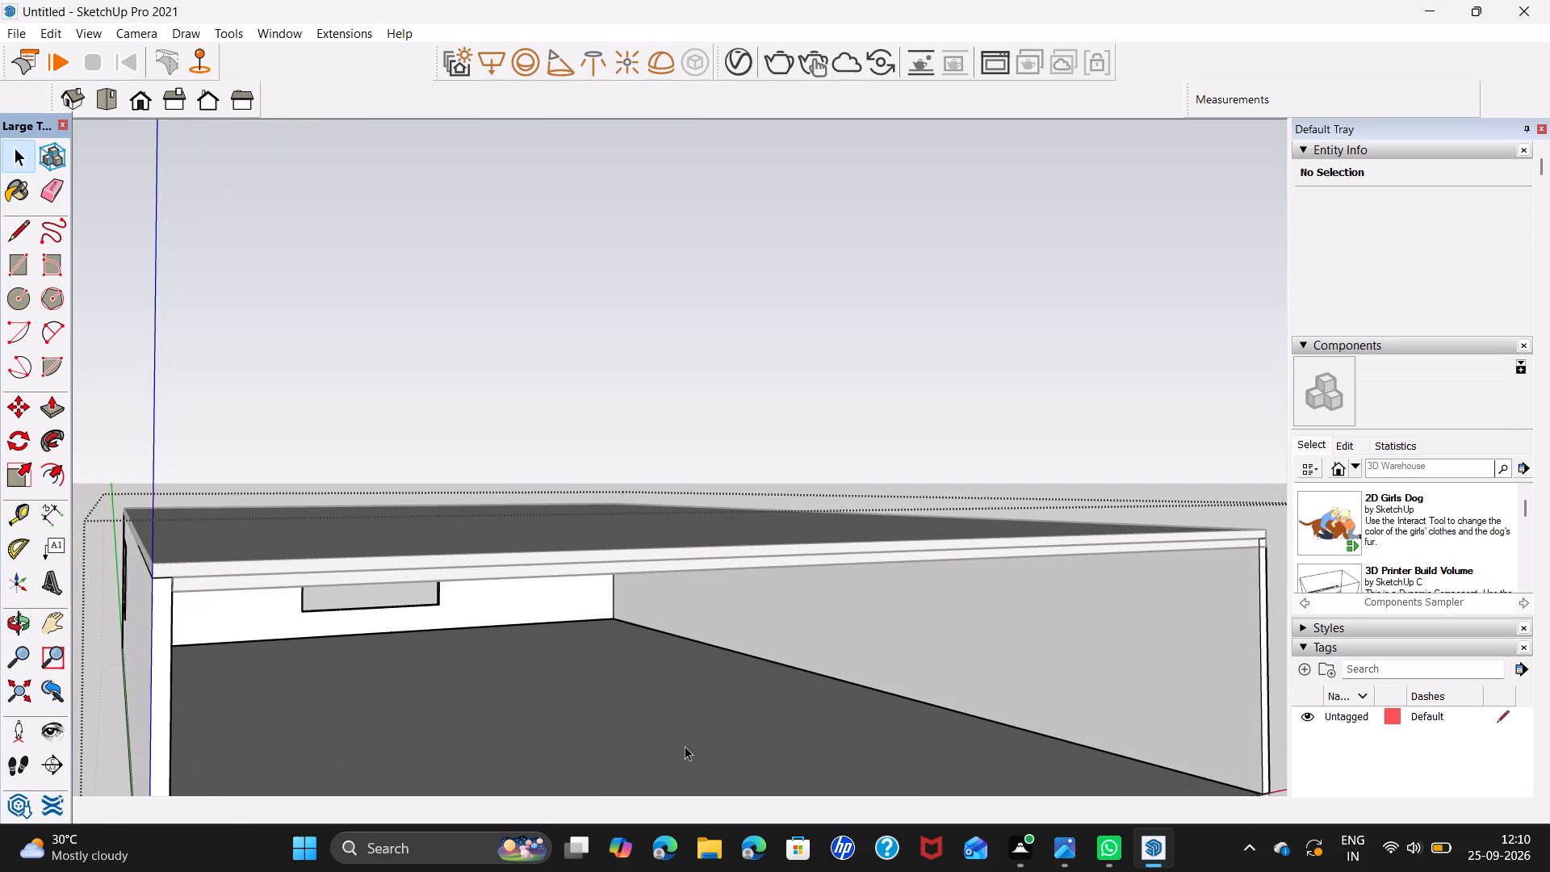
middle_drag(739, 711, 676, 644)
middle_drag(696, 662, 683, 686)
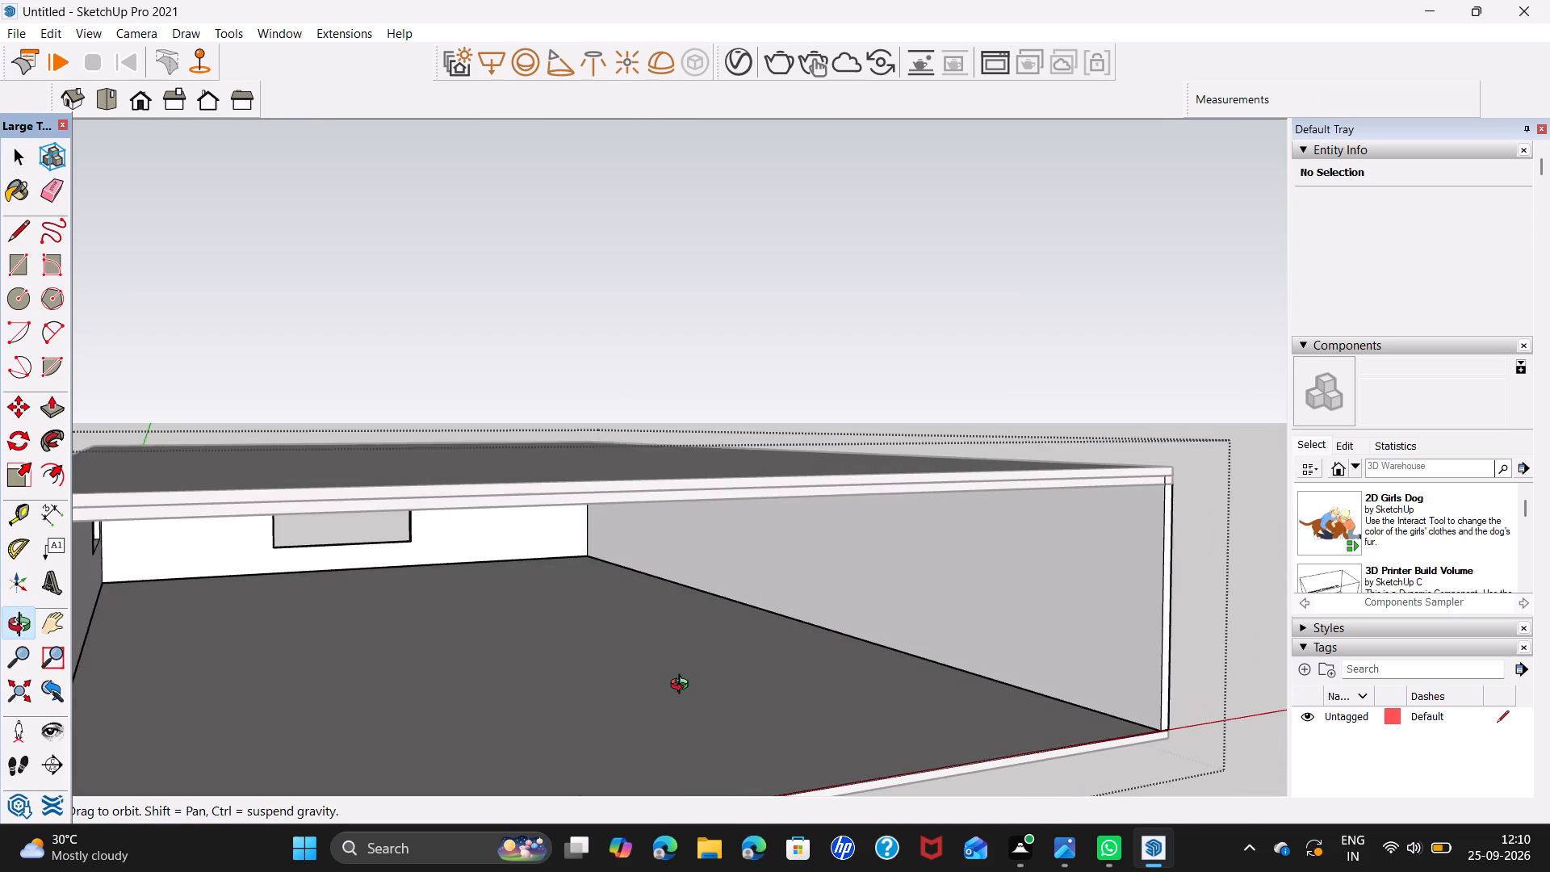
middle_drag(683, 686, 682, 686)
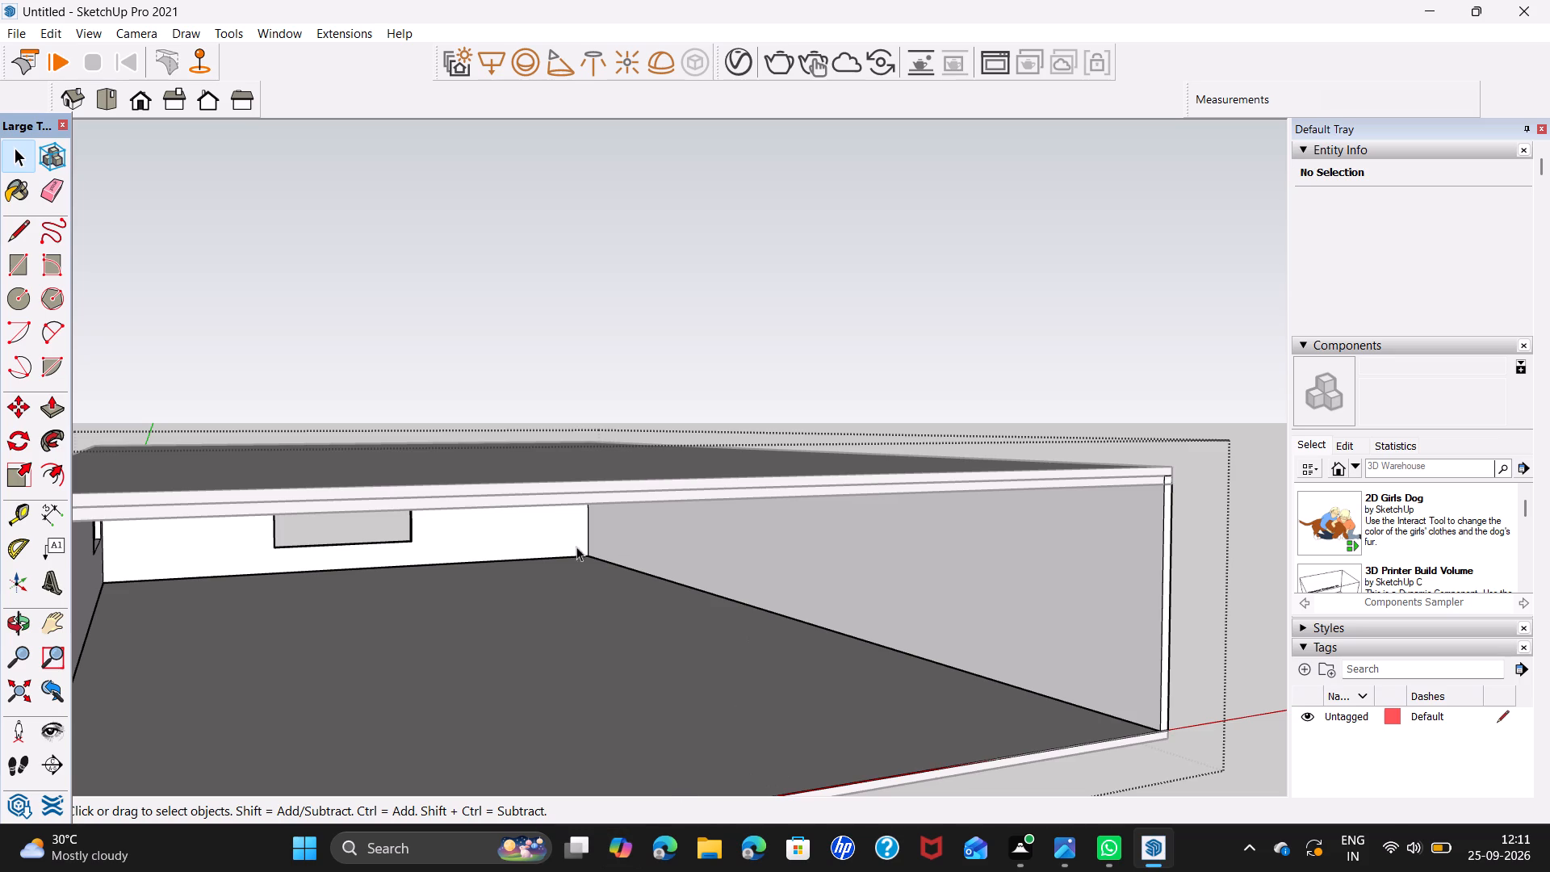
key(r)
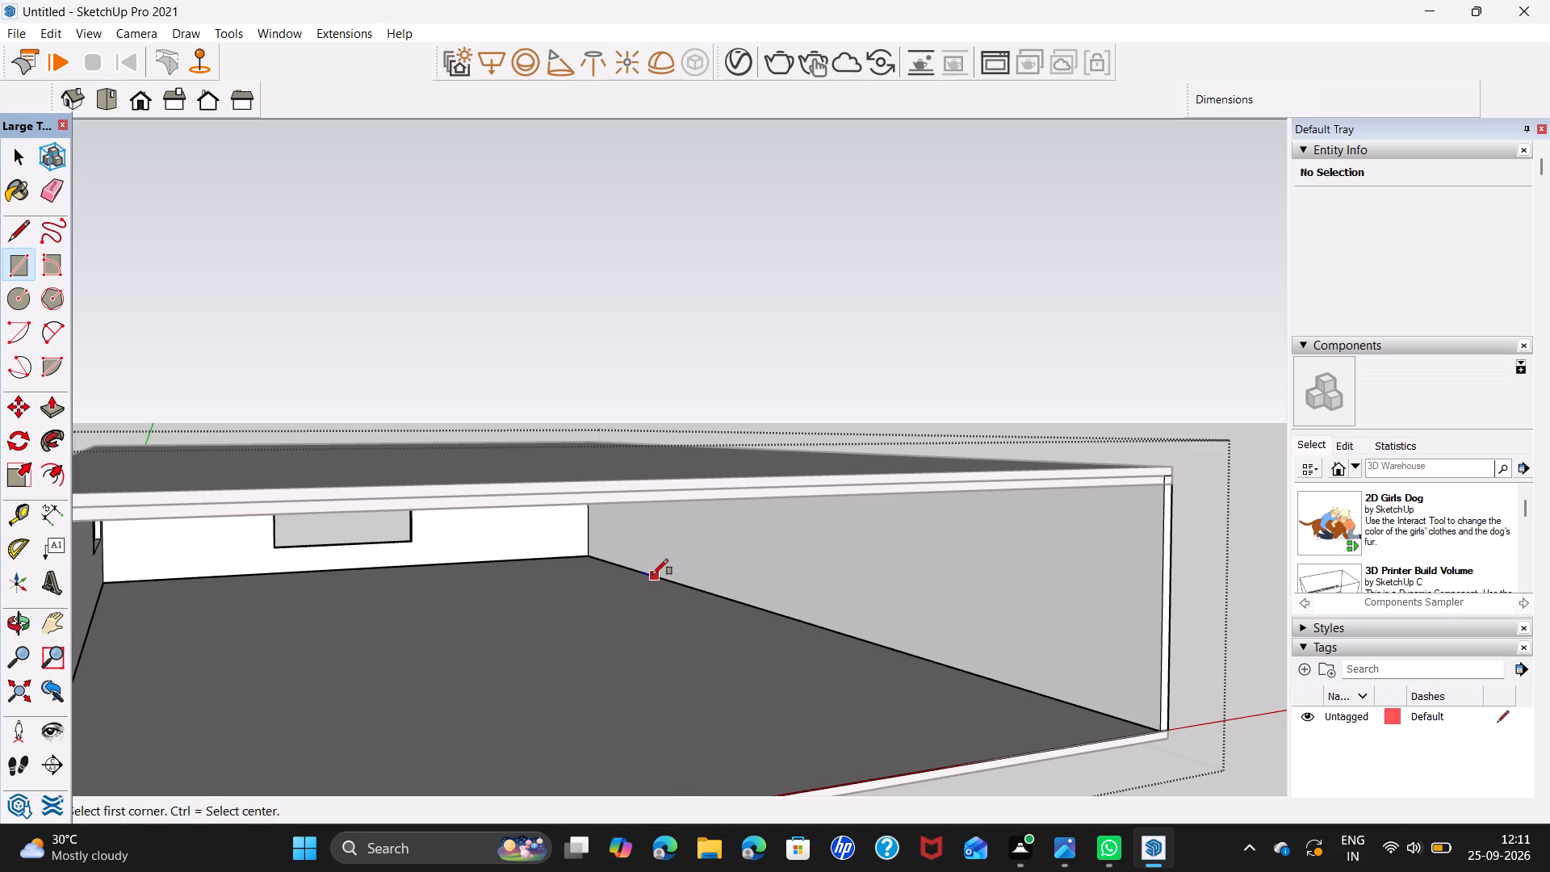
click(650, 572)
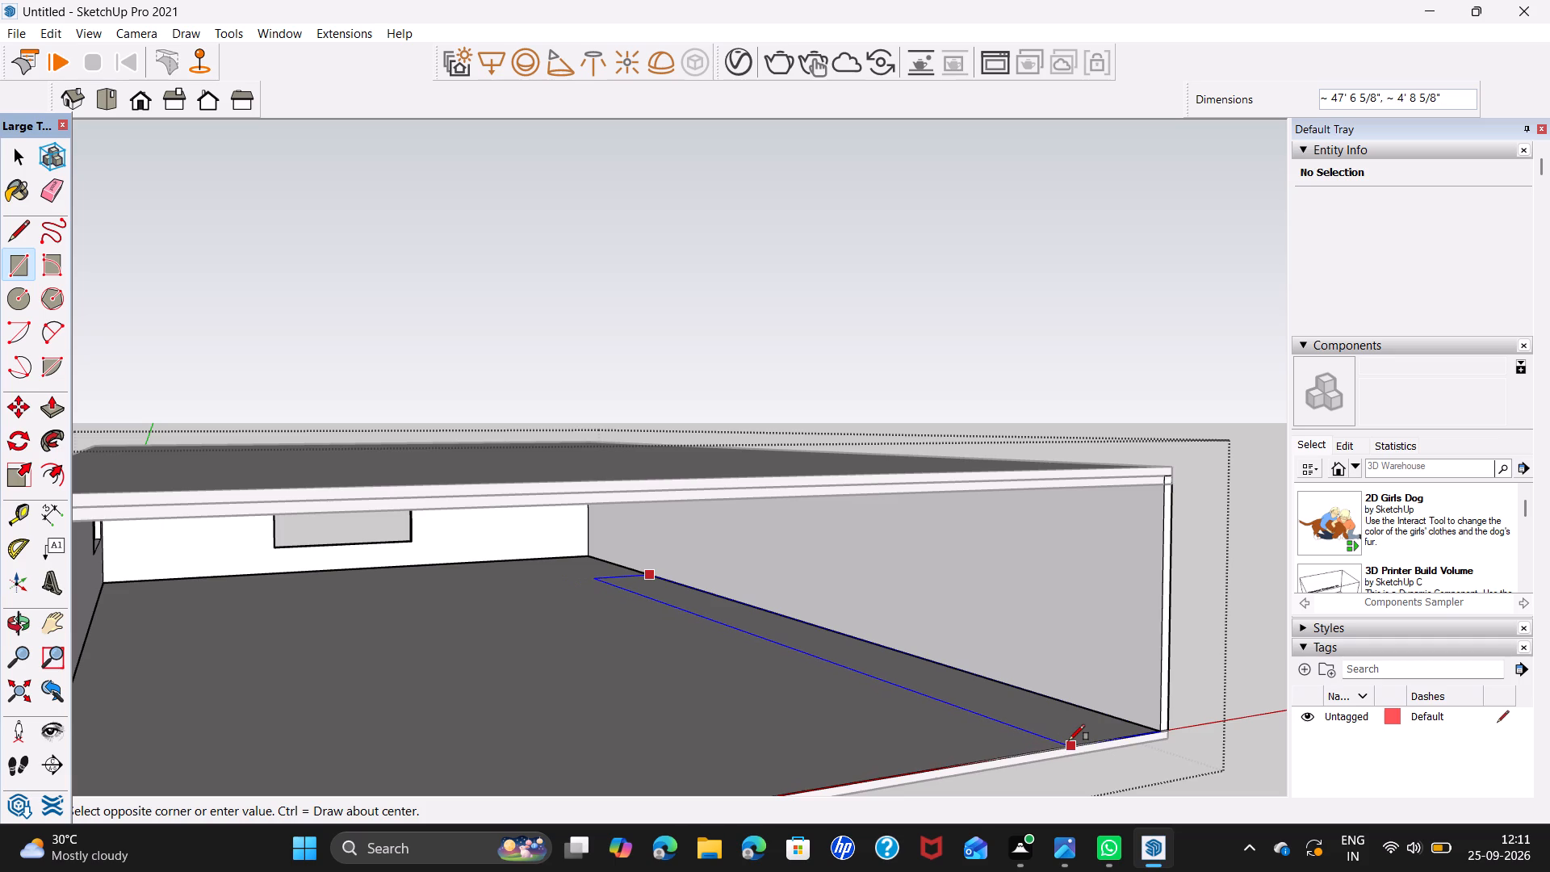
click(1054, 749)
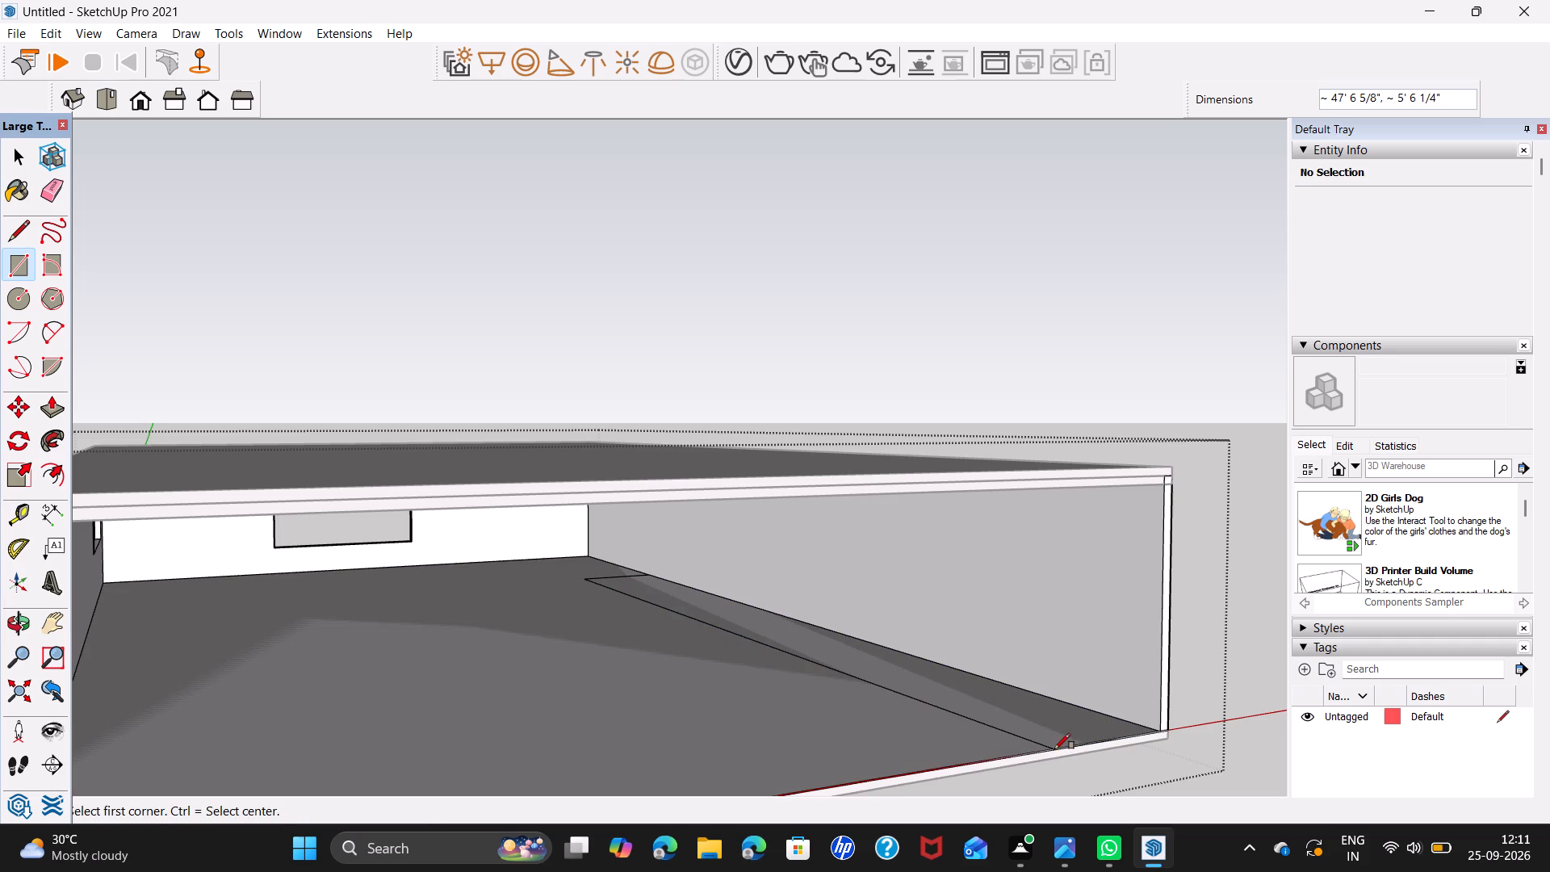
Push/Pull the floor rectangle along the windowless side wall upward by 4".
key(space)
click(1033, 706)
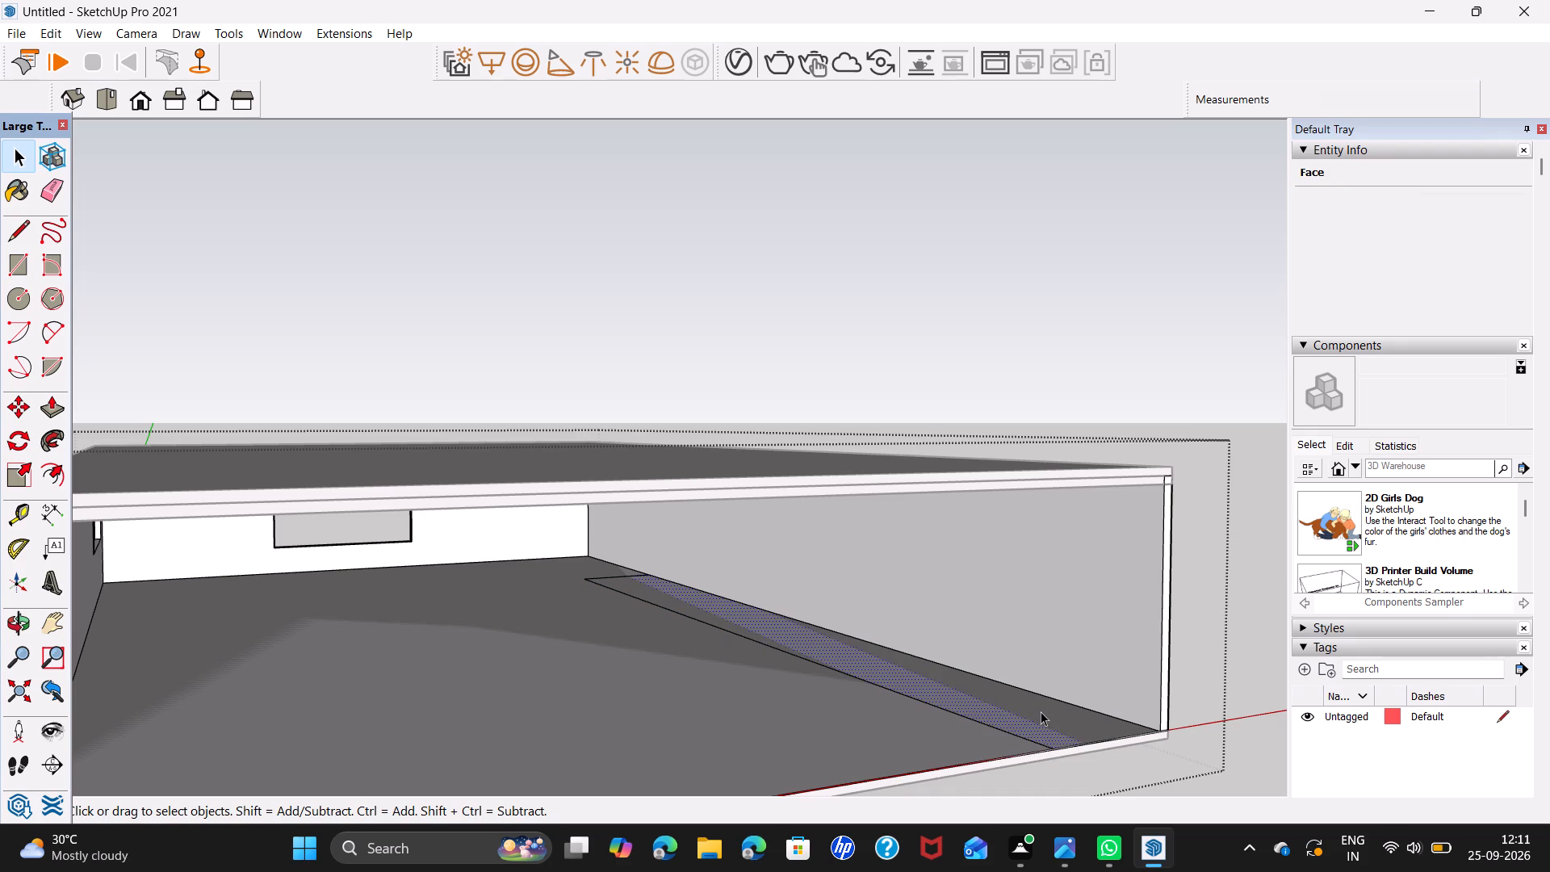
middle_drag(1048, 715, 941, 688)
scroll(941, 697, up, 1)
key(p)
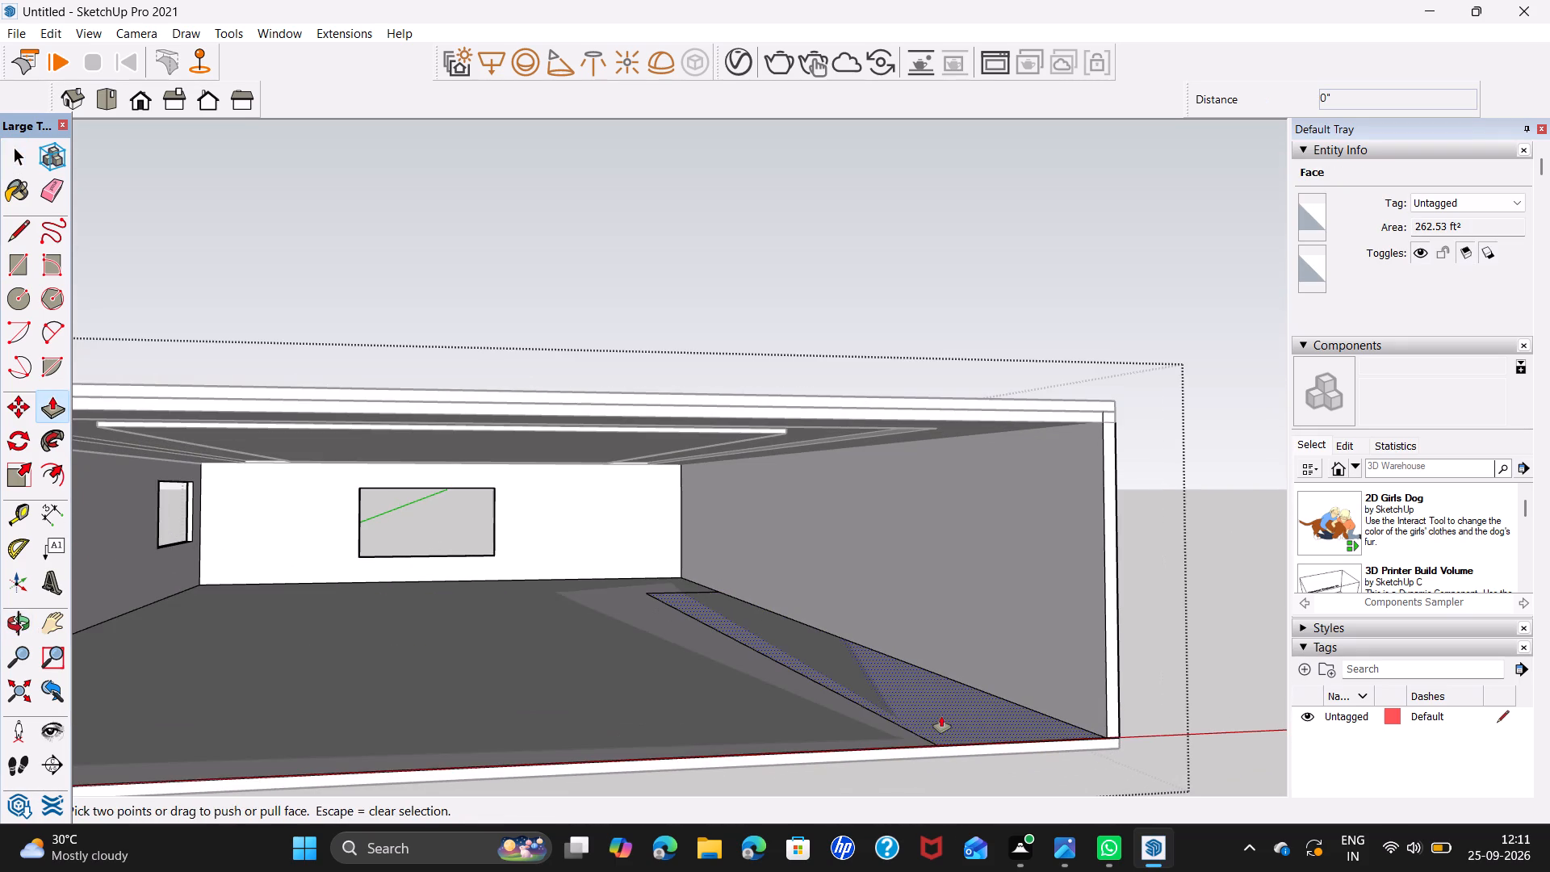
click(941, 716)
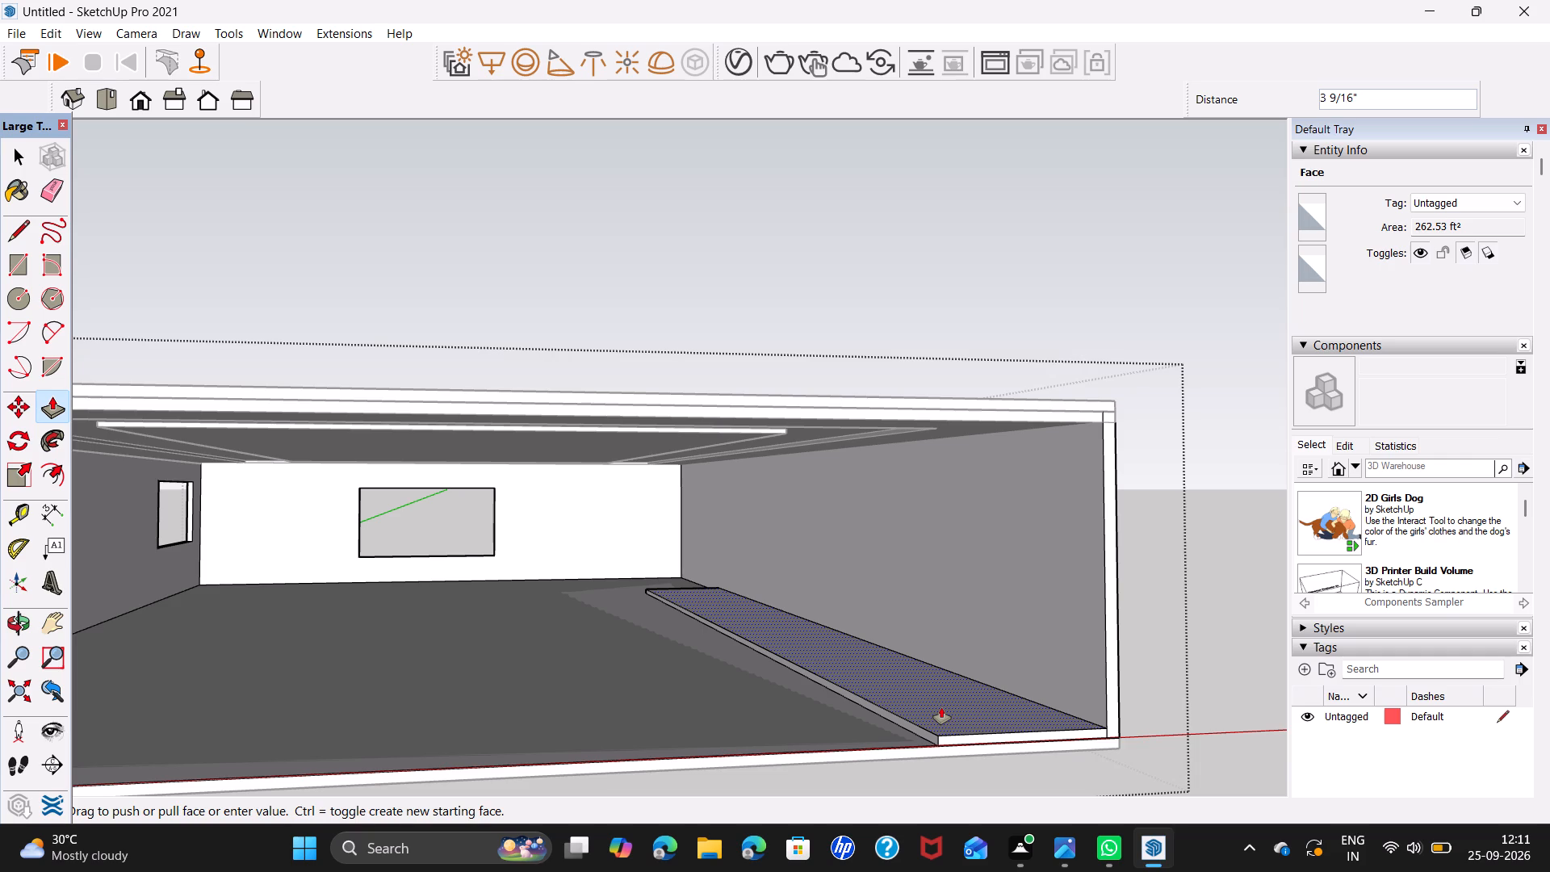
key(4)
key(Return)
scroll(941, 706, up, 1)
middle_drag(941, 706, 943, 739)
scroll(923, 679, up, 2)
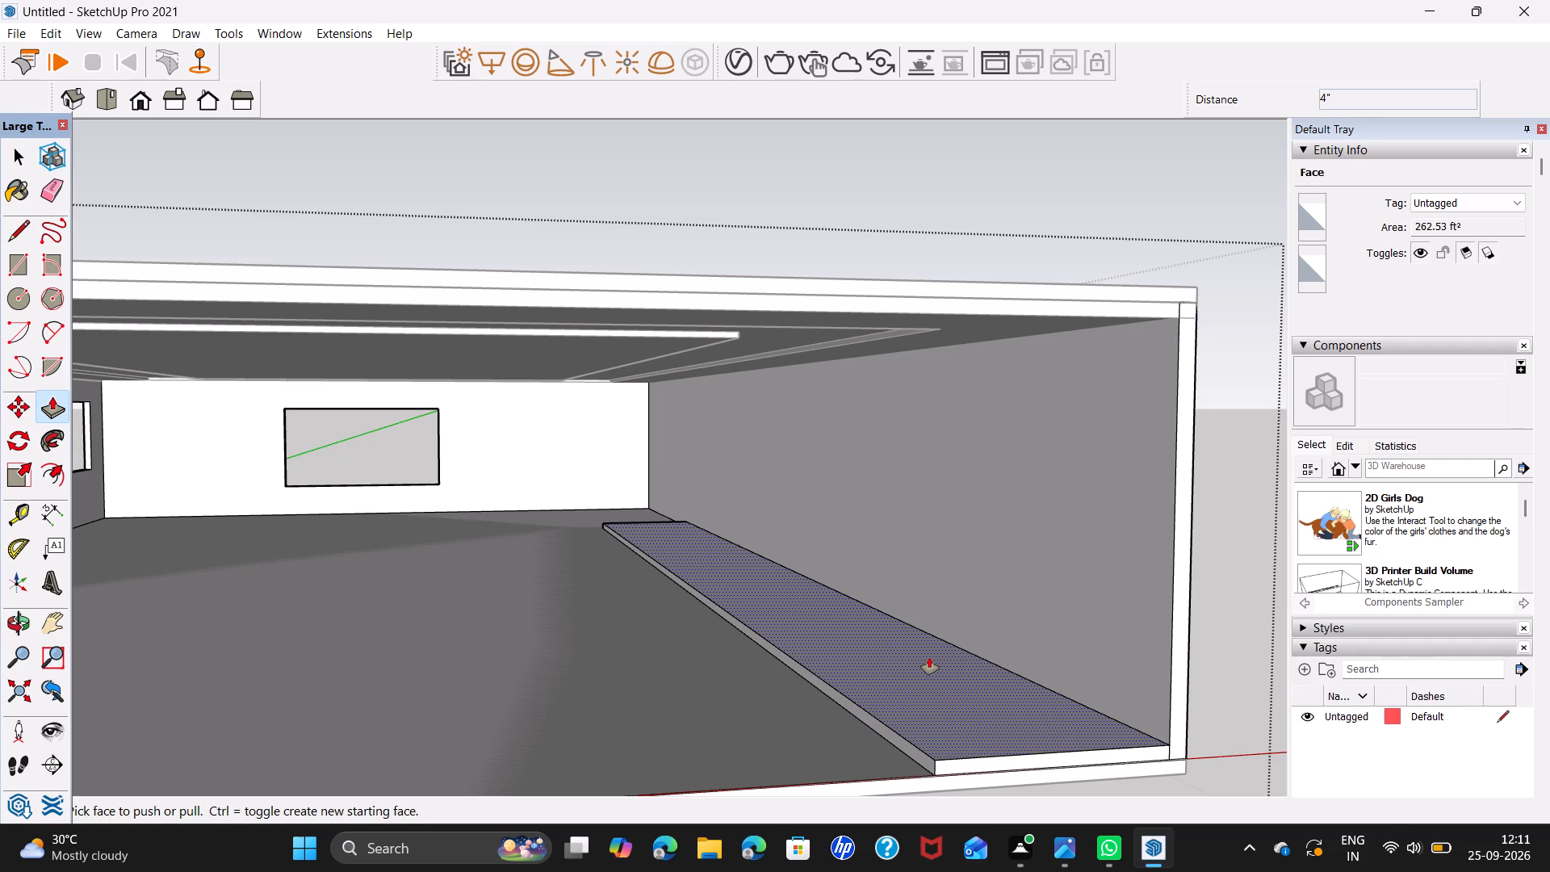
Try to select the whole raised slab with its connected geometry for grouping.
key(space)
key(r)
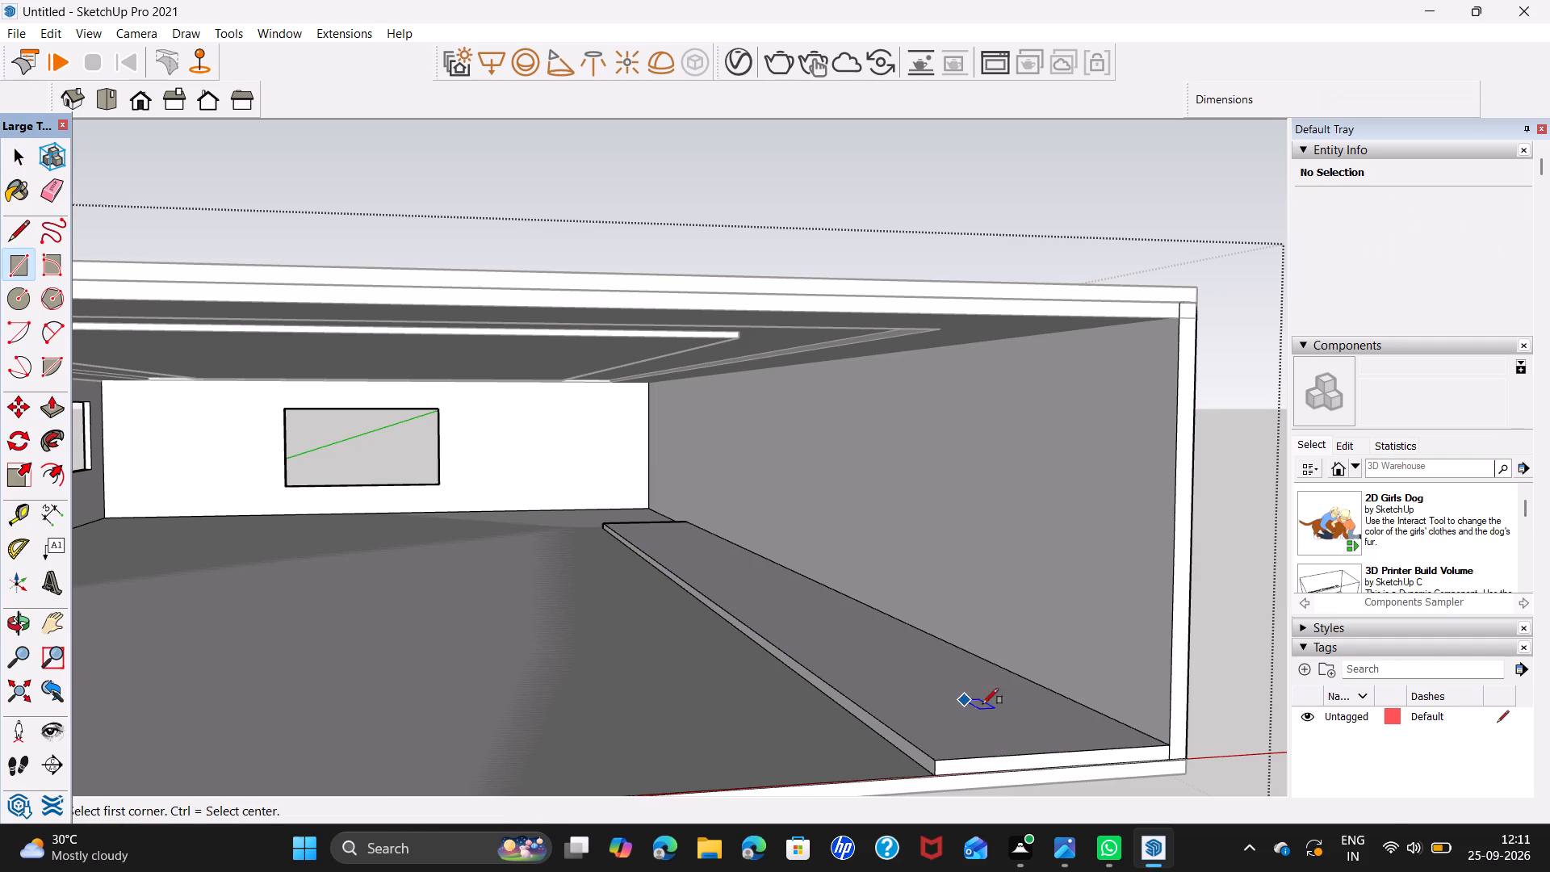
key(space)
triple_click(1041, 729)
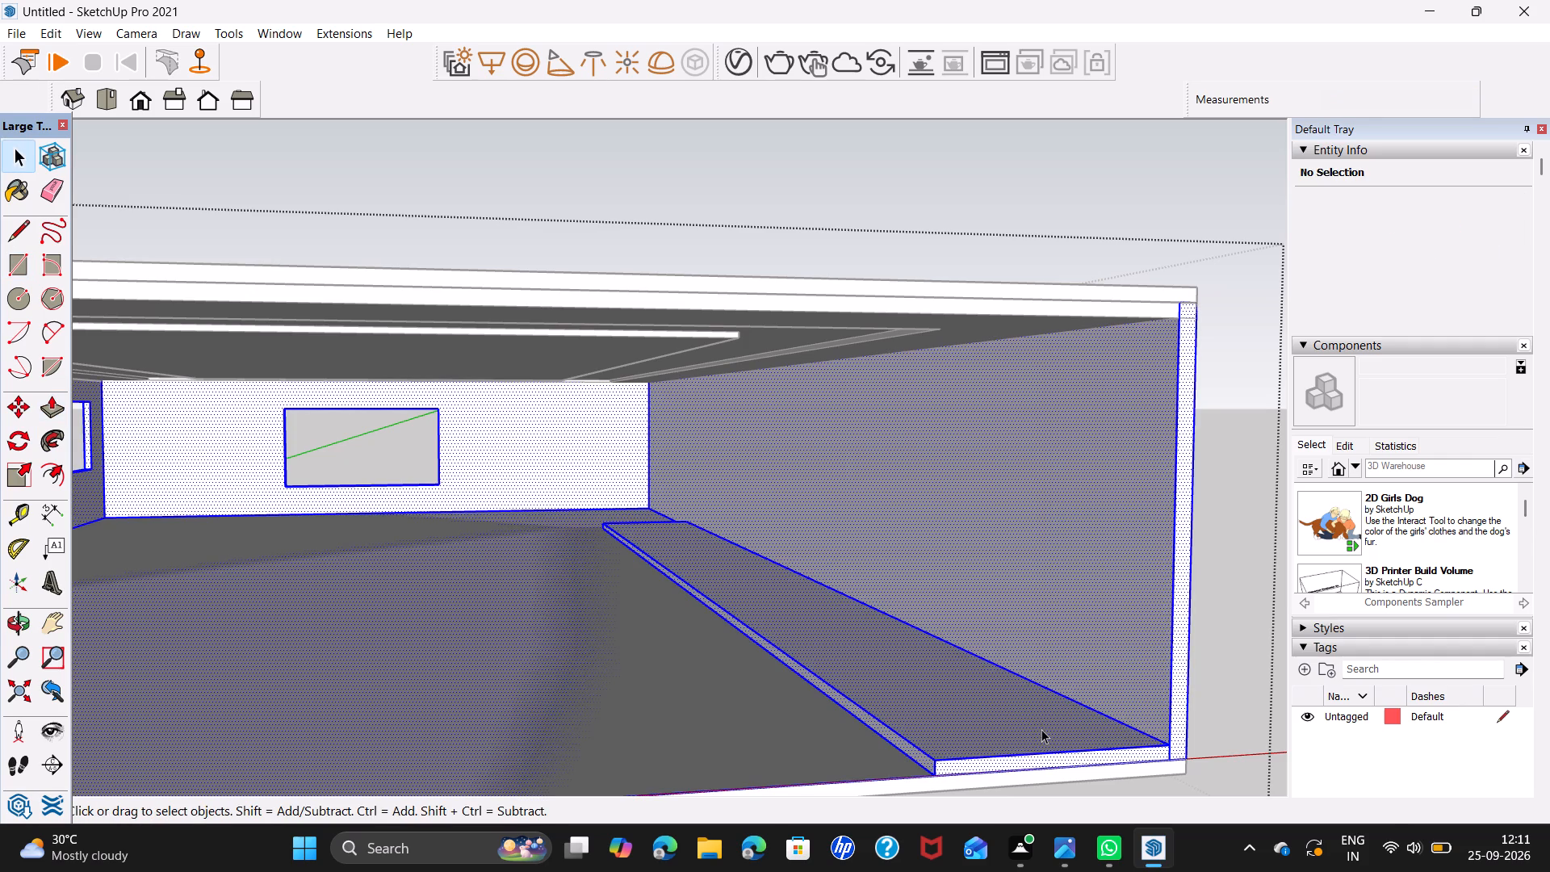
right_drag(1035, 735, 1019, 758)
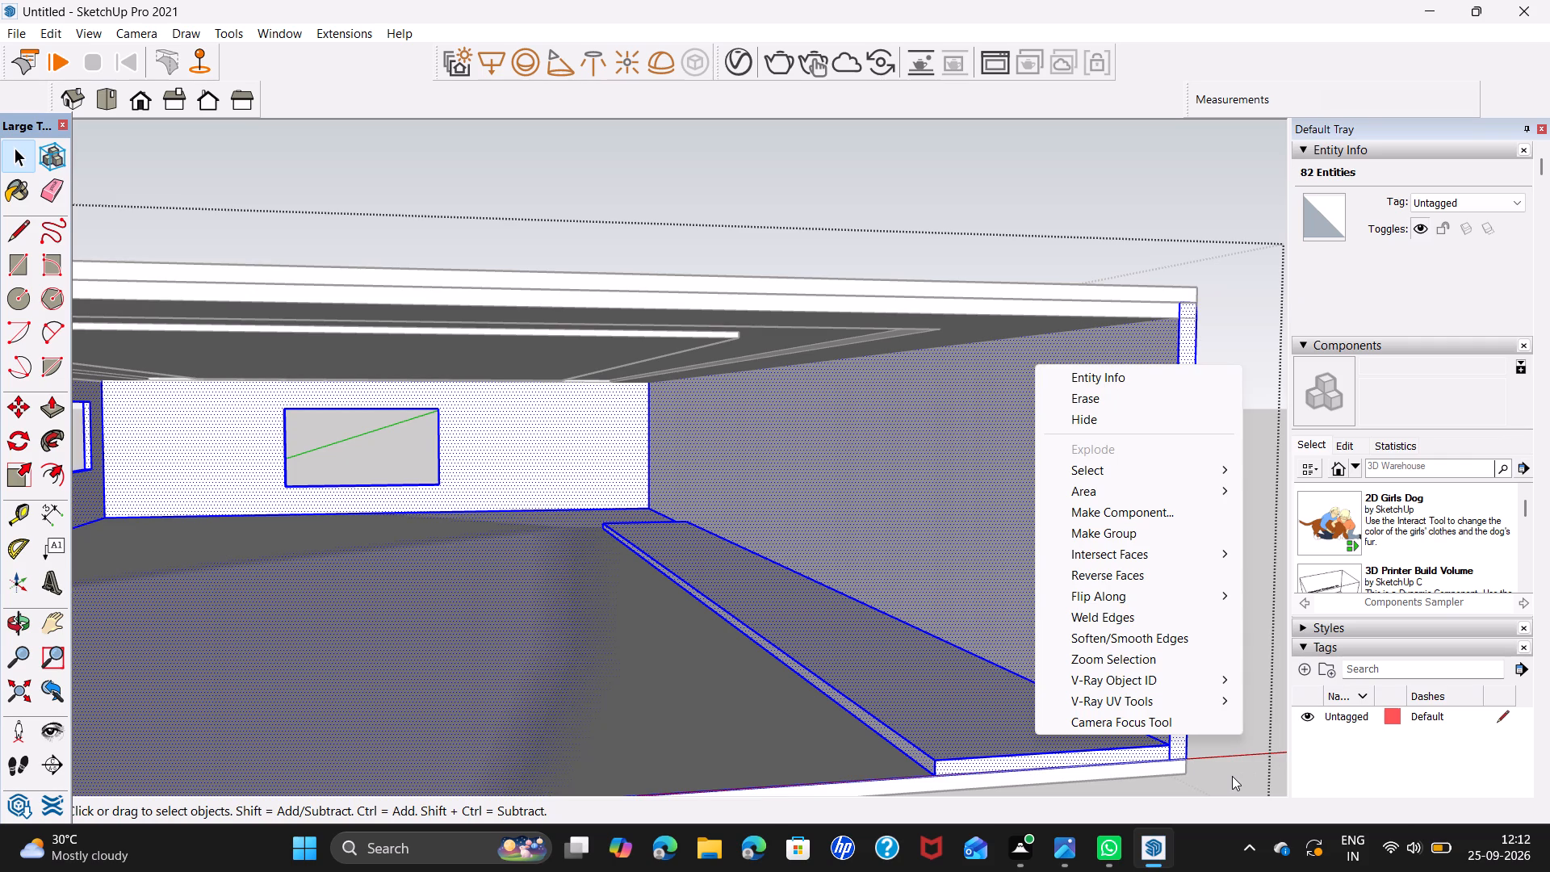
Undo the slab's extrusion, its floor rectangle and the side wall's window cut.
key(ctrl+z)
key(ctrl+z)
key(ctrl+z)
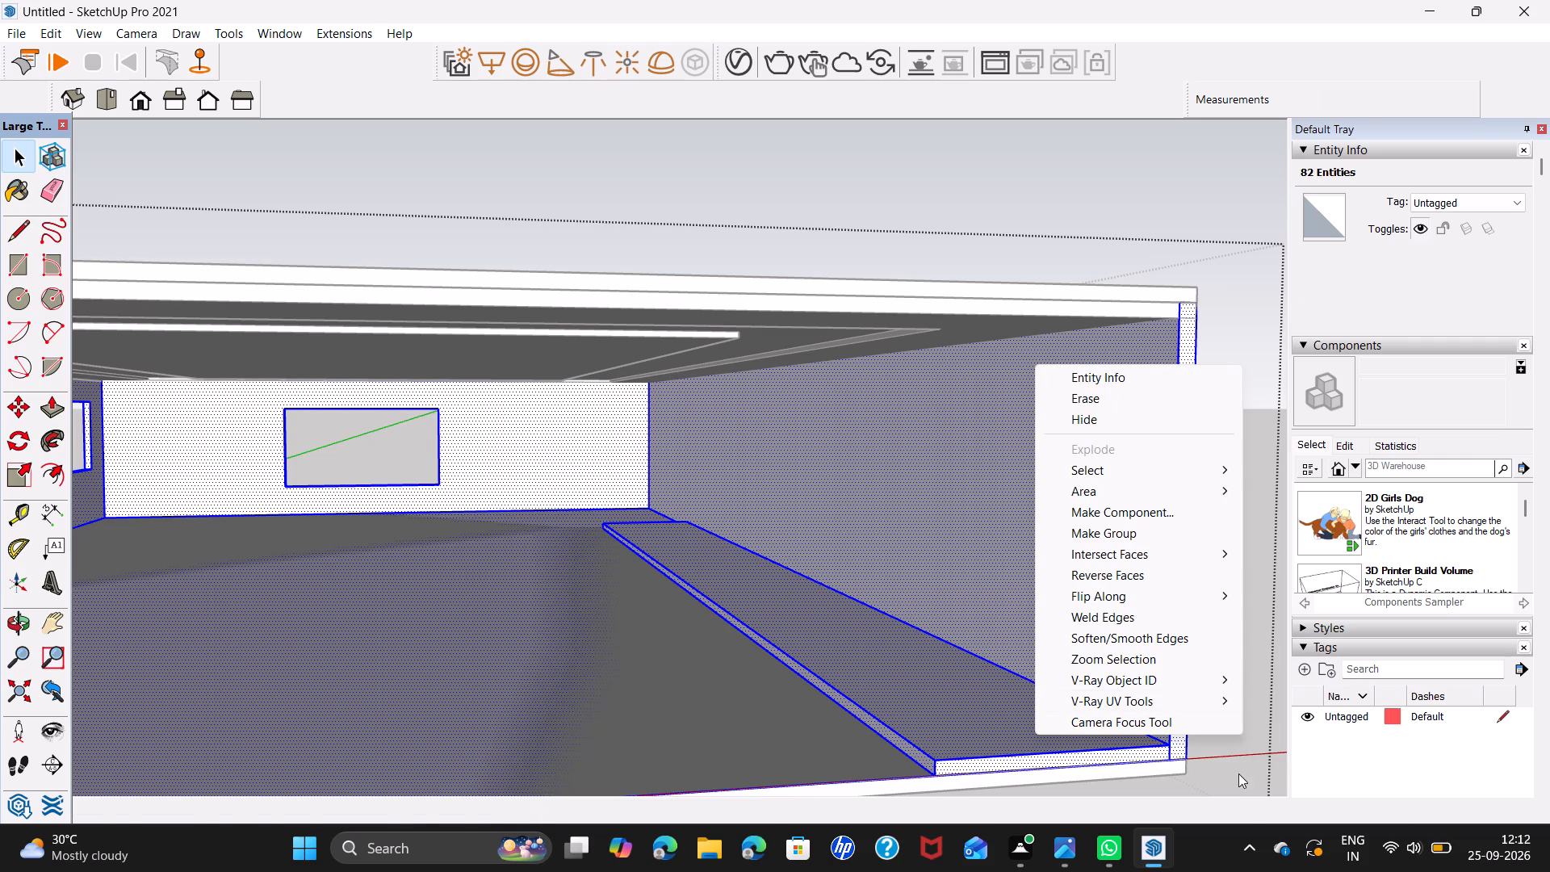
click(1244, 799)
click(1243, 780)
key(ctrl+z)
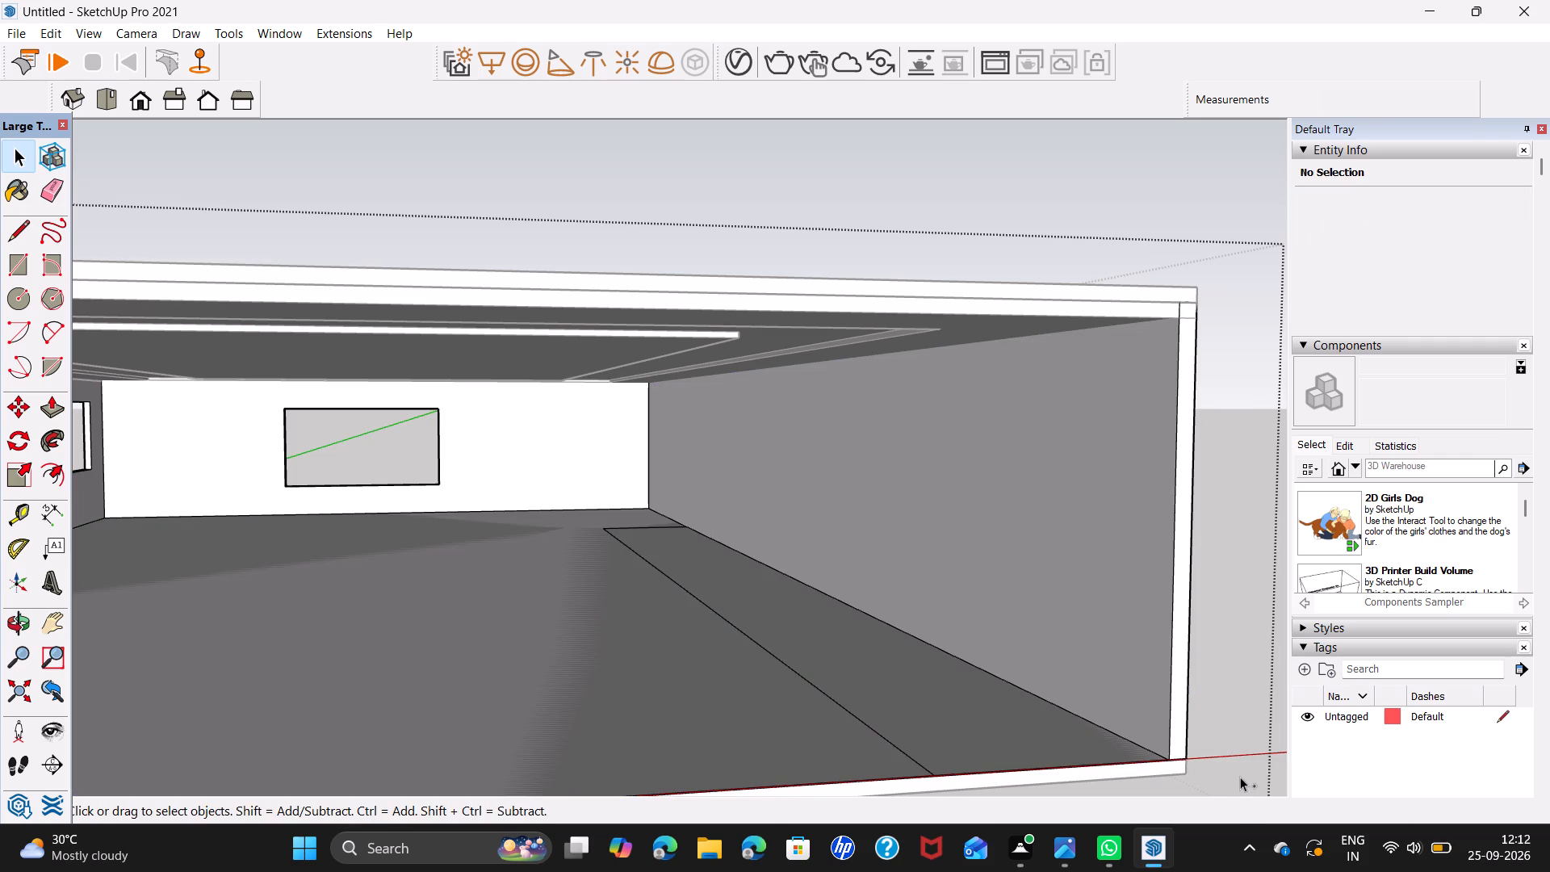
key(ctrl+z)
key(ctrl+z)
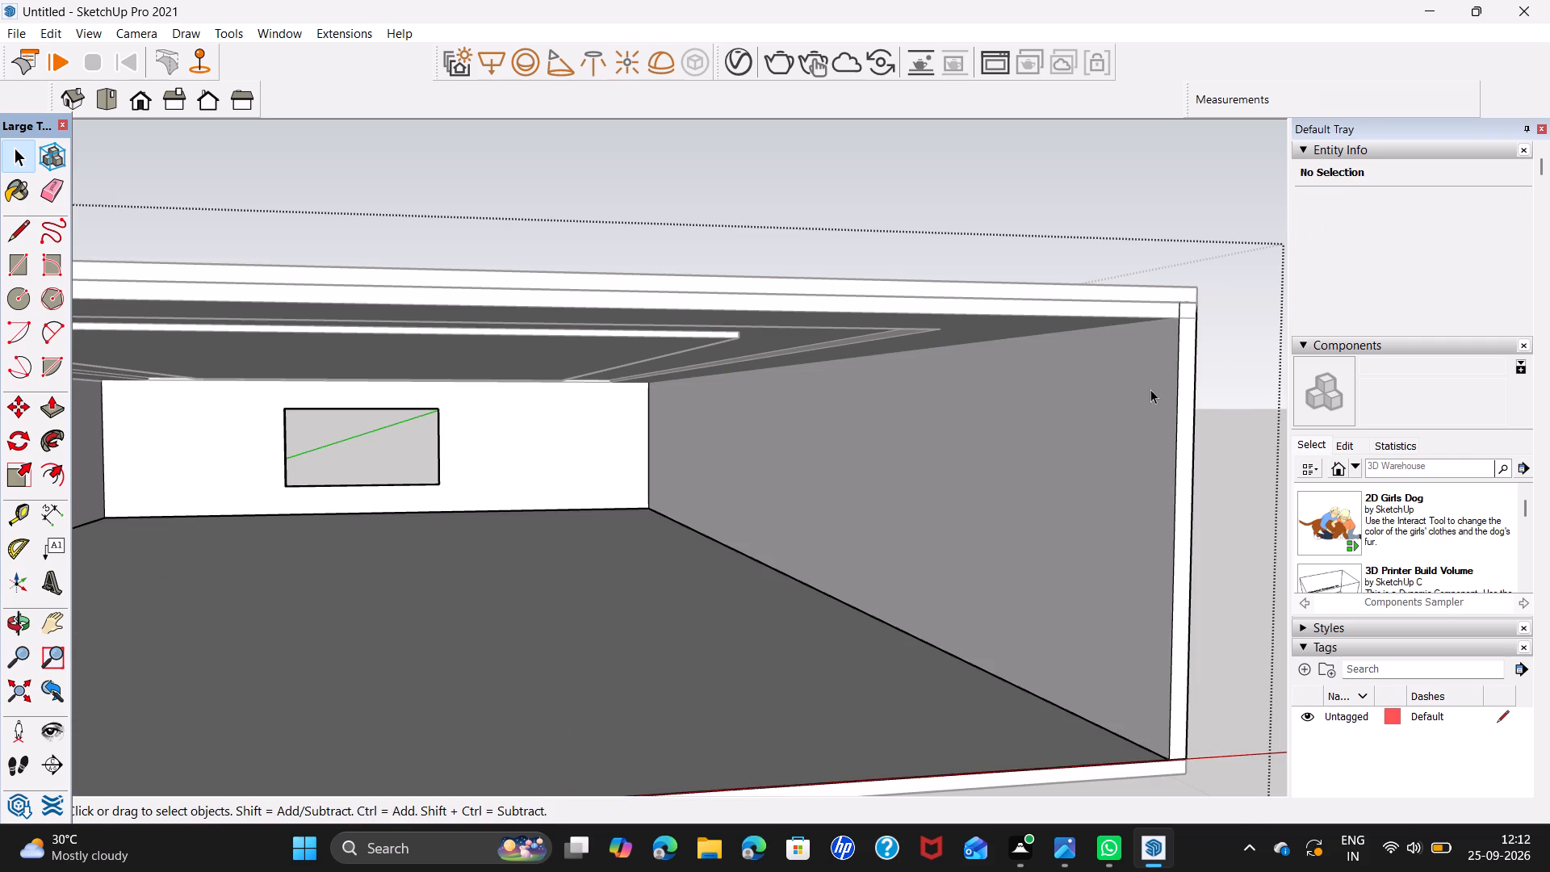
Redo the side wall's window cut and leave the room group's editing mode.
scroll(245, 830, down, 5)
scroll(284, 721, down, 6)
middle_drag(210, 701, 708, 636)
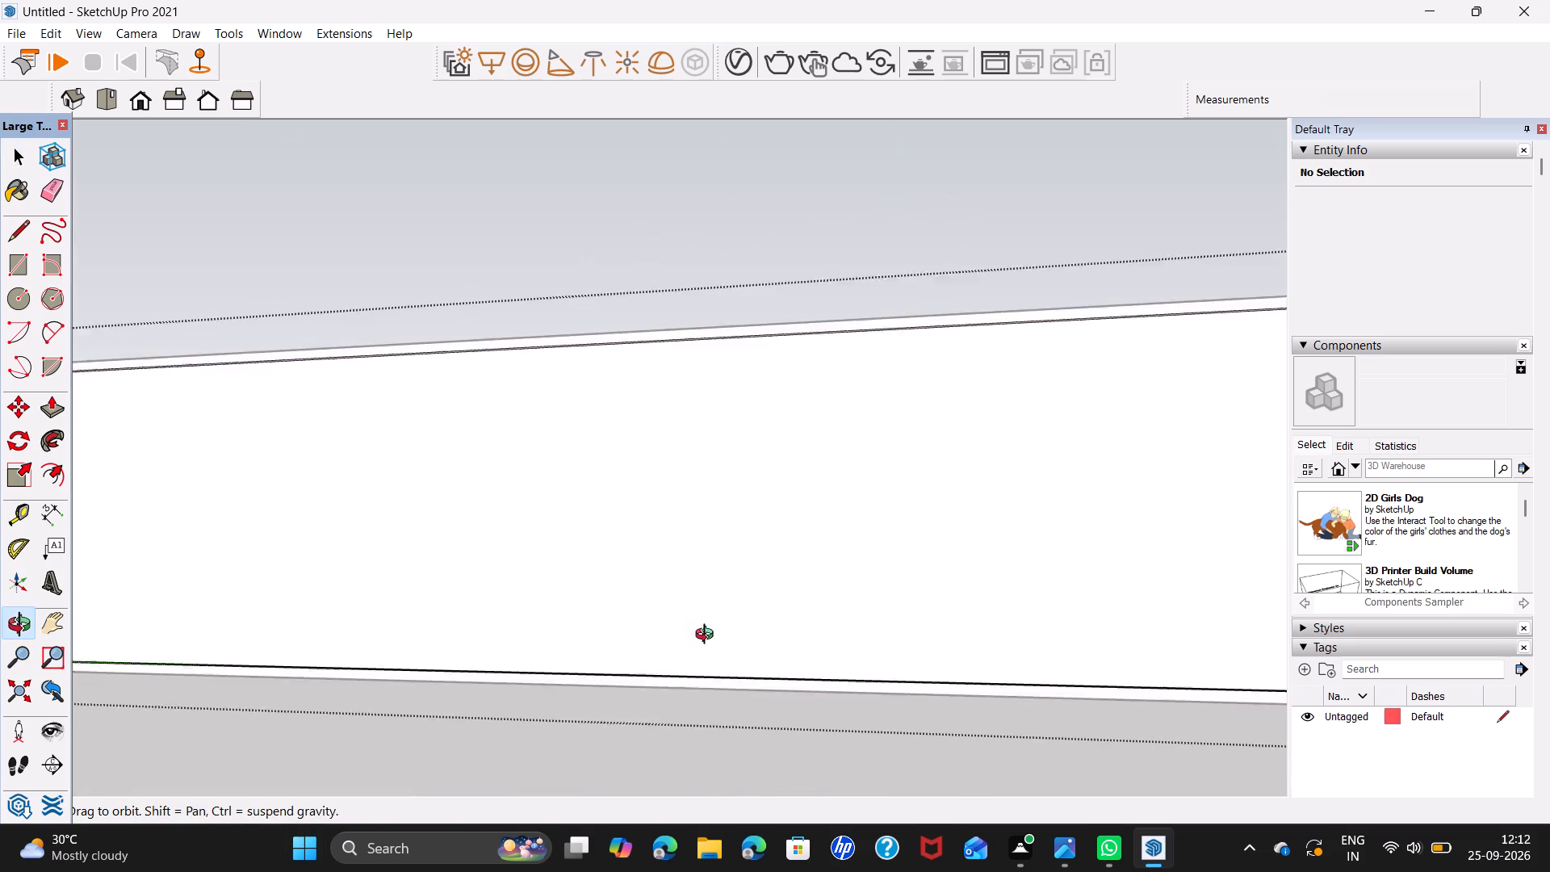
middle_drag(708, 636, 920, 679)
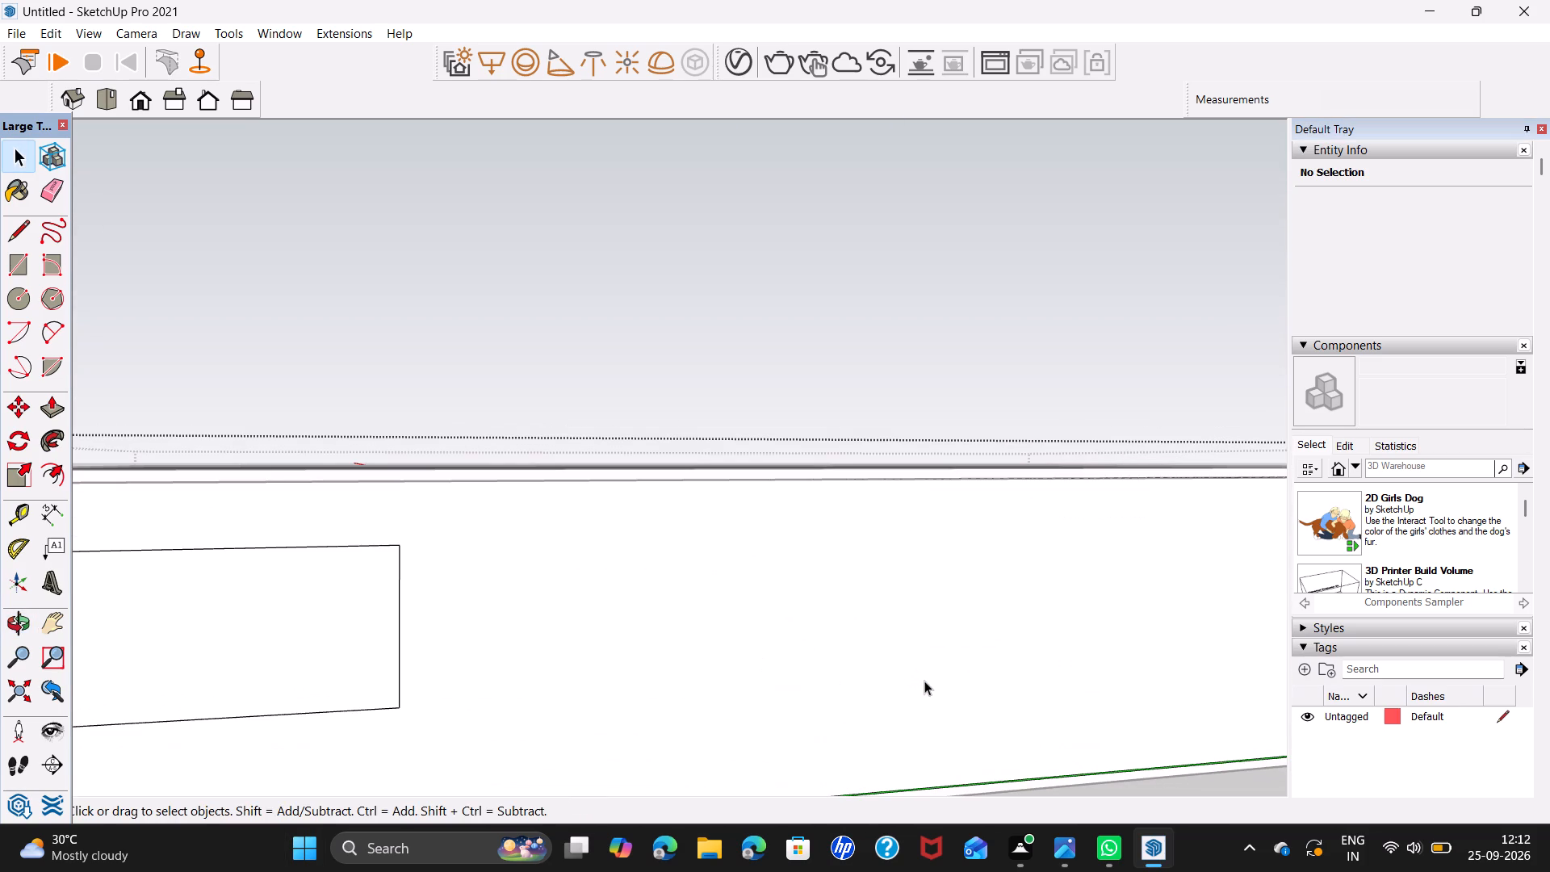
key(ctrl+y)
key(space)
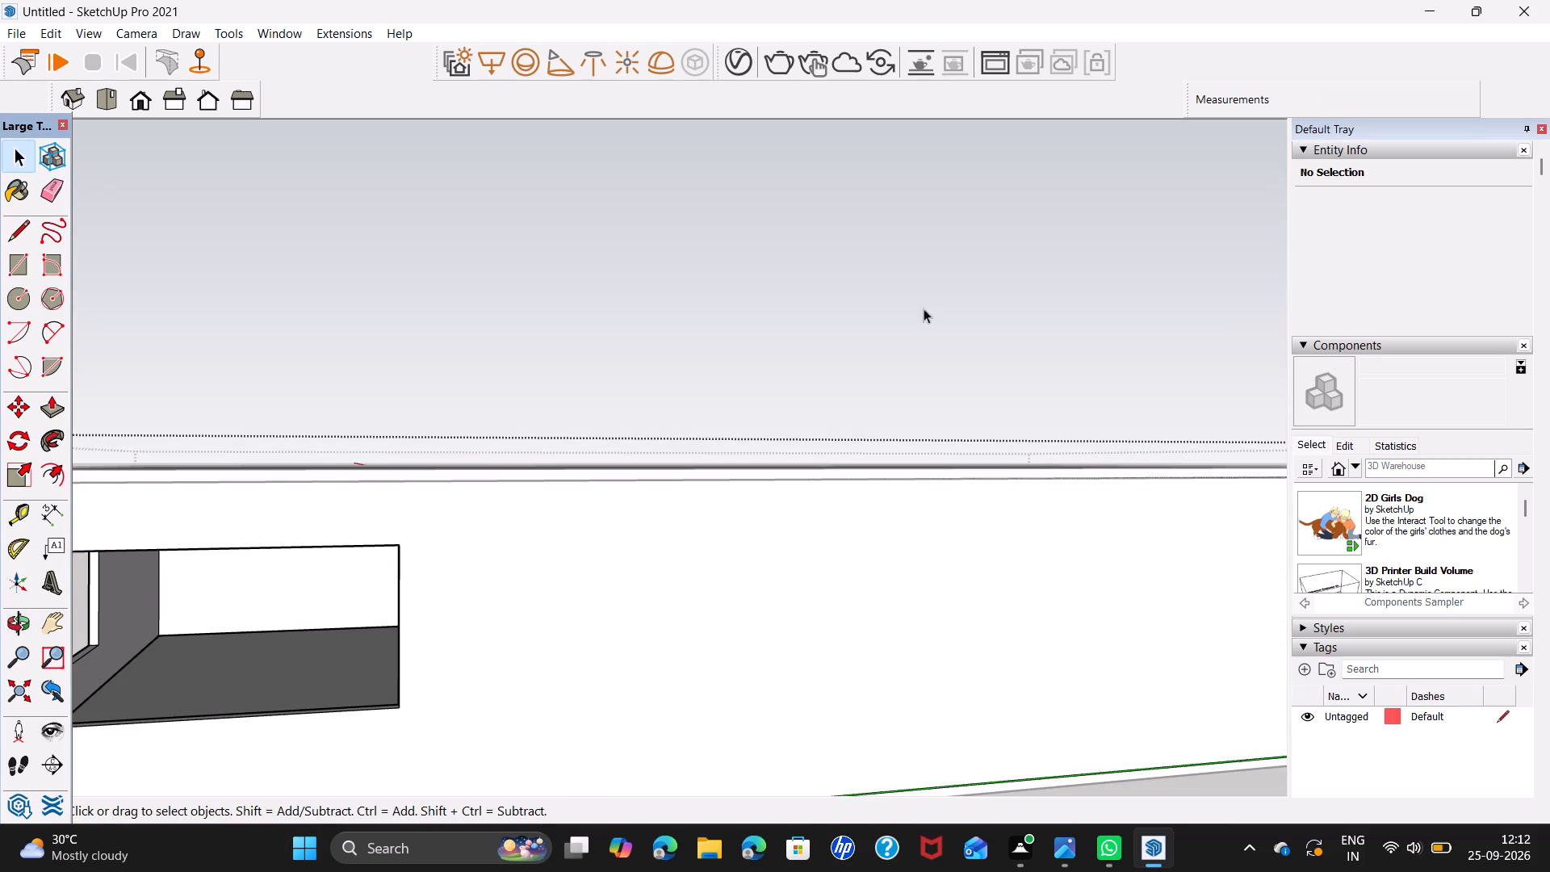
click(909, 274)
Draw a floor rectangle about 47' 1" by 6' 4 1/2" along the windowless side wall, reaching the room's open front edge.
scroll(1002, 409, down, 7)
middle_drag(1033, 469, 118, 612)
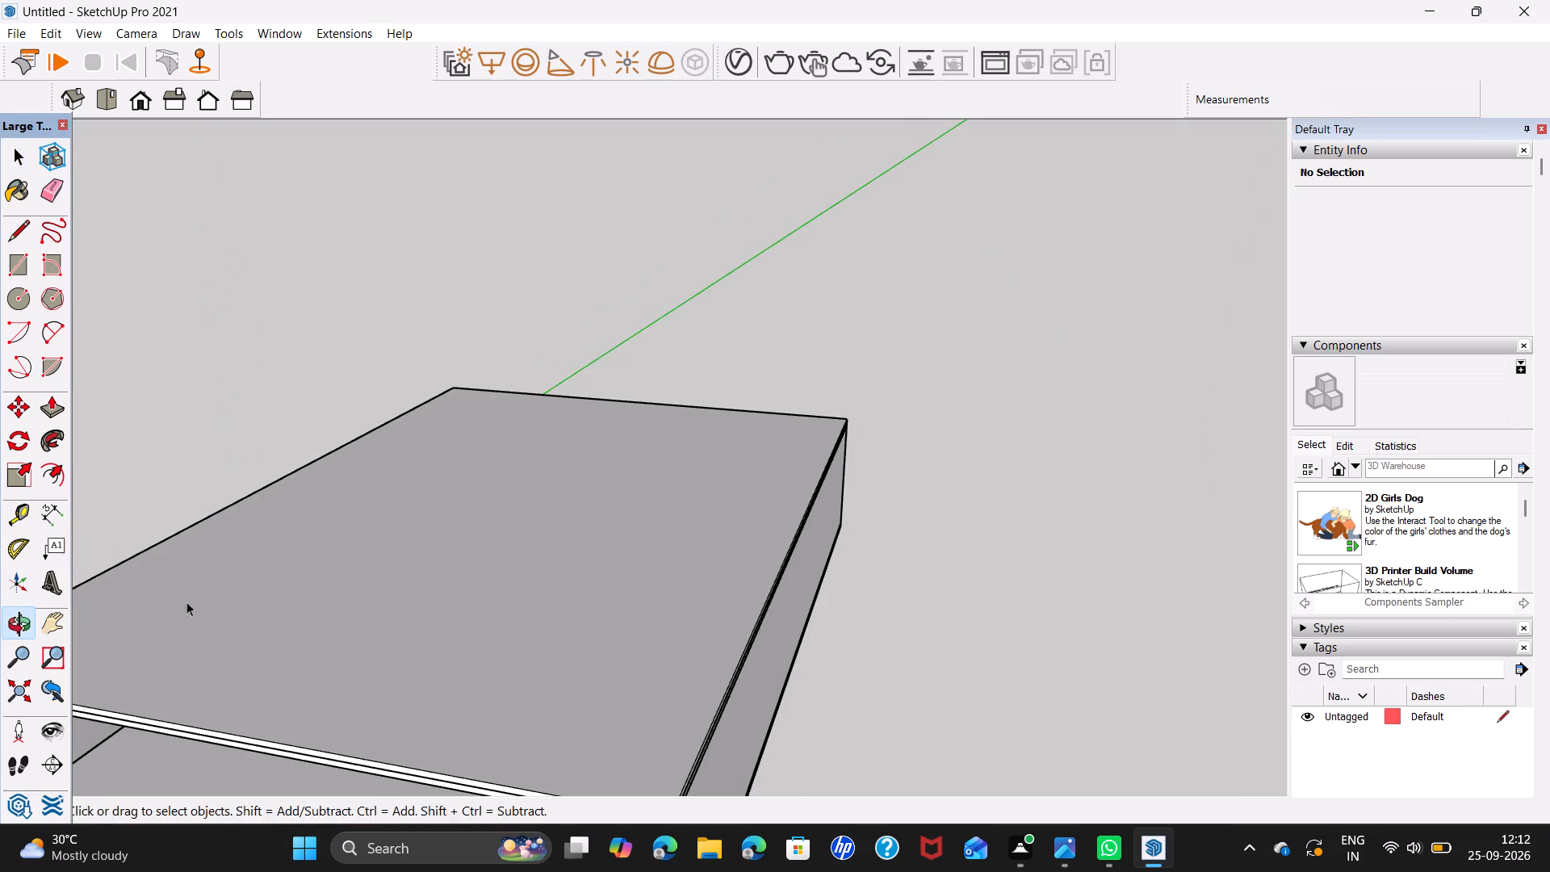
middle_drag(243, 665, 432, 544)
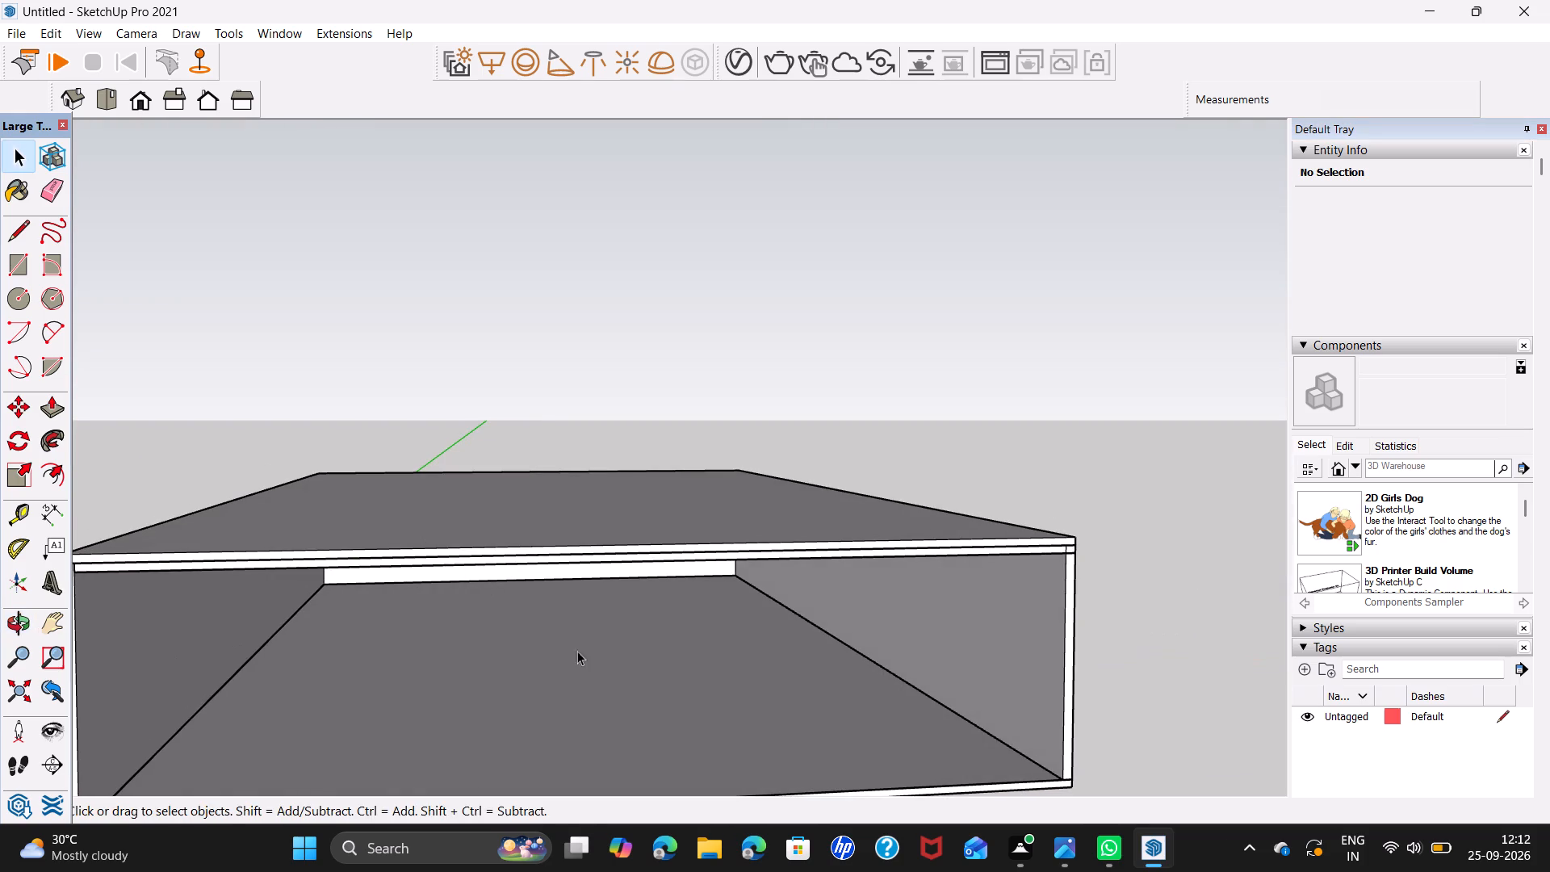
middle_drag(585, 664, 568, 545)
scroll(692, 551, up, 3)
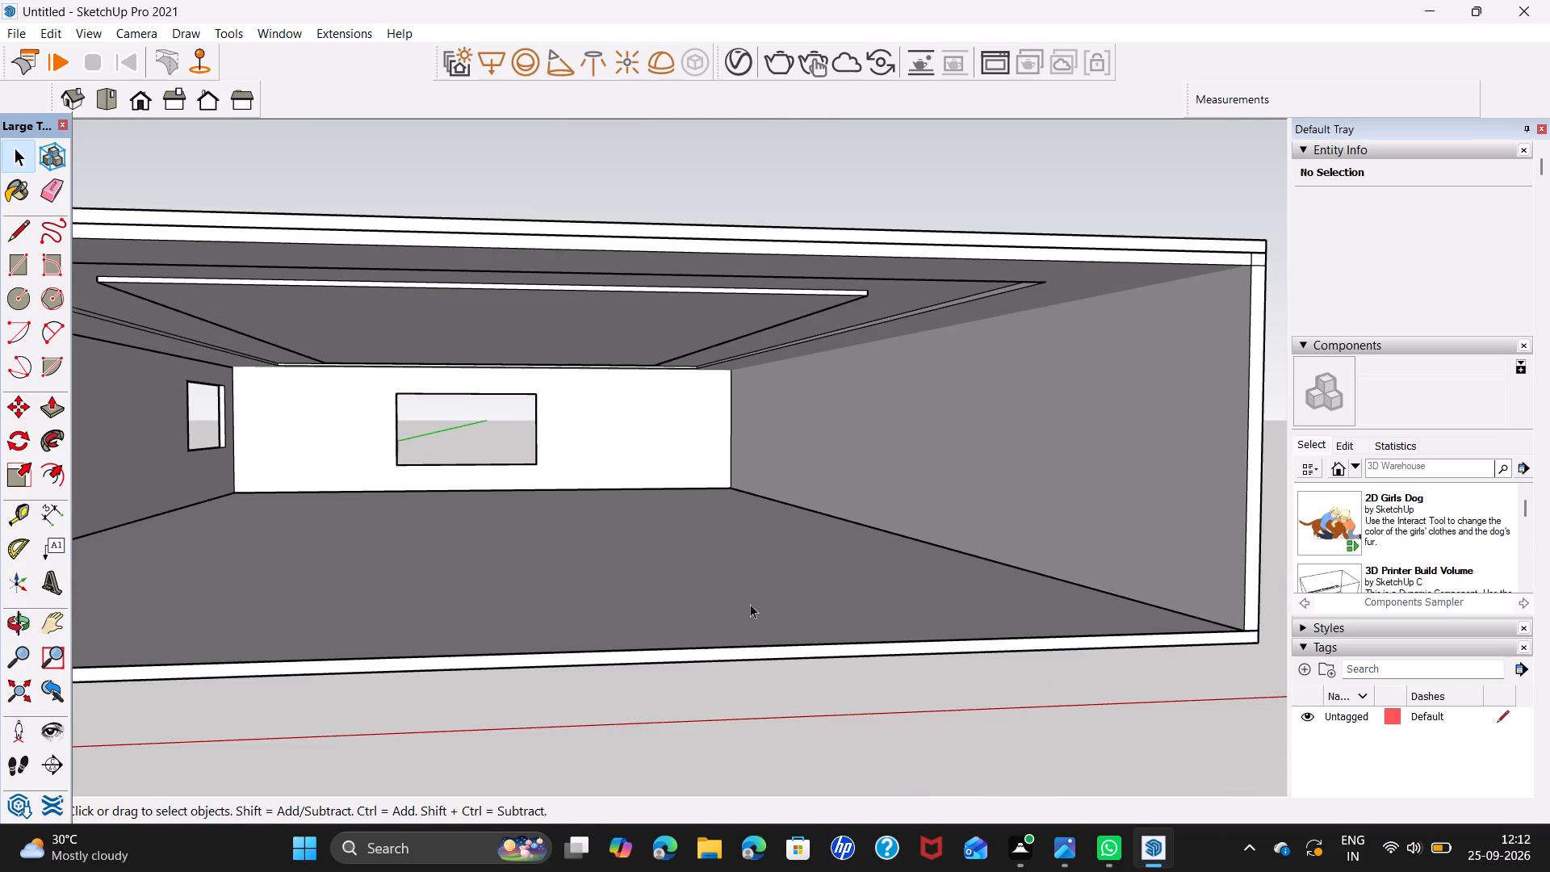
key(r)
middle_drag(631, 471, 659, 468)
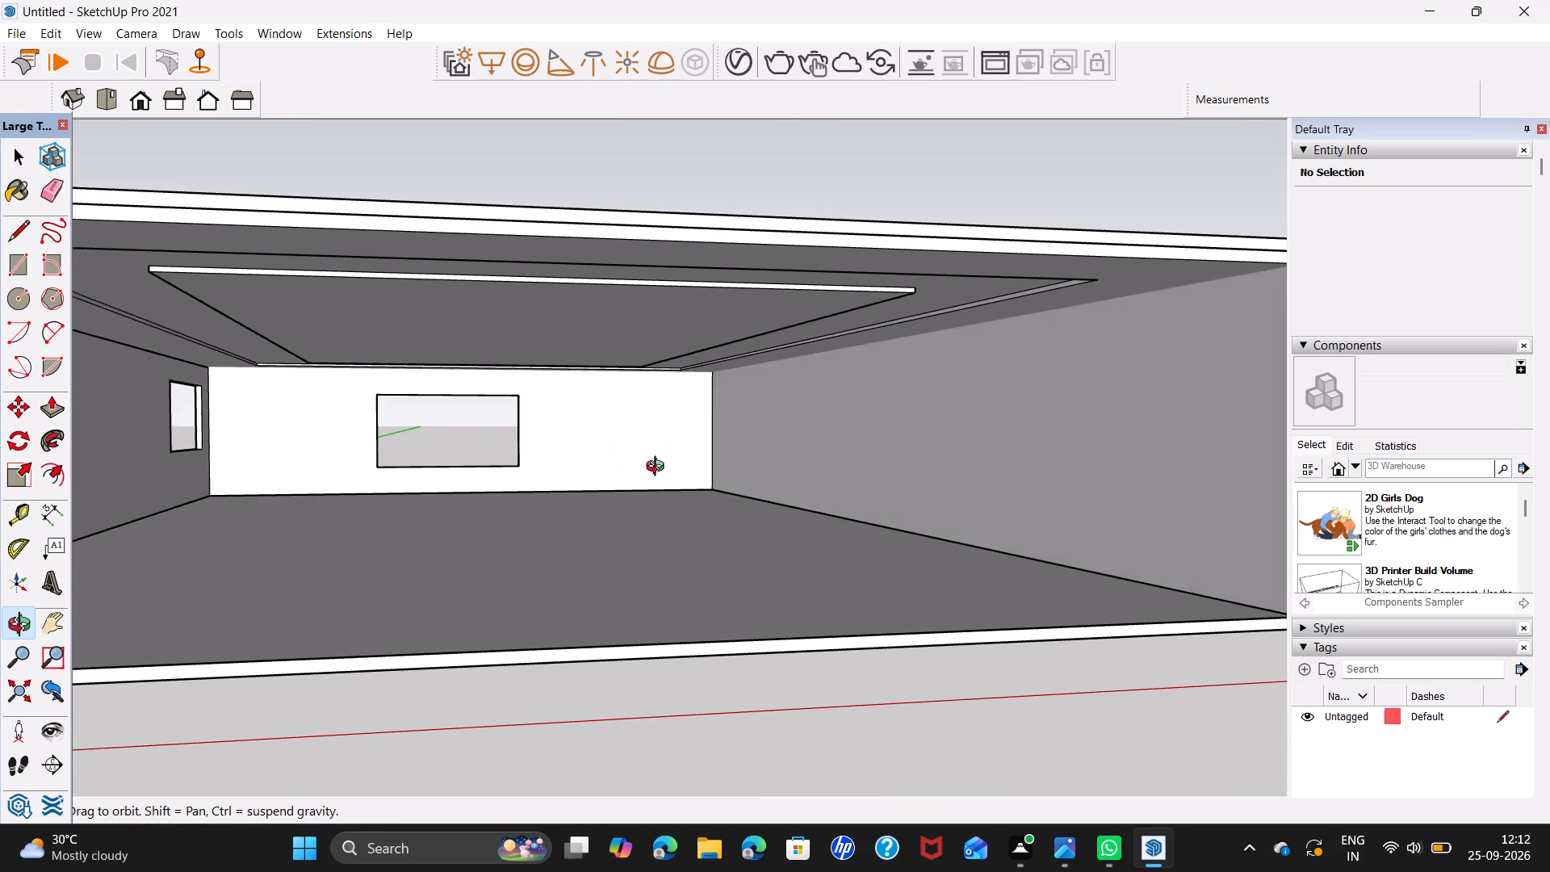
middle_drag(659, 468, 759, 490)
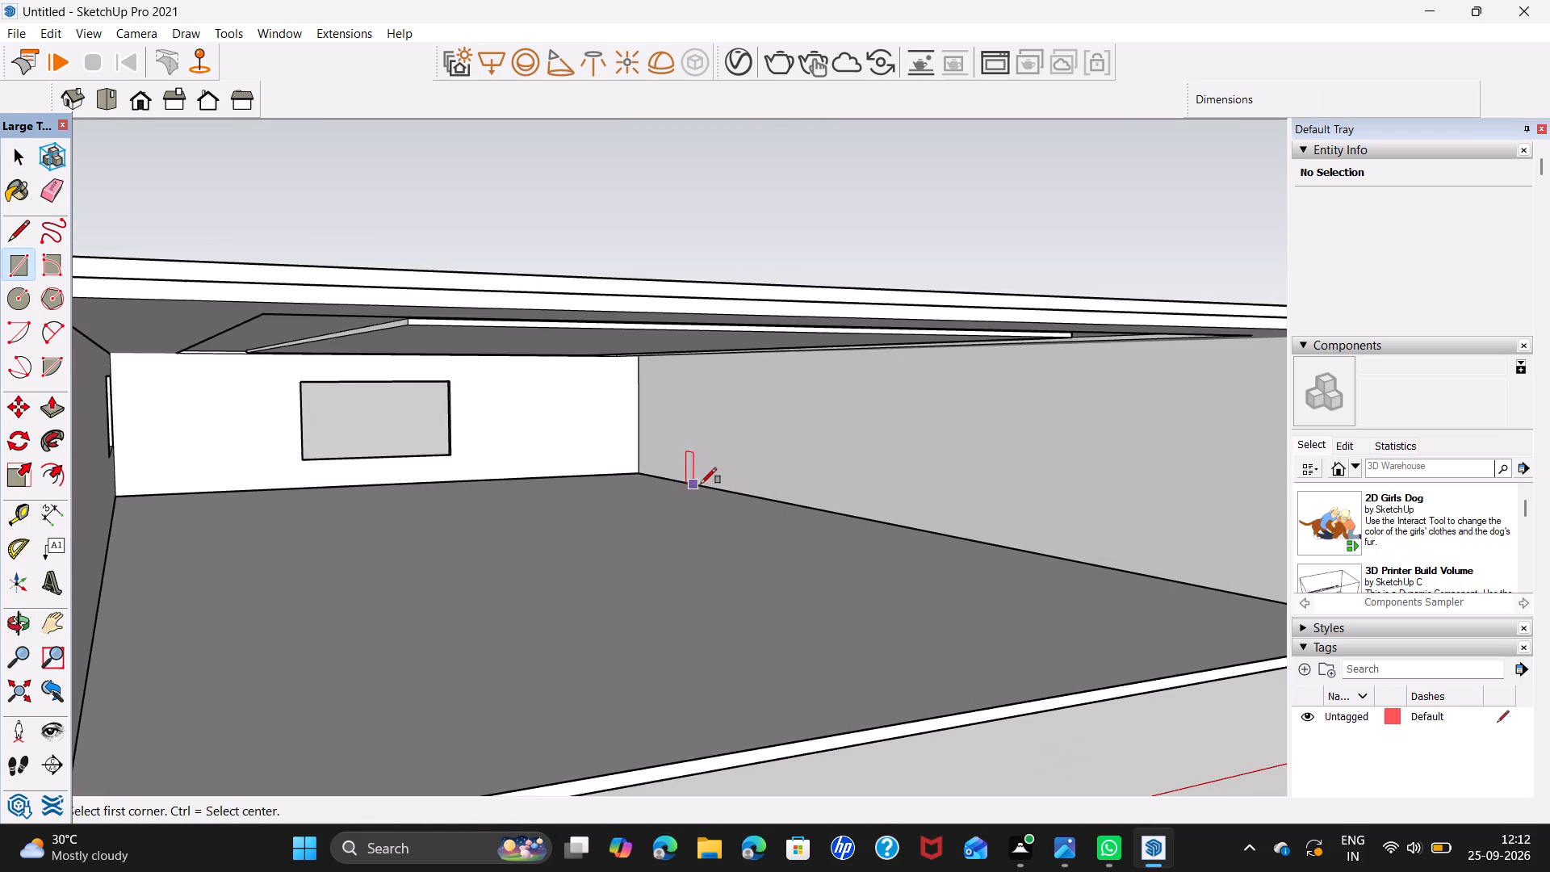
click(718, 488)
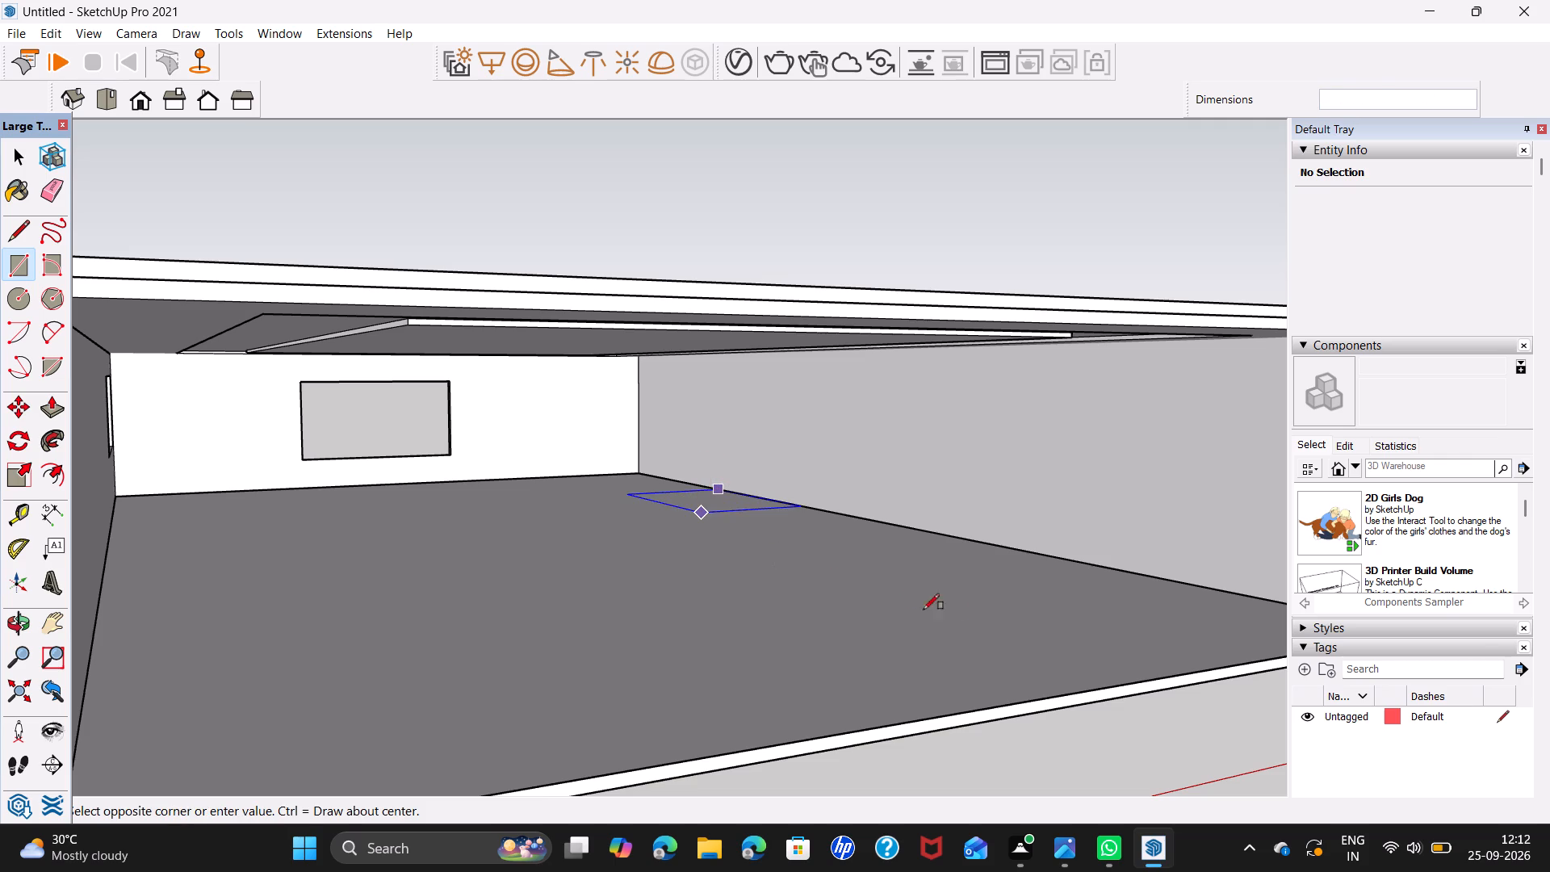
shift+middle_drag(1199, 656, 1058, 674)
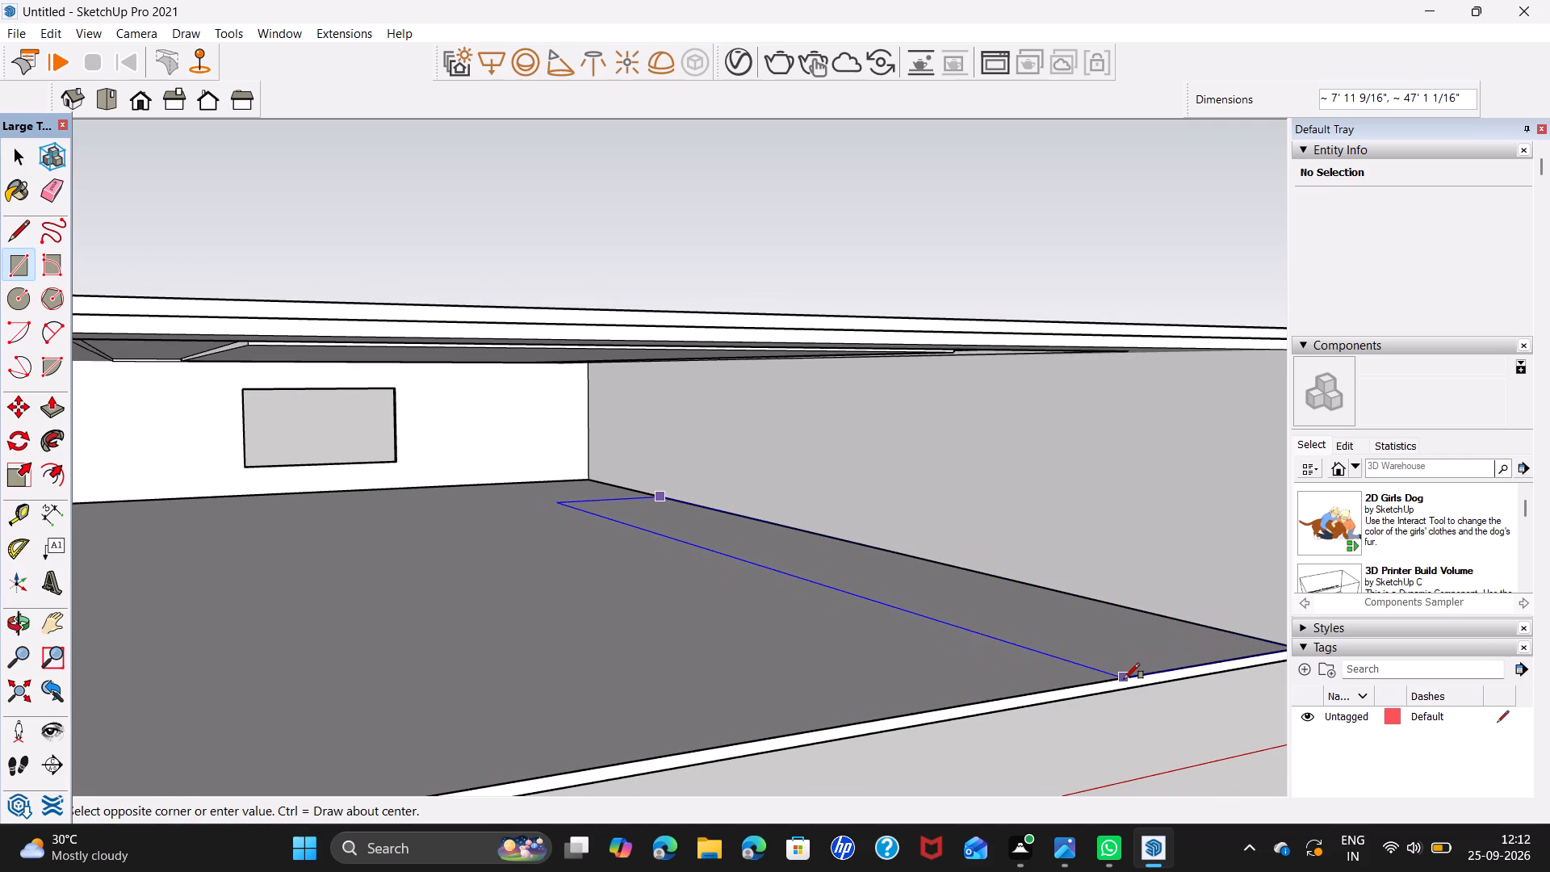
middle_drag(1124, 679, 978, 700)
scroll(976, 695, up, 1)
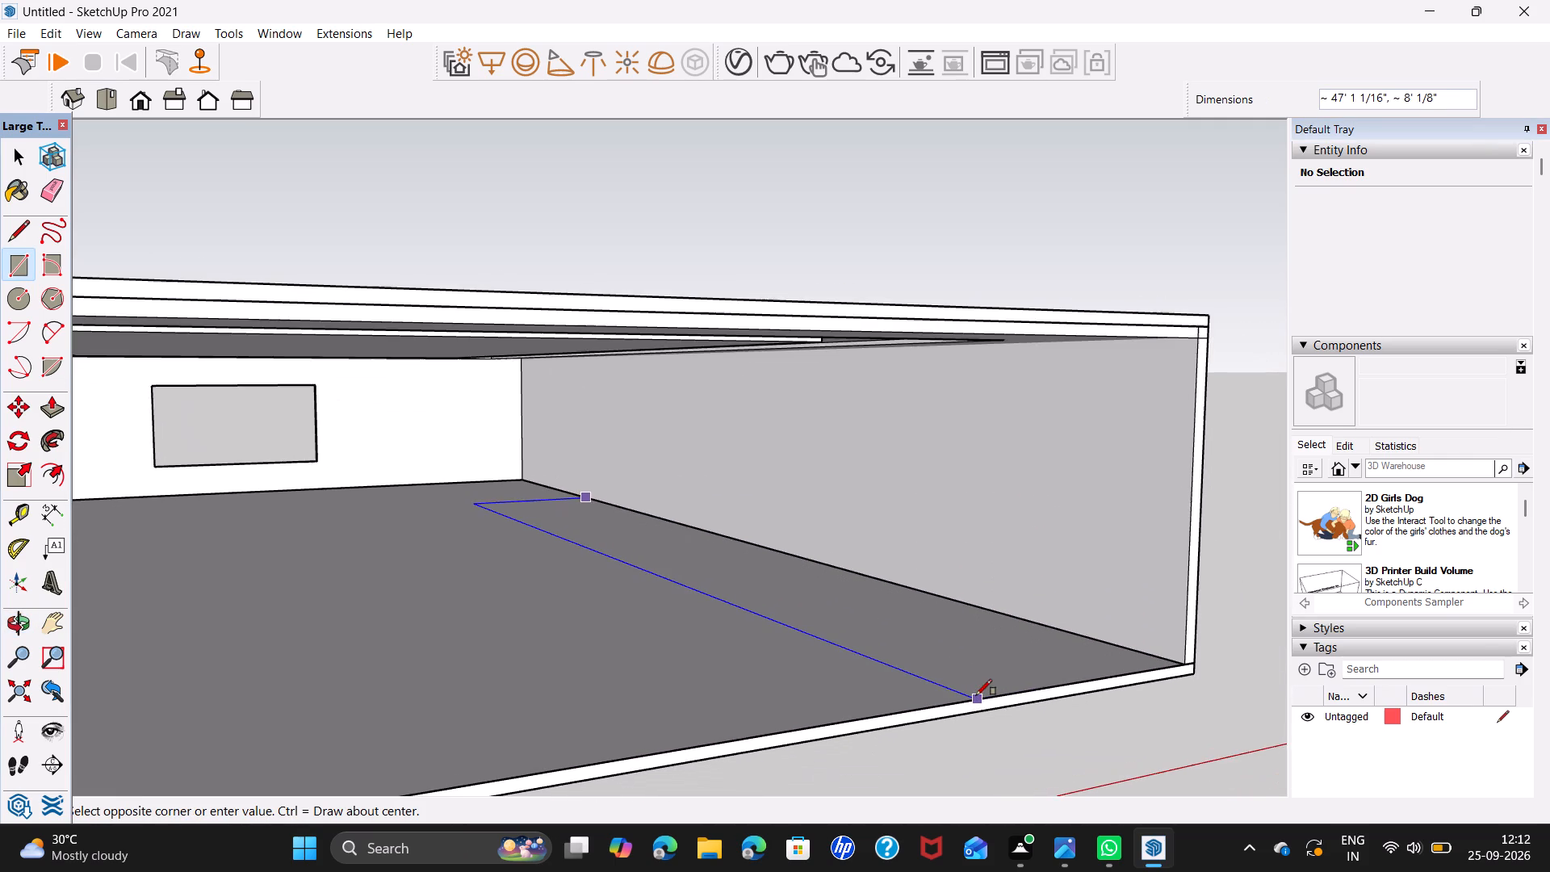
scroll(976, 695, up, 2)
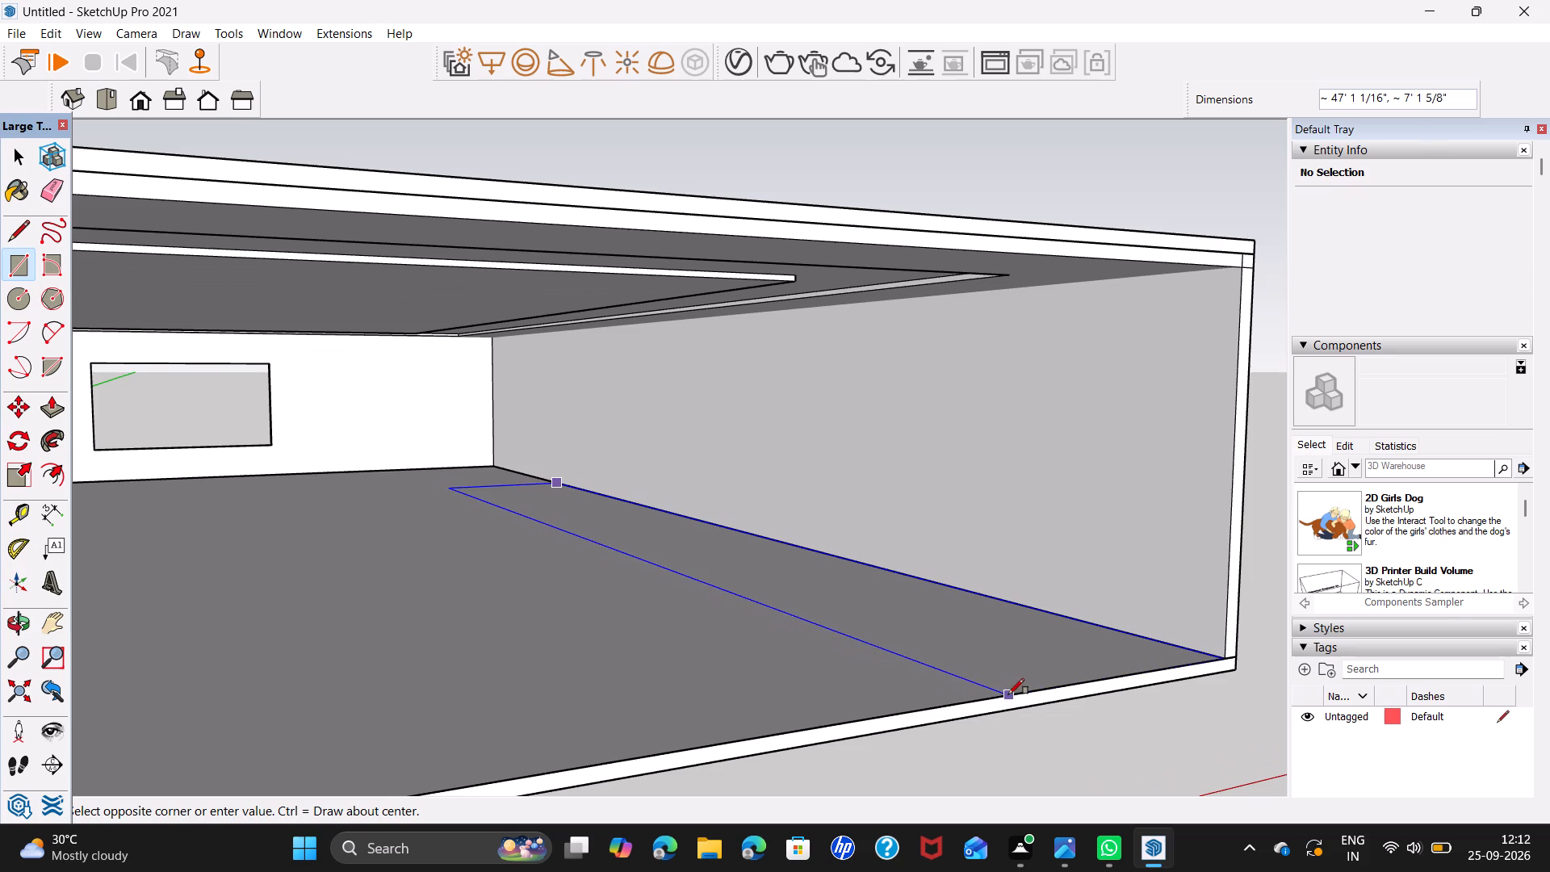
click(1034, 694)
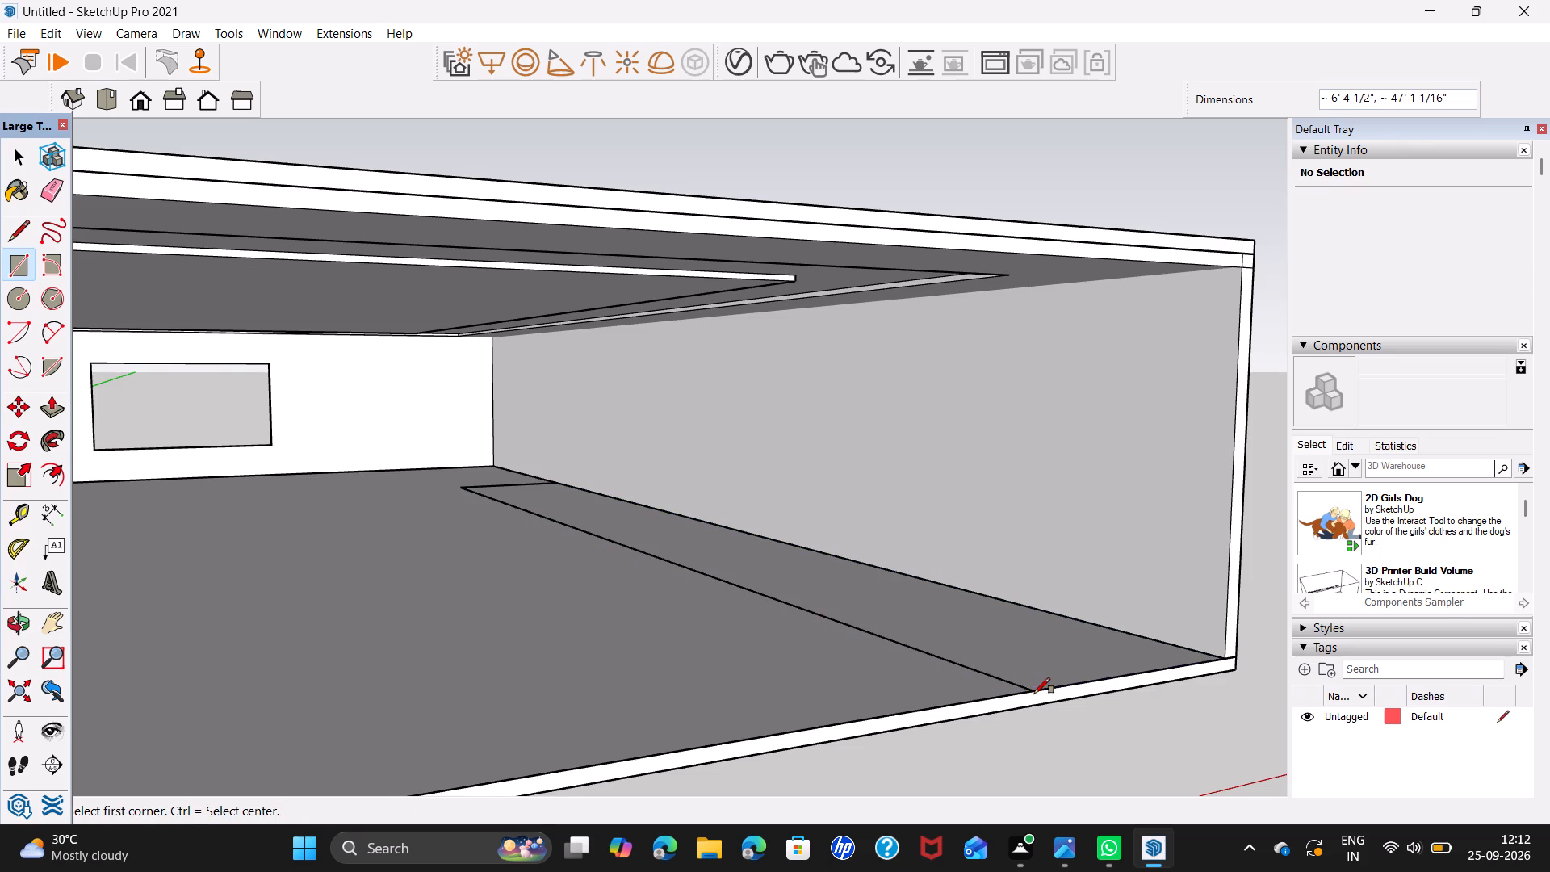
Push/Pull the new floor rectangle upward by 4" to form the cabinet base slab.
key(space)
click(1028, 666)
key(p)
click(1028, 666)
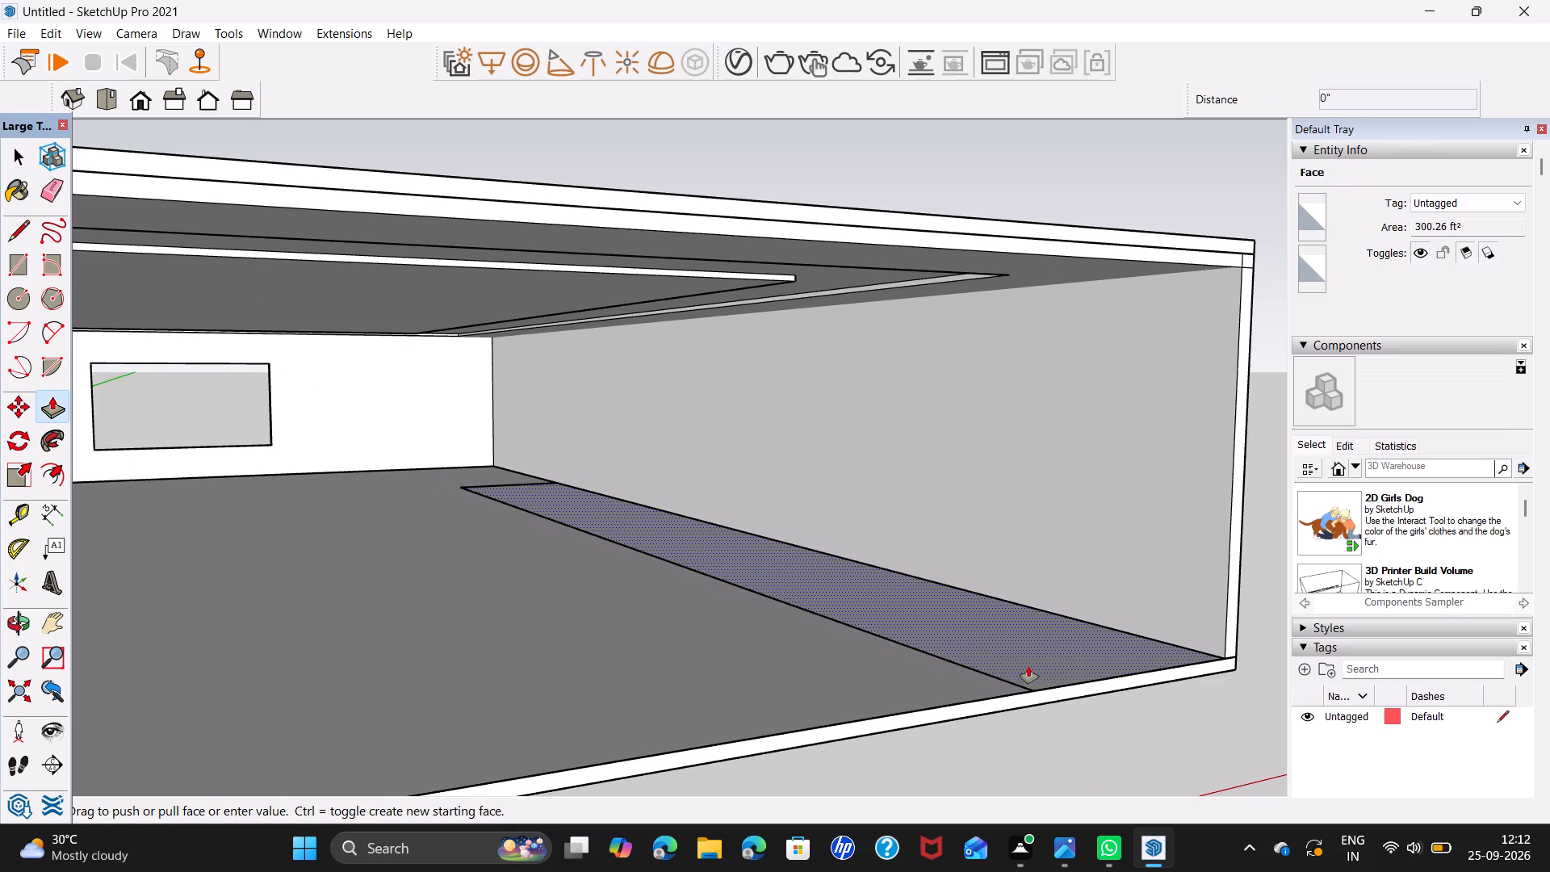
key(4)
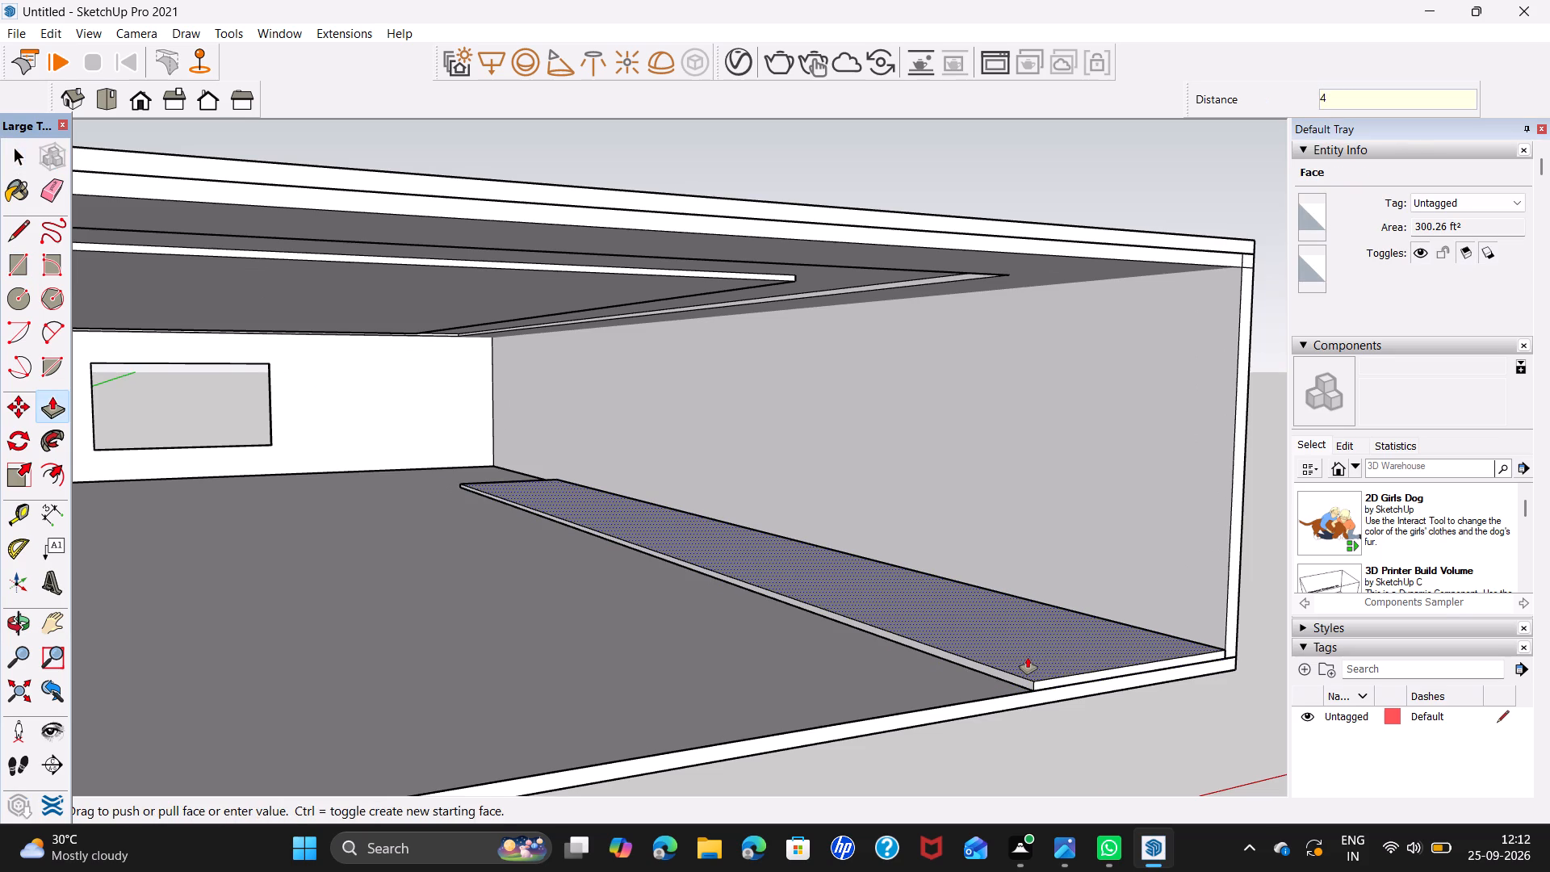
key(Return)
Make the whole base slab a group.
key(space)
triple_click(1028, 652)
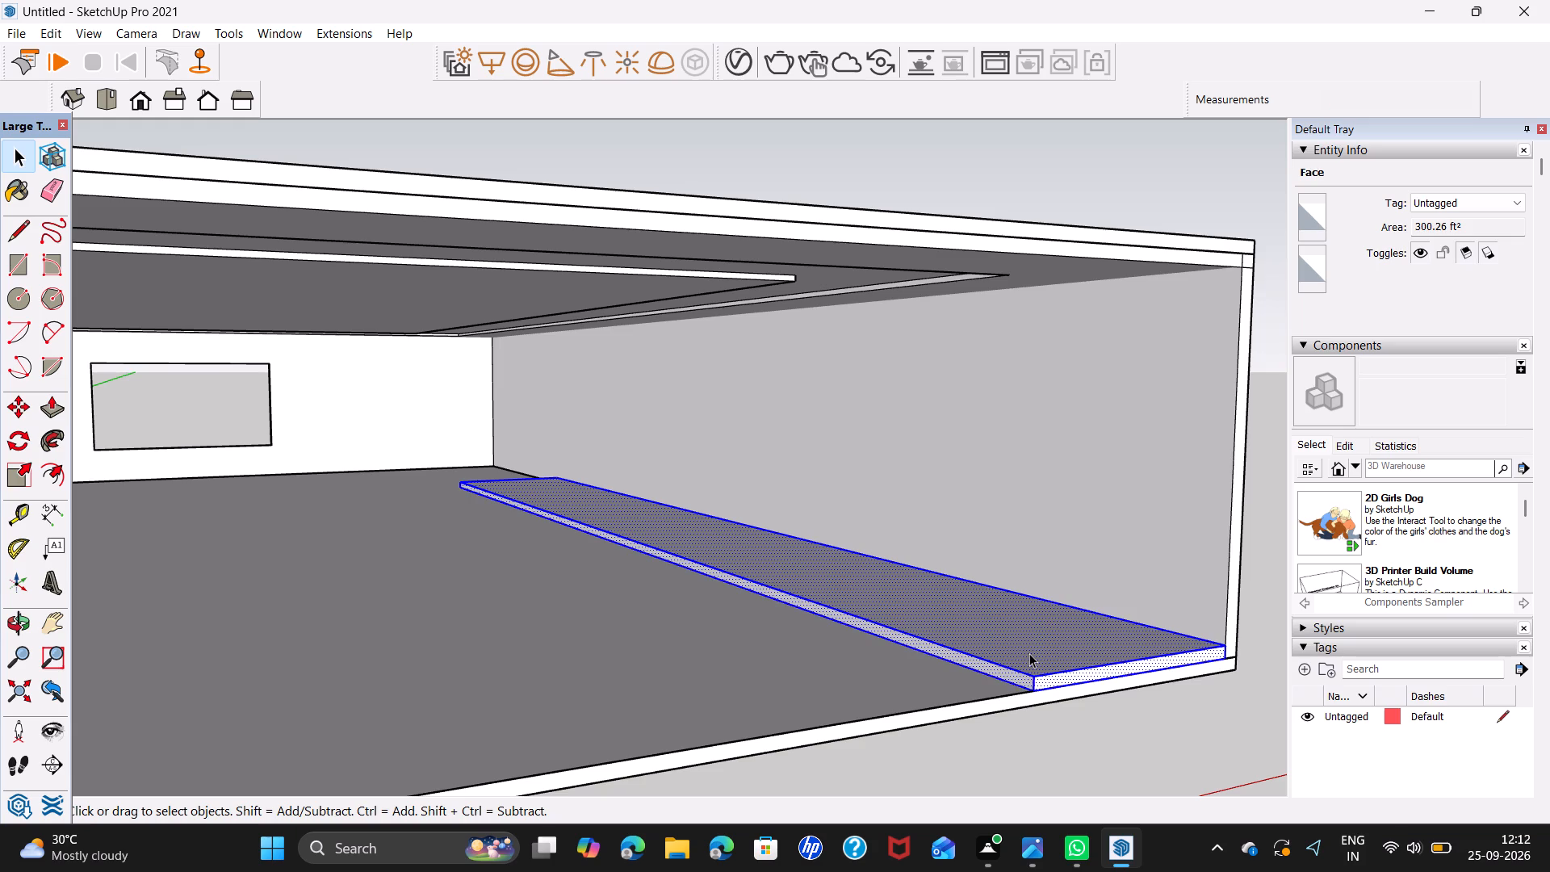
right_click(1029, 653)
click(1126, 451)
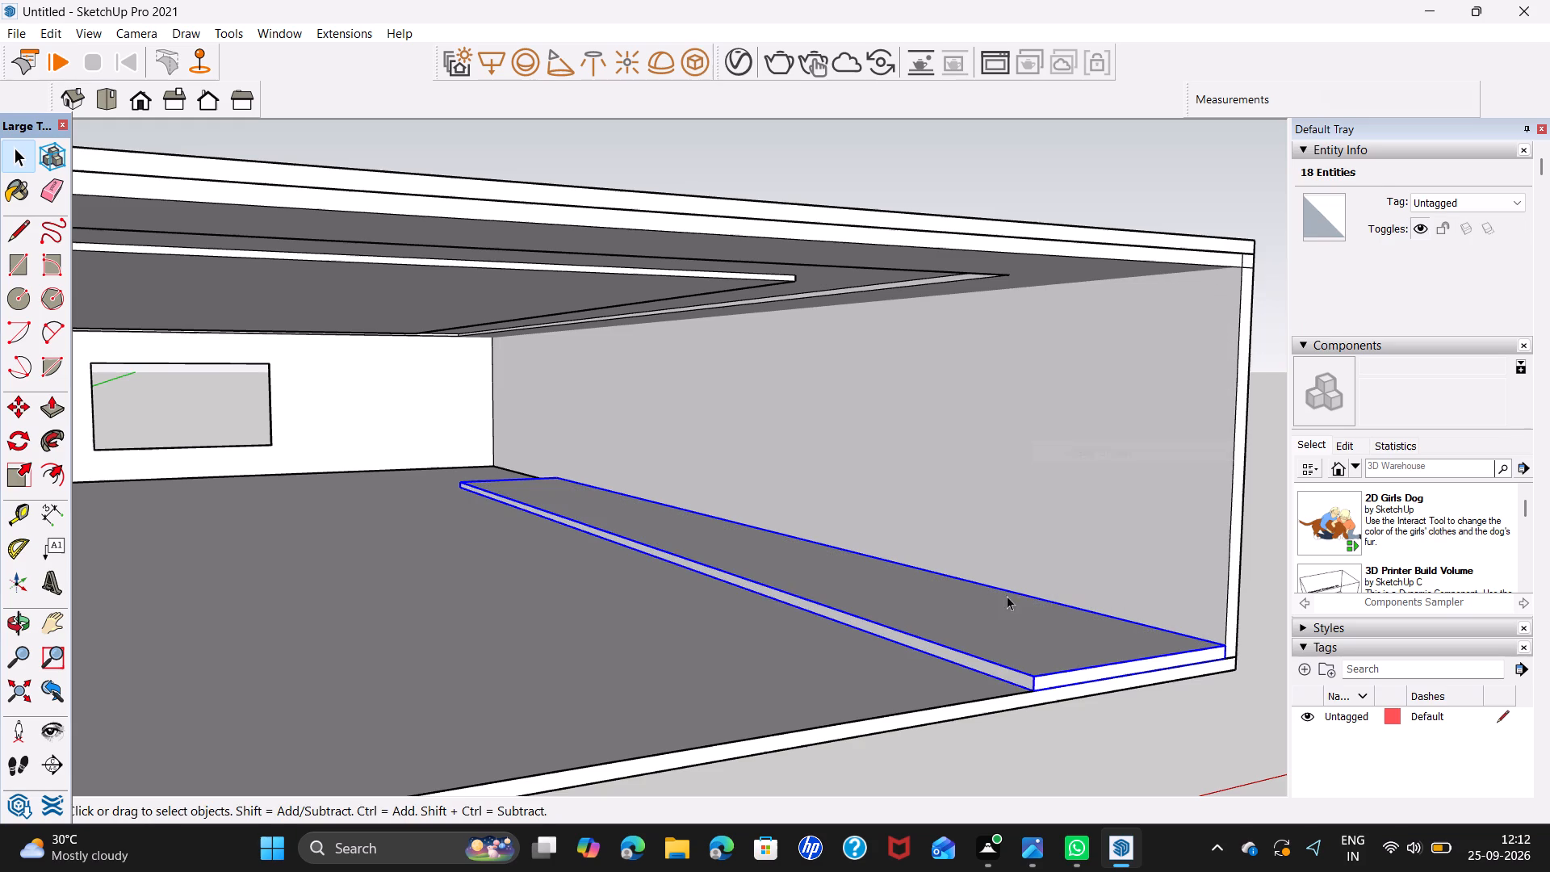
click(1080, 732)
Draw a rectangle about 45' by 6' on top of the base slab against the wall, inset slightly from its front, back and long free edges.
middle_drag(1058, 610, 1049, 653)
key(r)
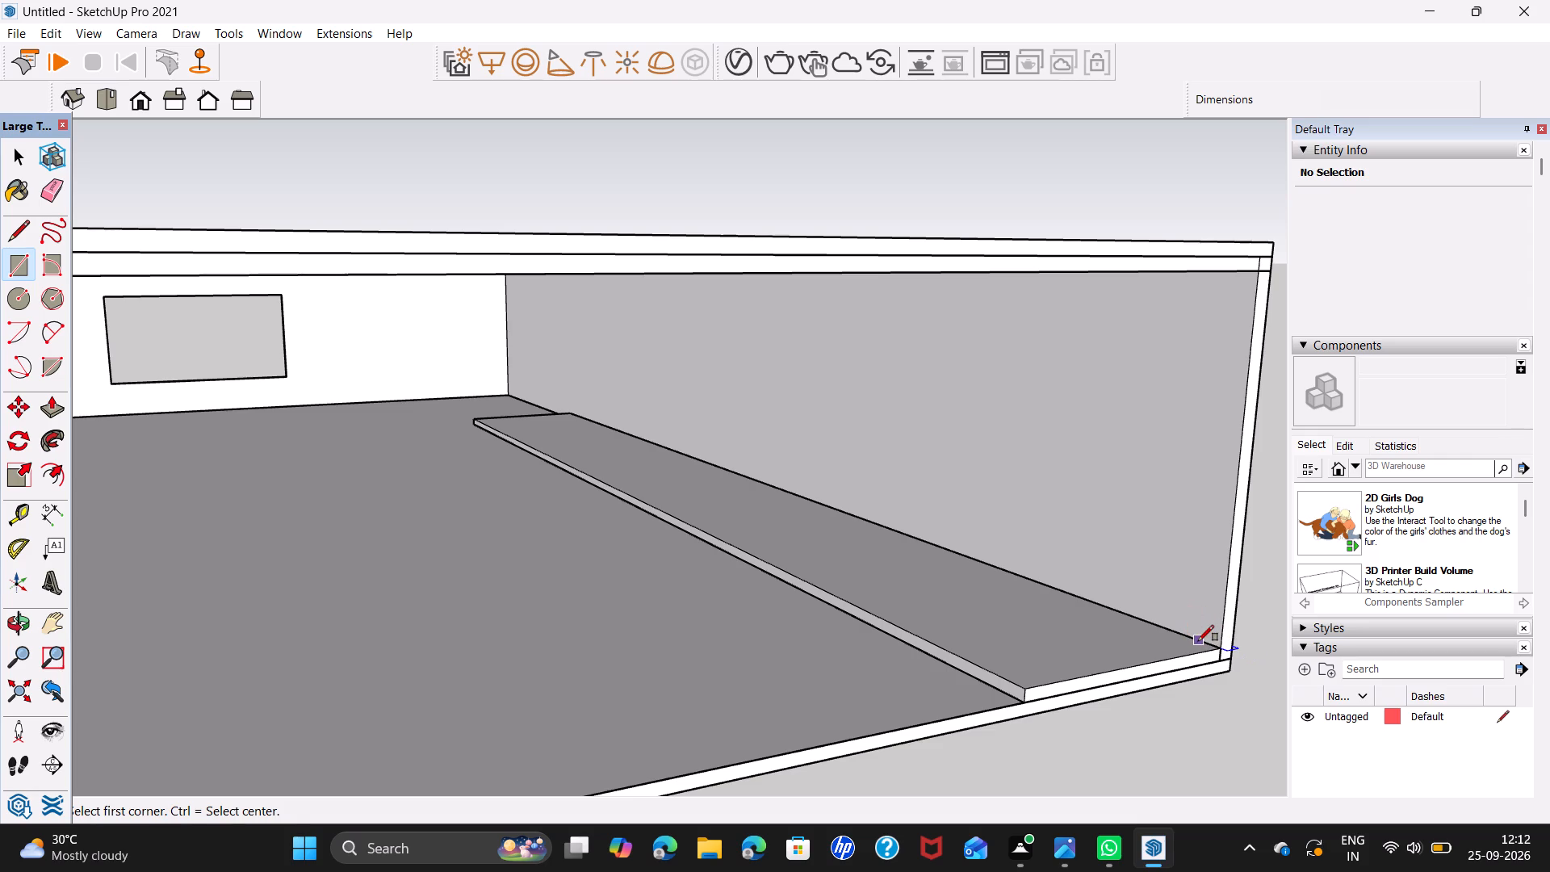
click(1198, 641)
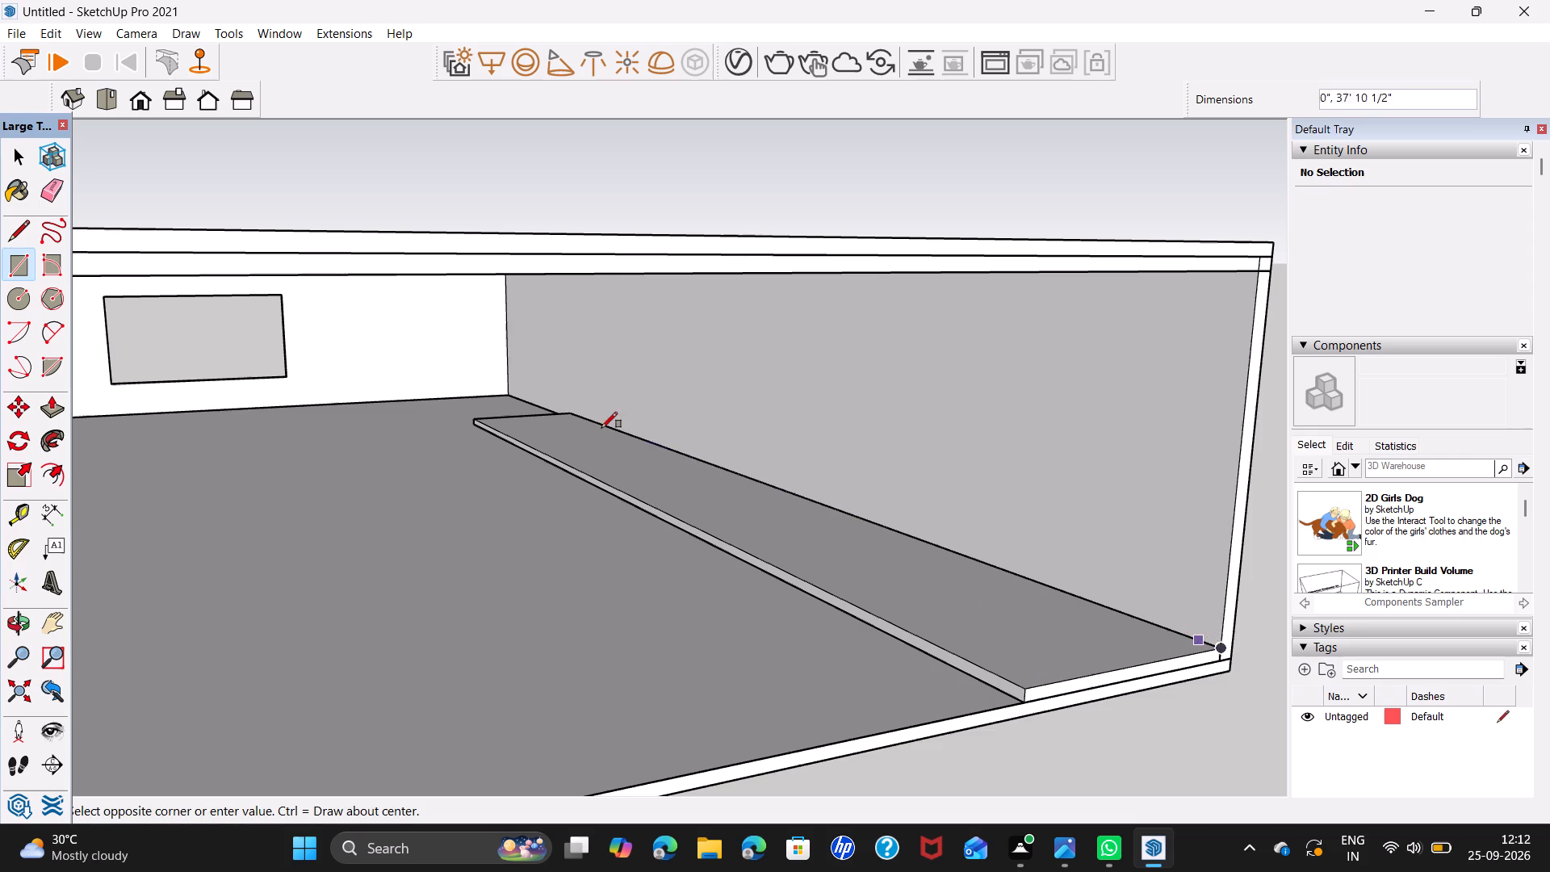
scroll(571, 424, up, 14)
middle_drag(564, 424, 565, 472)
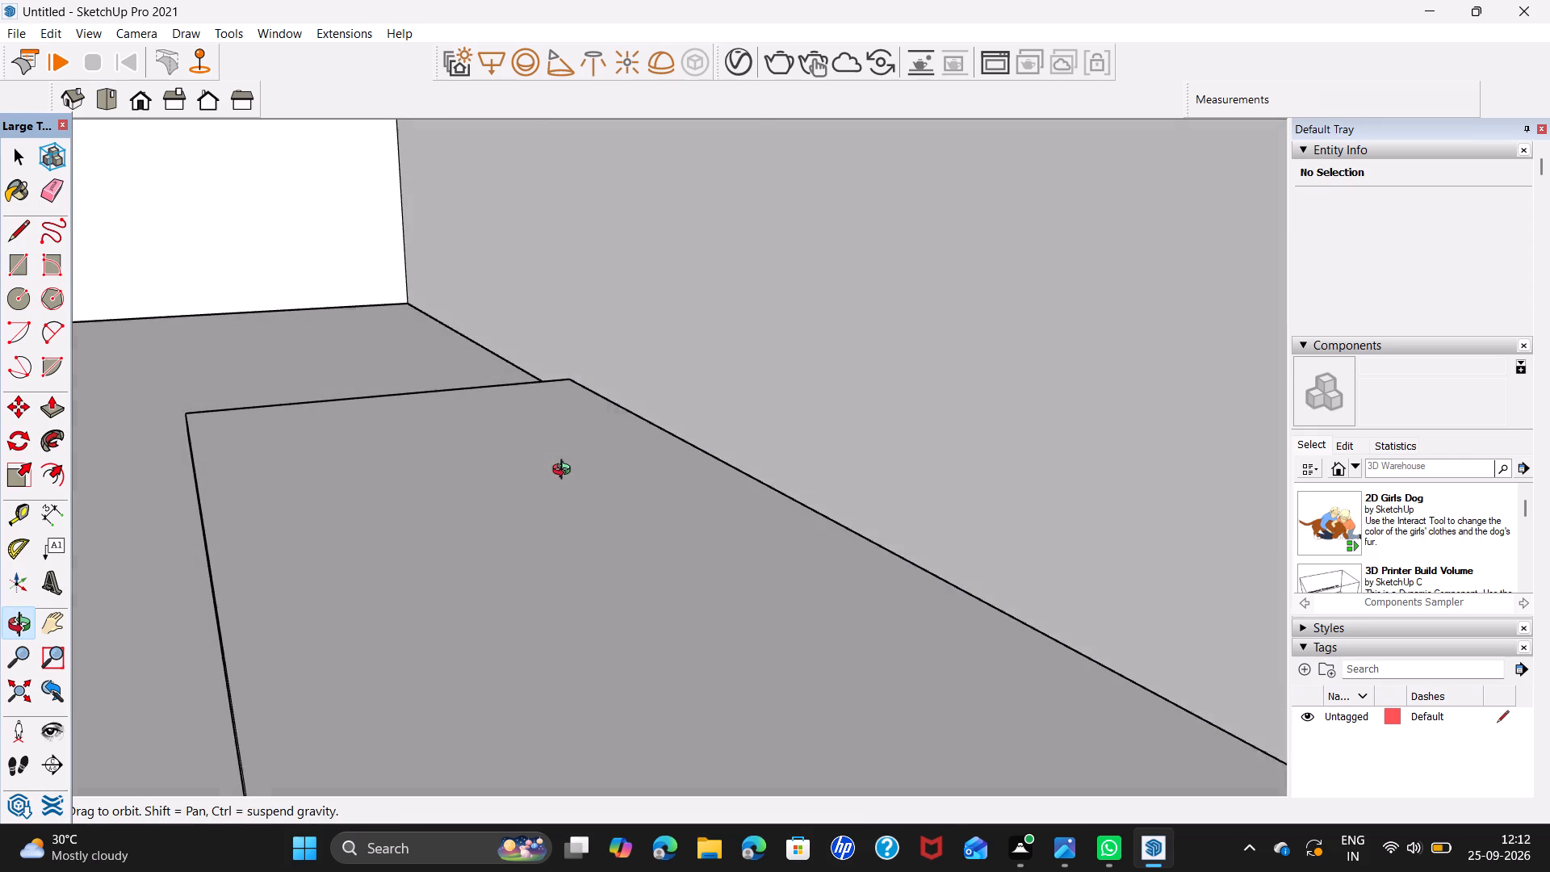
middle_drag(565, 472, 565, 476)
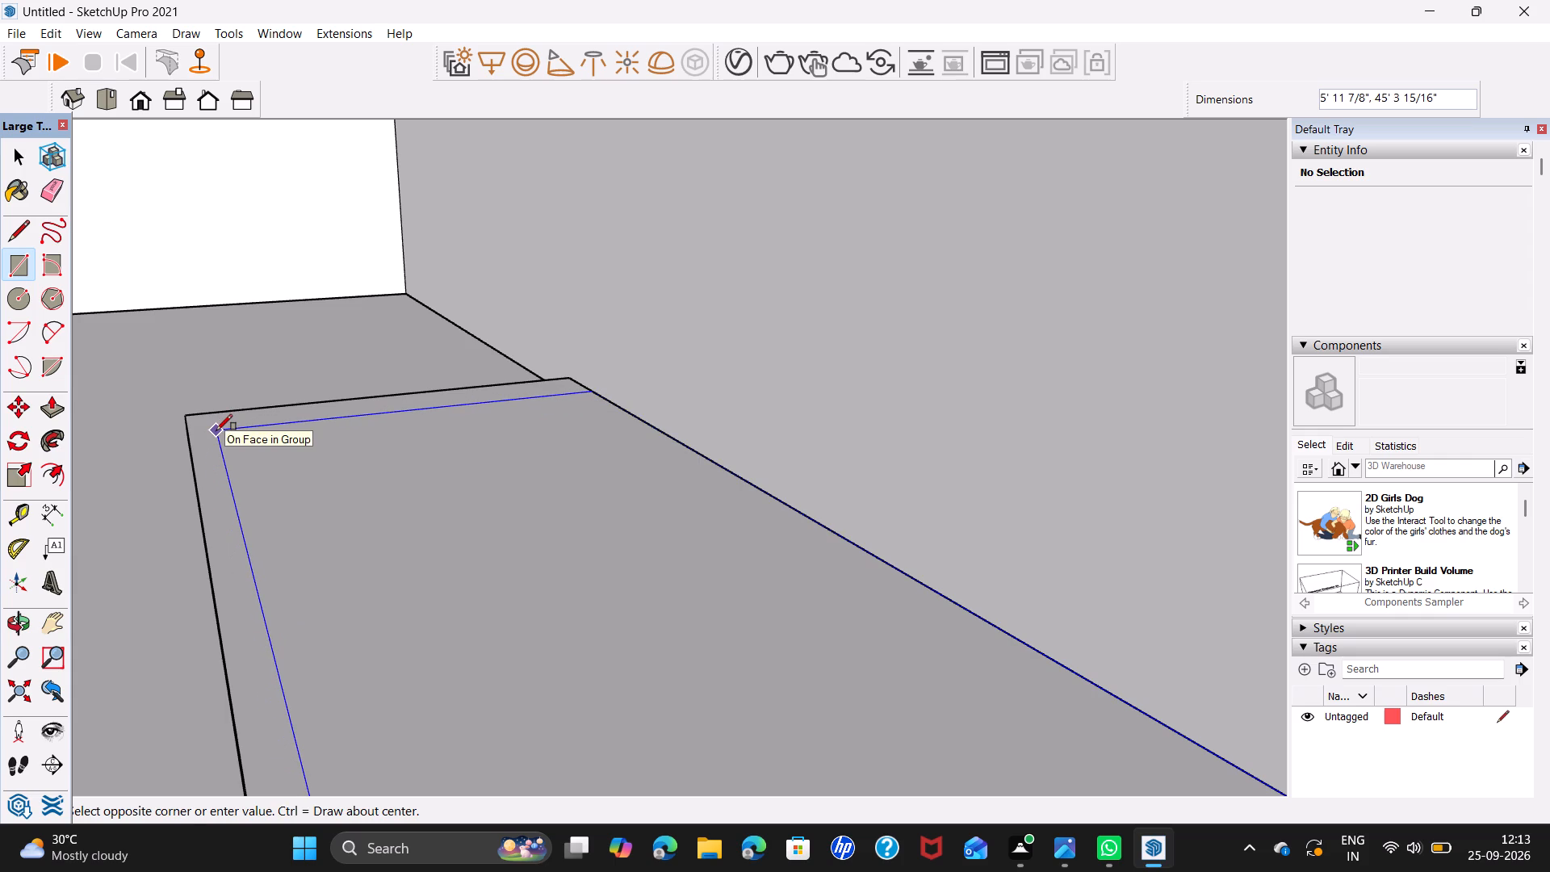
click(218, 437)
key(space)
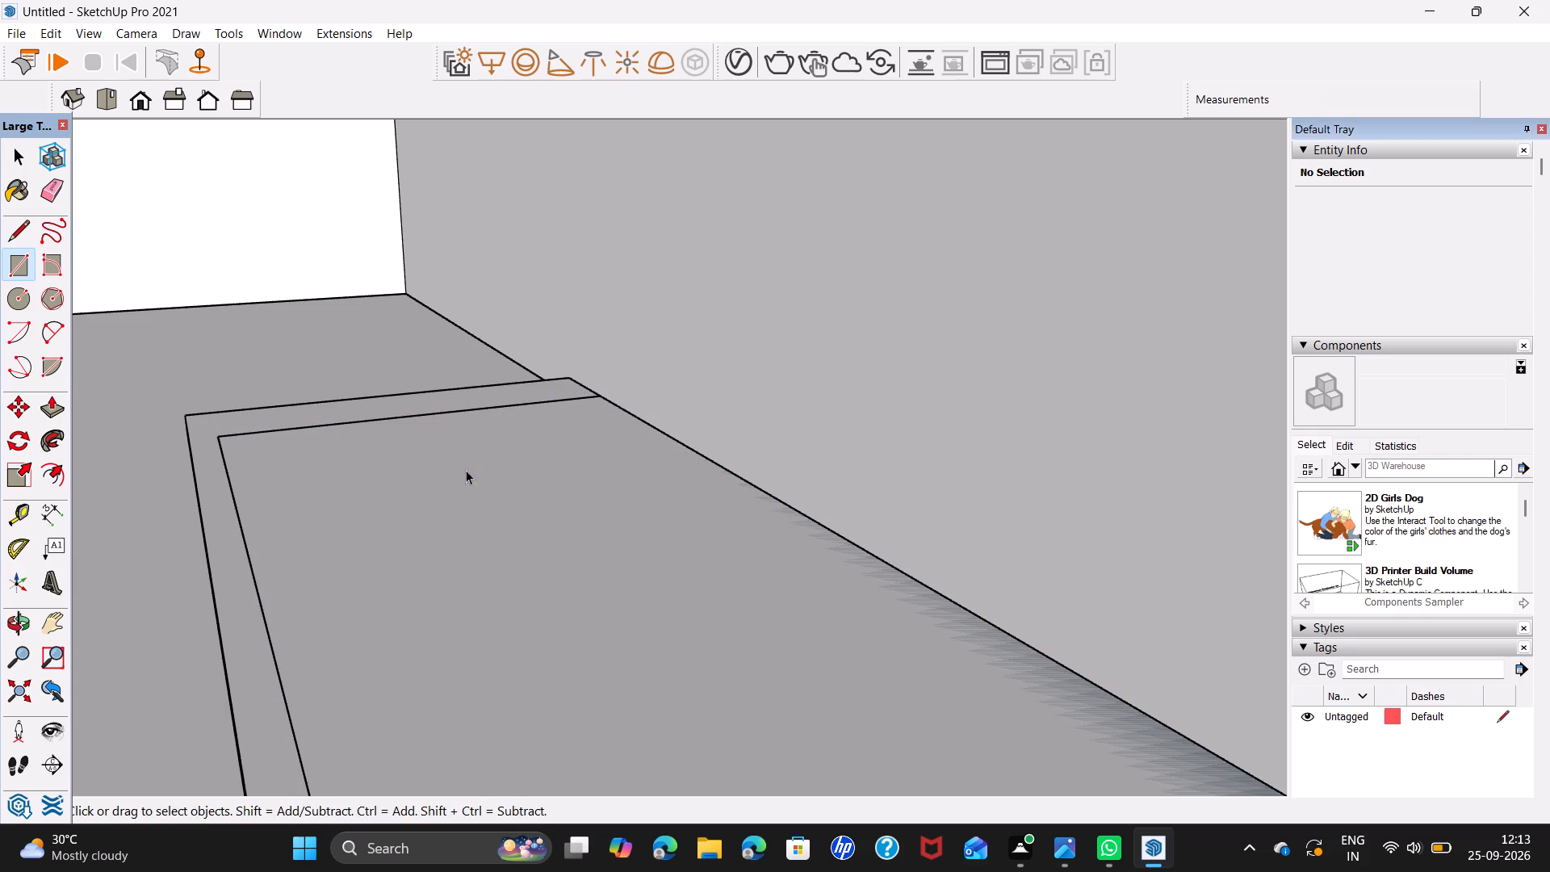
scroll(493, 490, down, 11)
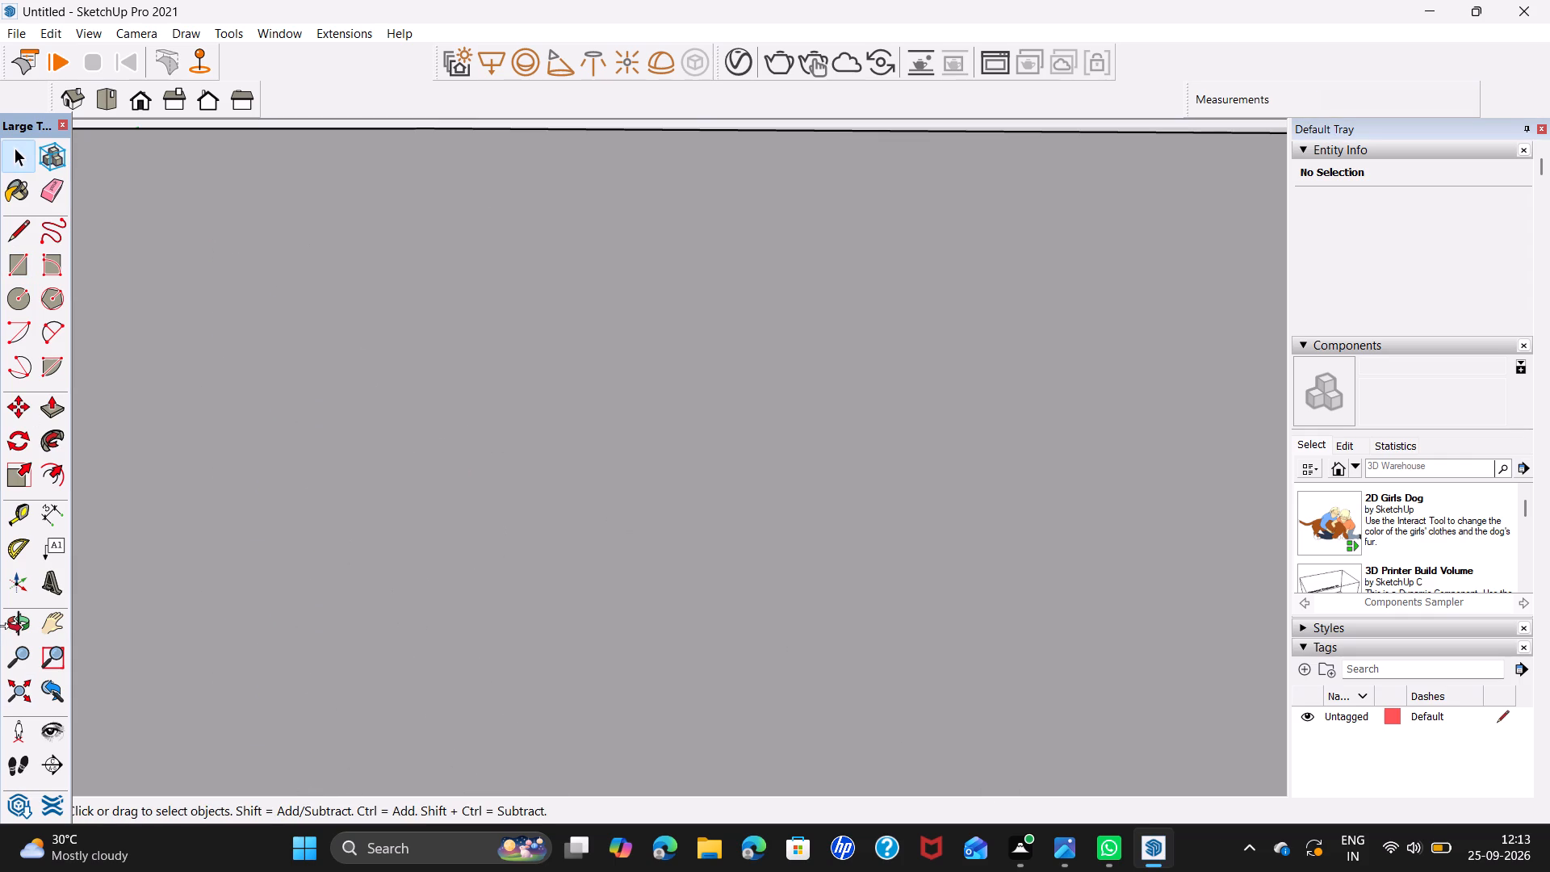
click(16, 677)
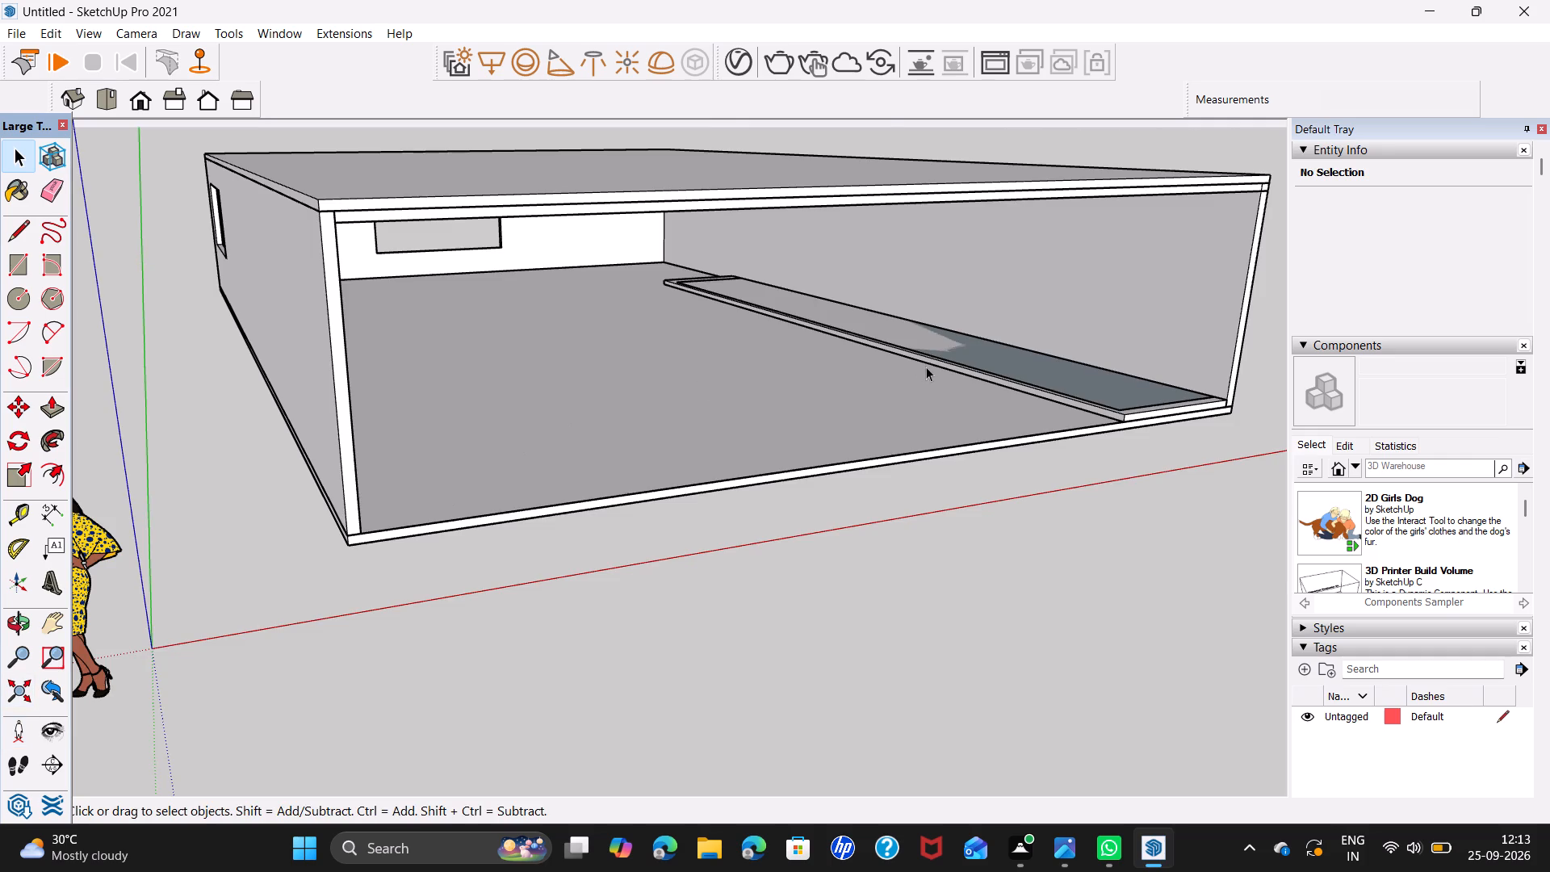
middle_drag(927, 368, 731, 400)
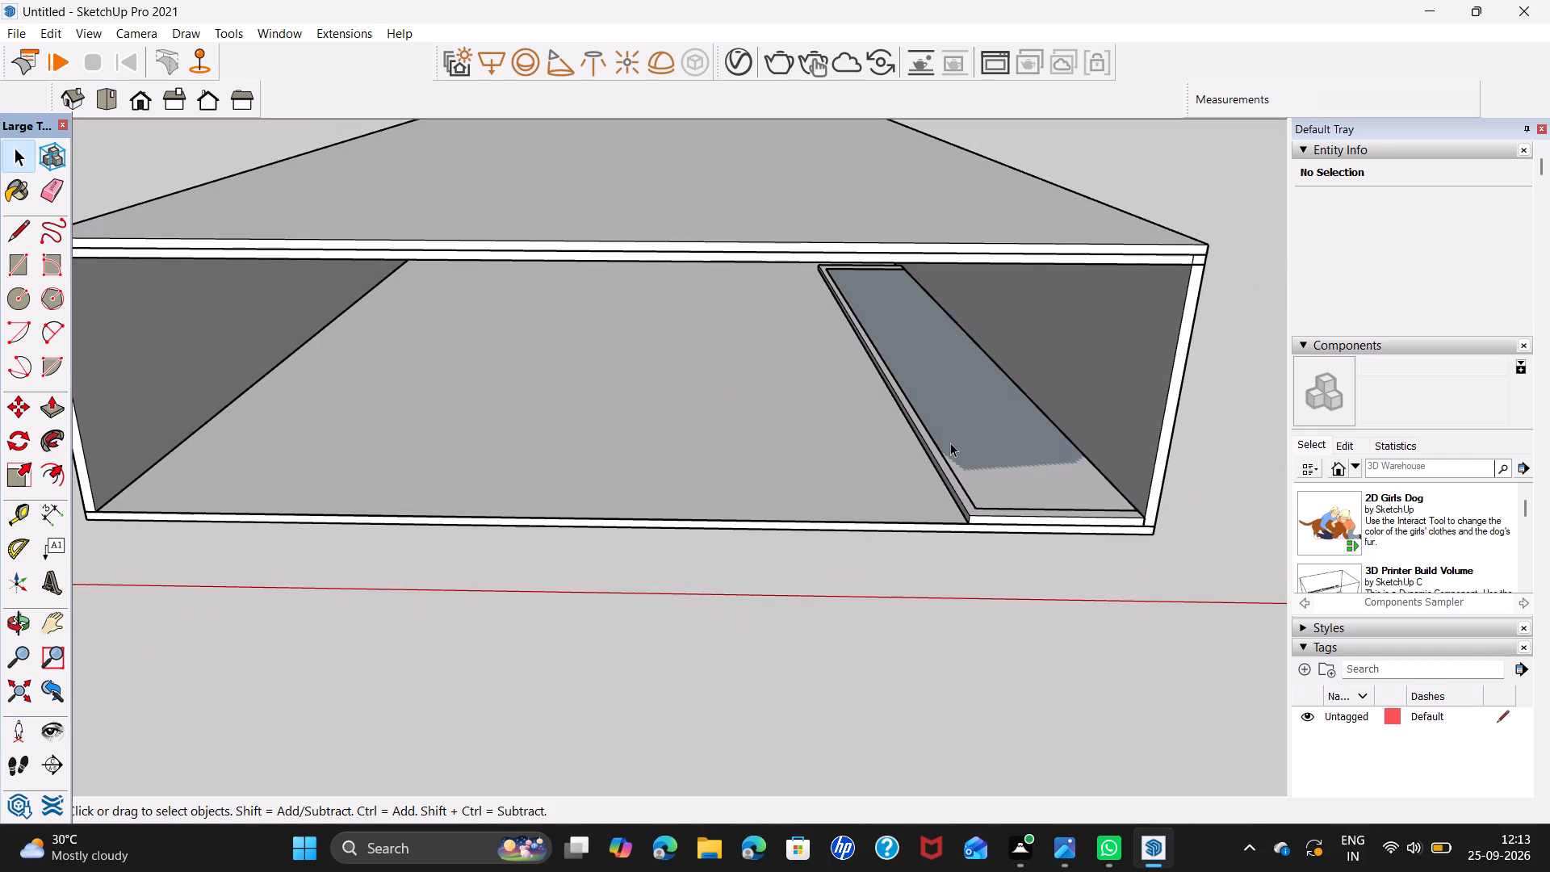
Reverse the face of the rectangle drawn on top of the base slab.
right_click(950, 442)
click(1057, 632)
Push/Pull the rectangle on the base slab upward by 3' to form the cabinet block.
scroll(1014, 457, up, 1)
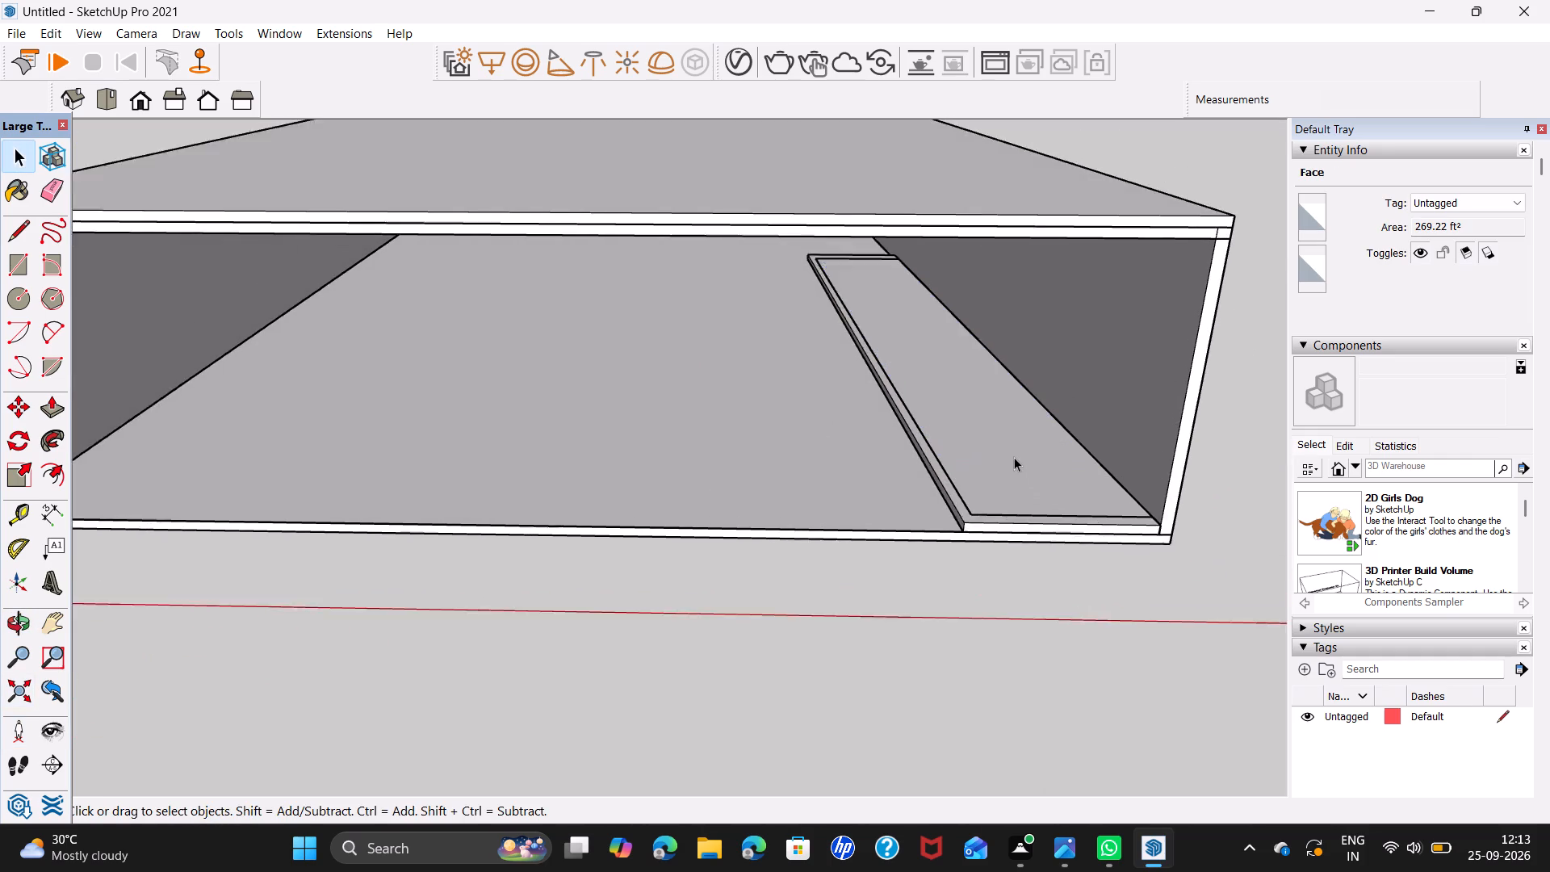
scroll(1014, 457, up, 2)
click(1007, 471)
key(p)
click(1007, 471)
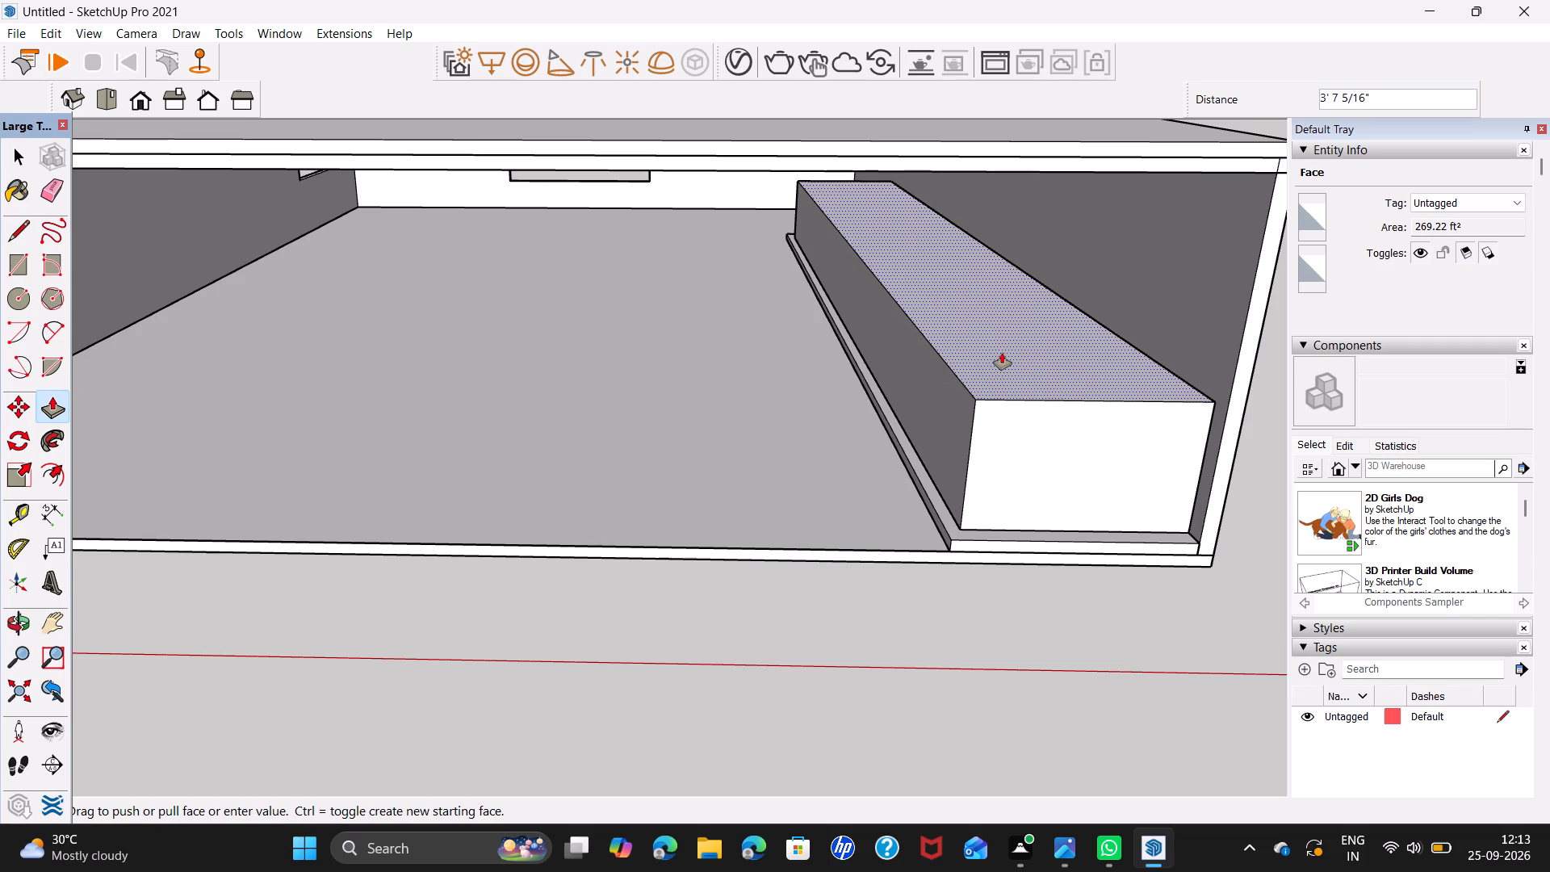
text(3')
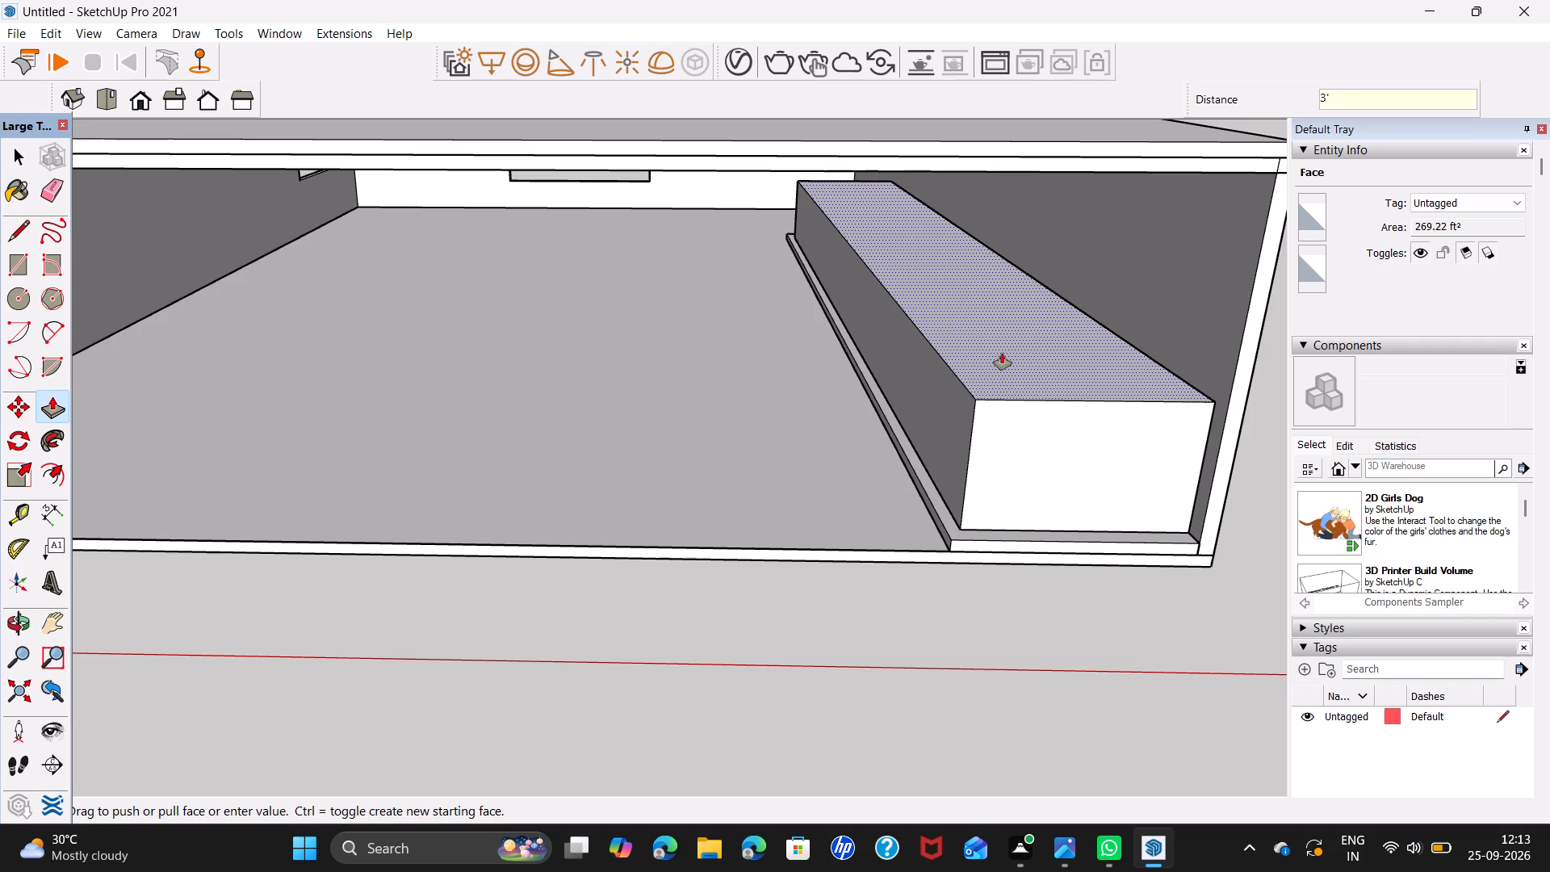
key(Return)
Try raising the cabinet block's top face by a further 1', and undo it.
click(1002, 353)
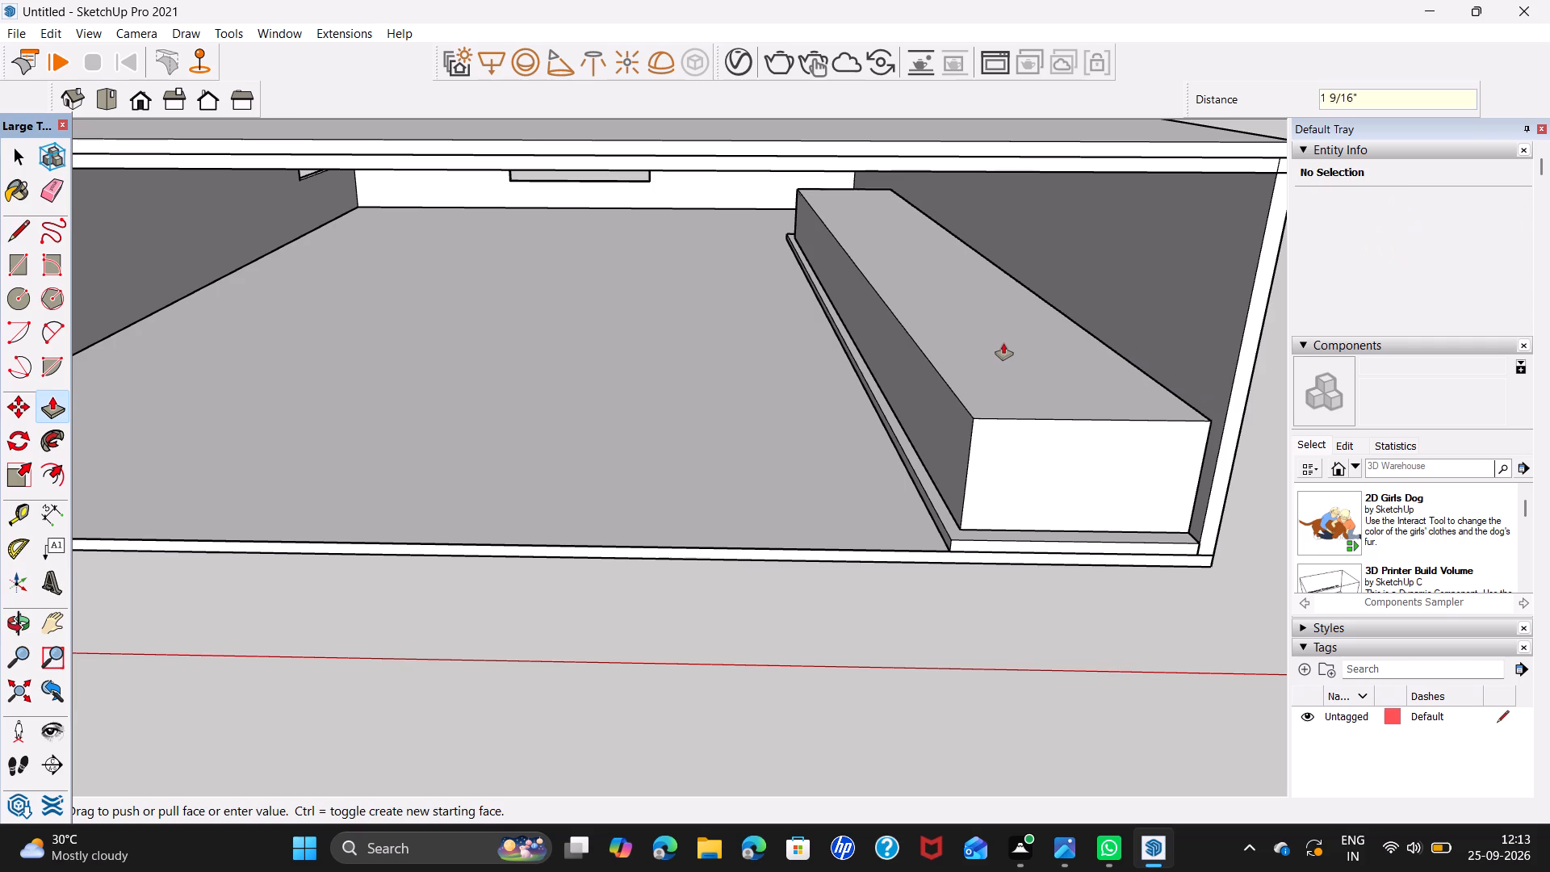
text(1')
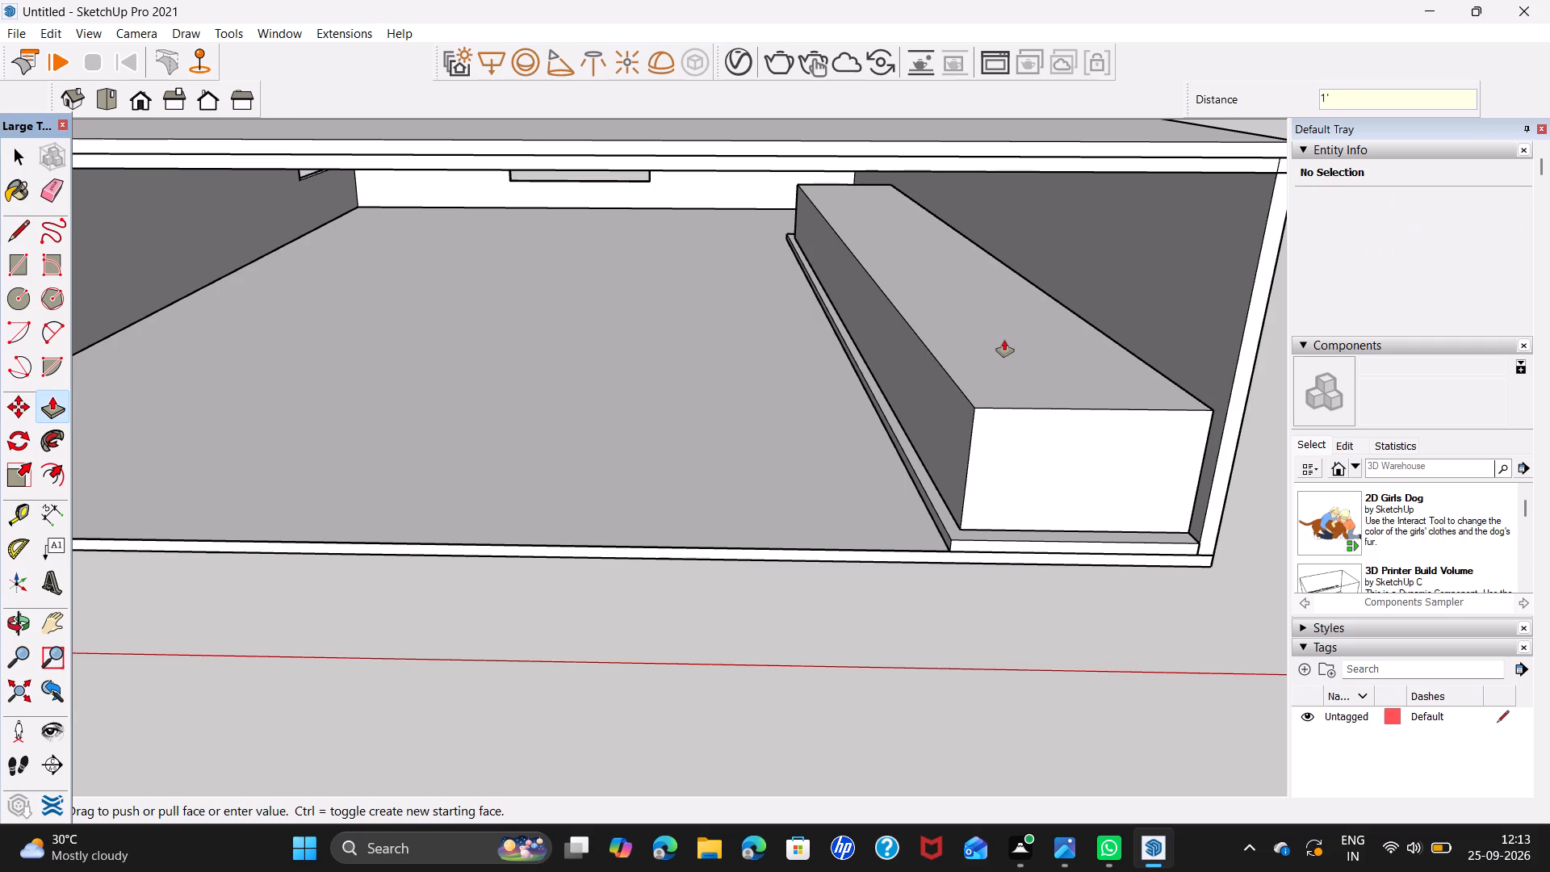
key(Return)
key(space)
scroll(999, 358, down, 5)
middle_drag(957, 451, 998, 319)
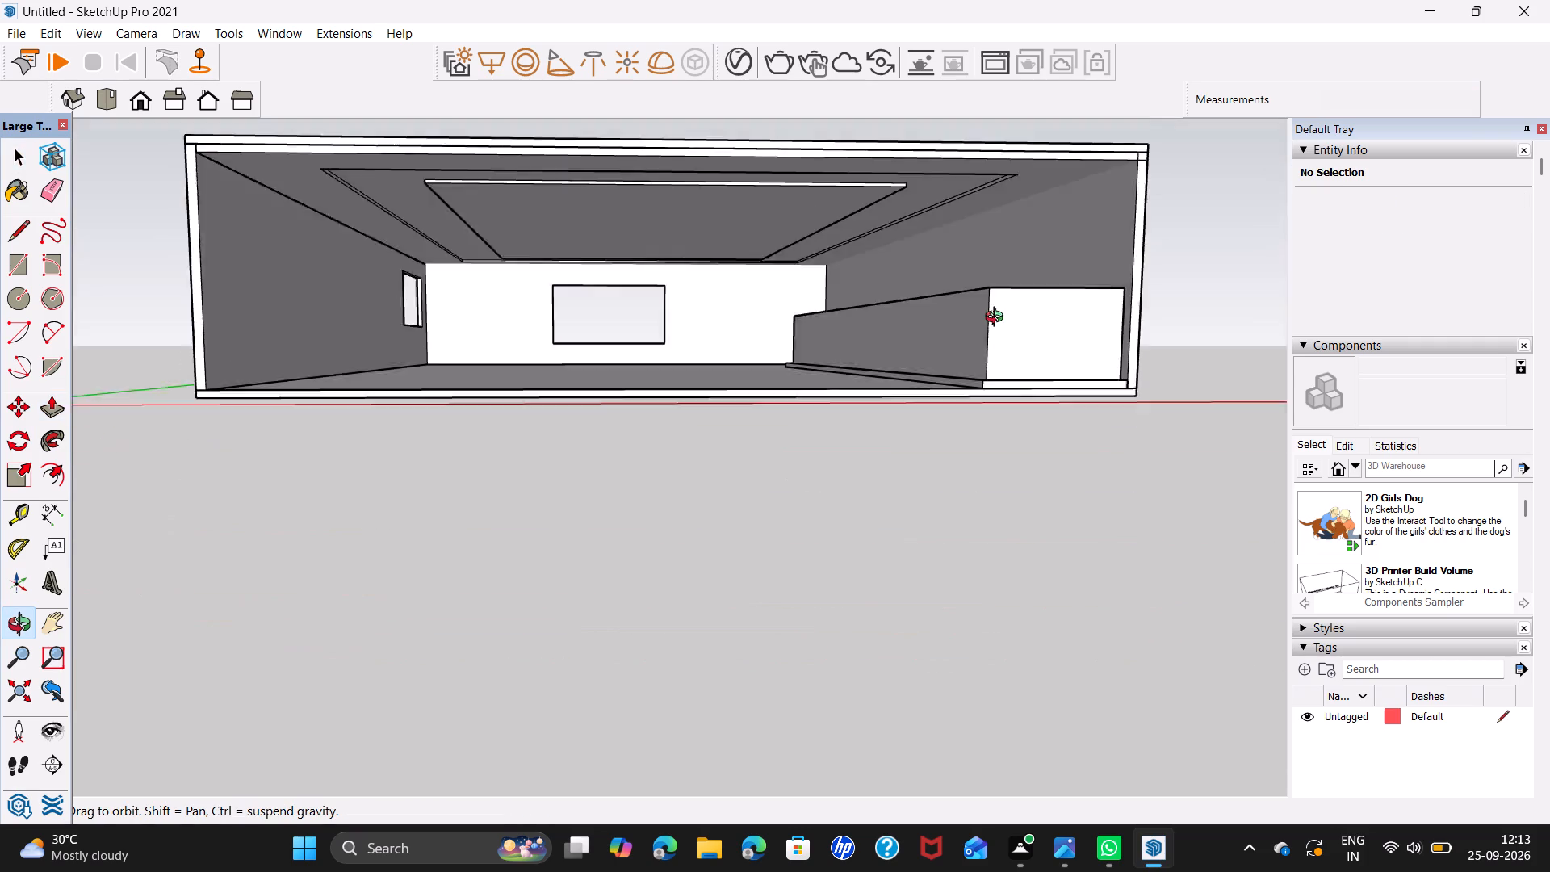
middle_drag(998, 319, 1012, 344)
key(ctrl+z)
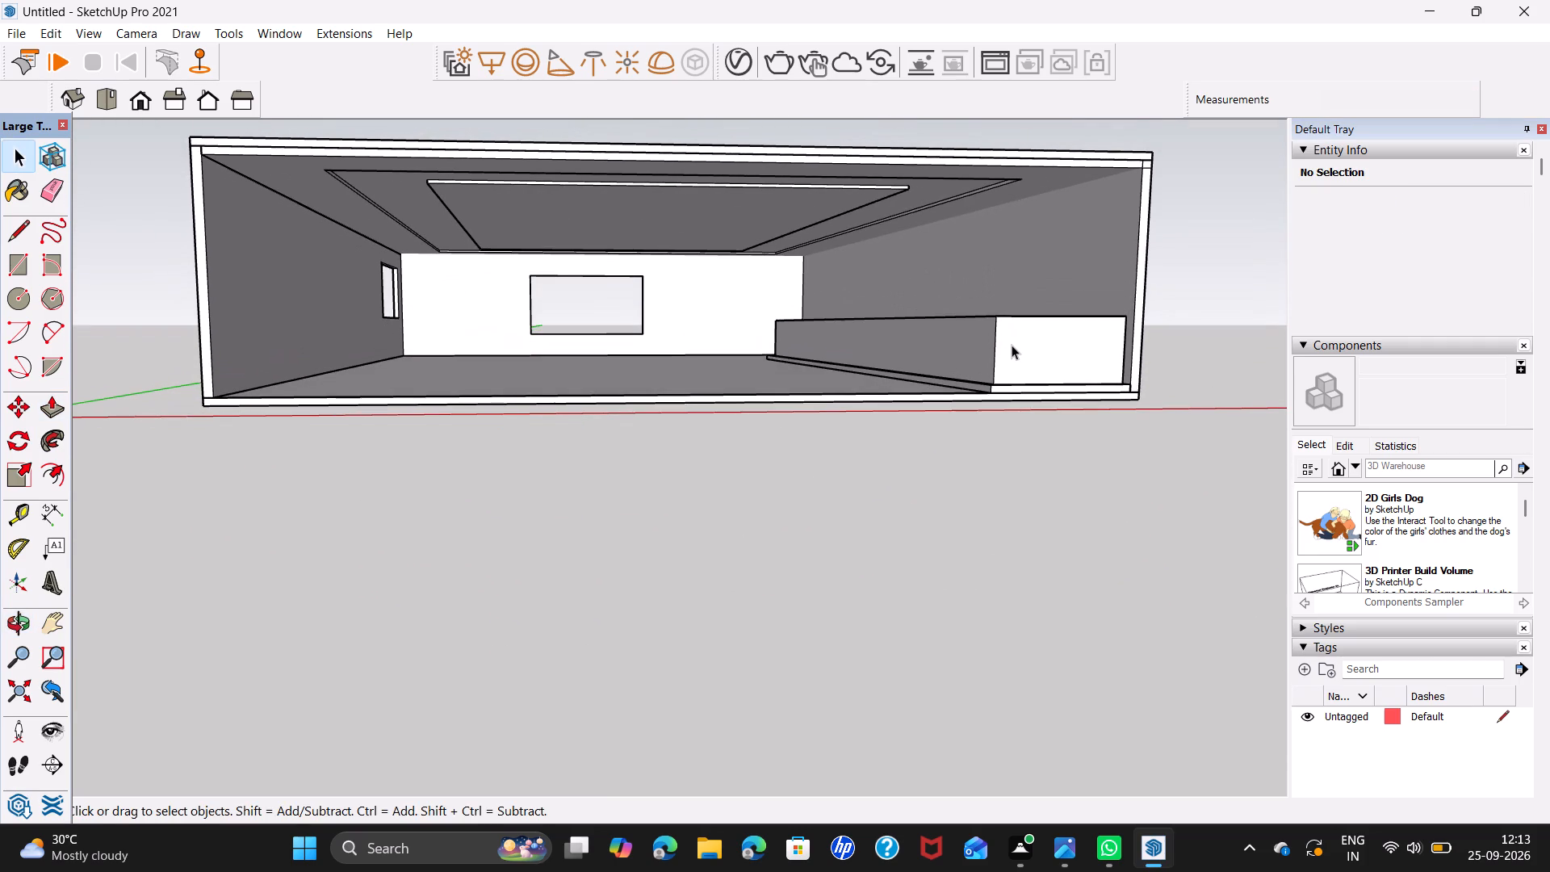
Make the whole cabinet block a group, separate from the base slab.
scroll(987, 329, up, 8)
middle_drag(965, 369, 971, 402)
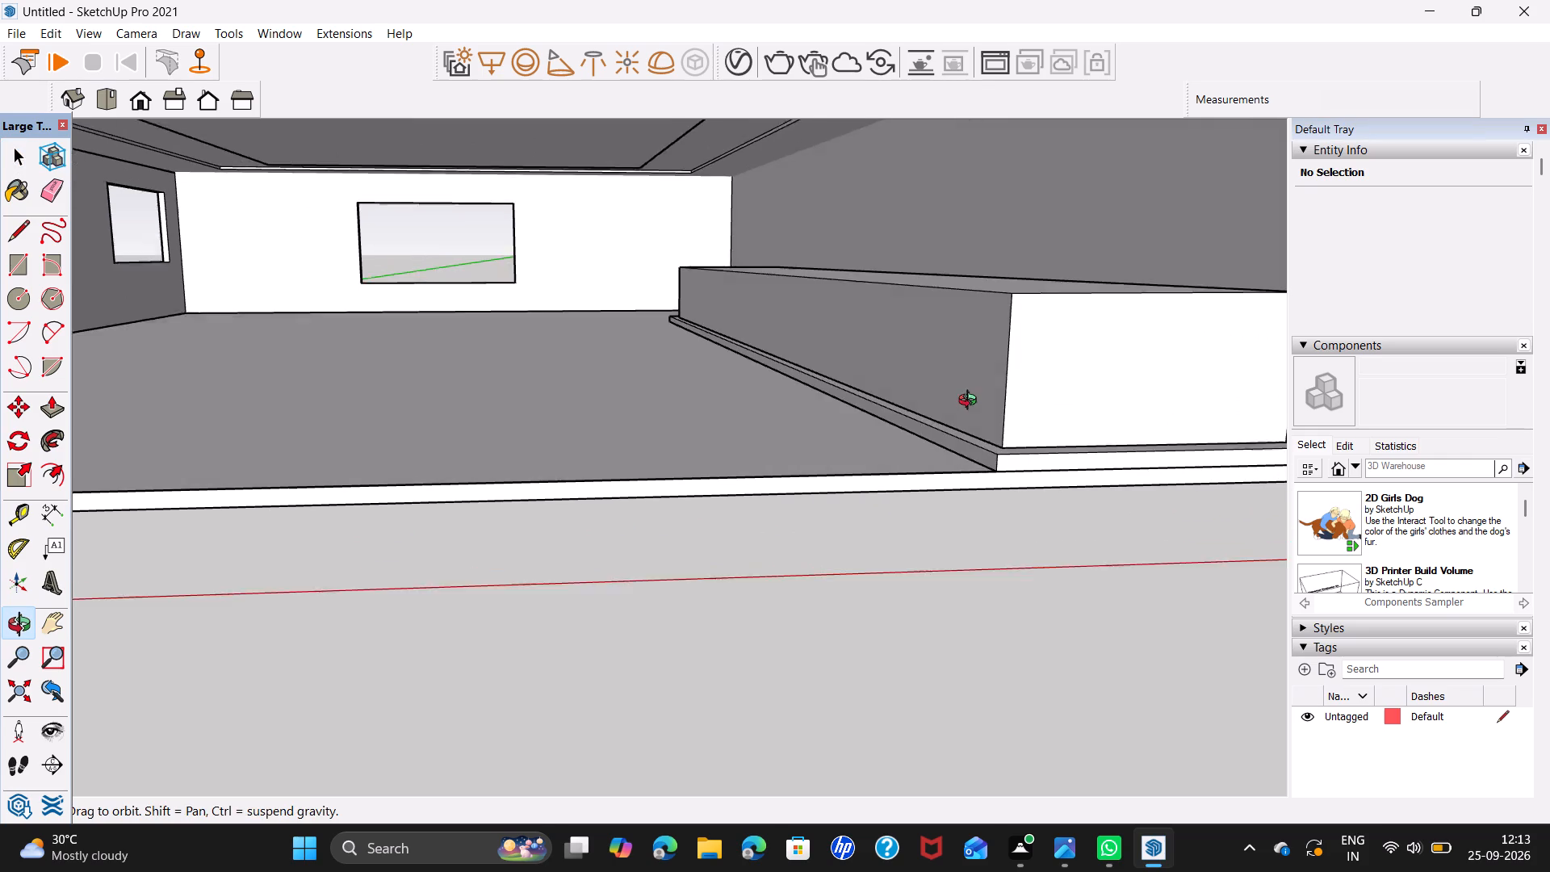
middle_drag(971, 402, 971, 411)
click(997, 449)
click(998, 463)
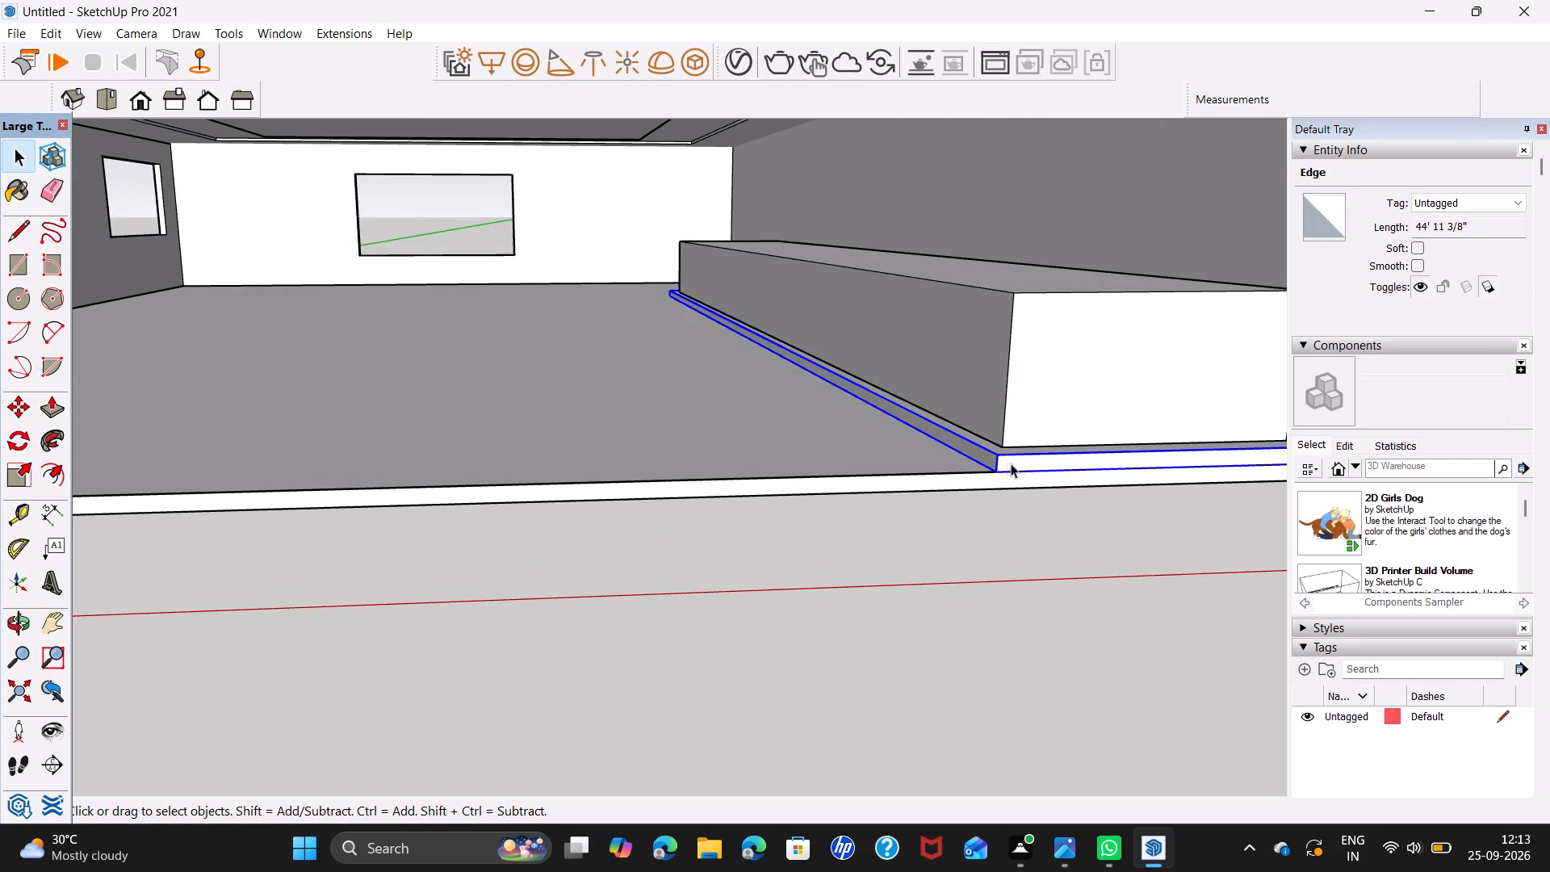
triple_click(1062, 400)
right_click(1063, 390)
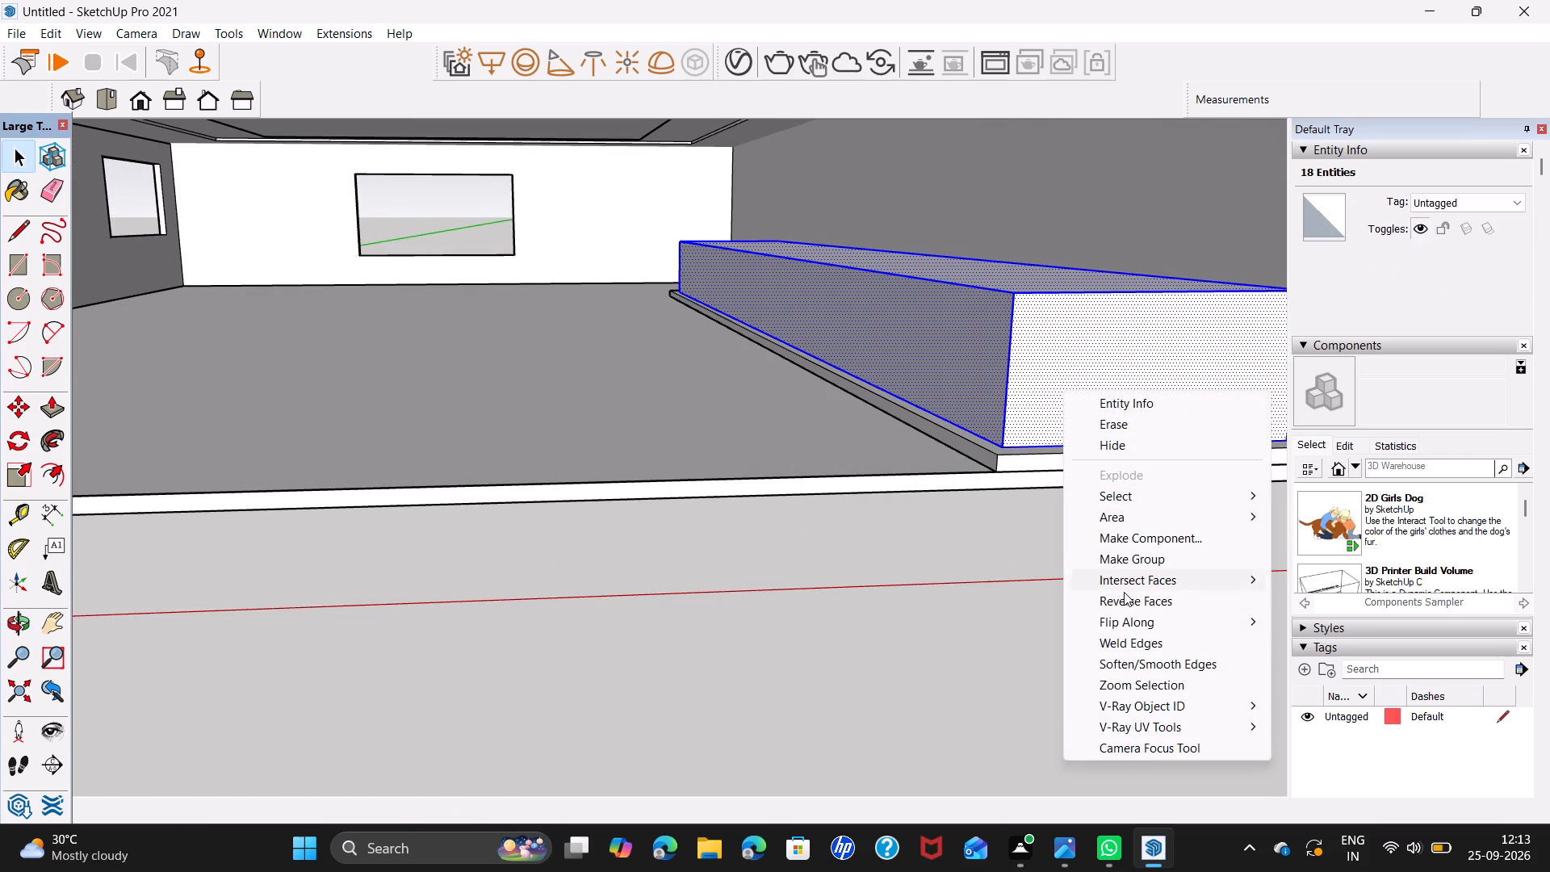
click(1129, 555)
Copy the base slab group 3' straight up, from the cabinet block's bottom corner to its top corner.
click(1038, 469)
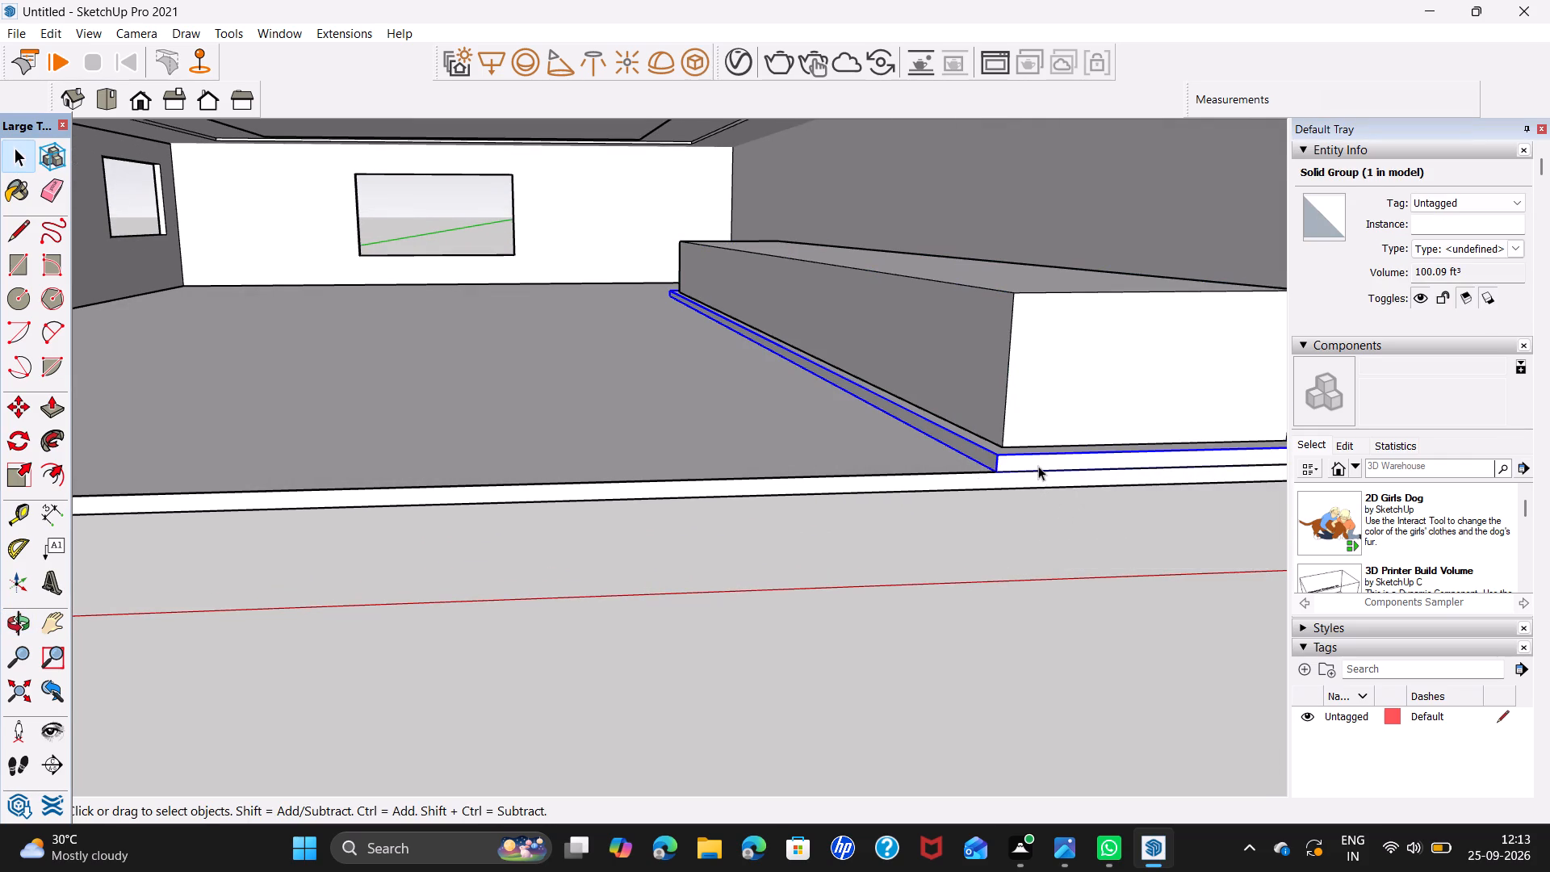
key(m)
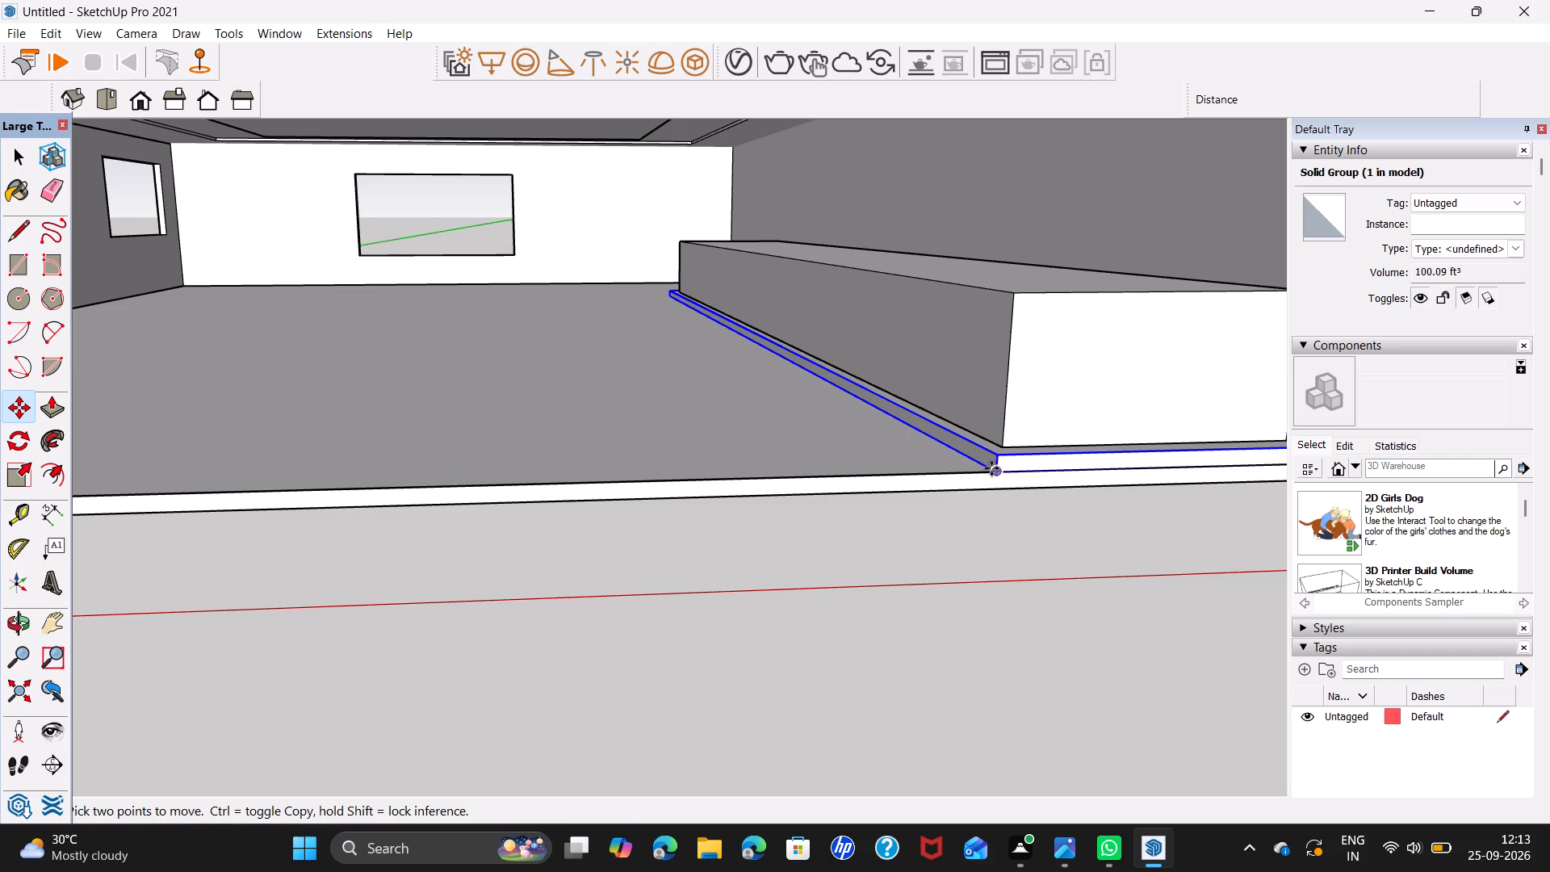
click(1003, 446)
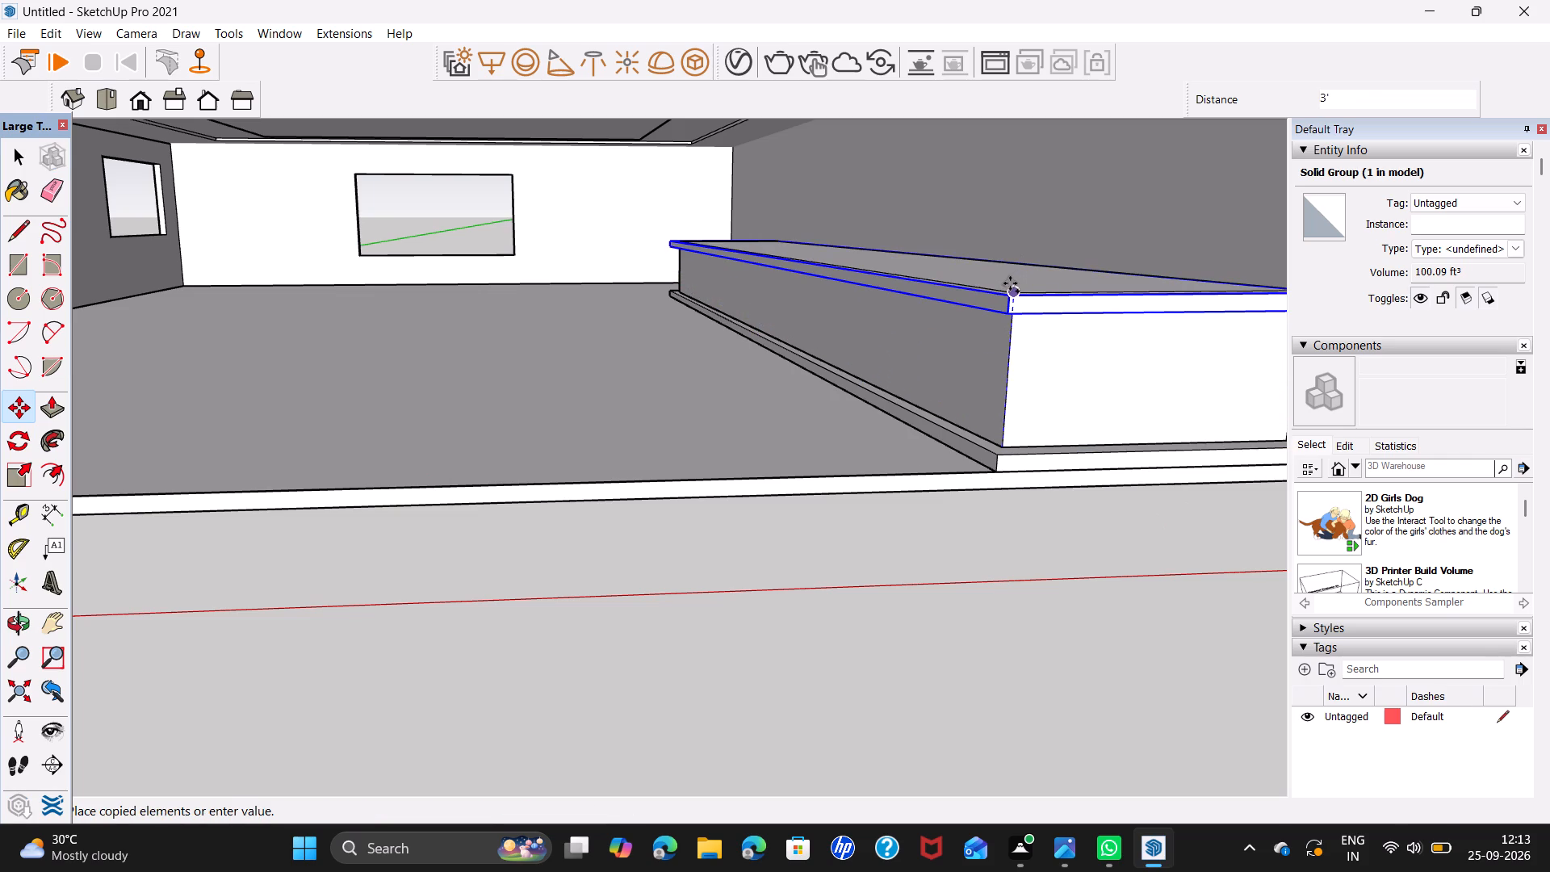
middle_drag(1024, 300, 1025, 344)
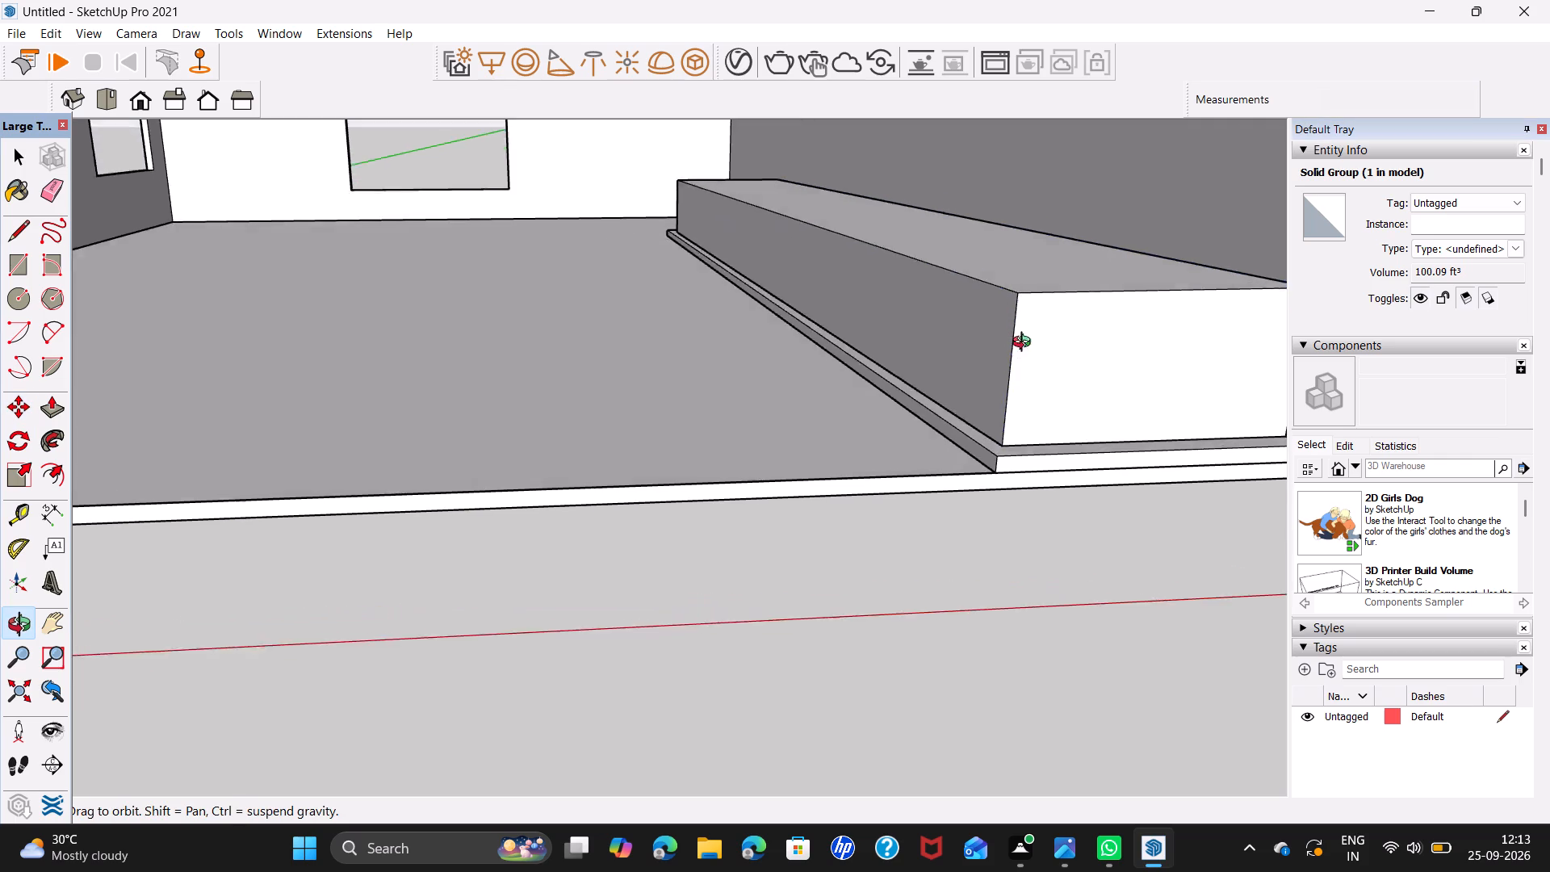
middle_drag(1025, 344, 1014, 392)
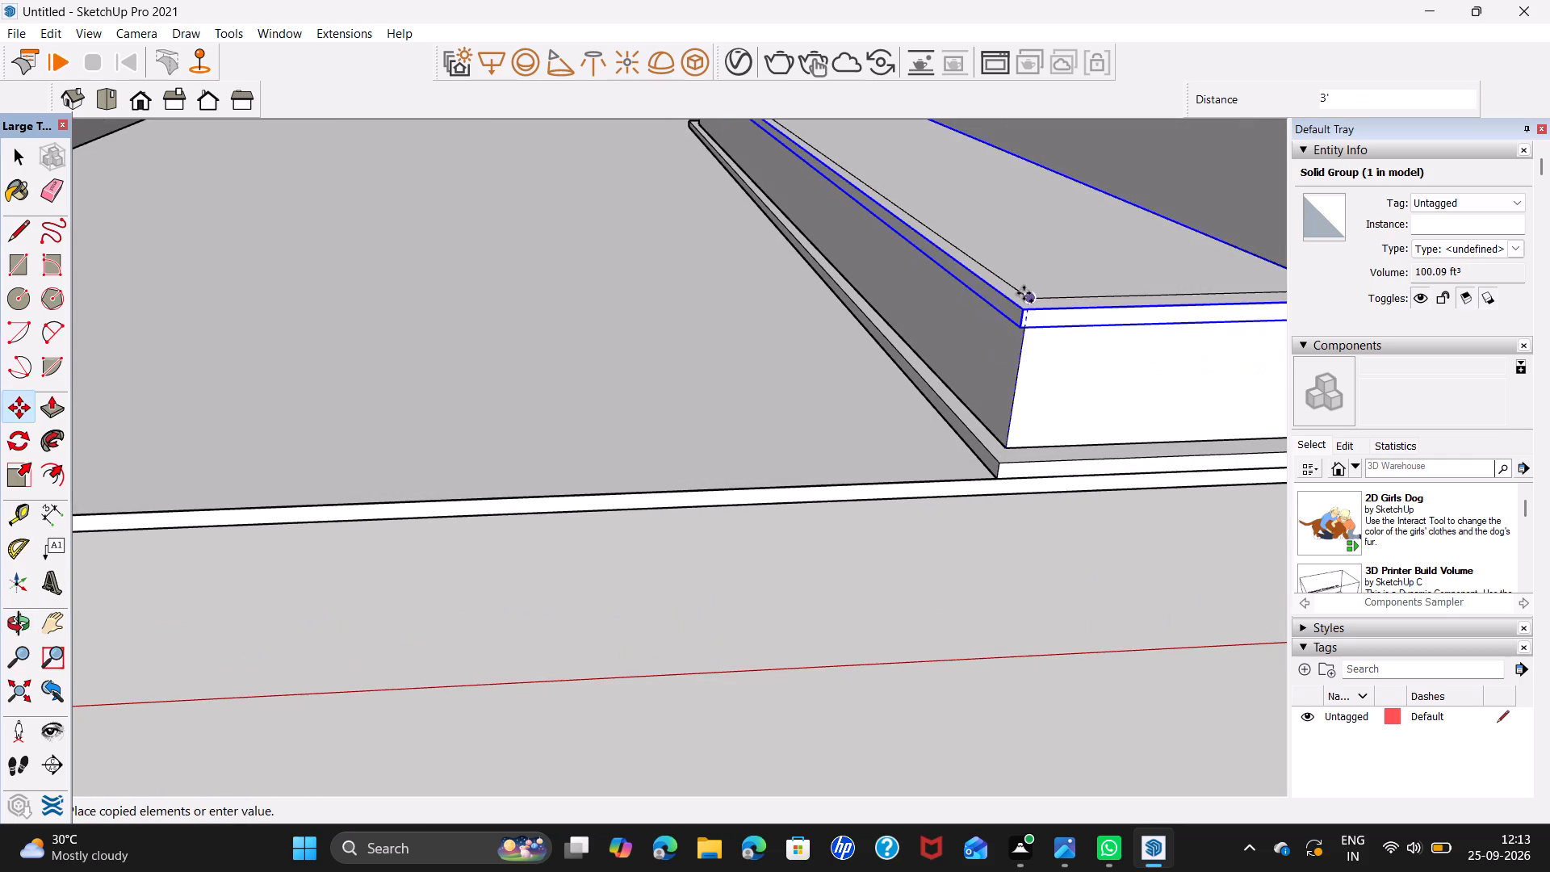
click(1024, 293)
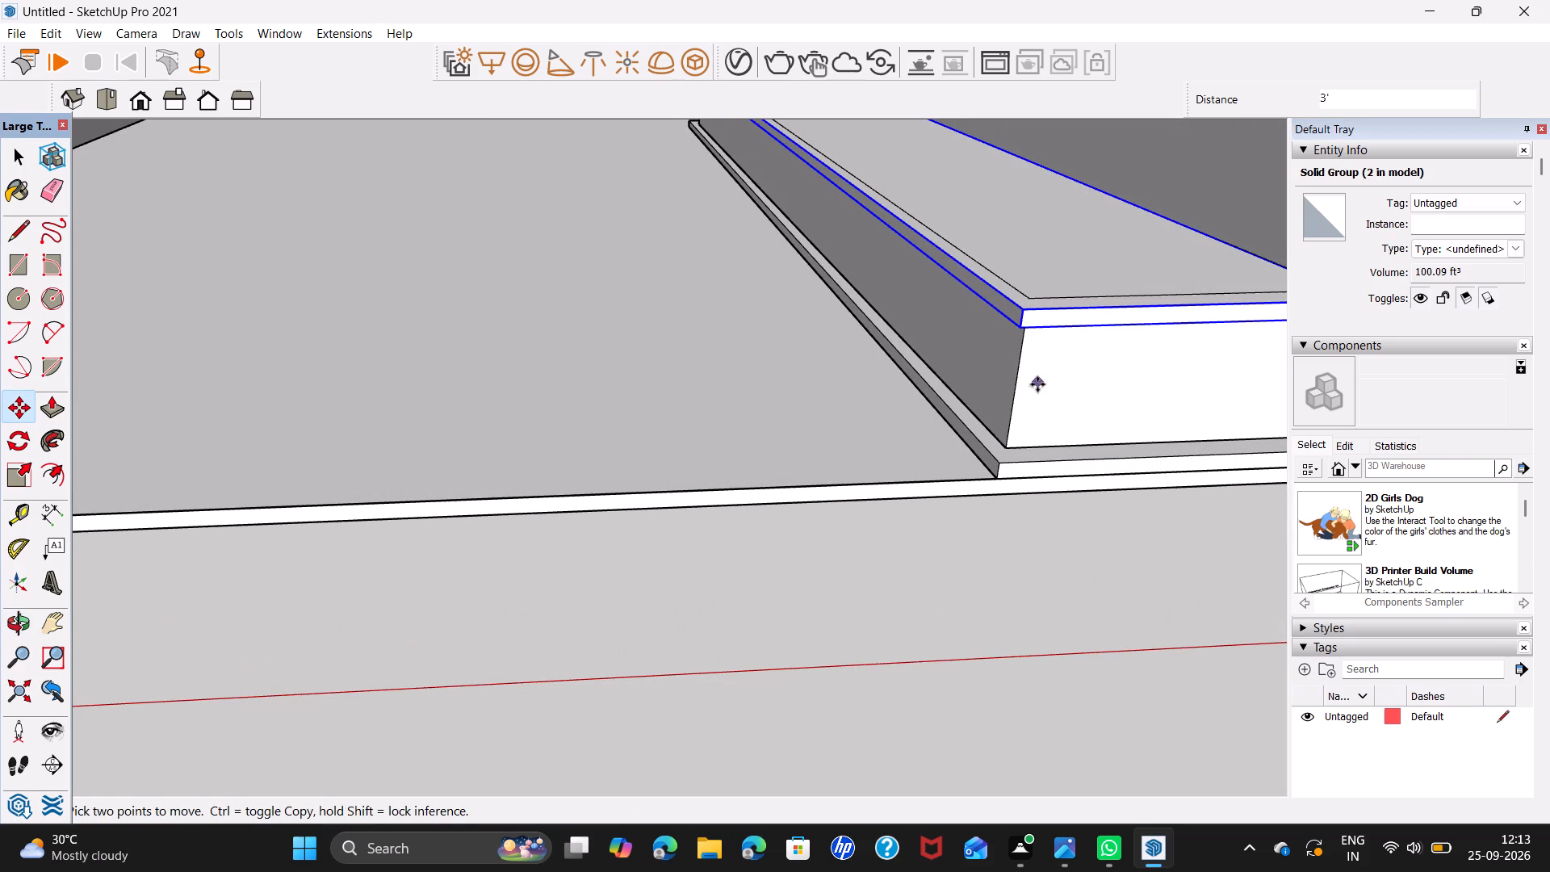
Move the copied slab up 4" so it rests on top of the cabinet block as a countertop.
middle_drag(1037, 384, 1020, 220)
scroll(1002, 340, up, 10)
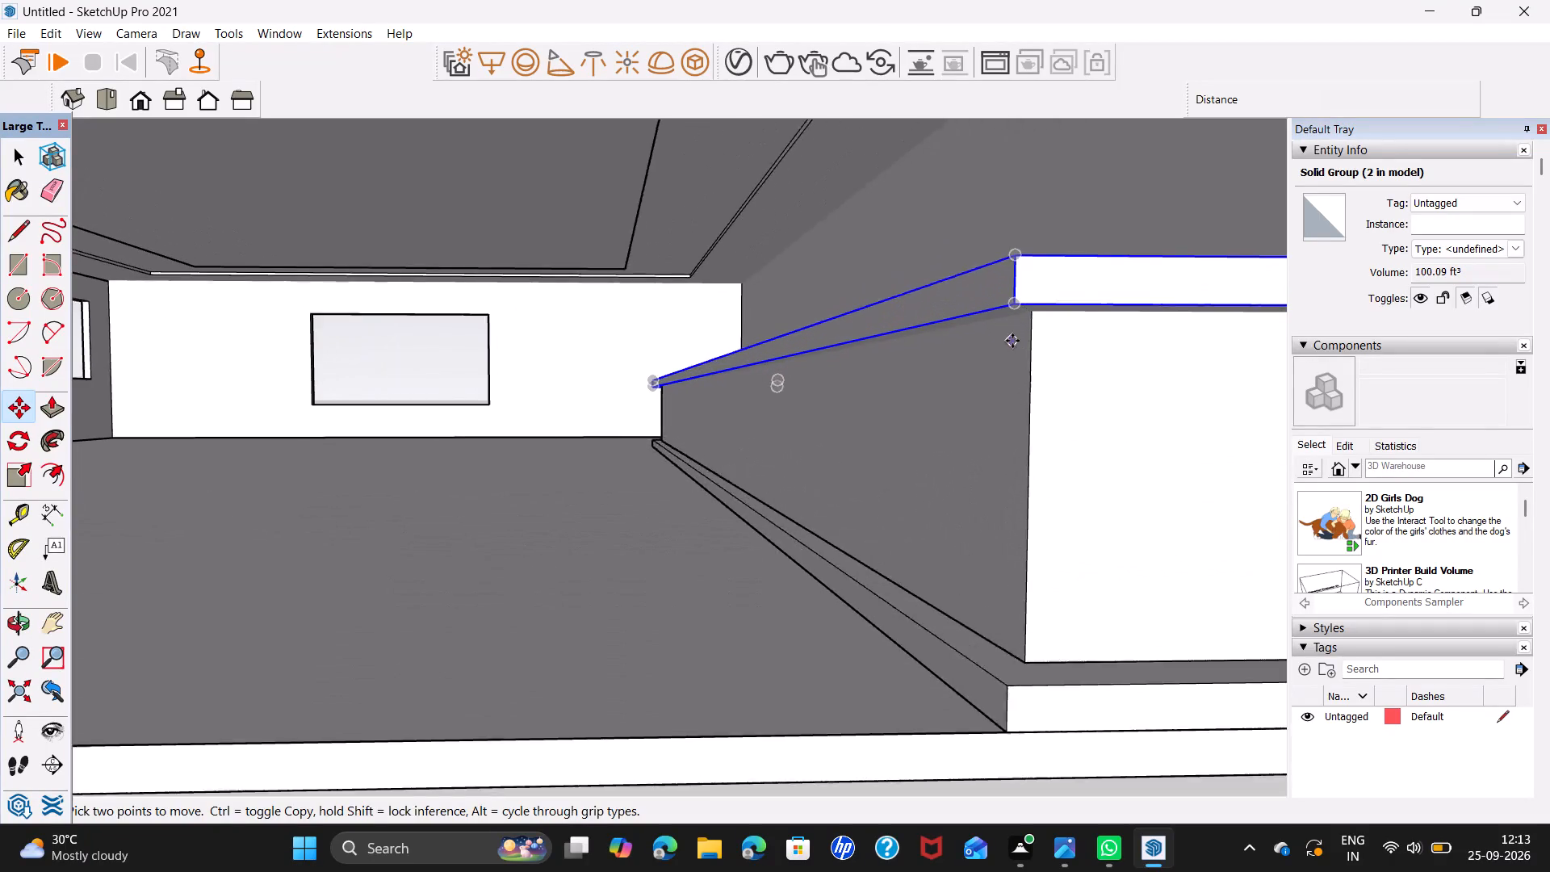
scroll(1012, 341, up, 2)
middle_drag(1029, 369, 999, 331)
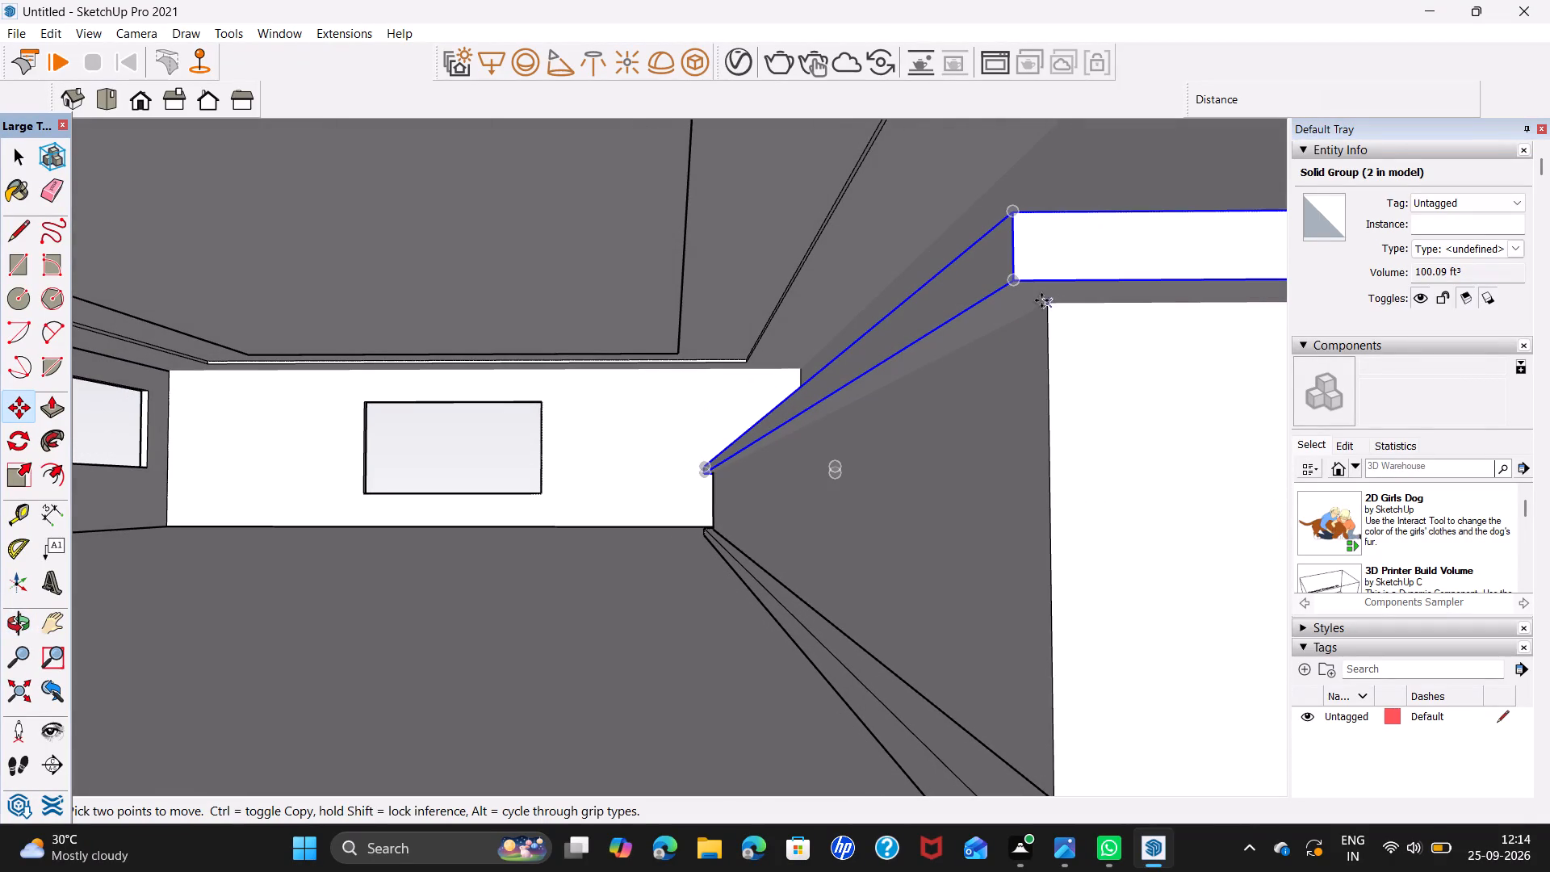
click(1045, 305)
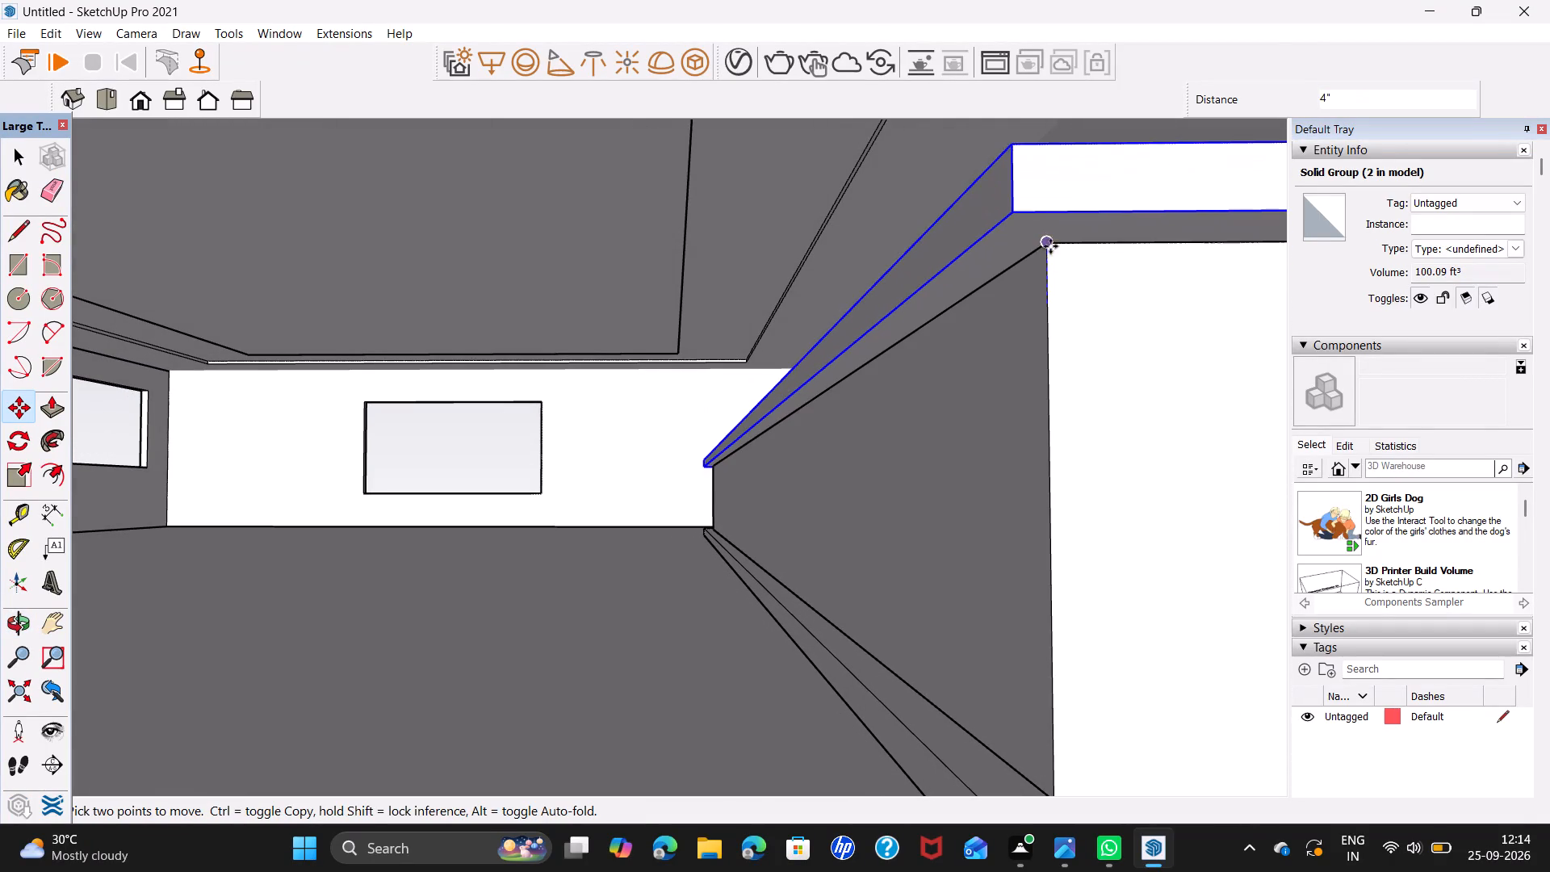
click(1046, 247)
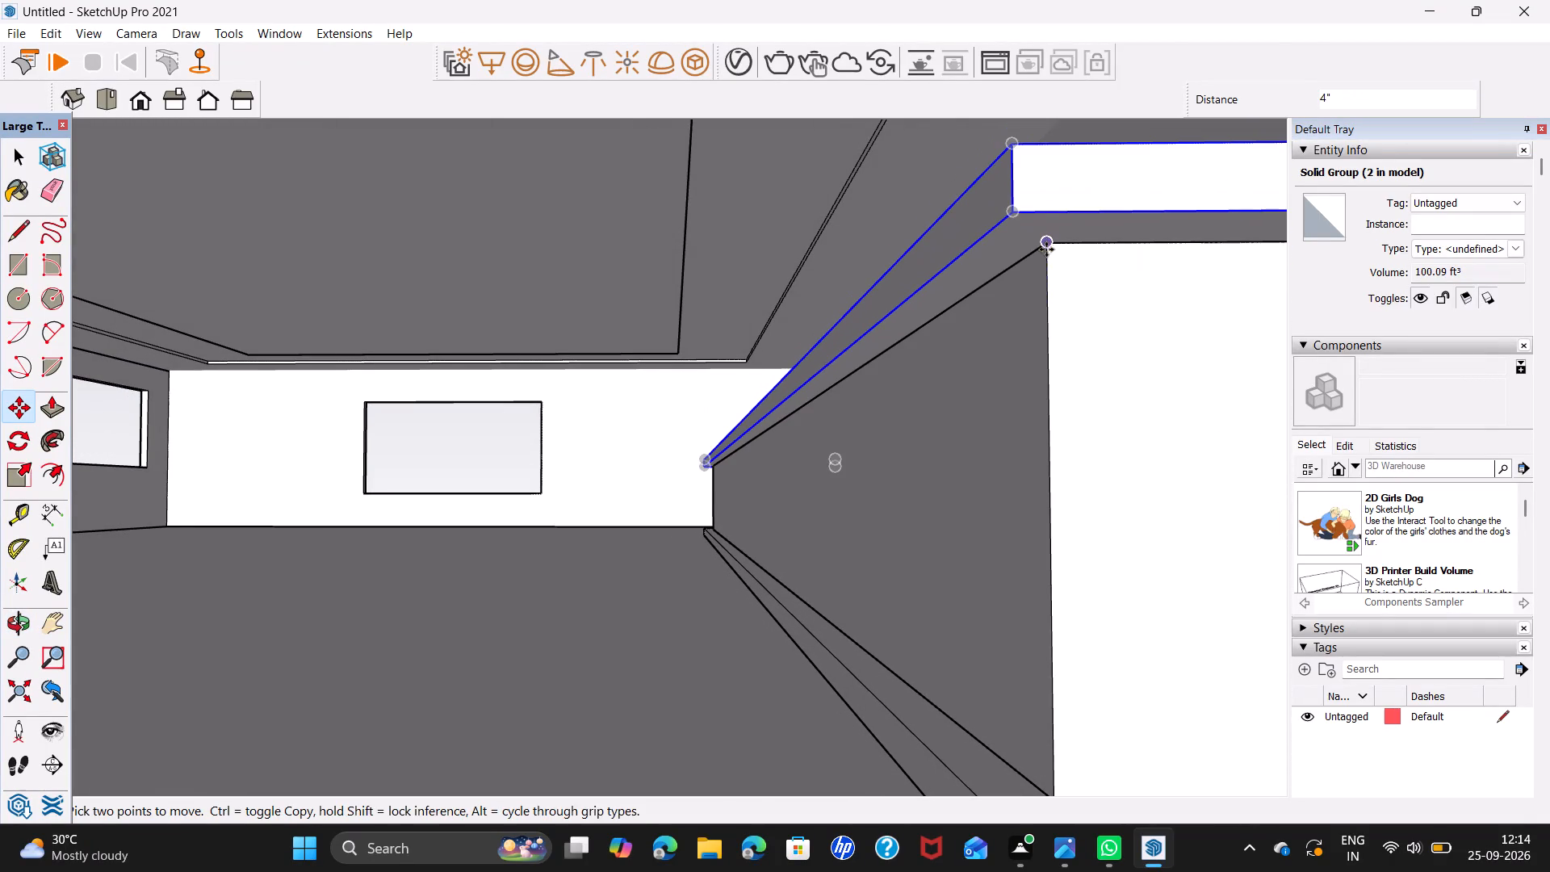
key(space)
Inside the countertop group, Push/Pull the long front face inward by about 4 5/8".
scroll(998, 254, down, 14)
middle_drag(954, 261, 956, 341)
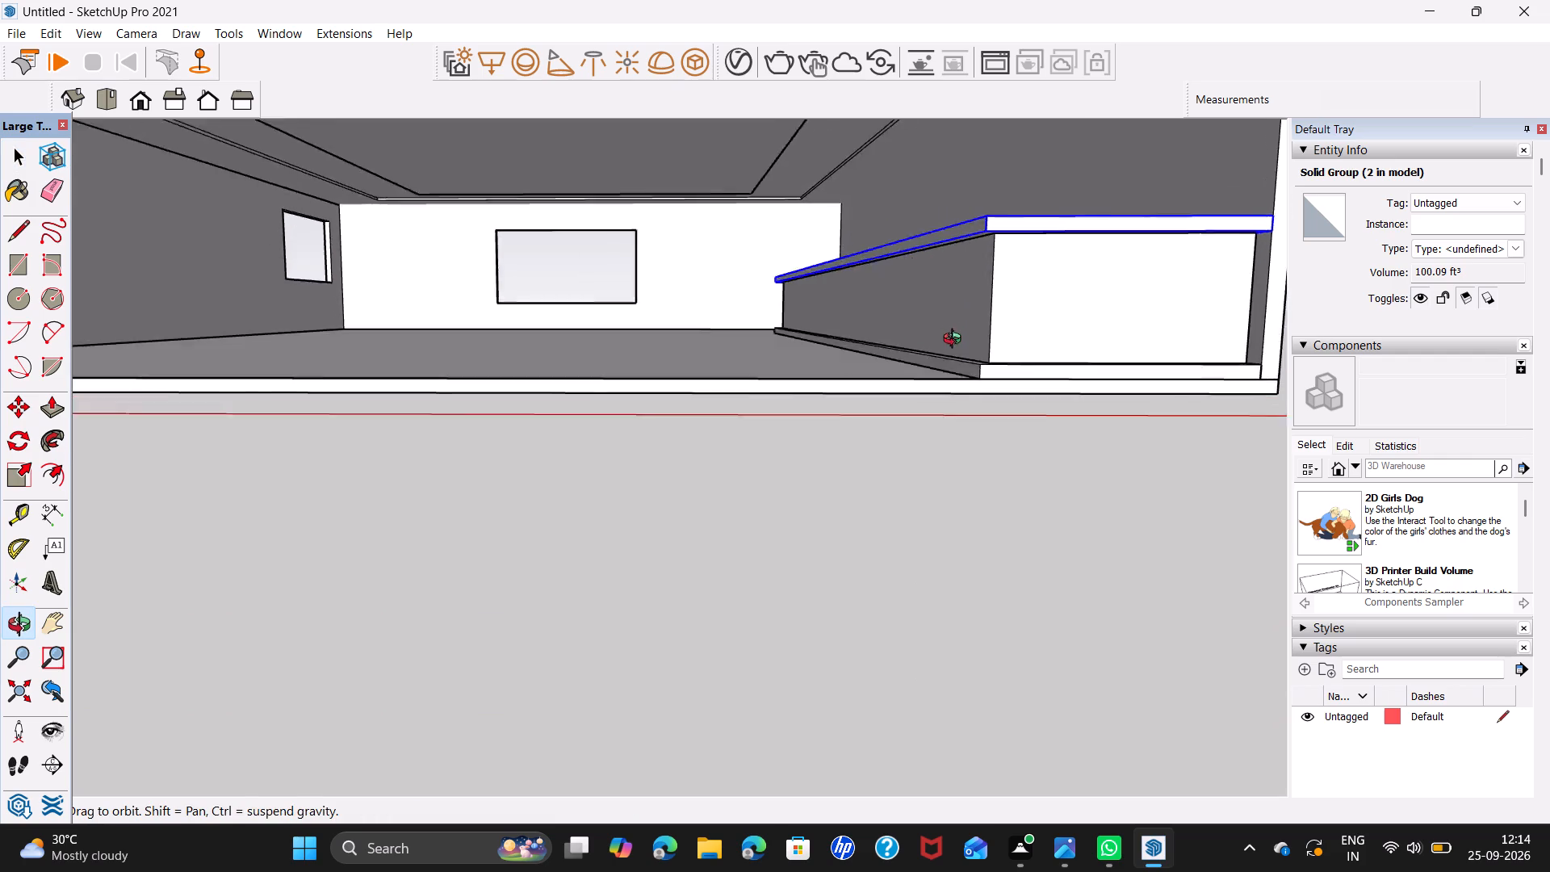
middle_drag(956, 341, 953, 480)
scroll(1037, 311, down, 4)
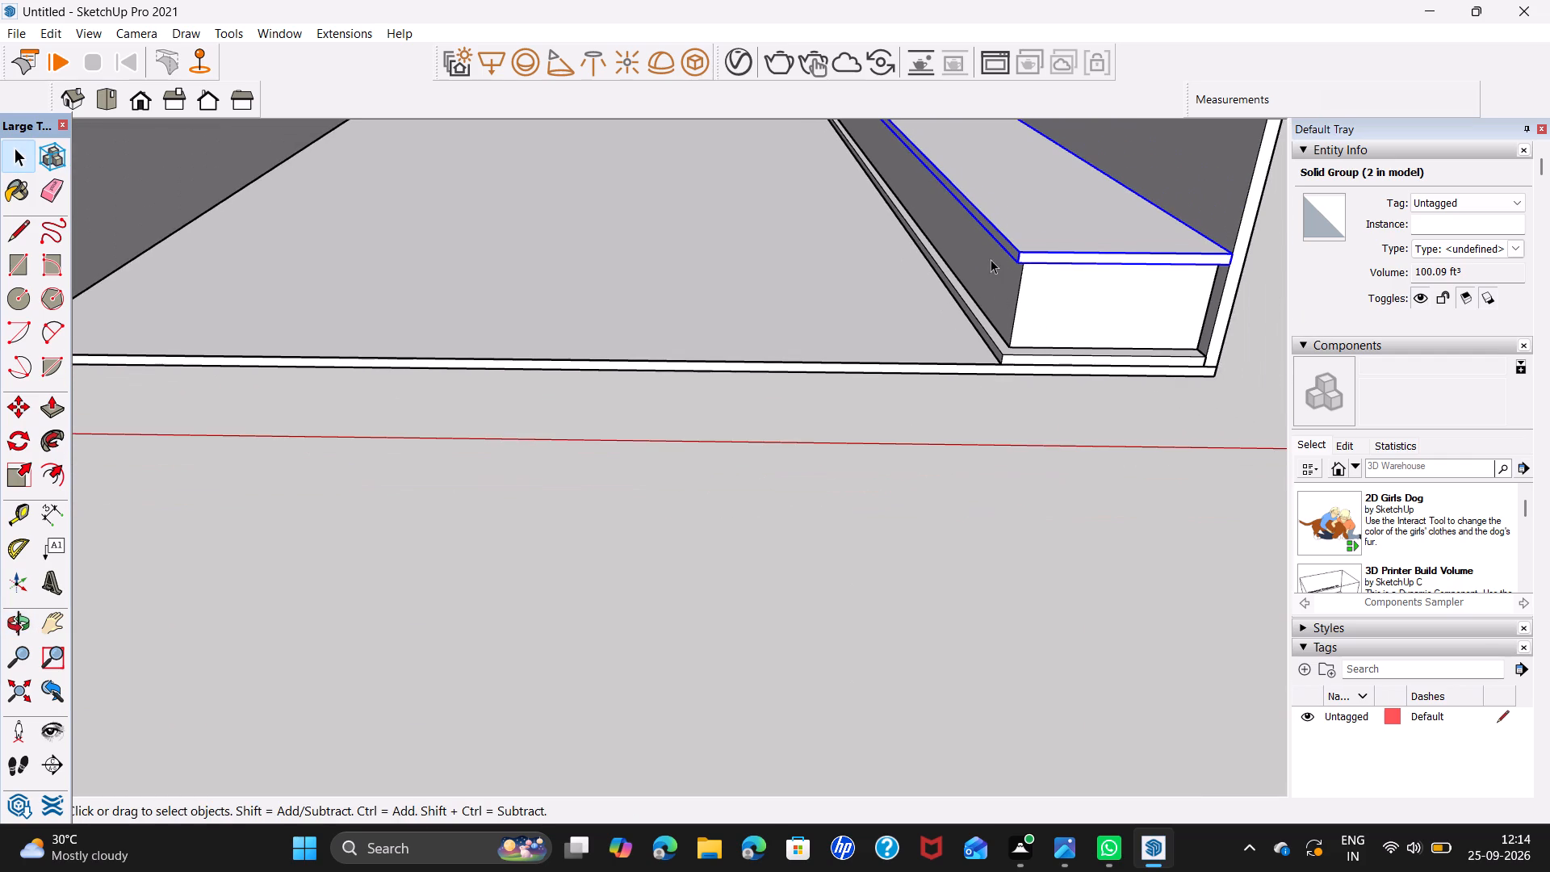
shift+middle_drag(966, 266, 1015, 470)
scroll(1058, 481, up, 6)
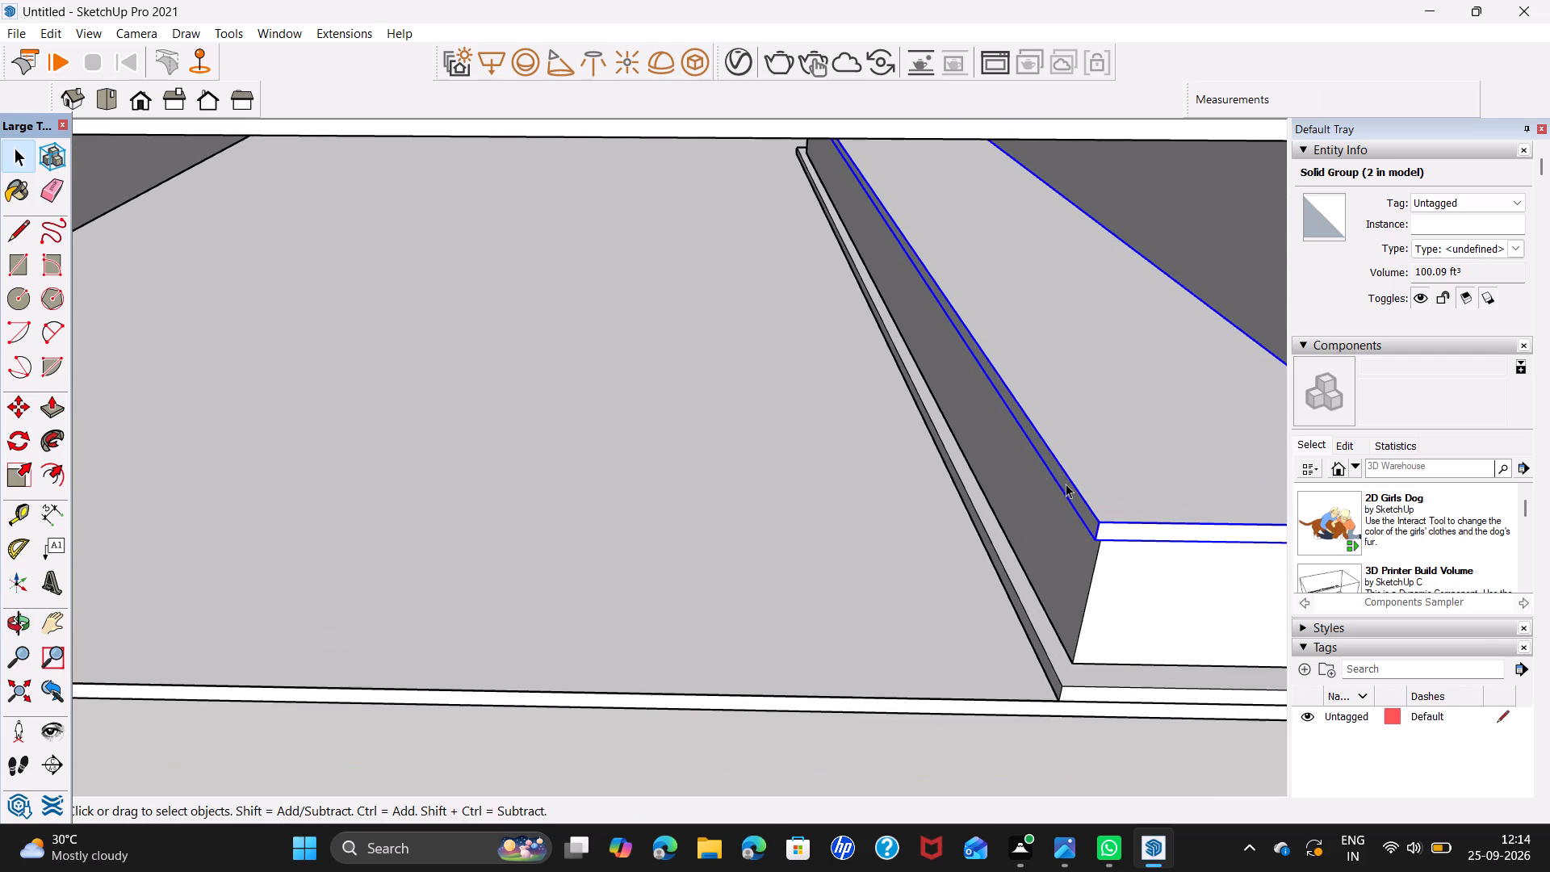
middle_drag(1066, 484, 1178, 372)
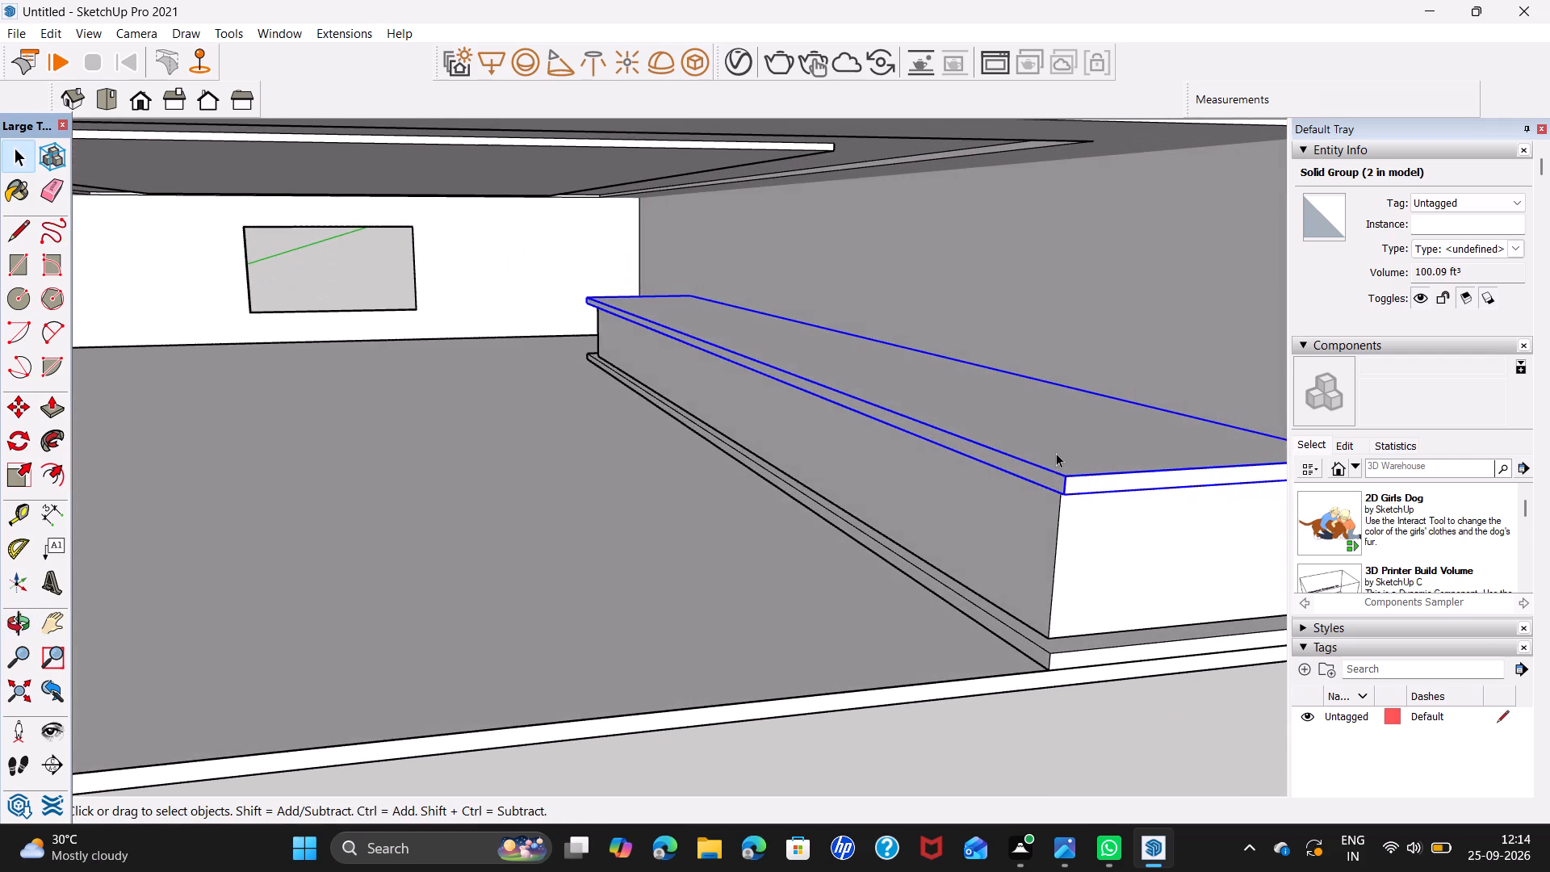
scroll(1039, 467, up, 7)
triple_click(1058, 481)
click(1058, 481)
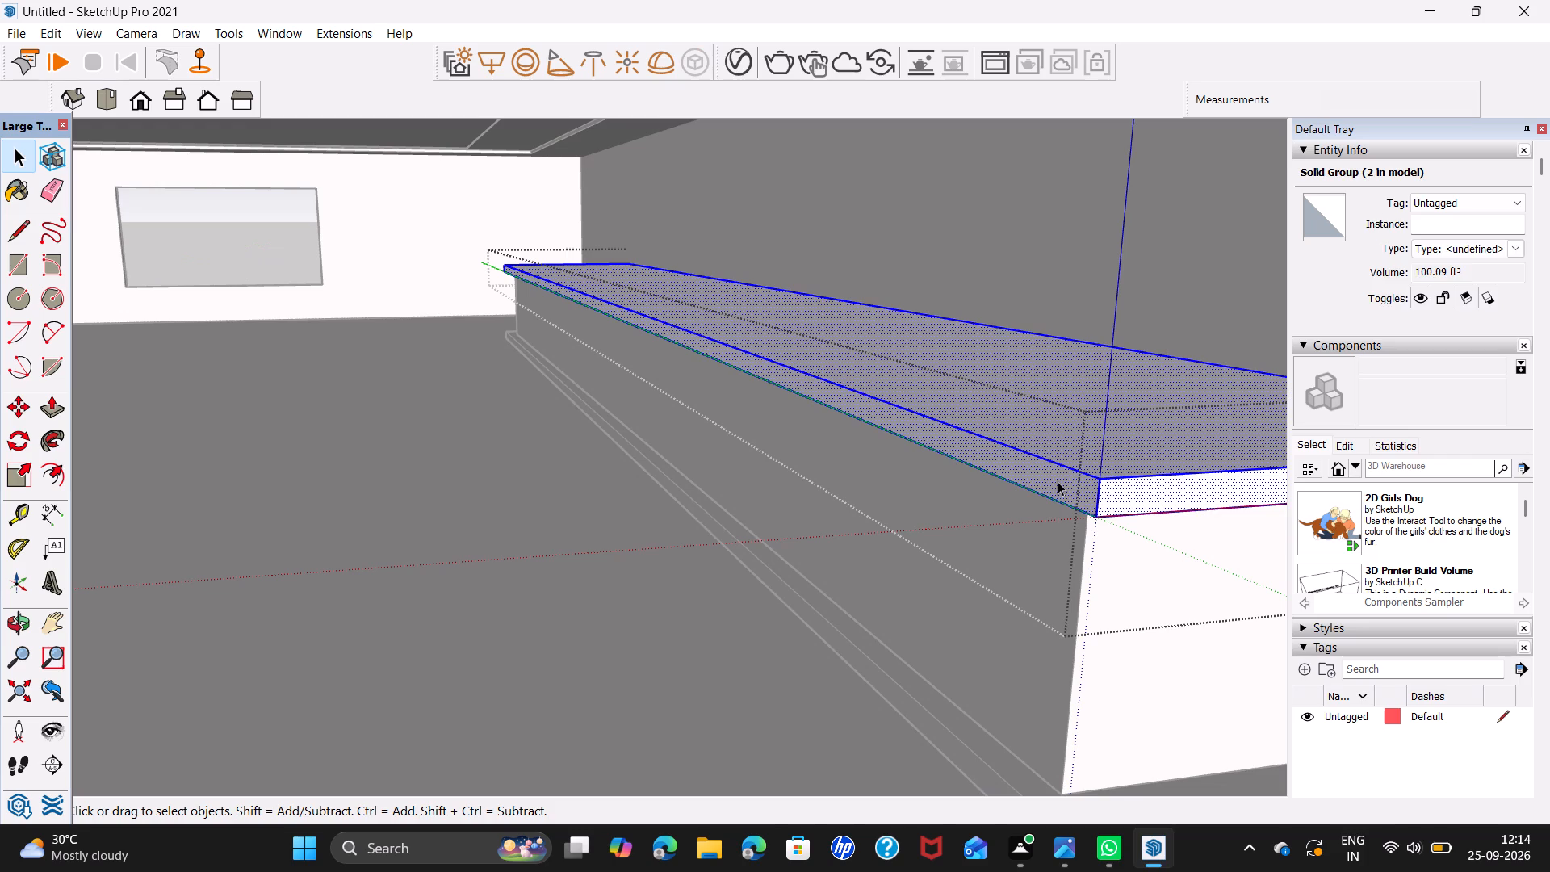
click(1058, 490)
click(1058, 490)
click(1058, 490)
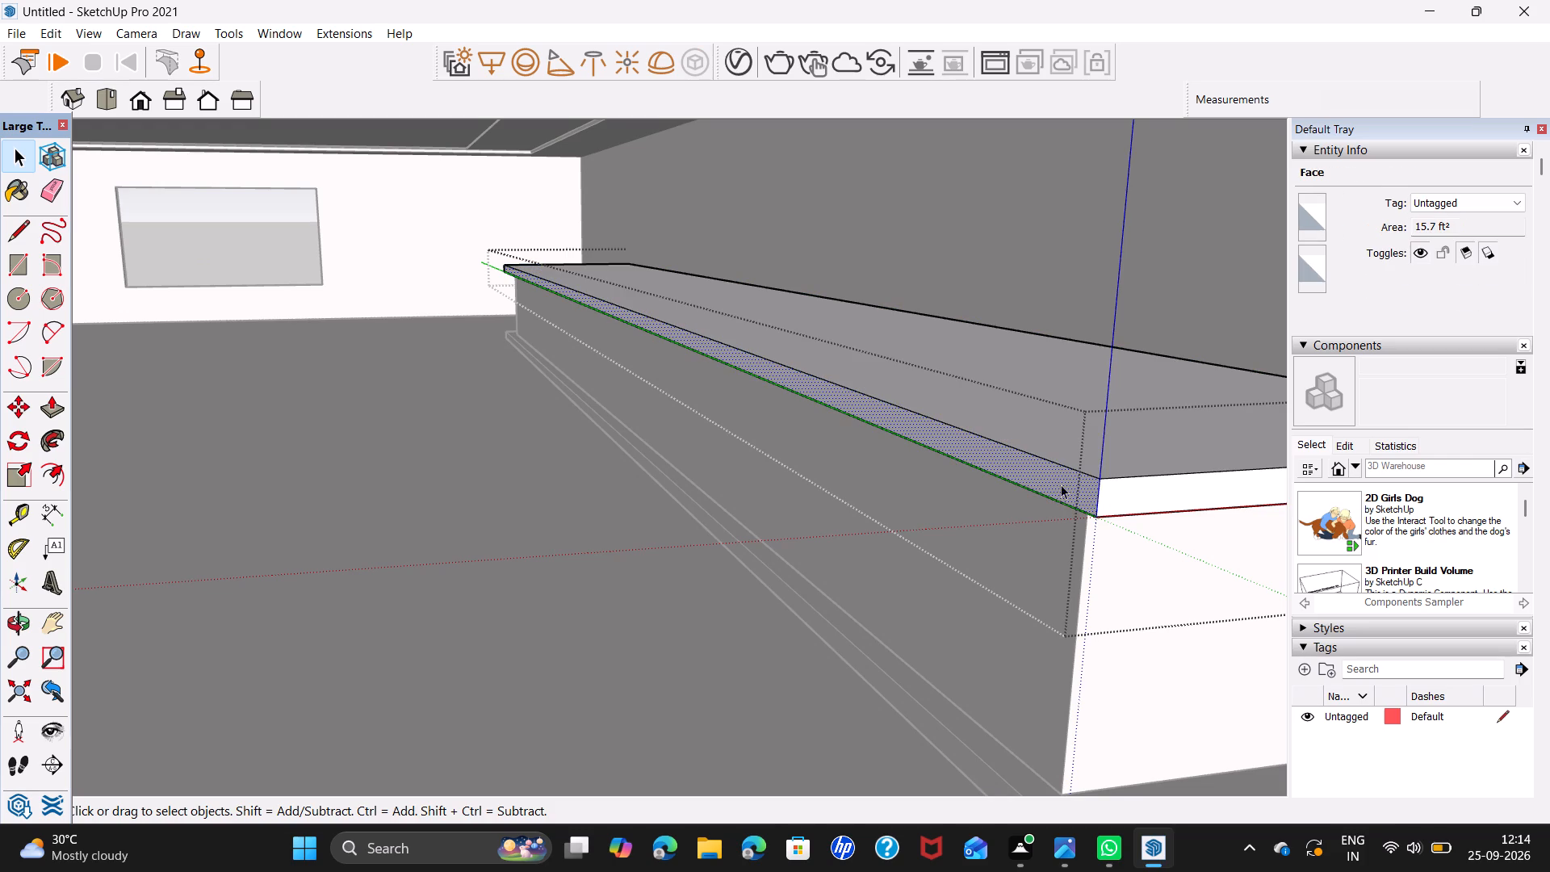
key(p)
click(1062, 483)
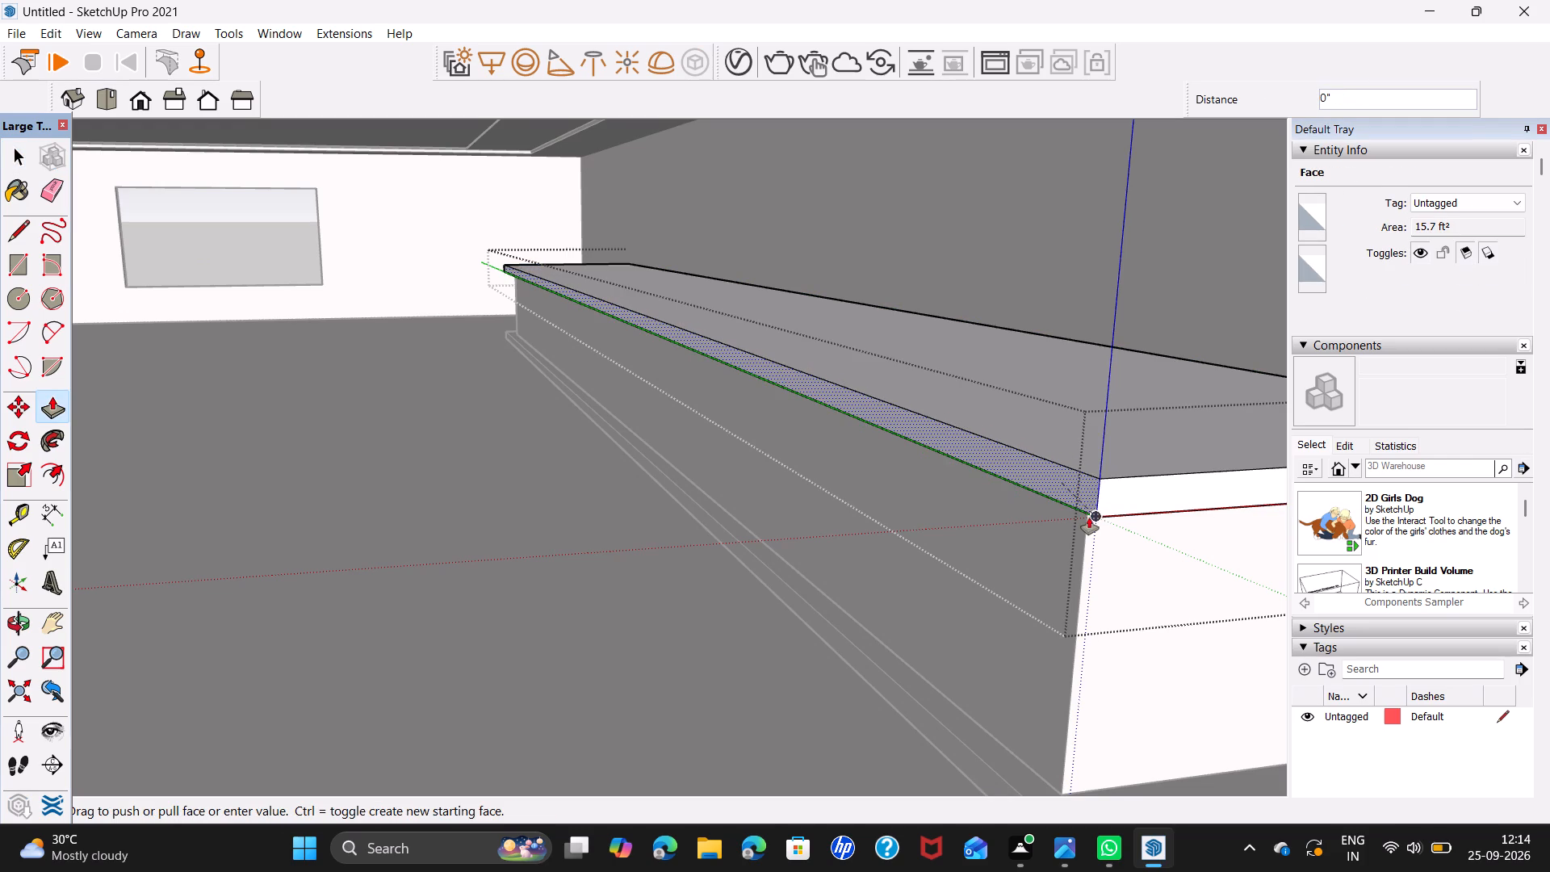
click(1082, 535)
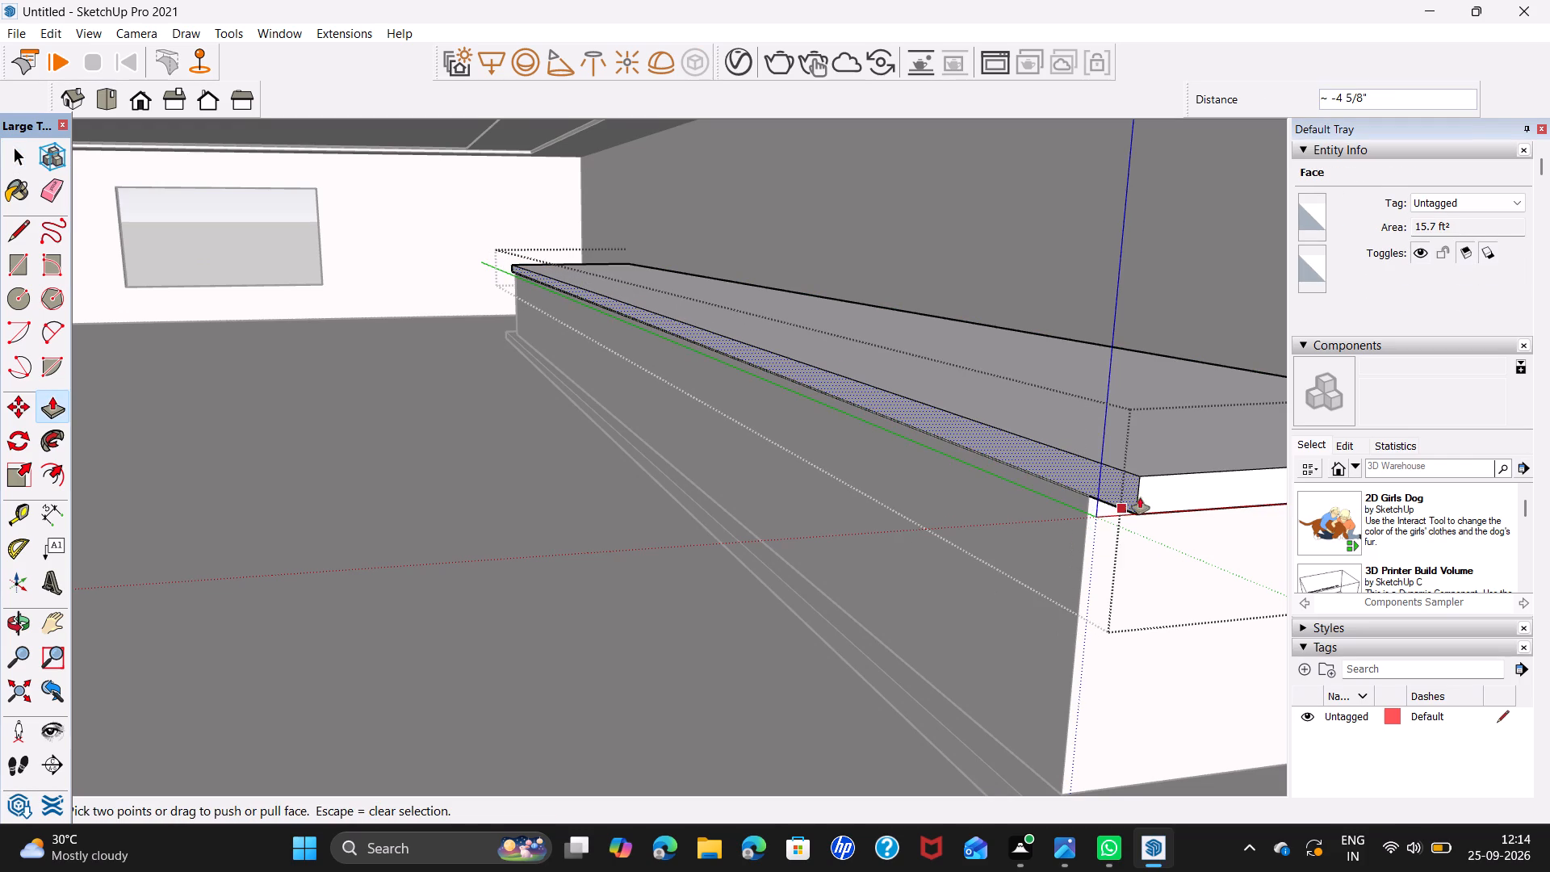
click(1204, 495)
key(space)
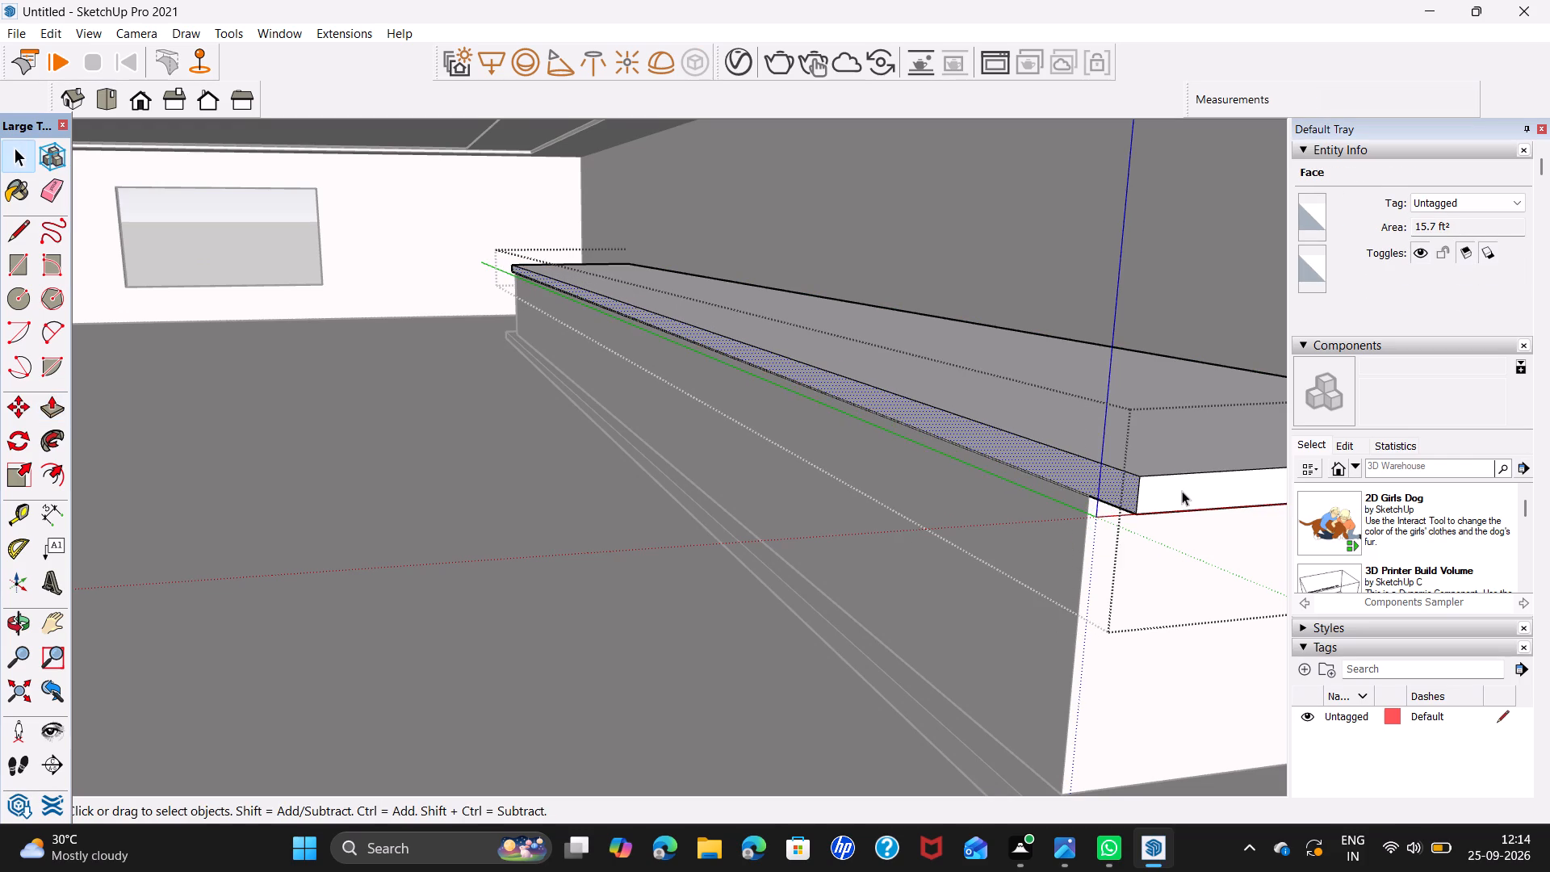
Push/Pull the countertop's end face at the room's open side inward by about 7 3/4", flush with the cabinet block.
click(1182, 491)
key(p)
click(1179, 495)
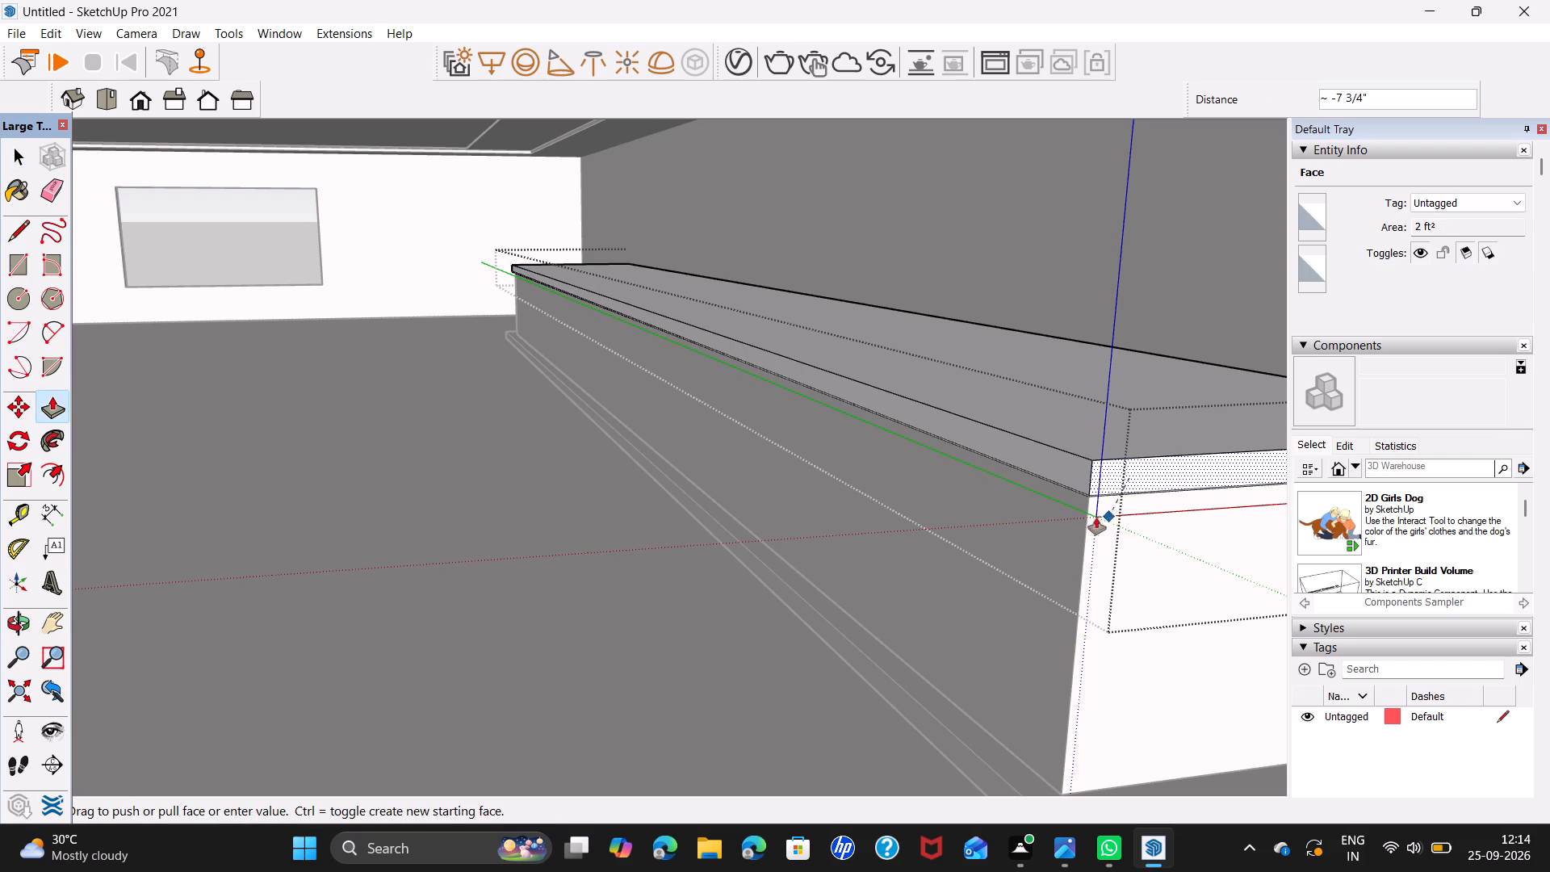
click(1084, 501)
key(space)
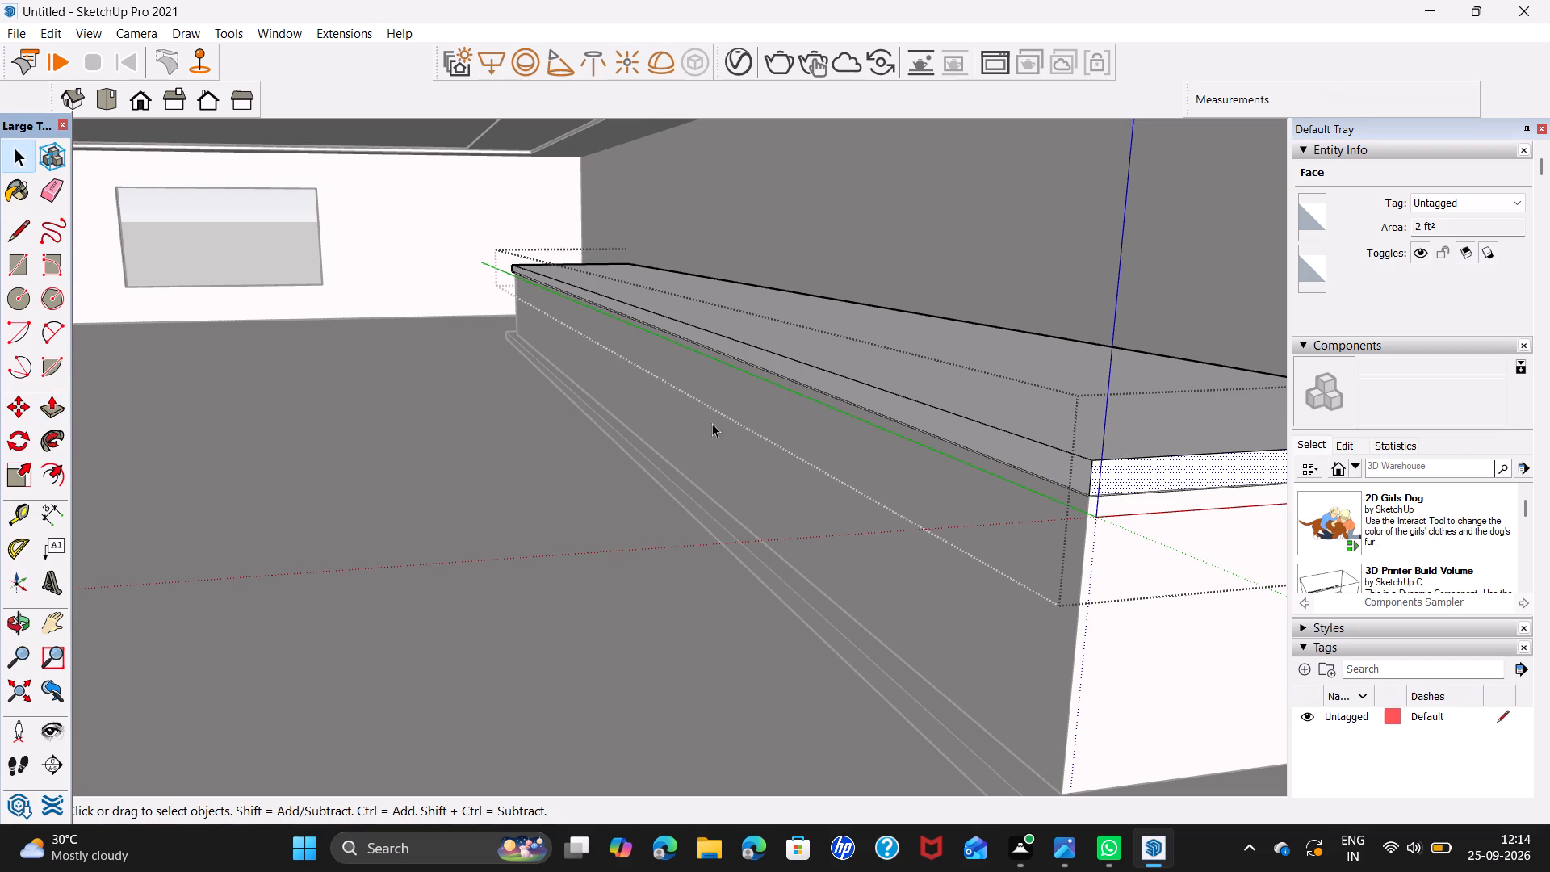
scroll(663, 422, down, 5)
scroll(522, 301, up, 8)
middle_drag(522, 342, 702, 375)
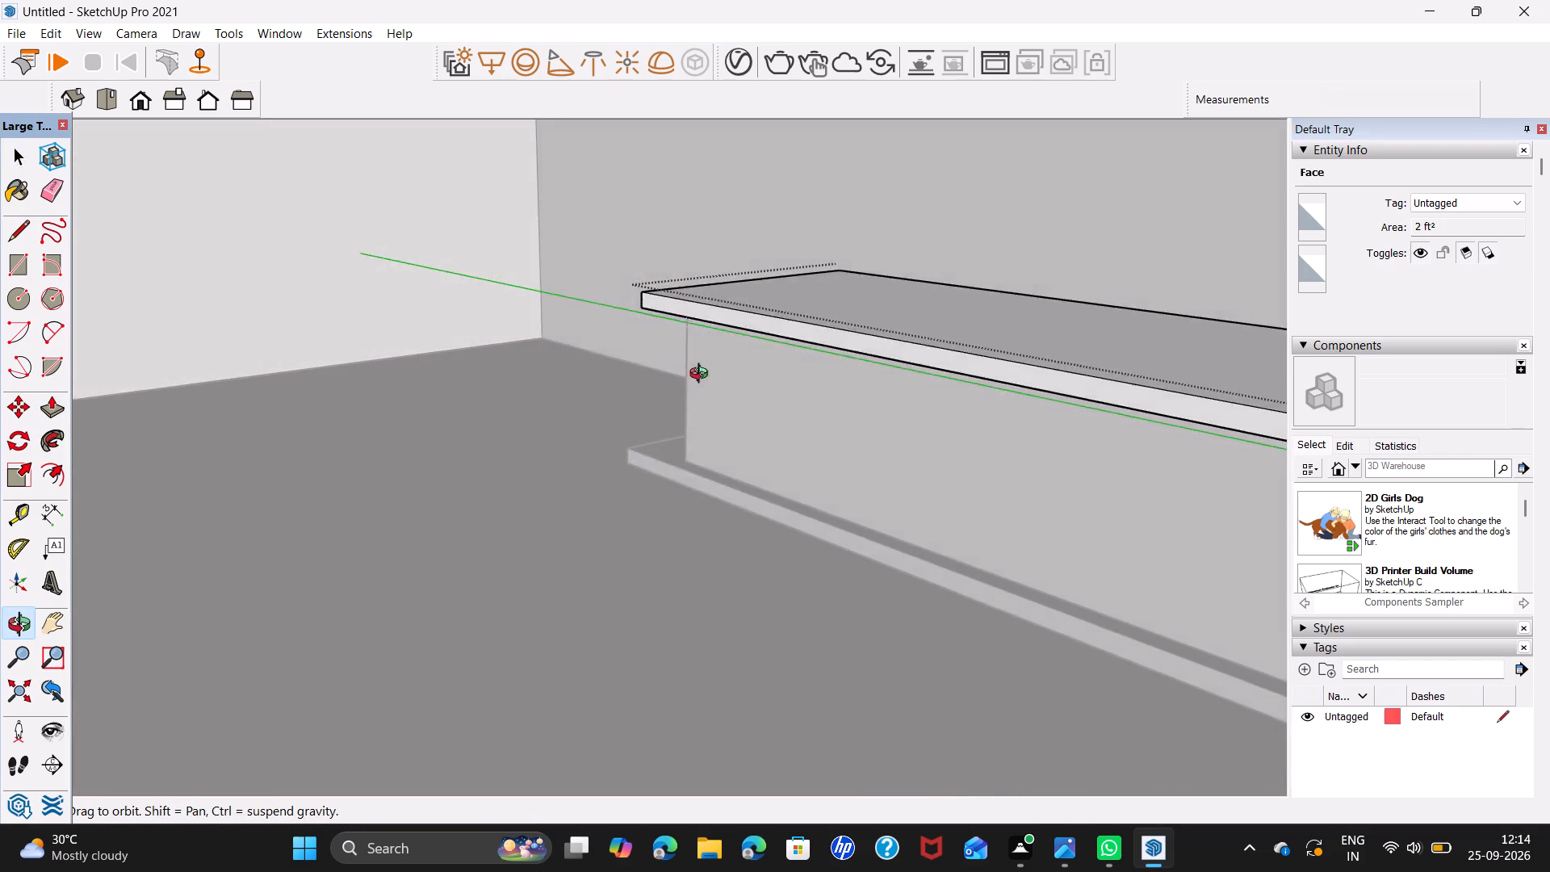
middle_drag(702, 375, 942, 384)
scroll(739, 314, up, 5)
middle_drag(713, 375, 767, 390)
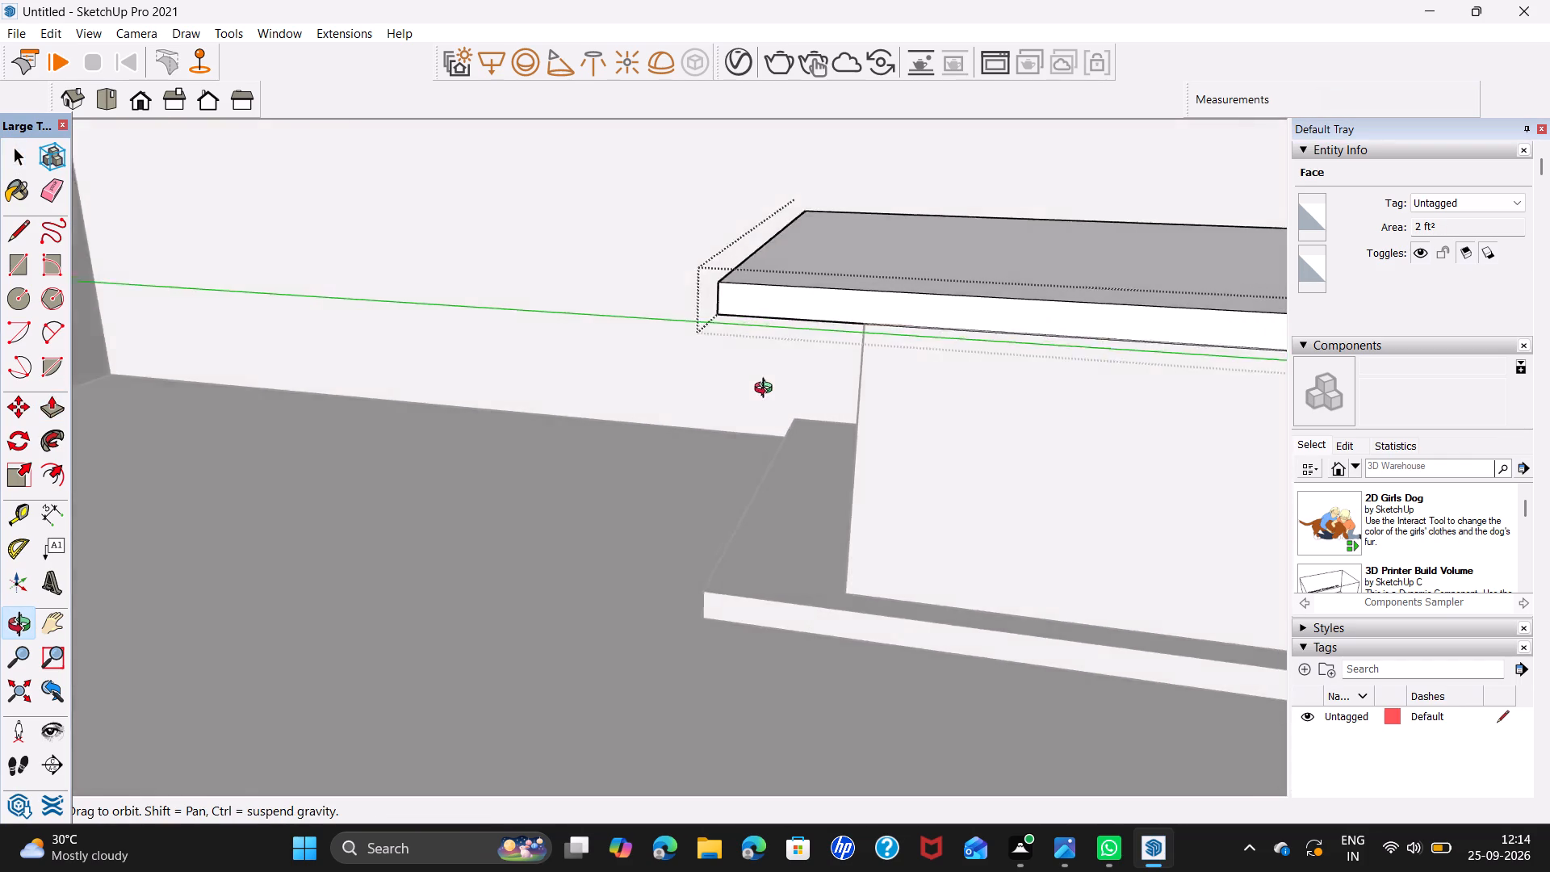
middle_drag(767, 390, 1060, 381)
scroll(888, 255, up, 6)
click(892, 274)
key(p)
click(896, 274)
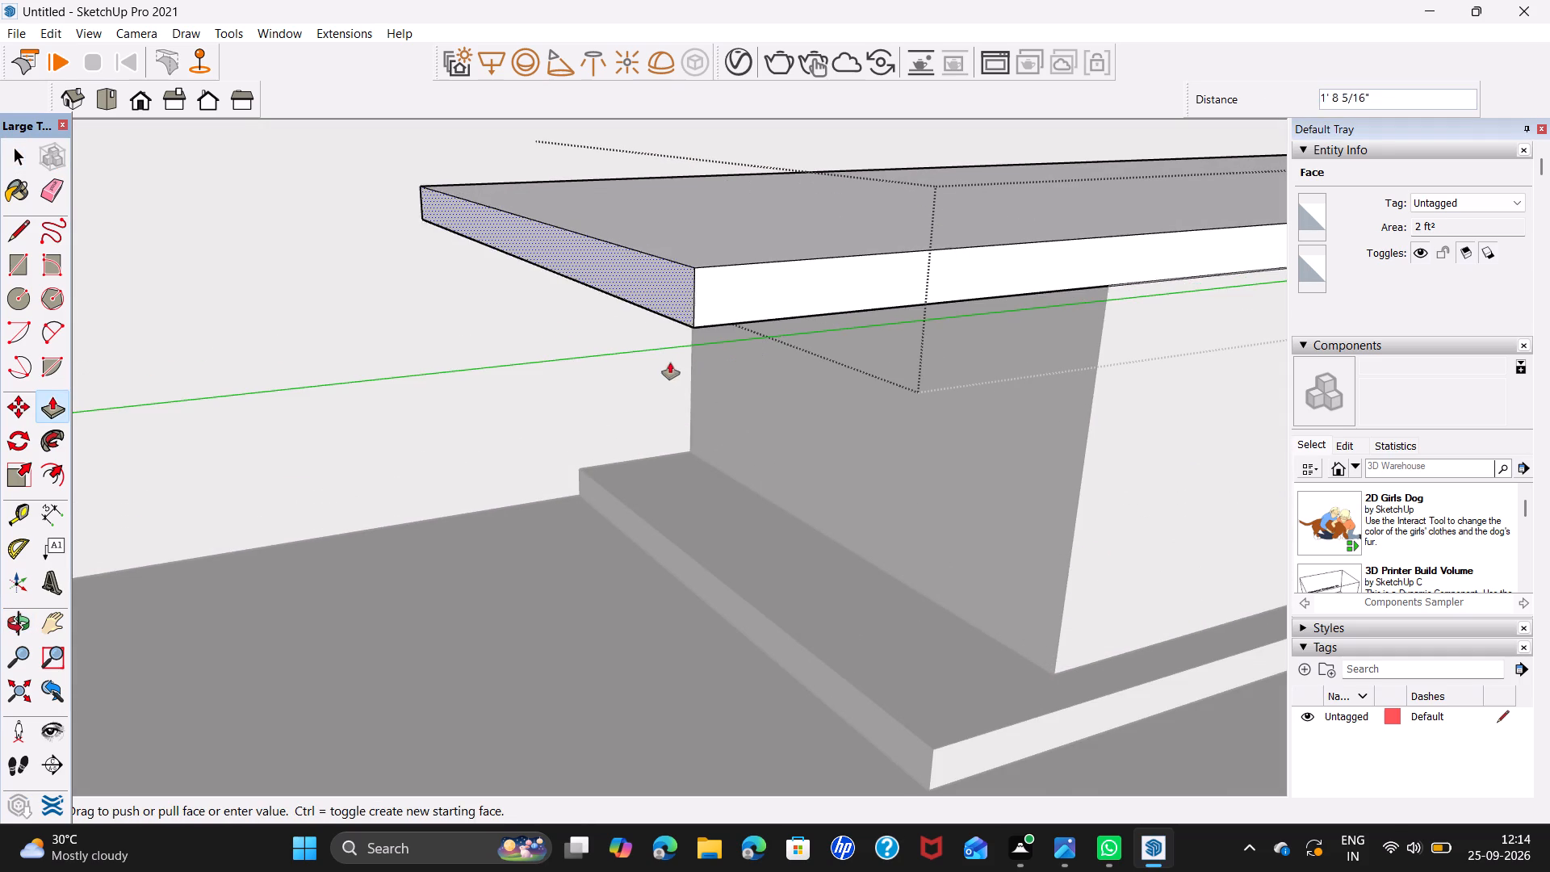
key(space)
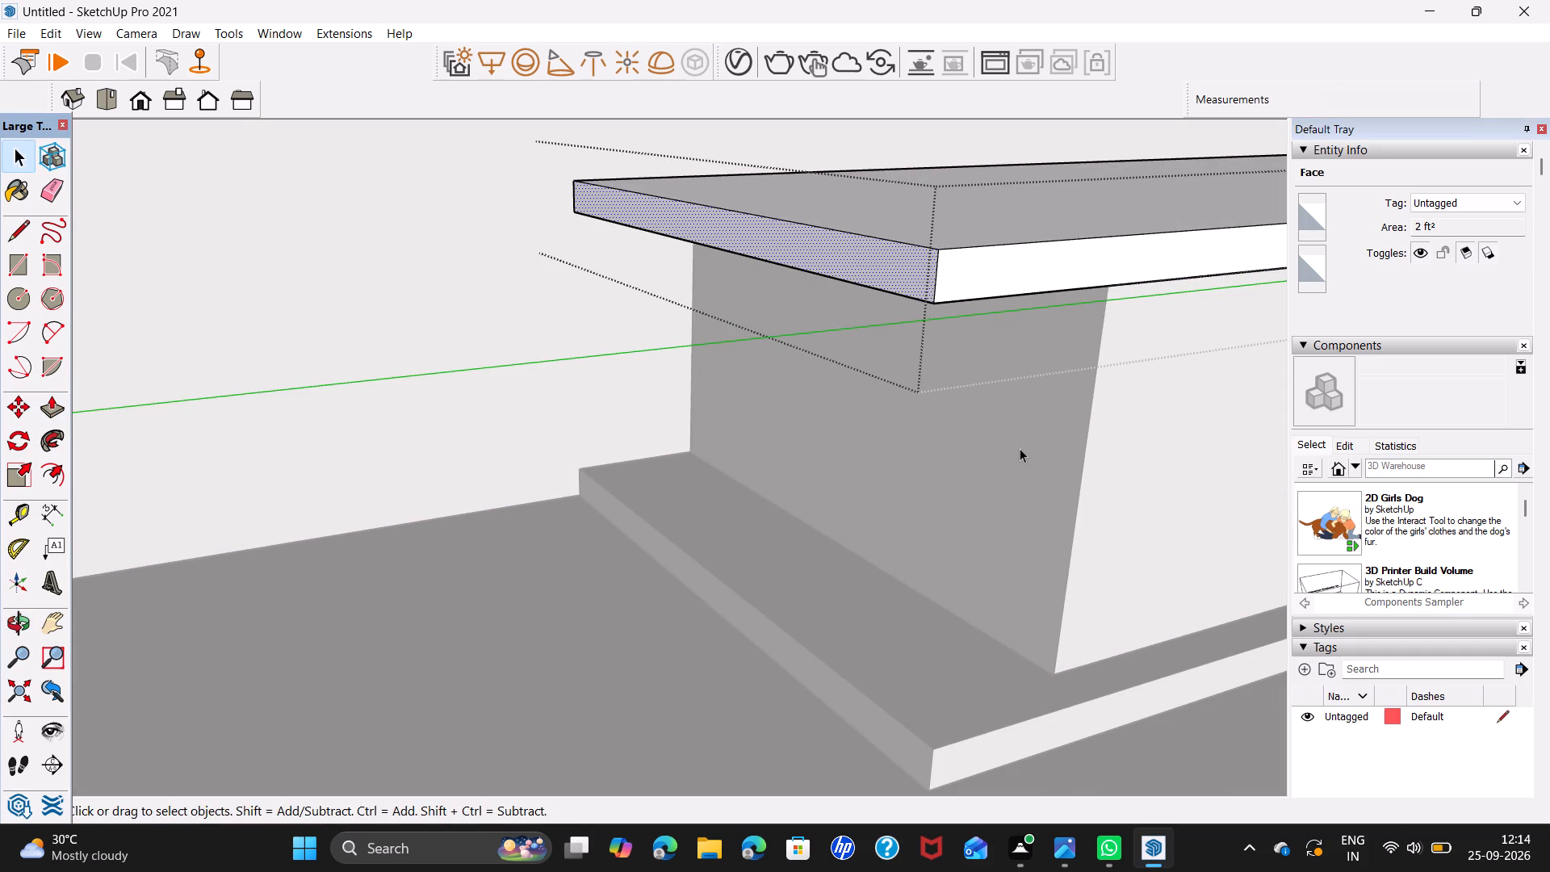
Inside the cabinet block group, Push/Pull the end face near the windowed end wall outward by about 1' 5 15/16" to the countertop's edge.
triple_click(1020, 451)
click(1020, 455)
key(p)
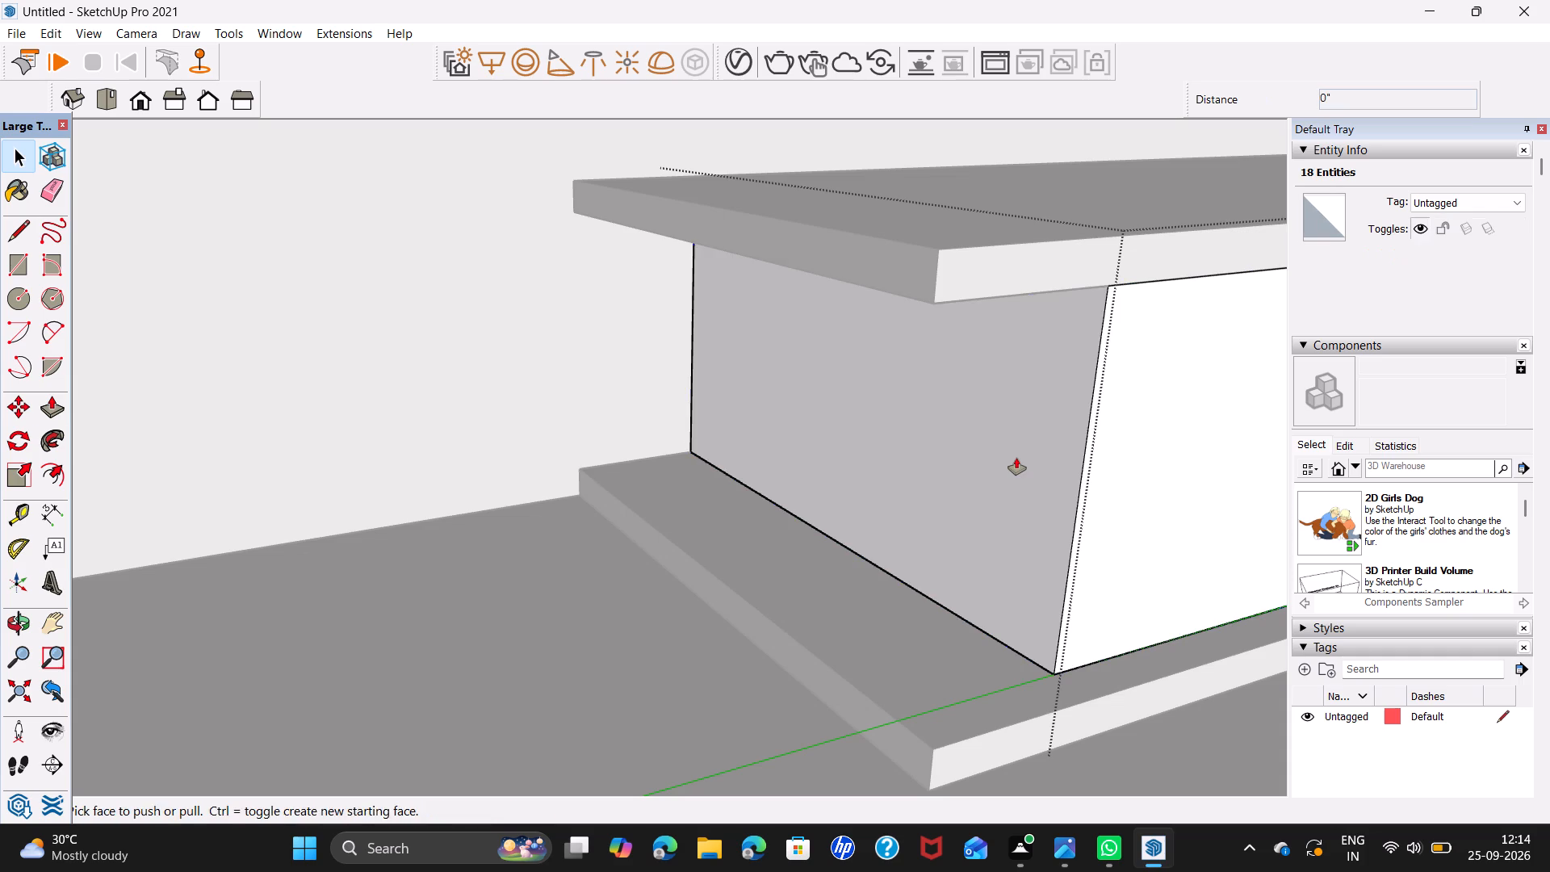
click(1016, 458)
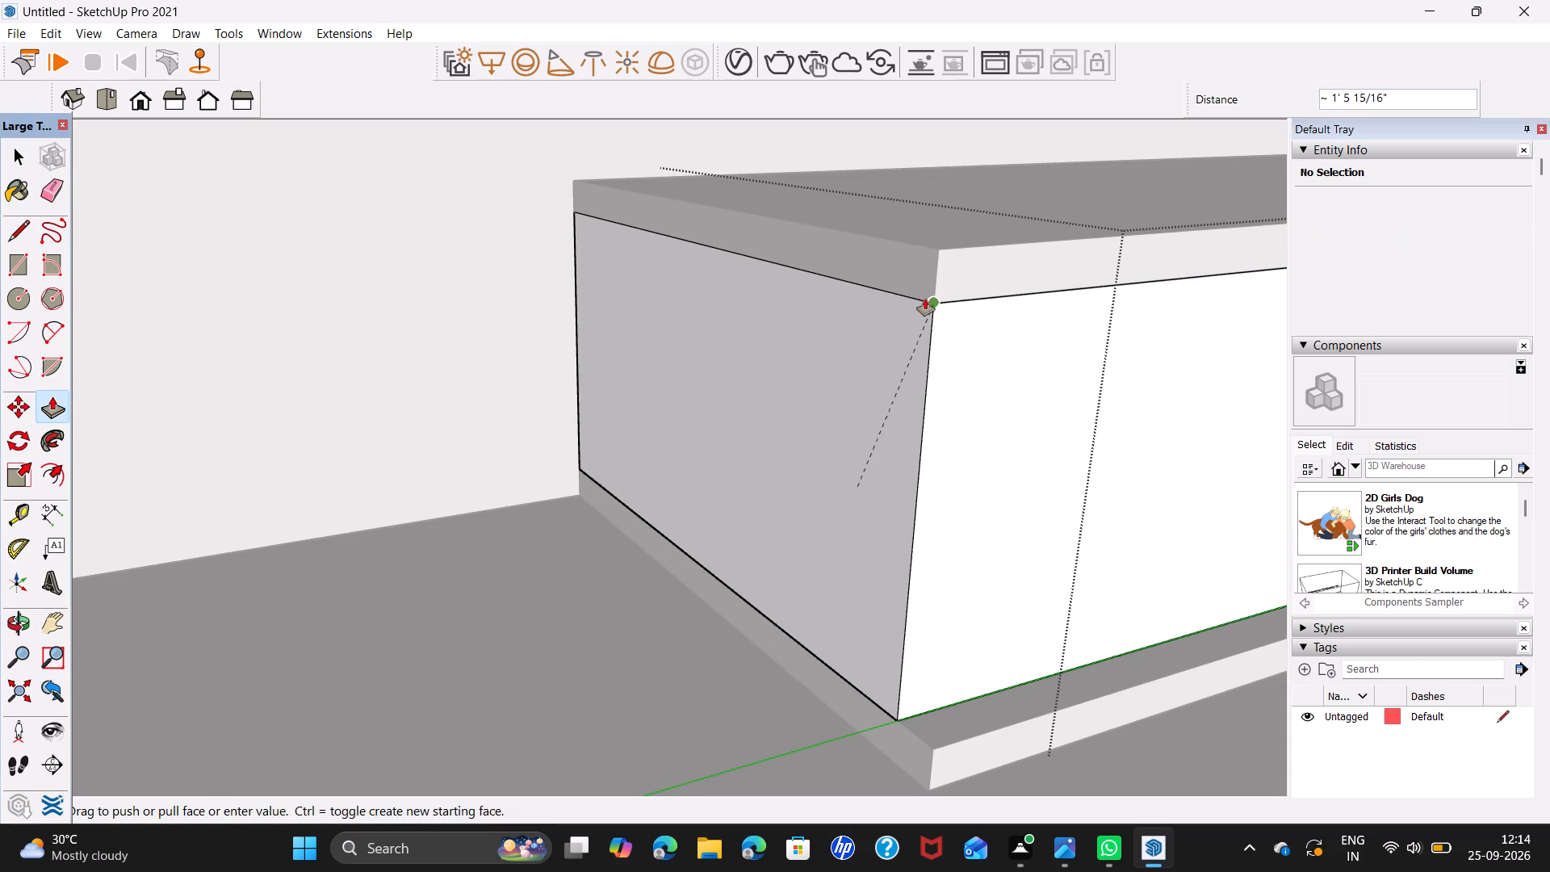
click(927, 300)
key(space)
Push/Pull the same cabinet block end face back inward by about 5 5/8".
middle_drag(880, 548, 871, 543)
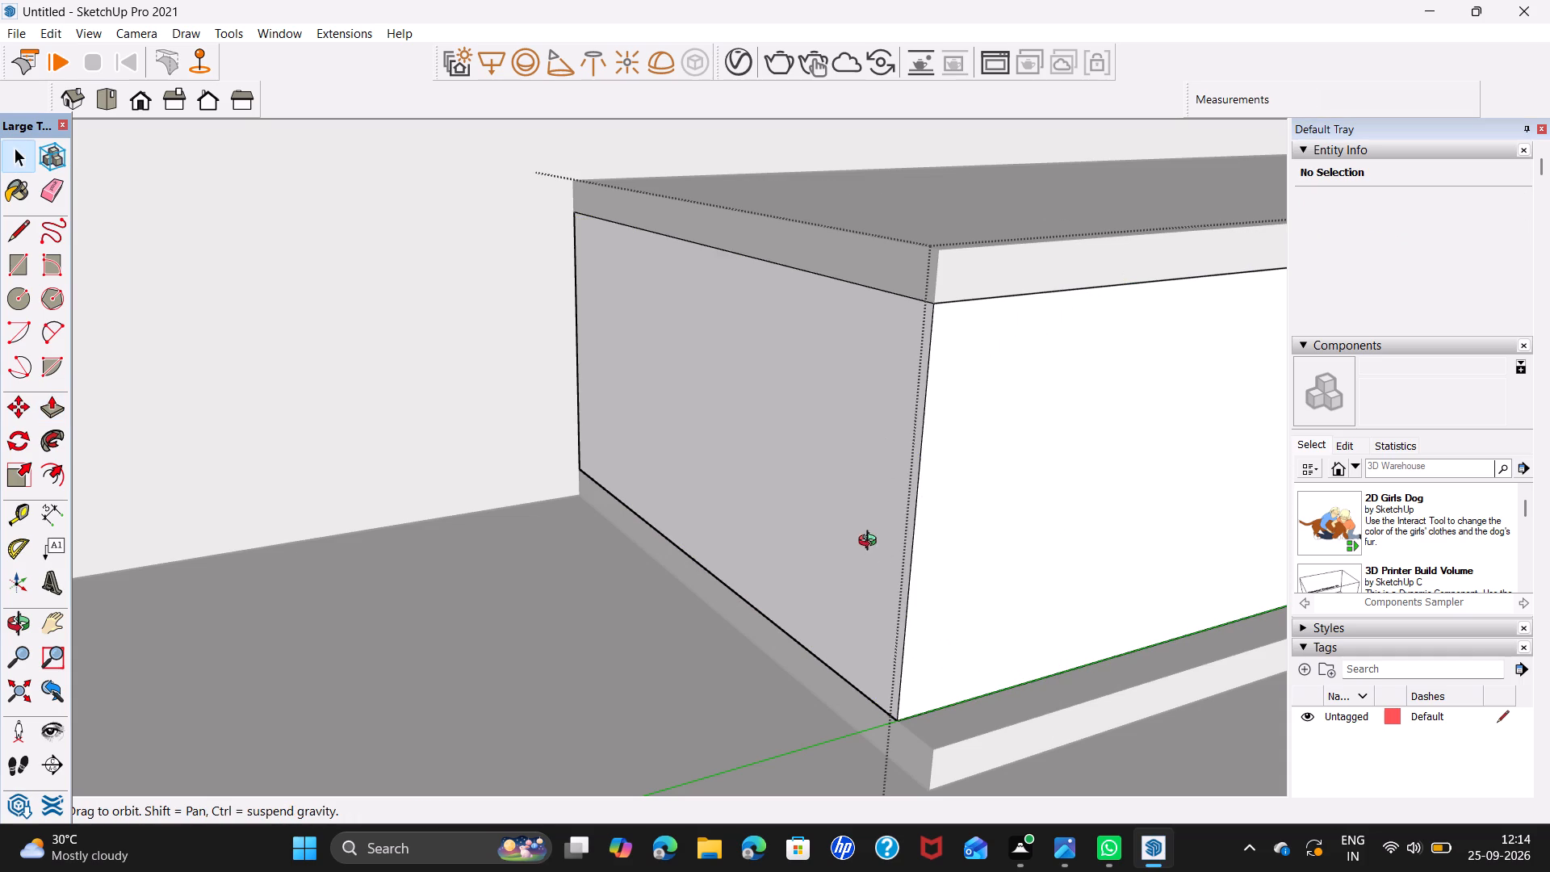
middle_drag(871, 543, 735, 503)
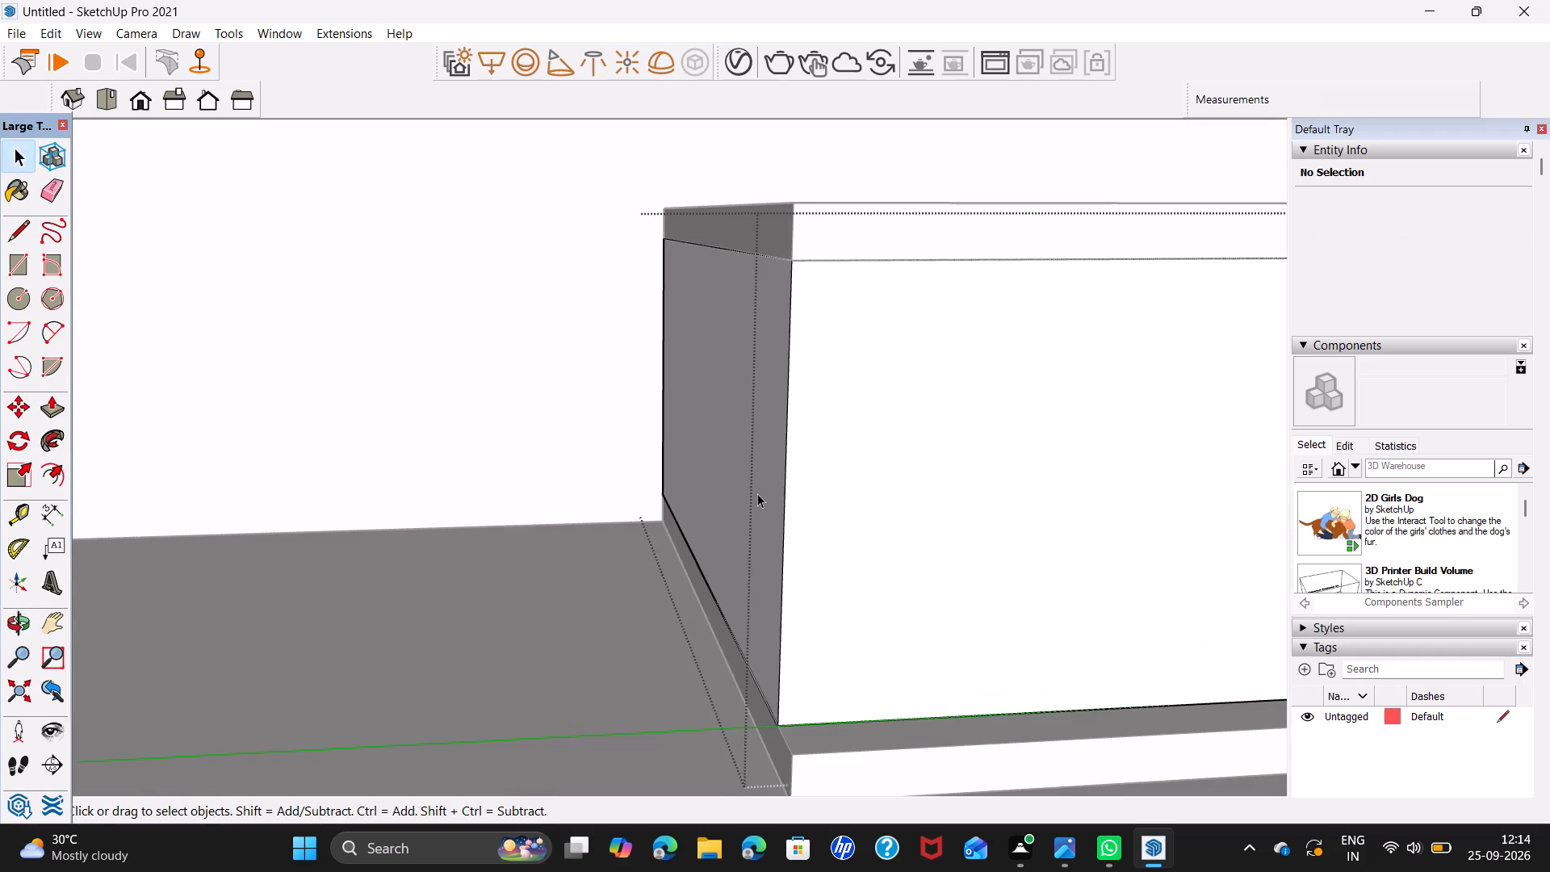
scroll(757, 493, up, 1)
click(758, 492)
key(p)
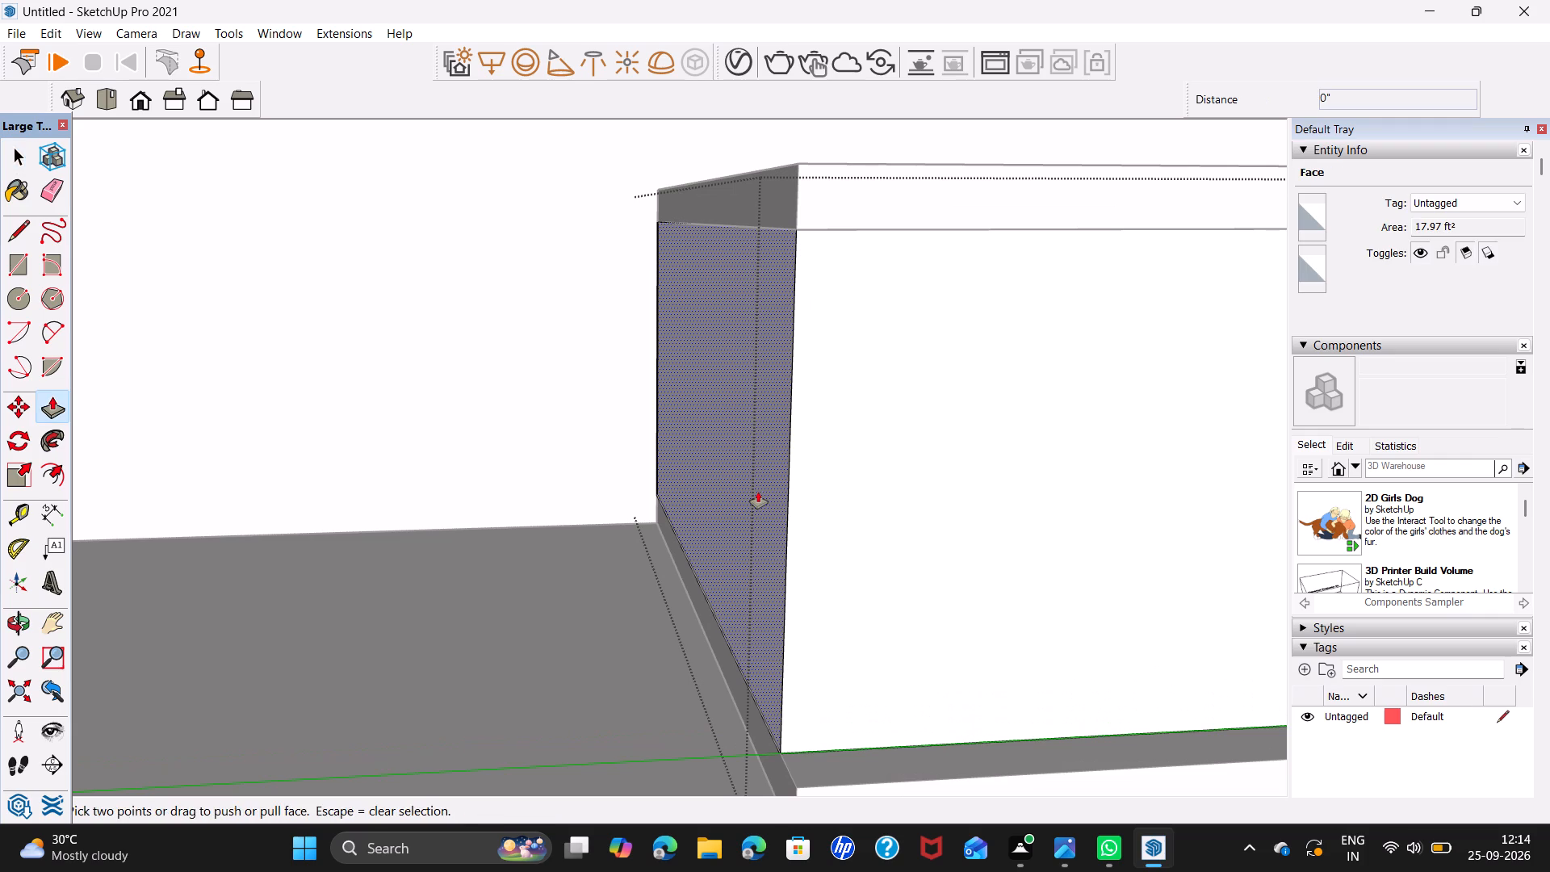
click(758, 492)
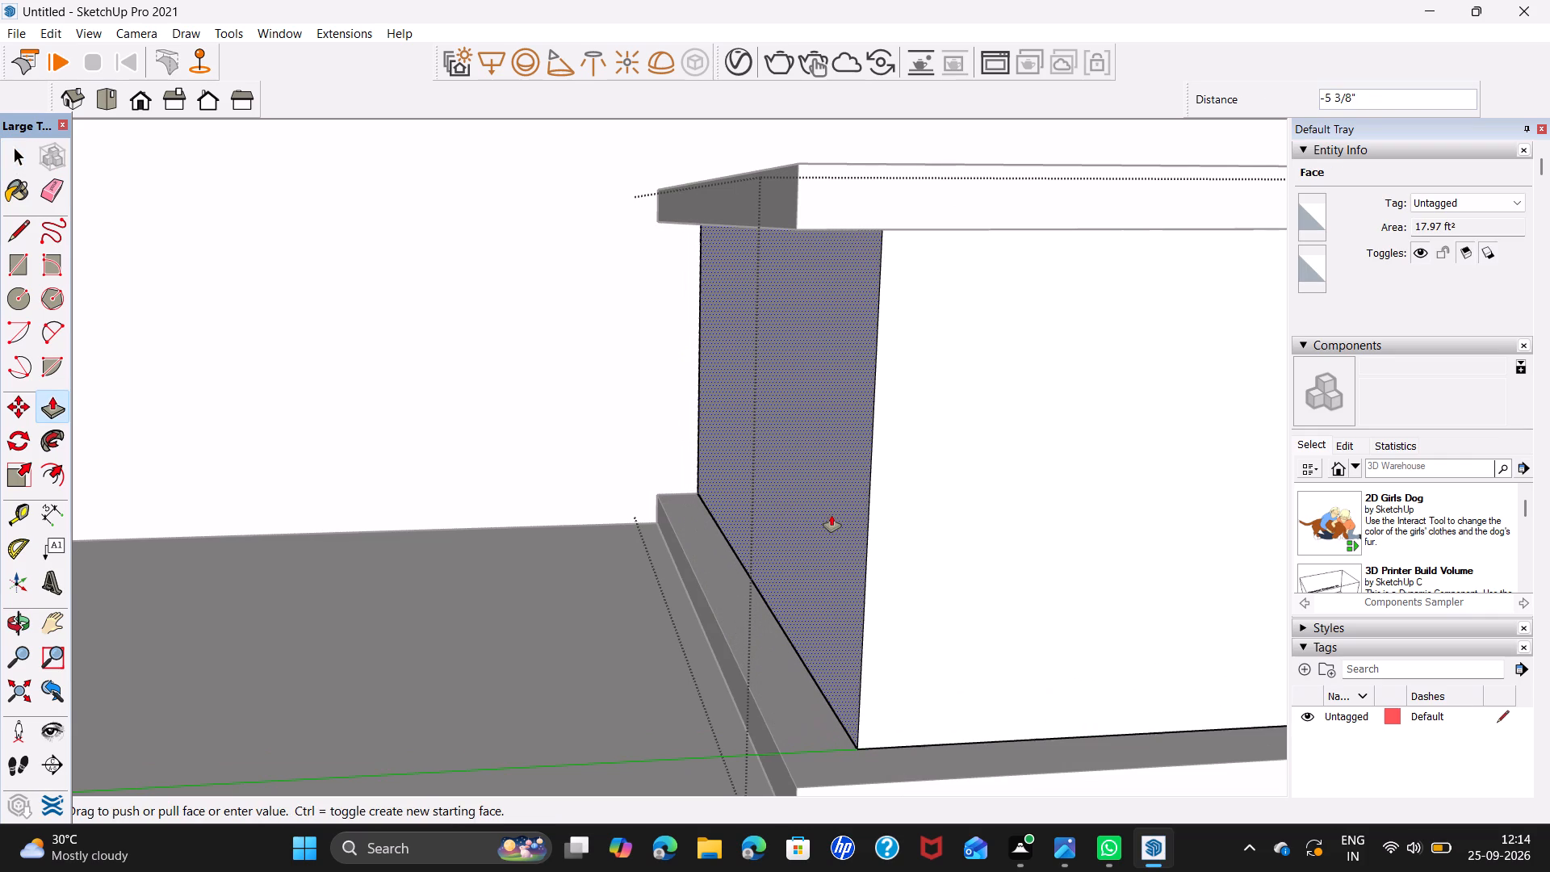
click(832, 515)
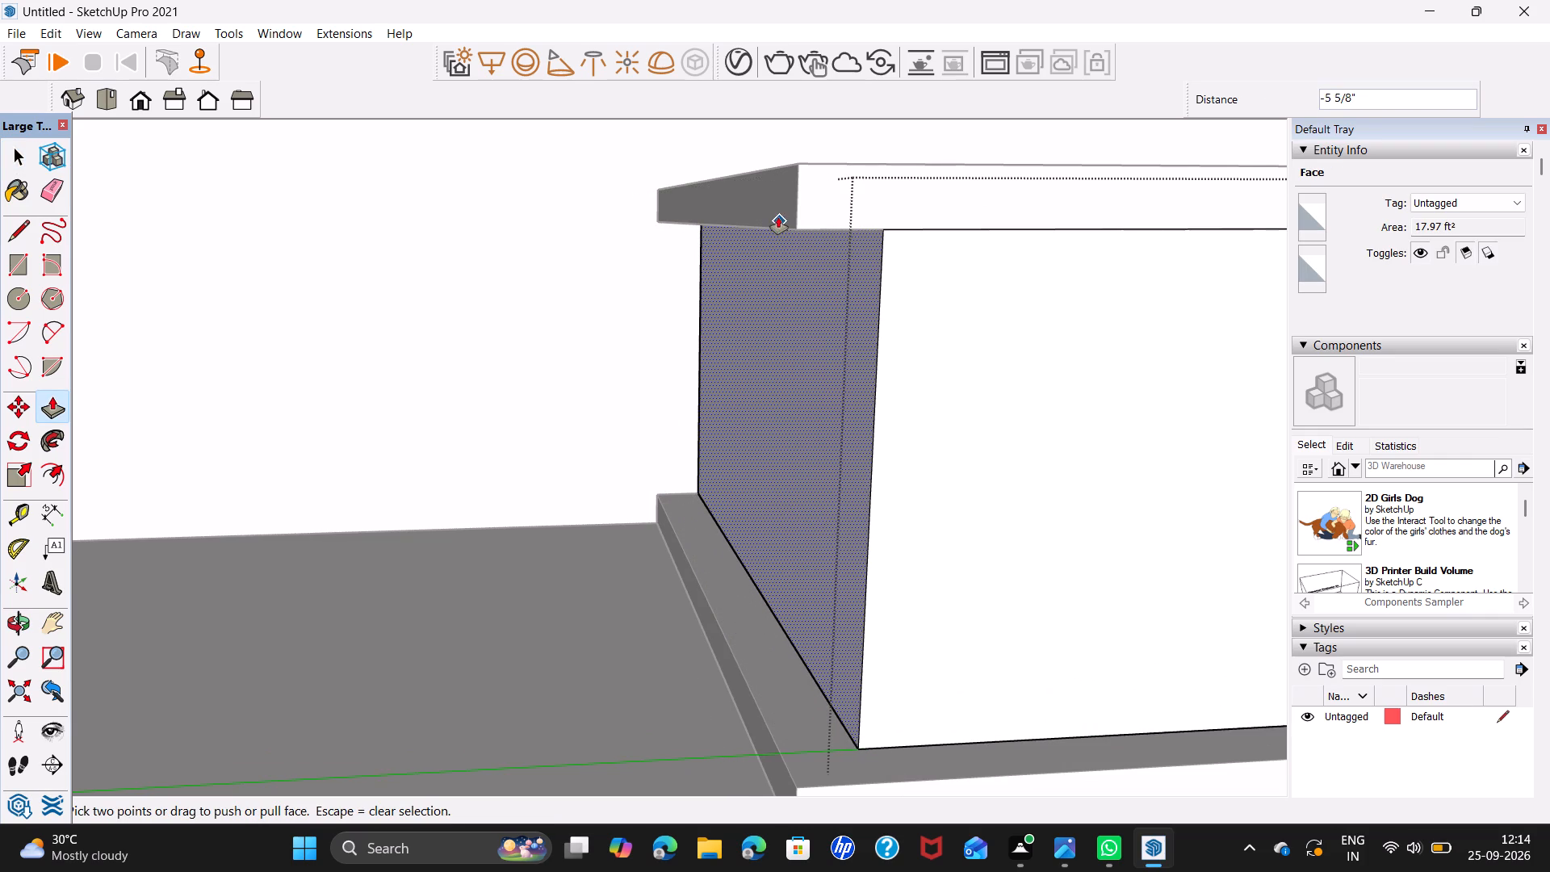
Inside the countertop group, Push/Pull the end face near the windowed end wall inward by about 5 5/8", flush with the cabinet block.
key(space)
triple_click(773, 205)
double_click(773, 205)
click(773, 211)
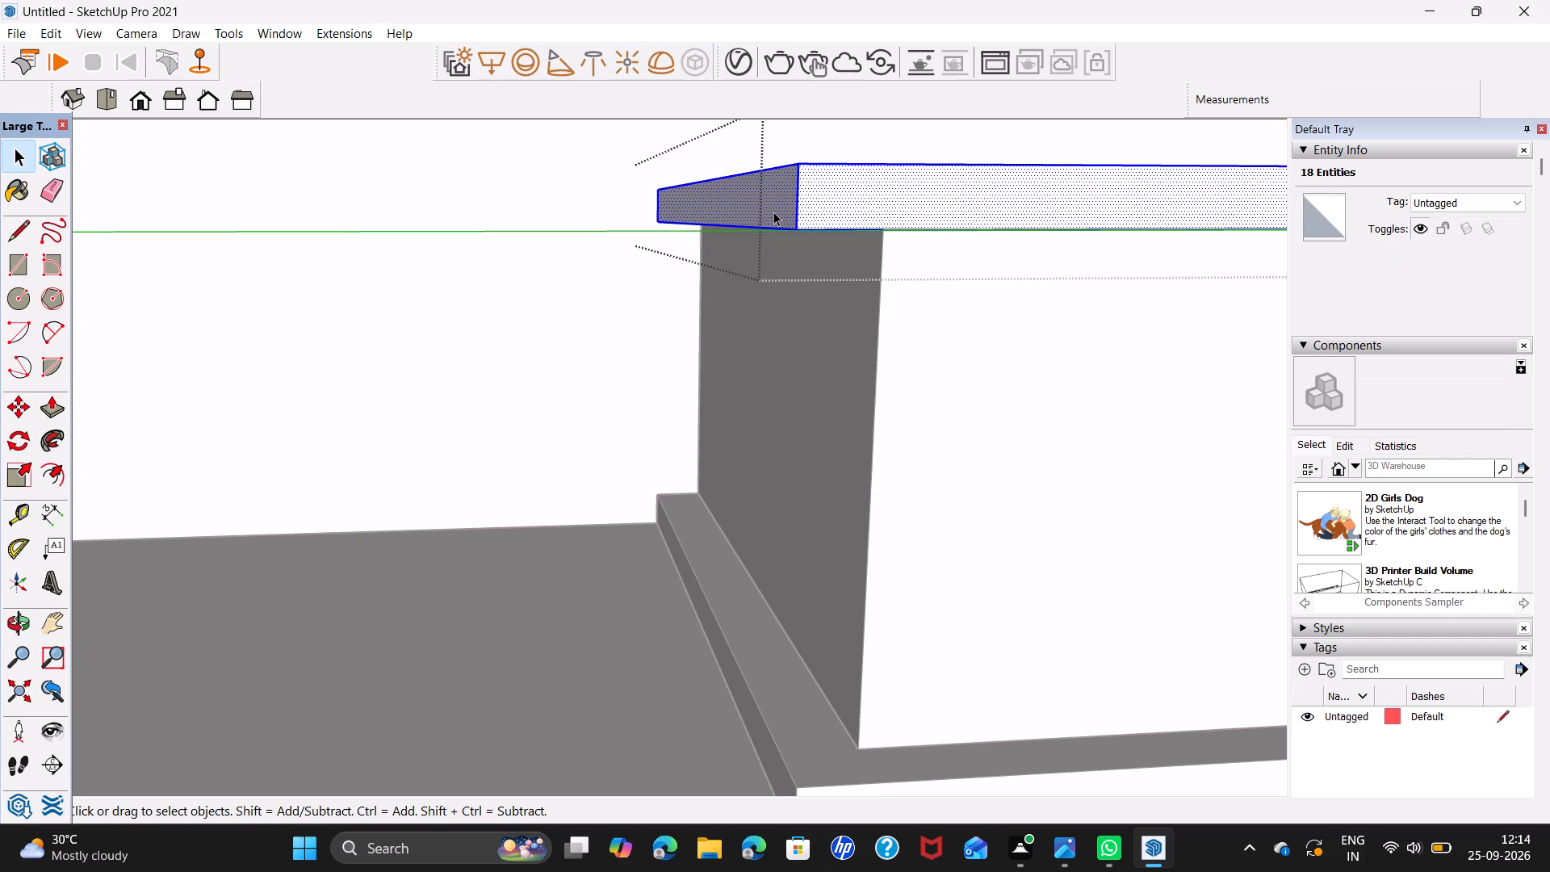
key(p)
click(773, 212)
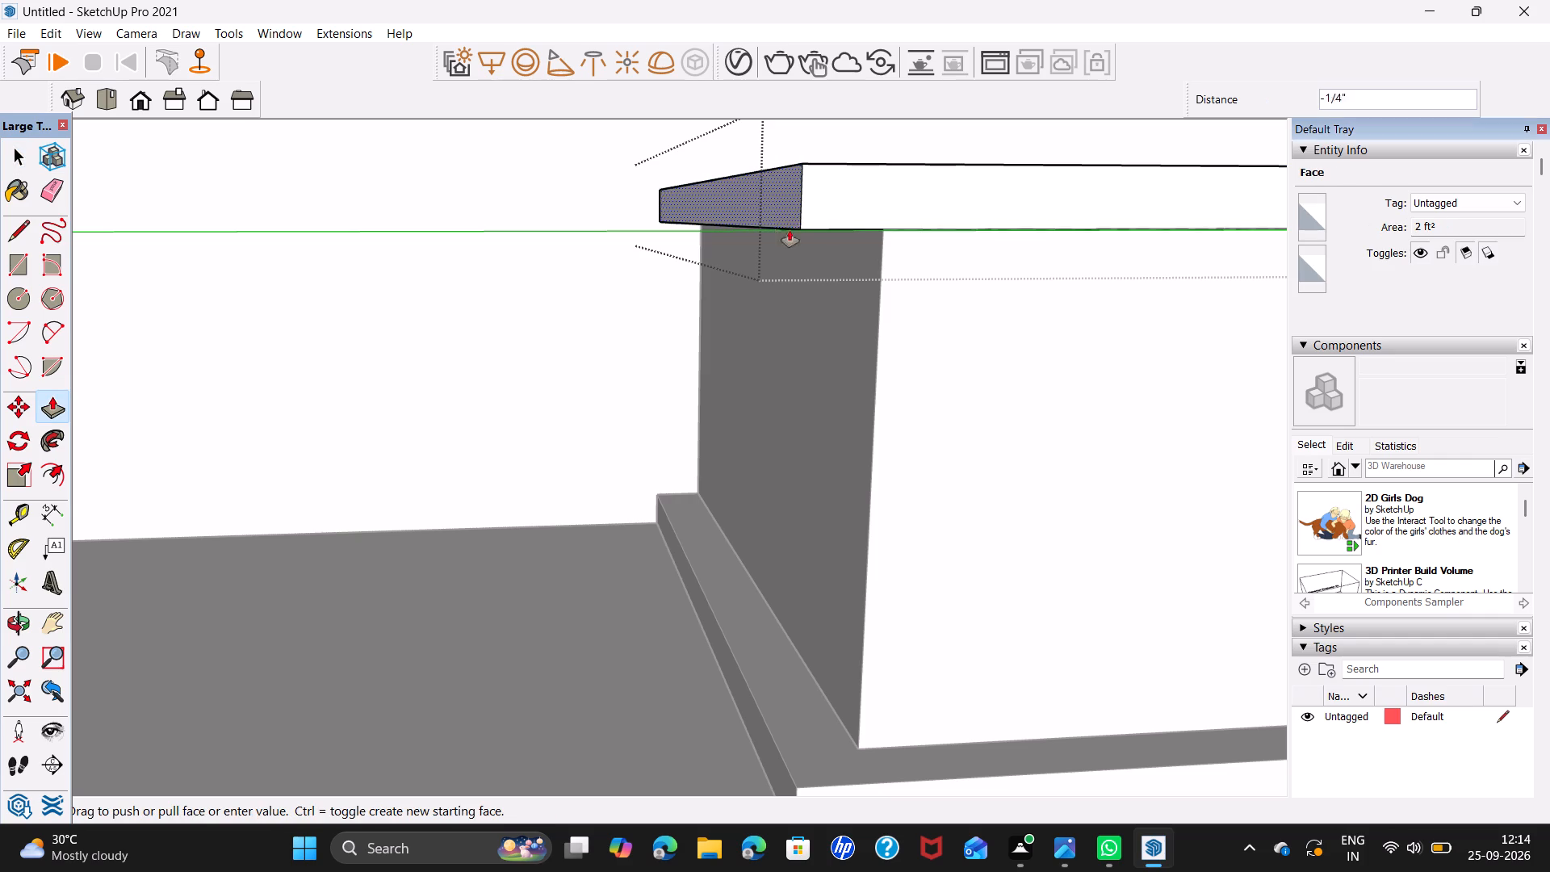
click(874, 298)
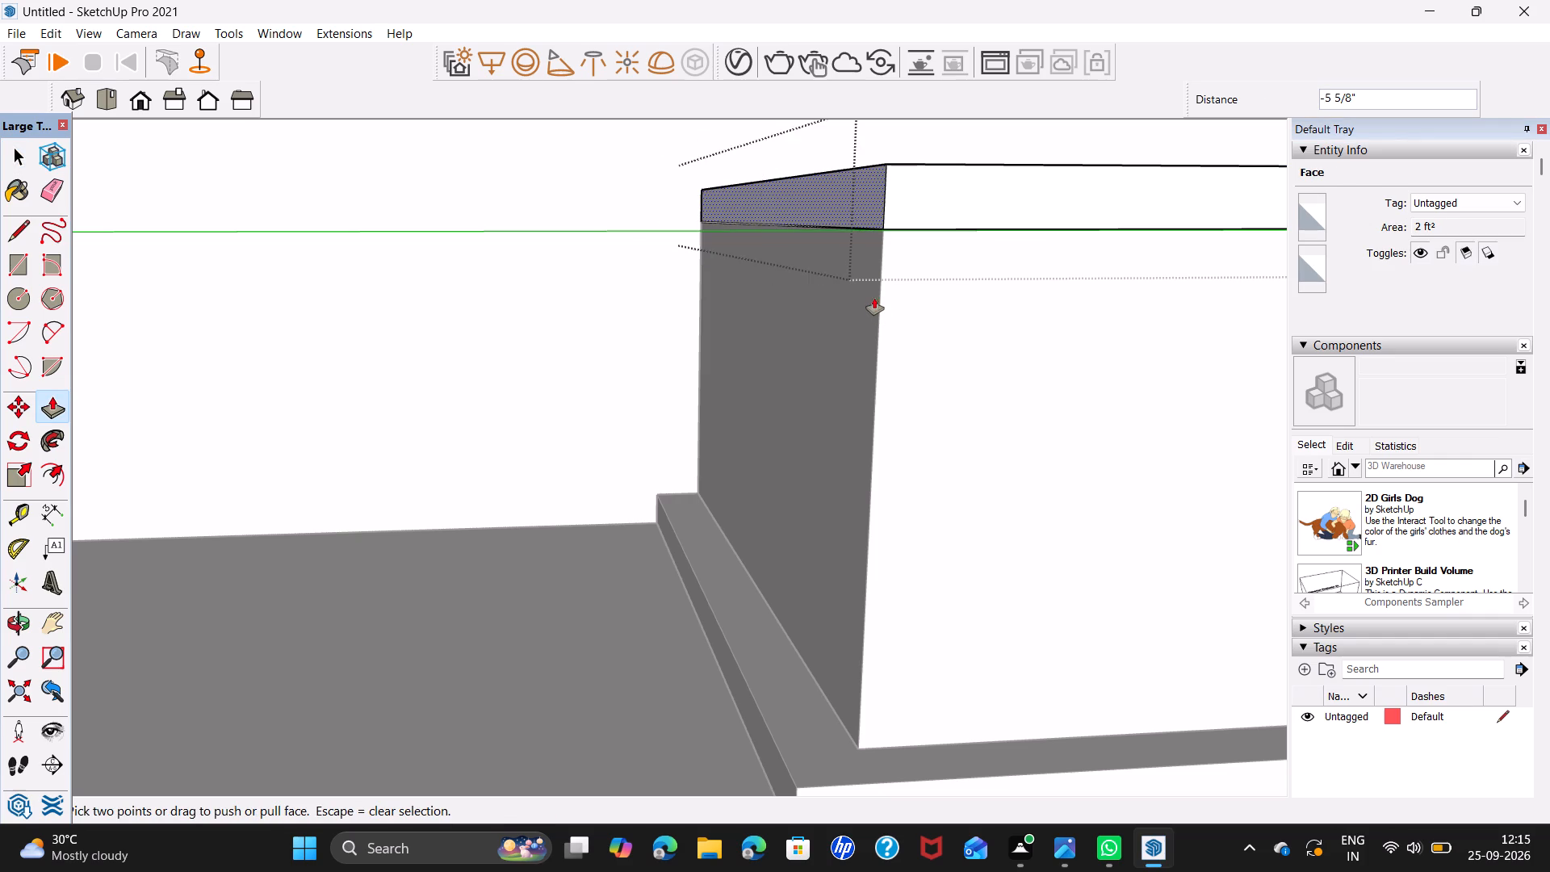
scroll(651, 369, down, 12)
scroll(866, 401, down, 3)
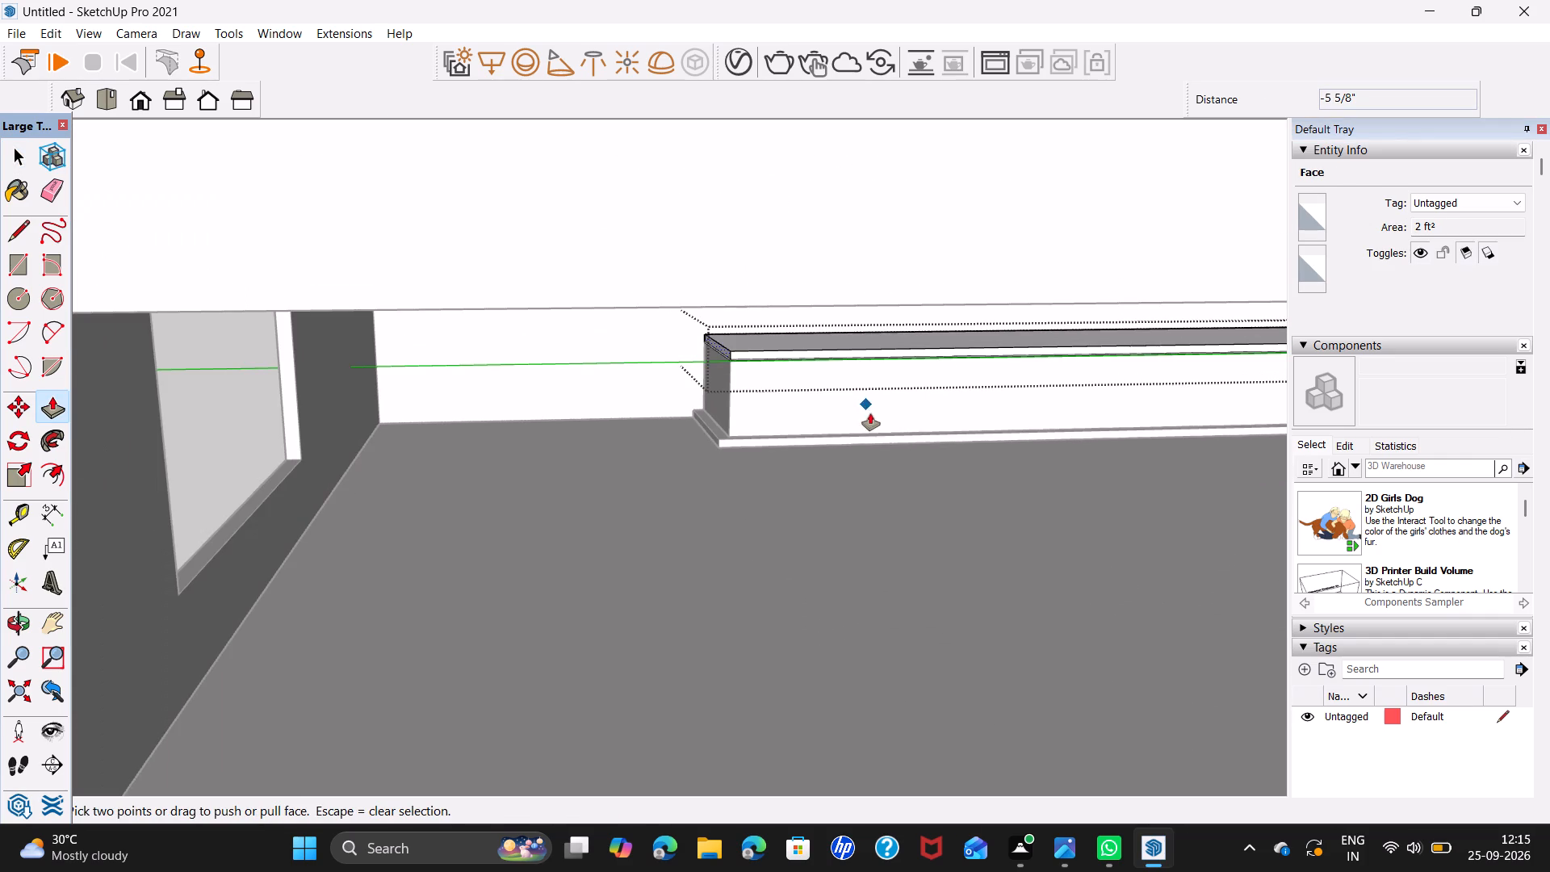
key(space)
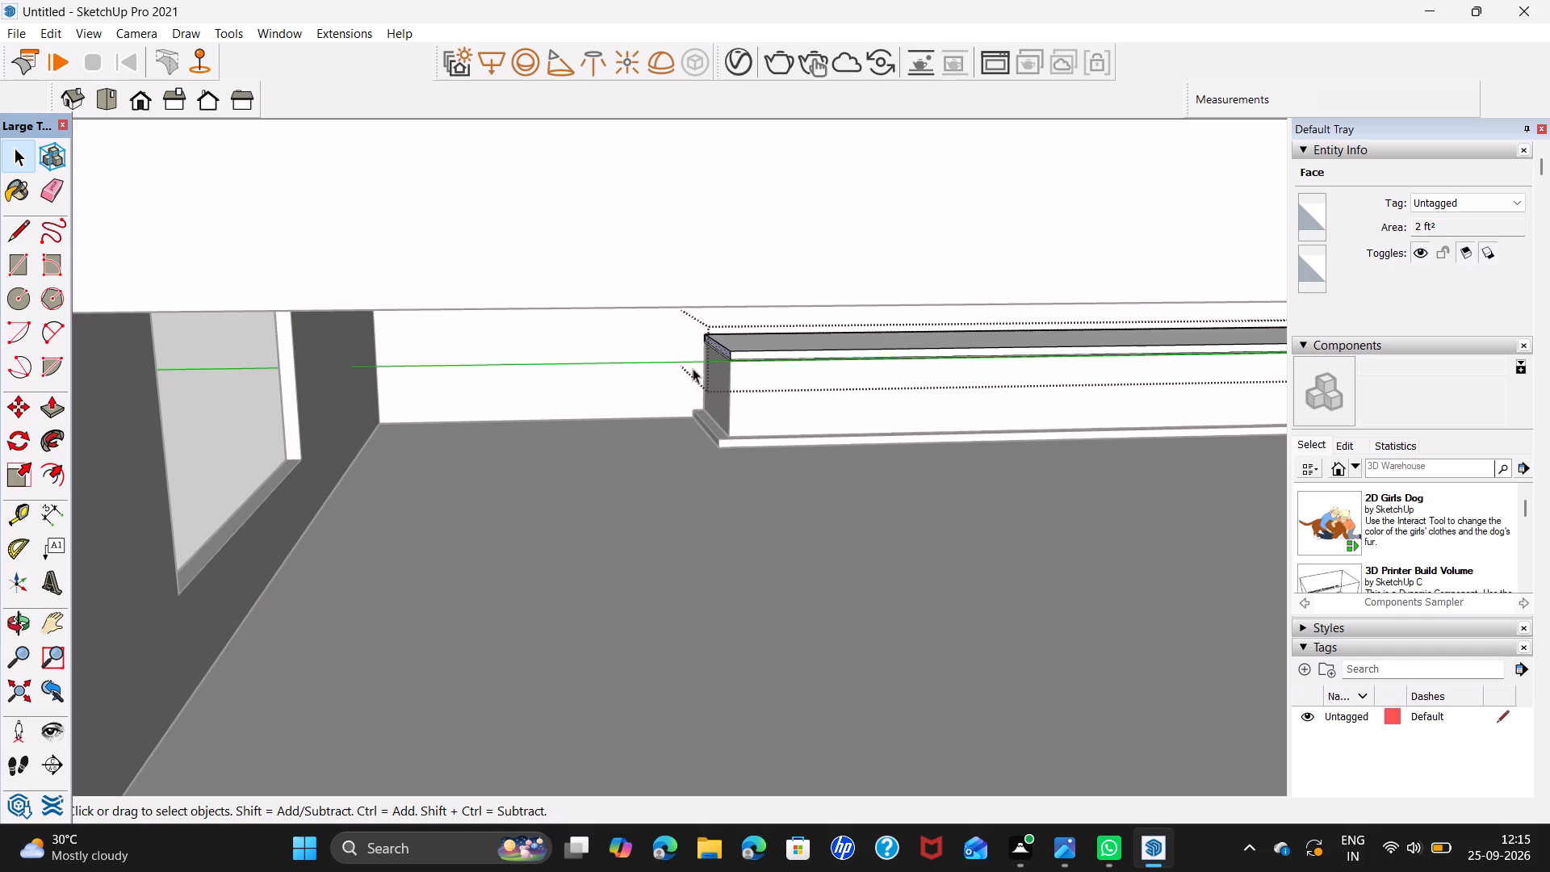
click(171, 394)
Examine the base cabinet run and the free side wall above it from the room's open side.
scroll(873, 434, down, 5)
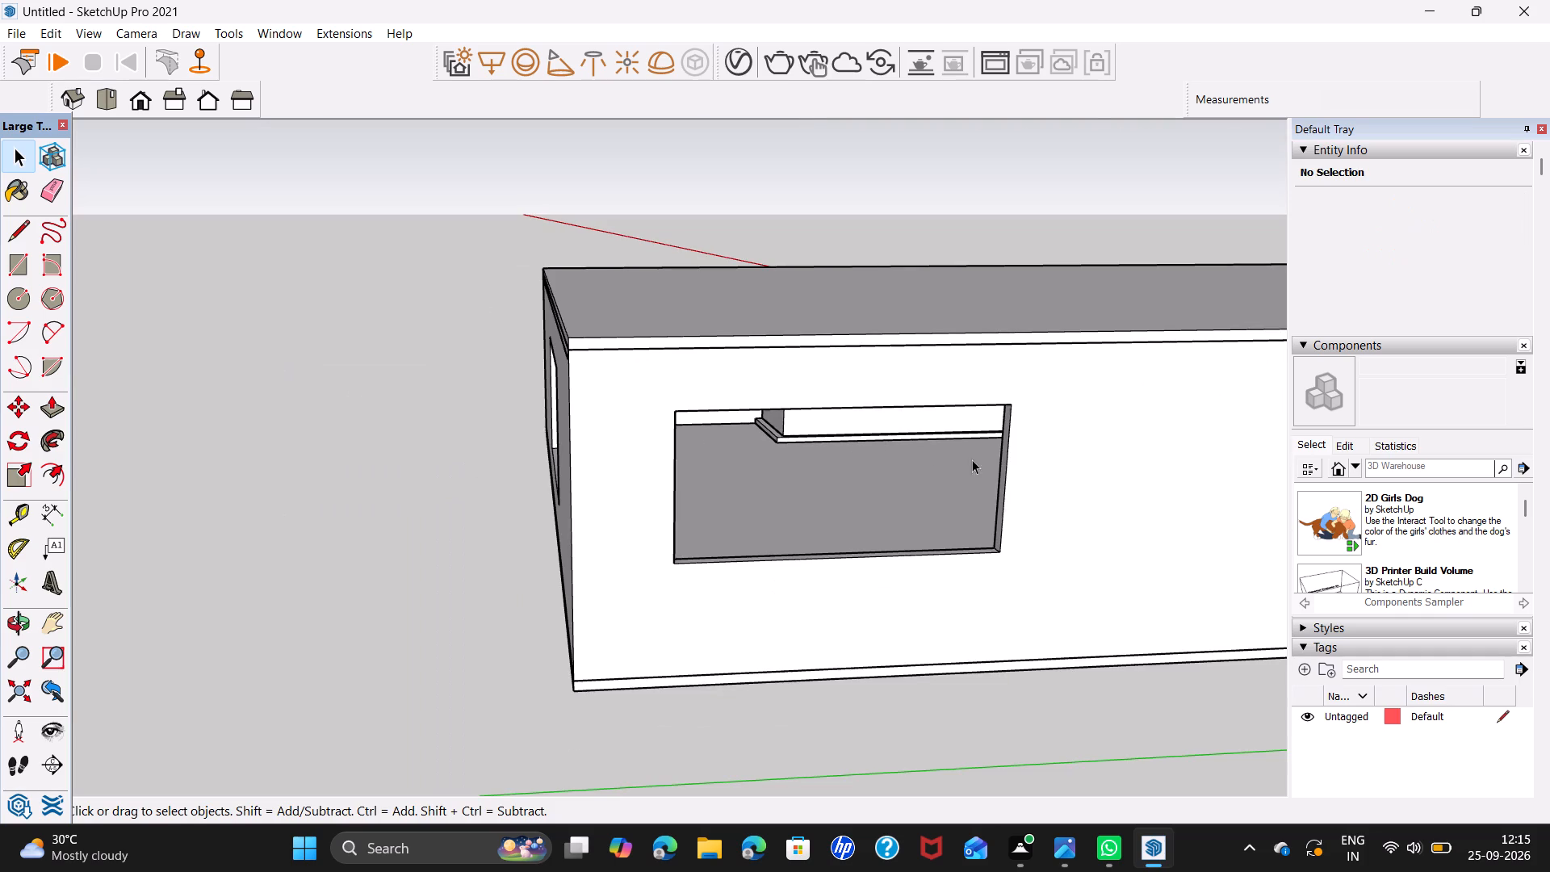
middle_drag(1016, 479, 279, 405)
scroll(509, 417, down, 7)
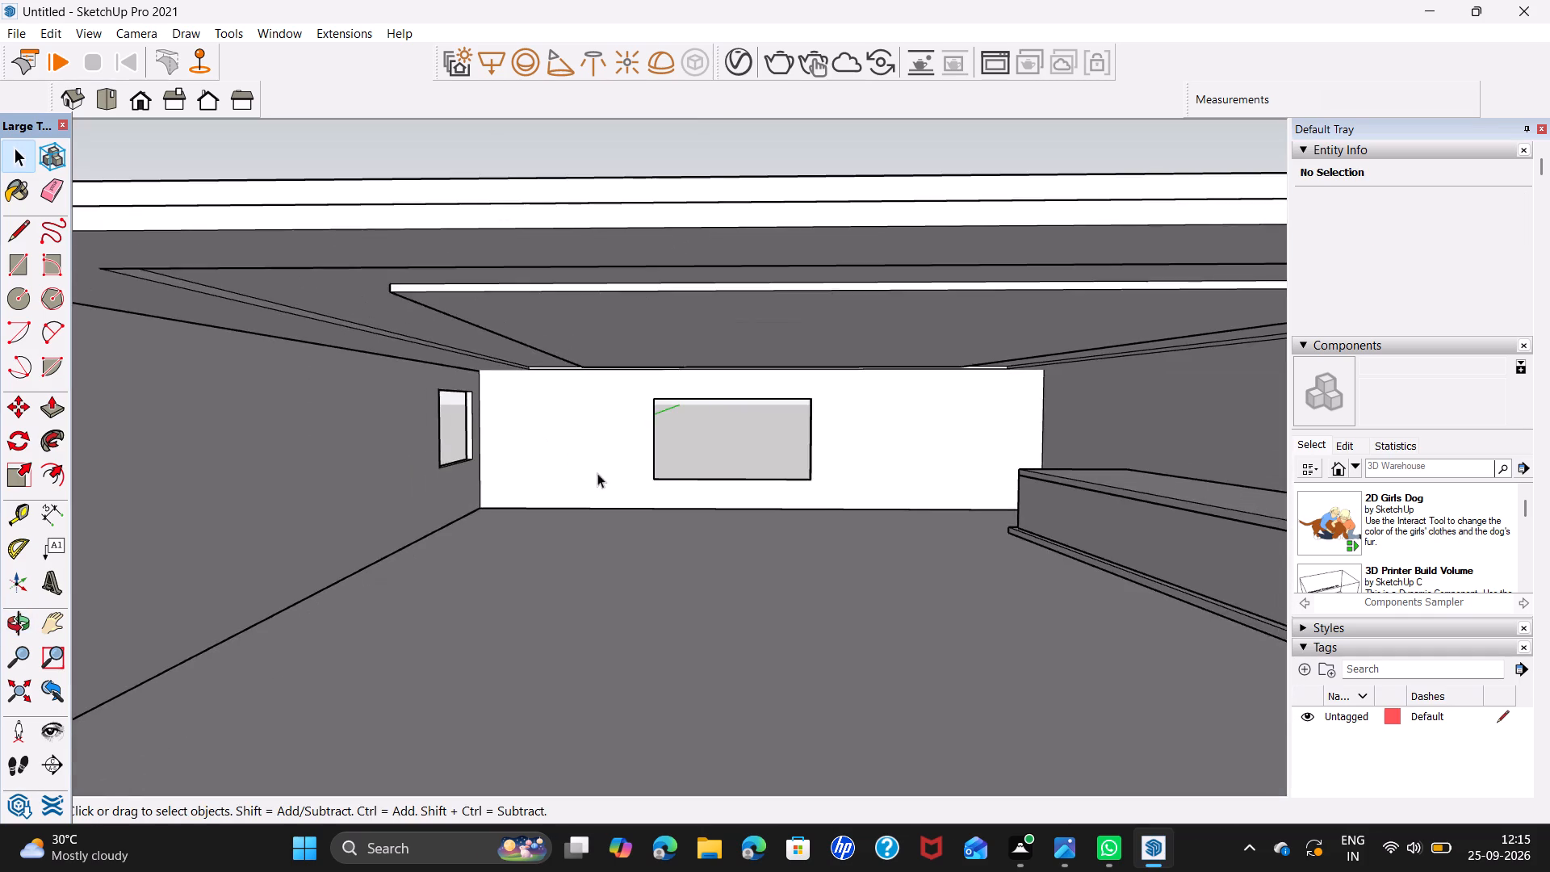
scroll(597, 473, down, 6)
middle_drag(761, 565, 734, 542)
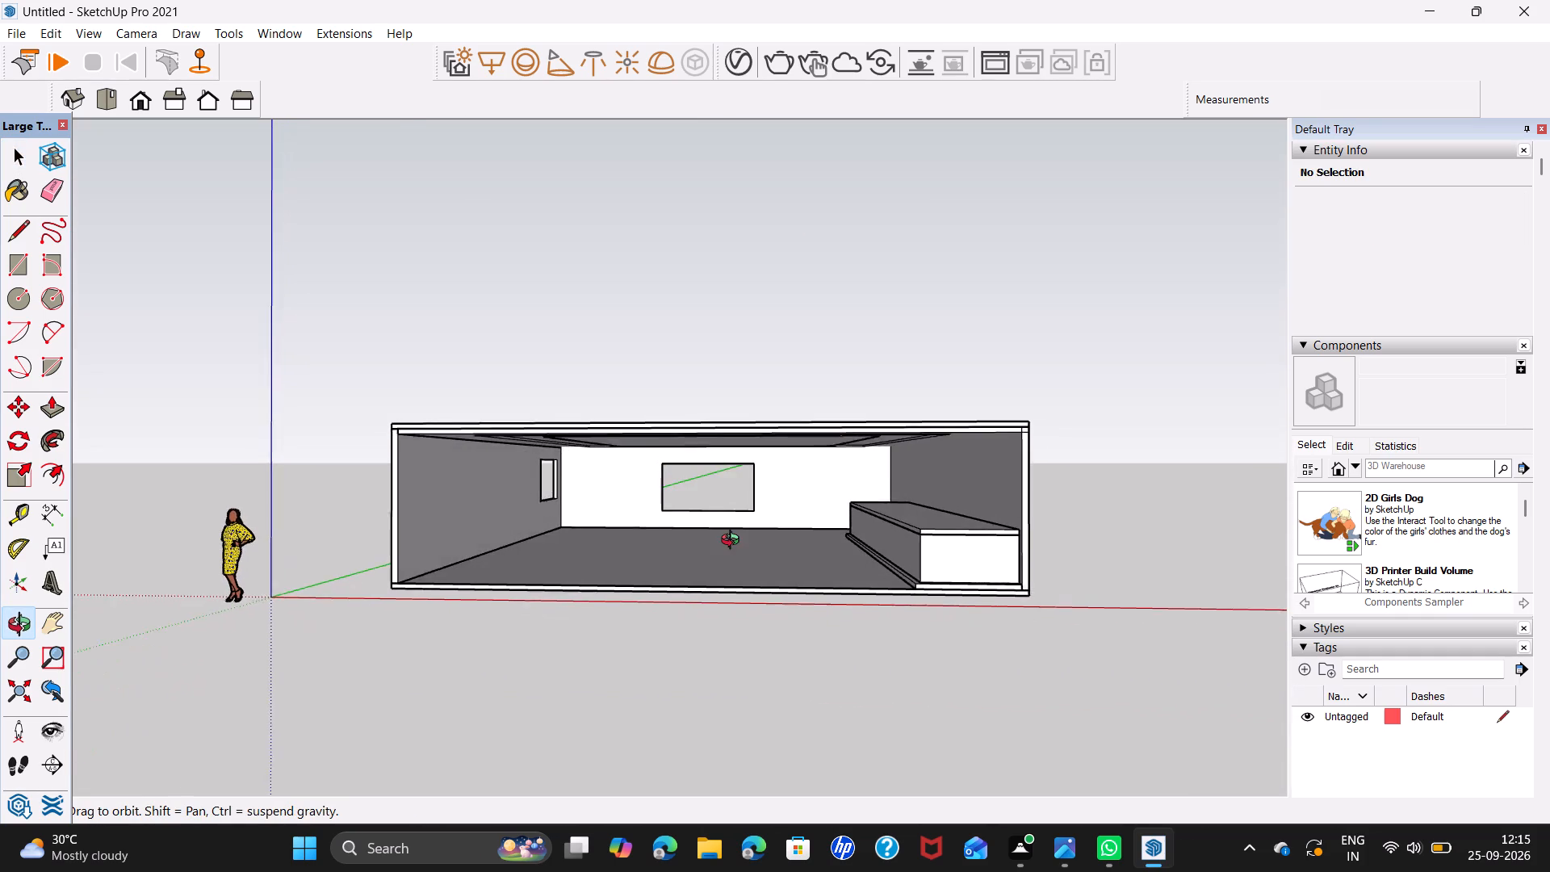
middle_drag(734, 542, 747, 541)
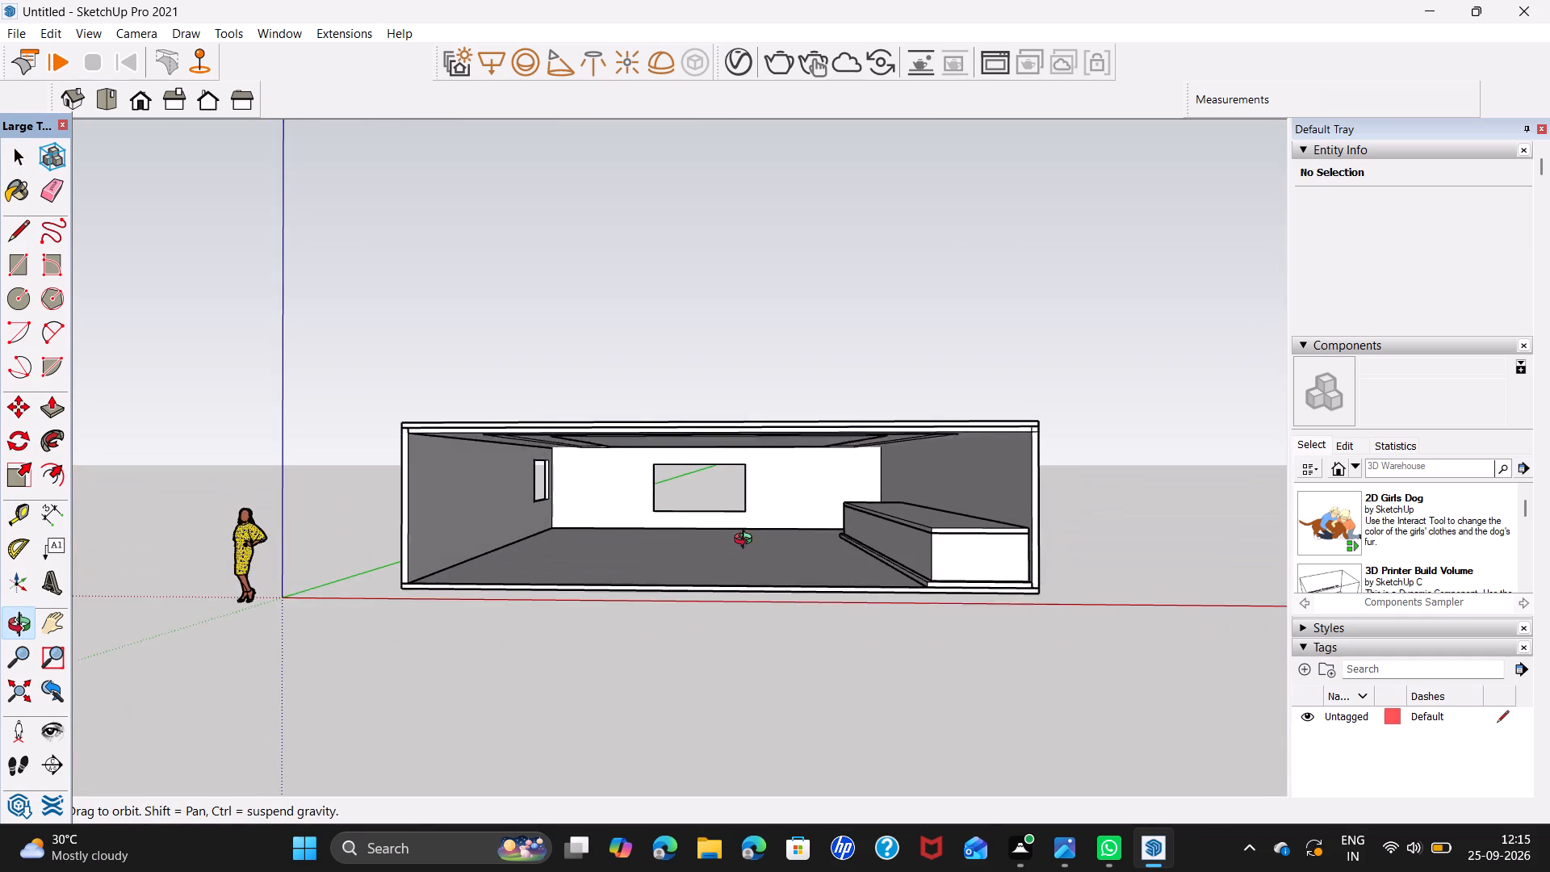
middle_drag(747, 541, 747, 546)
scroll(982, 474, up, 7)
middle_drag(982, 520, 989, 499)
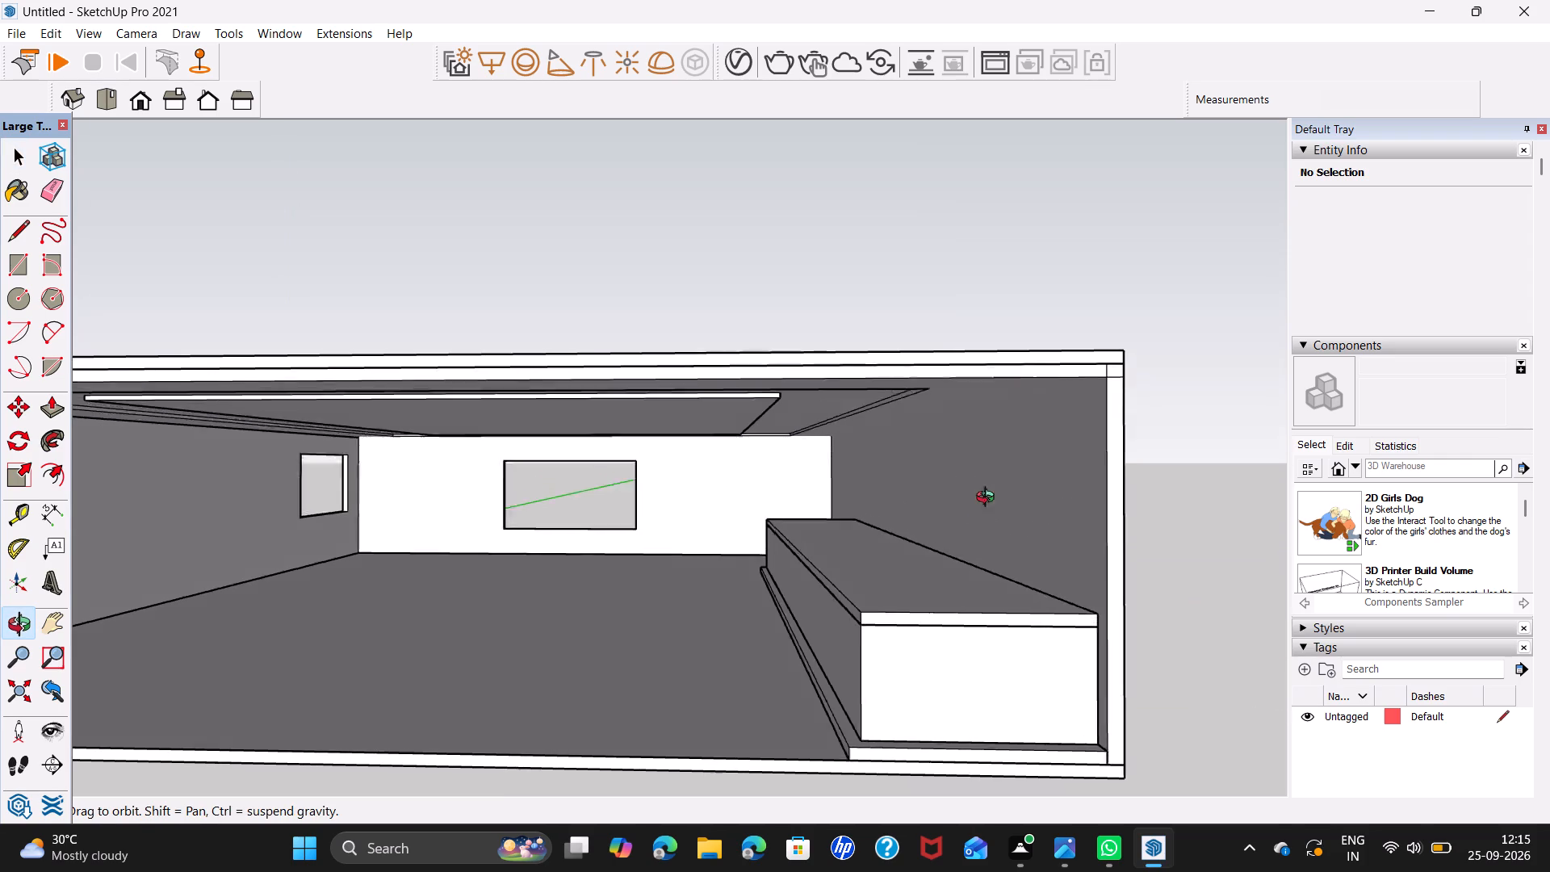
middle_drag(989, 499, 1215, 480)
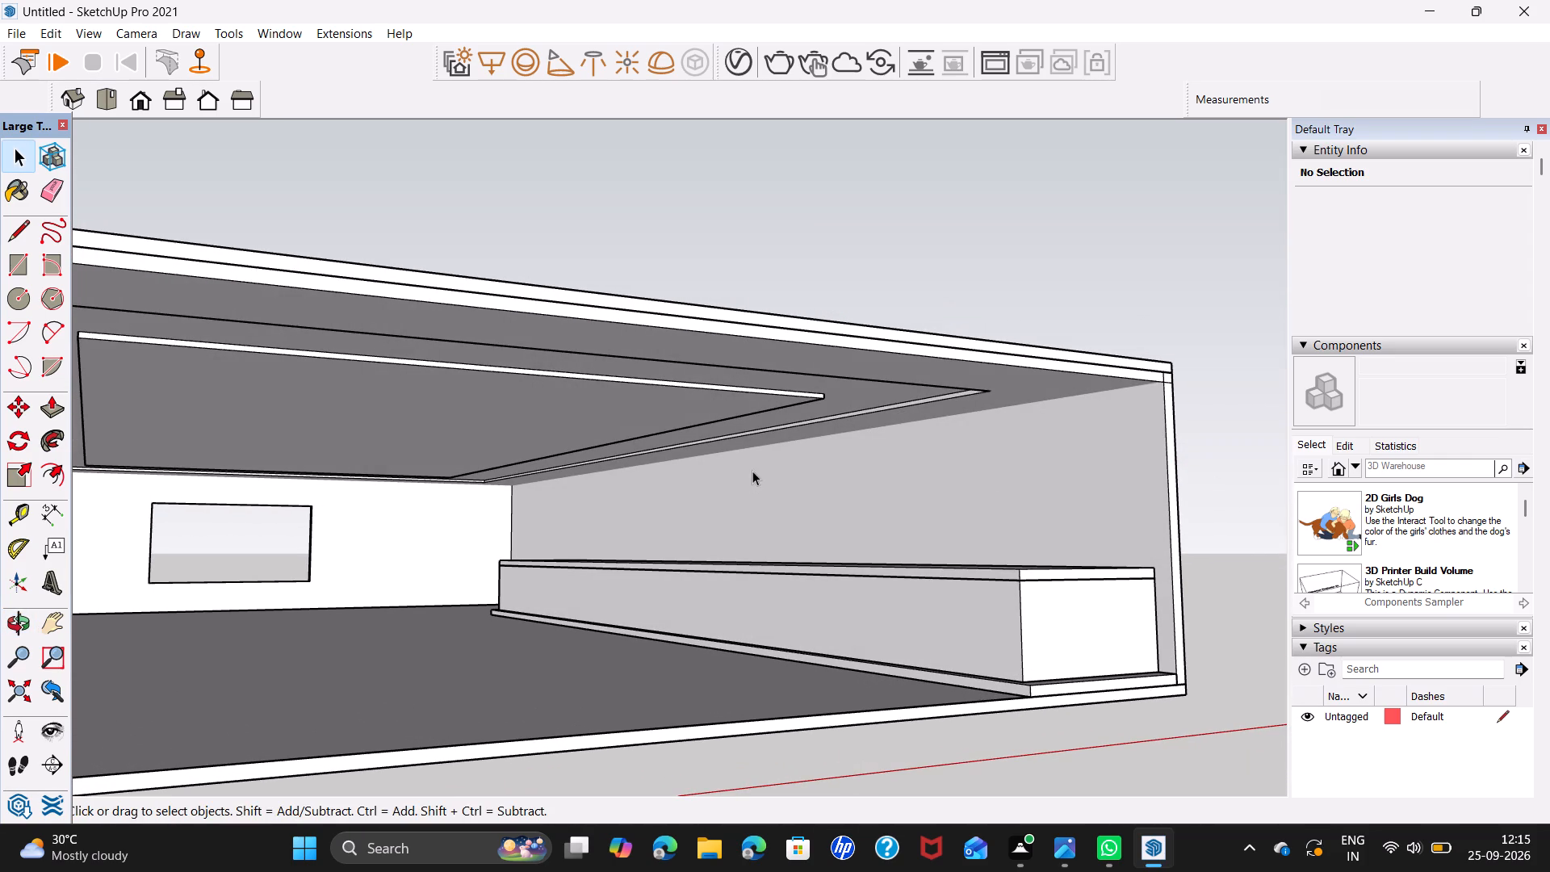
scroll(786, 489, up, 3)
scroll(786, 501, down, 4)
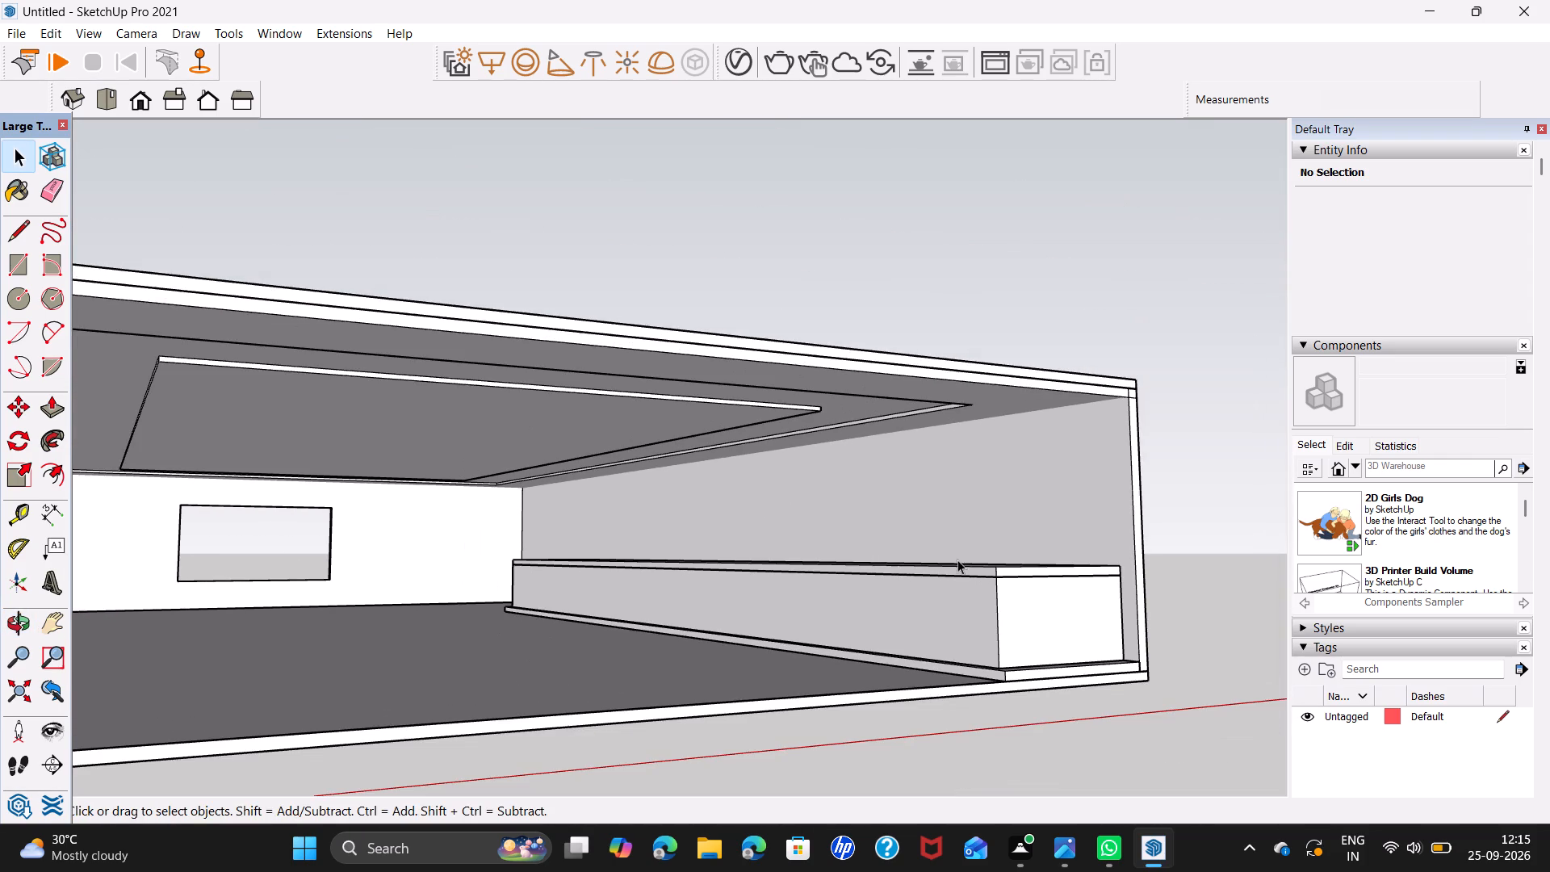
middle_drag(1012, 566, 761, 564)
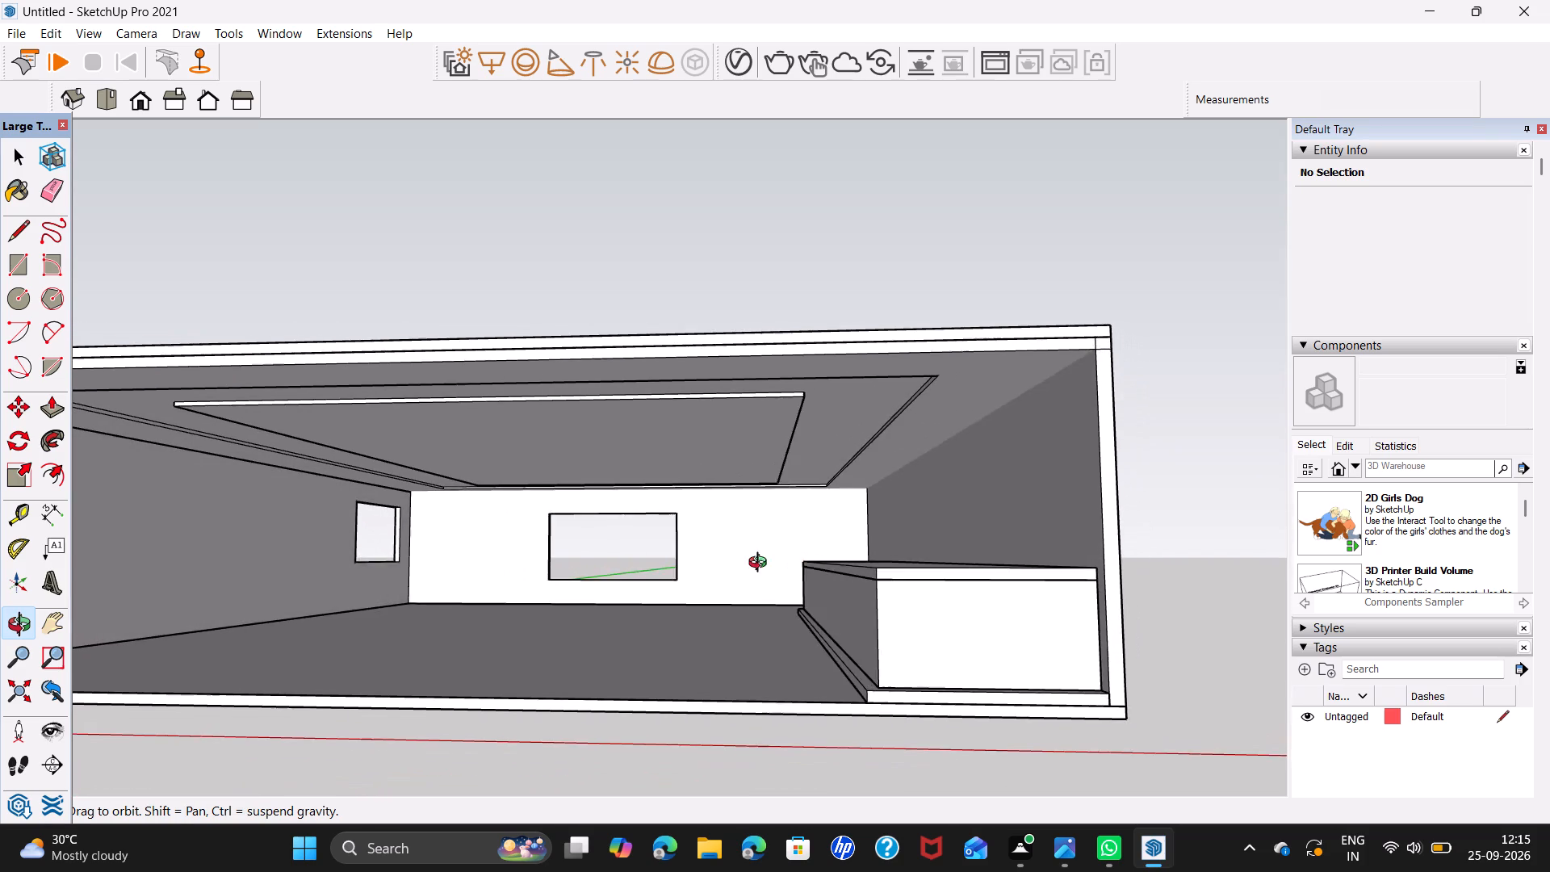
middle_drag(761, 564, 663, 569)
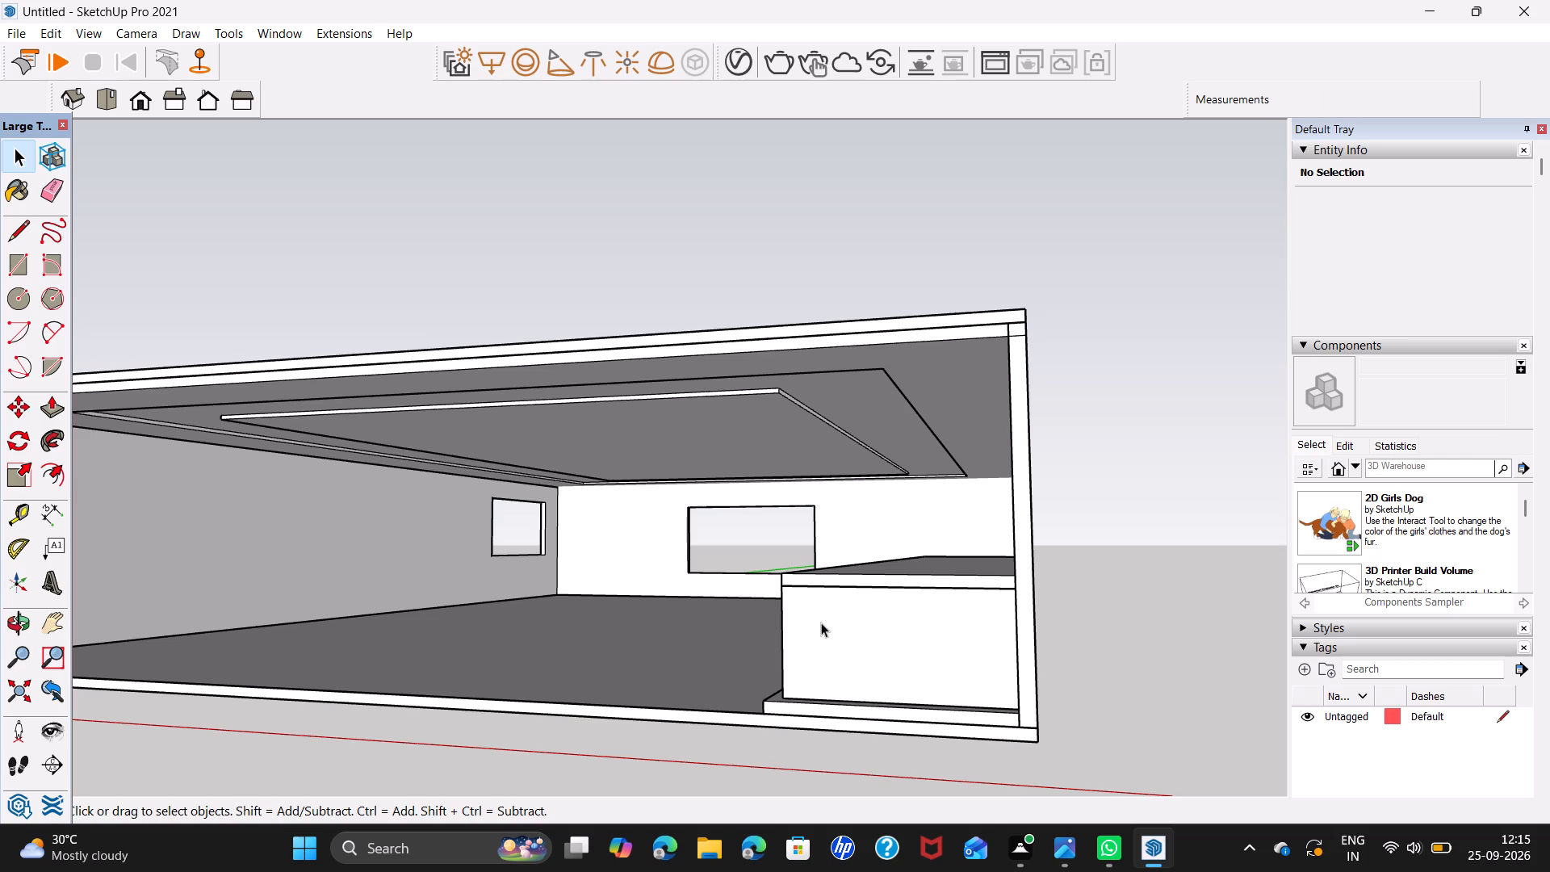
scroll(824, 622, down, 4)
middle_drag(825, 622, 912, 606)
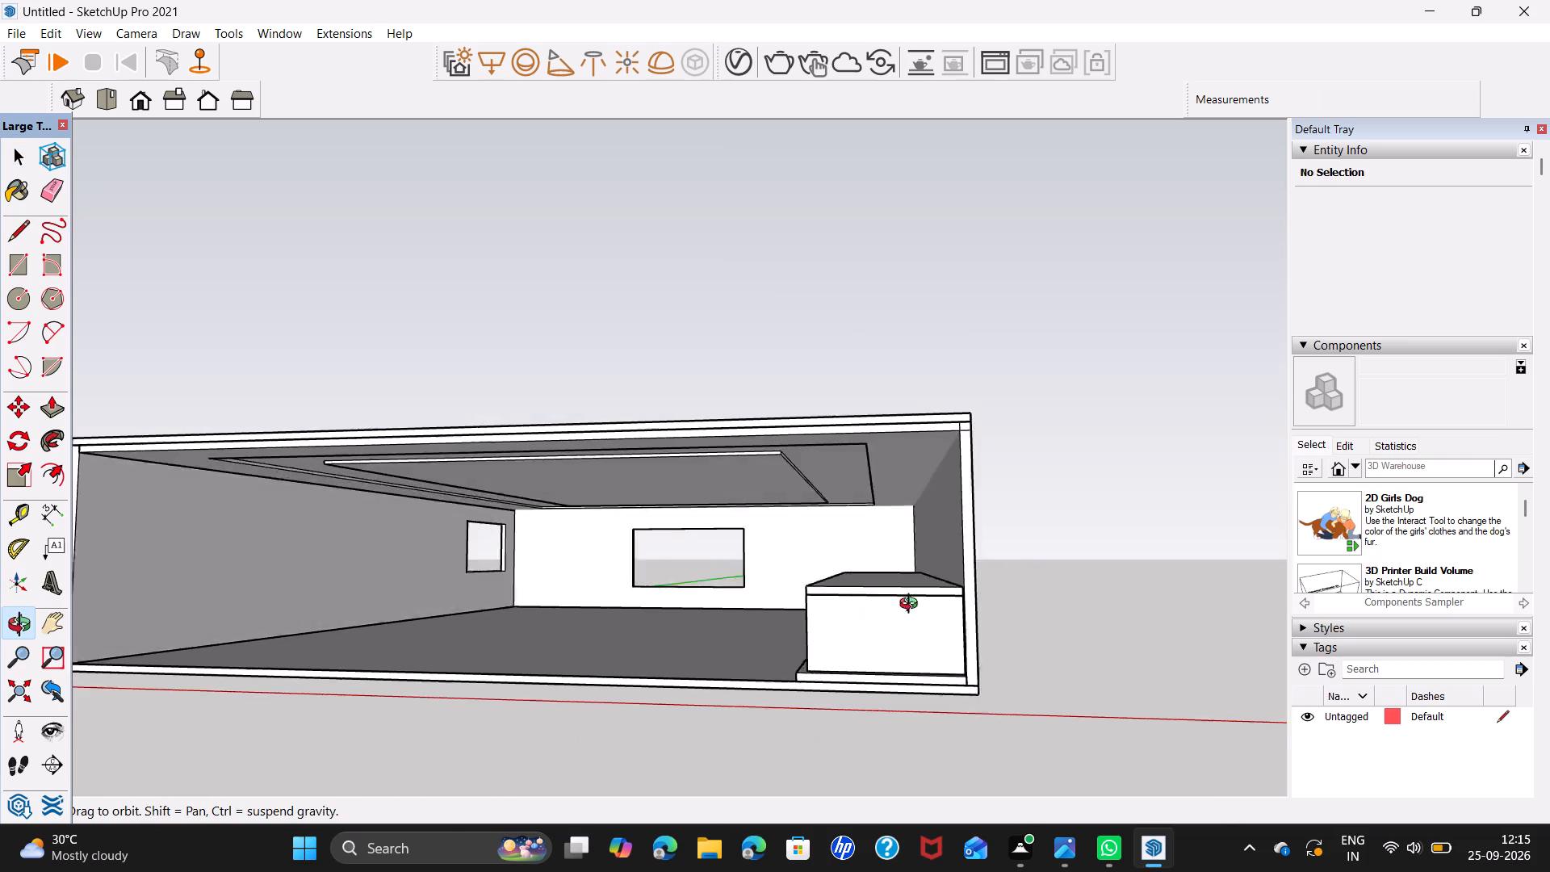
middle_drag(912, 606, 1095, 595)
scroll(882, 500, up, 4)
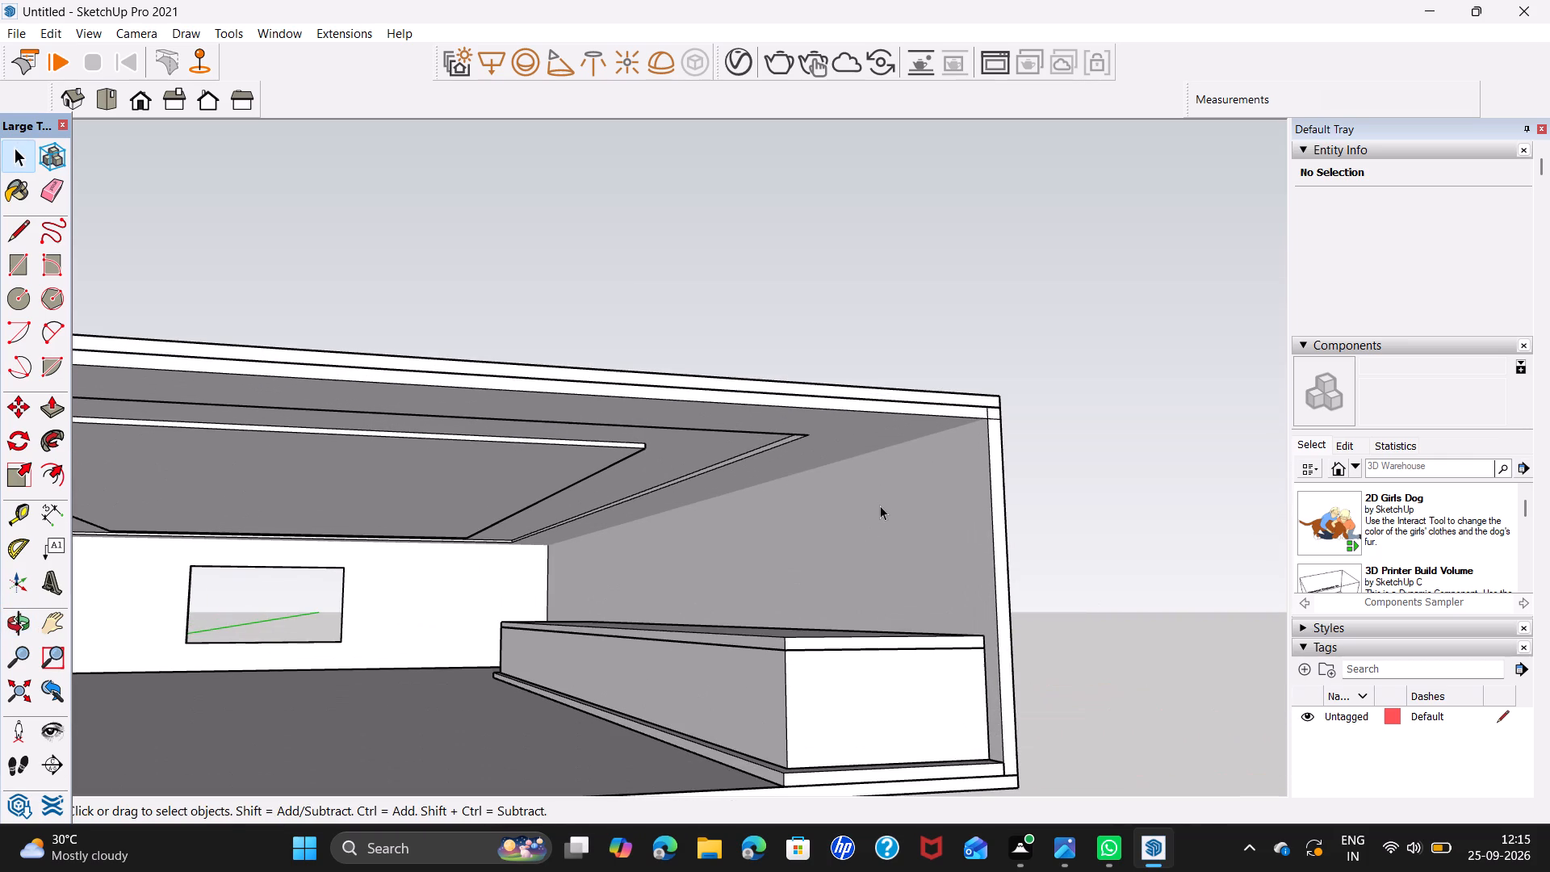
Draw a rectangle about 2' 5 1/2" by 47' 8 9/16" on the side wall above the countertop, starting at the open end near the ceiling.
key(r)
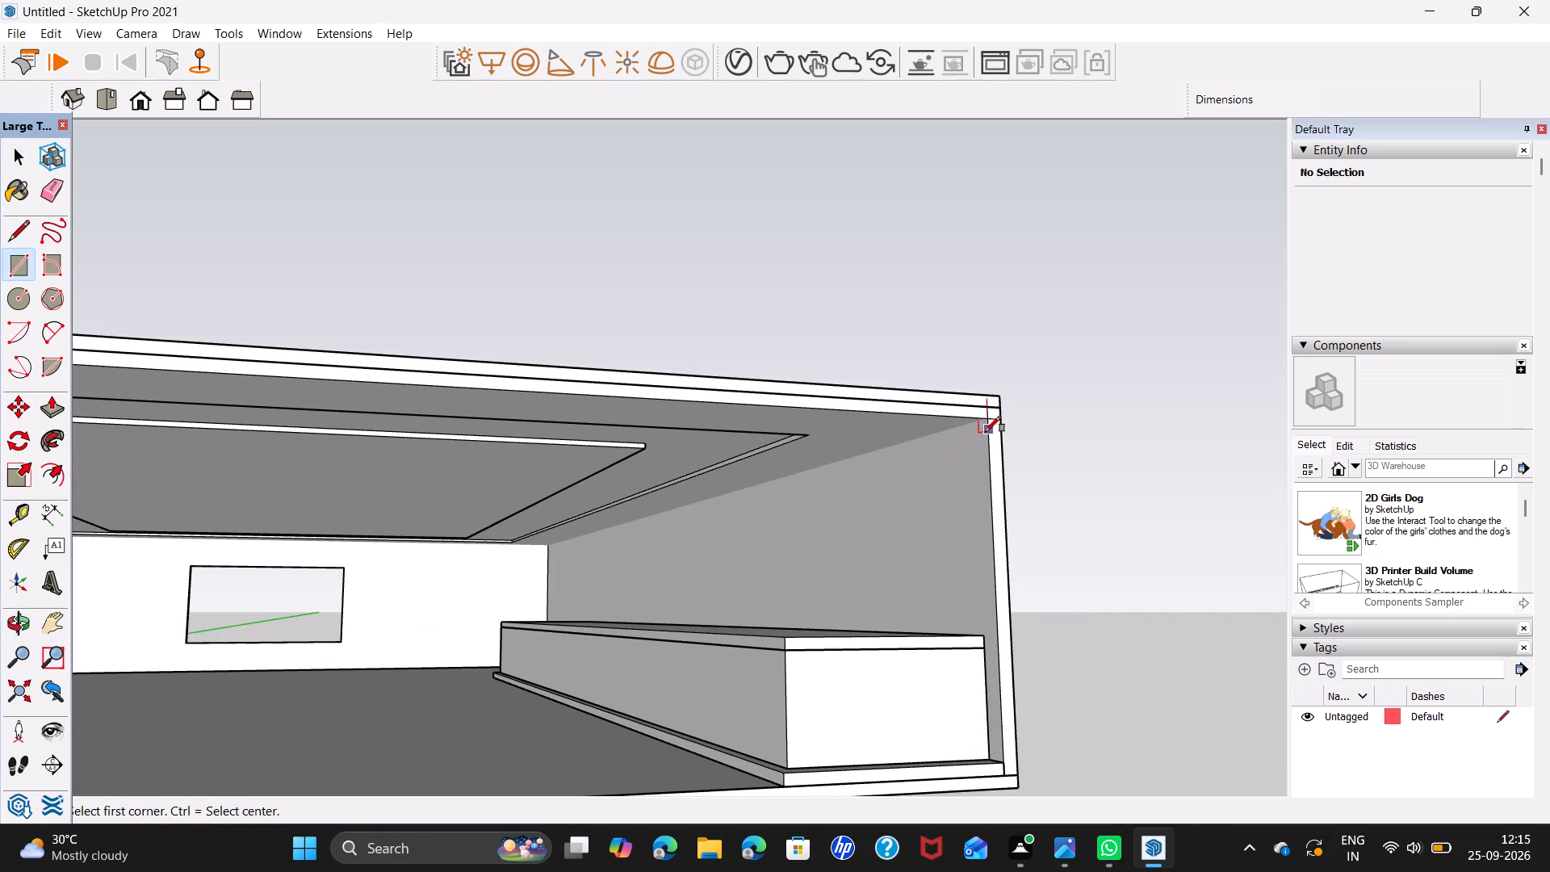
scroll(987, 444, up, 7)
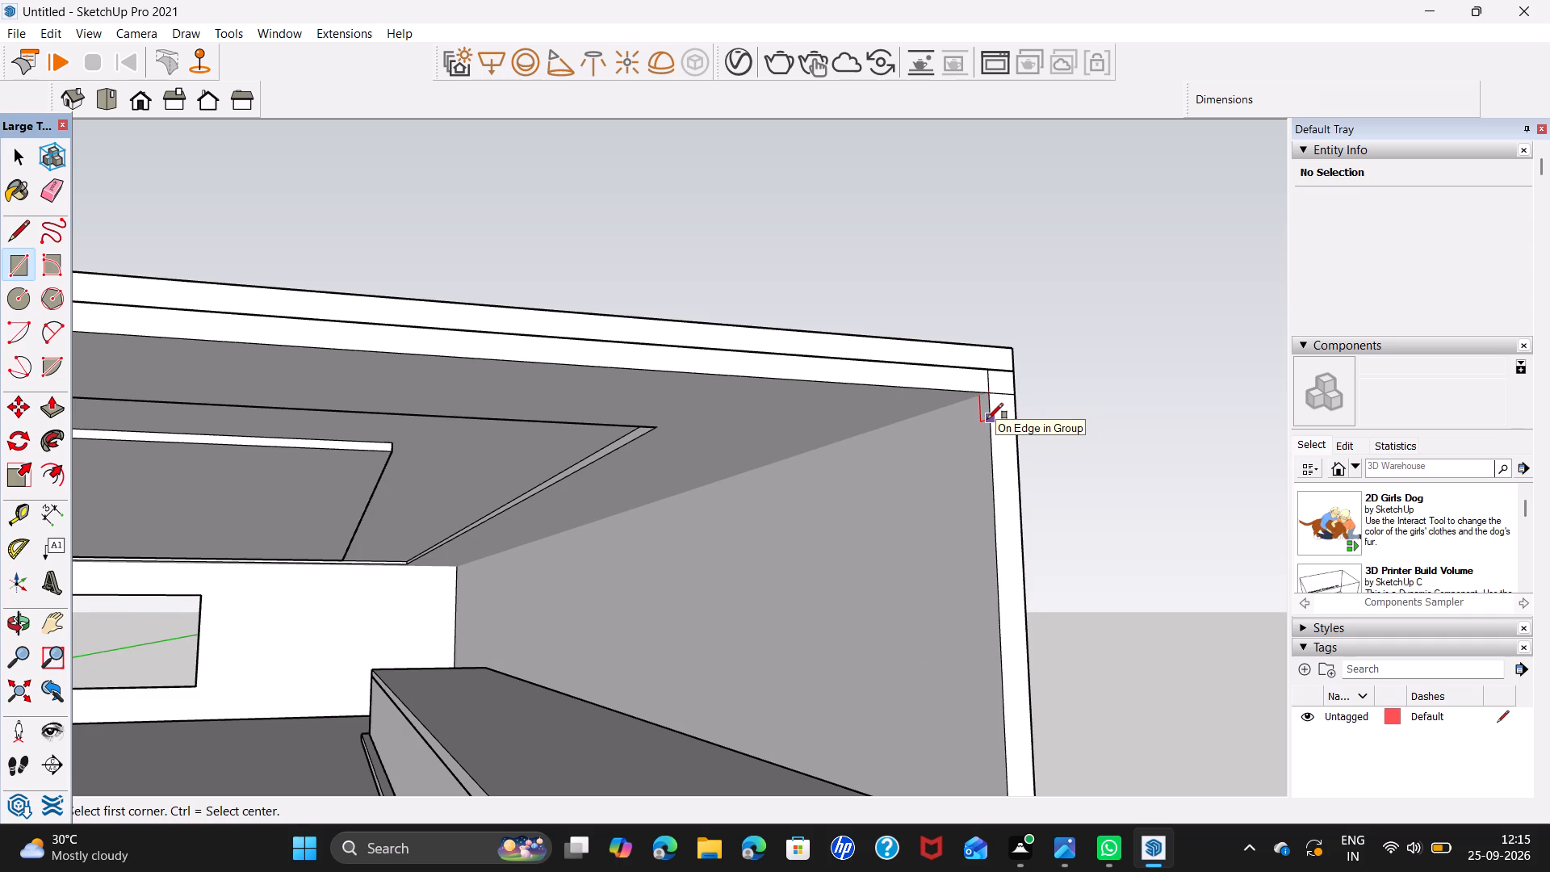
click(987, 419)
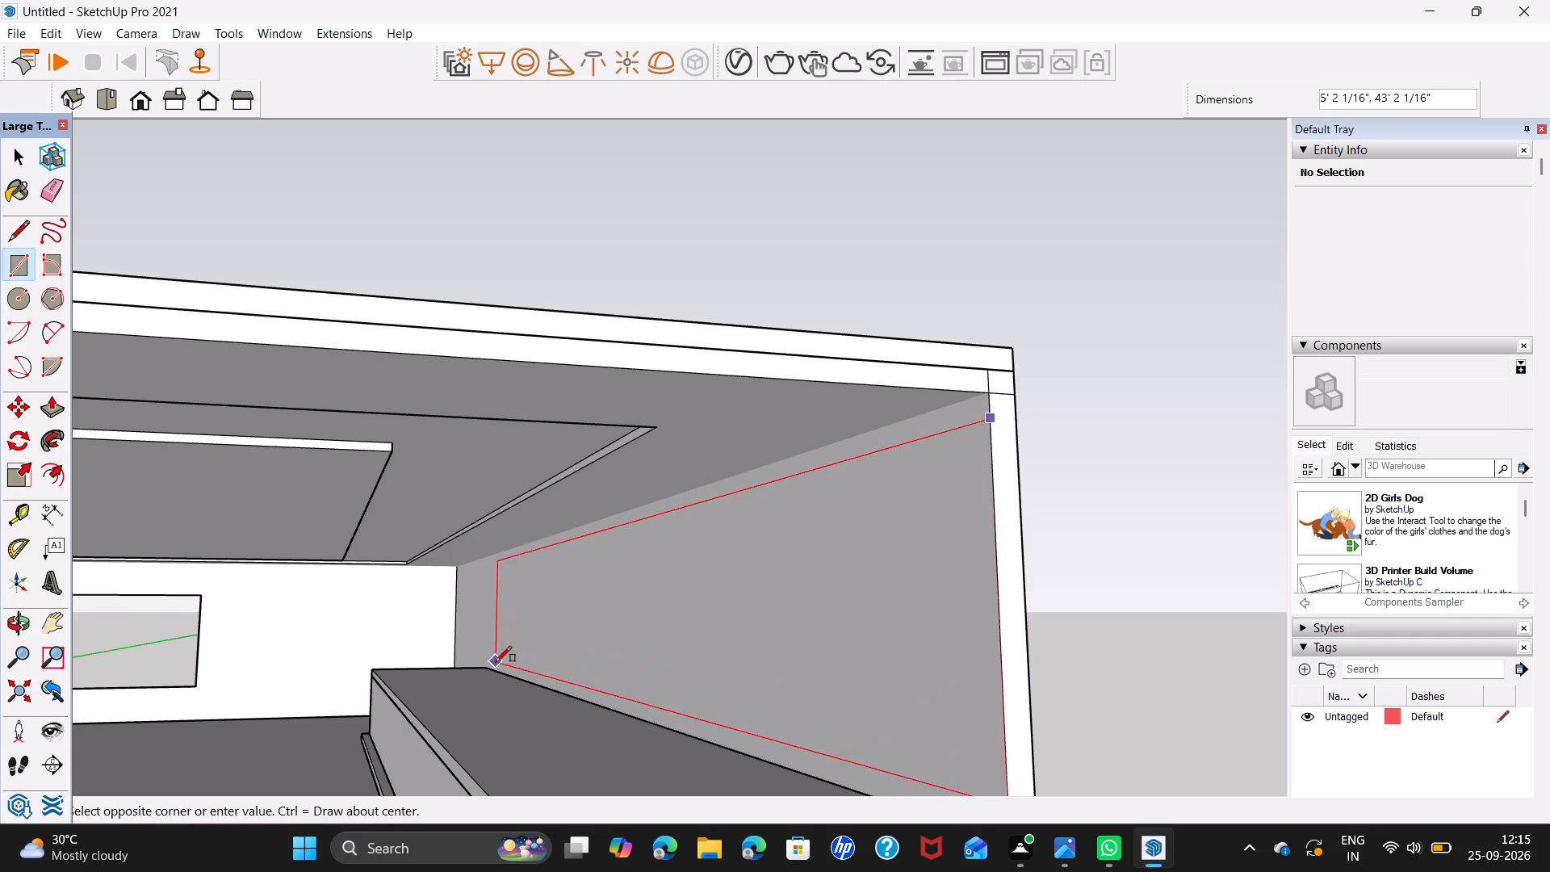
scroll(492, 664, up, 1)
middle_drag(492, 665, 555, 648)
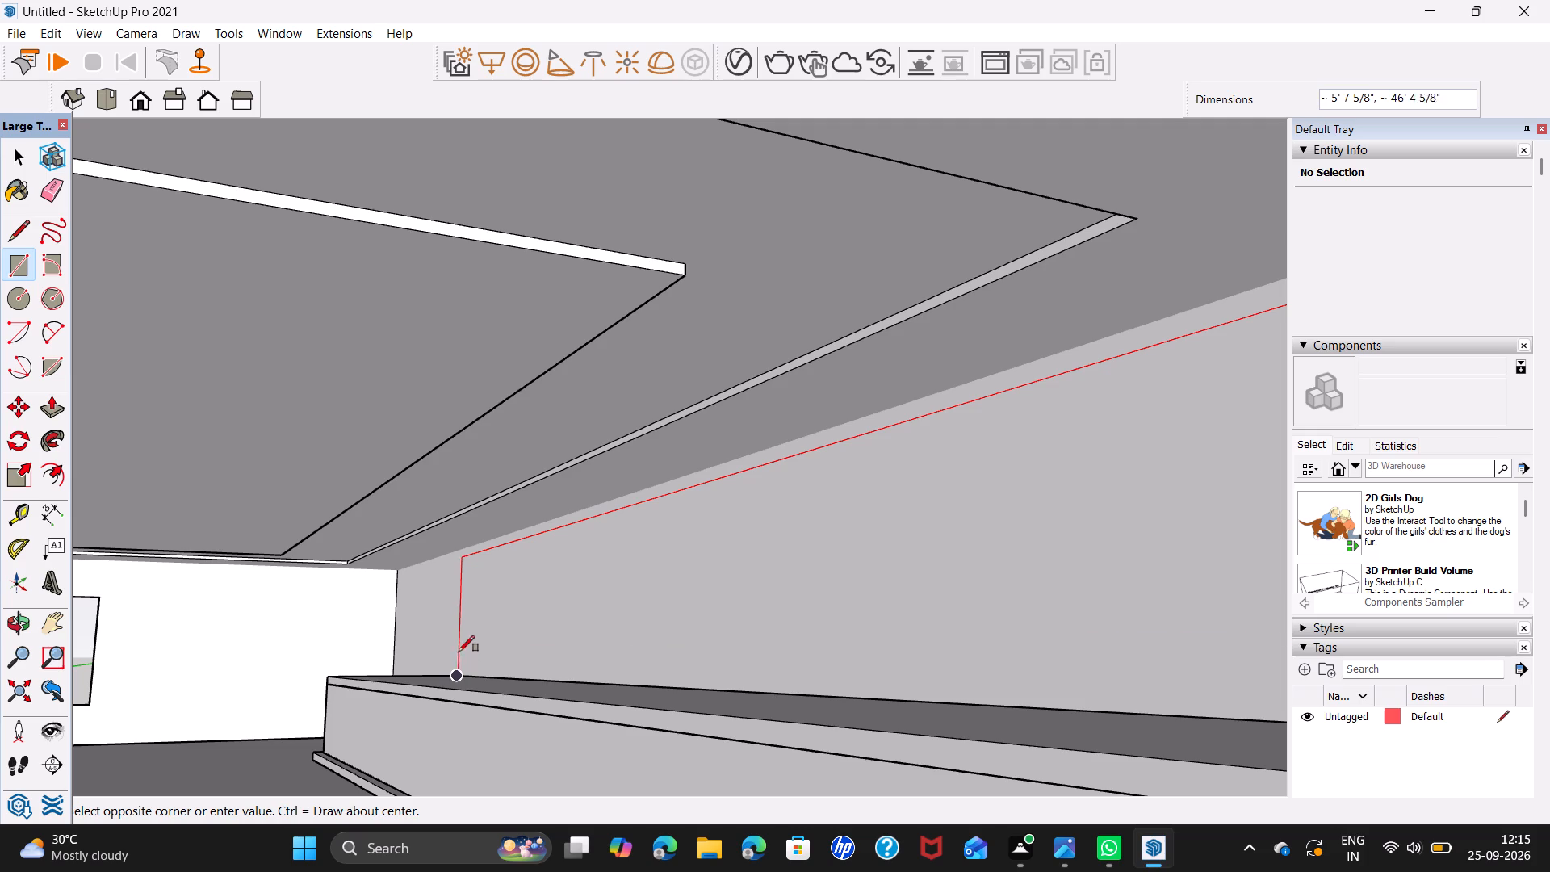
click(453, 610)
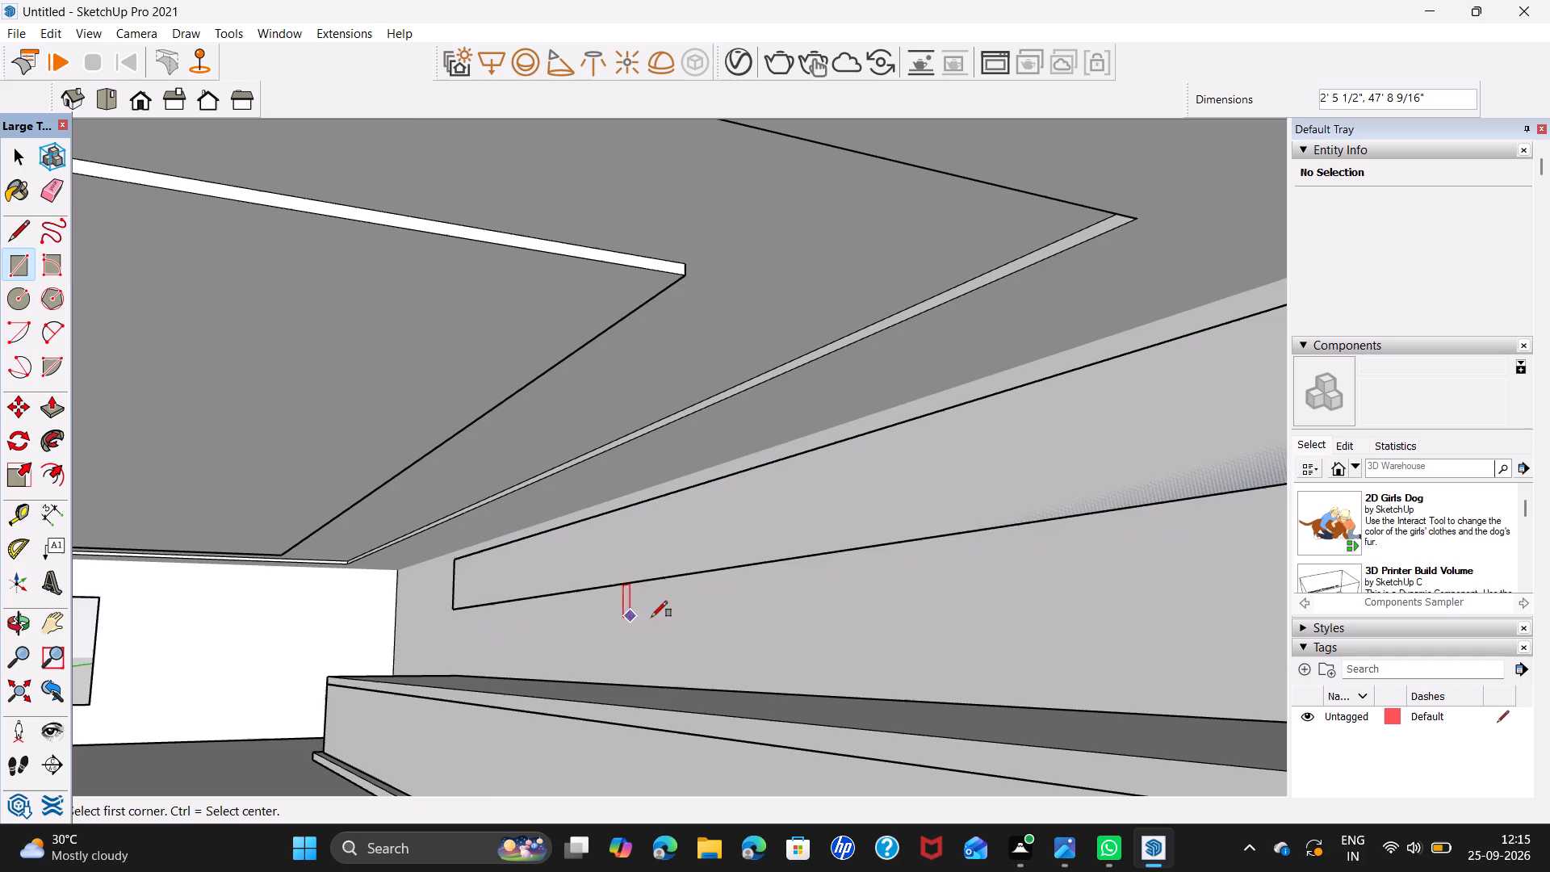
key(space)
Reverse the face of the rectangle on the side wall.
scroll(657, 614, down, 9)
right_click(802, 551)
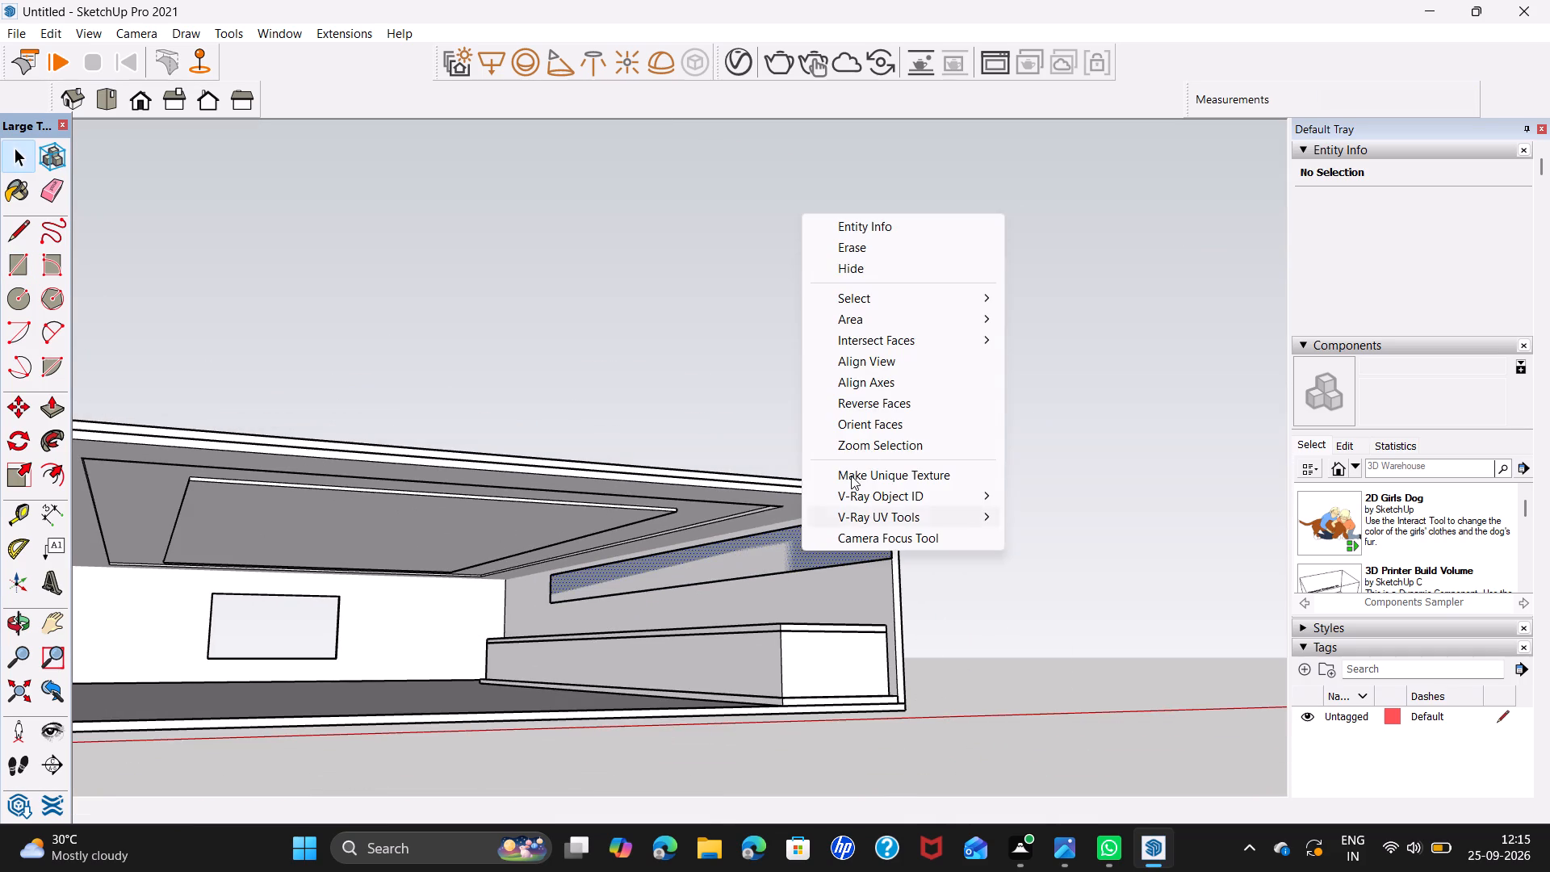
click(869, 403)
Push/Pull the wall rectangle outward by about 5' 11 7/8" as an upper cabinet block, flush with the base cabinet's front.
key(p)
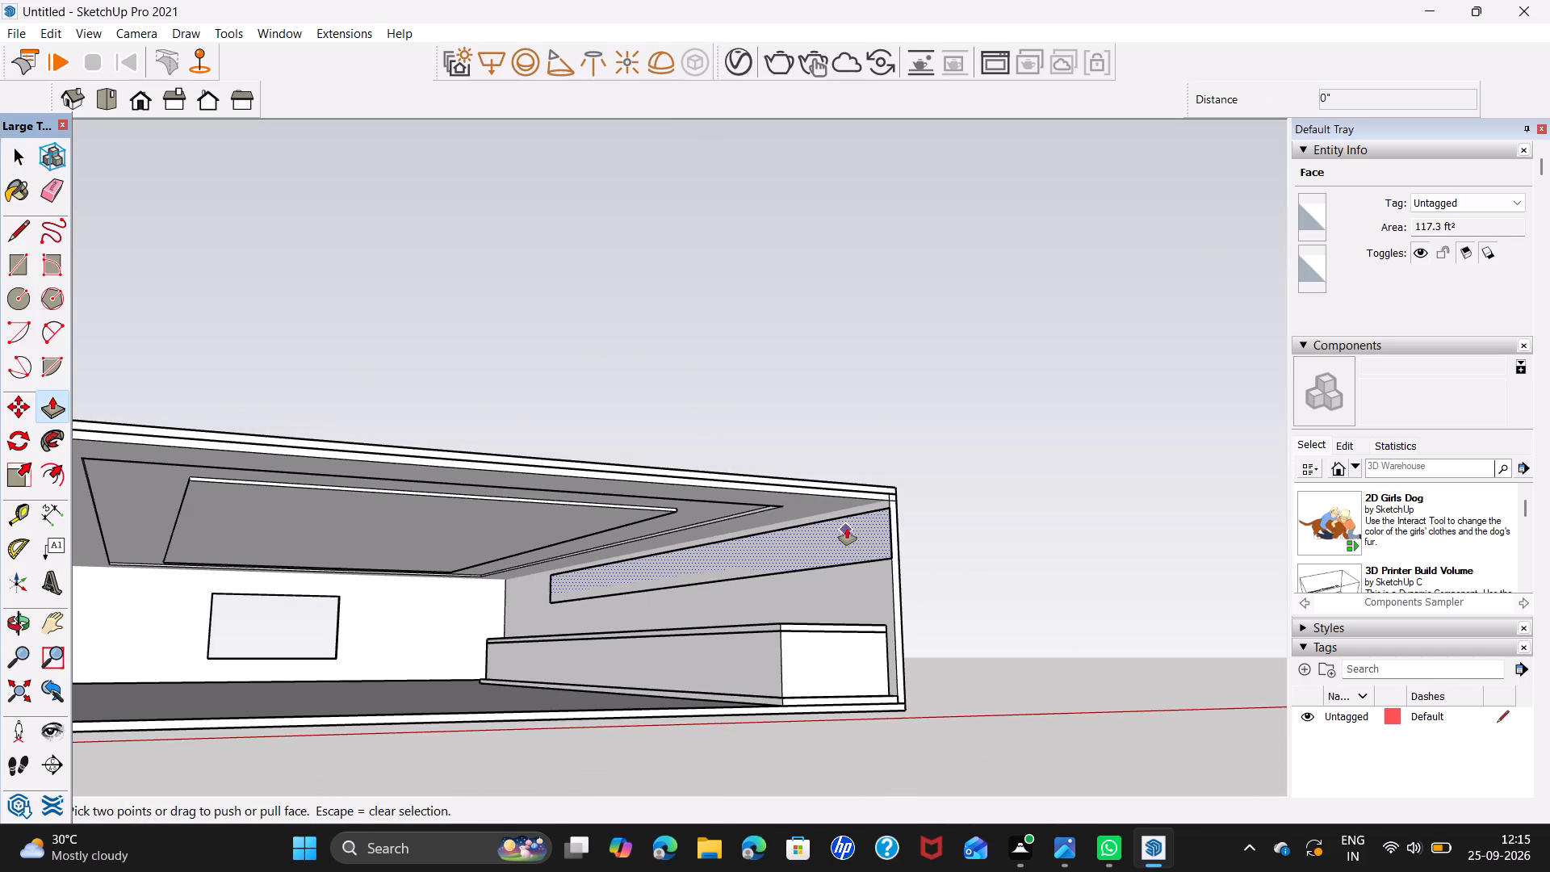
click(847, 528)
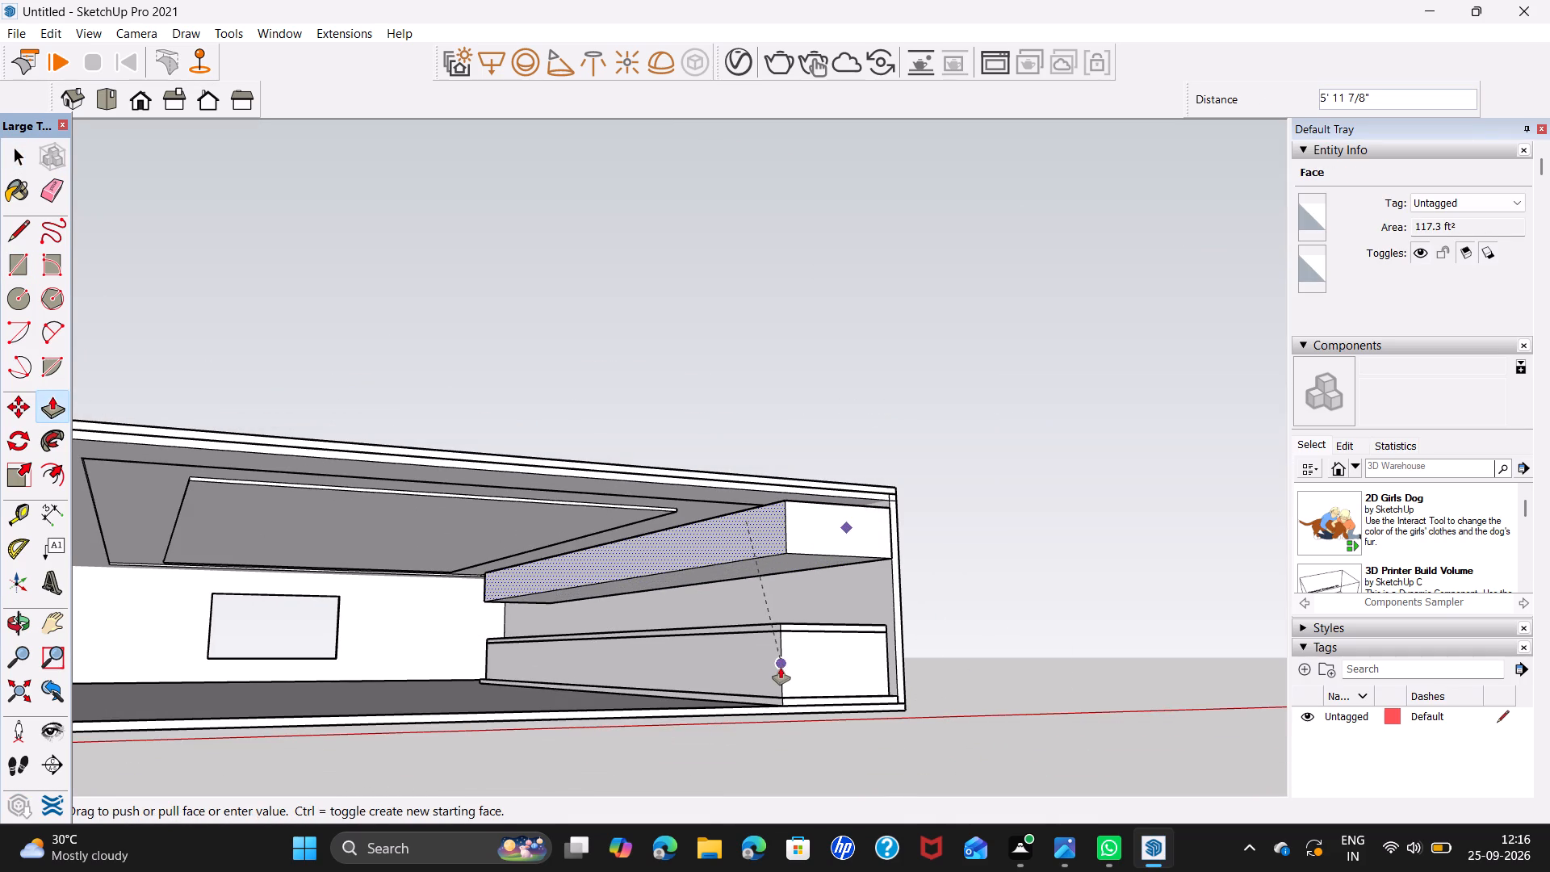
click(781, 668)
key(space)
middle_drag(820, 551, 731, 614)
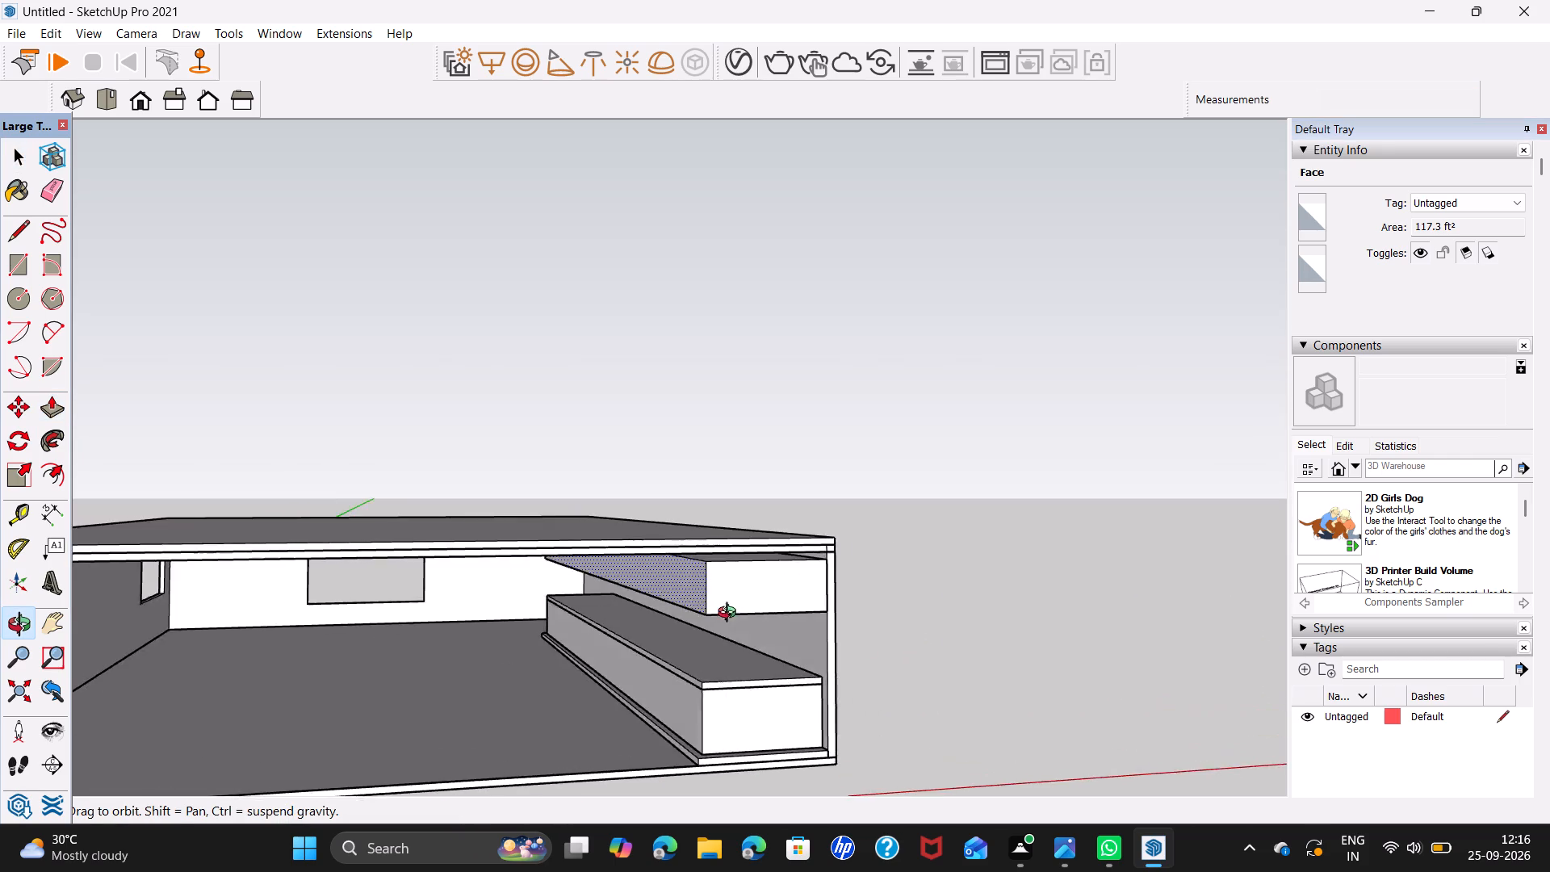
middle_drag(731, 614, 681, 579)
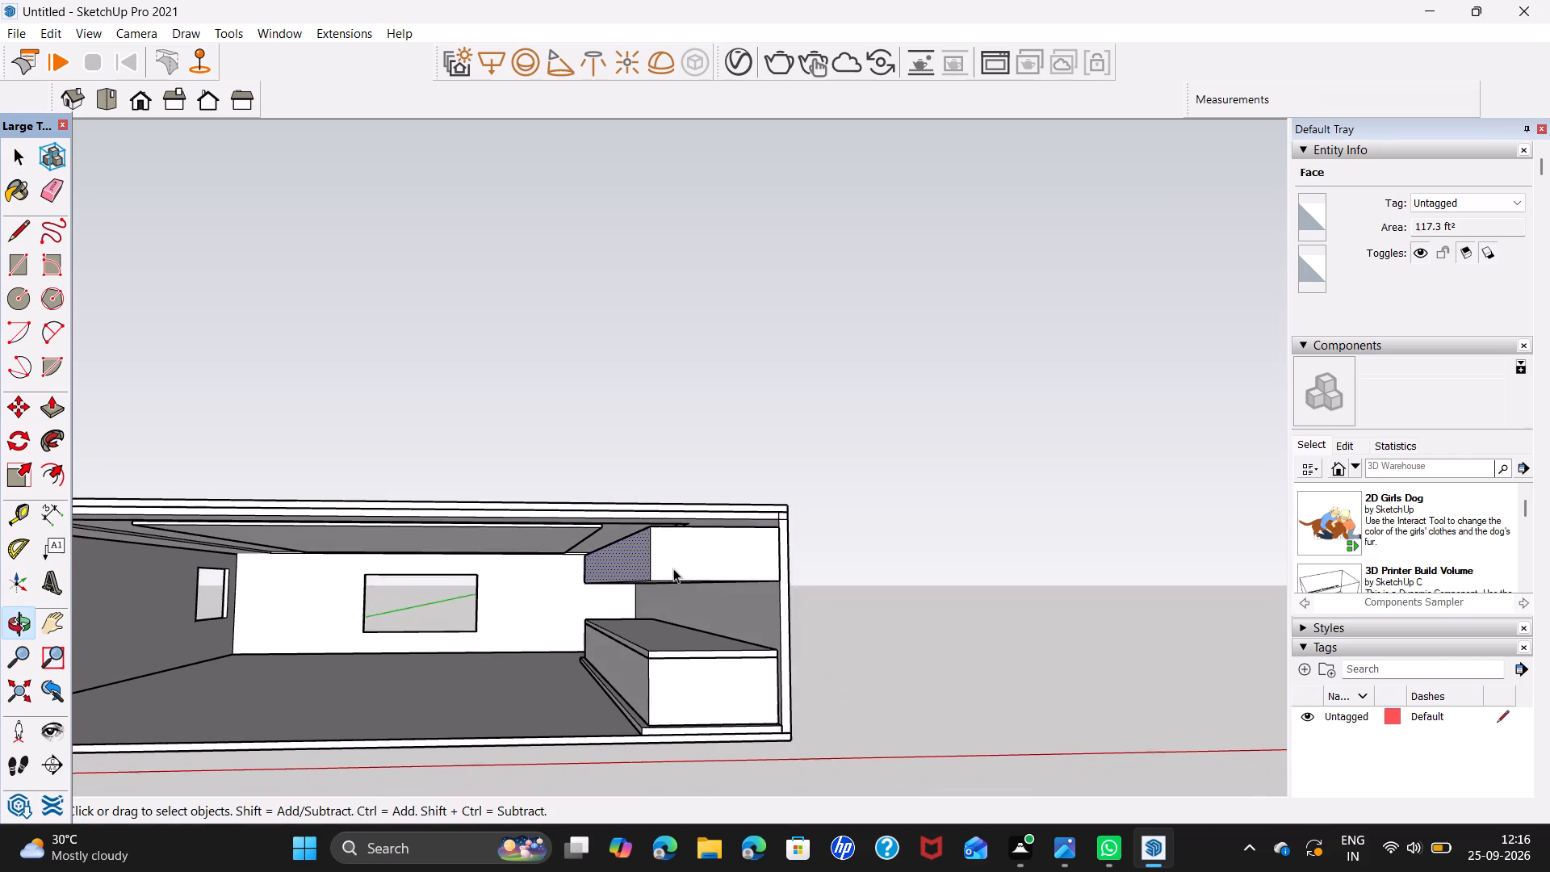
scroll(662, 569, up, 3)
middle_drag(662, 585, 665, 579)
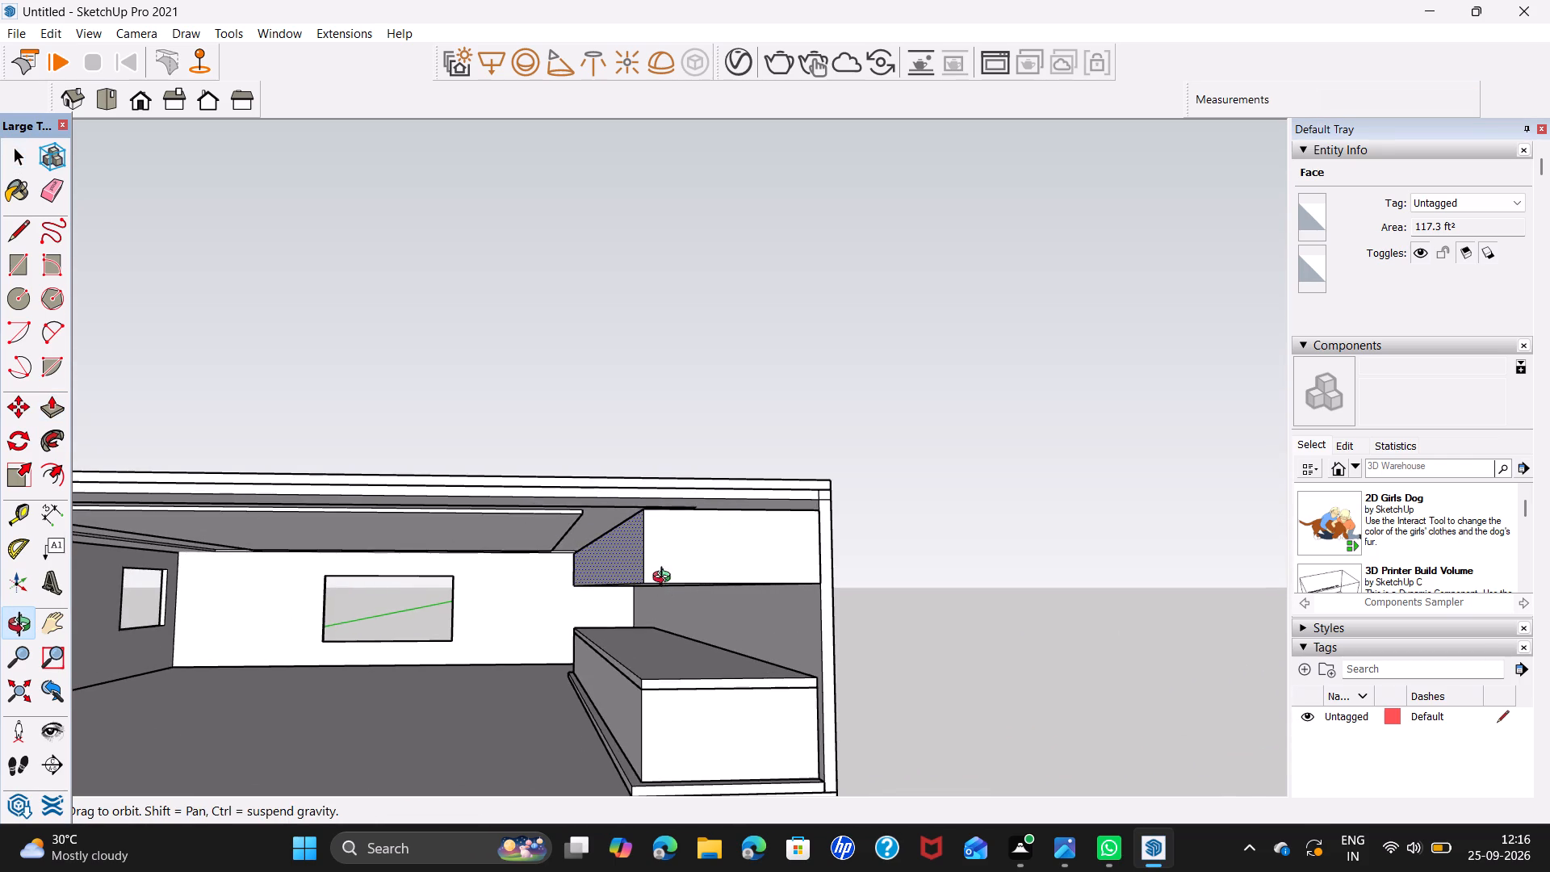
middle_drag(665, 579, 635, 544)
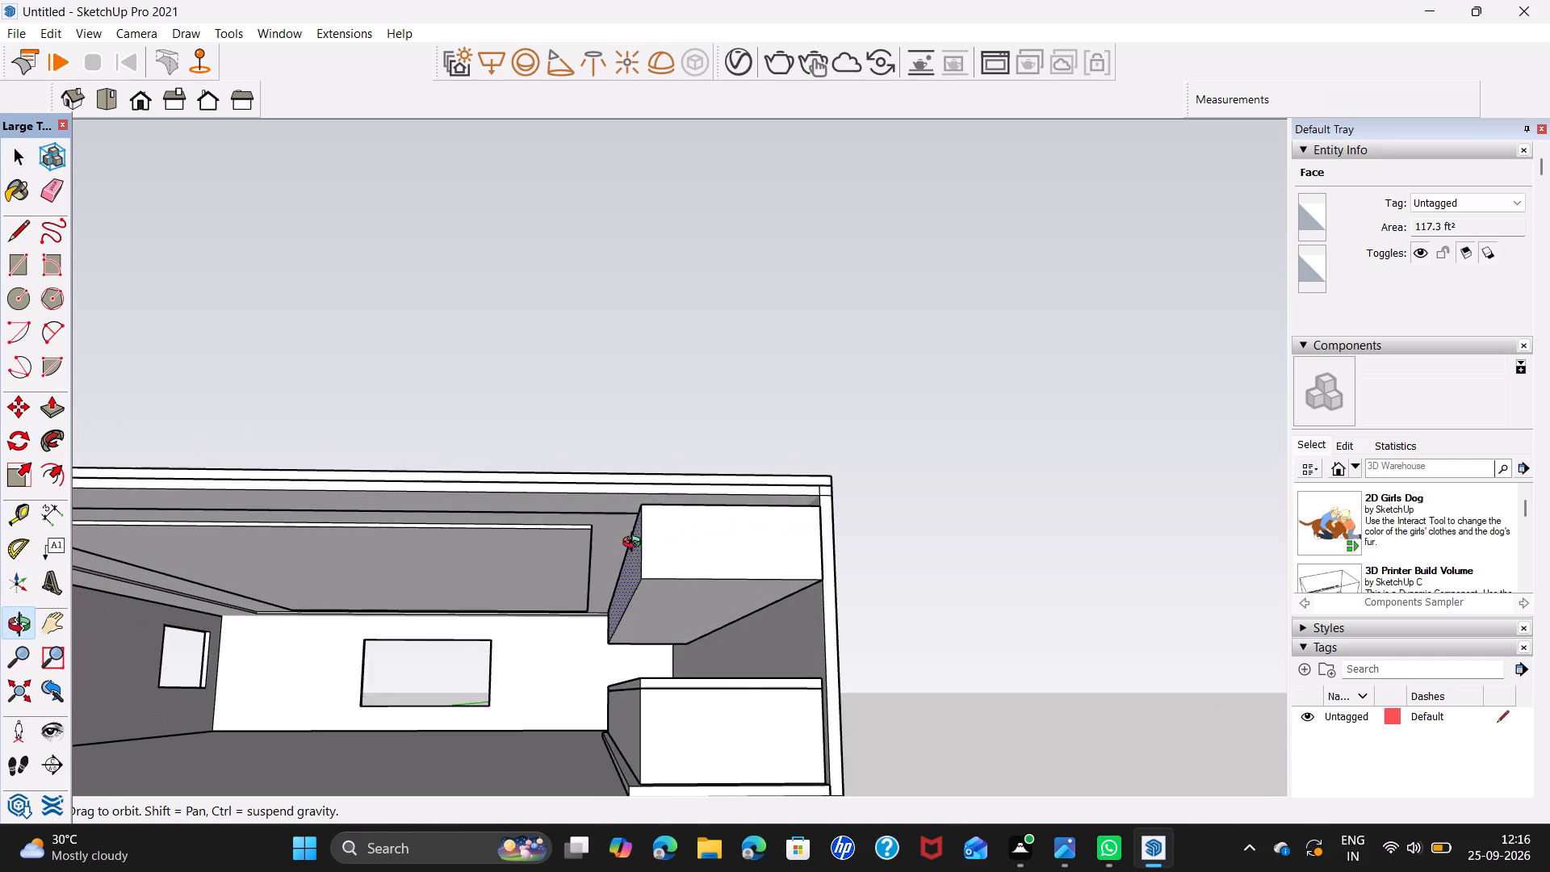
Select the whole upper cabinet block on the side wall and make it a group.
middle_drag(635, 544, 797, 535)
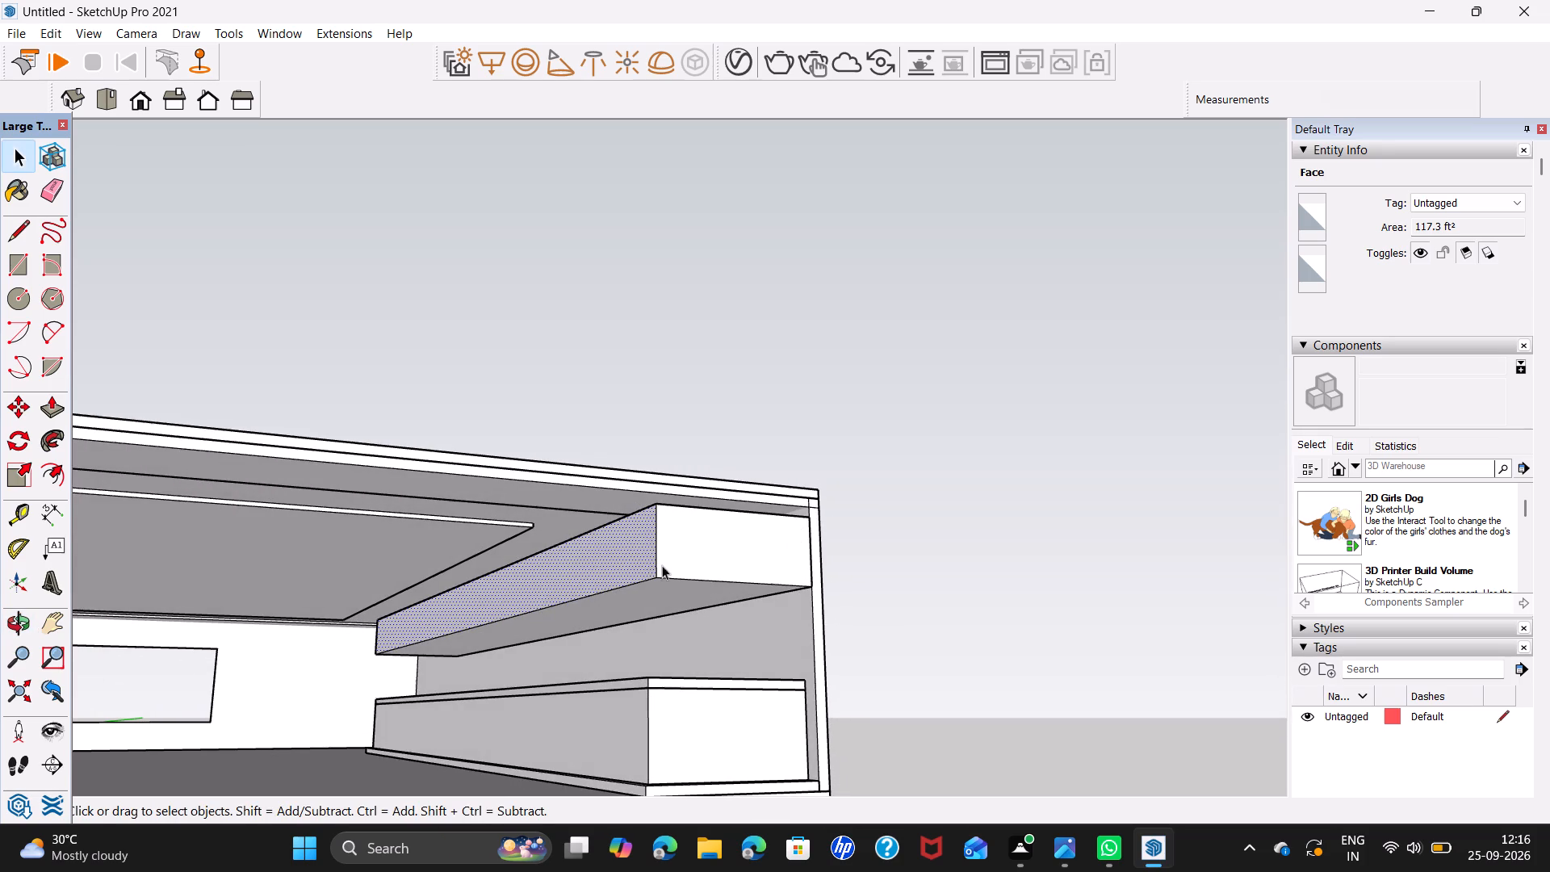
scroll(660, 565, up, 4)
middle_drag(651, 557, 681, 568)
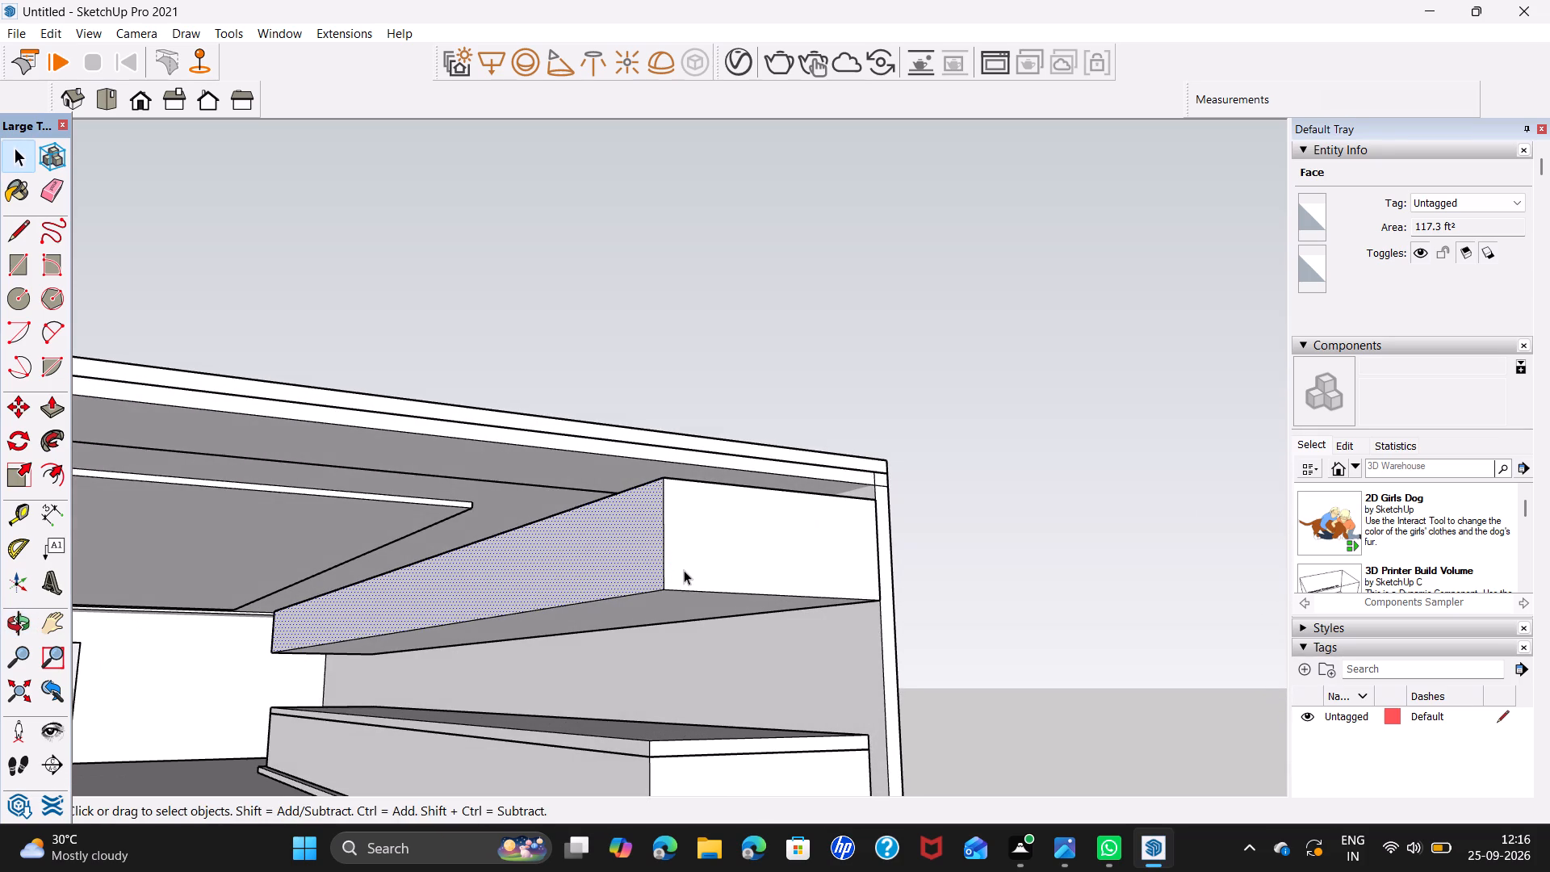
middle_drag(691, 649, 789, 630)
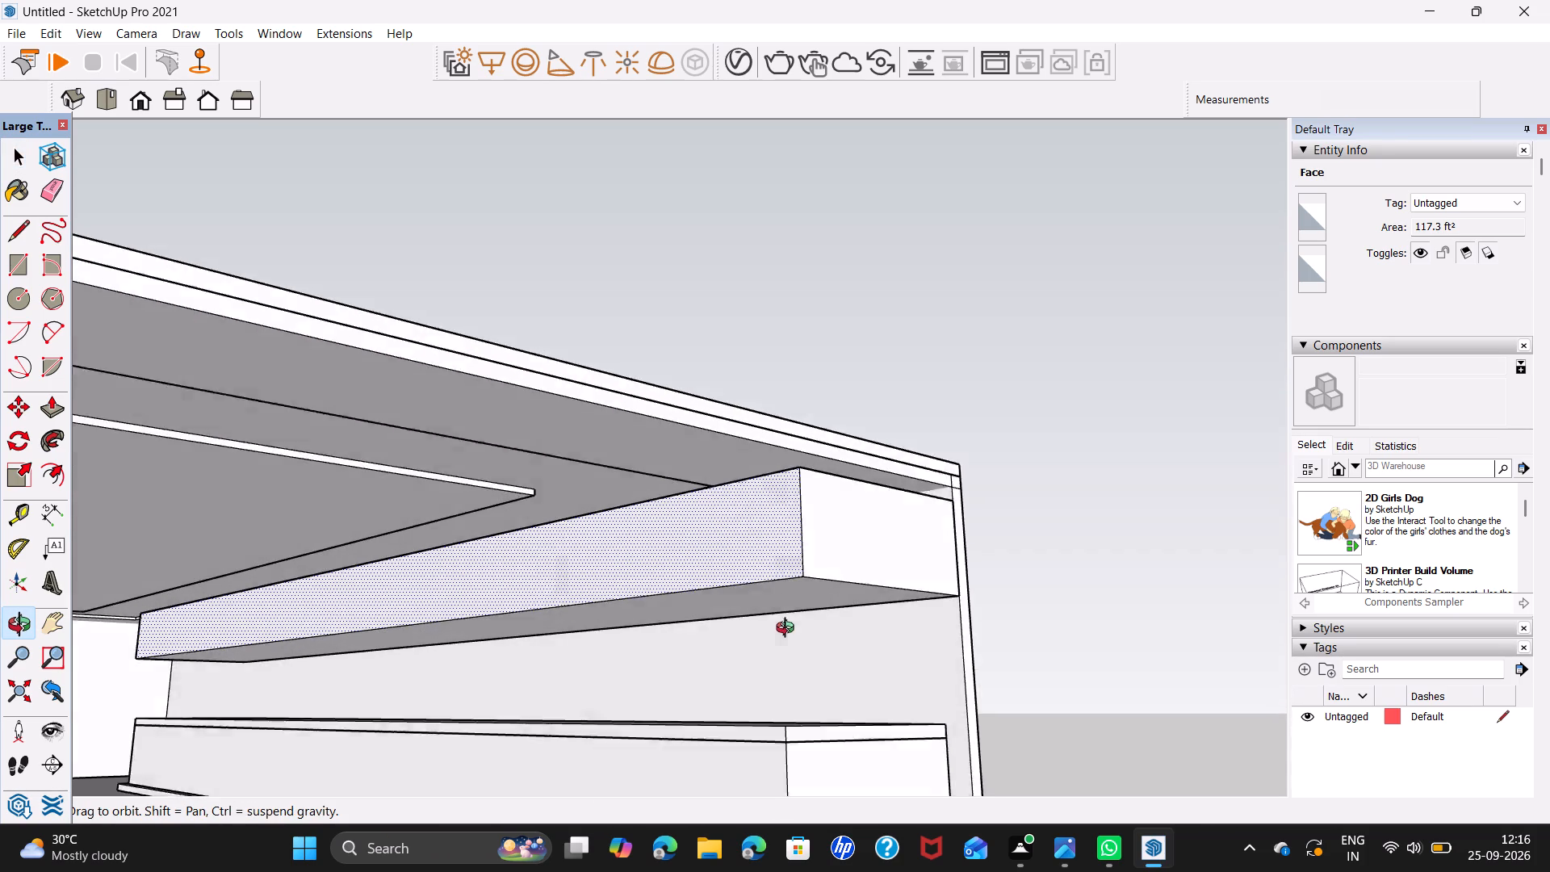
middle_drag(789, 630, 806, 623)
triple_click(794, 535)
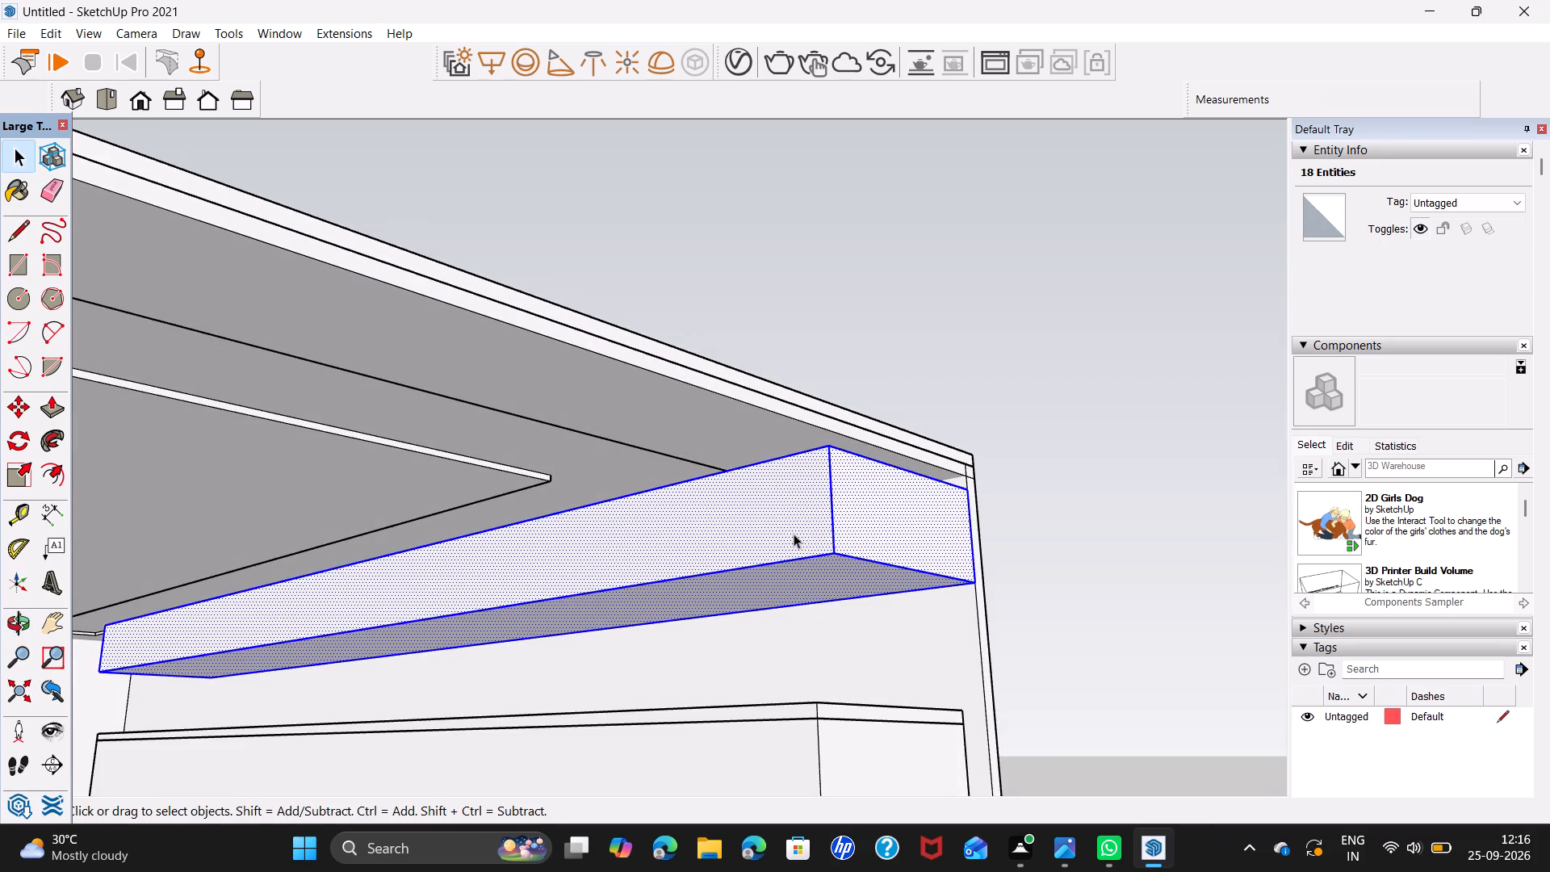
right_click(794, 534)
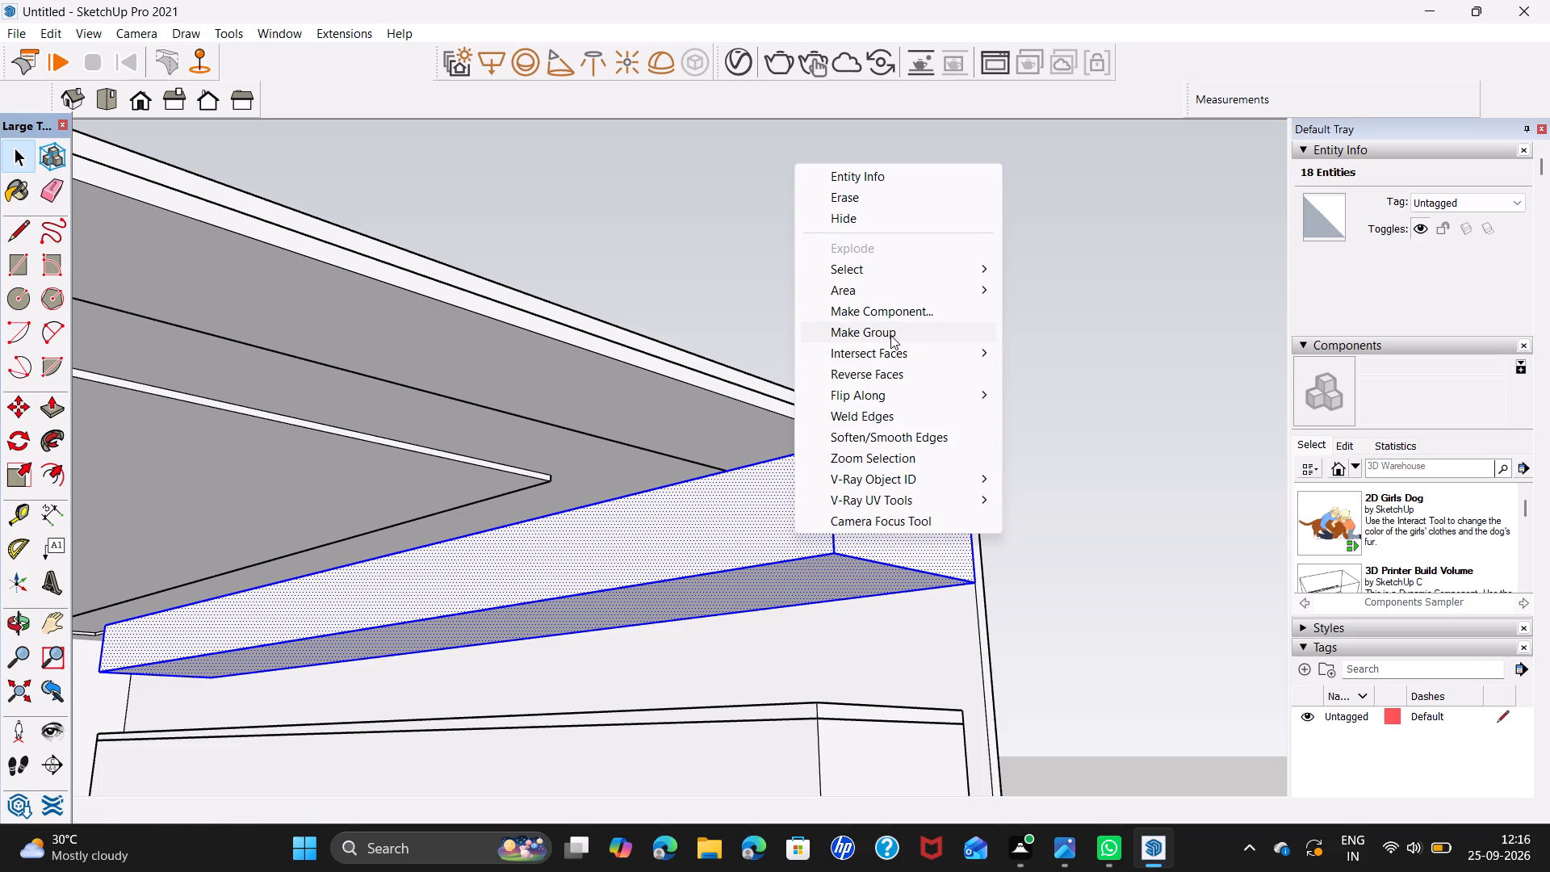
click(890, 335)
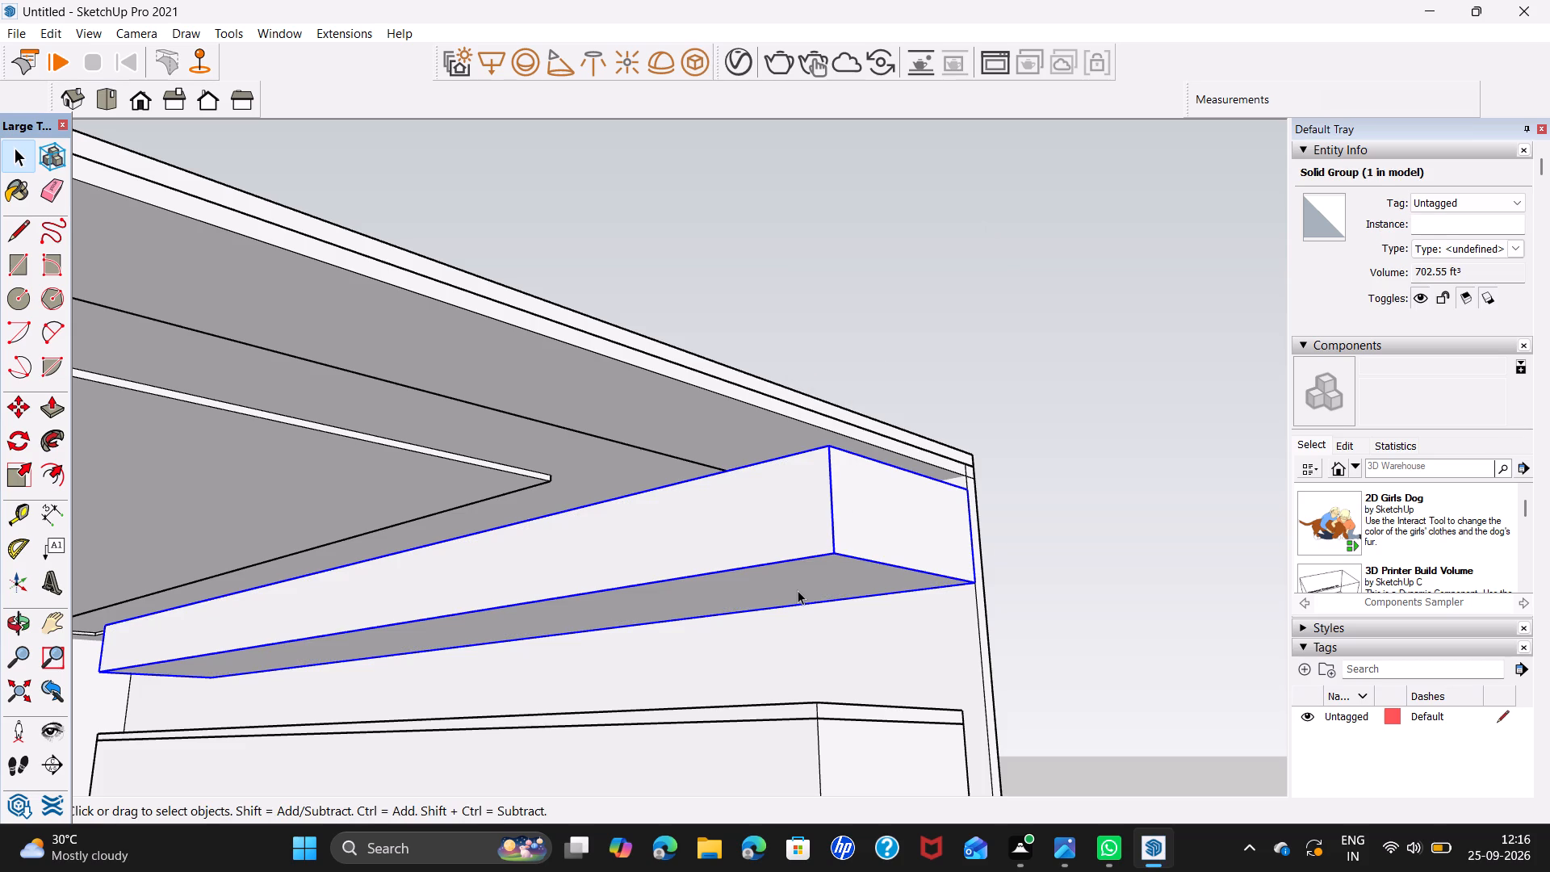
Inside the upper cabinet group, Push/Pull the end face at the room's open side inward by about 7 3/4".
middle_drag(703, 679, 788, 710)
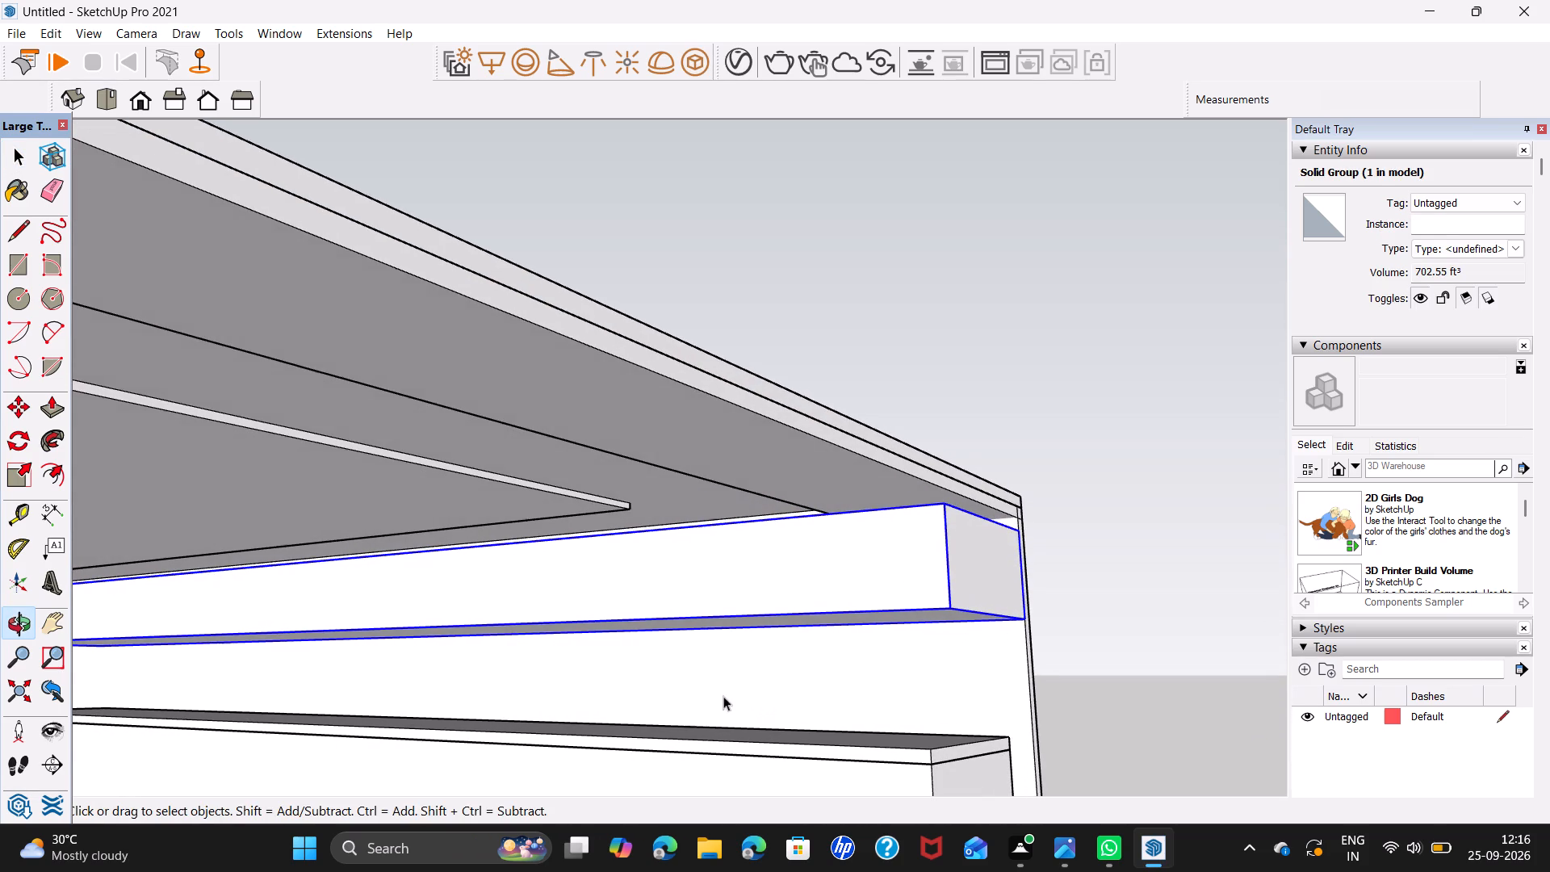
shift+middle_drag(559, 622, 891, 562)
scroll(580, 623, up, 2)
middle_drag(571, 639, 608, 639)
scroll(604, 639, down, 3)
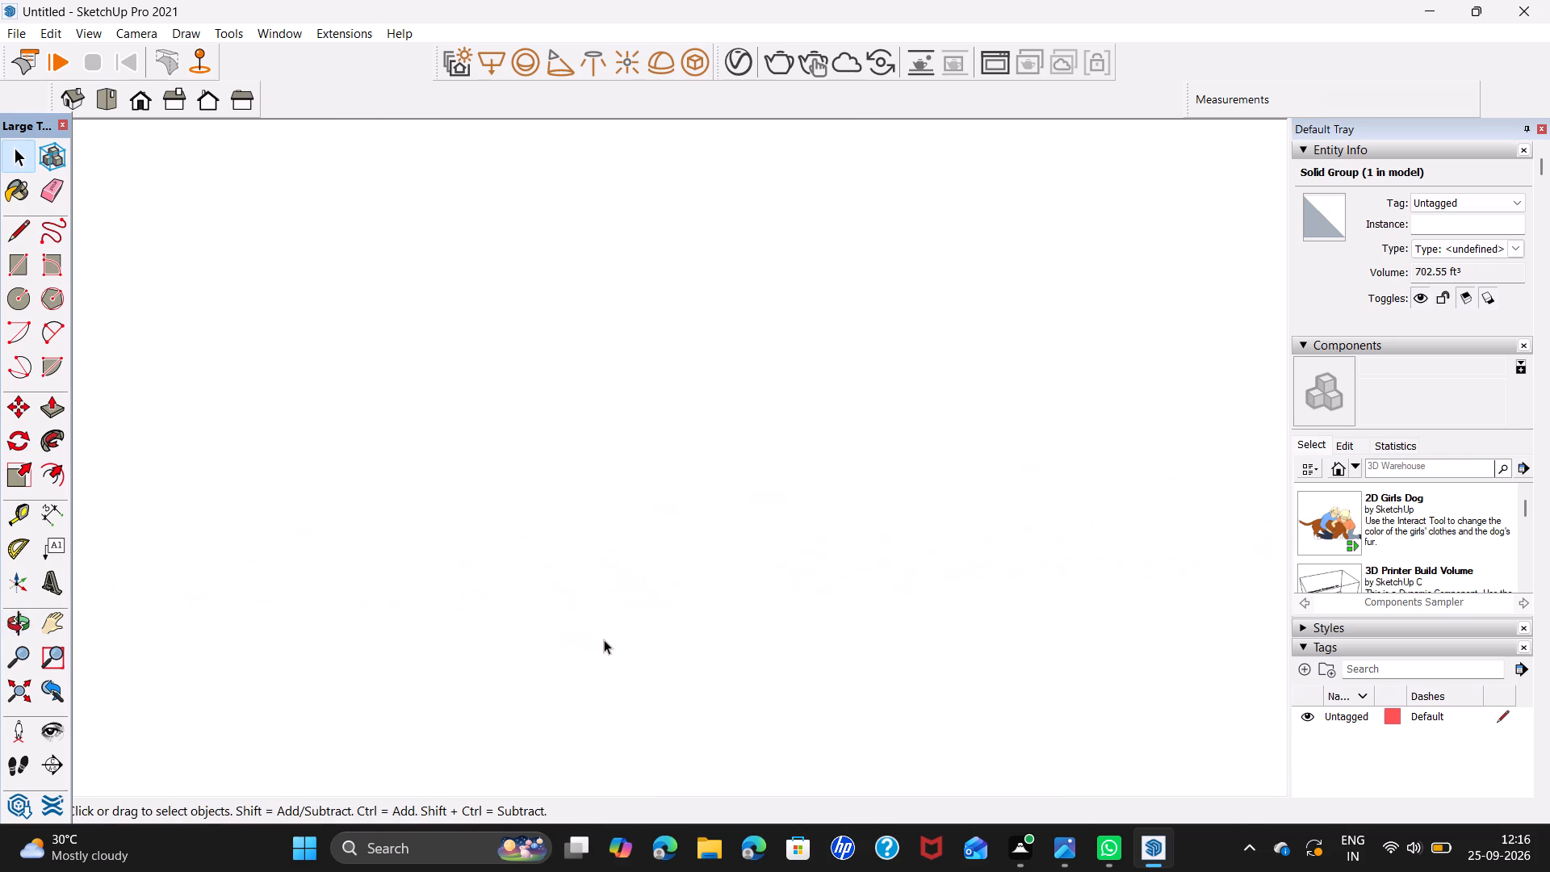
click(20, 694)
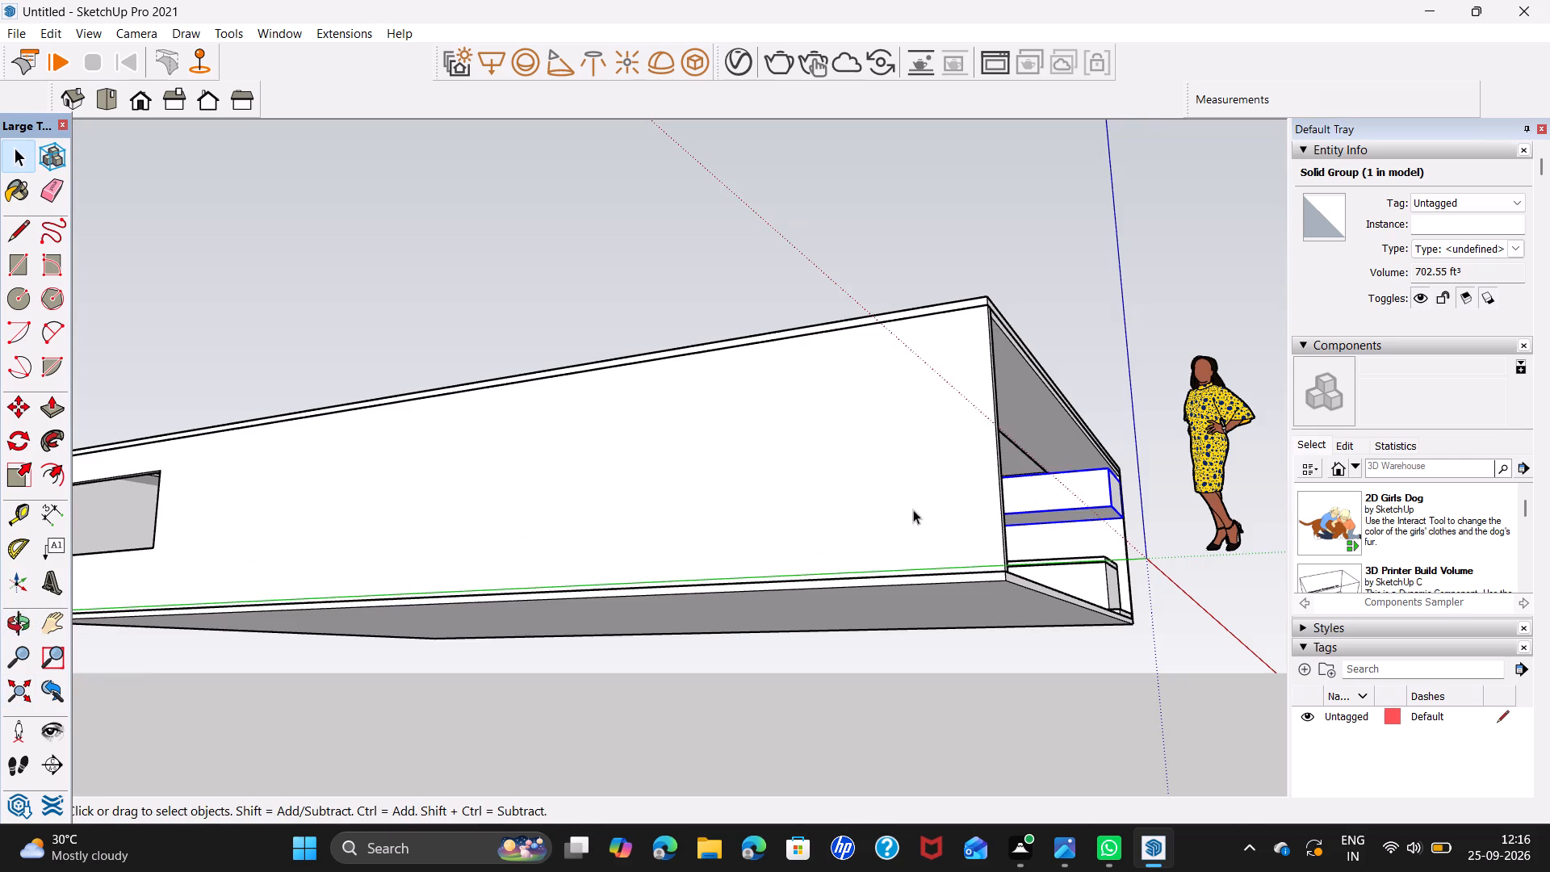
middle_drag(905, 522, 660, 602)
shift+middle_drag(953, 586, 811, 536)
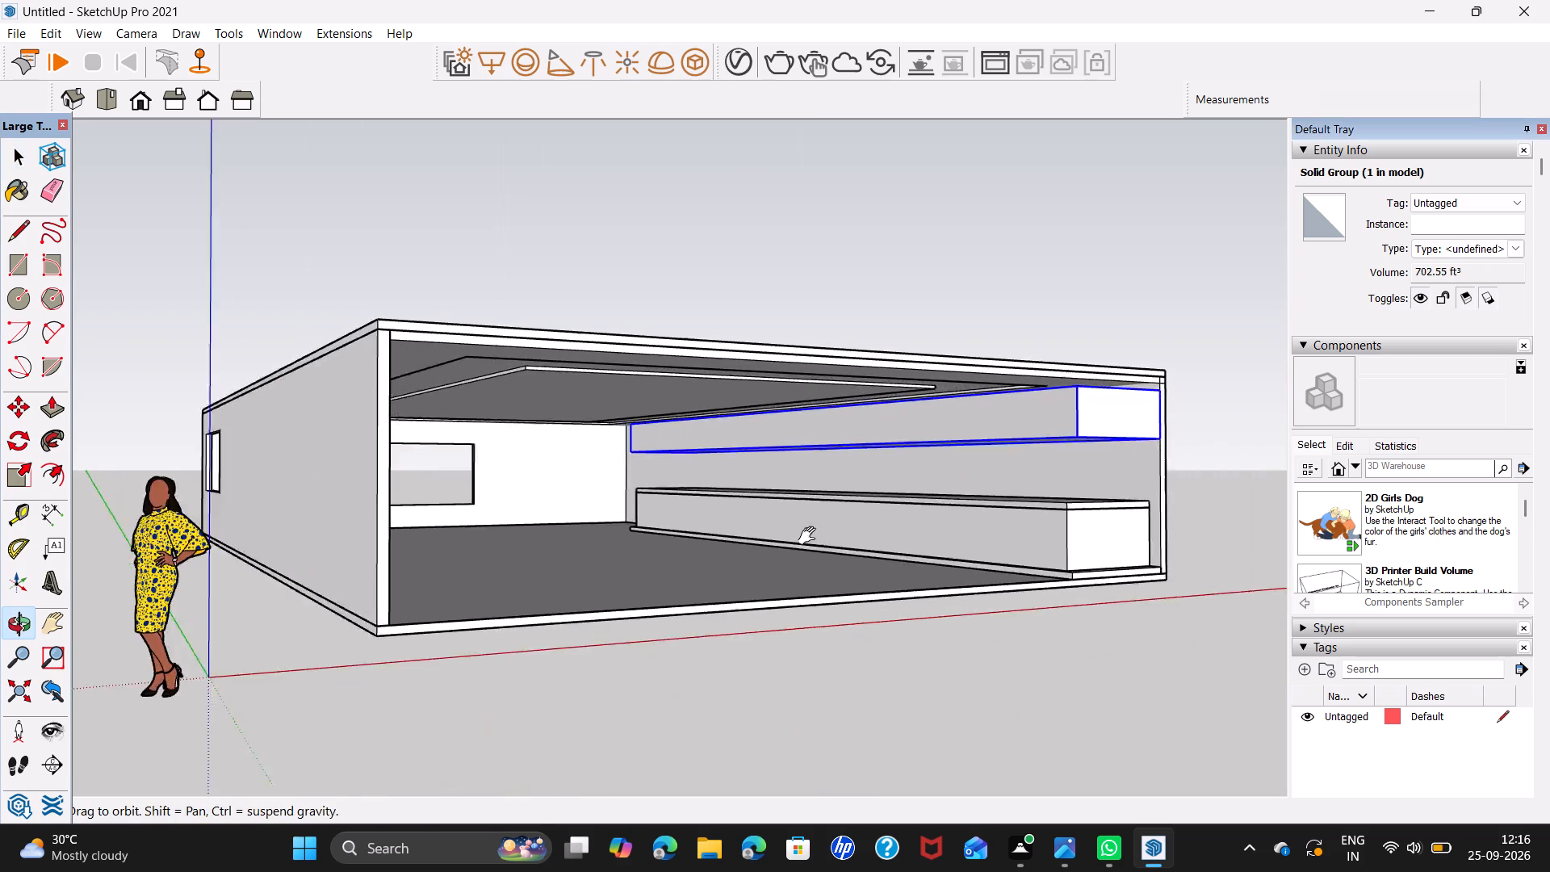
shift+middle_drag(811, 536, 681, 506)
scroll(822, 456, up, 3)
middle_drag(857, 516, 901, 566)
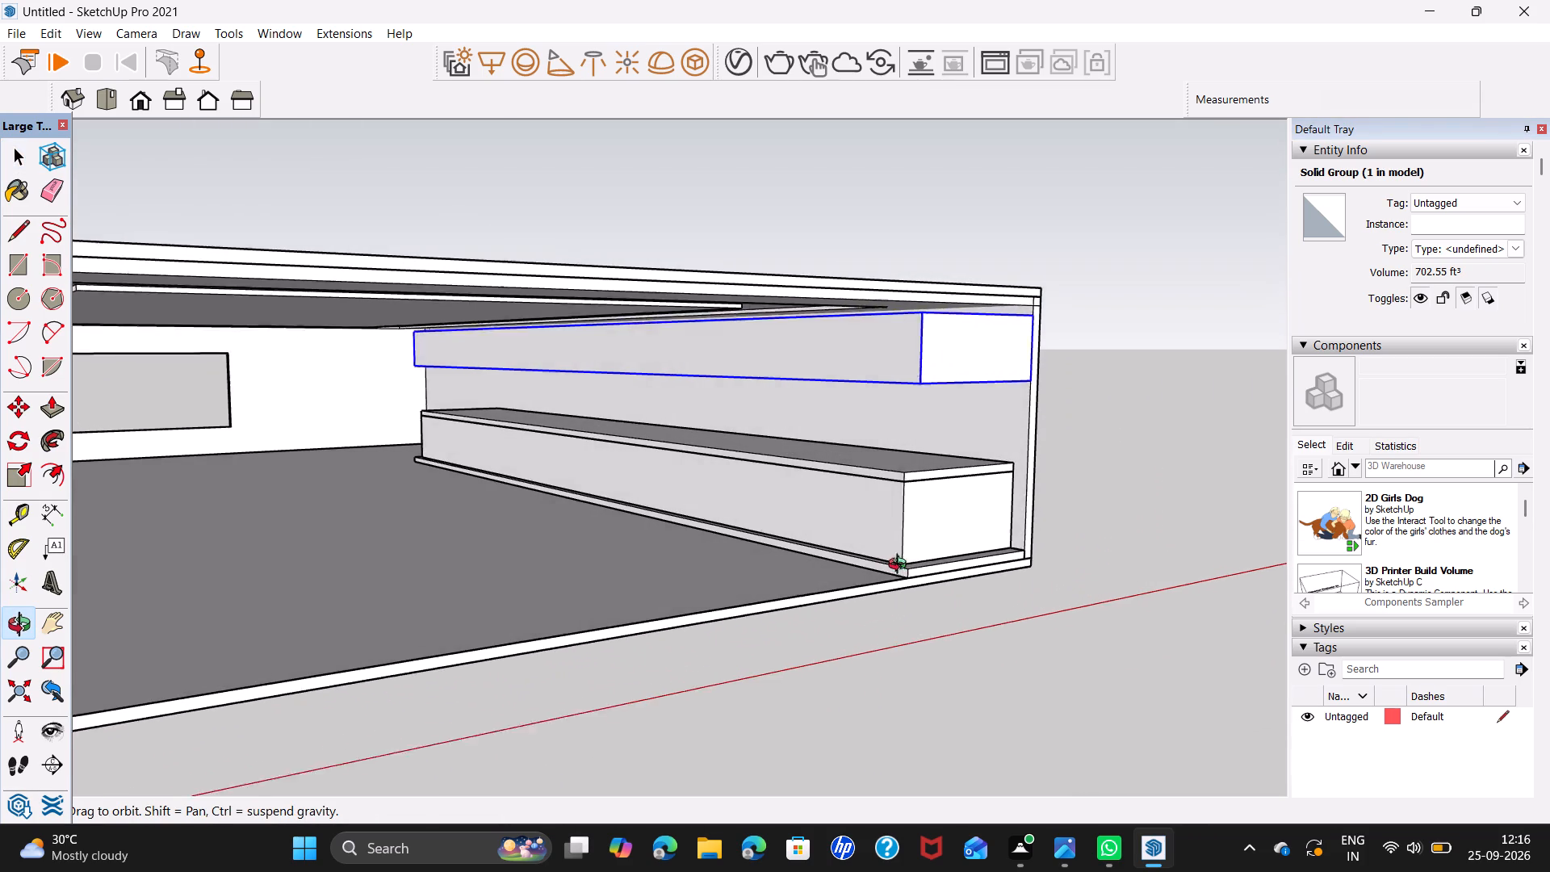
middle_drag(901, 566, 905, 568)
triple_click(987, 366)
click(986, 364)
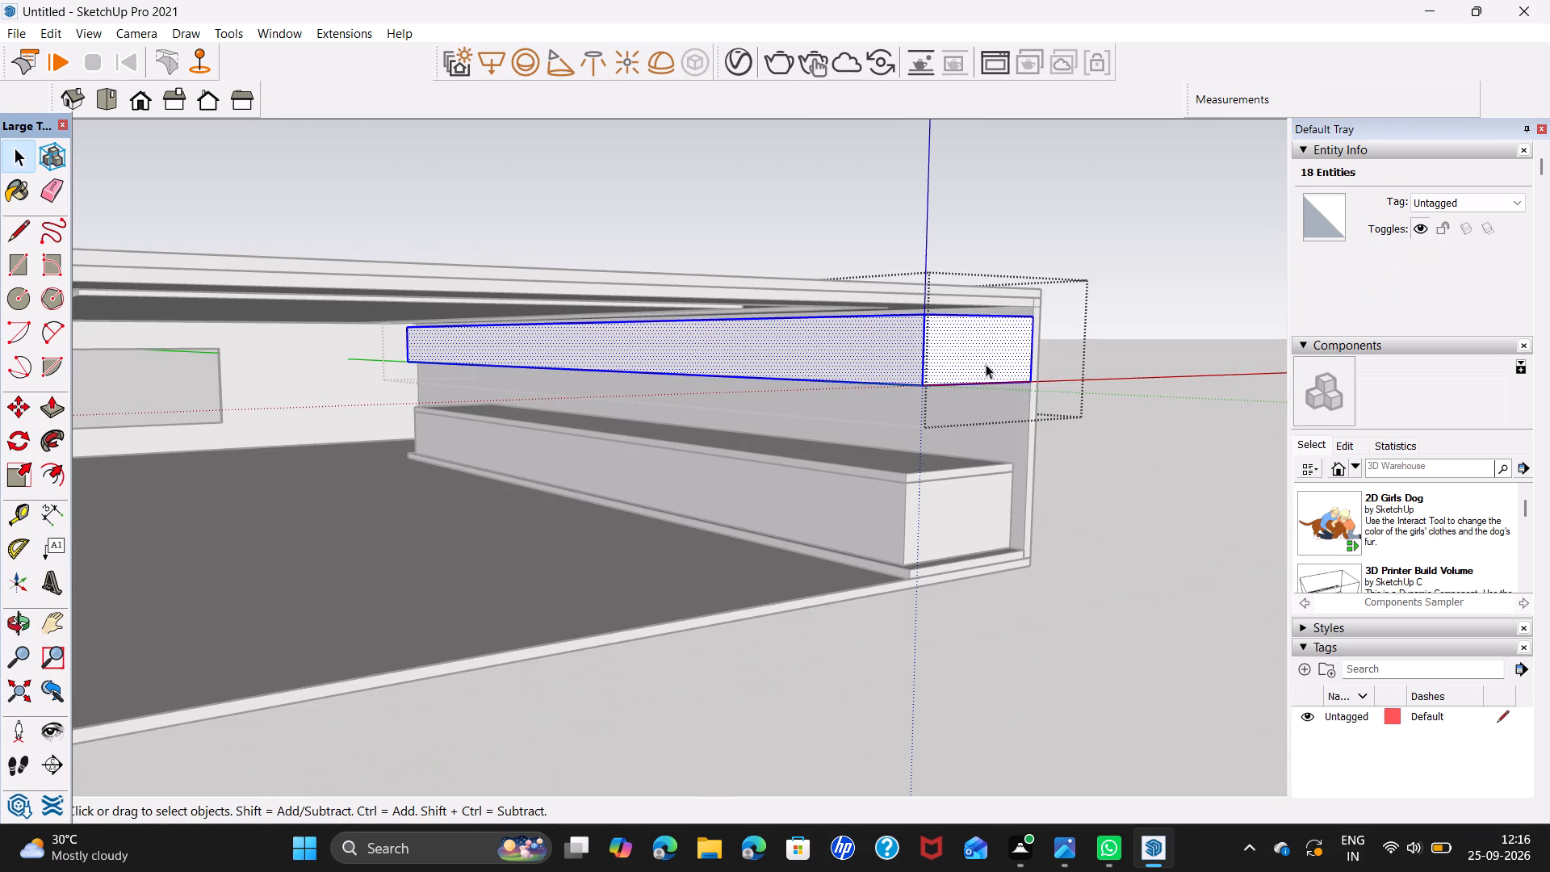
key(p)
click(986, 364)
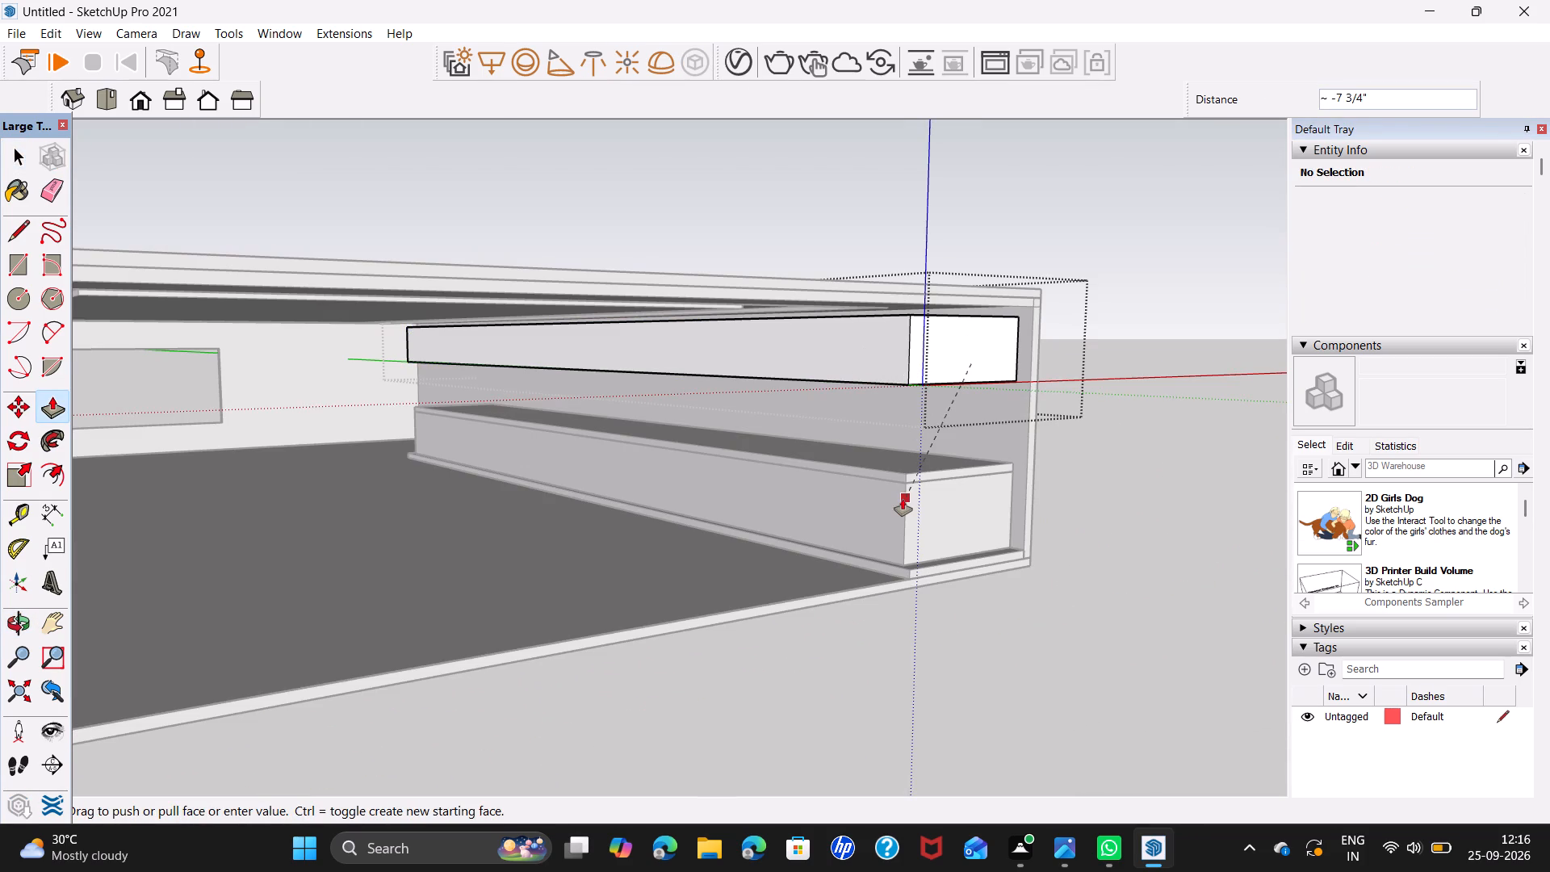
click(900, 476)
key(space)
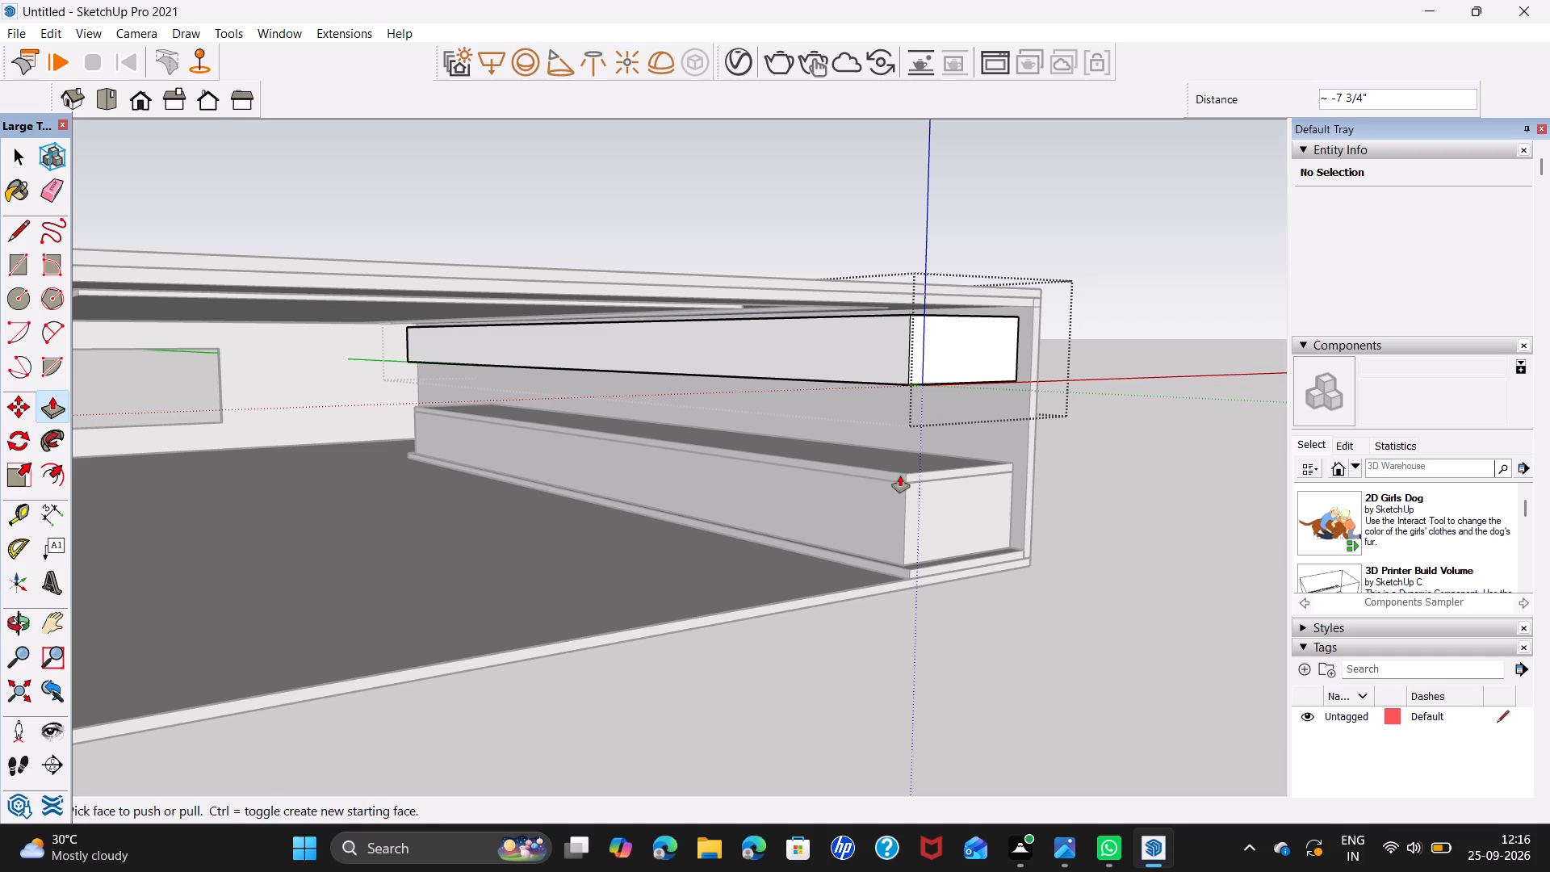
click(1140, 459)
Outline a wall panel about 6' 1" wide and 3' 2" high between countertop and upper cabinet at the open end, using the Line tool.
scroll(874, 345, up, 1)
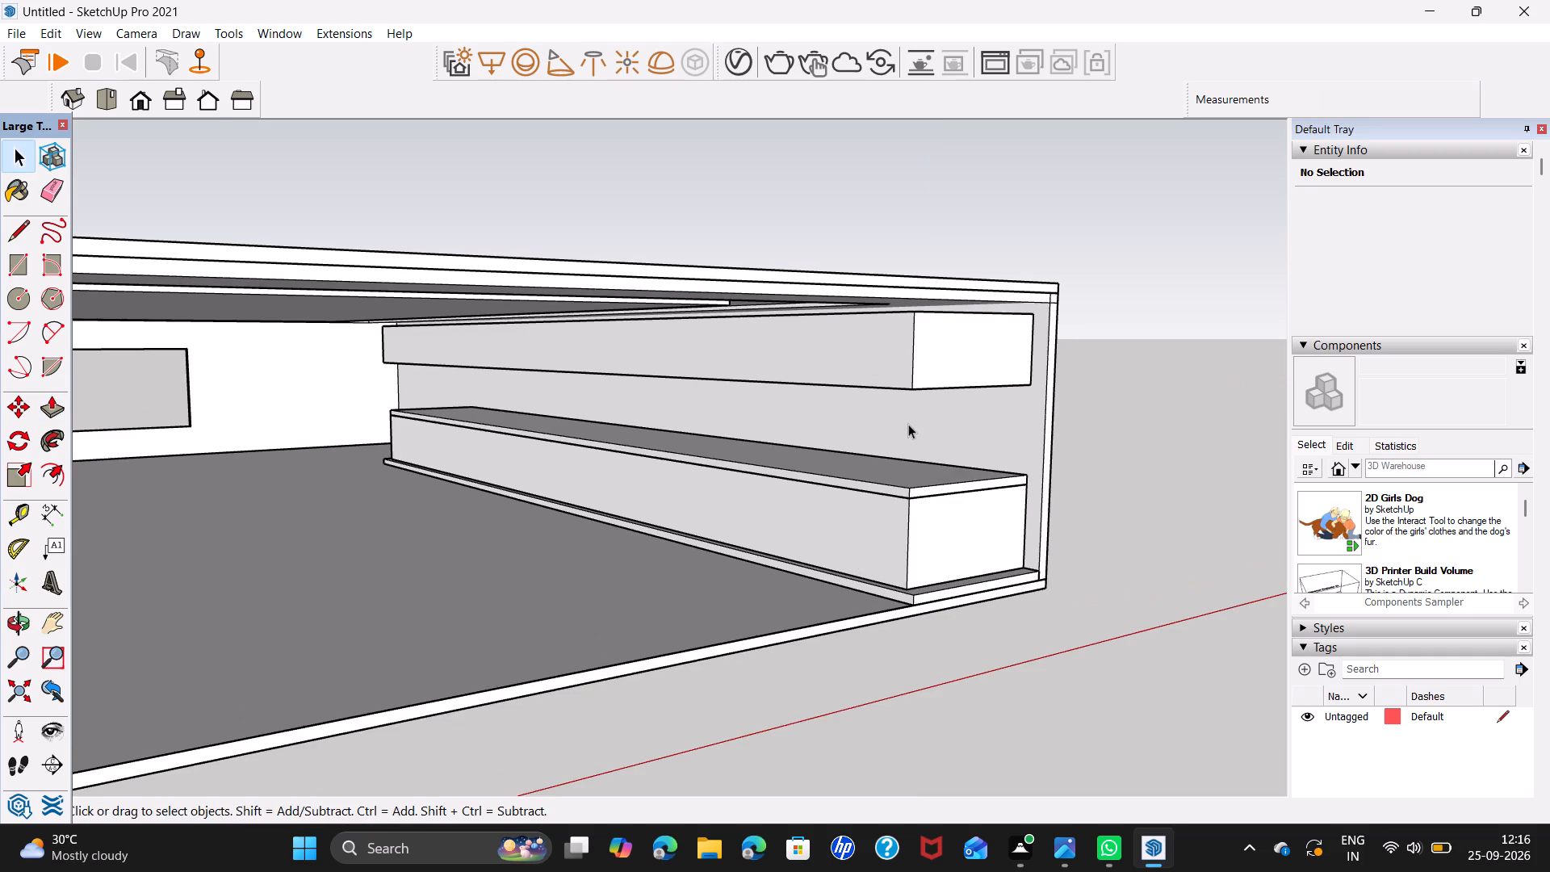
middle_drag(910, 425, 940, 406)
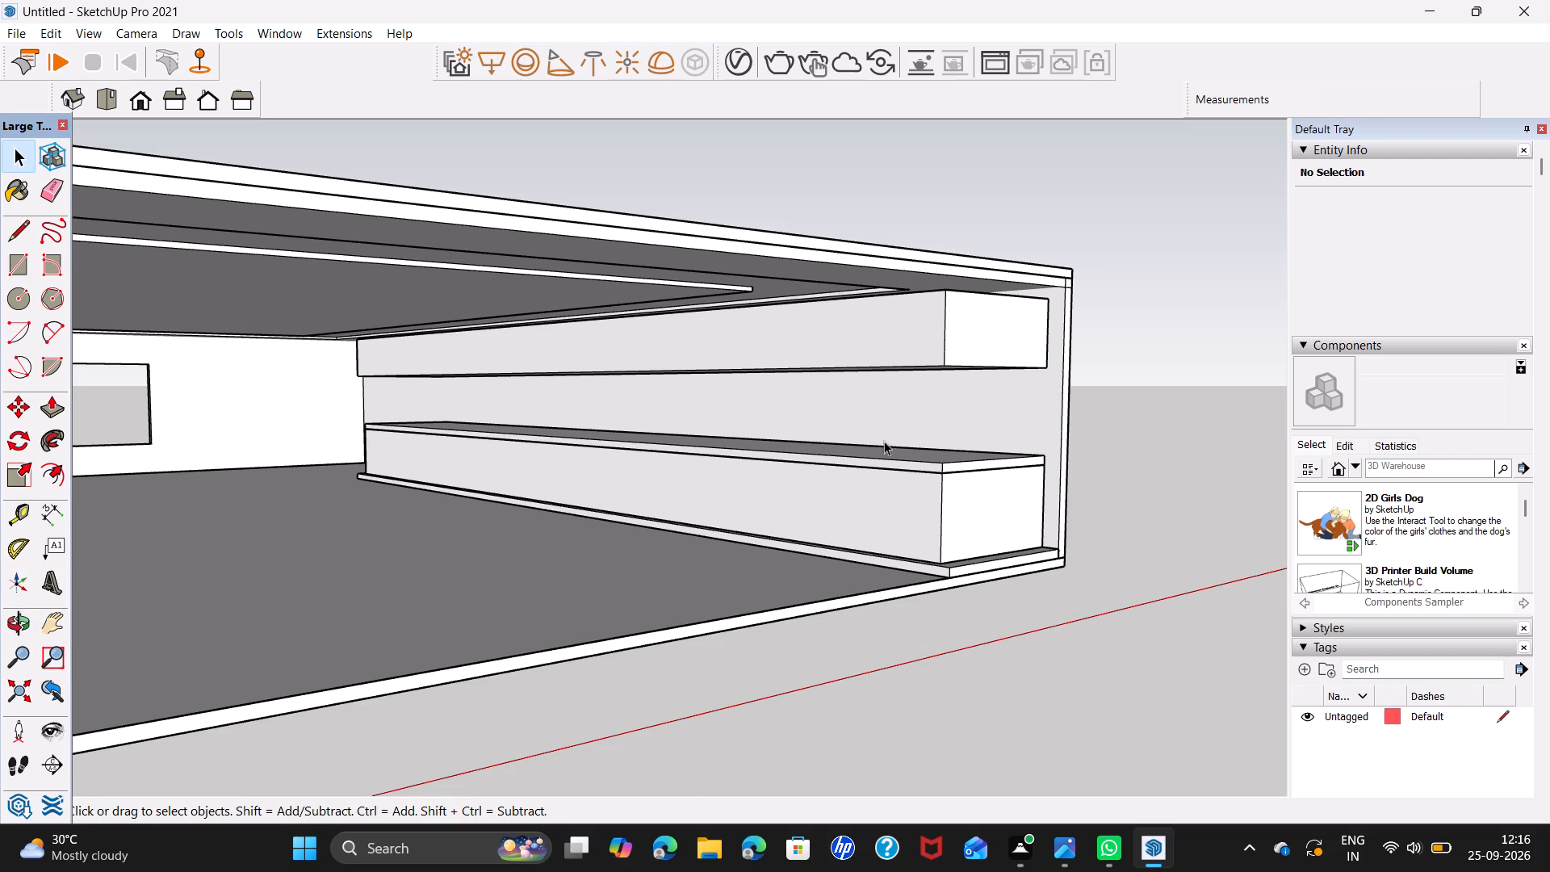
middle_drag(884, 449, 1049, 433)
scroll(903, 454, up, 1)
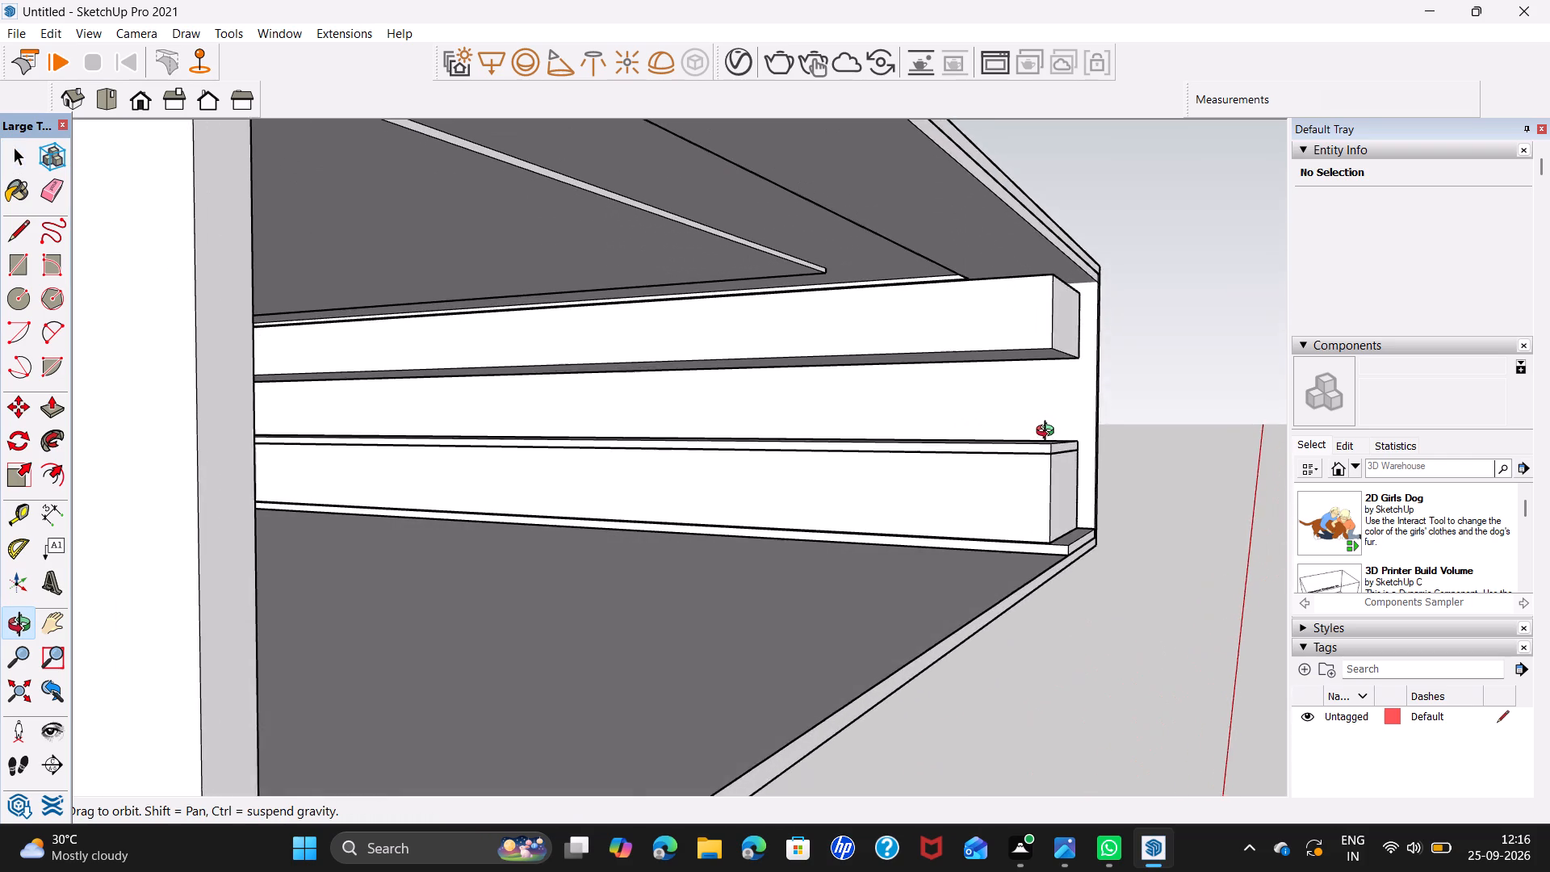
middle_drag(1049, 433, 1028, 432)
key(l)
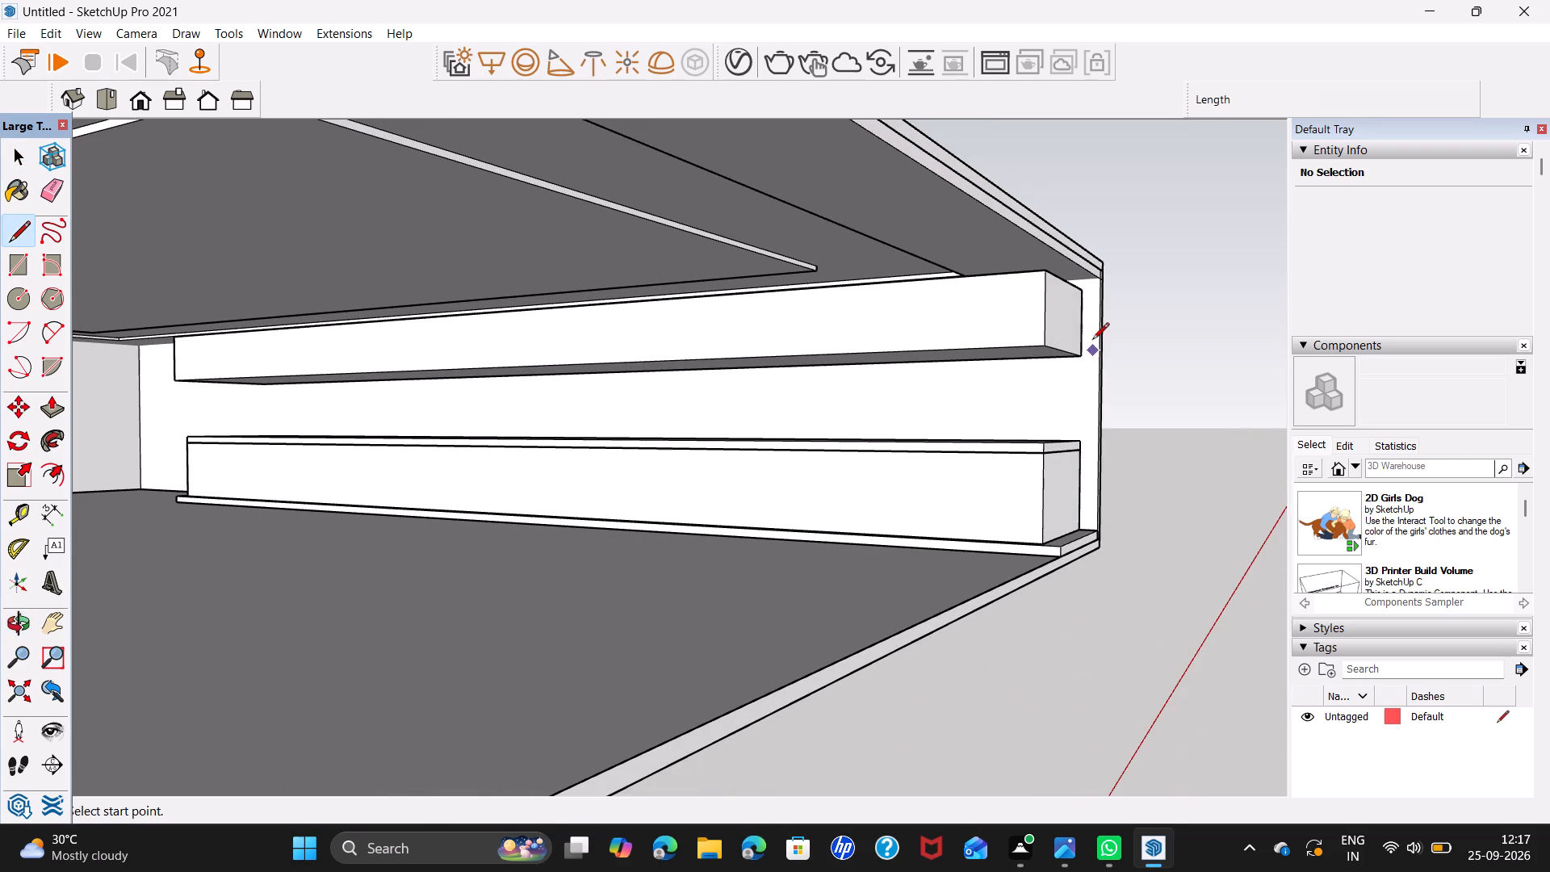
click(1085, 358)
click(1079, 444)
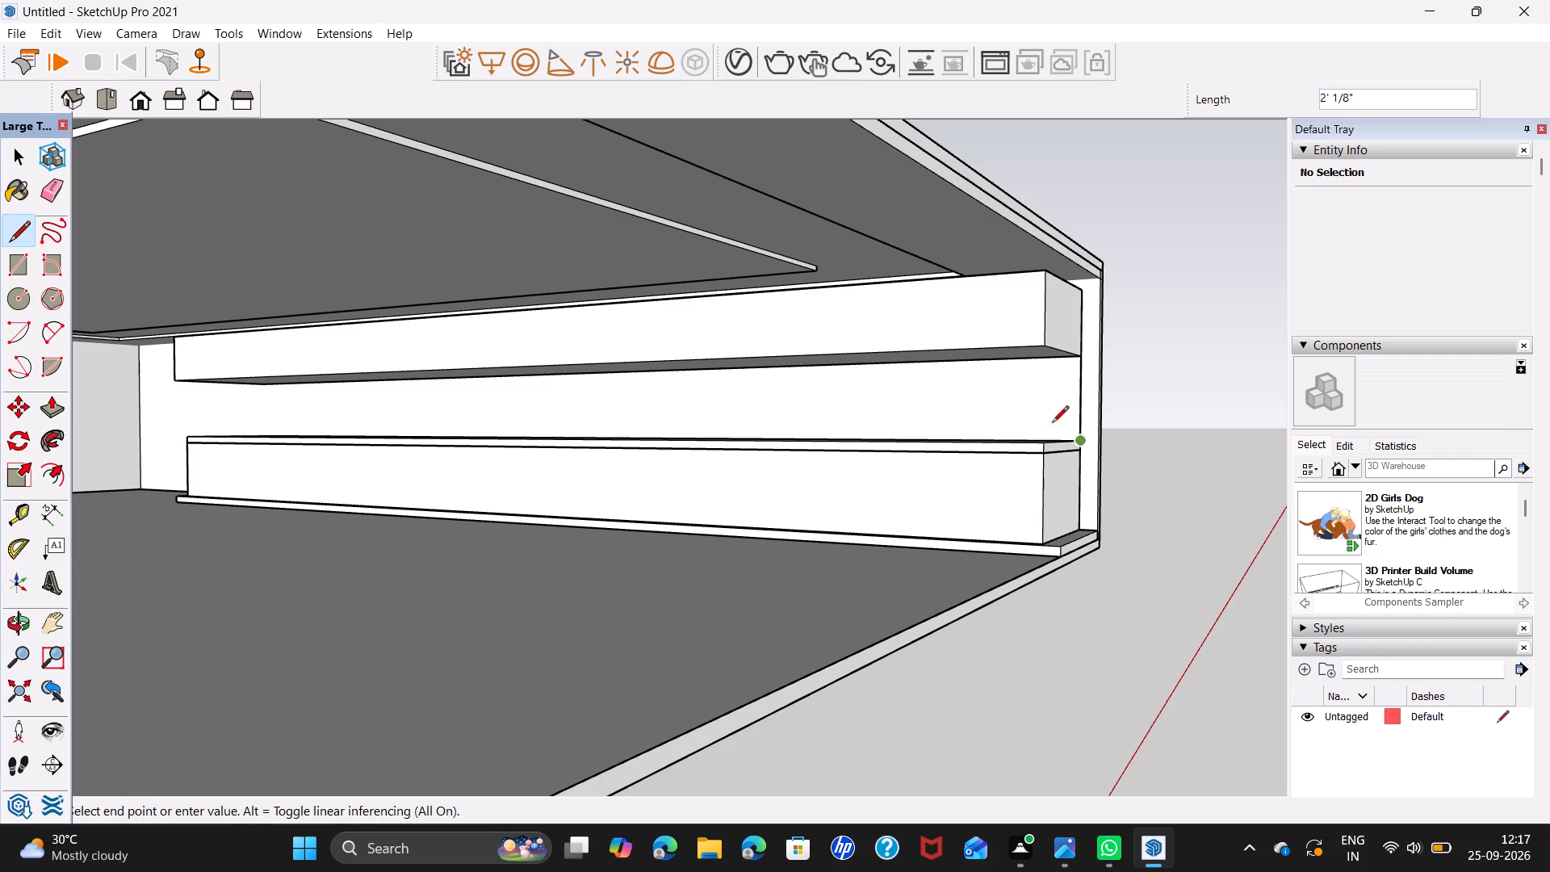
middle_drag(974, 471, 1001, 513)
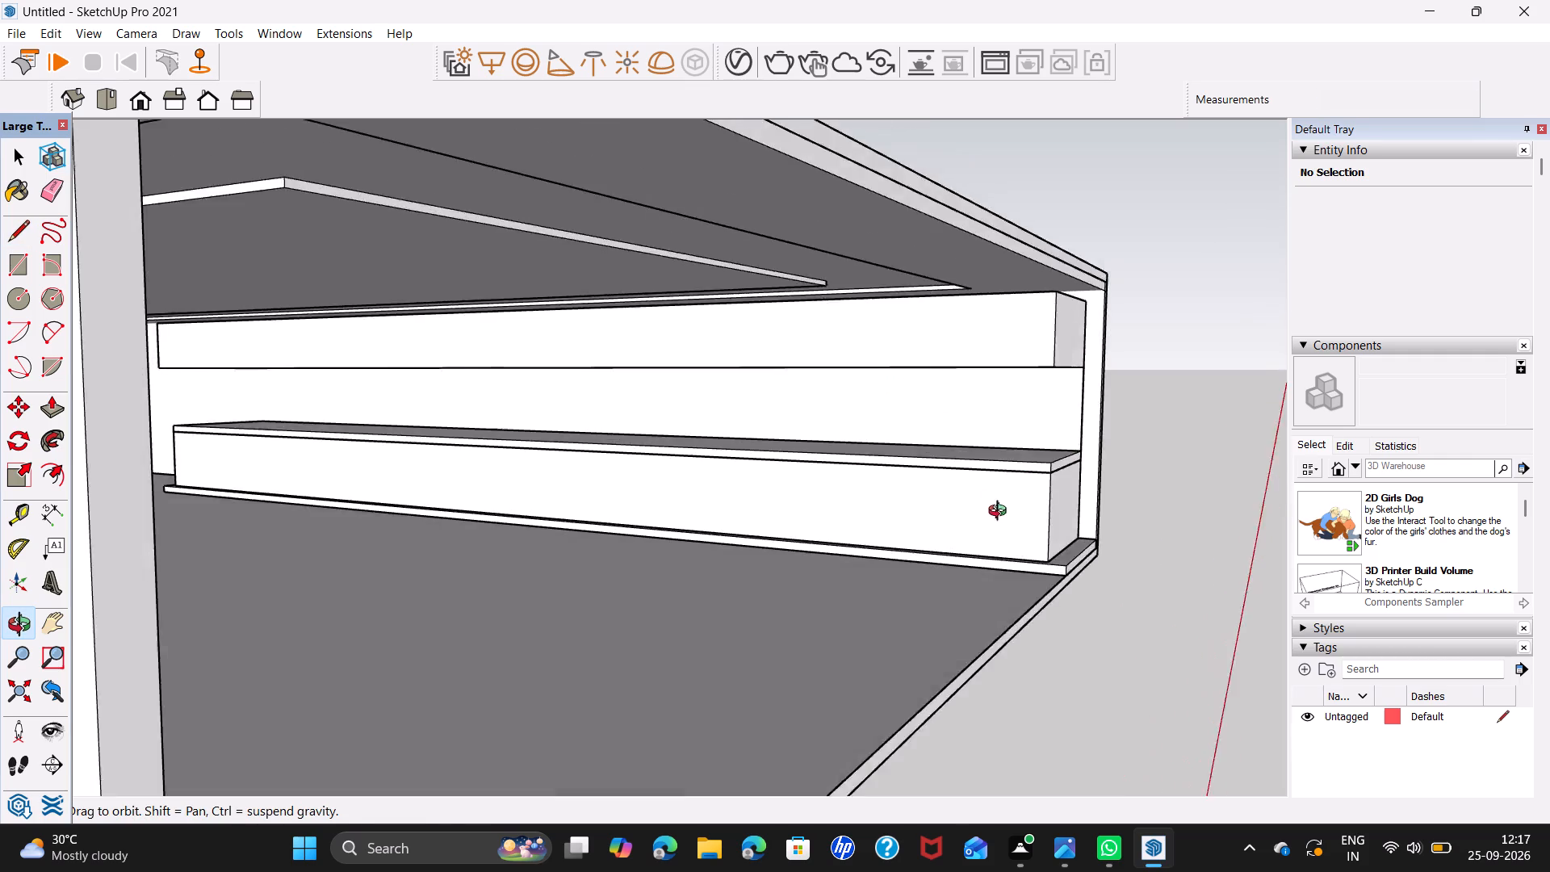
middle_drag(1001, 513, 1011, 523)
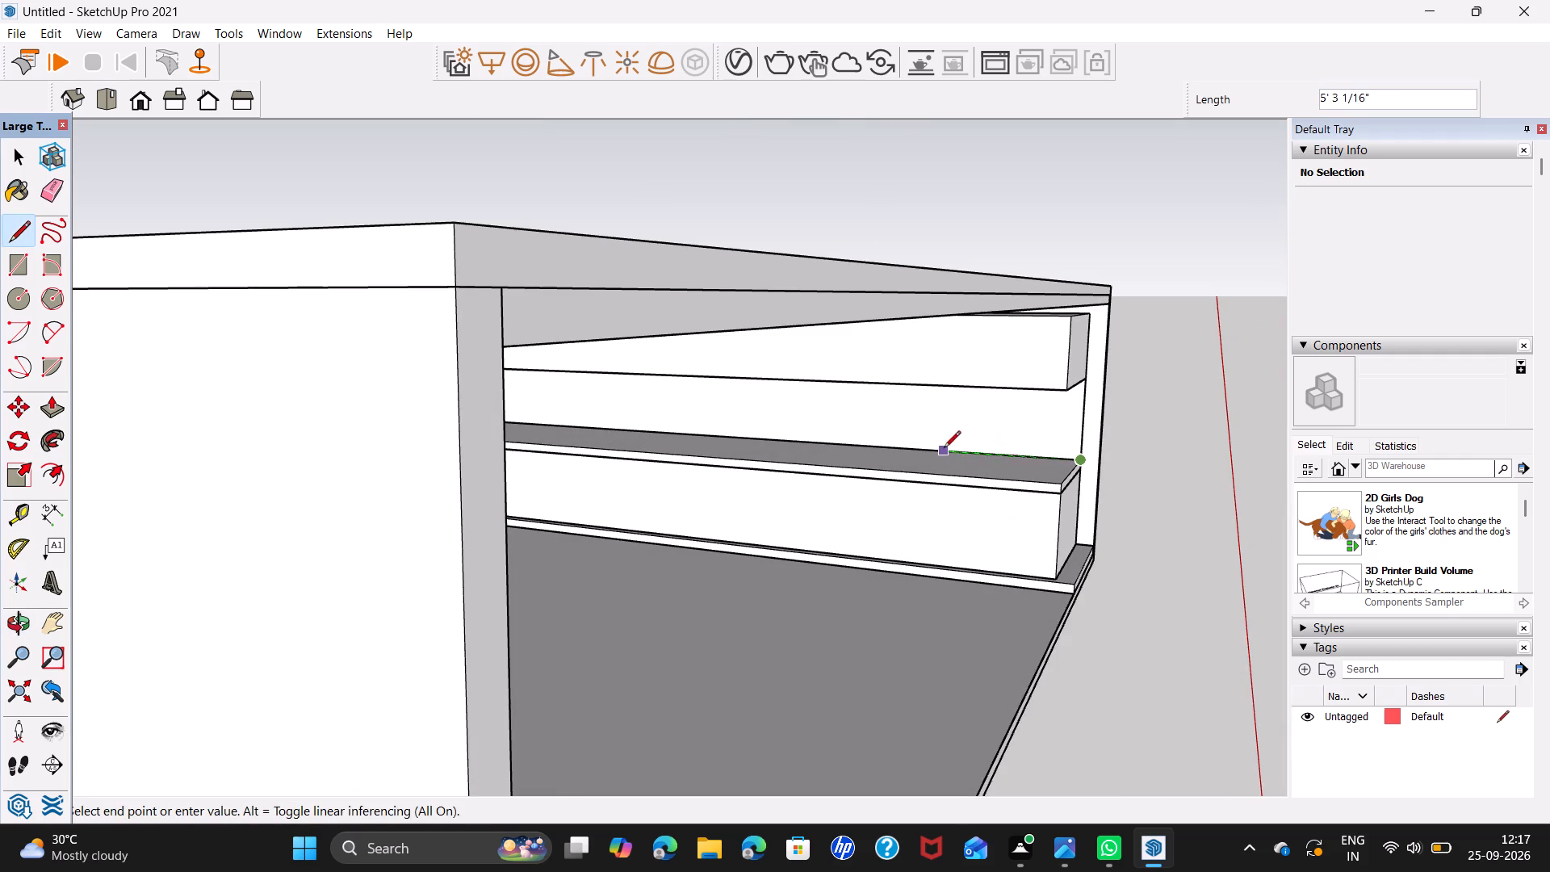
click(923, 451)
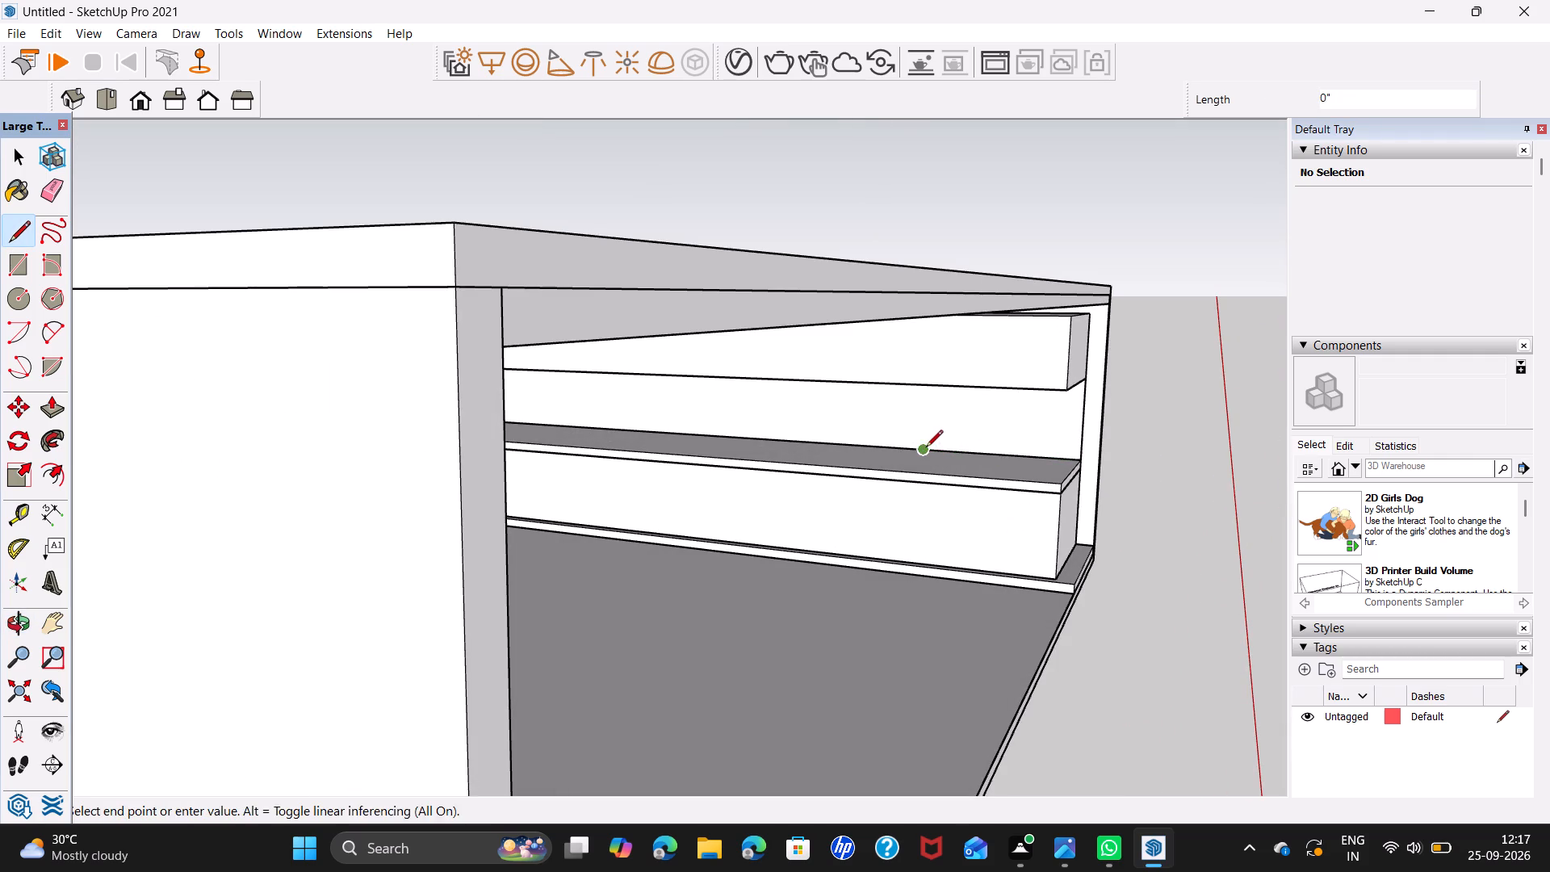
middle_drag(926, 448, 935, 398)
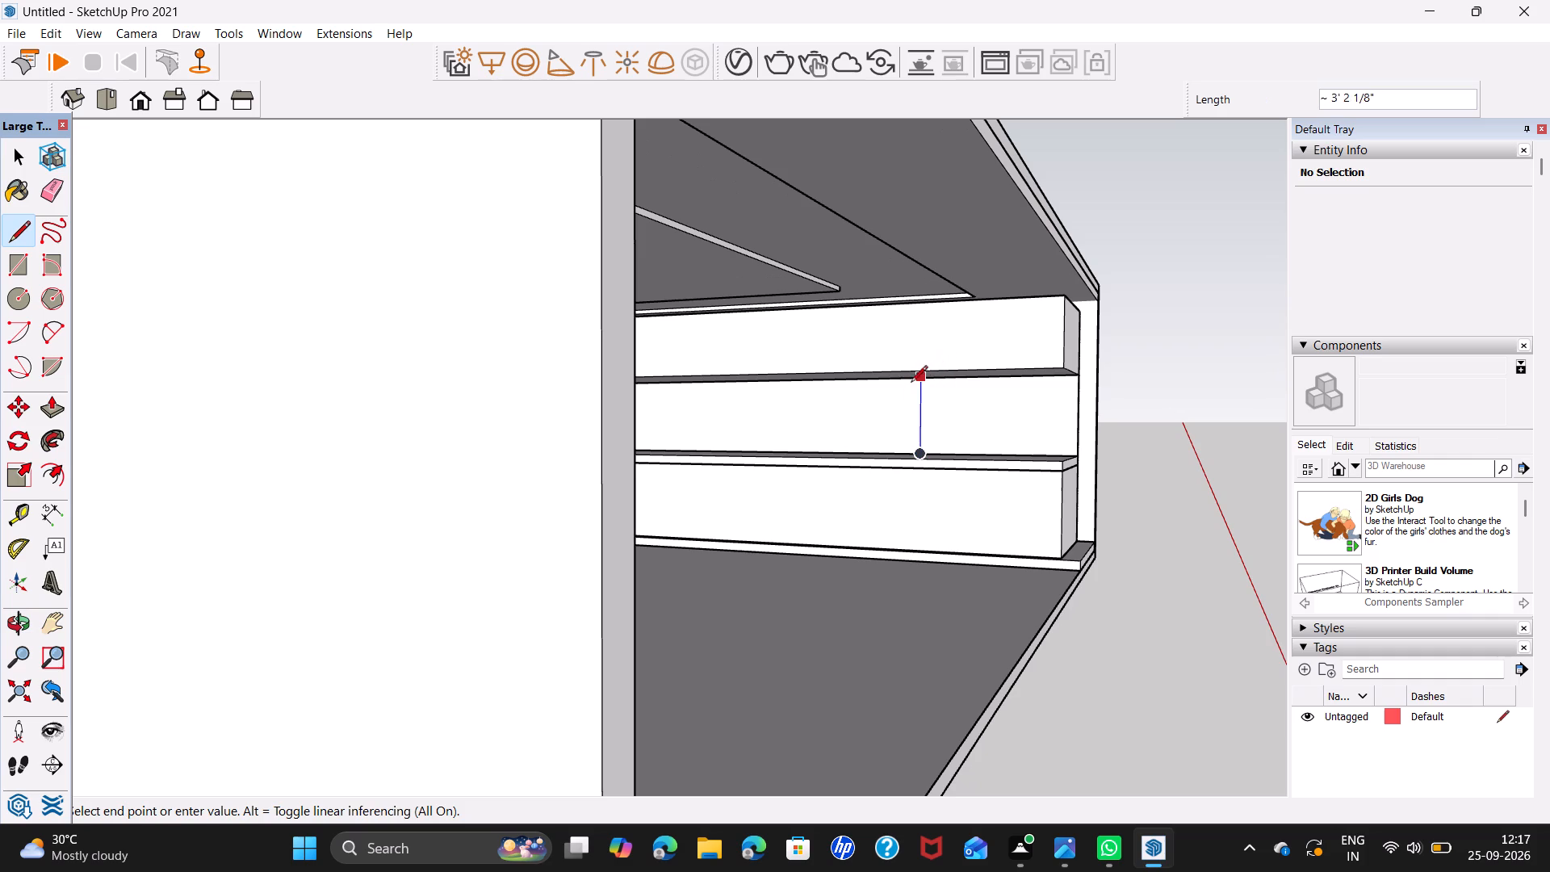
scroll(918, 378, up, 13)
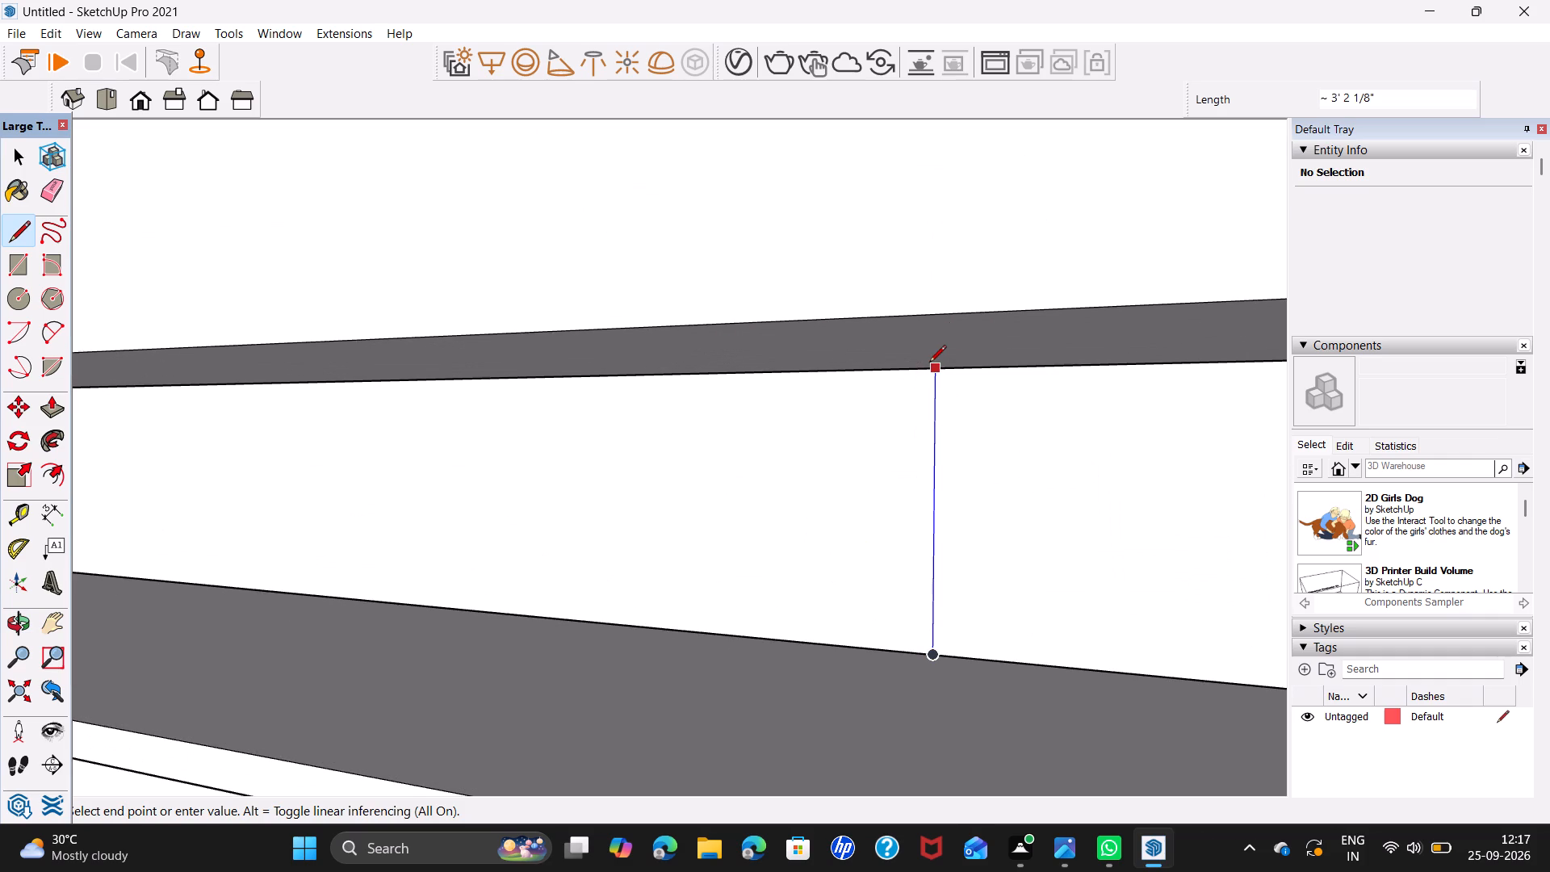
click(931, 363)
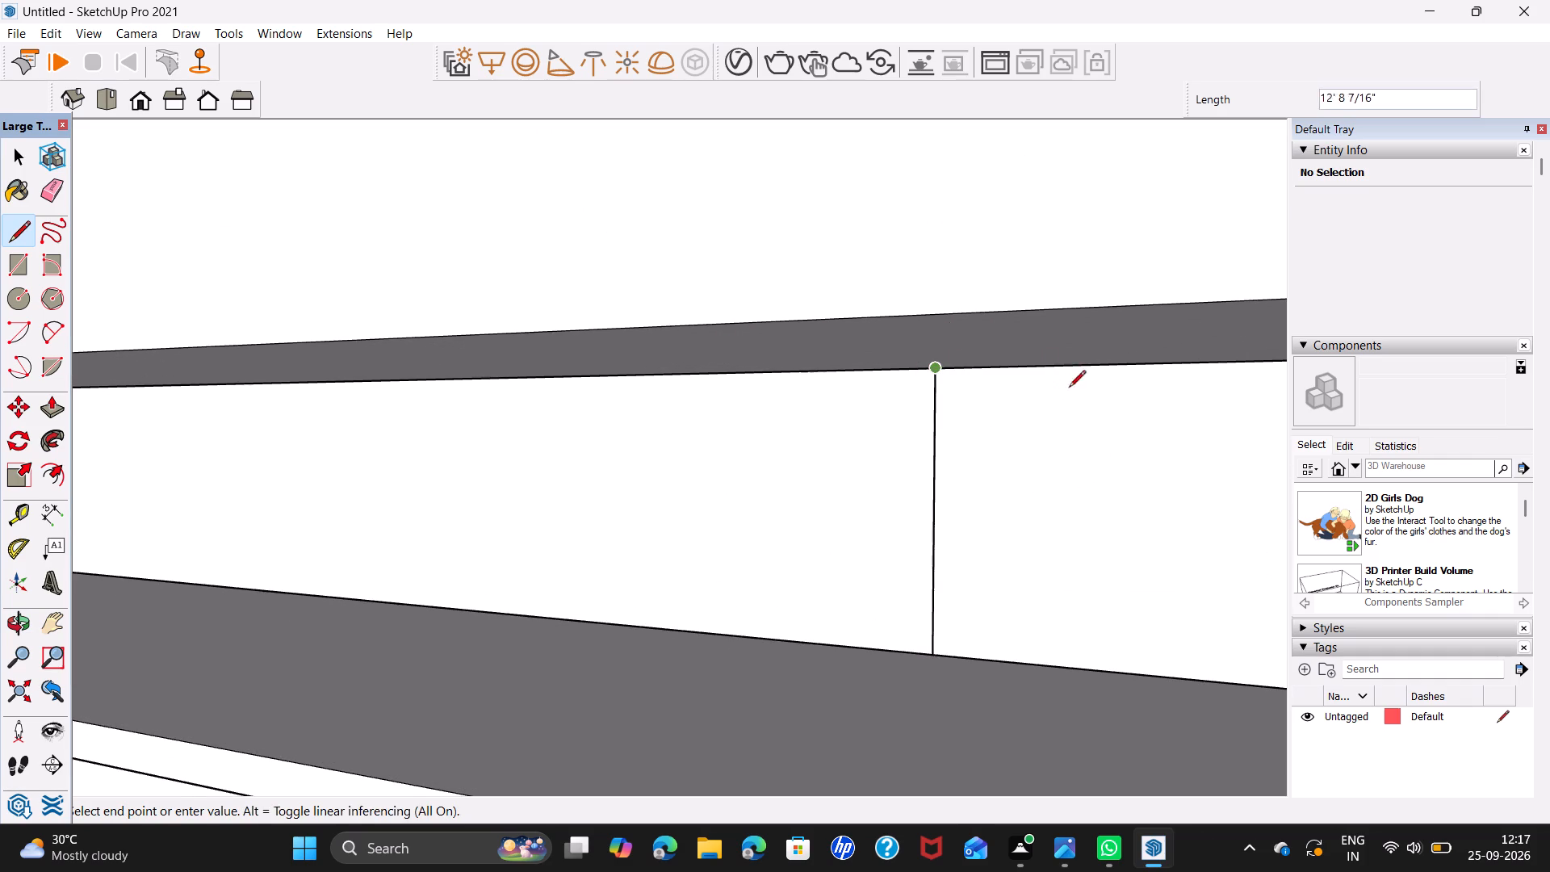
middle_drag(1091, 381, 557, 388)
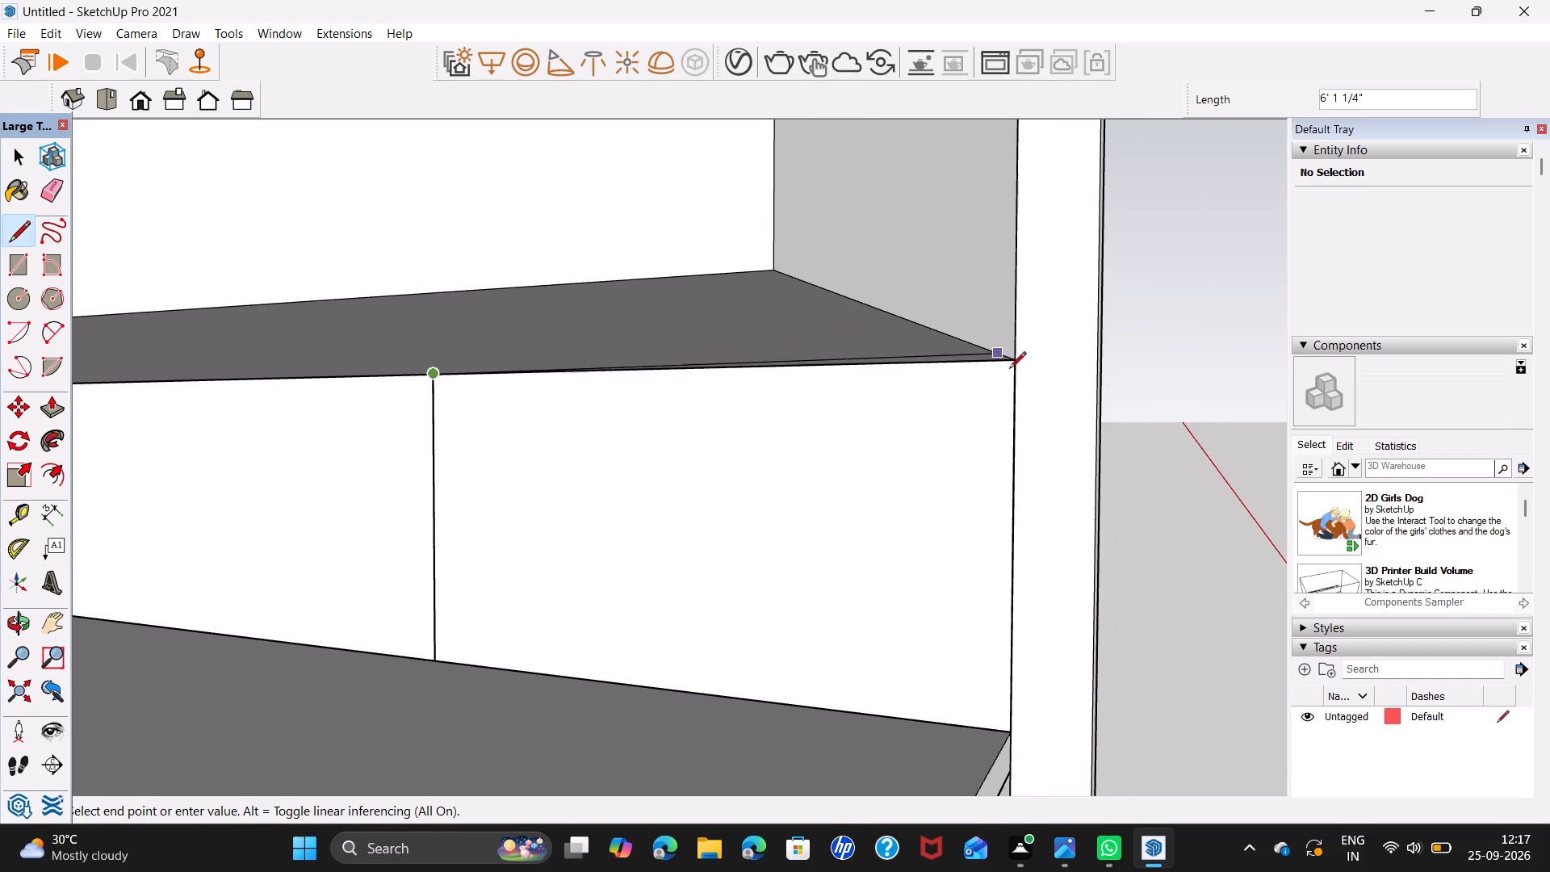
click(1020, 353)
key(space)
Reverse the face of the outlined panel between the countertop and the upper cabinet.
right_click(869, 514)
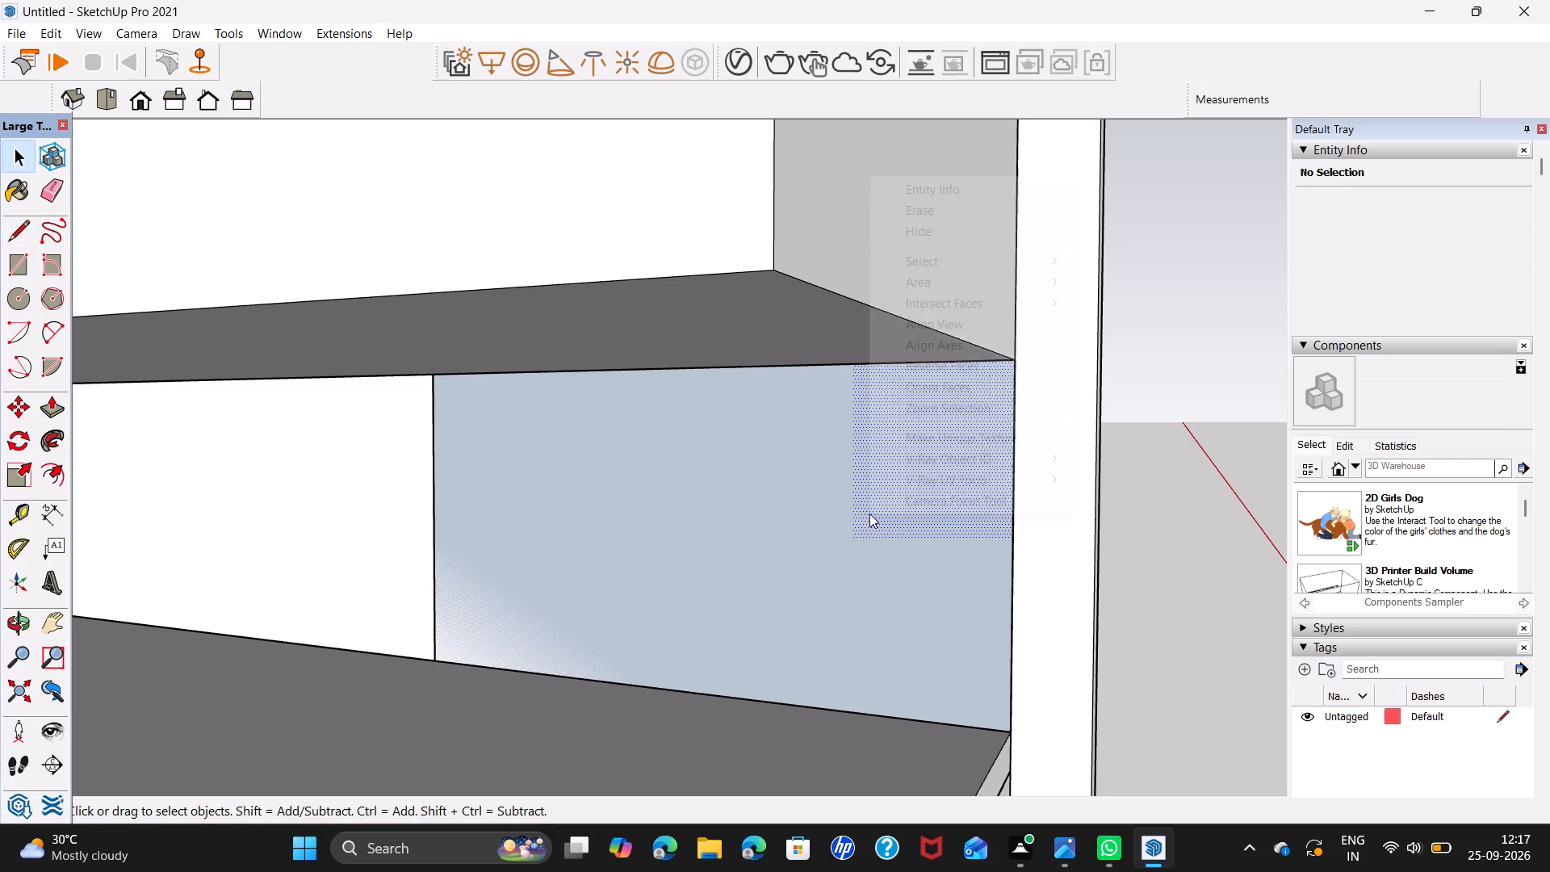
click(978, 364)
Push/Pull the panel outward by 5' 11 7/8", flush with the upper cabinet's front.
key(p)
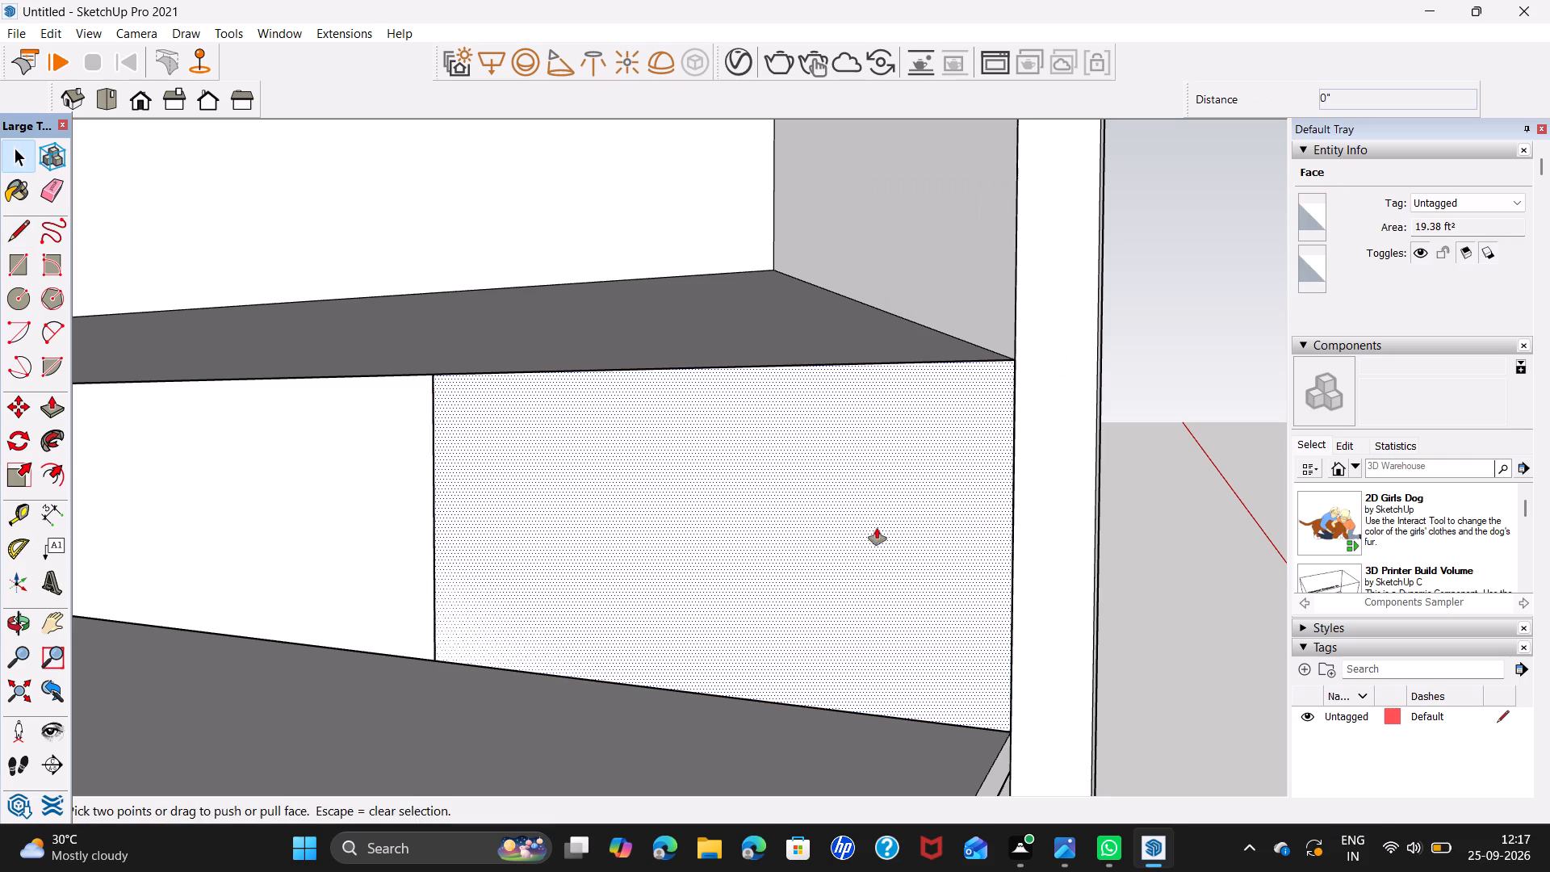
click(877, 528)
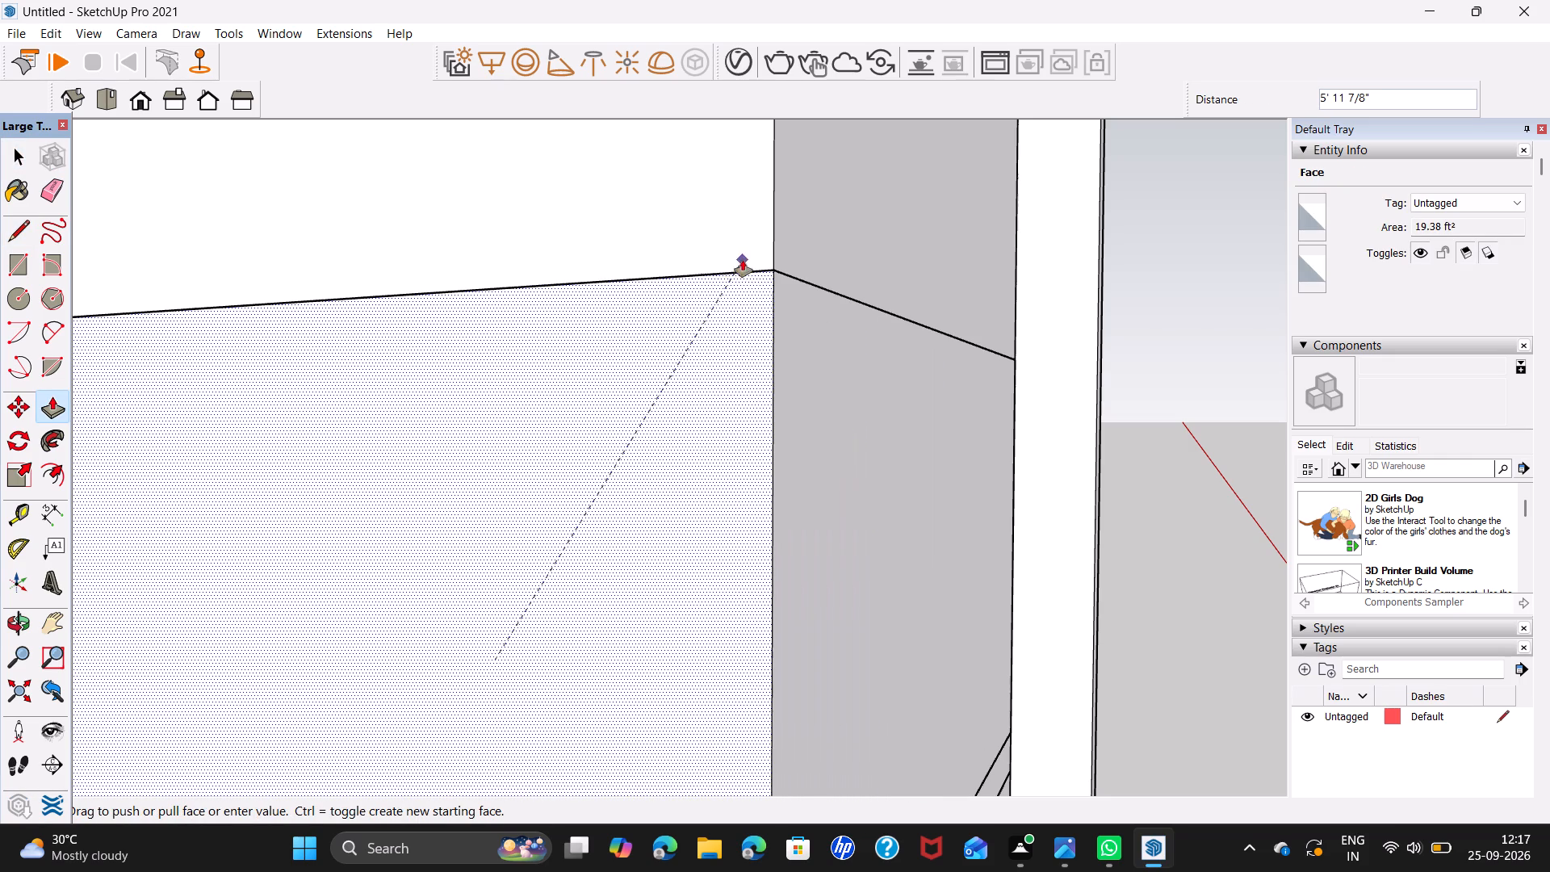
click(760, 267)
Examine the cabinet run from the new block at the open end along to the far corner of the room.
scroll(608, 487, down, 15)
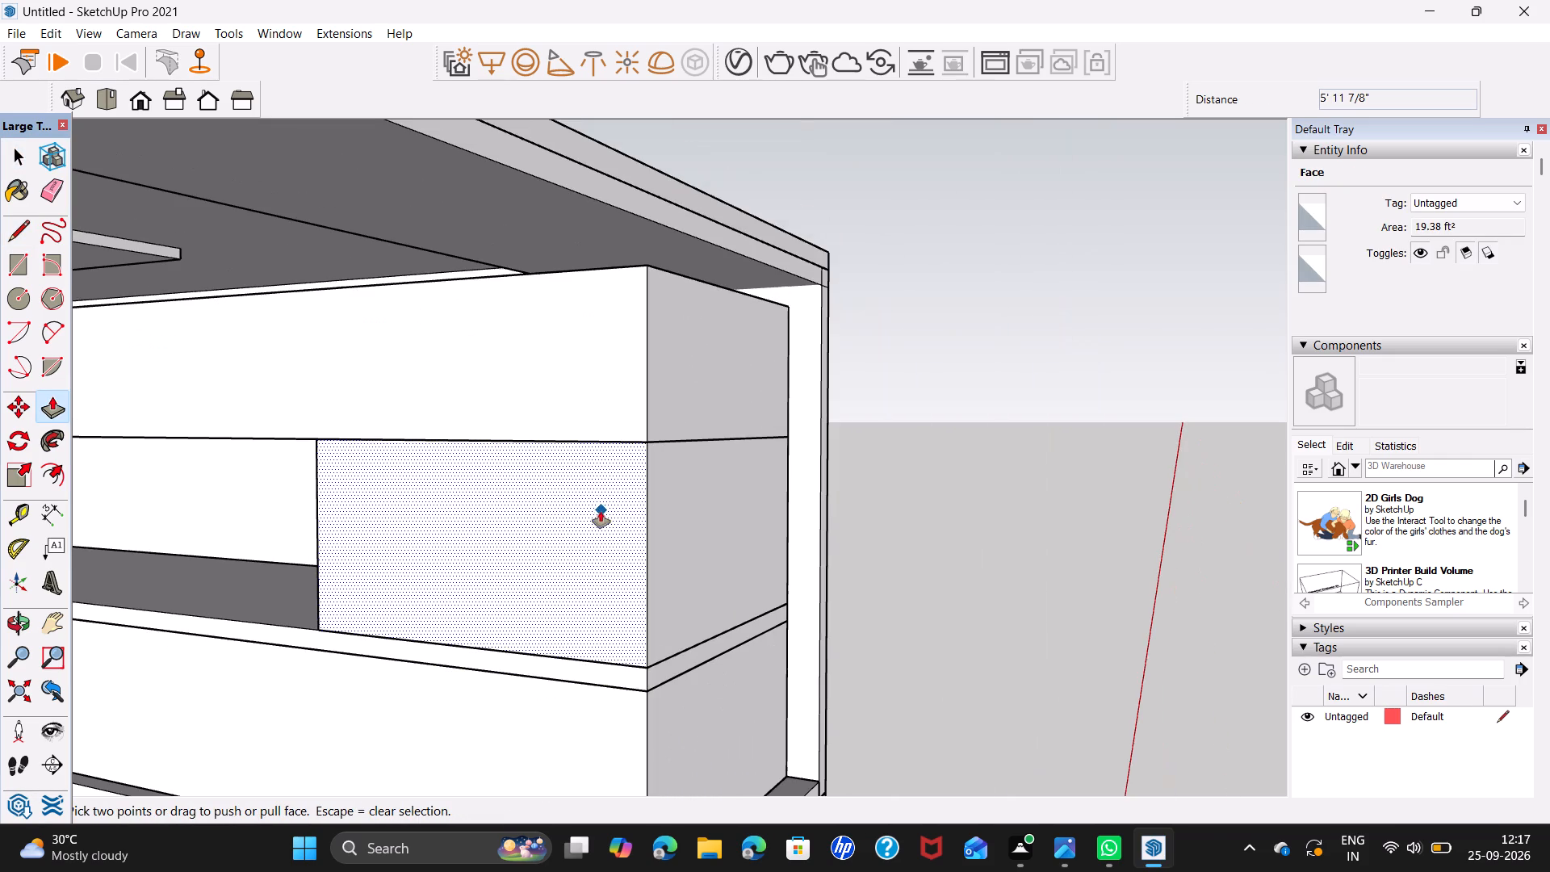
middle_drag(517, 547, 885, 535)
scroll(586, 568, down, 4)
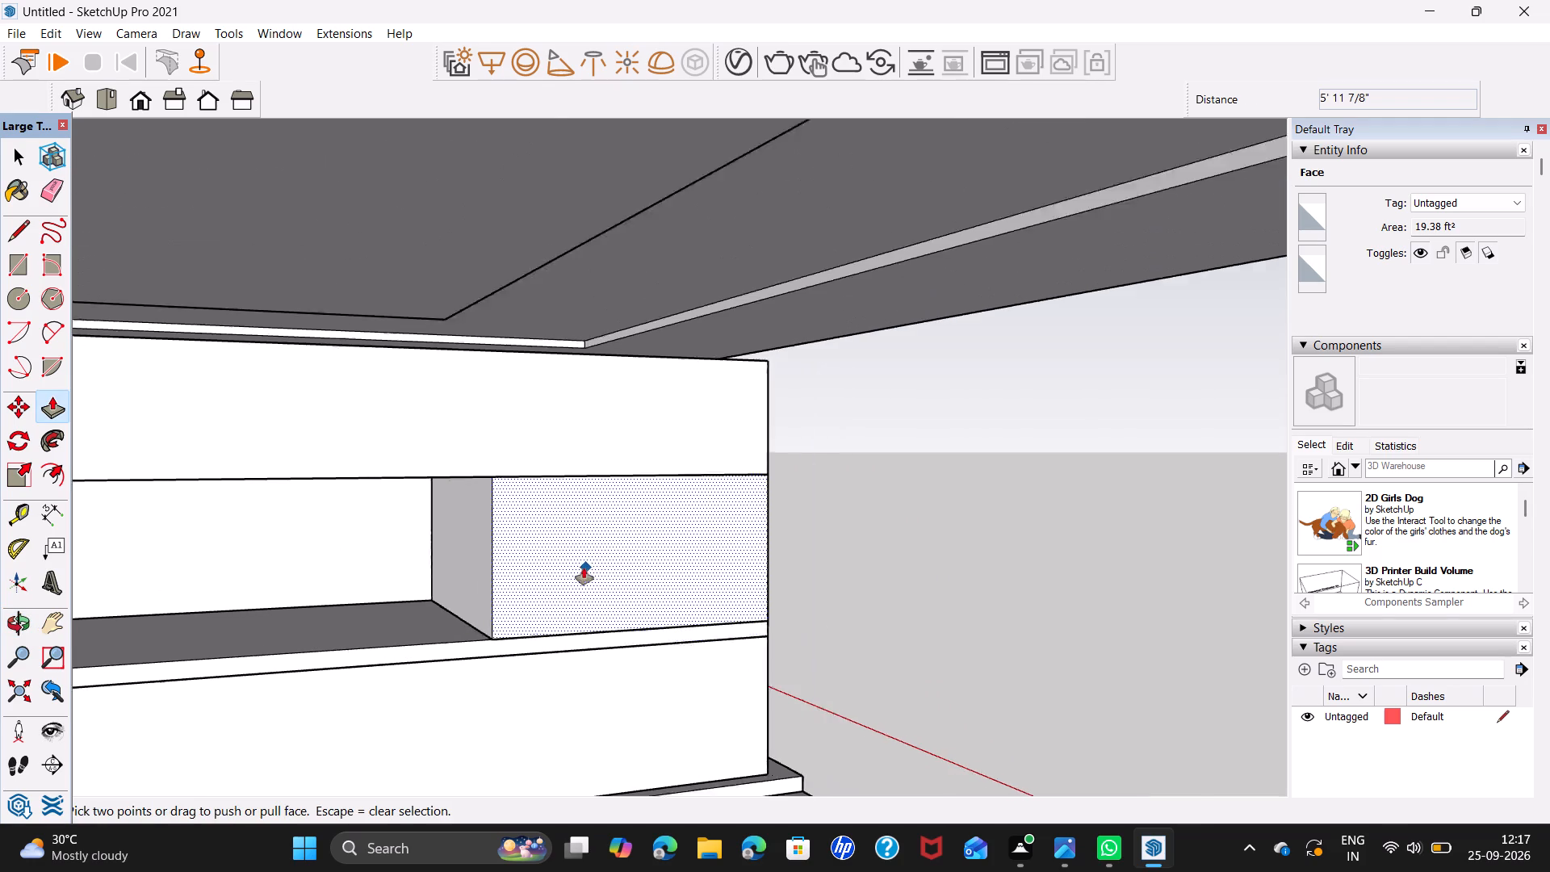
scroll(584, 568, down, 1)
middle_drag(478, 576, 881, 493)
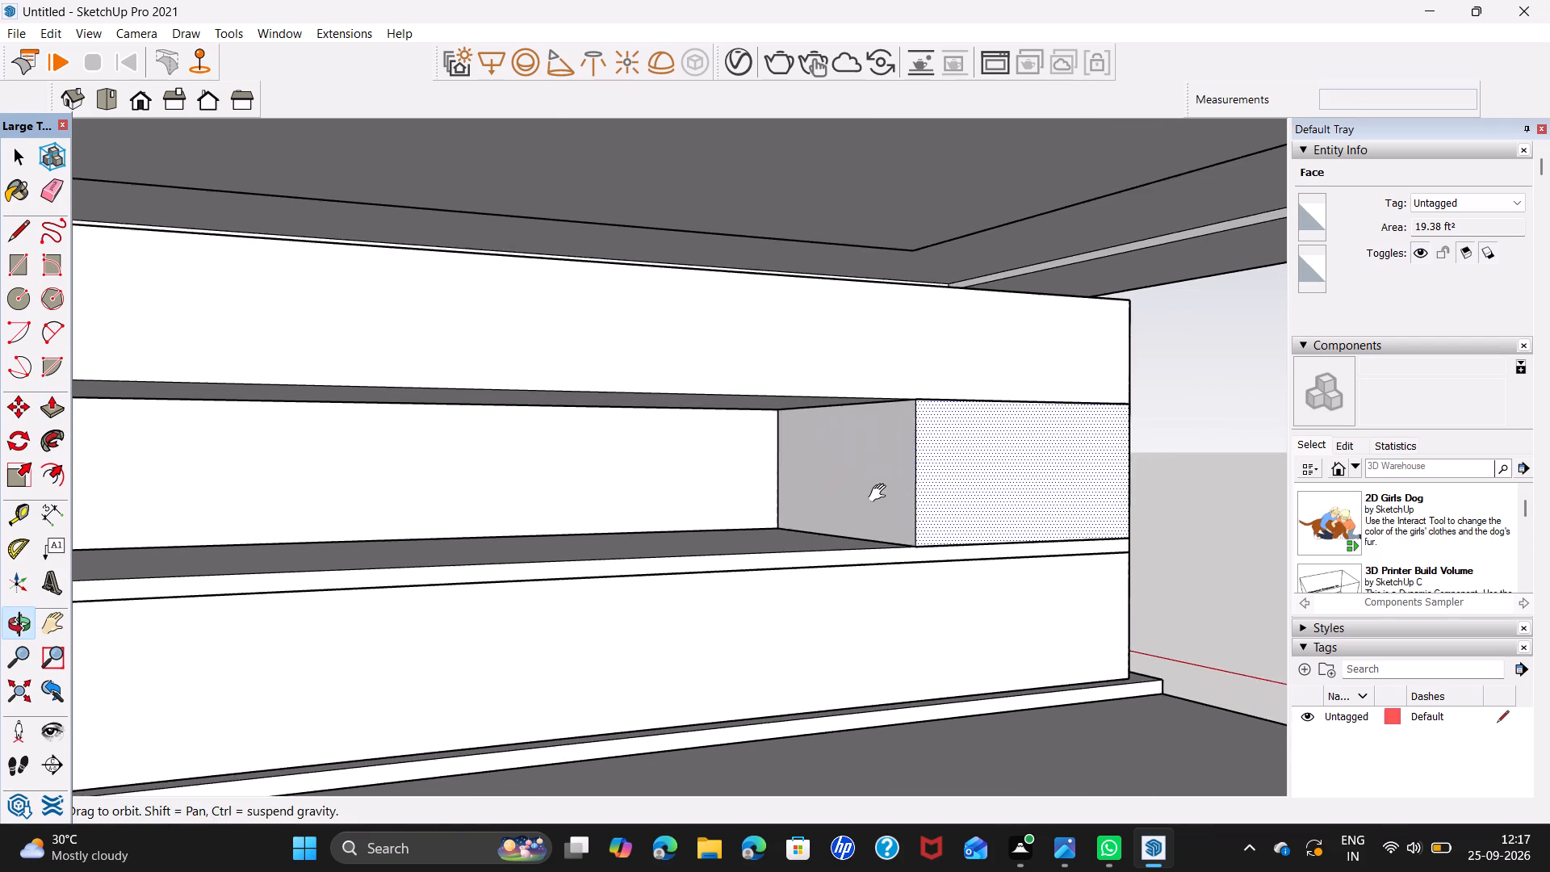
middle_drag(881, 493, 886, 493)
scroll(883, 497, down, 3)
middle_drag(879, 511, 797, 523)
shift+middle_drag(597, 516, 936, 503)
scroll(936, 503, down, 4)
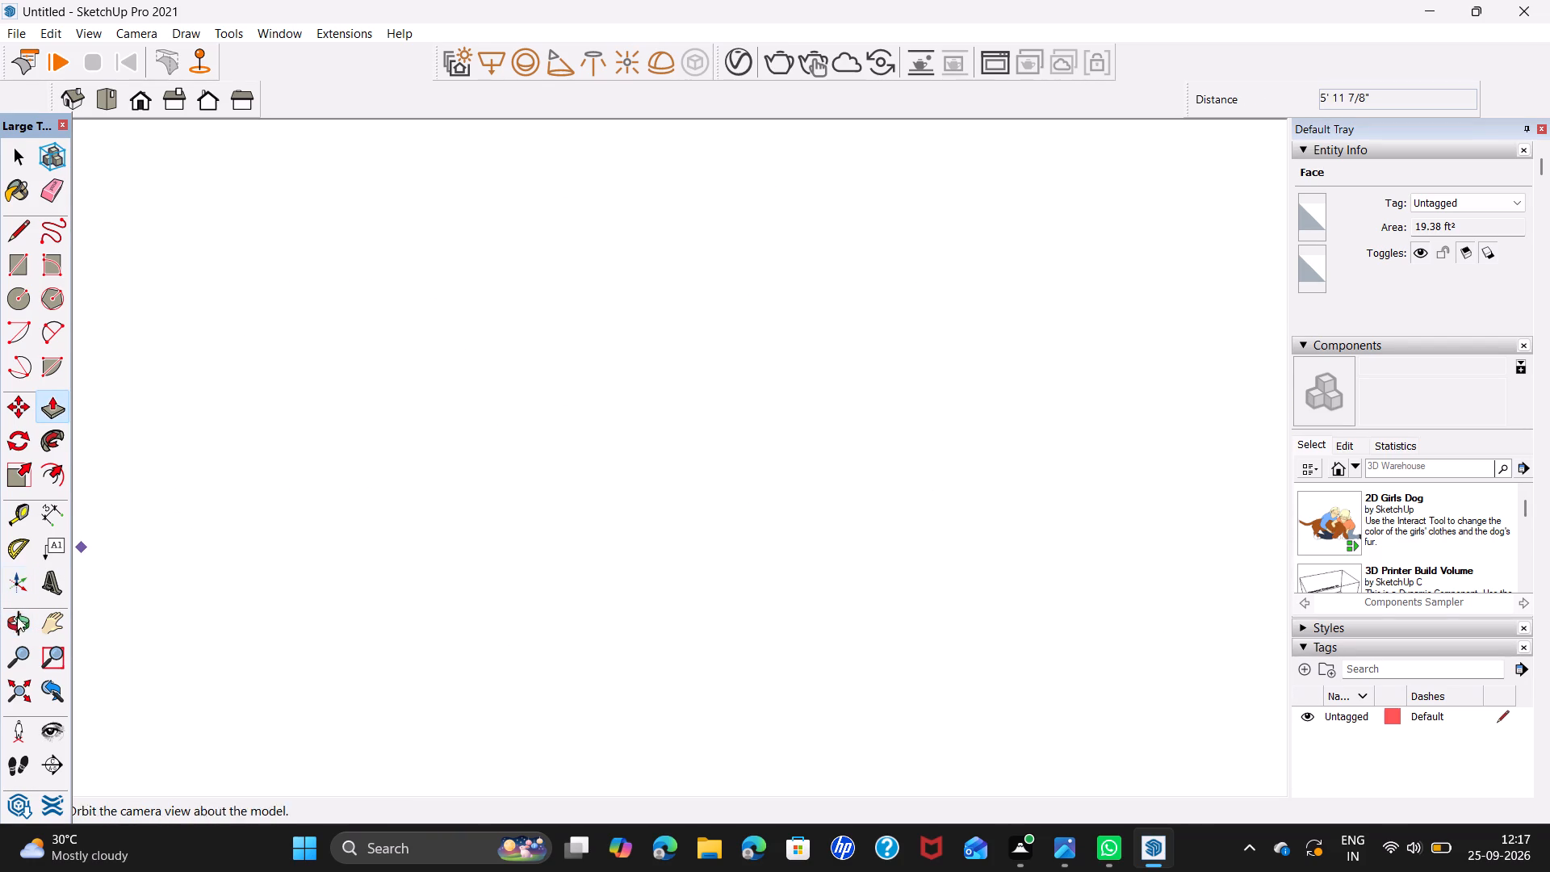
click(25, 692)
middle_drag(897, 422, 383, 490)
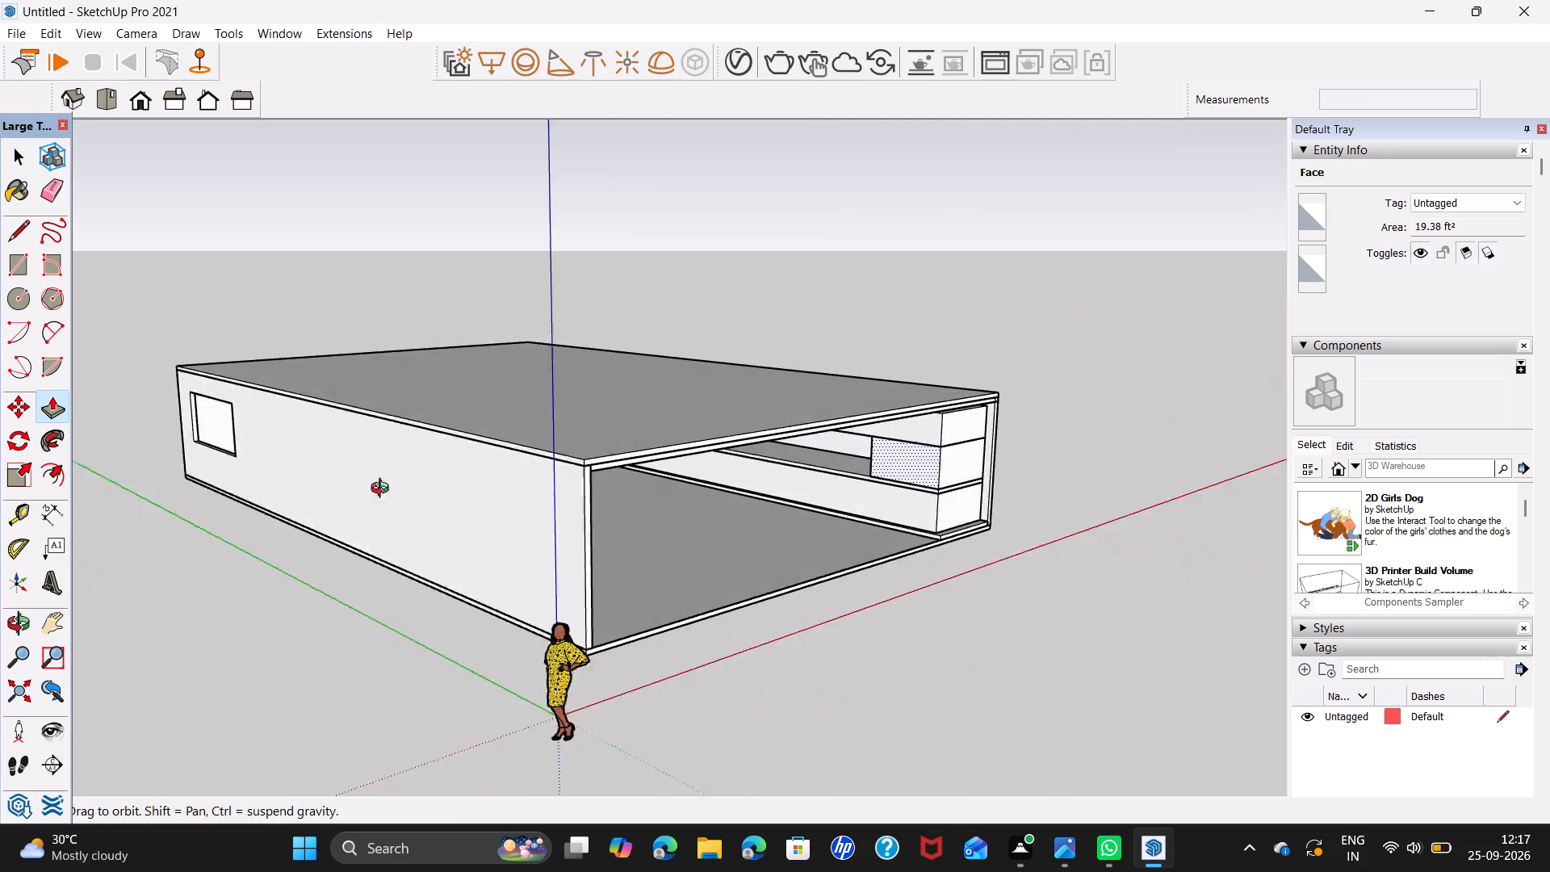
middle_drag(383, 490, 370, 490)
scroll(679, 509, up, 6)
middle_drag(604, 570, 634, 531)
scroll(554, 442, up, 3)
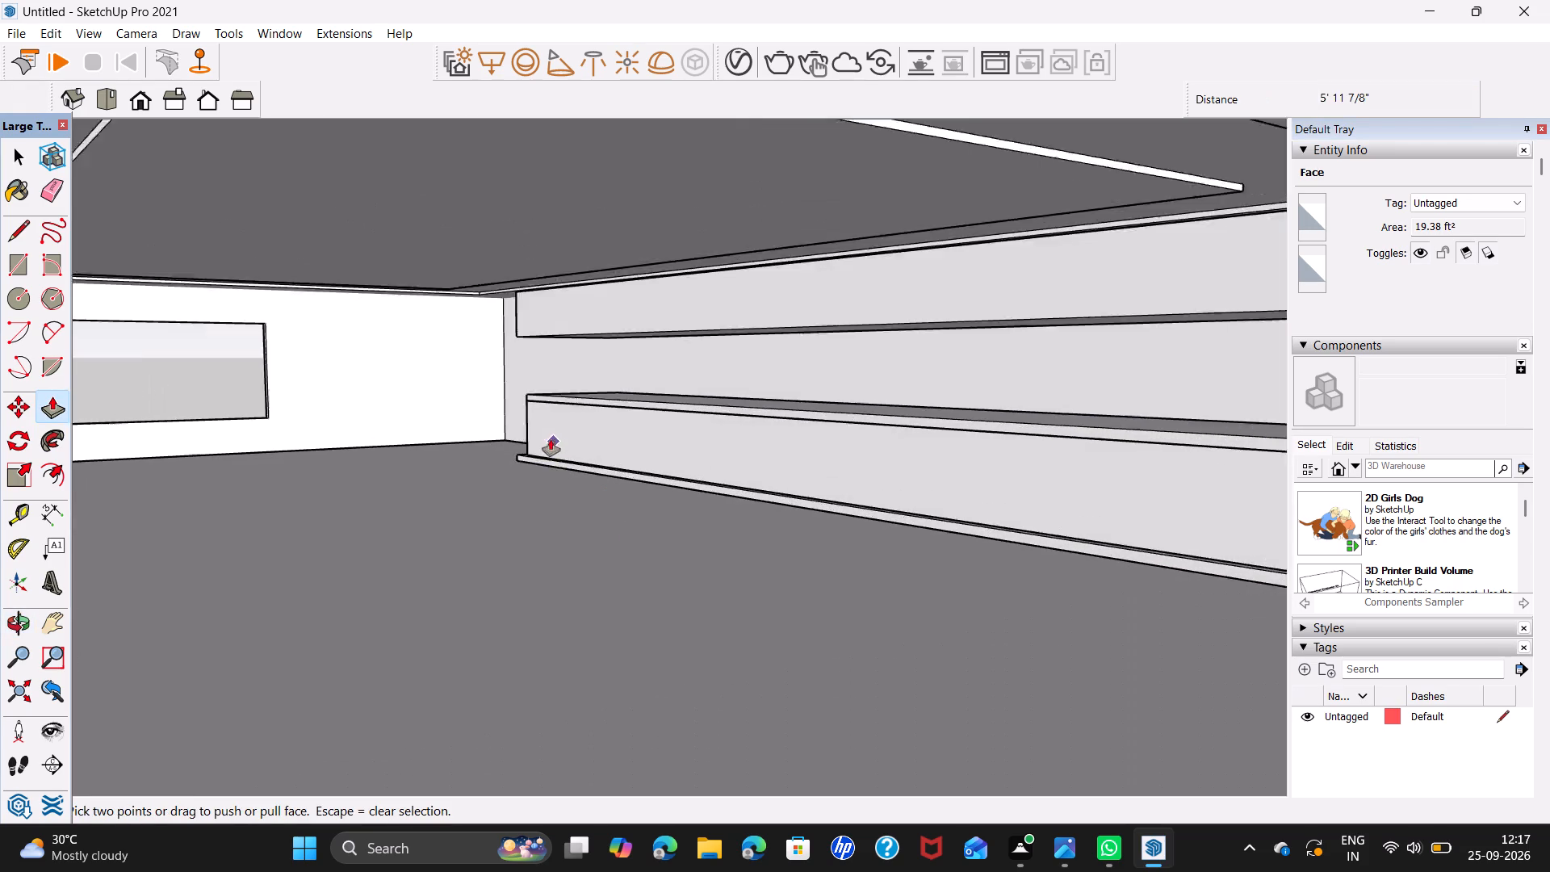
Examine the far end of the cabinet run and the open gap between the countertop and the upper cabinet.
scroll(551, 439, up, 3)
middle_drag(452, 539, 614, 559)
shift+middle_drag(619, 527, 469, 508)
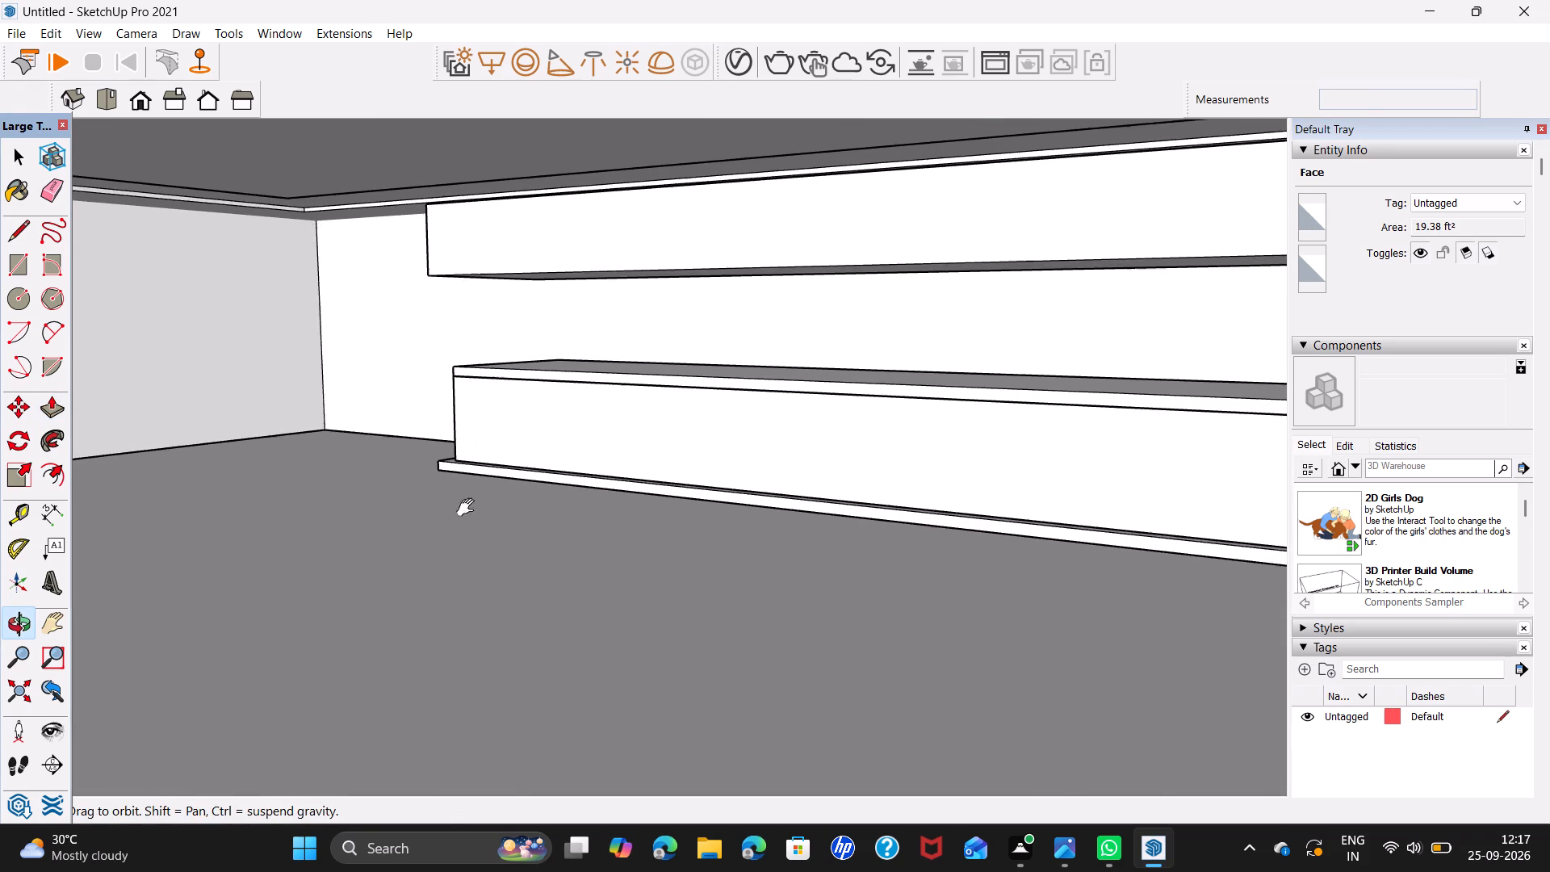
shift+middle_drag(469, 508, 274, 509)
middle_drag(246, 606, 385, 608)
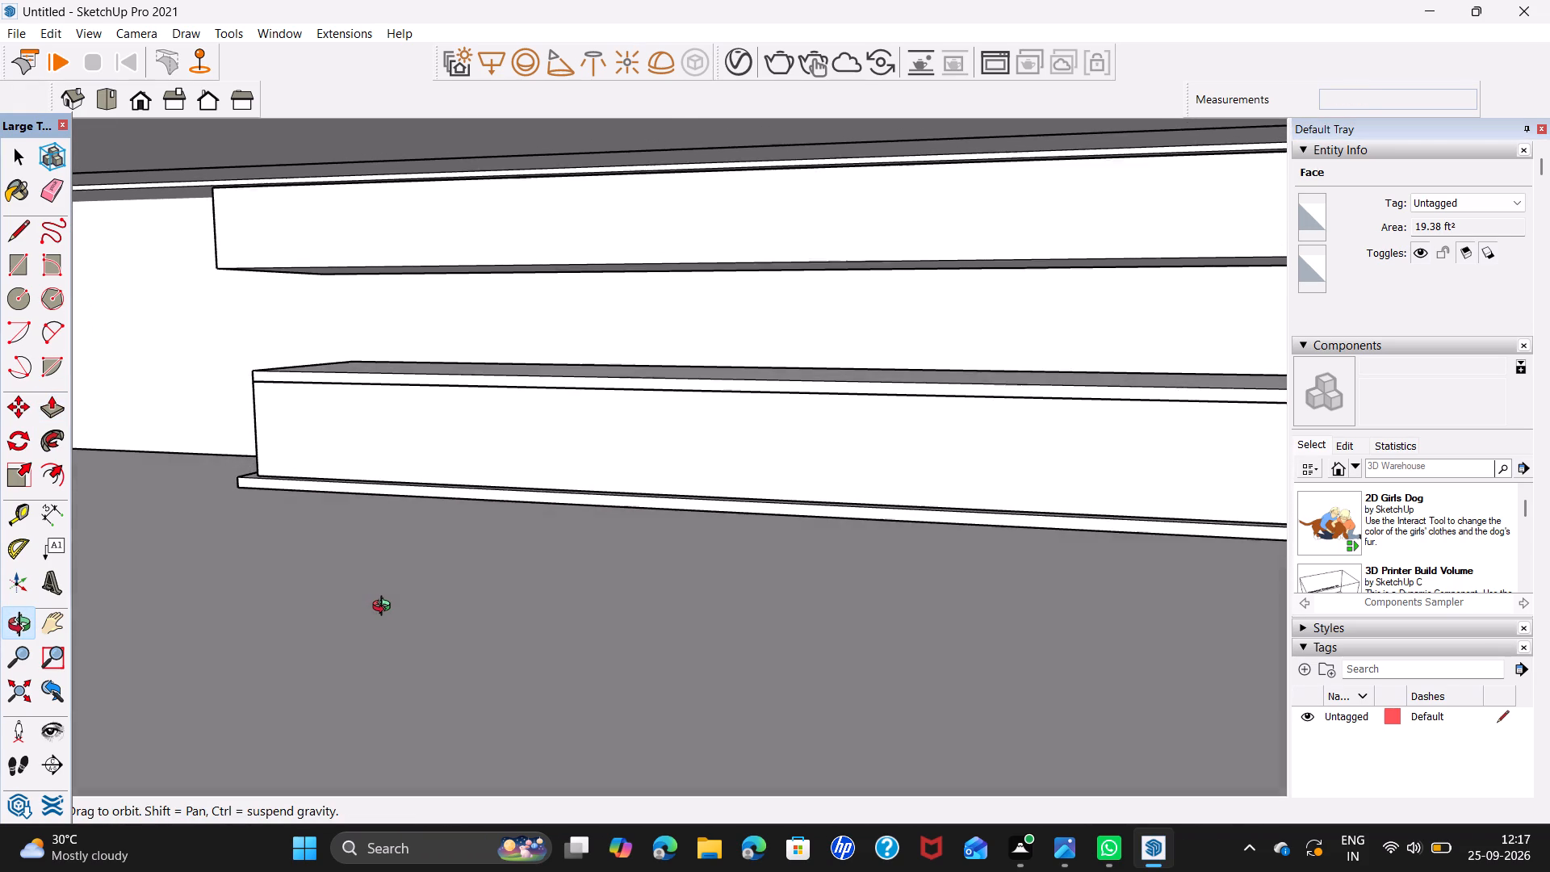
middle_drag(385, 608, 388, 594)
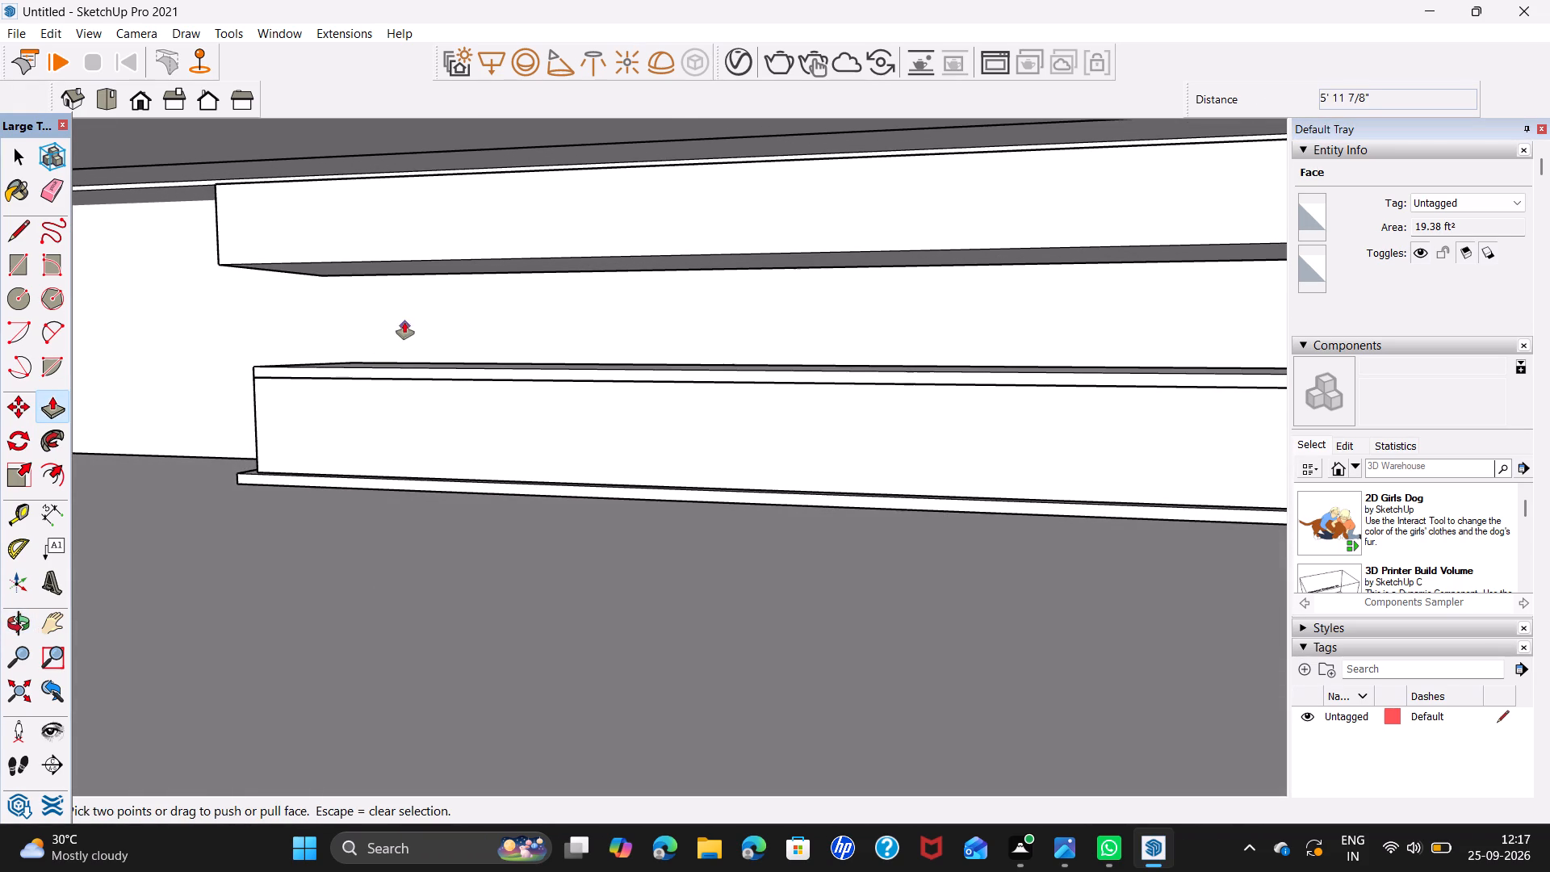
key(space)
scroll(376, 292, up, 2)
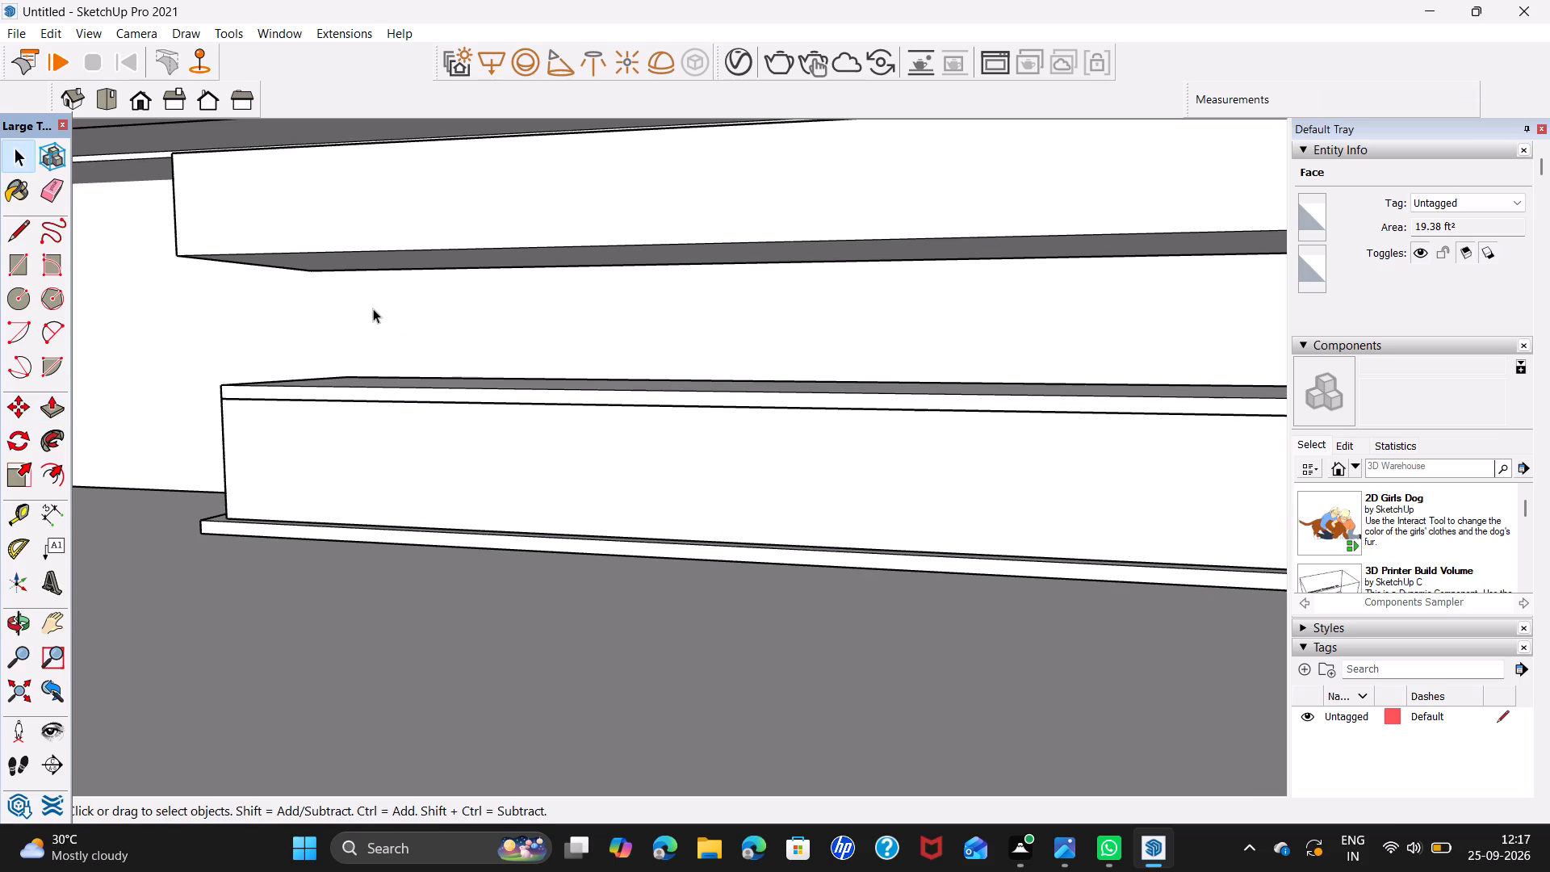
Draw a rectangle about 31' 9 1/2" by 1' 8 1/4" on the wall directly under the upper cabinet, starting at the open-end block.
click(18, 258)
scroll(496, 378, down, 5)
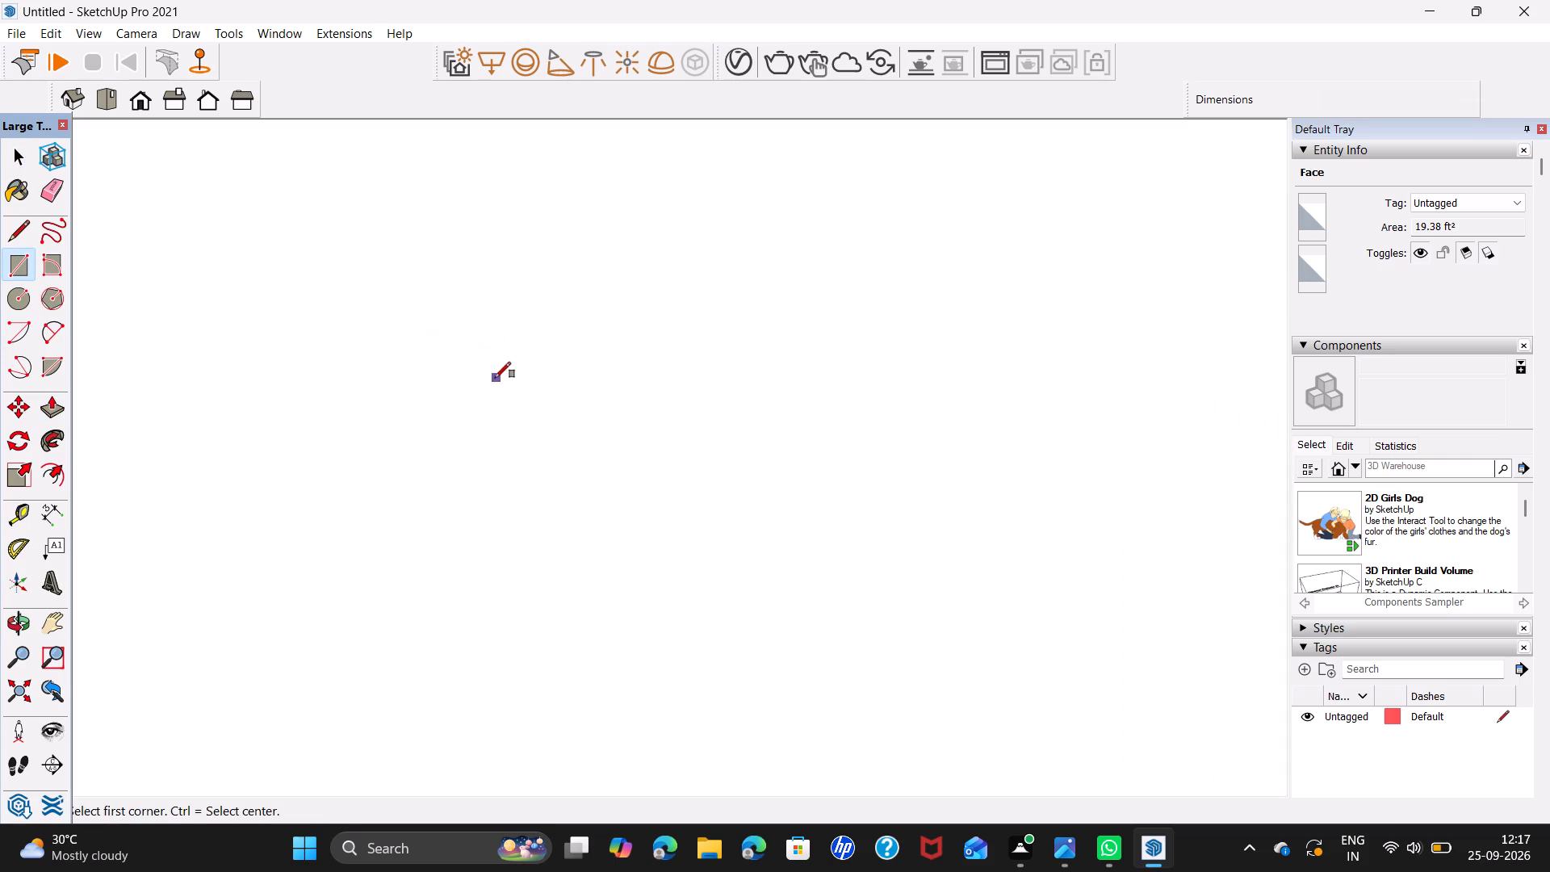
click(21, 695)
middle_drag(859, 472, 460, 615)
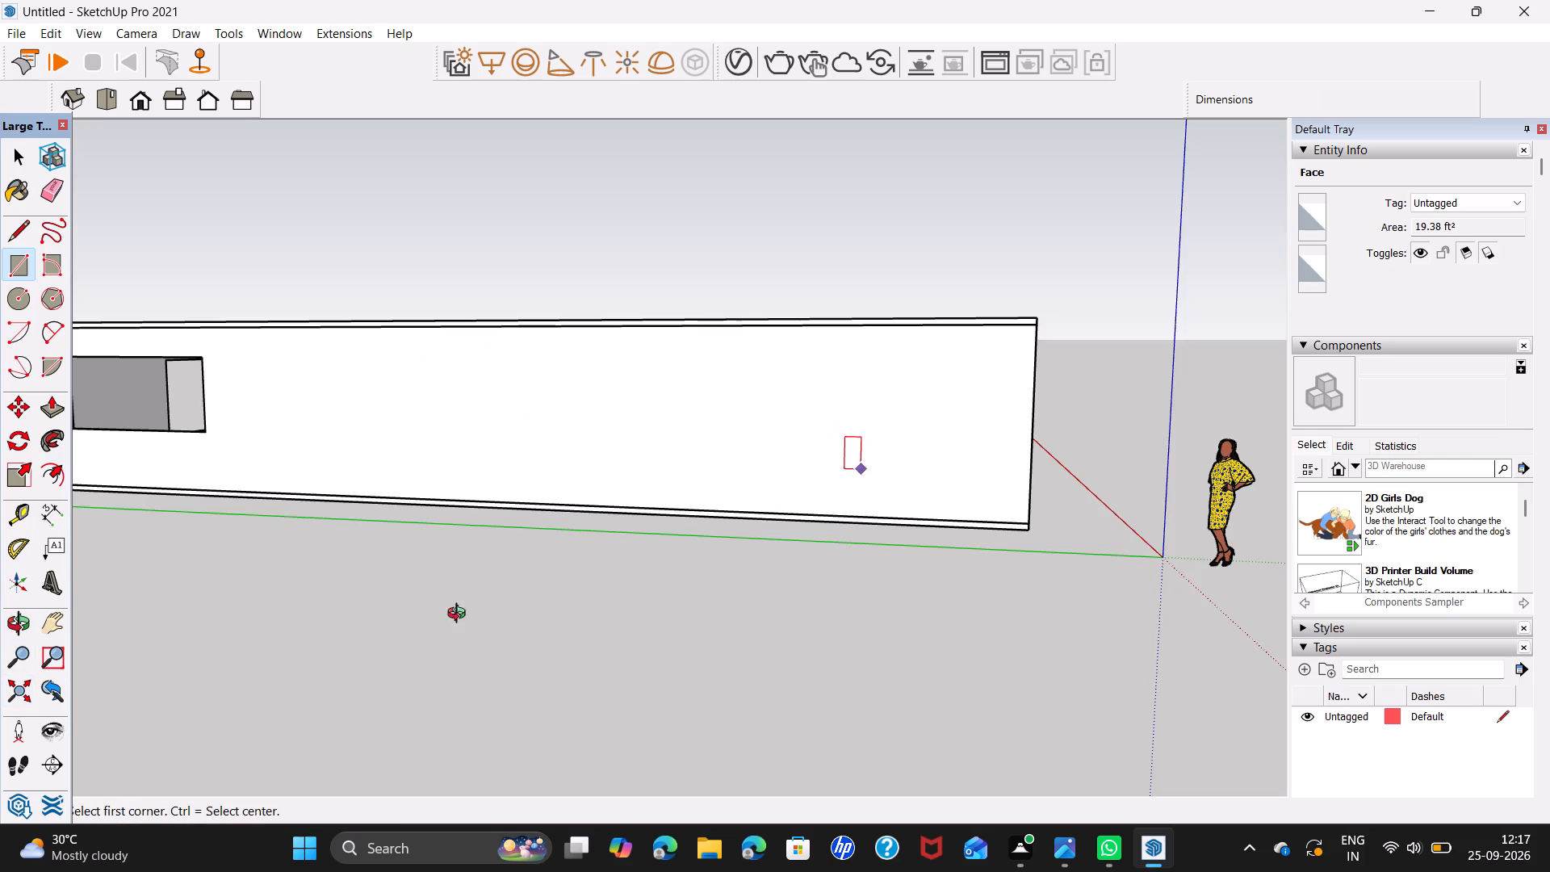
middle_drag(460, 615, 503, 520)
scroll(718, 425, up, 4)
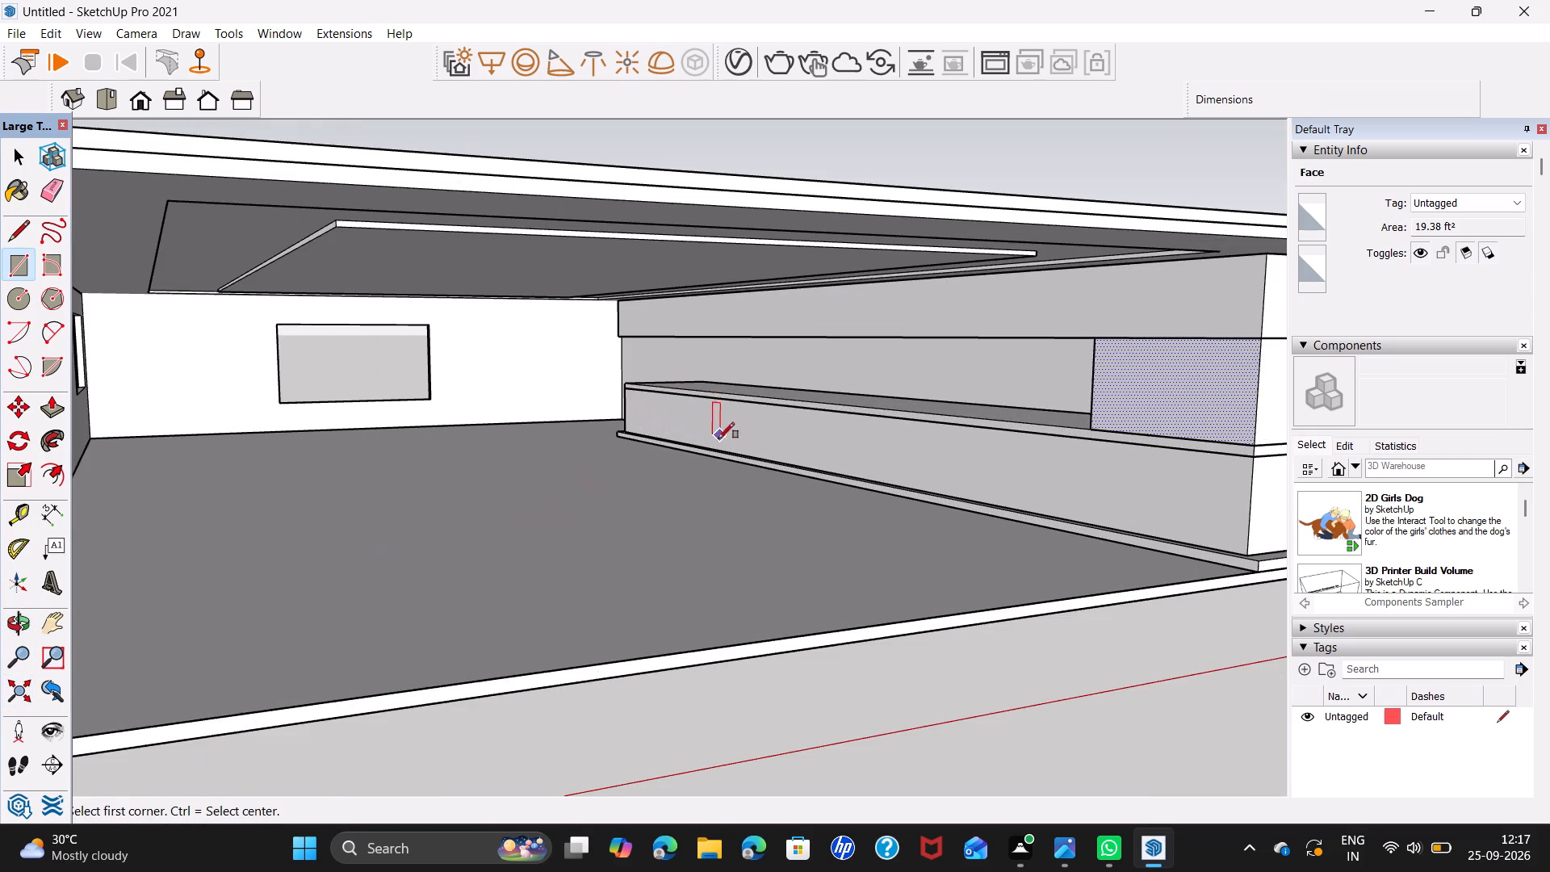
middle_drag(644, 480, 682, 474)
shift+middle_drag(752, 390, 486, 413)
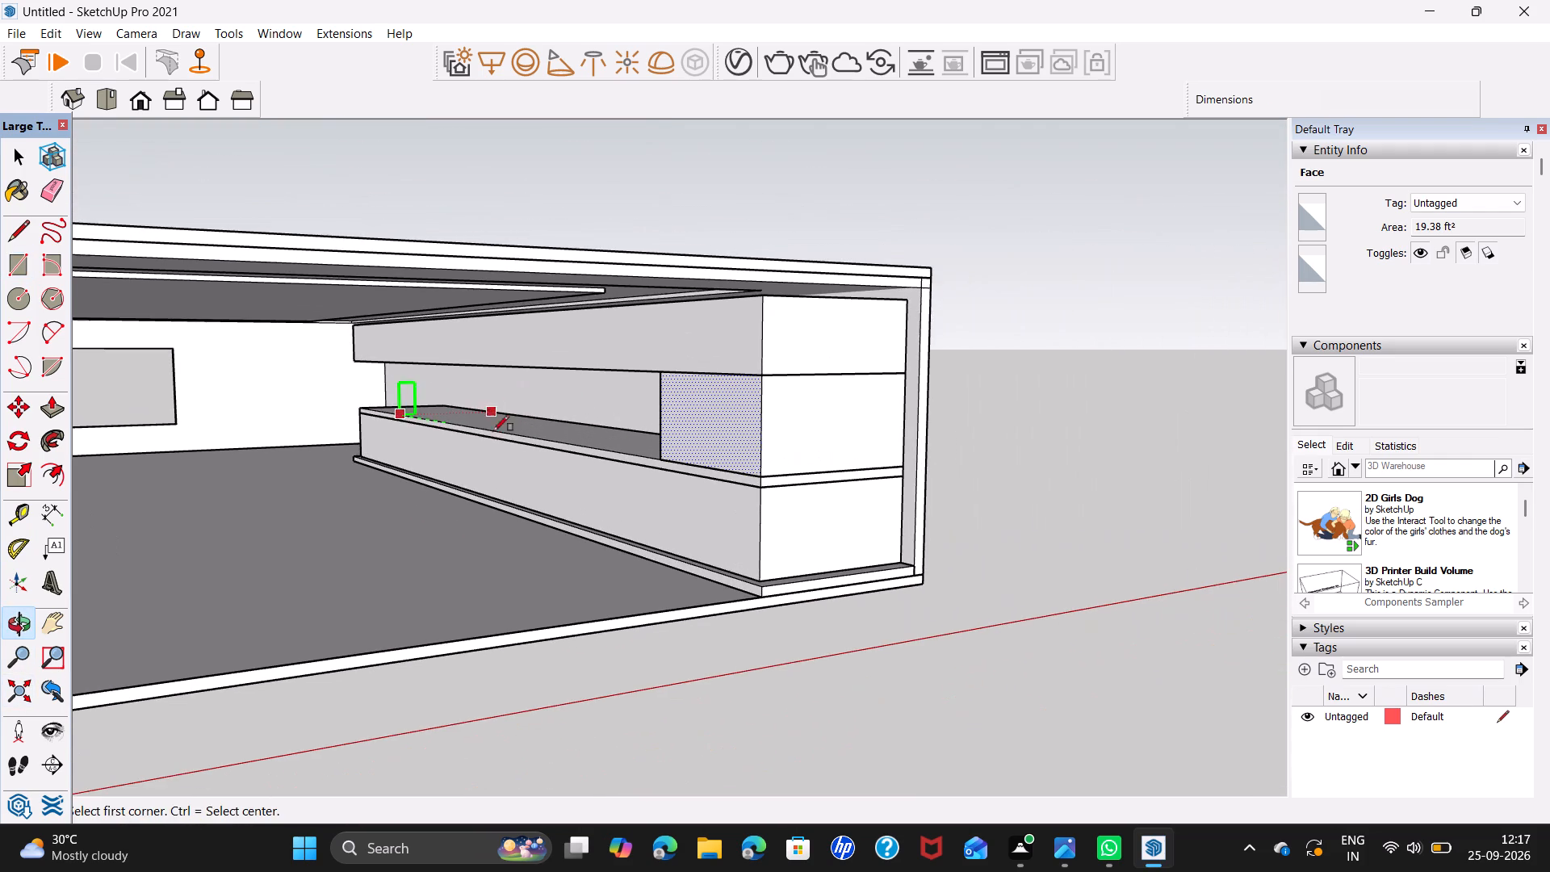
middle_drag(508, 483, 656, 468)
scroll(662, 399, up, 5)
middle_drag(608, 498, 623, 498)
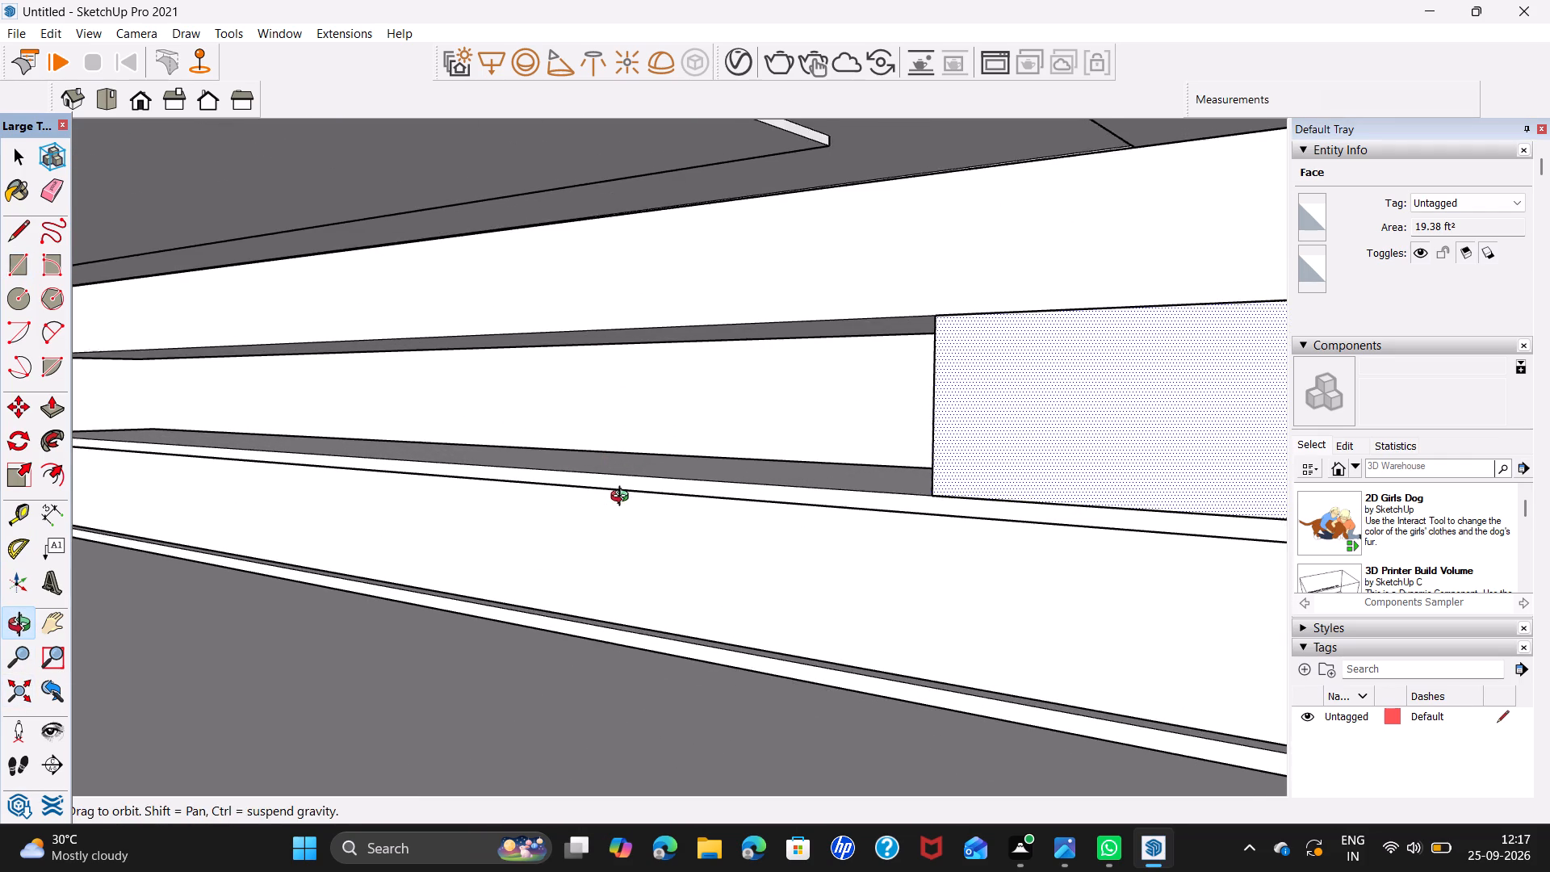
middle_drag(623, 498, 655, 498)
middle_drag(658, 540, 829, 554)
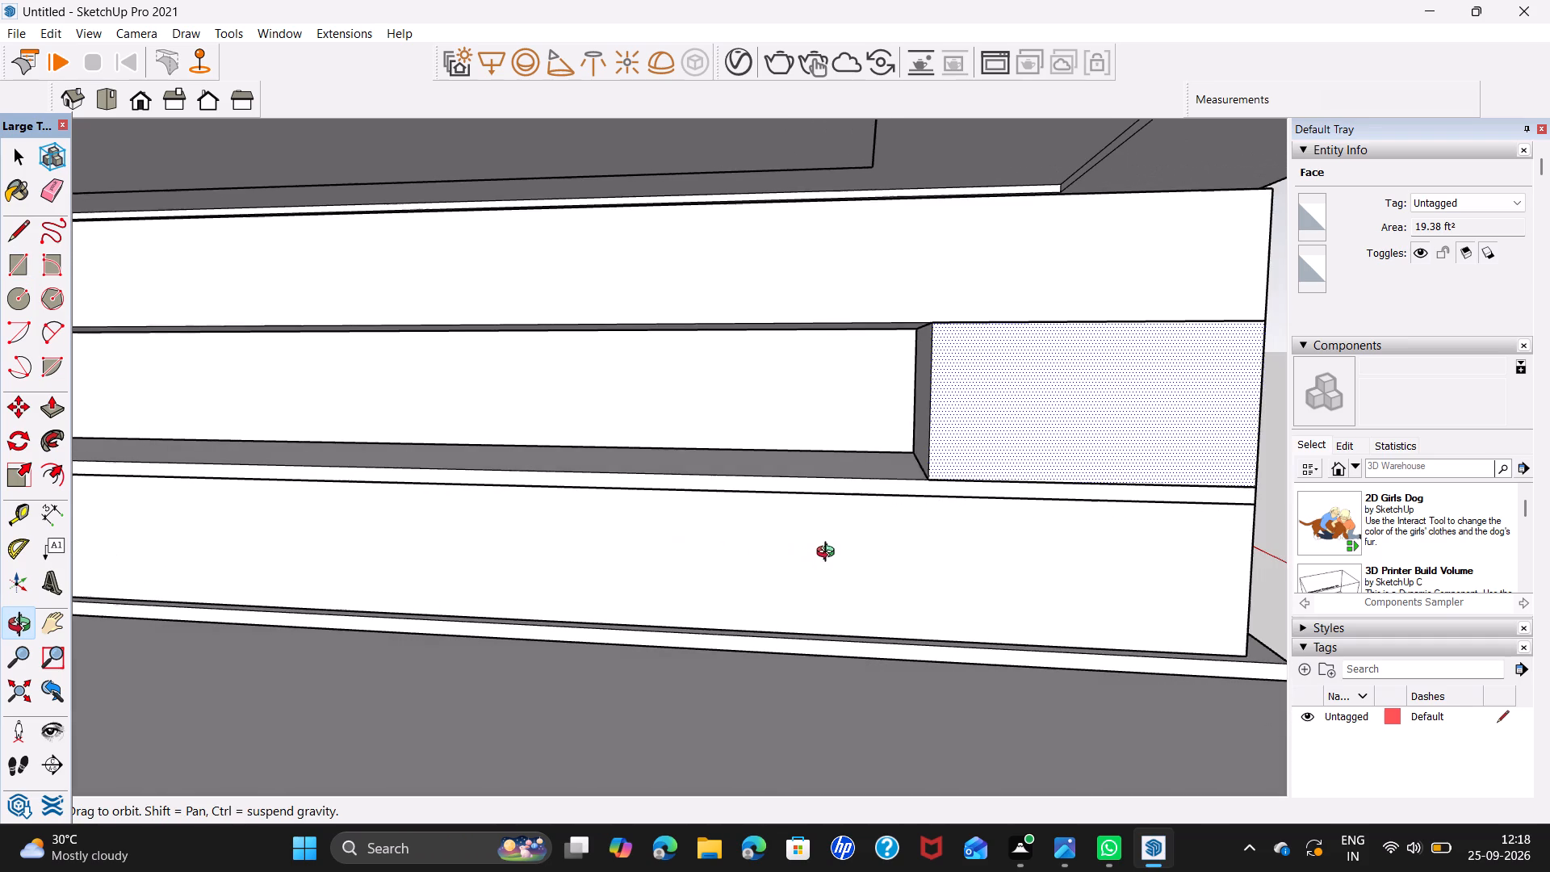
middle_drag(829, 554, 835, 554)
click(914, 333)
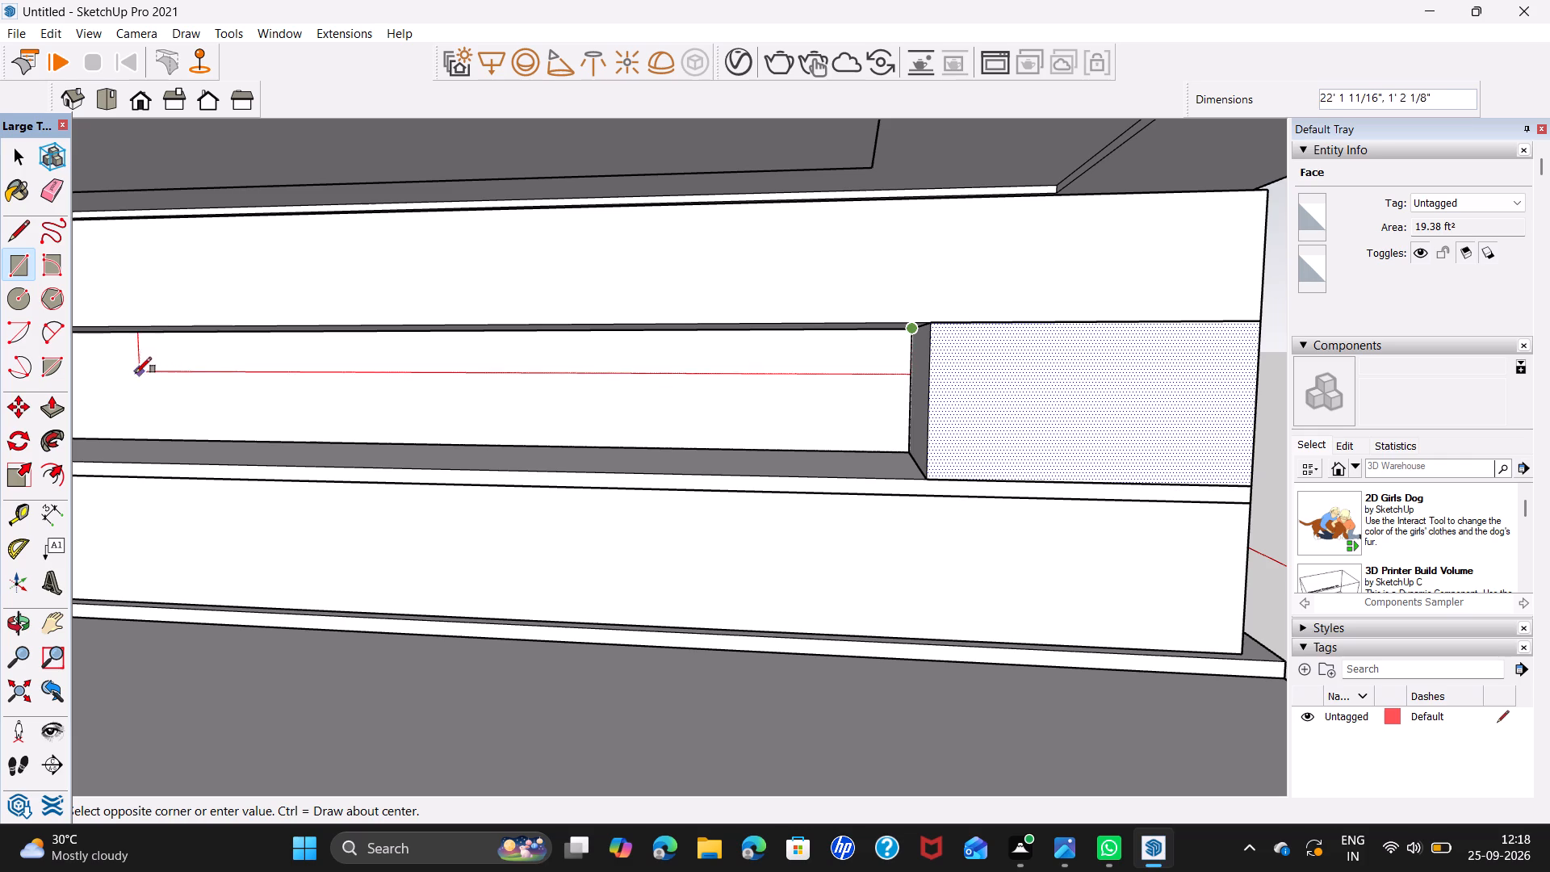
scroll(101, 382, down, 3)
shift+middle_drag(101, 382, 309, 407)
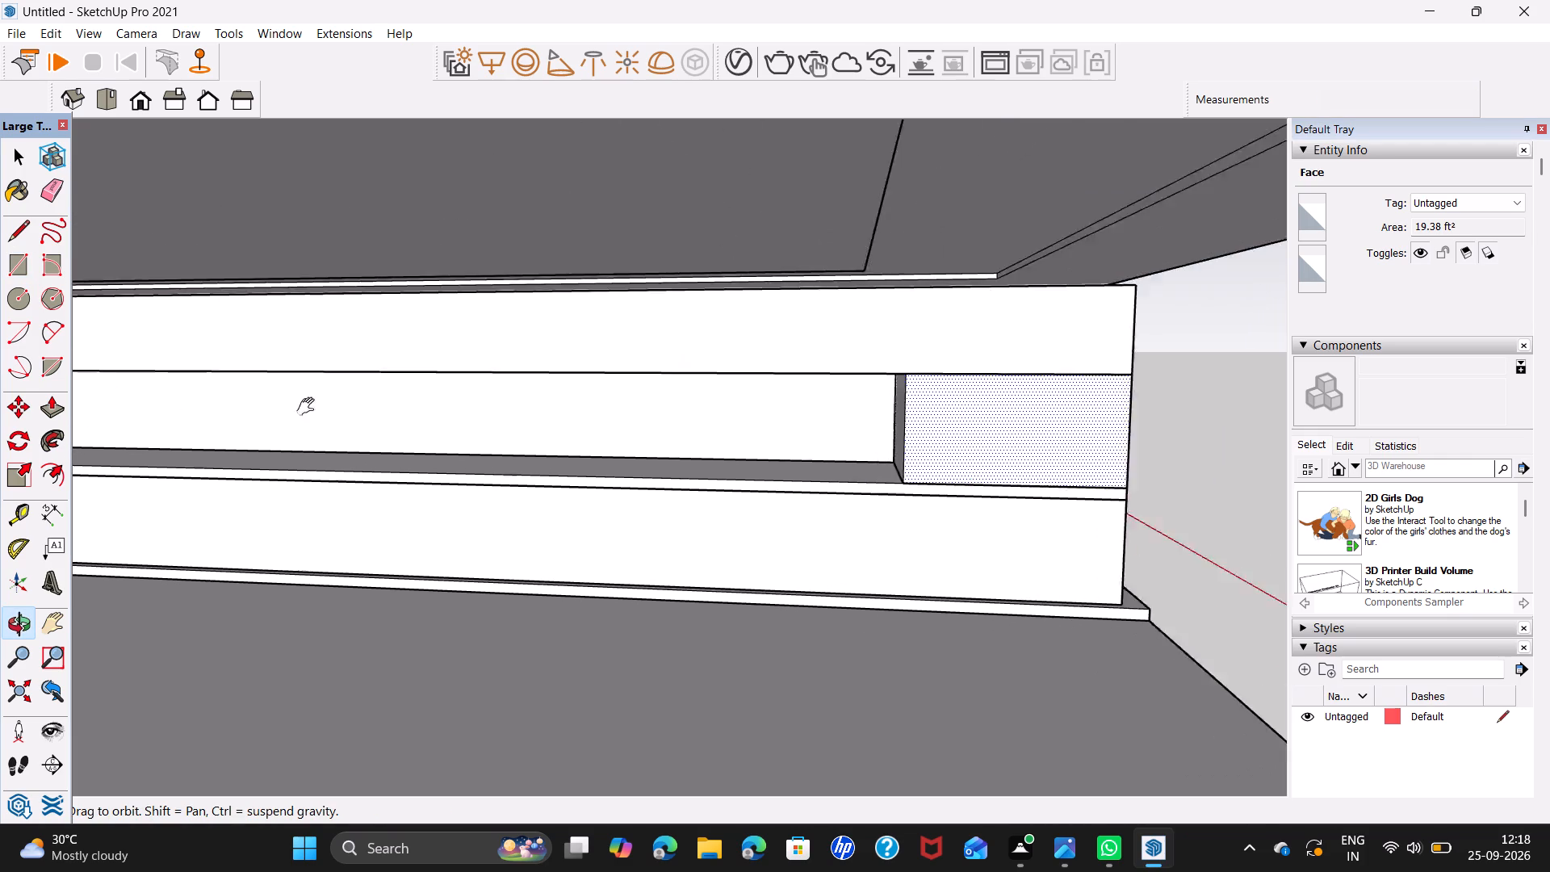
shift+middle_drag(309, 407, 508, 415)
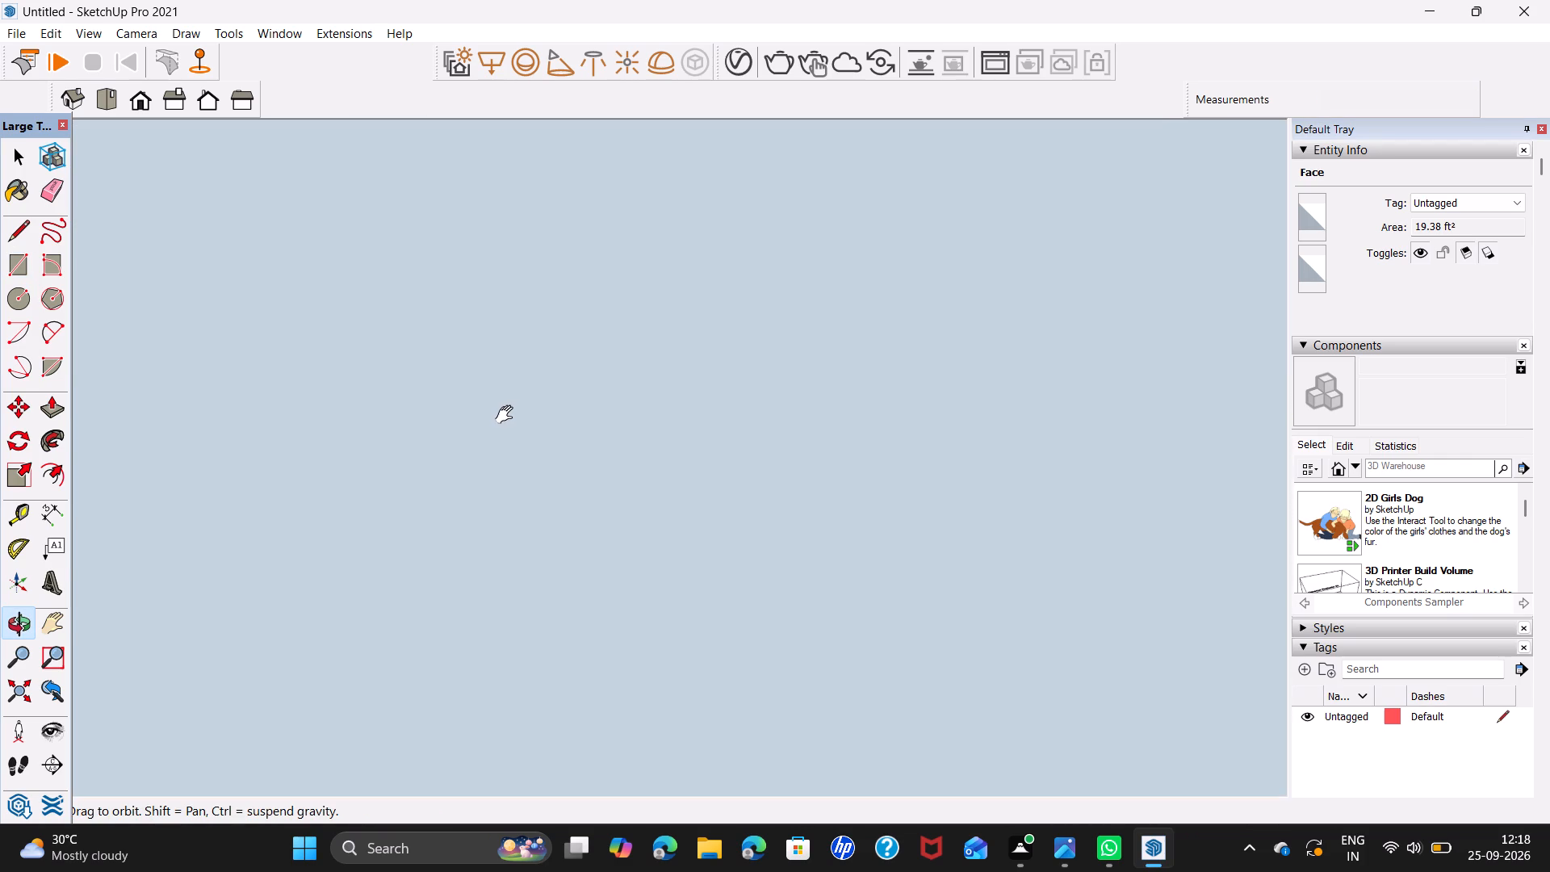
shift+middle_drag(508, 415, 458, 415)
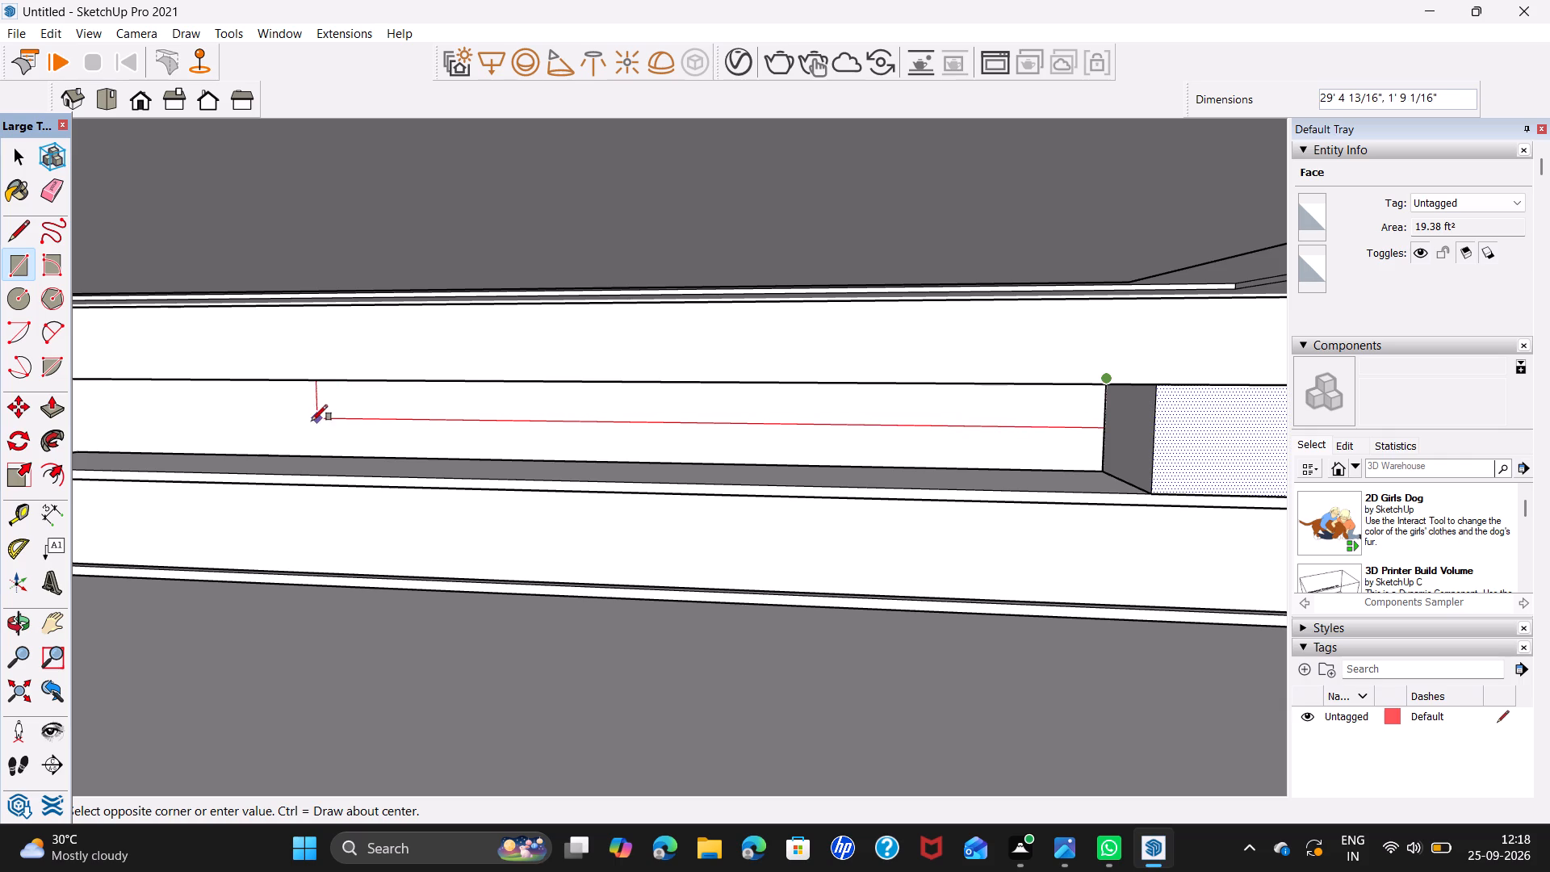
click(256, 418)
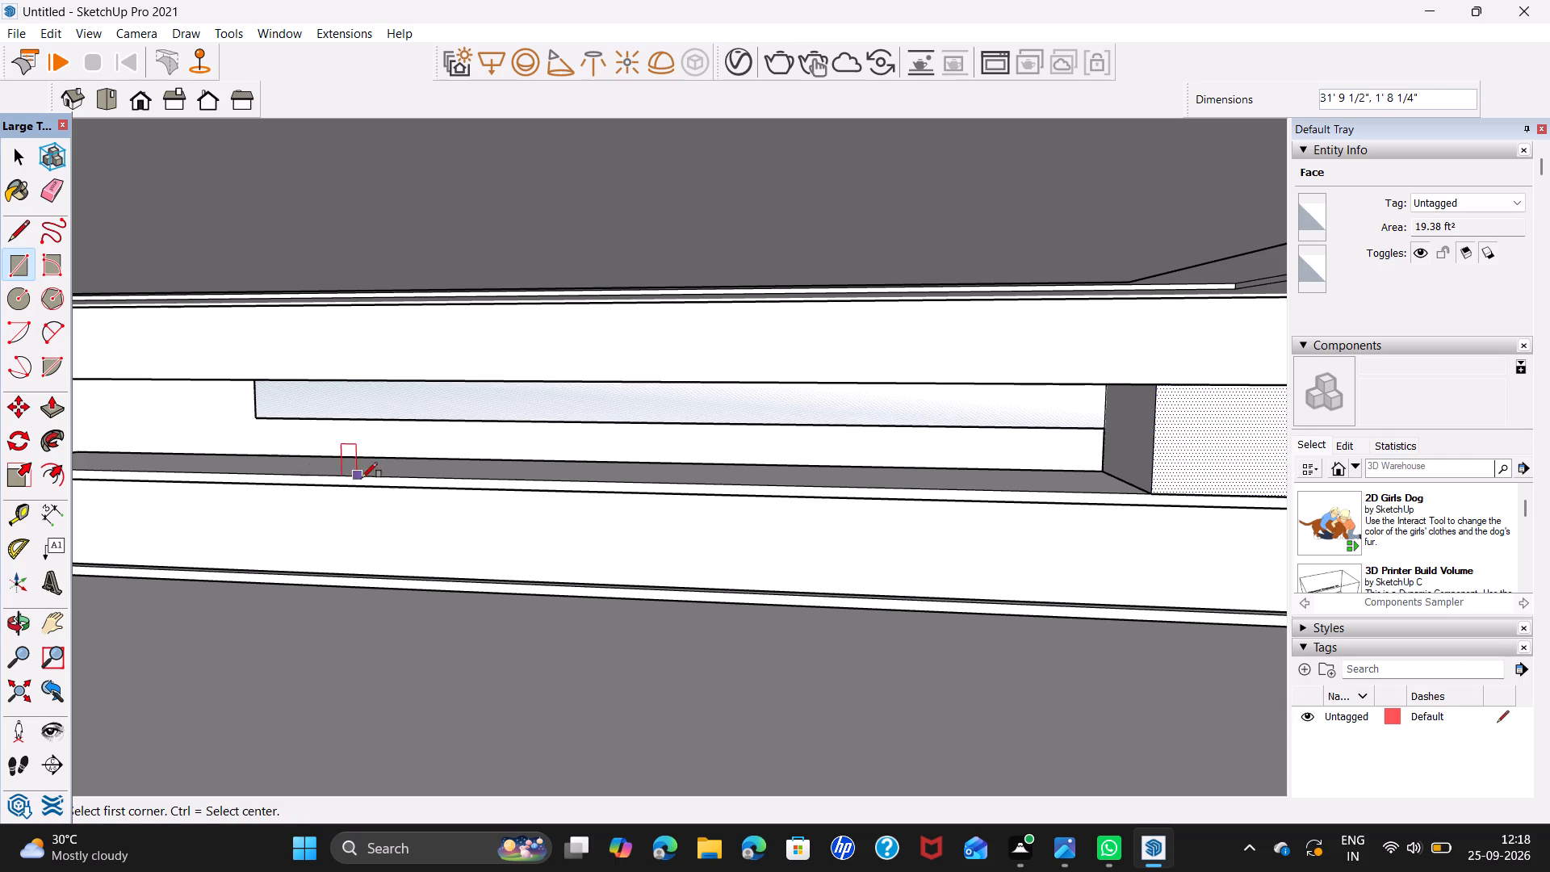
Reverse the face of the long rectangle under the upper cabinet.
key(space)
right_click(469, 405)
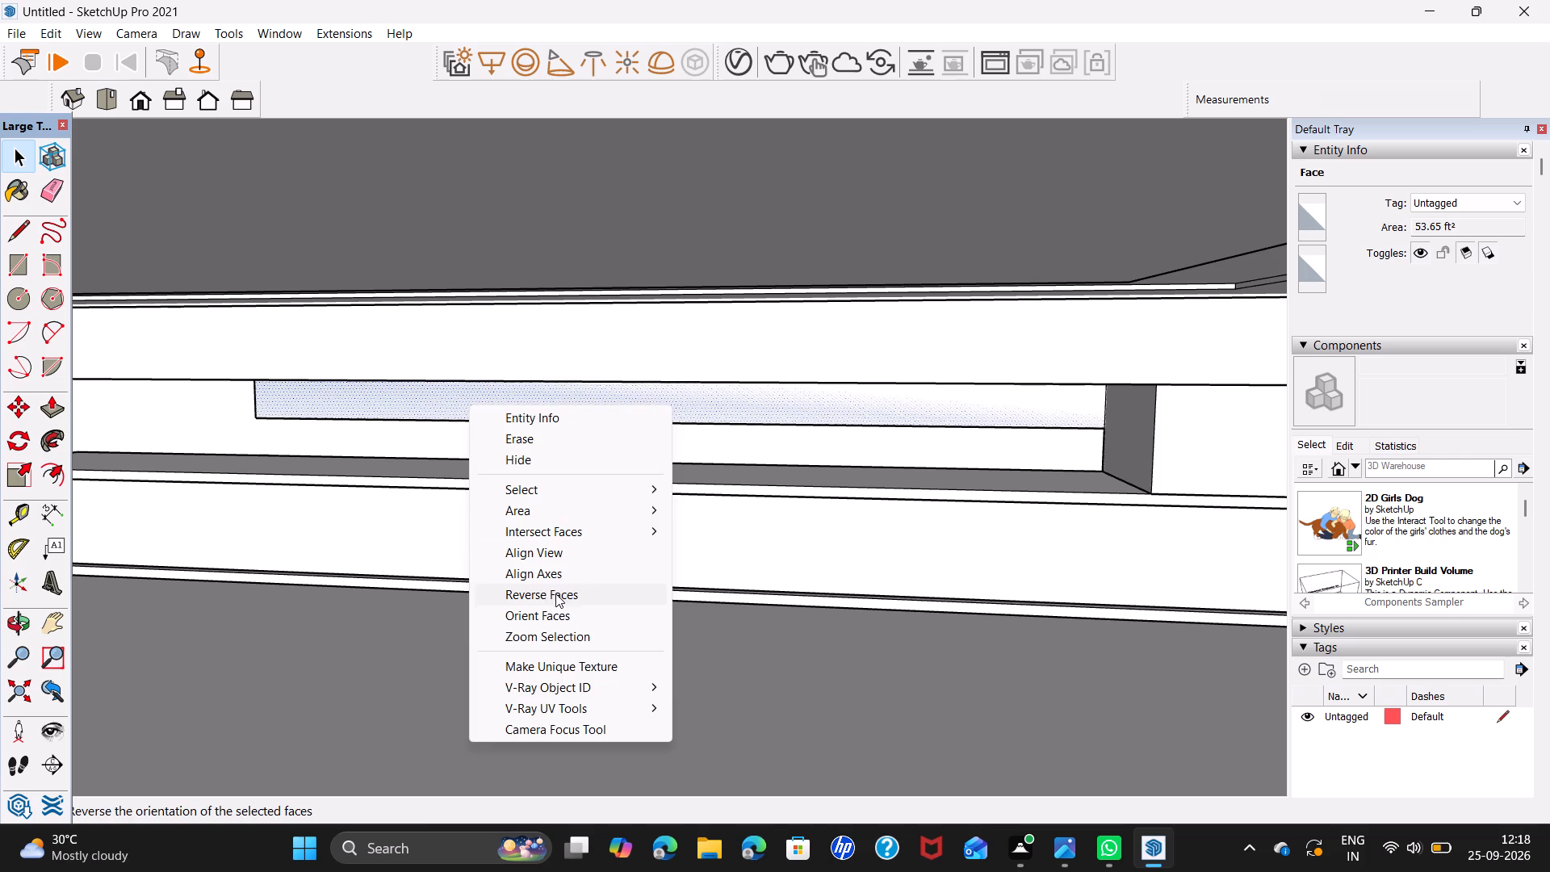
click(555, 593)
click(1209, 450)
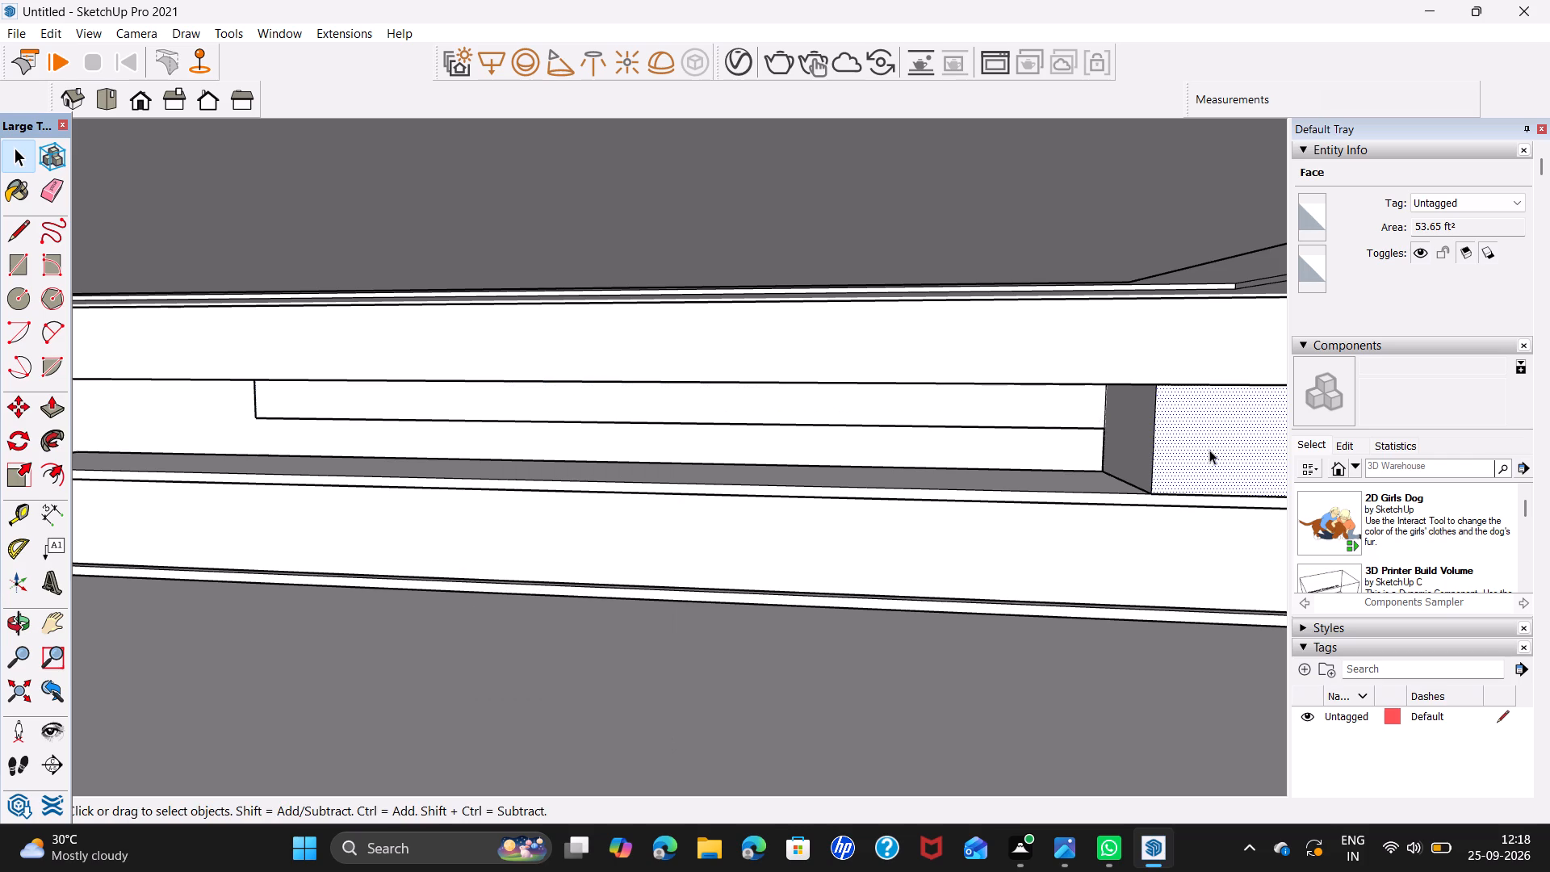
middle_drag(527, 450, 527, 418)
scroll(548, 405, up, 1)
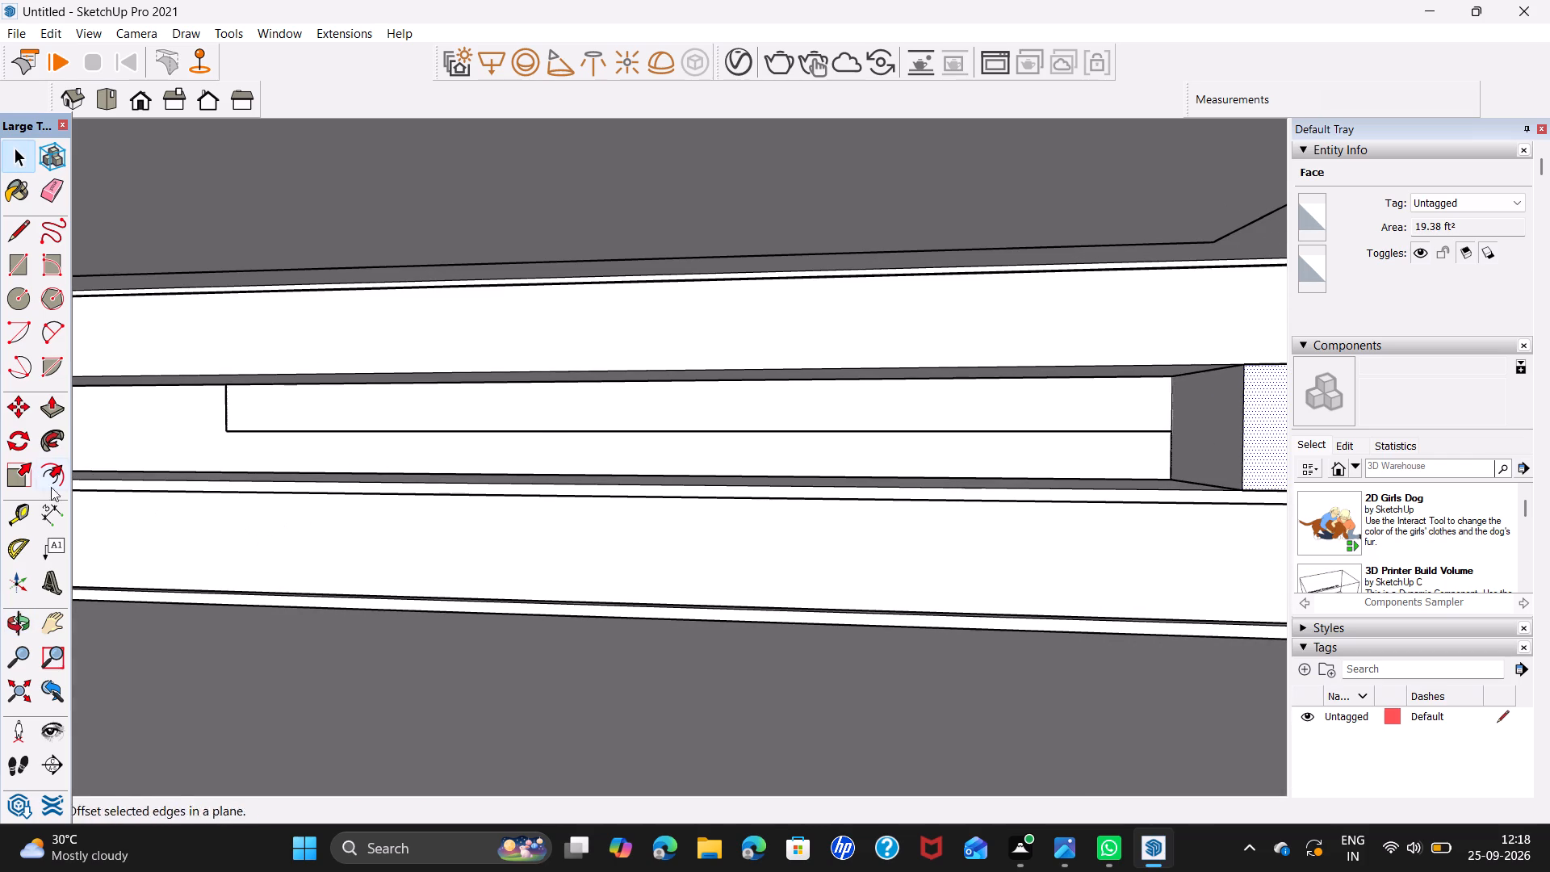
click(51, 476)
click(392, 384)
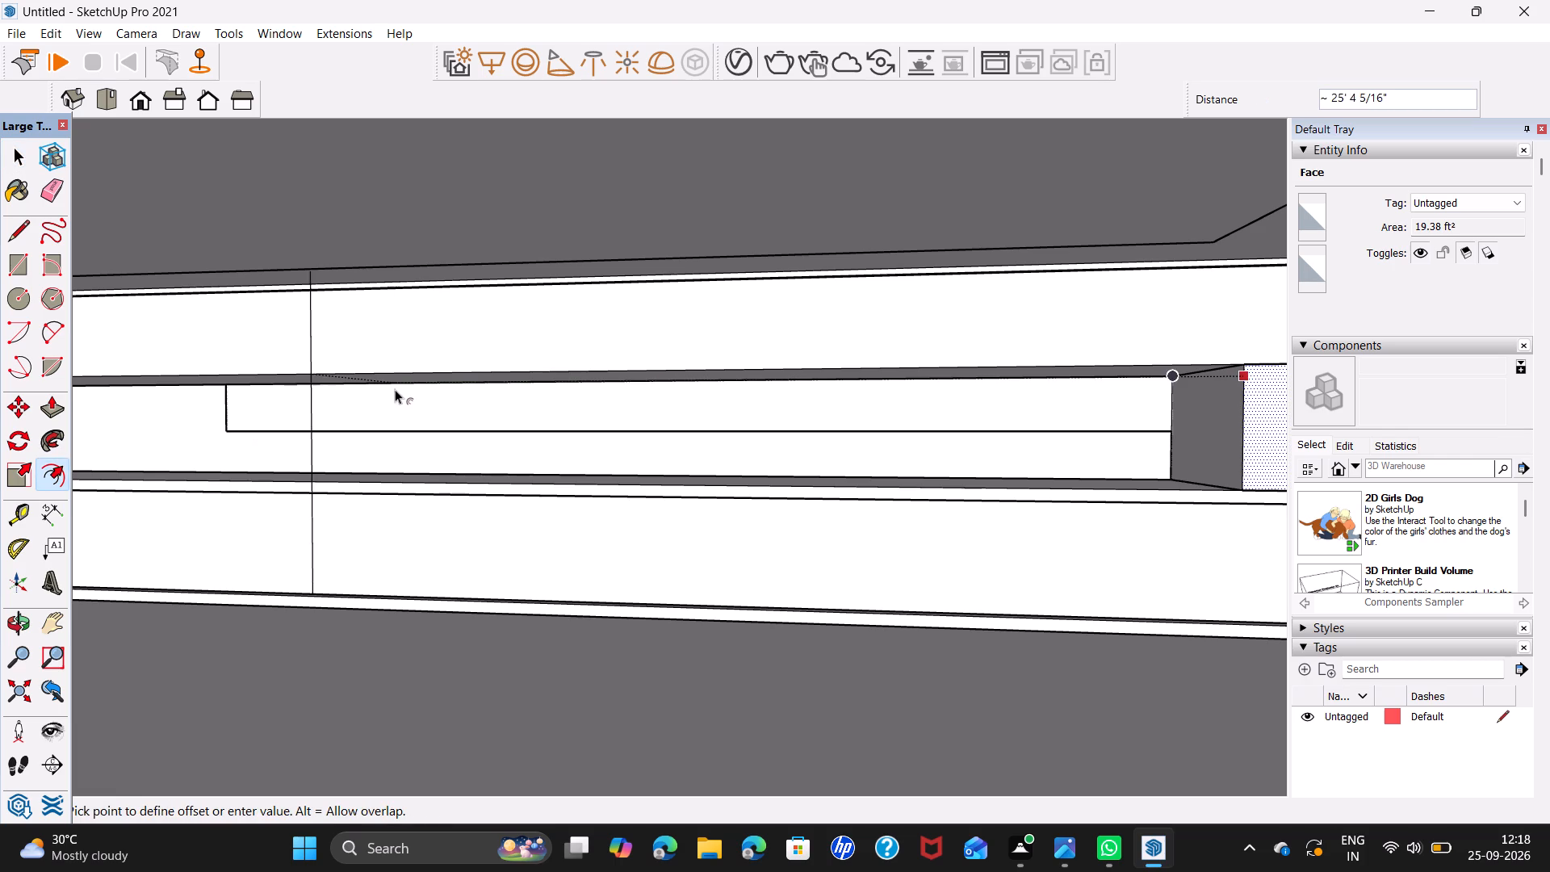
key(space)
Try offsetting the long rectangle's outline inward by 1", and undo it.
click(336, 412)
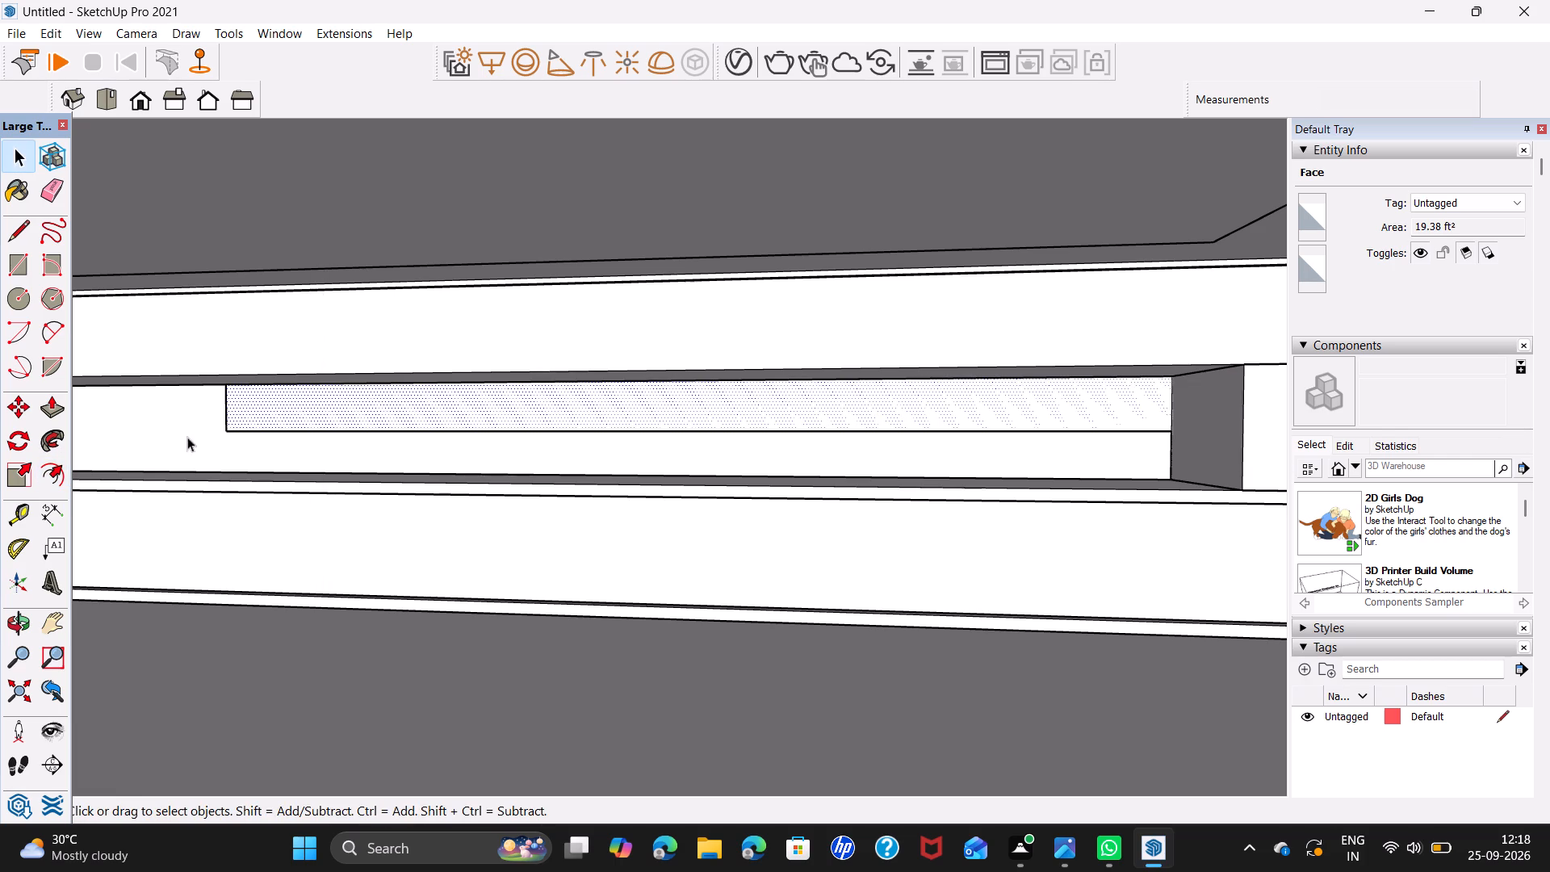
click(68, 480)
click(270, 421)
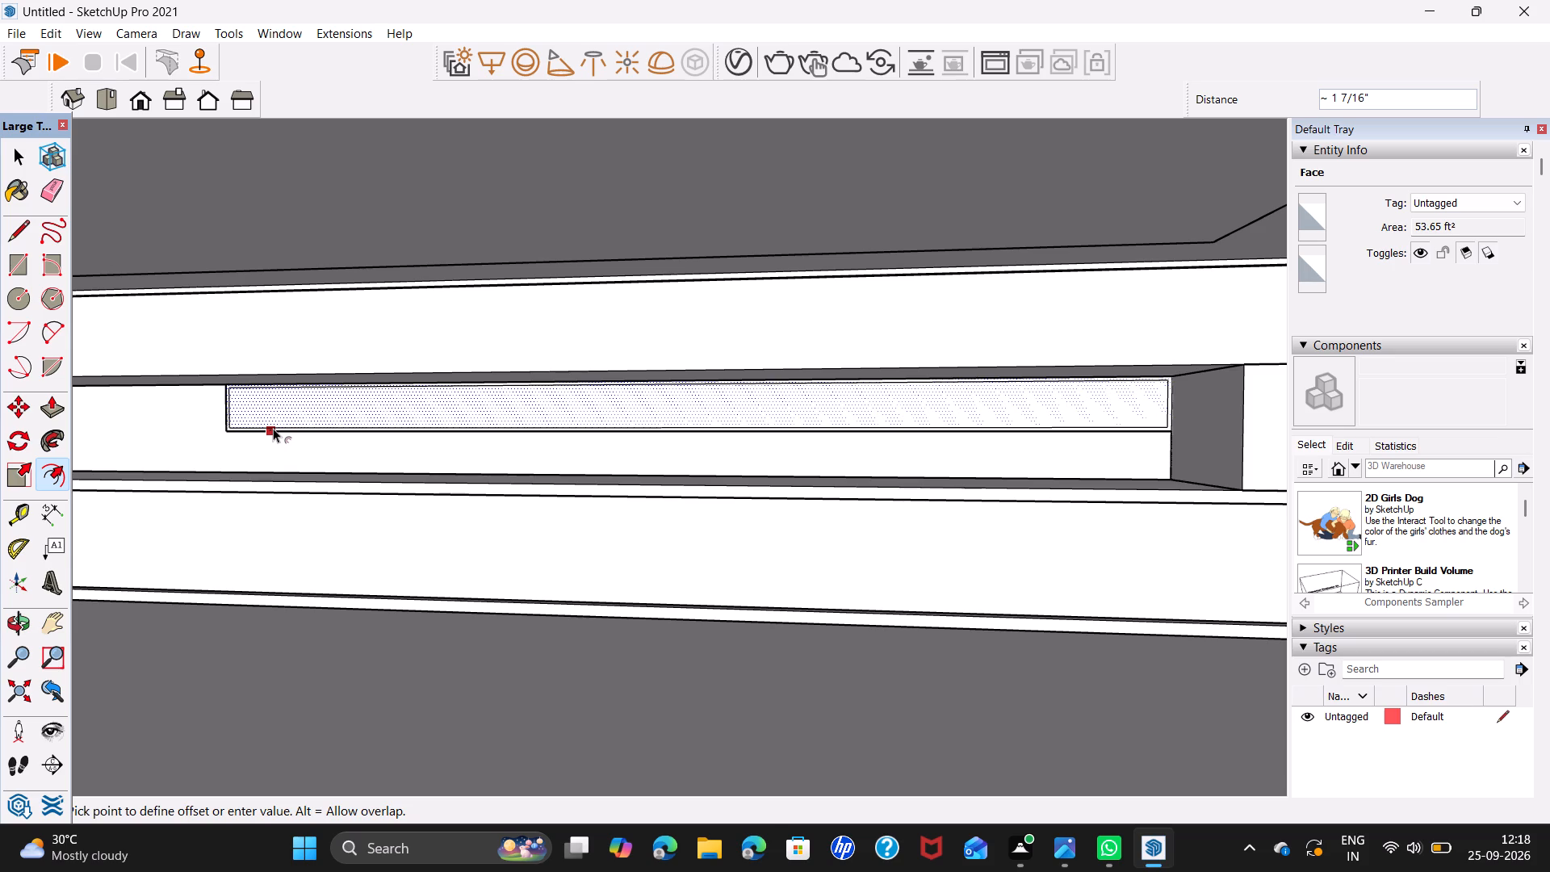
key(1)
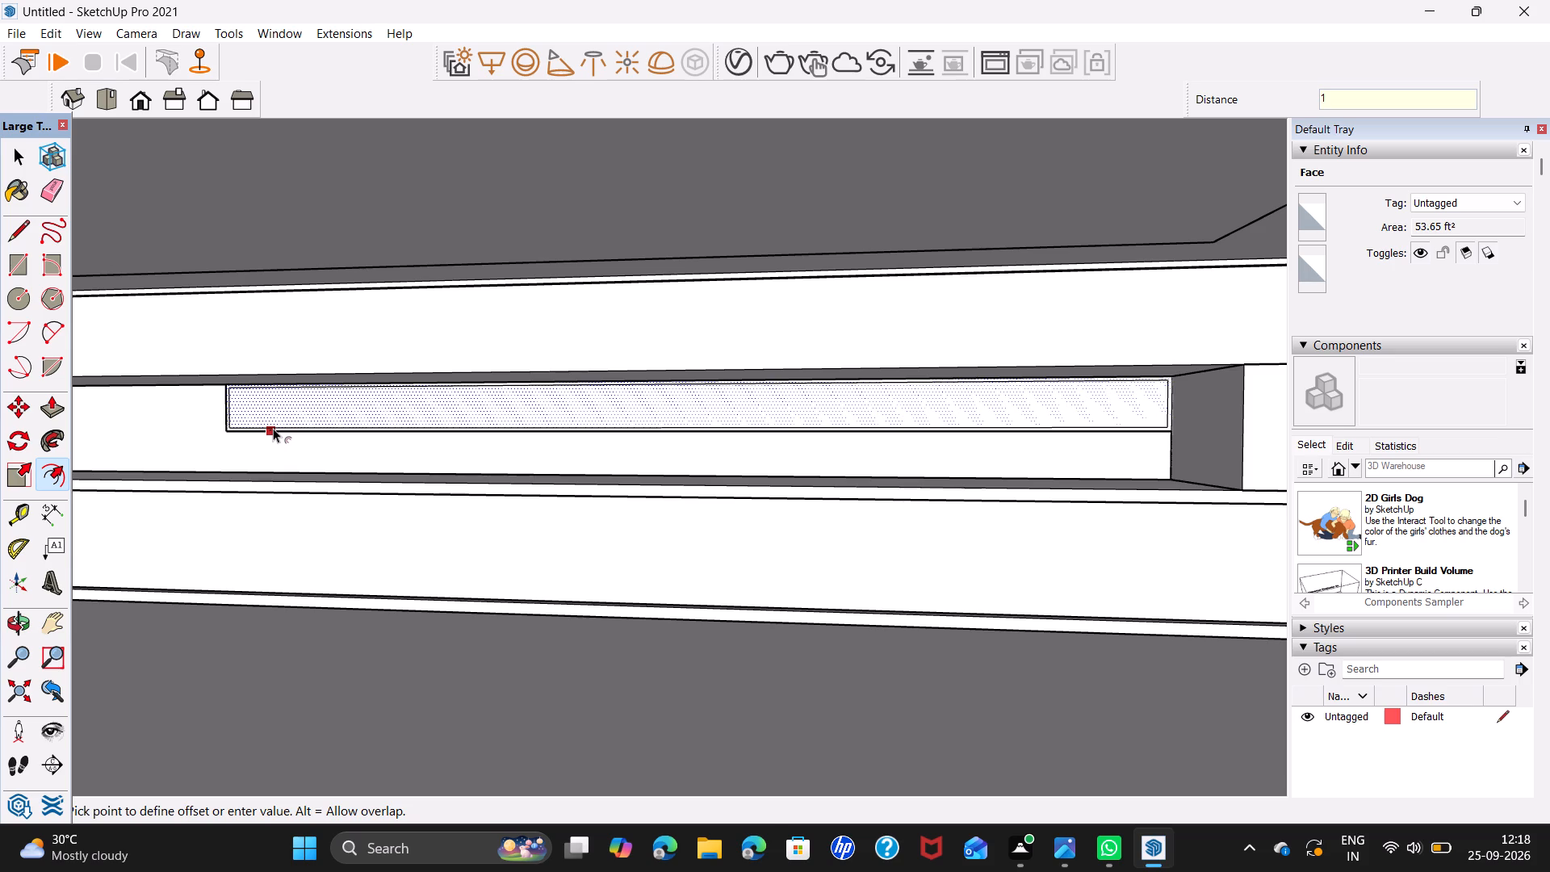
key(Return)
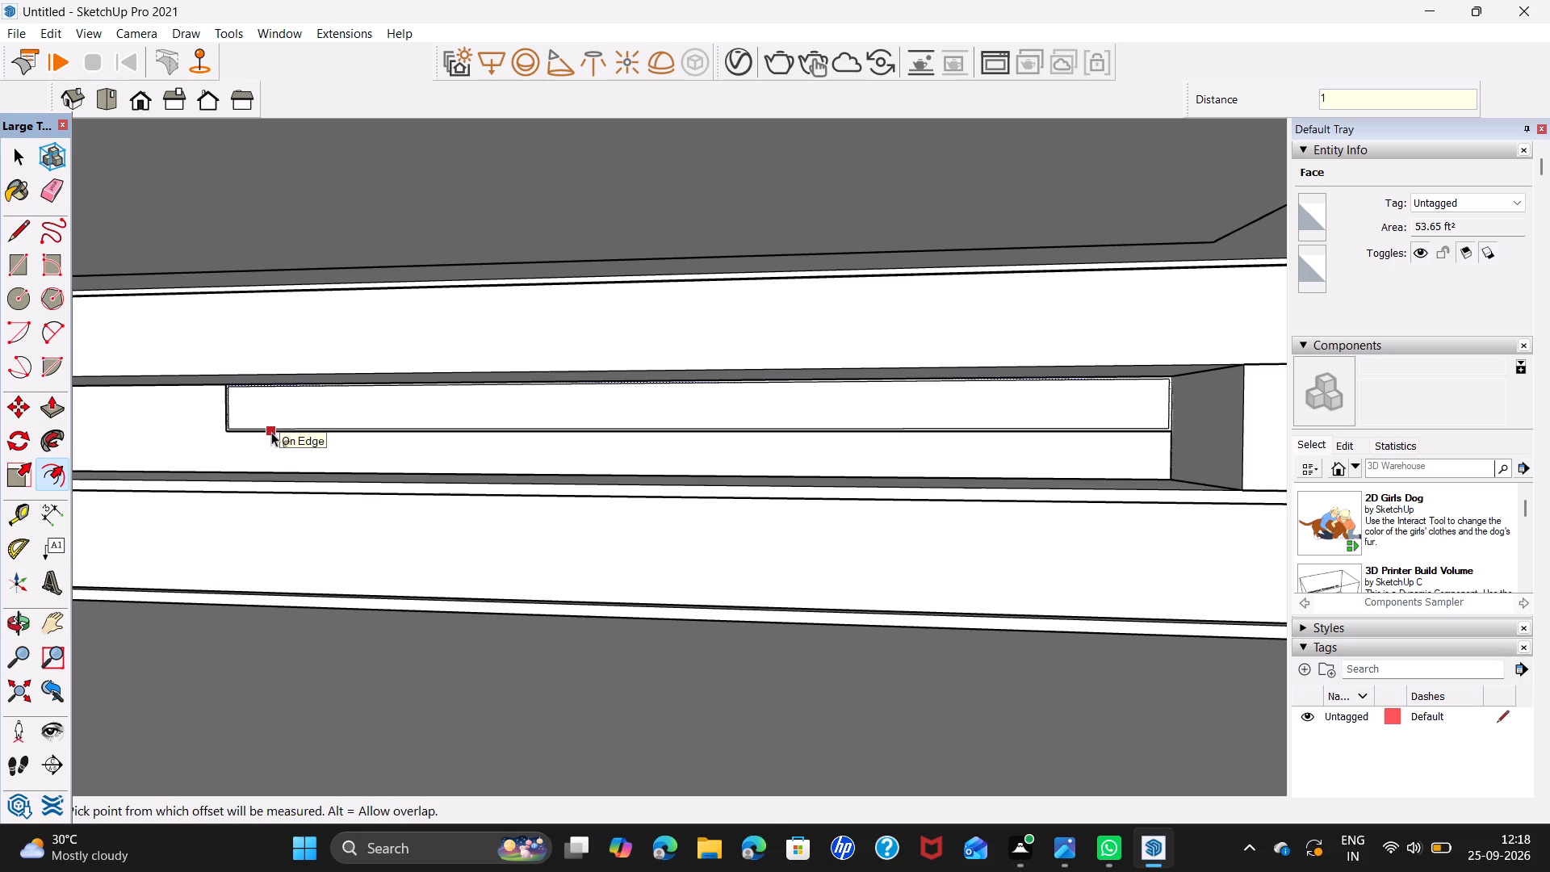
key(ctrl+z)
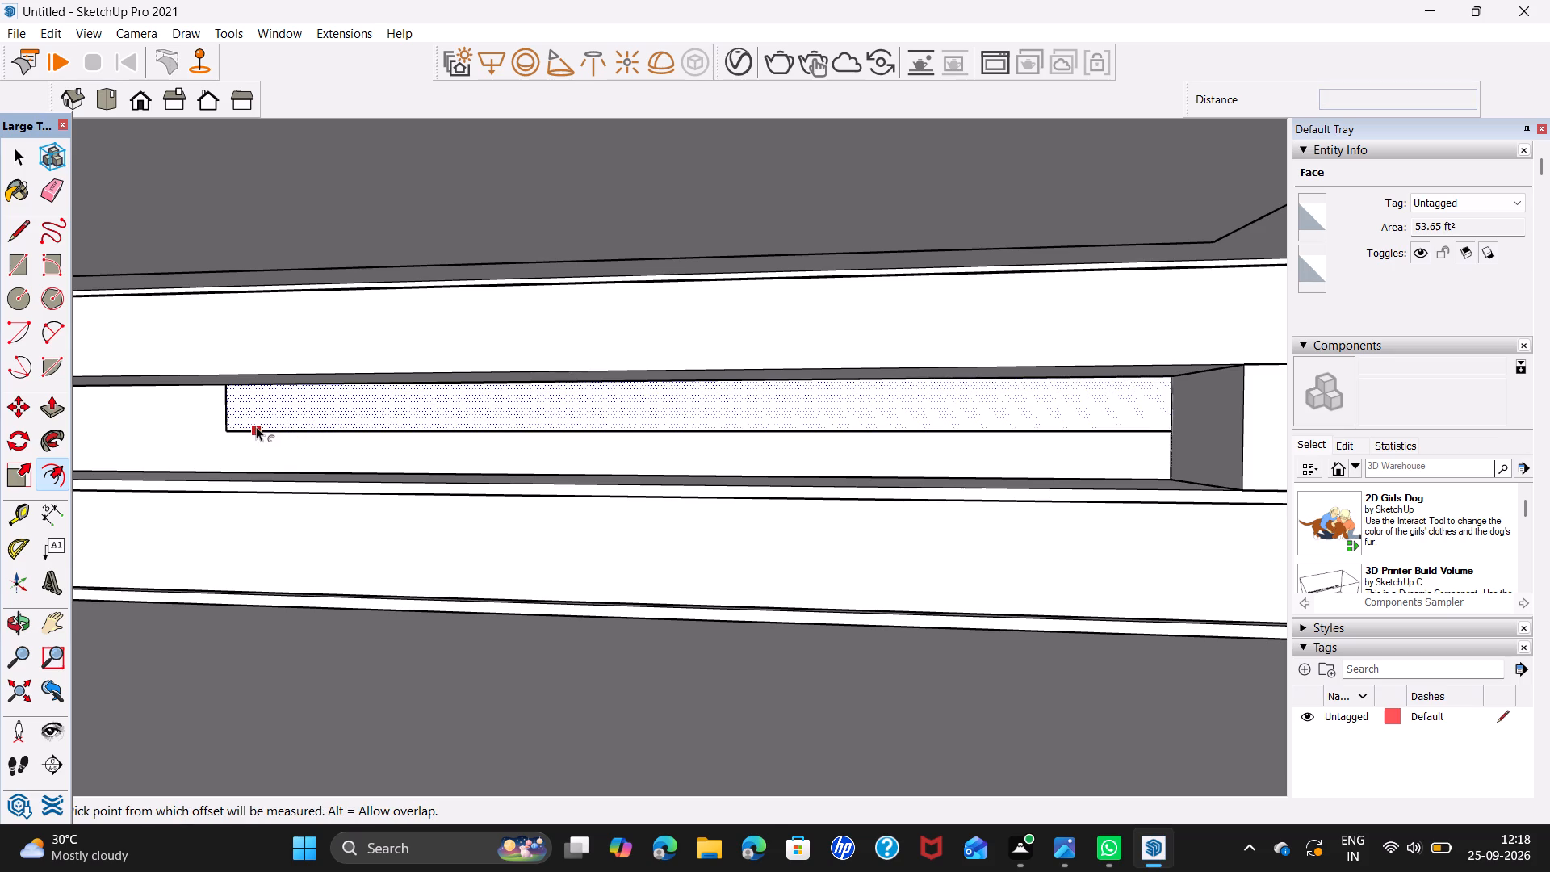
Offset the outline of the long rectangle under the upper cabinet inward by 2".
click(256, 426)
key(2)
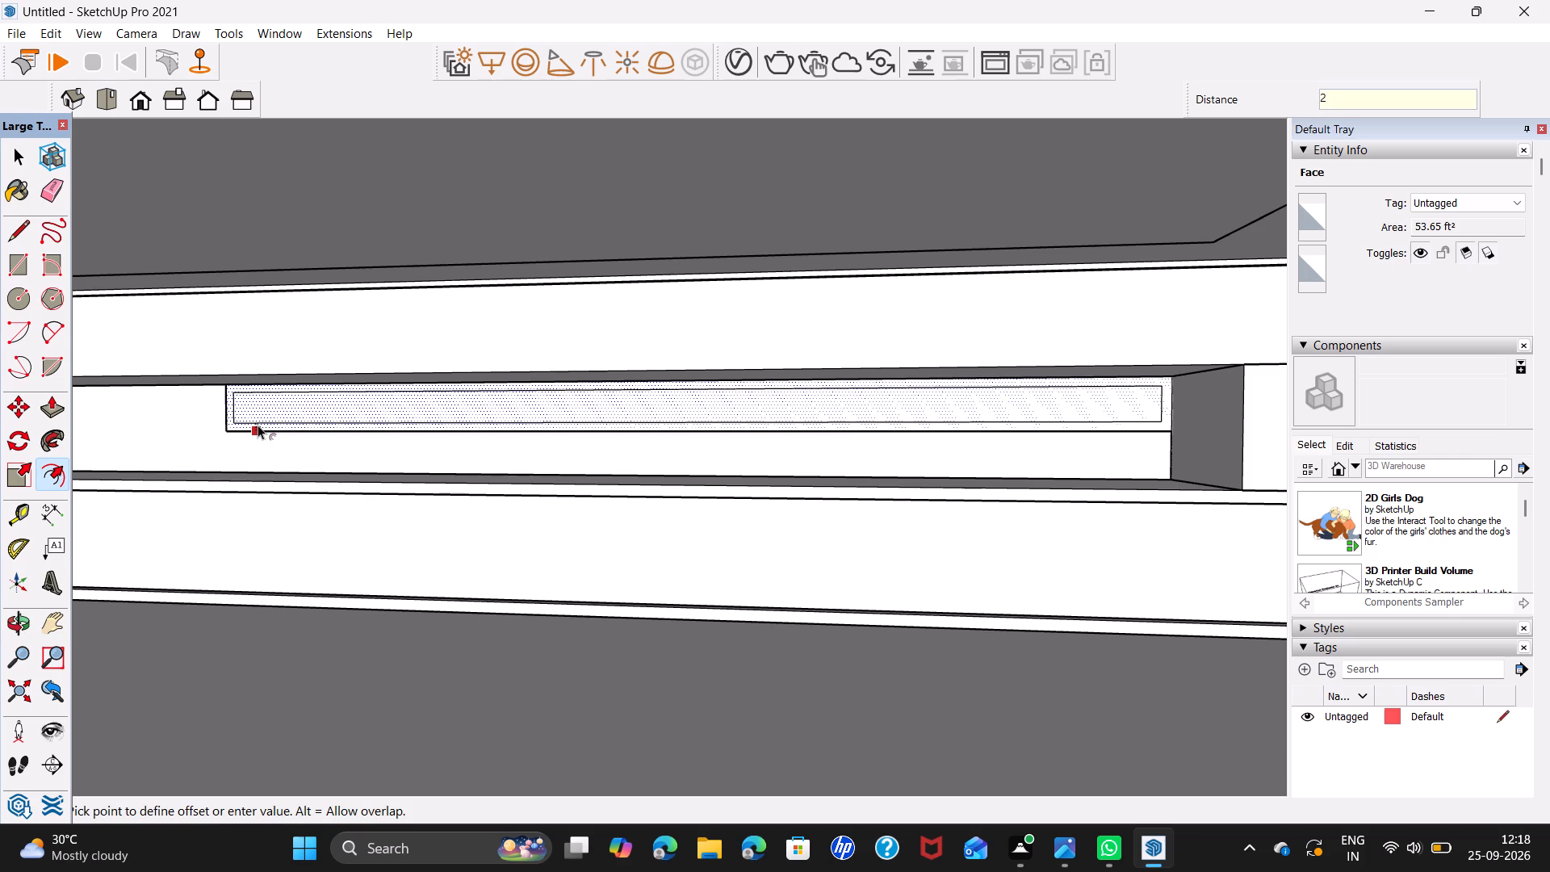
key(Return)
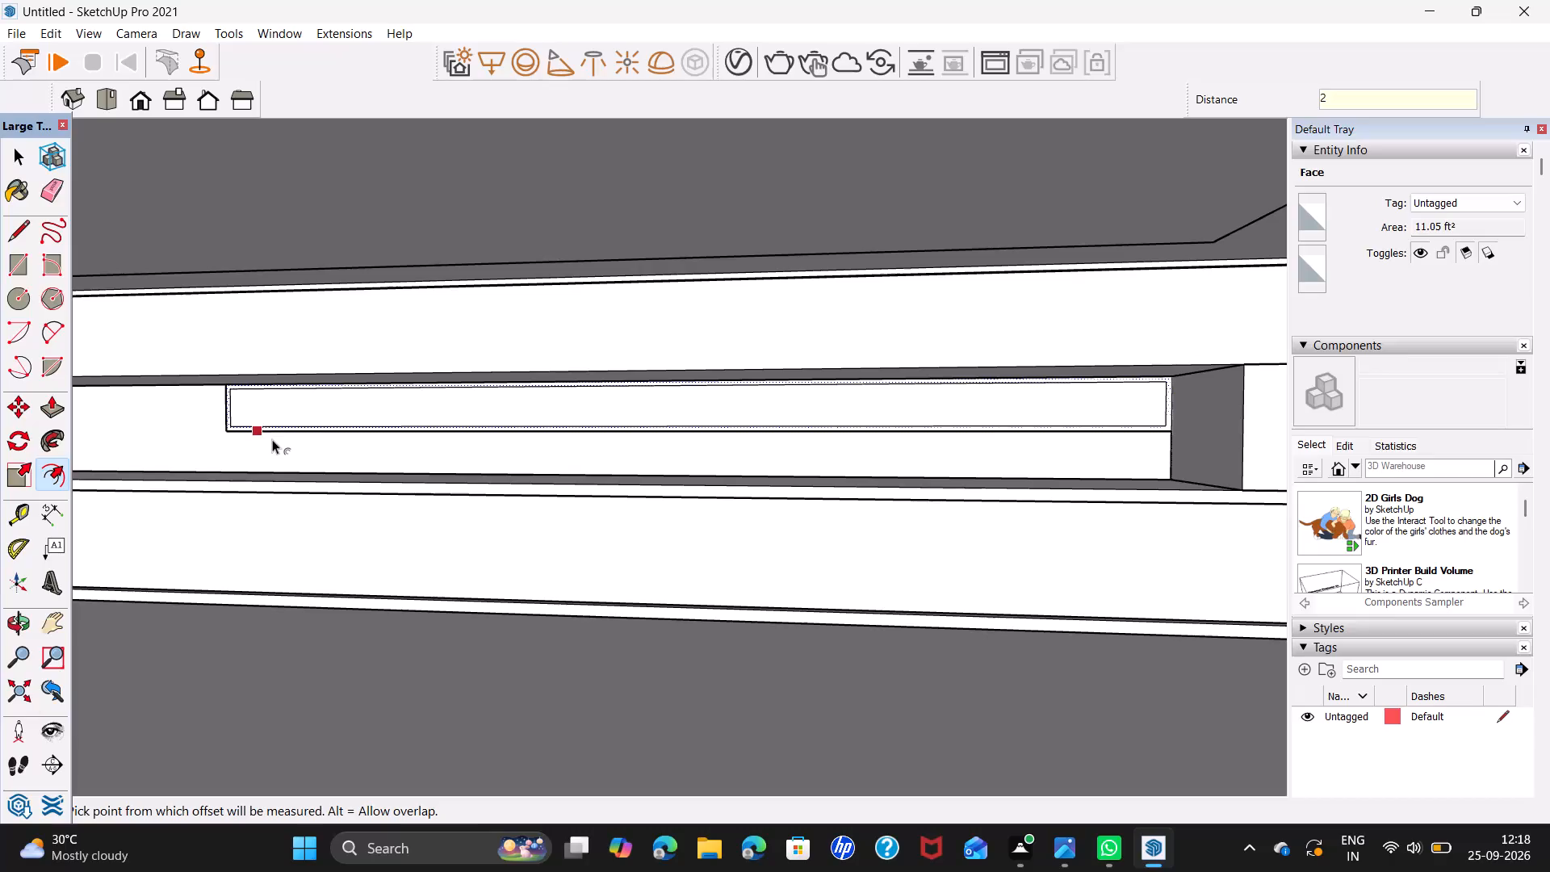
key(space)
key(space)
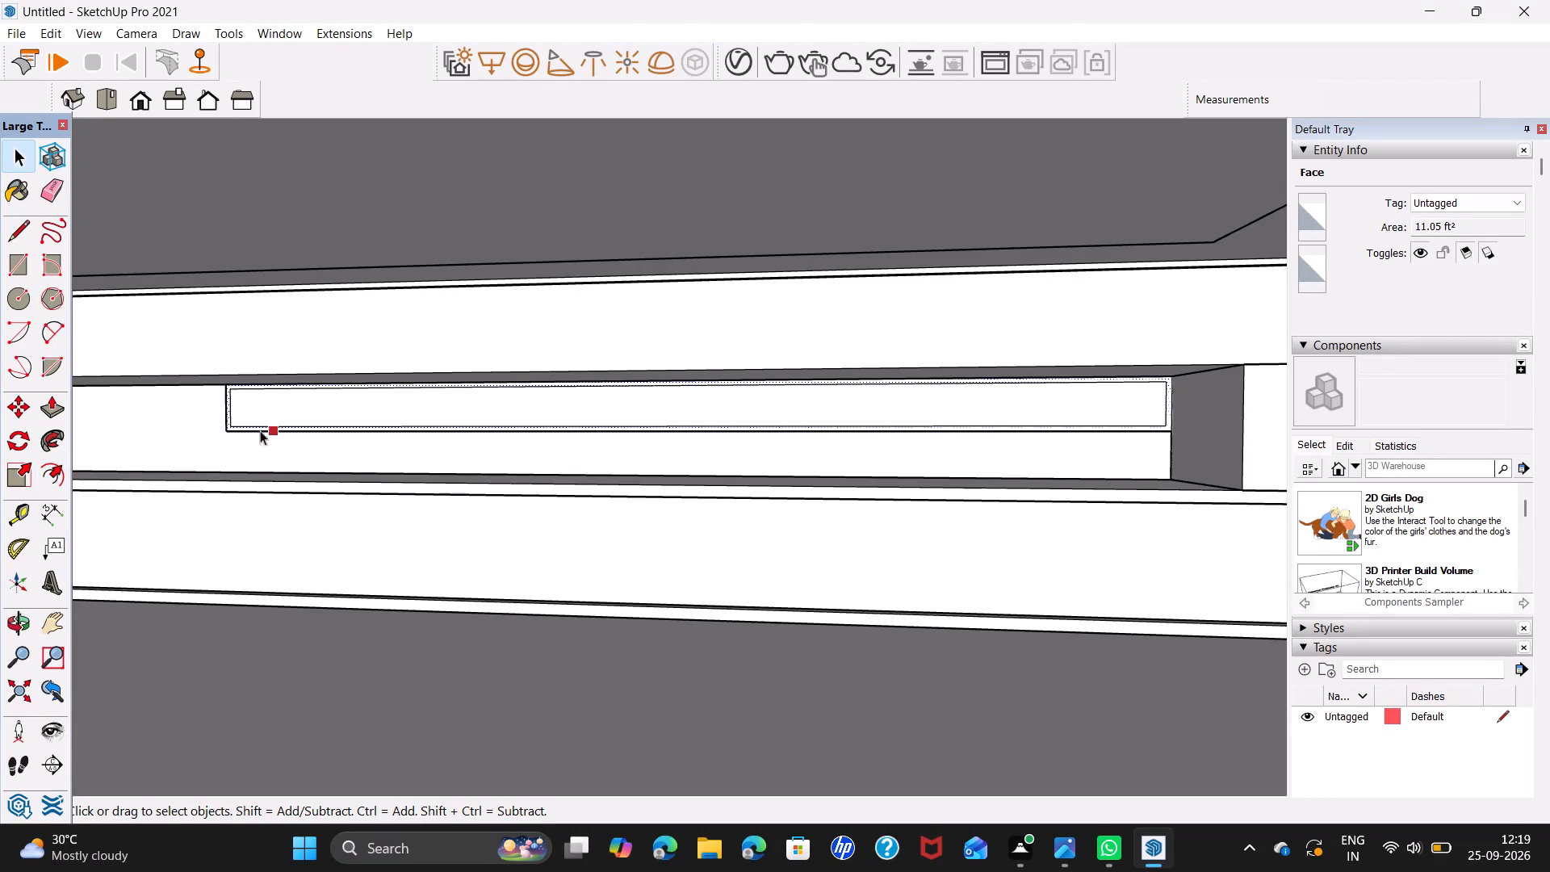
key(space)
key(space)
key(space)
click(122, 516)
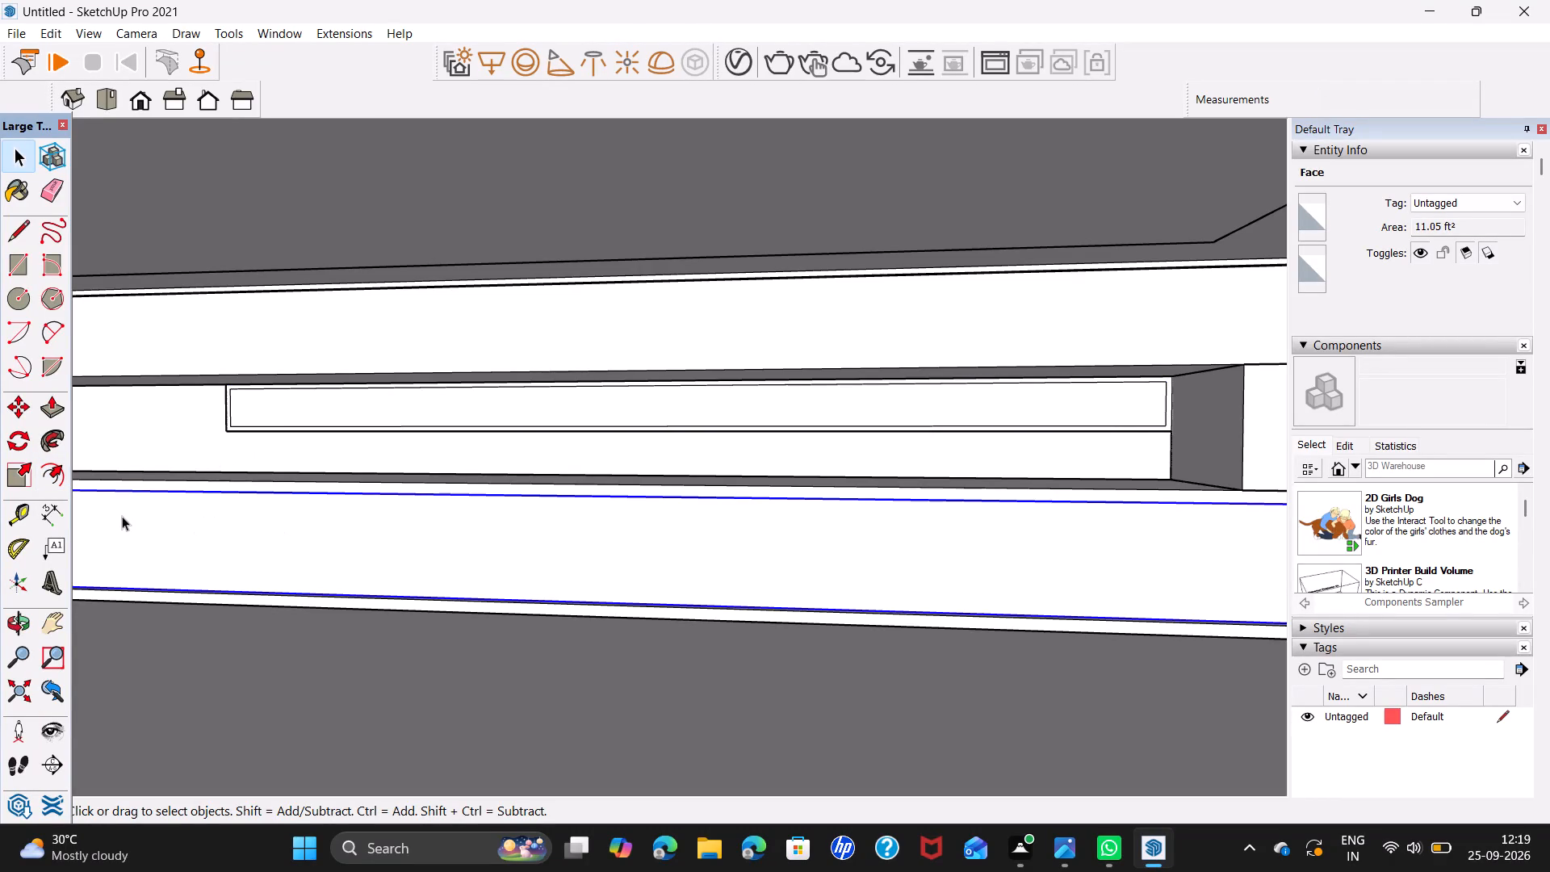
key(space)
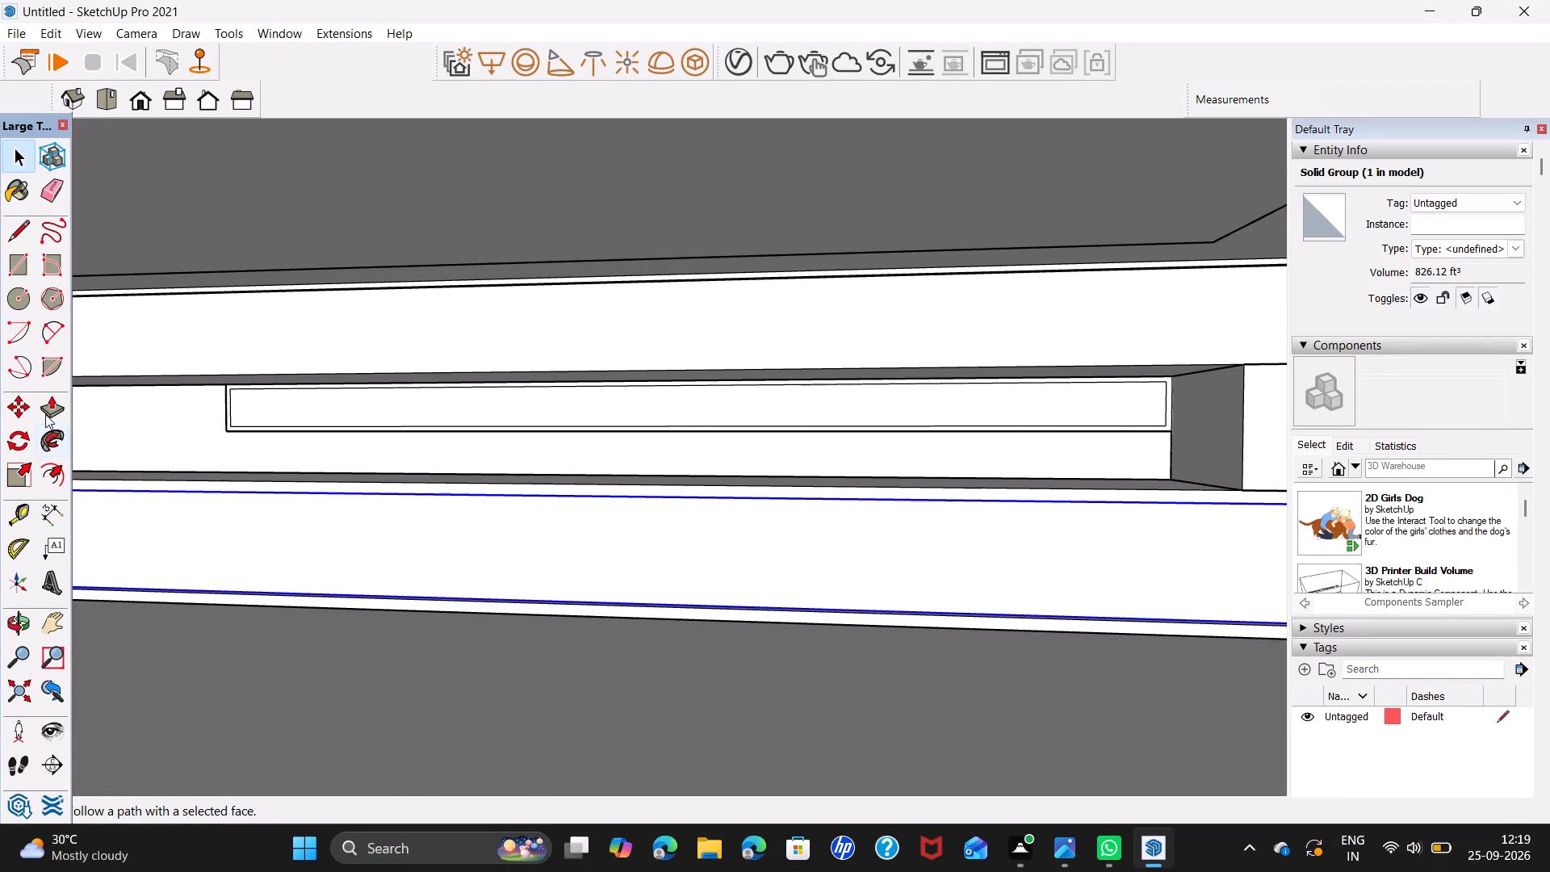
Copy the inner outline's short end edge 31' 5 1/2" to the opposite end and divide the span into 7 equal bays.
click(320, 397)
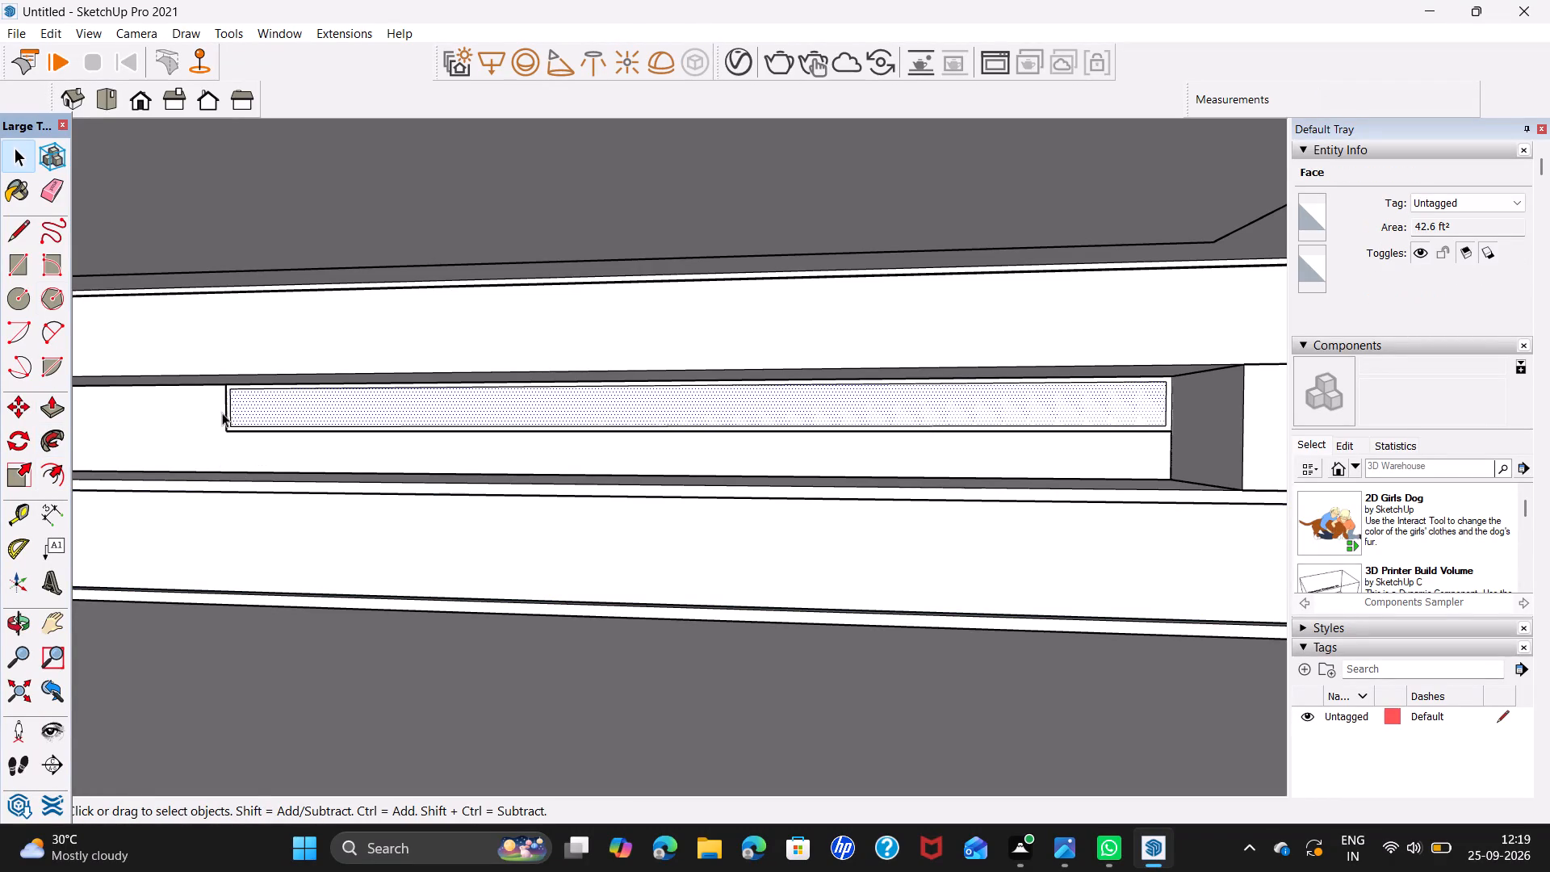
scroll(228, 413, up, 5)
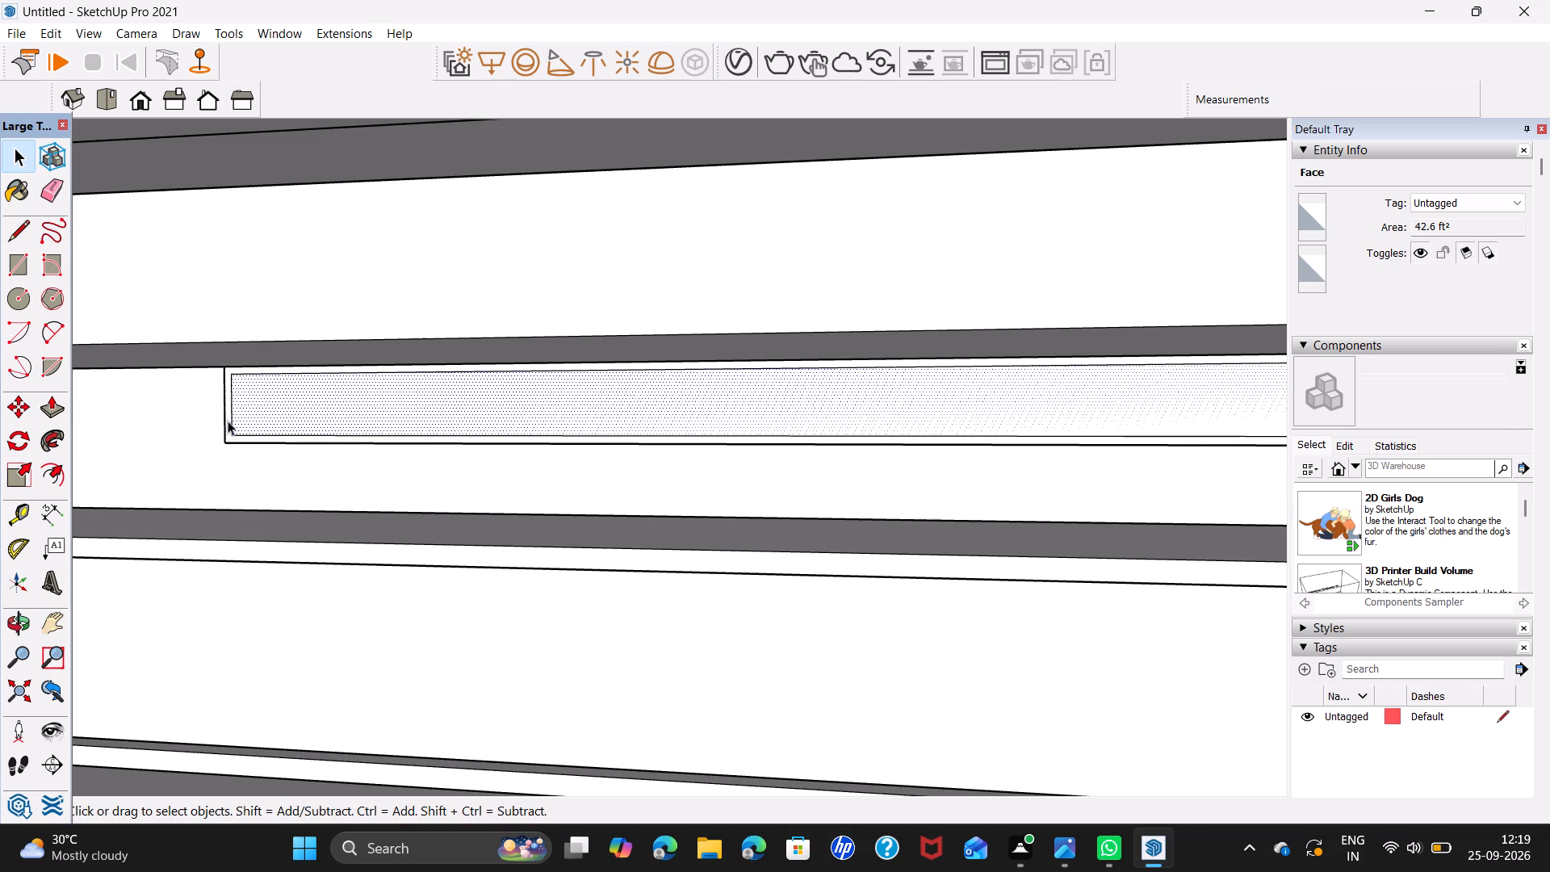
click(232, 404)
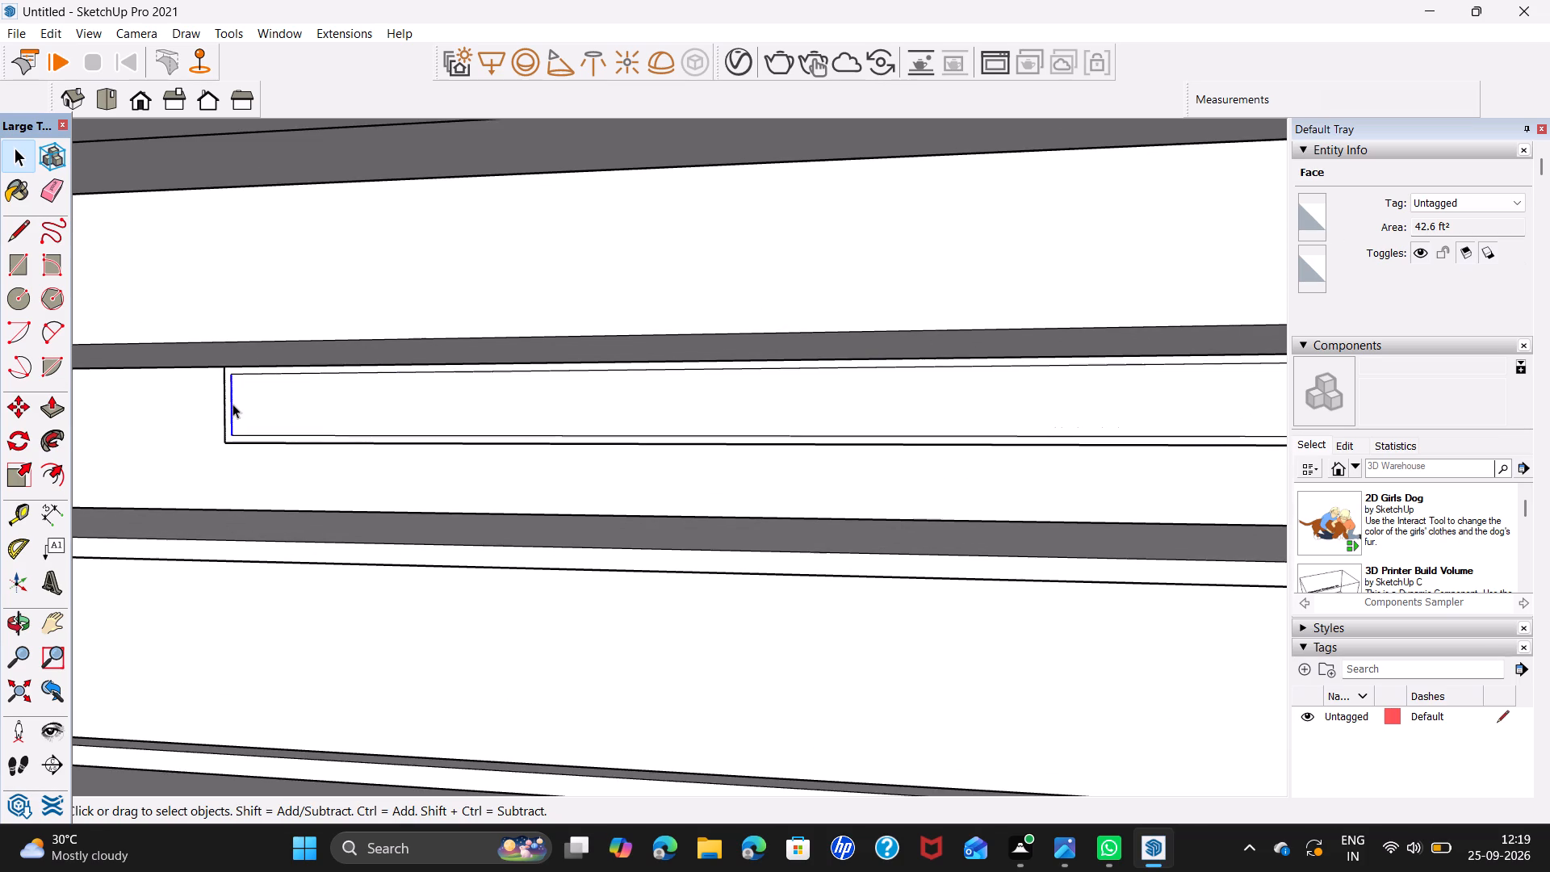
key(m)
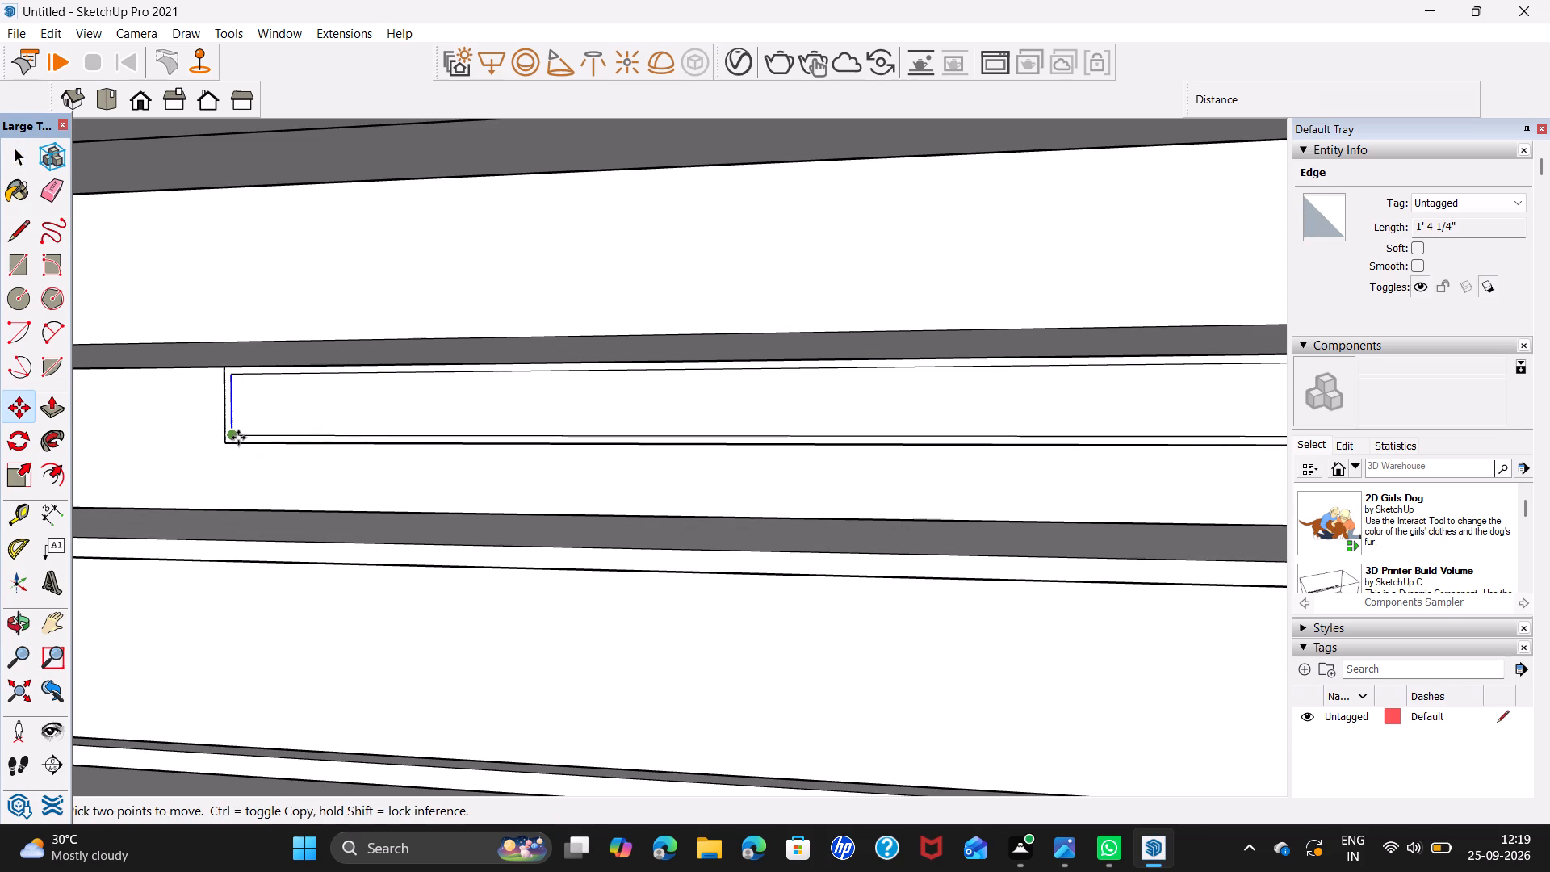
click(238, 438)
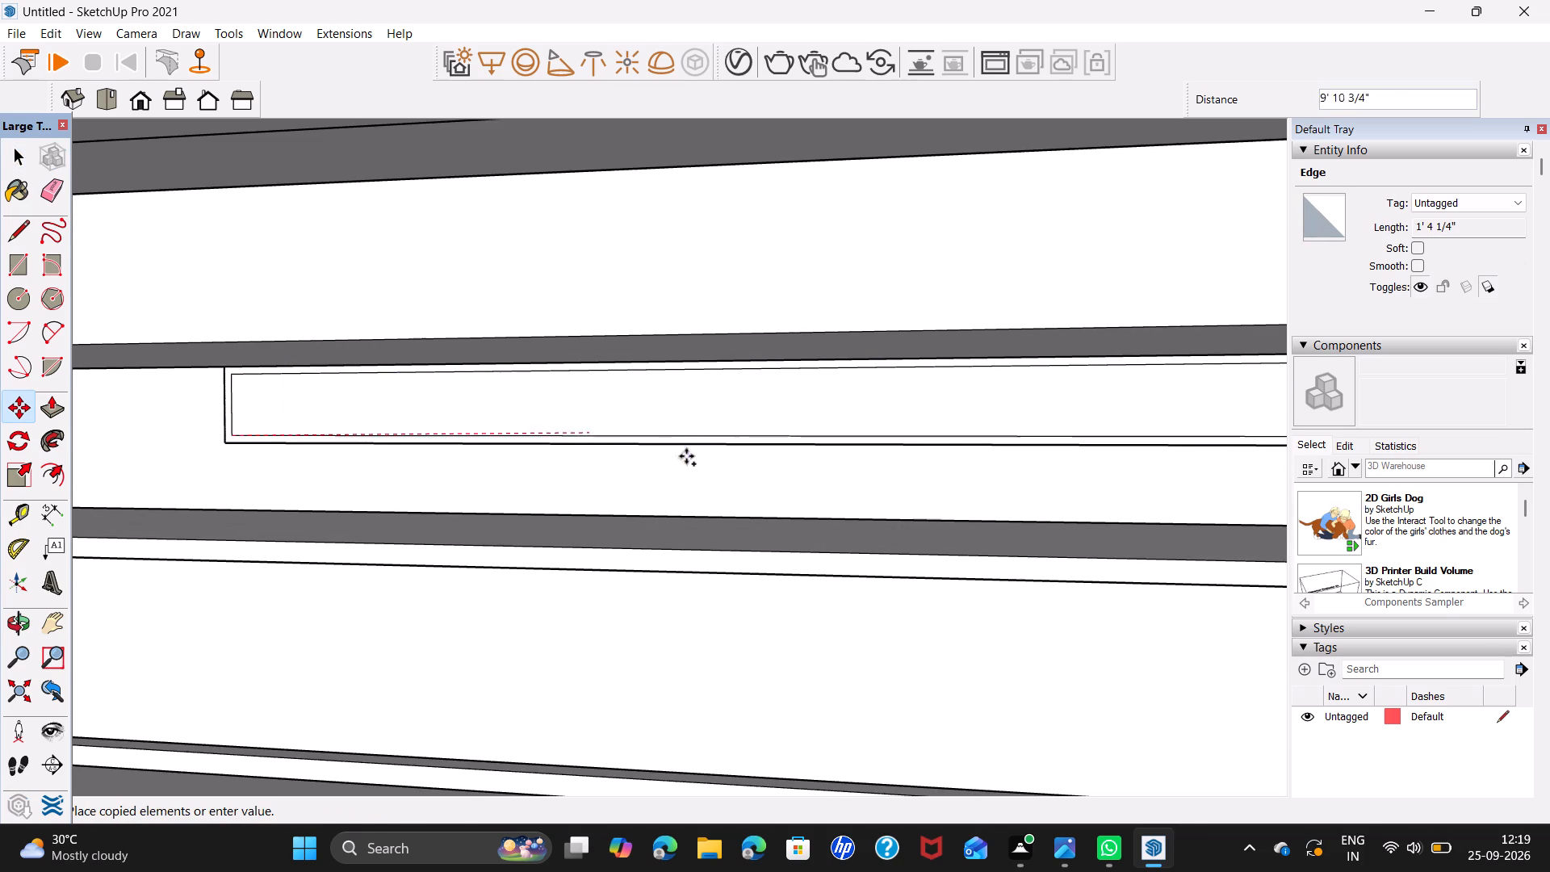
scroll(761, 425, down, 3)
shift+middle_drag(861, 402, 423, 455)
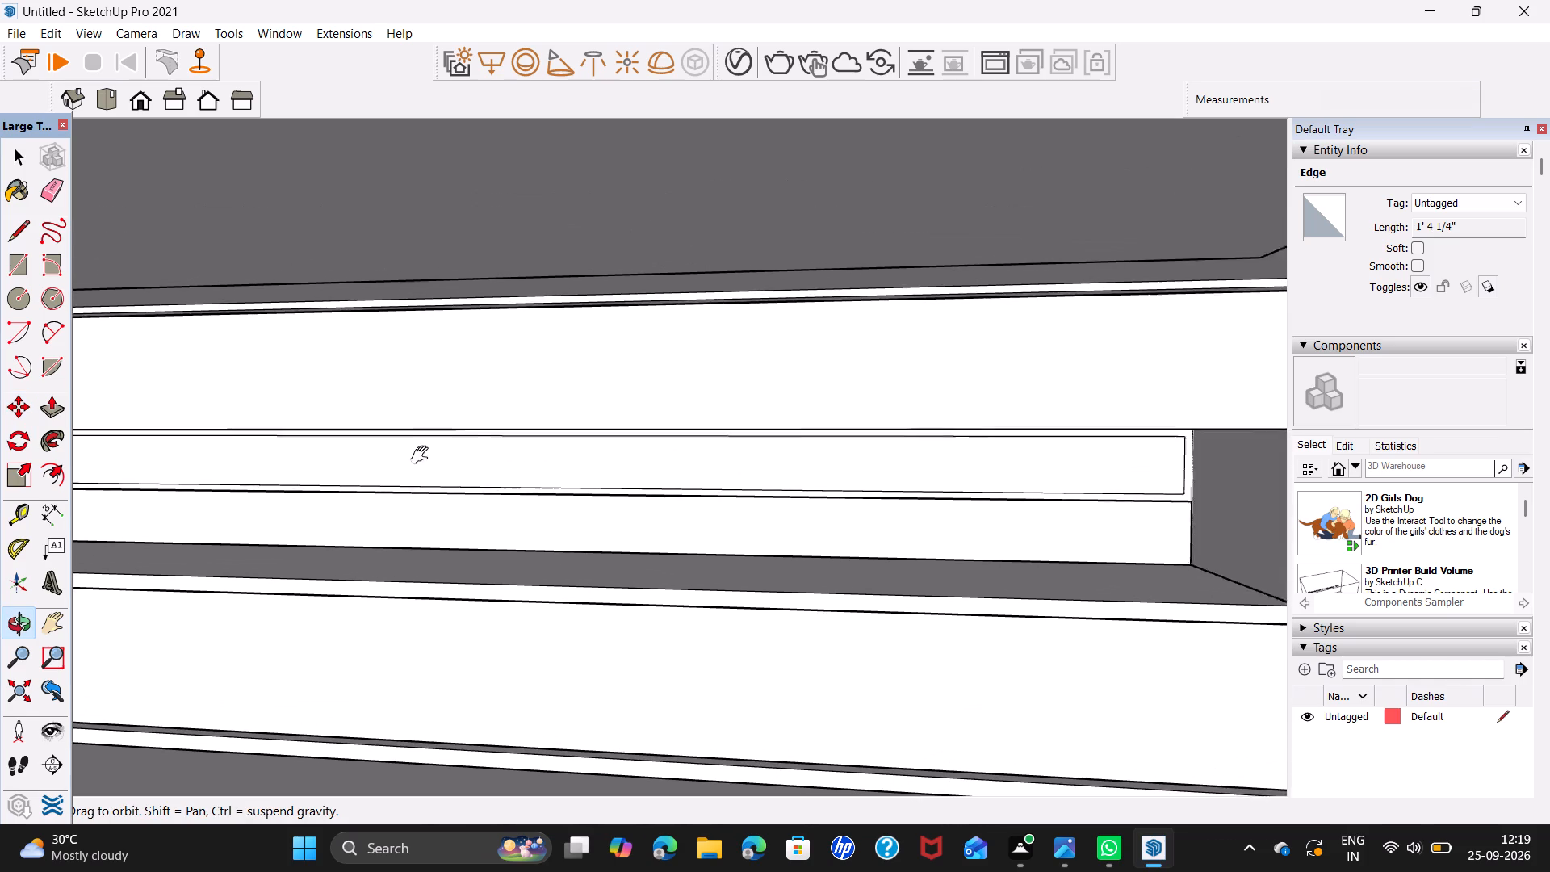
shift+middle_drag(423, 455, 417, 455)
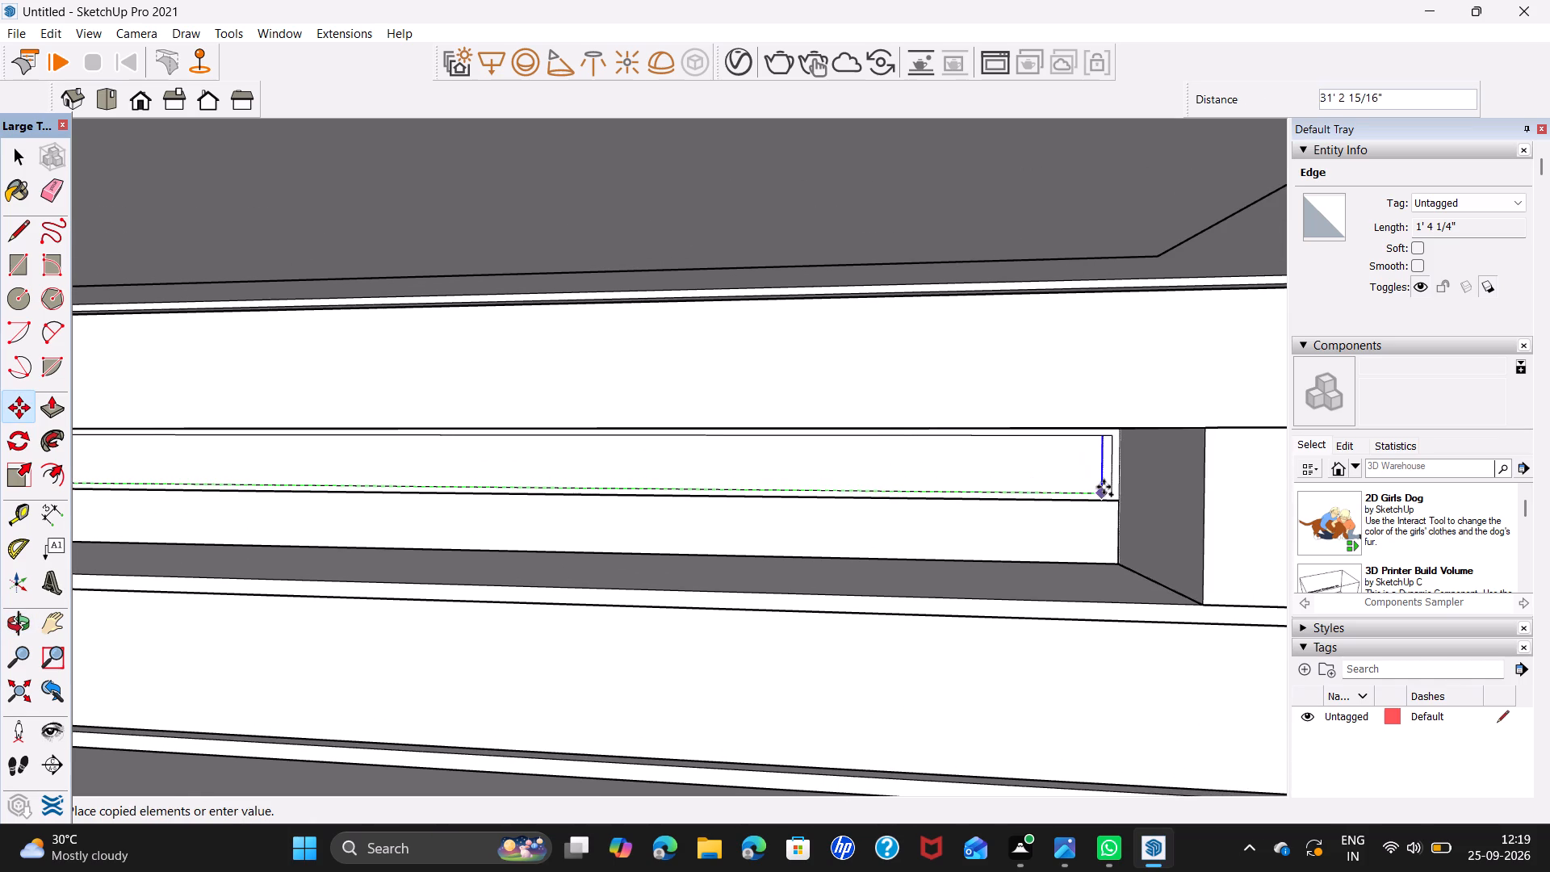
click(1106, 487)
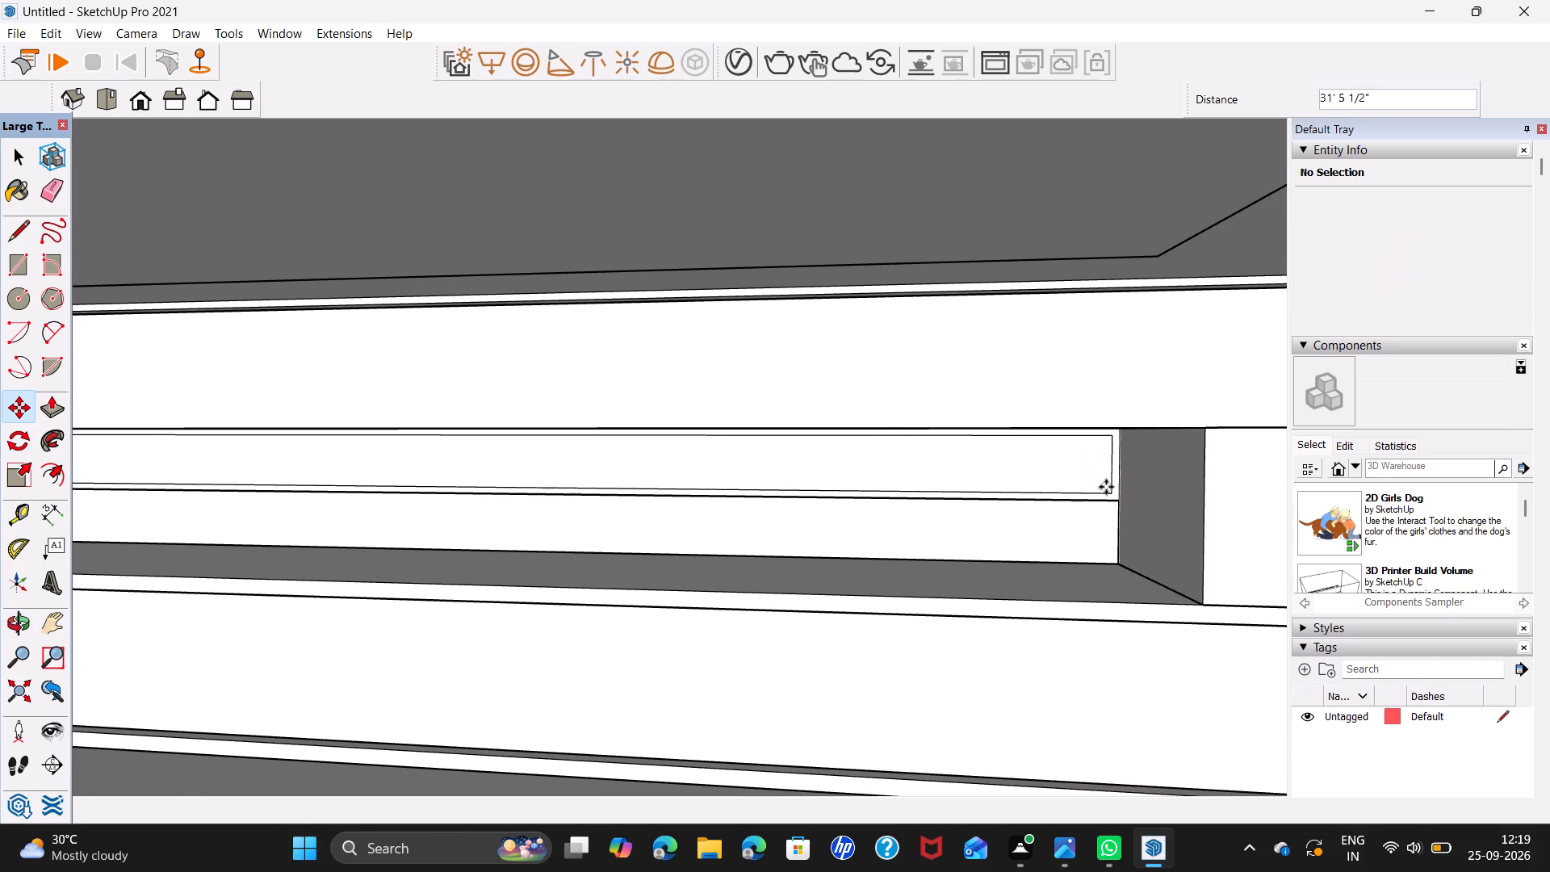
key(slash)
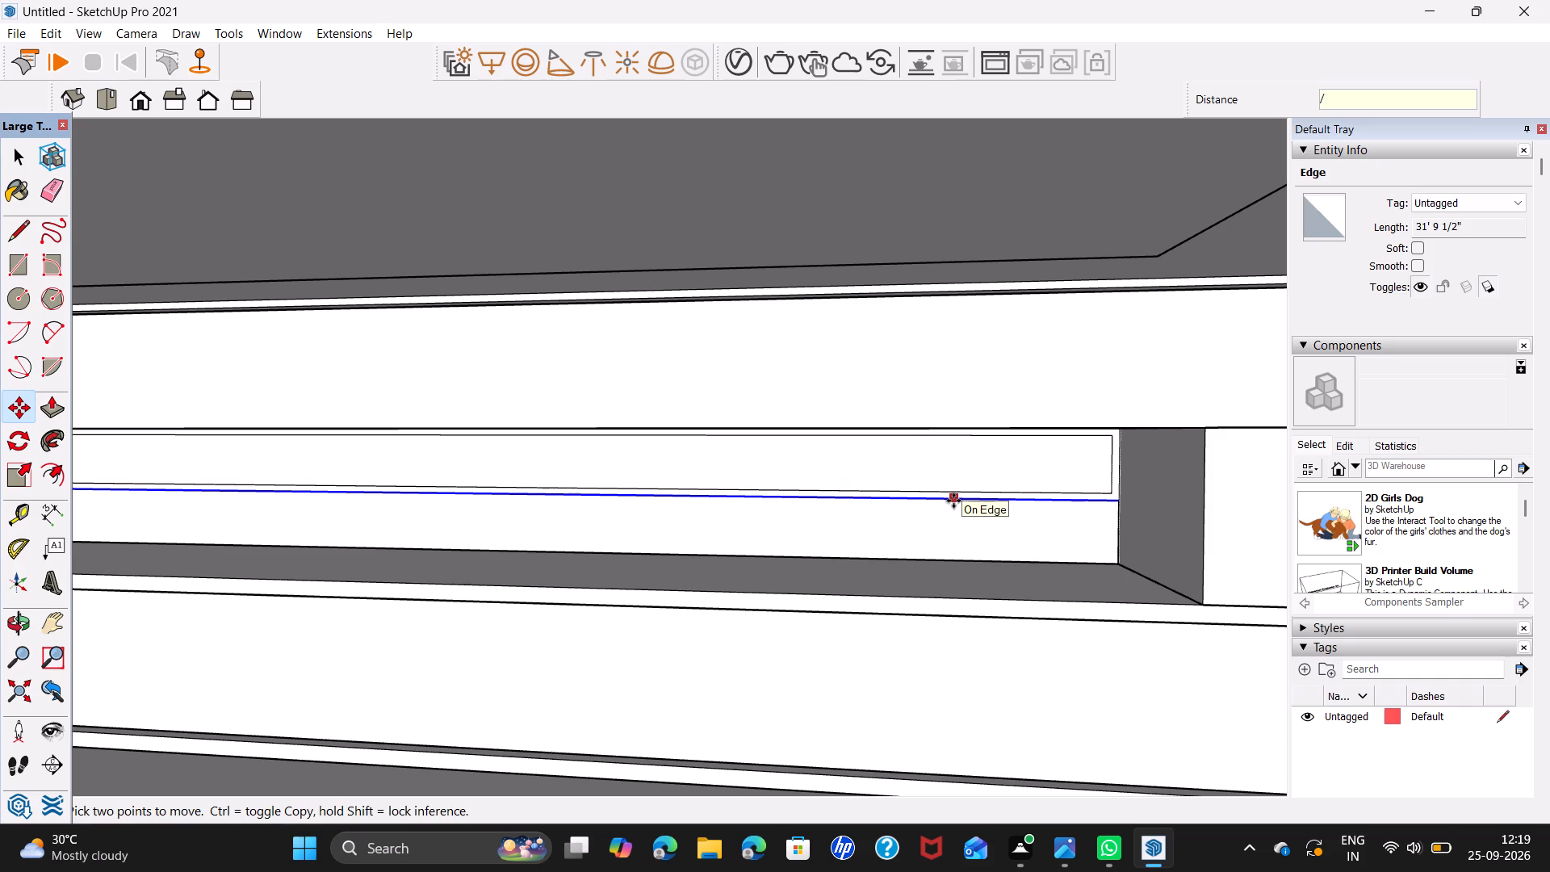
key(7)
key(Return)
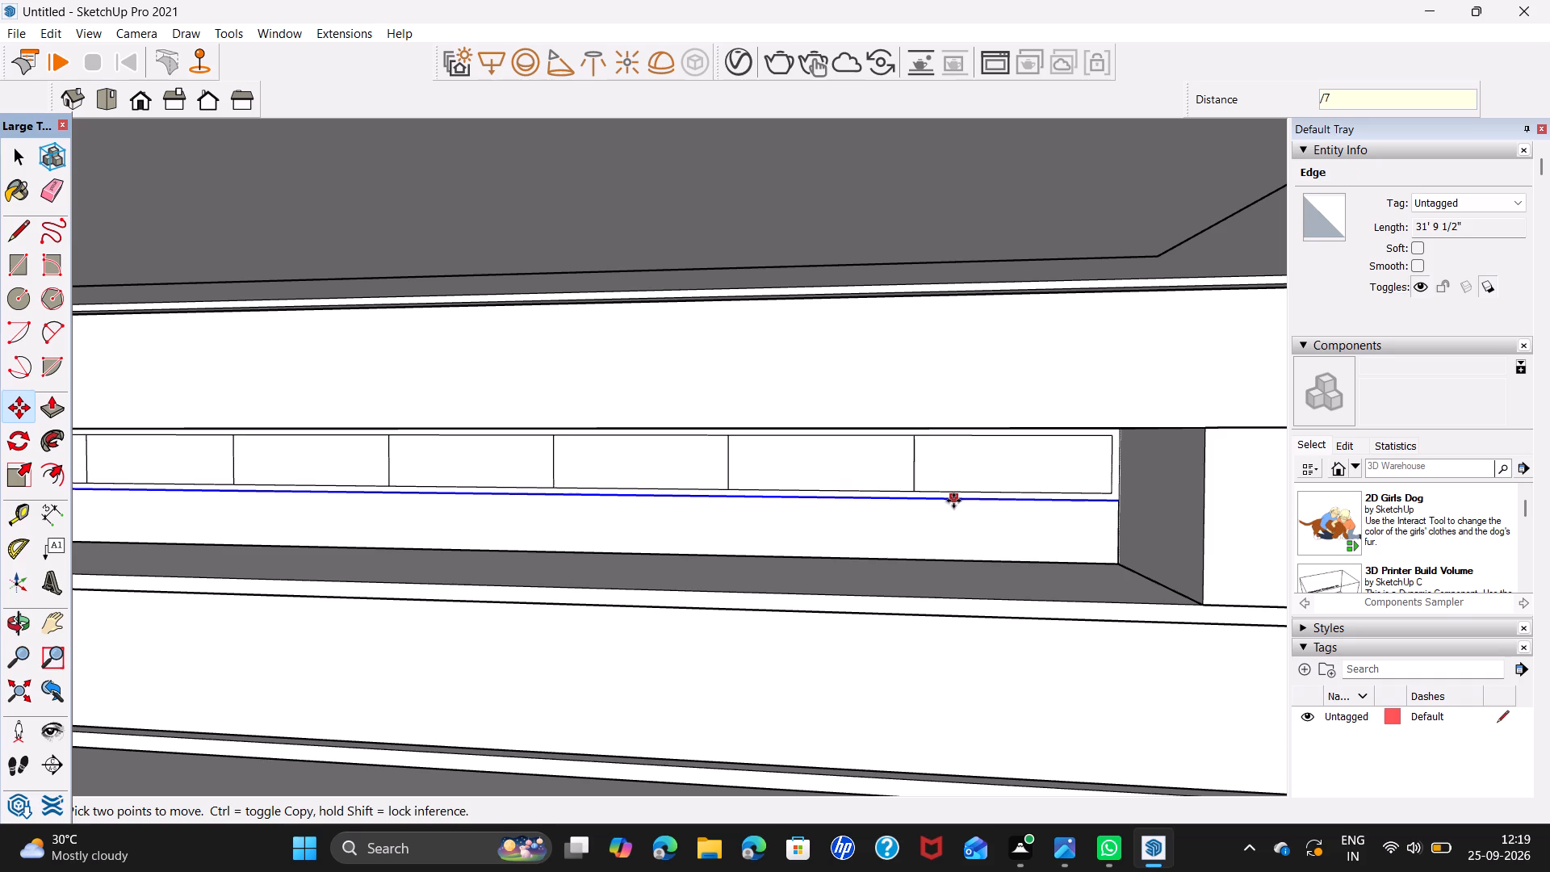
key(space)
Copy the first division line 0.5" along the panel towards the second division line.
scroll(957, 489, down, 3)
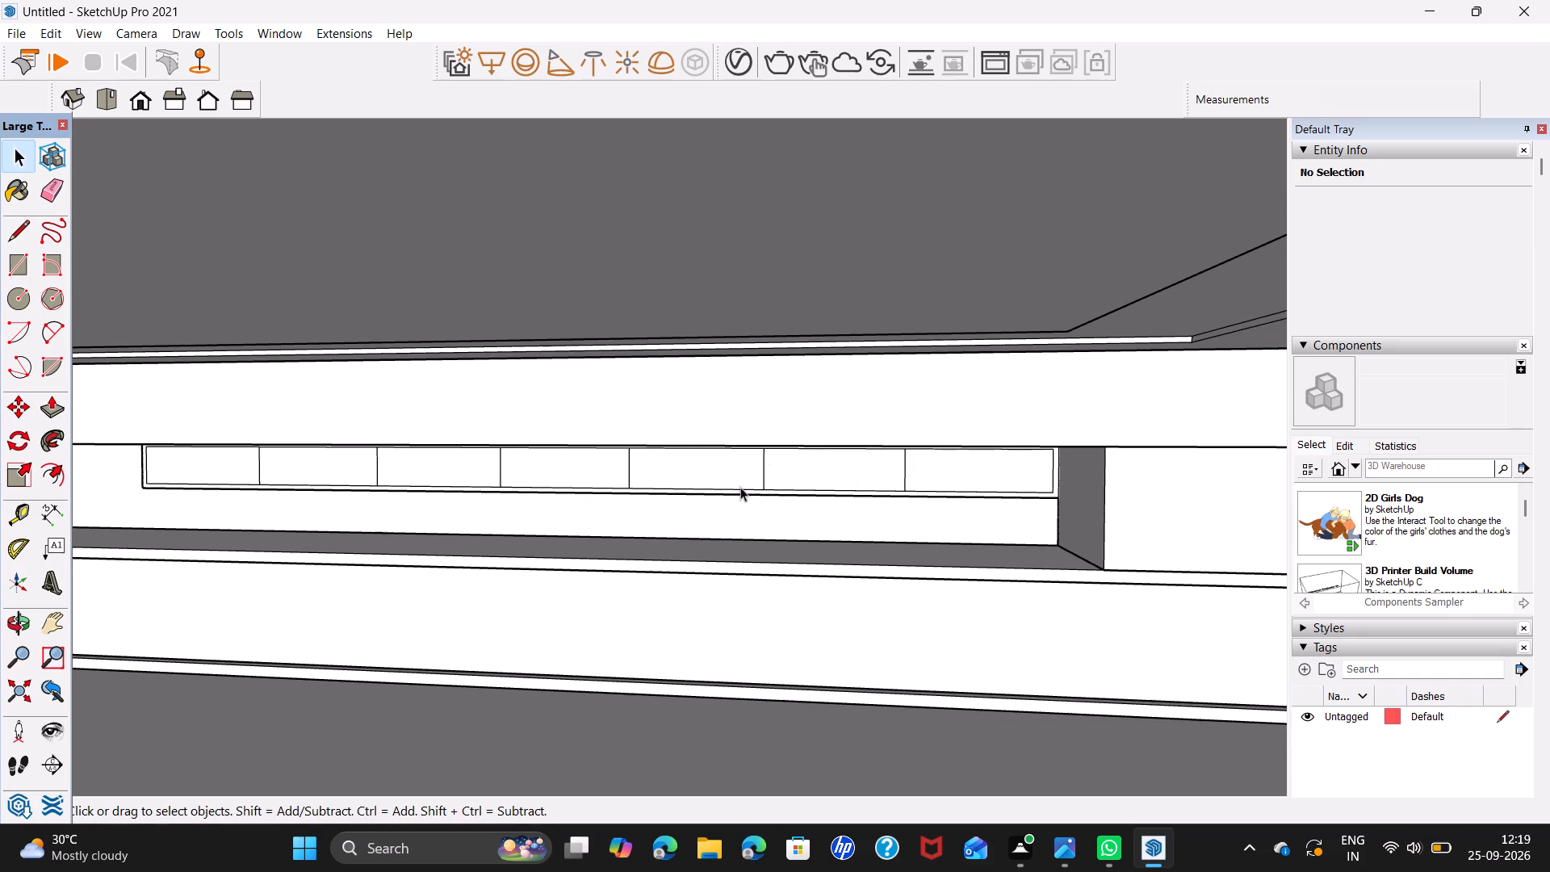
shift+middle_drag(739, 488, 881, 520)
scroll(364, 496, up, 6)
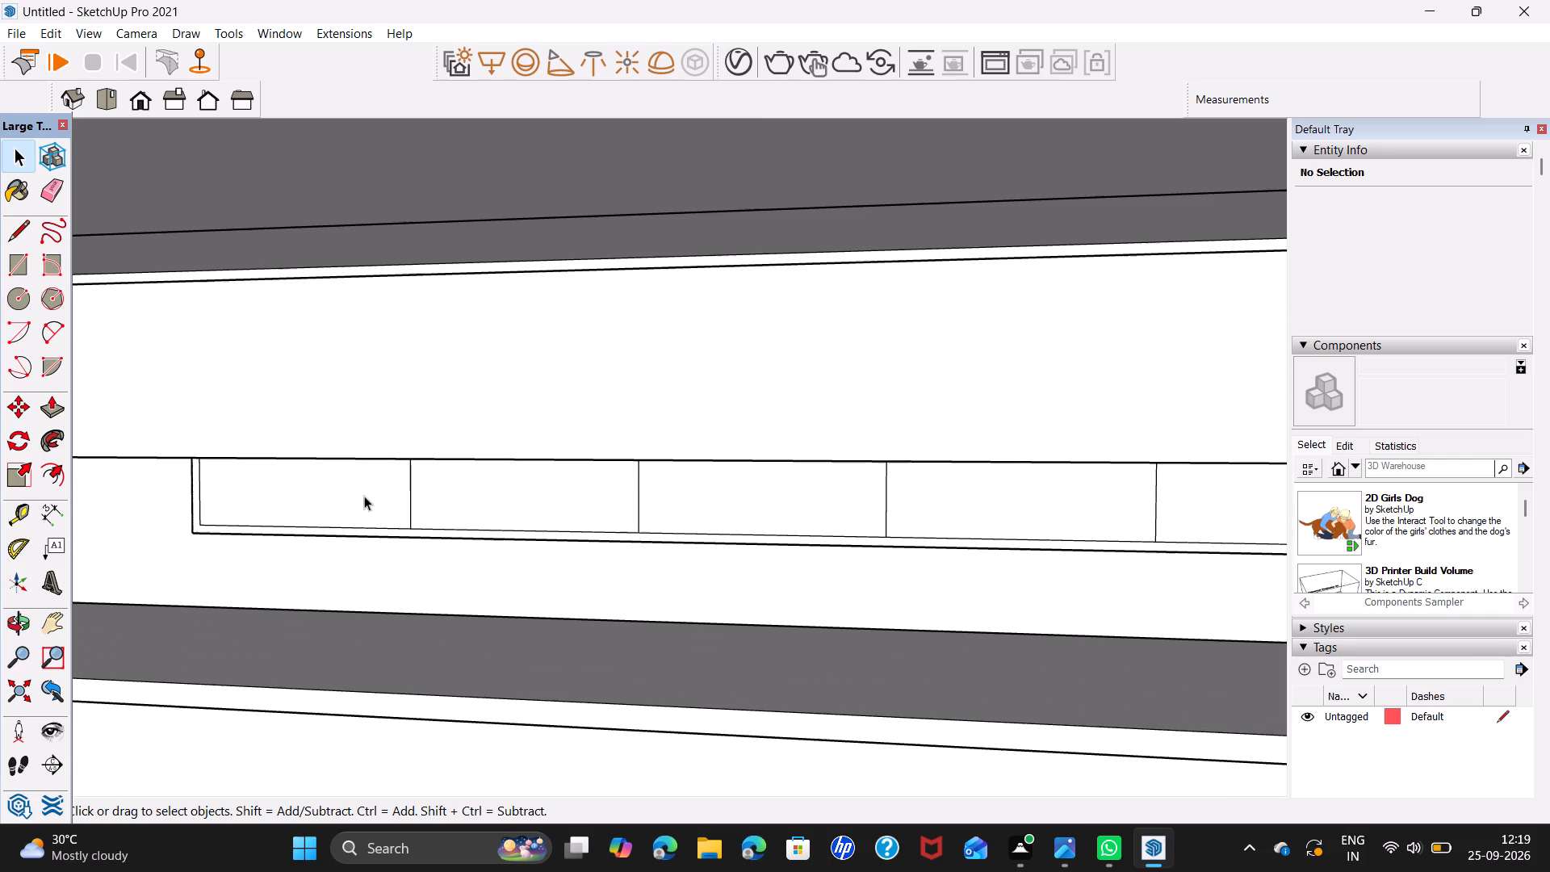
click(410, 521)
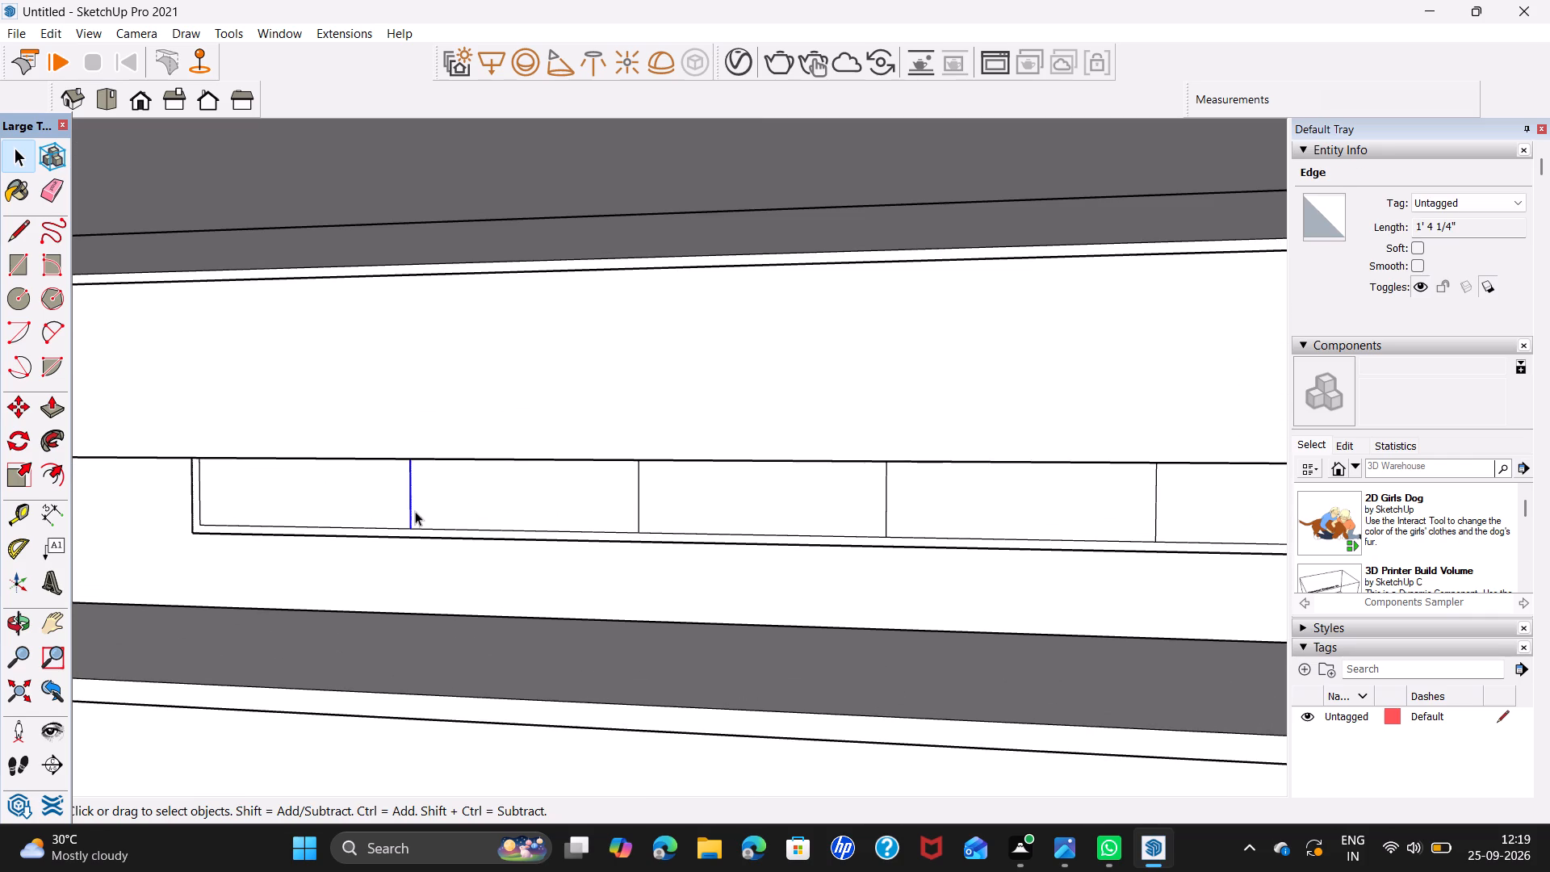
scroll(415, 511, up, 3)
key(m)
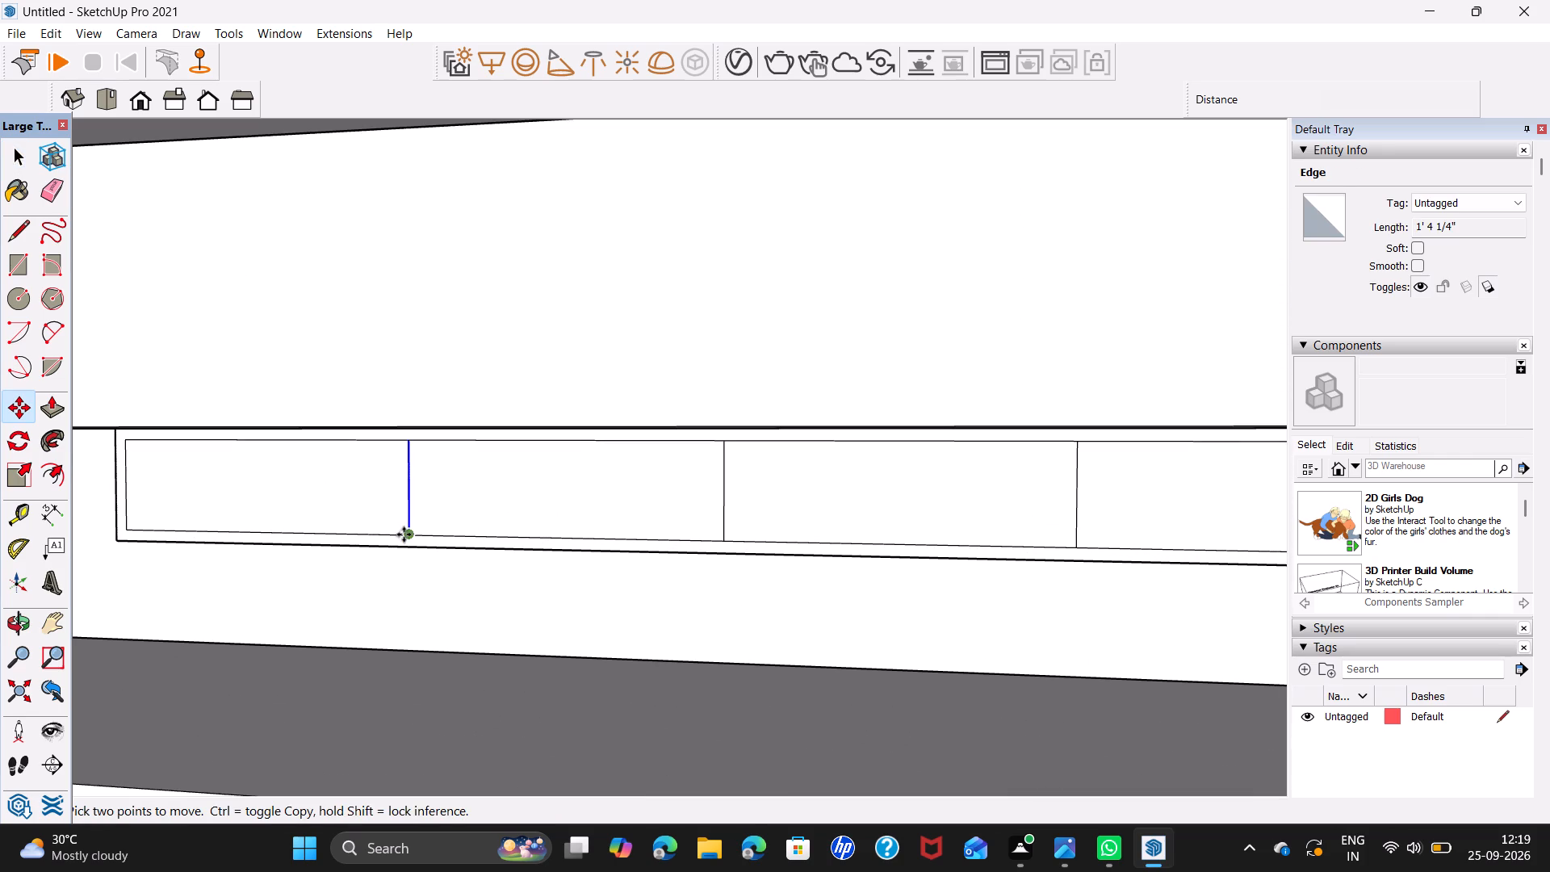
click(414, 534)
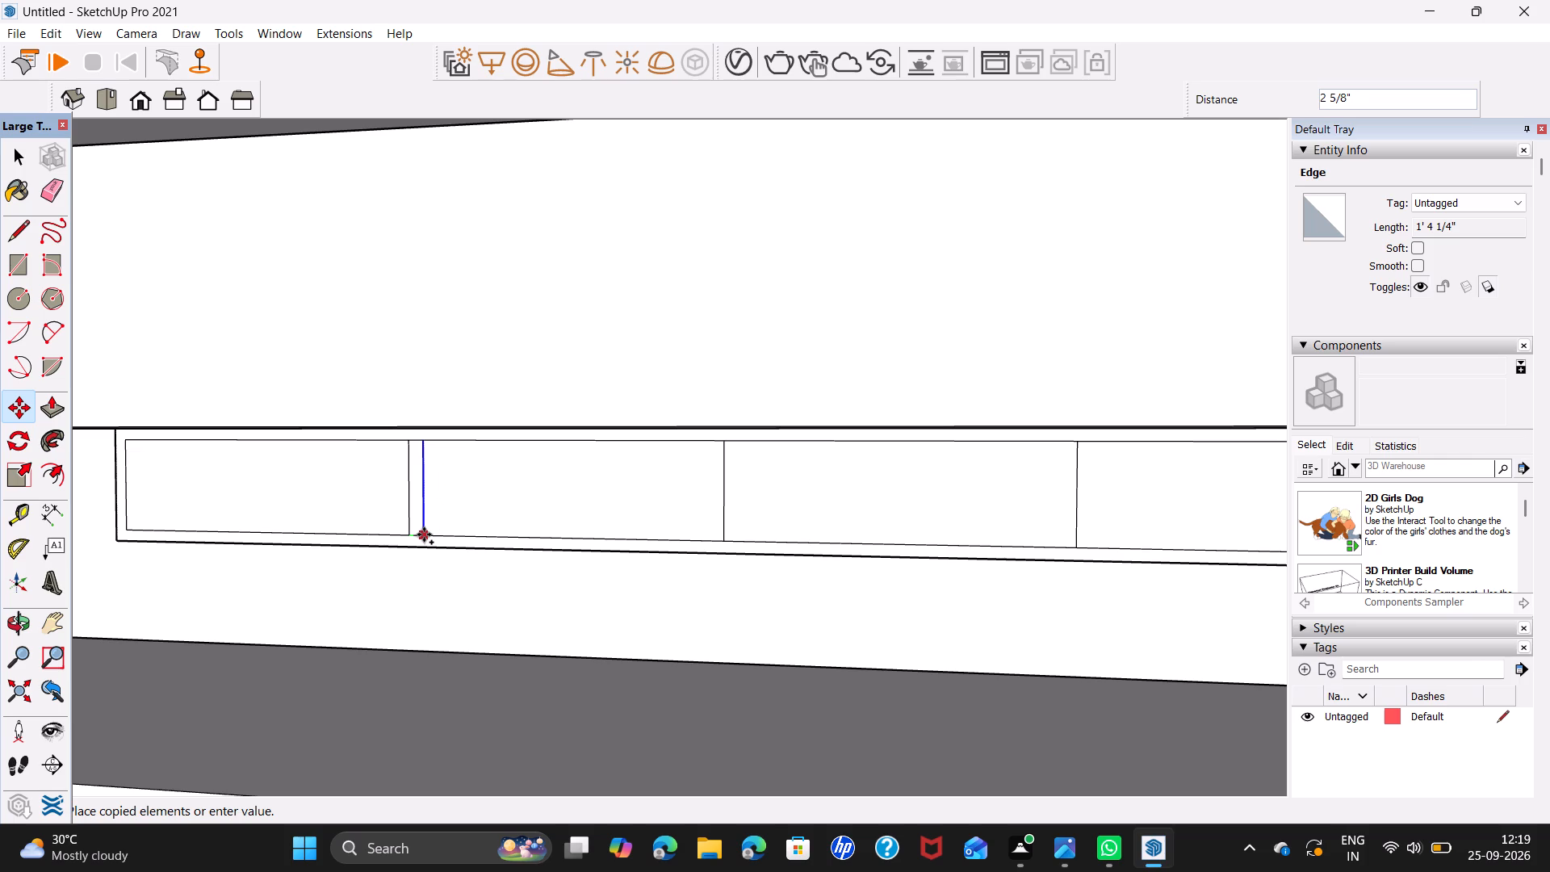
key(0)
key(period)
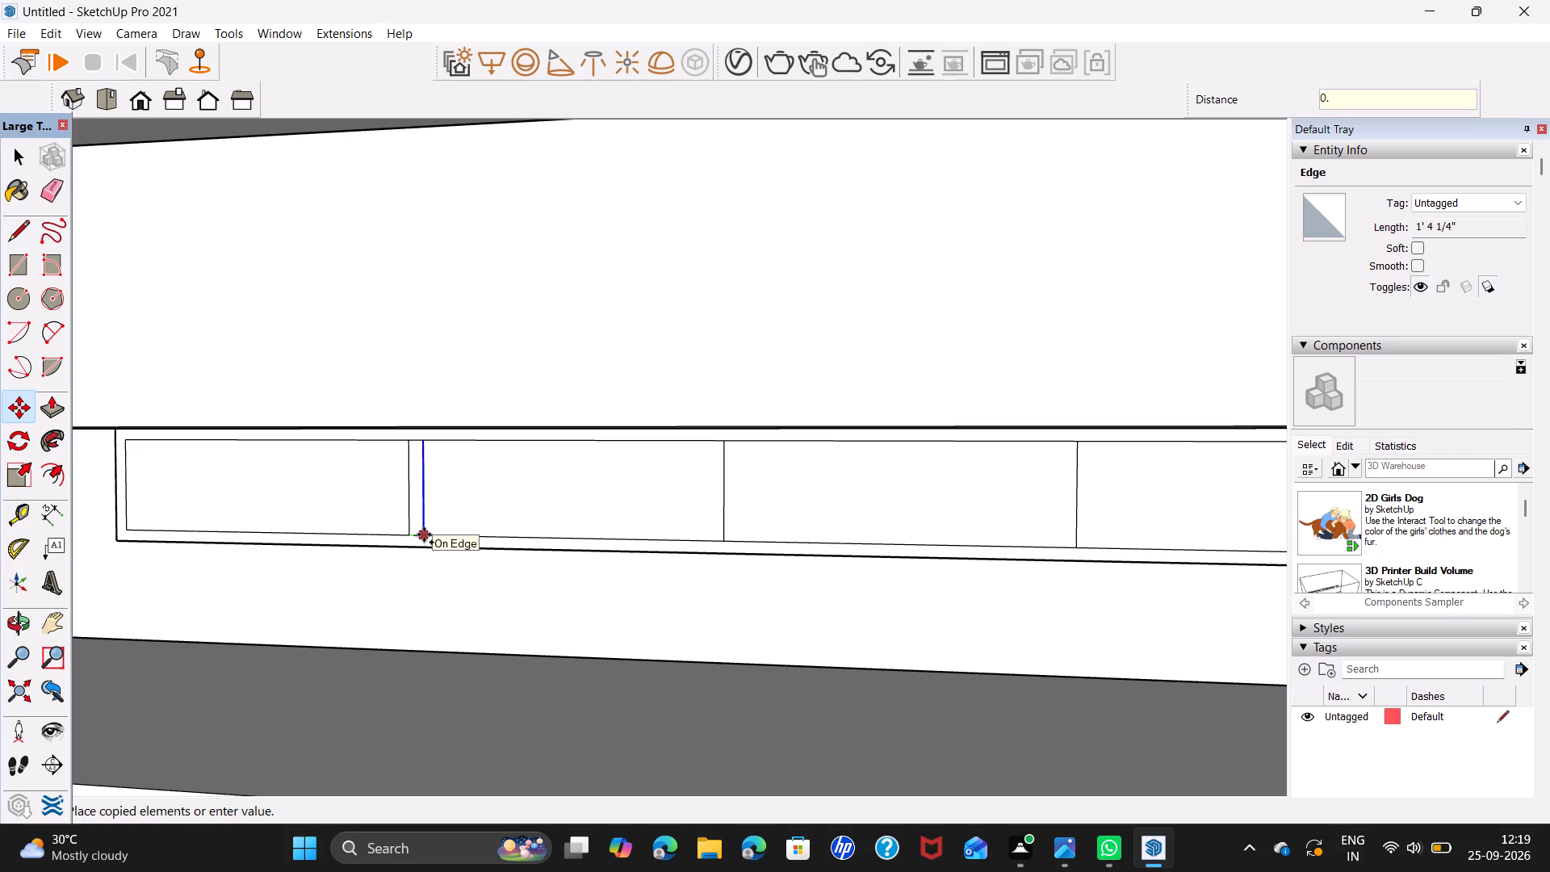
key(5)
key(Return)
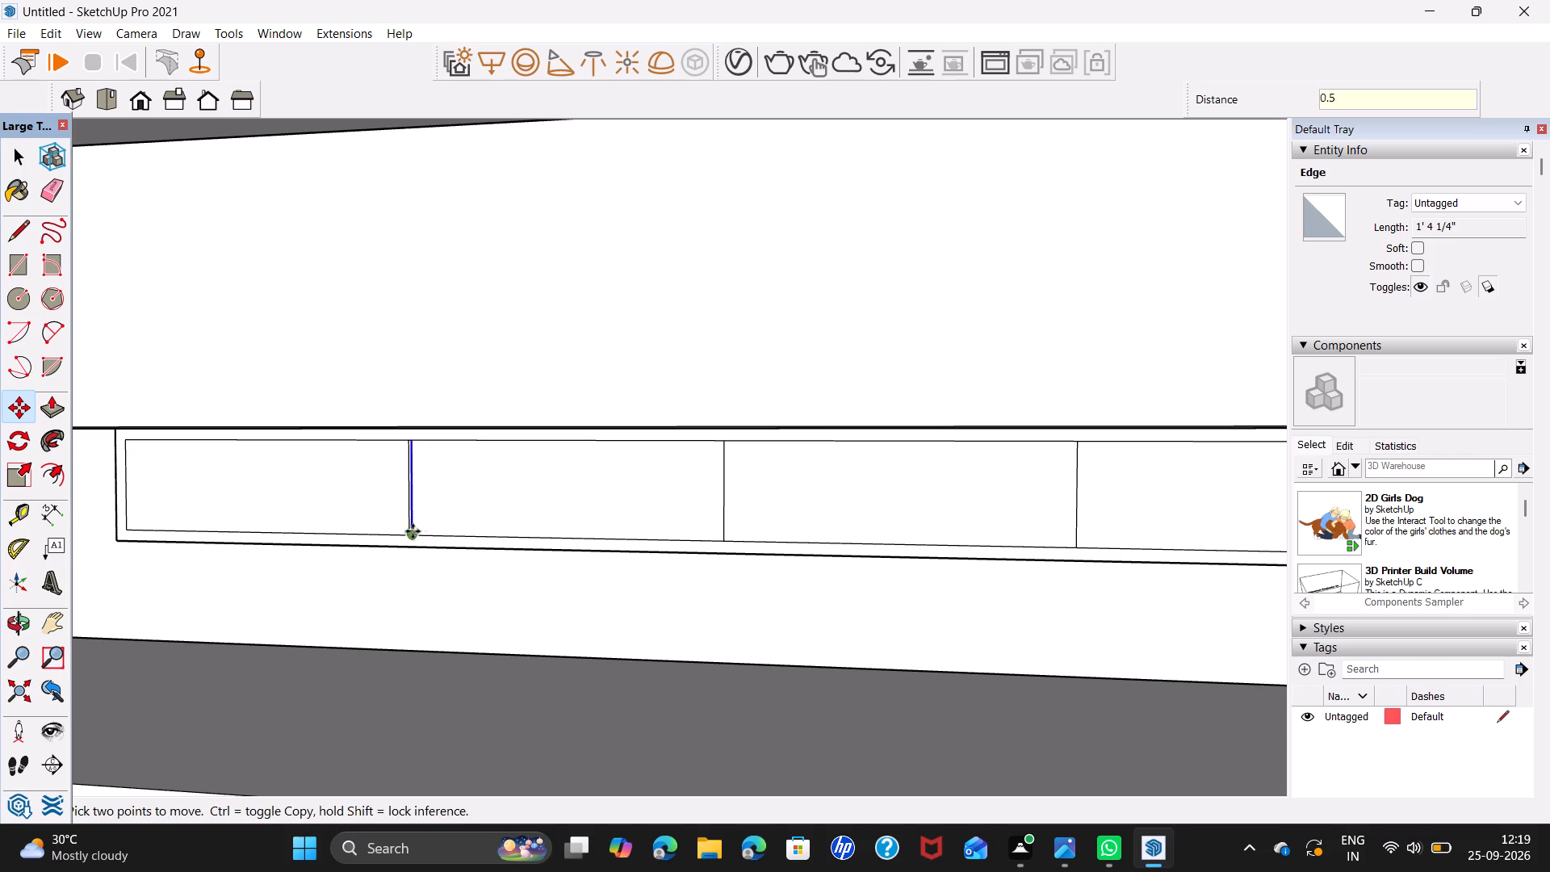
Copy the new offset line 1" back across the first division line to outline a divider strip.
scroll(413, 531, up, 7)
click(413, 533)
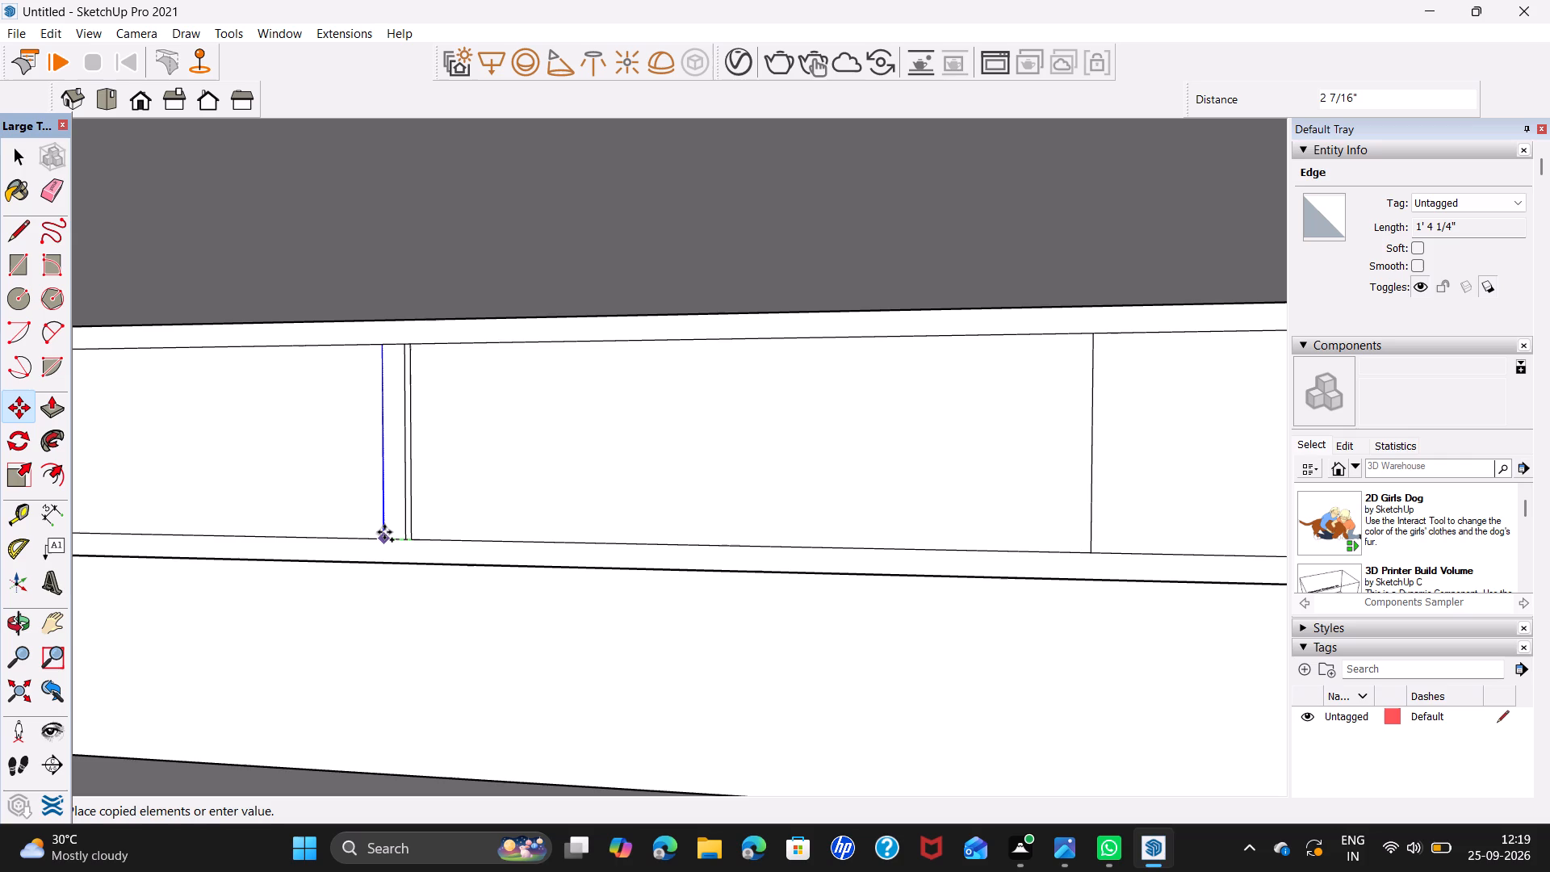
key(1)
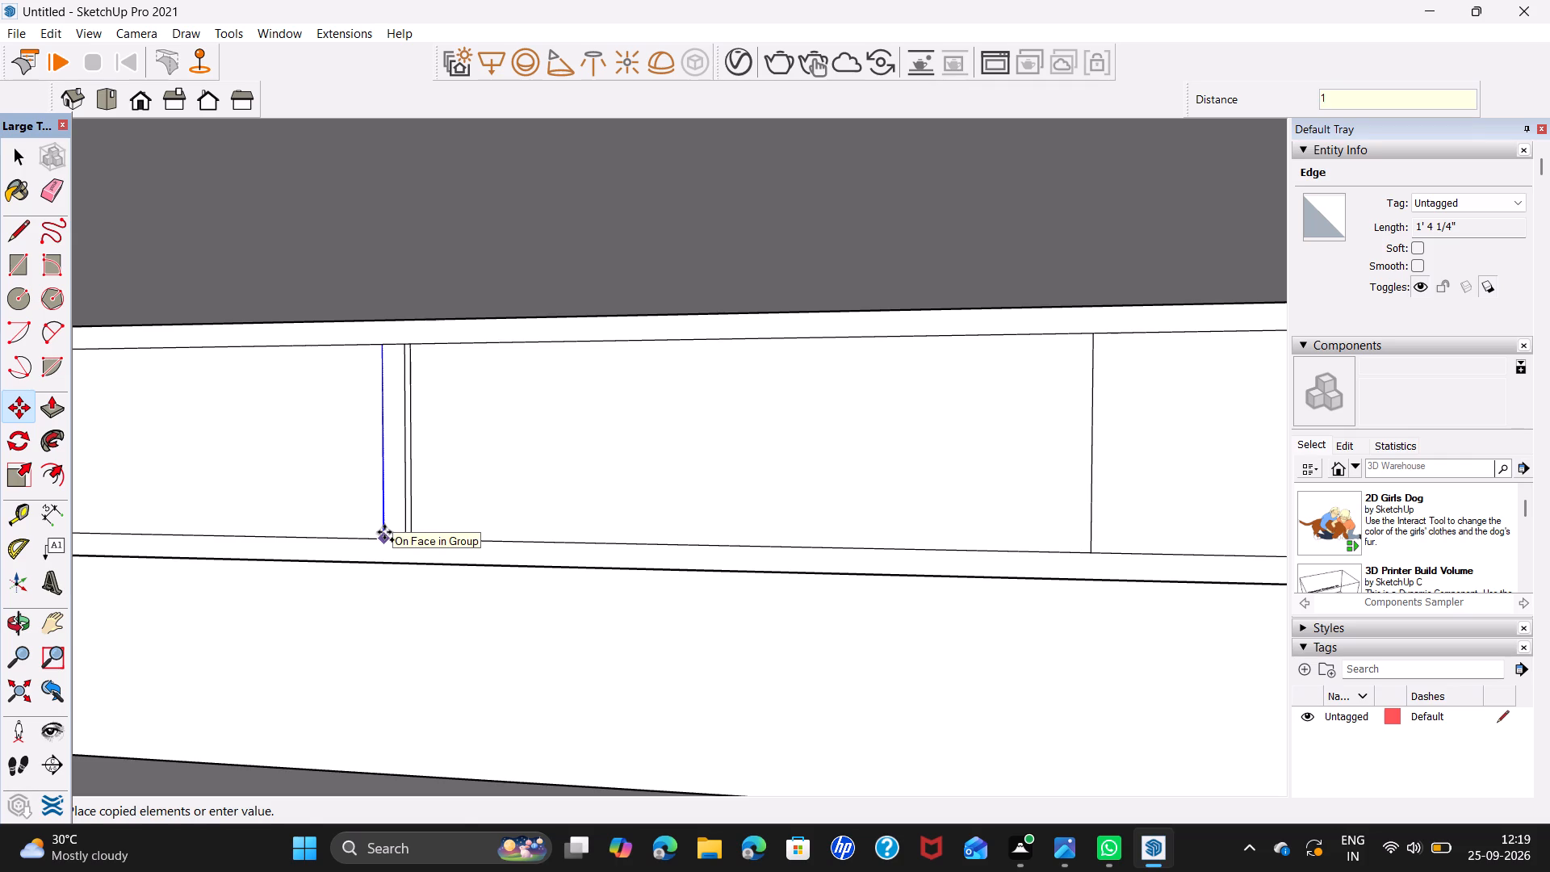
key(Return)
key(space)
Delete the original division line in the middle of the first divider strip.
scroll(409, 533, up, 3)
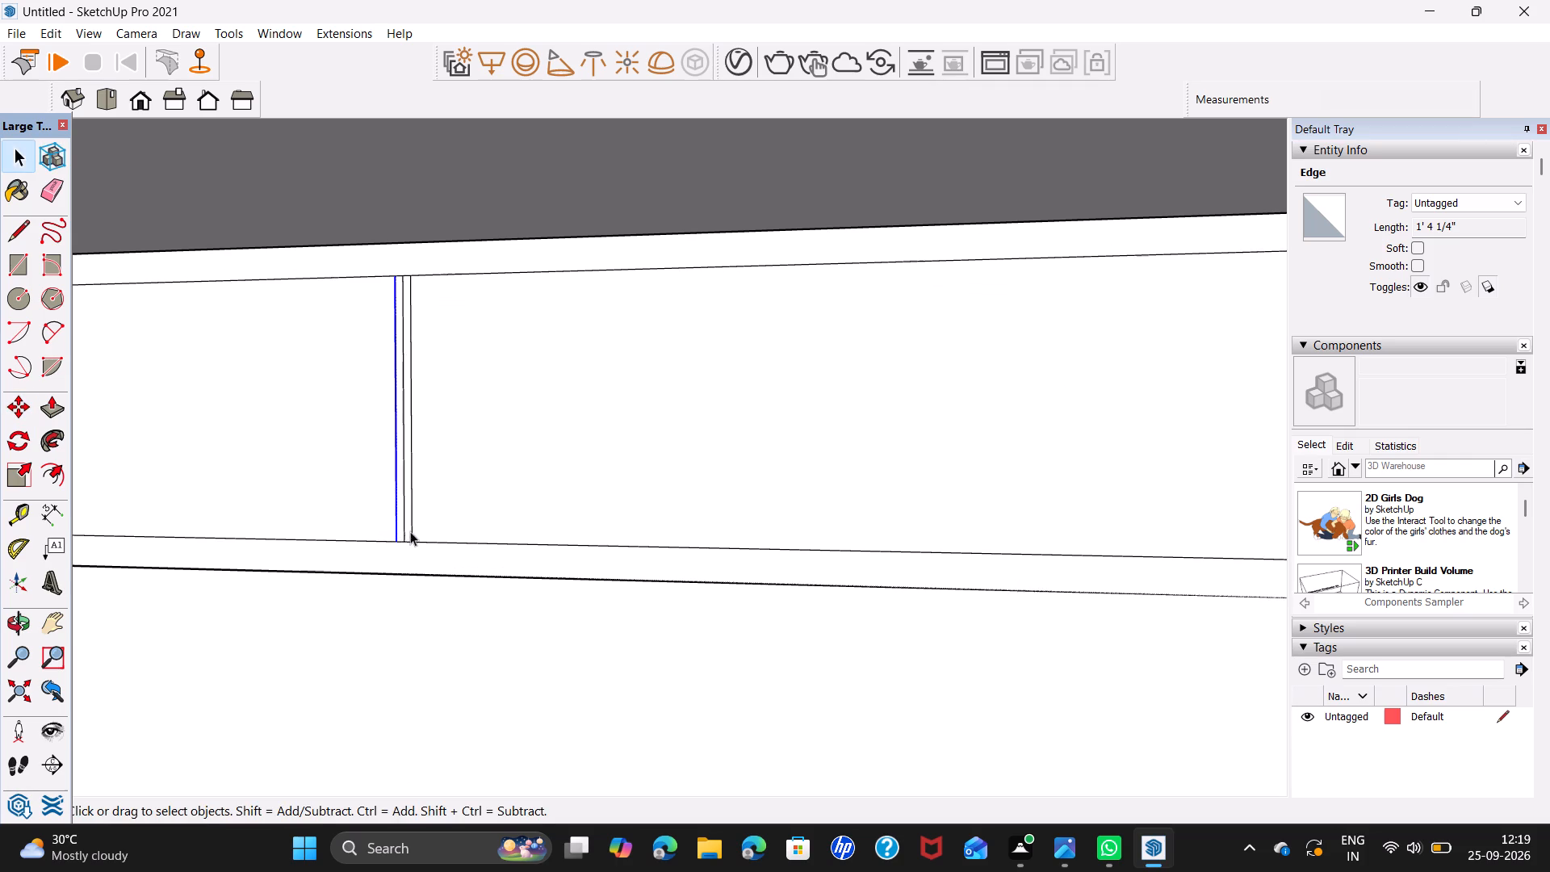
click(404, 510)
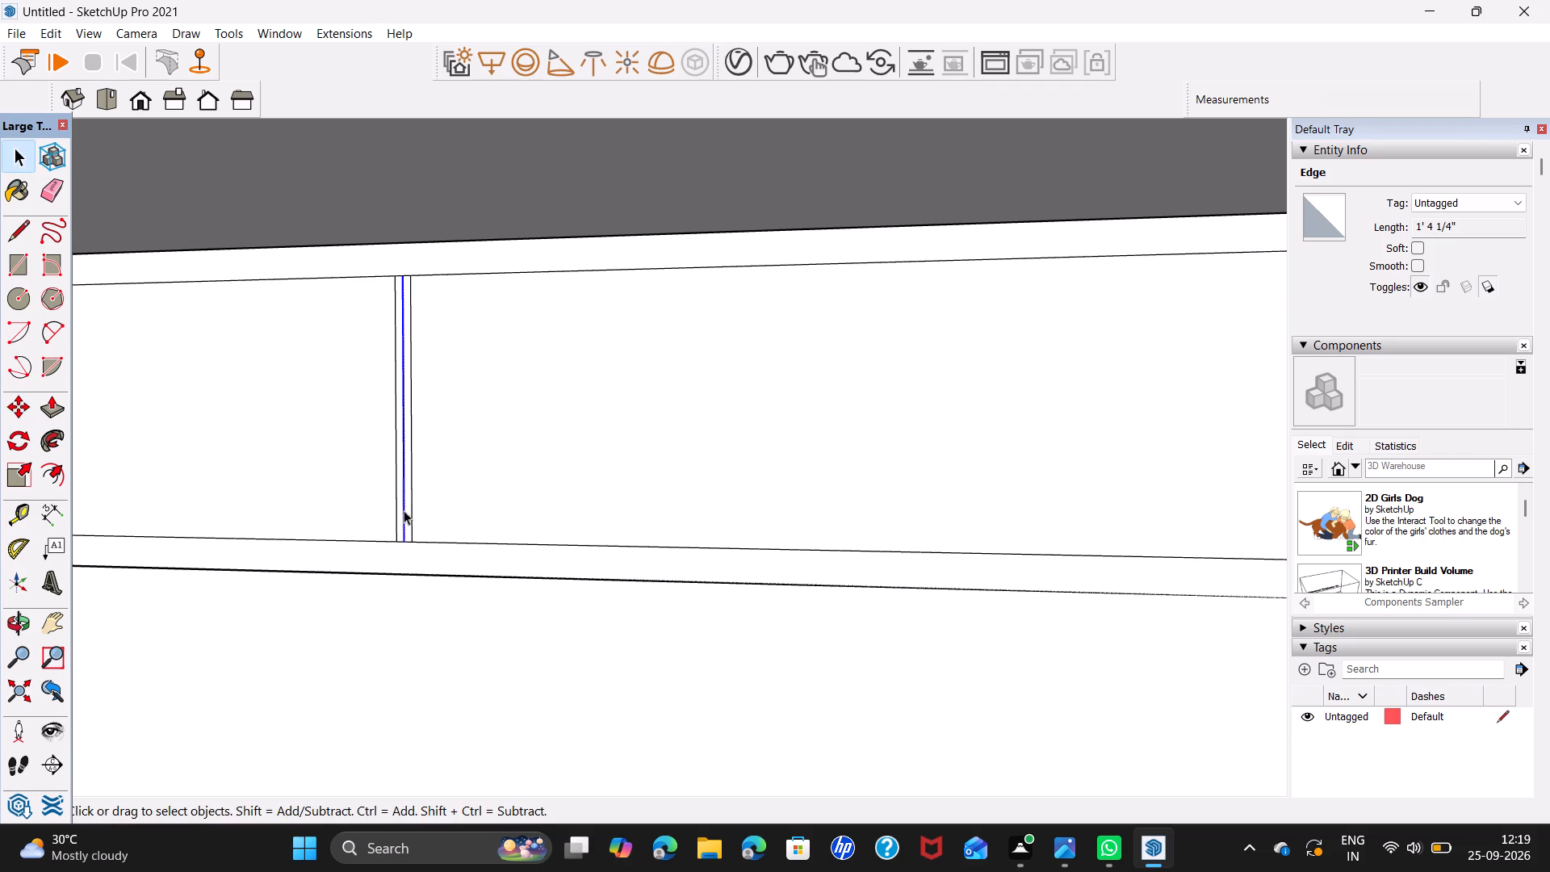
key(Delete)
Copy the first divider strip's face onto the second division line, using the midpoint of its bottom edge as base point.
click(404, 518)
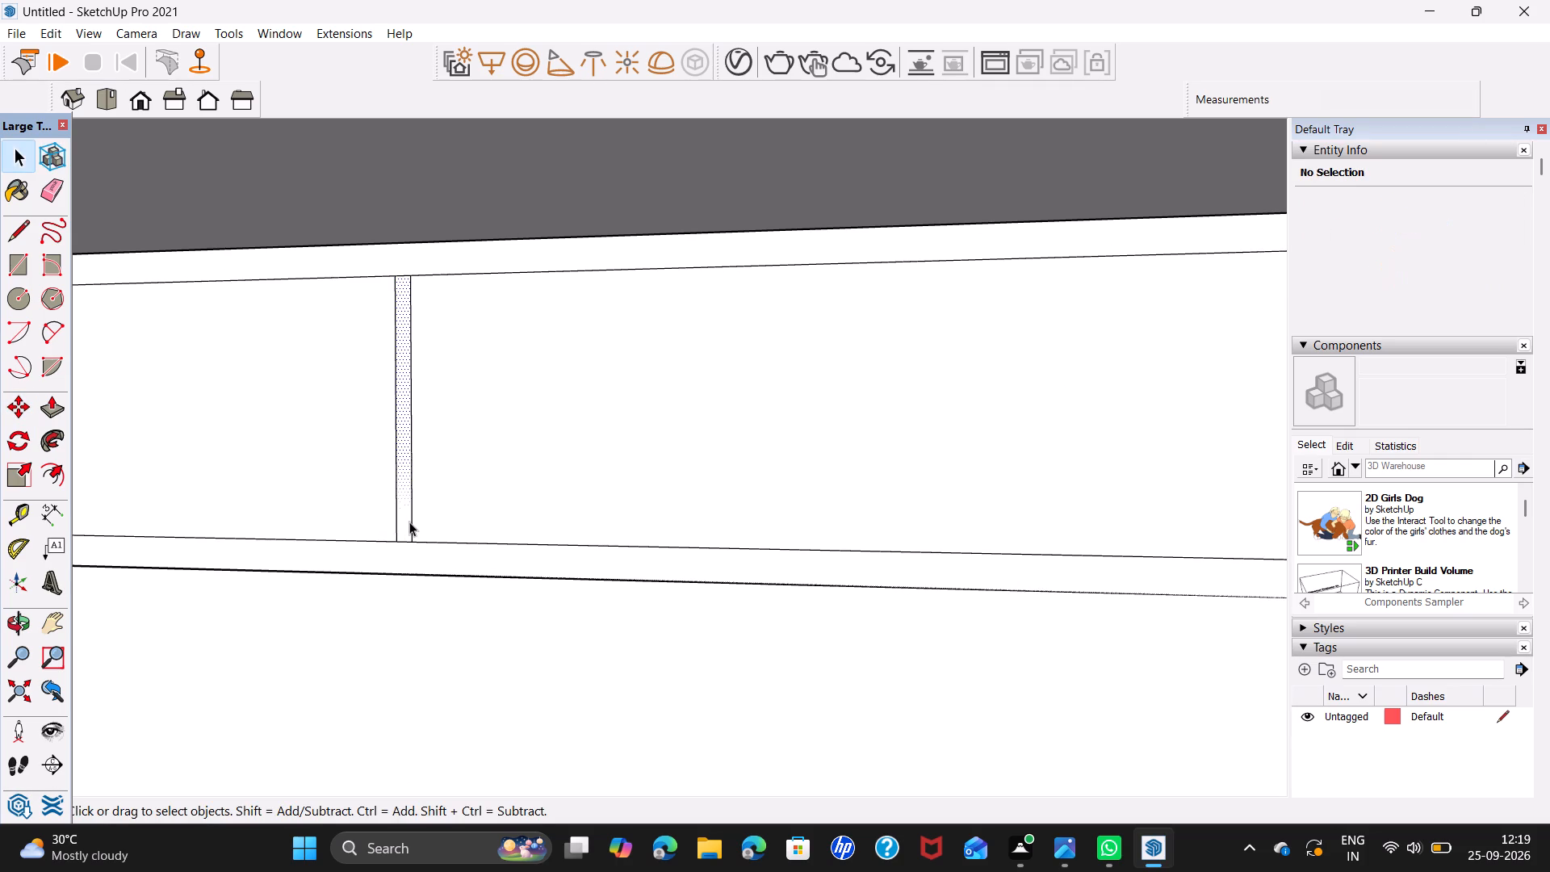
key(m)
scroll(408, 533, up, 5)
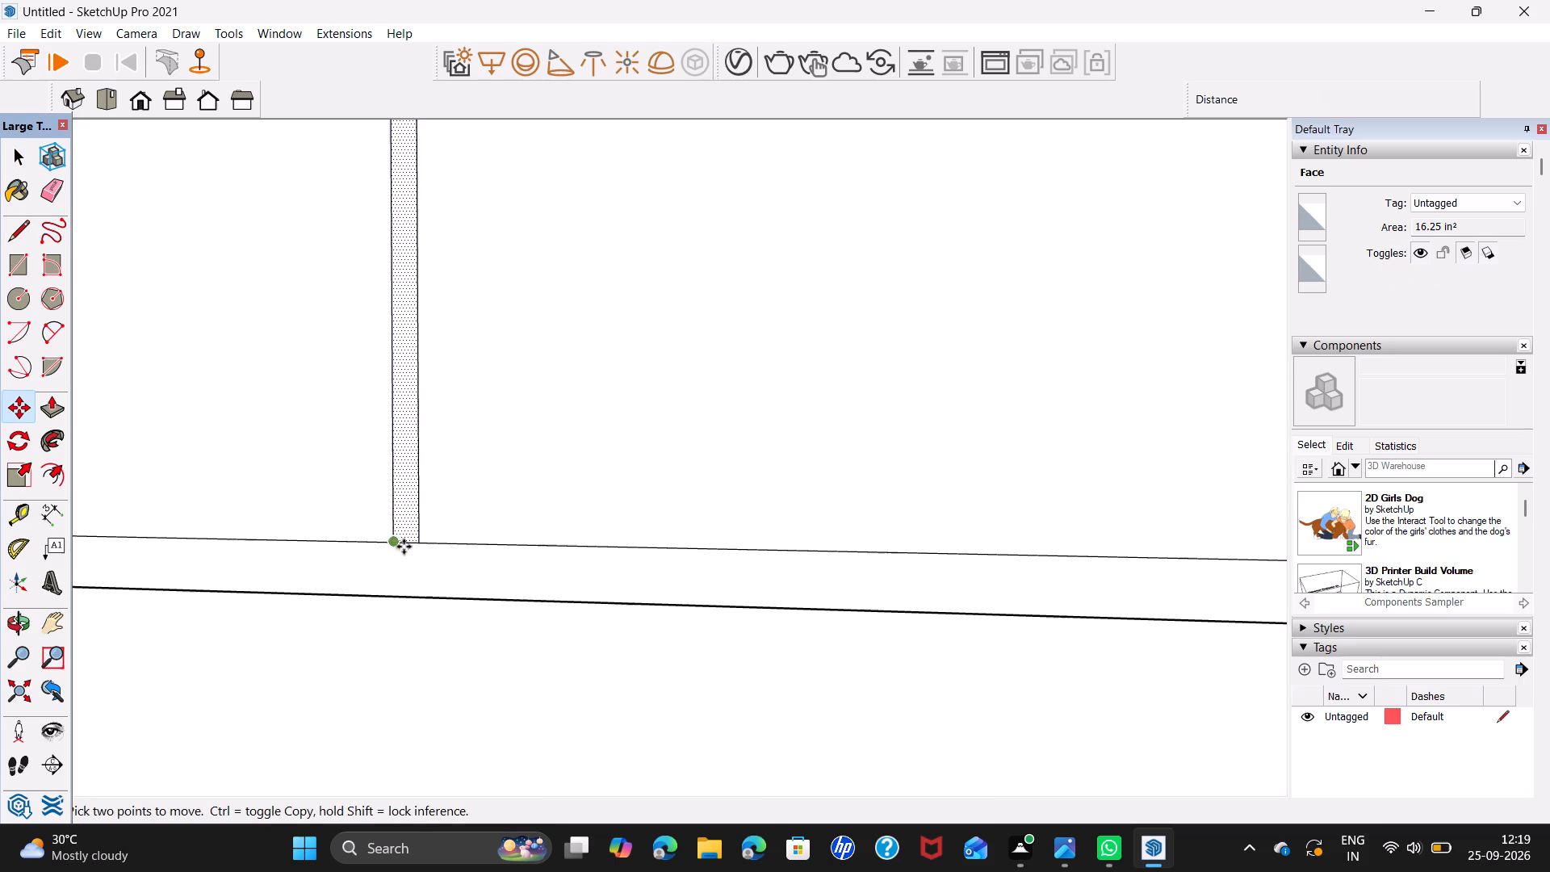
click(406, 538)
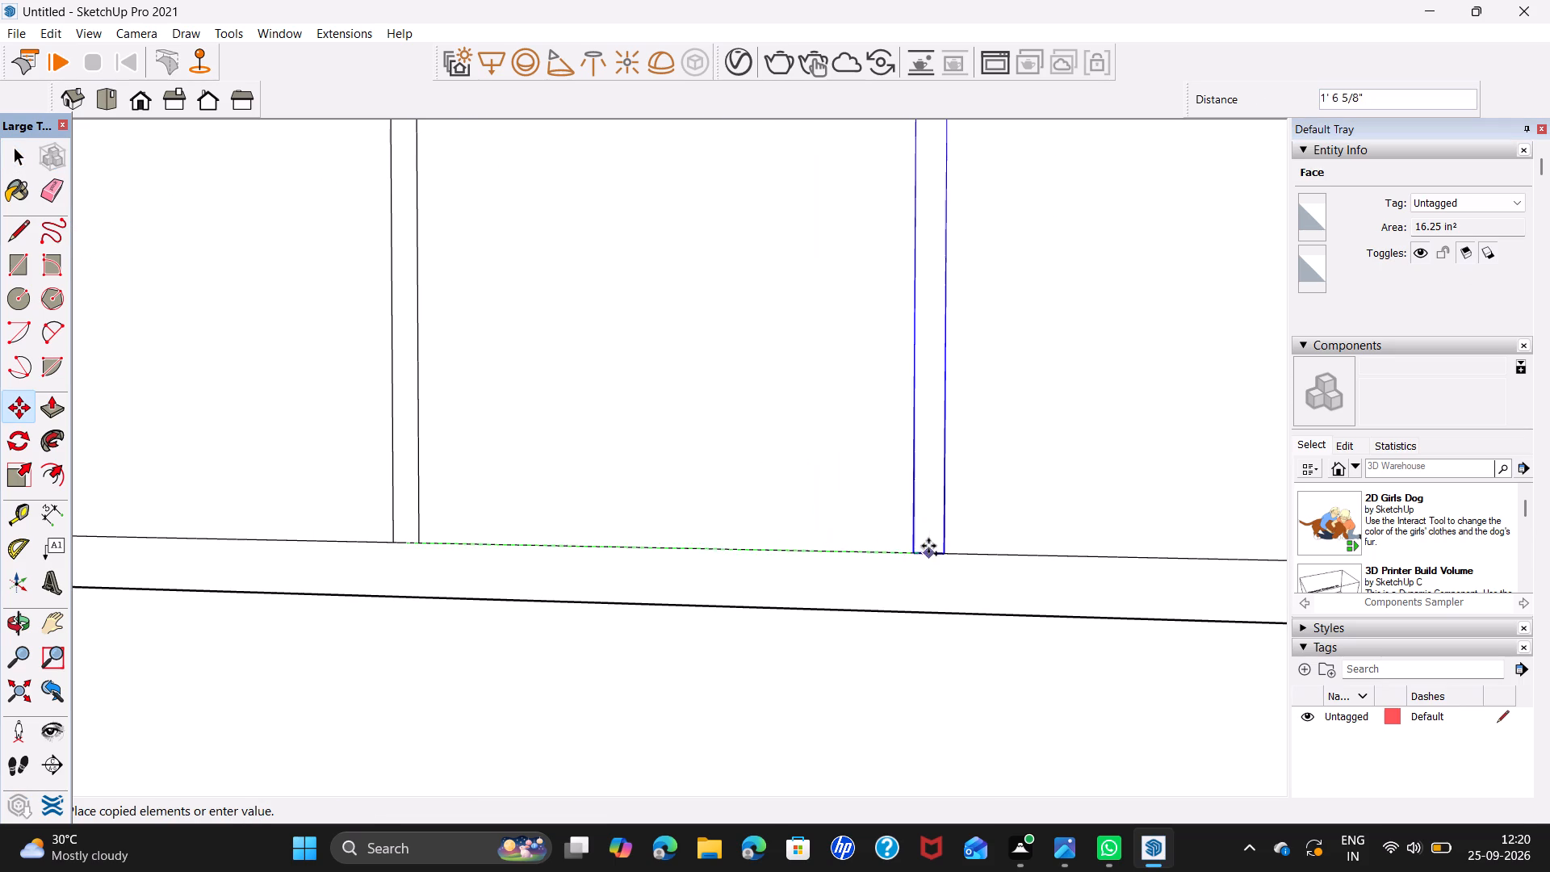
shift+middle_drag(928, 546, 272, 512)
scroll(280, 512, down, 5)
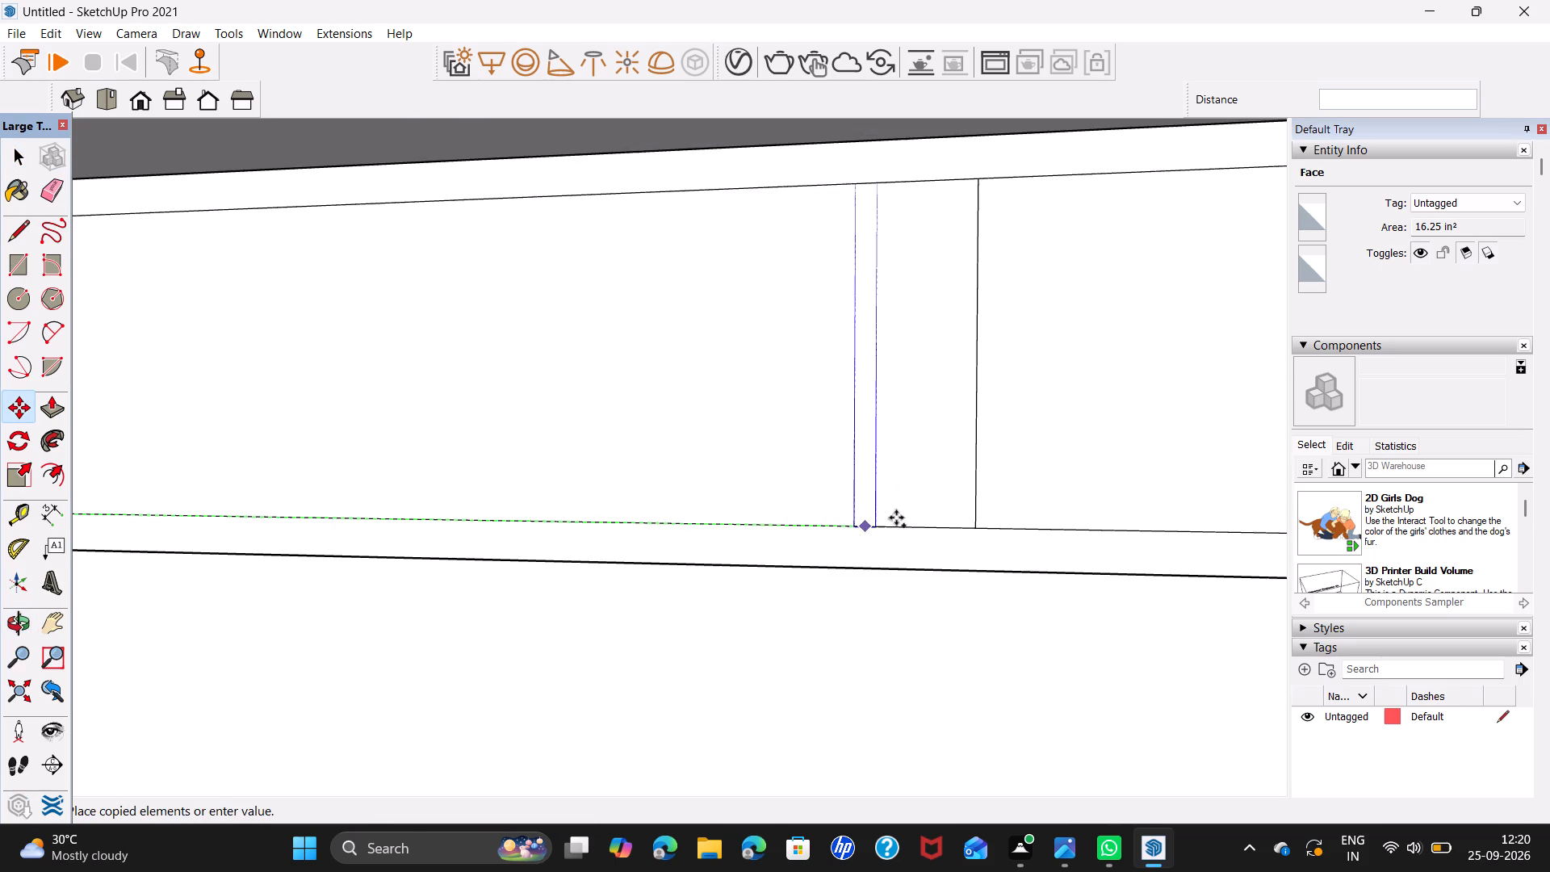
click(974, 529)
Copy the divider strip from the second division line onto the third, about 4' 5 15/16" along the panel.
click(974, 529)
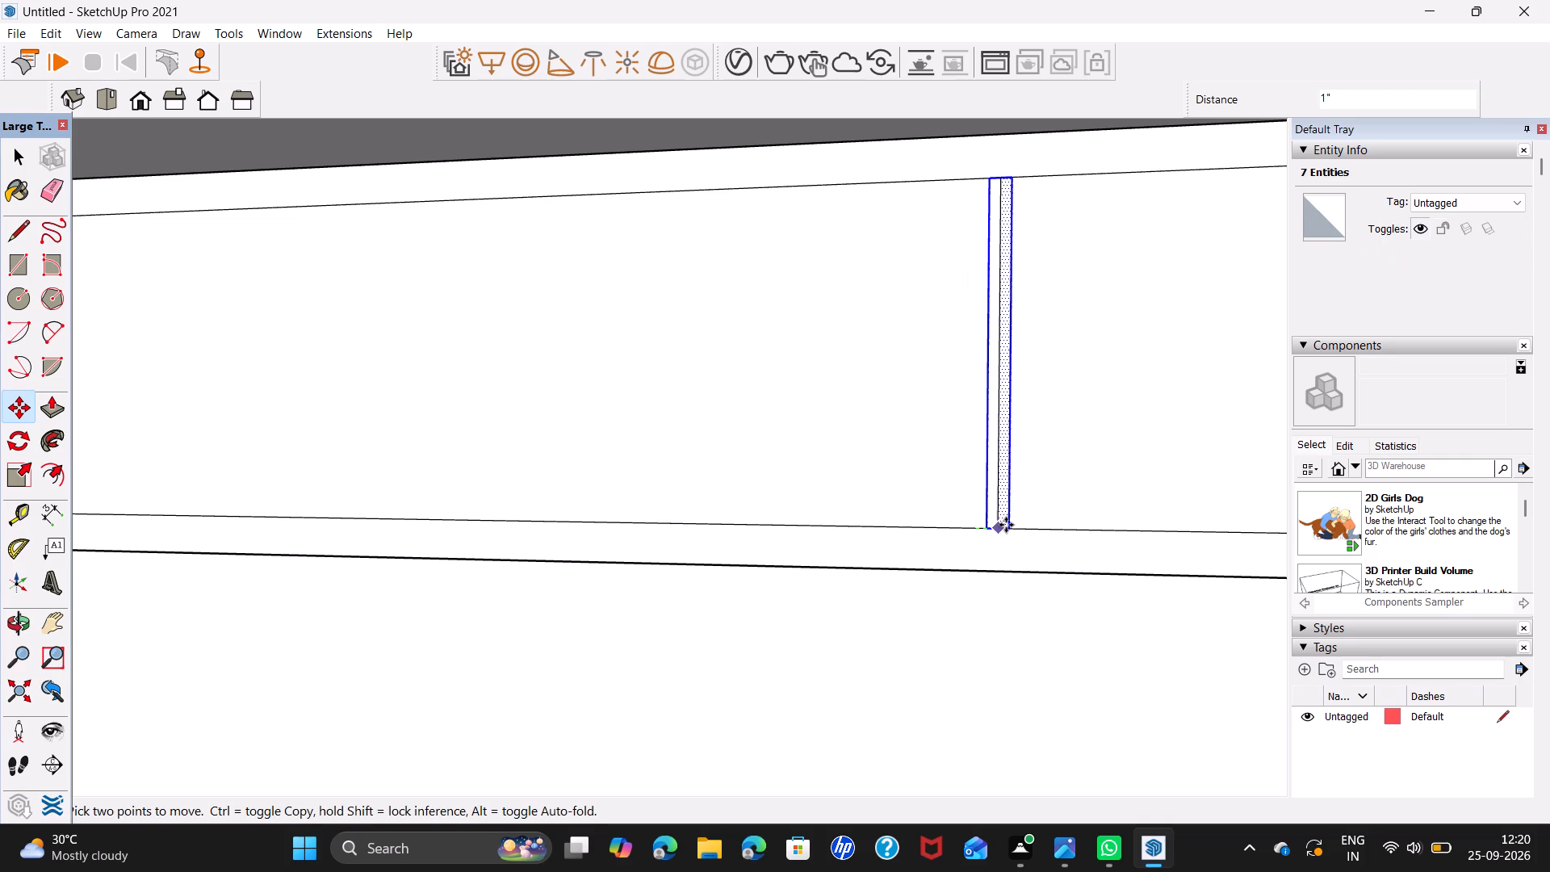
shift+middle_drag(1058, 521, 625, 500)
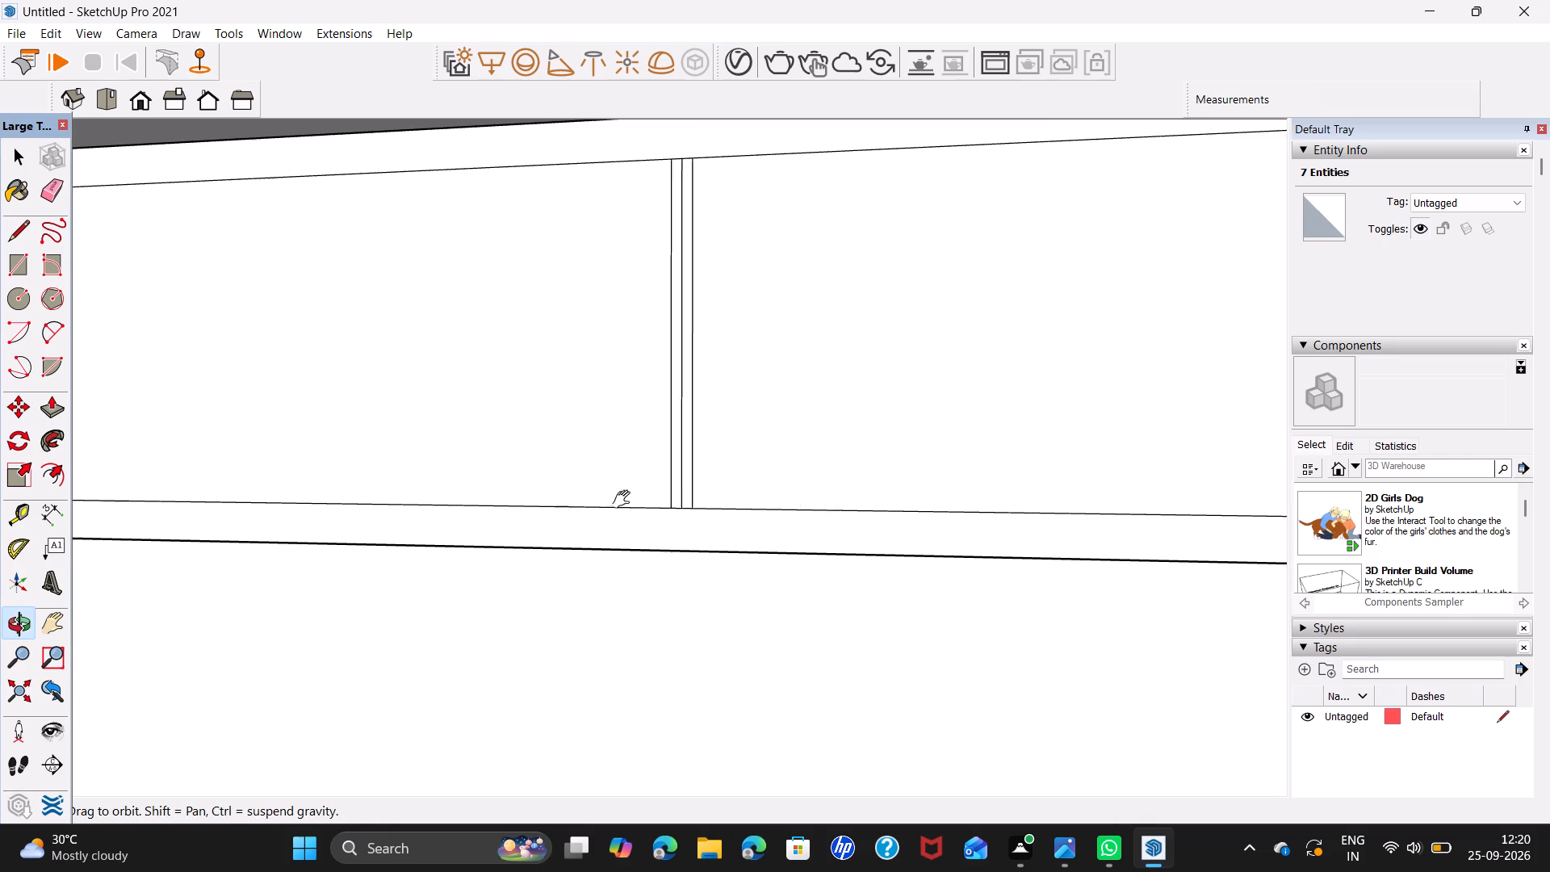
shift+middle_drag(625, 500, 238, 492)
scroll(916, 472, down, 3)
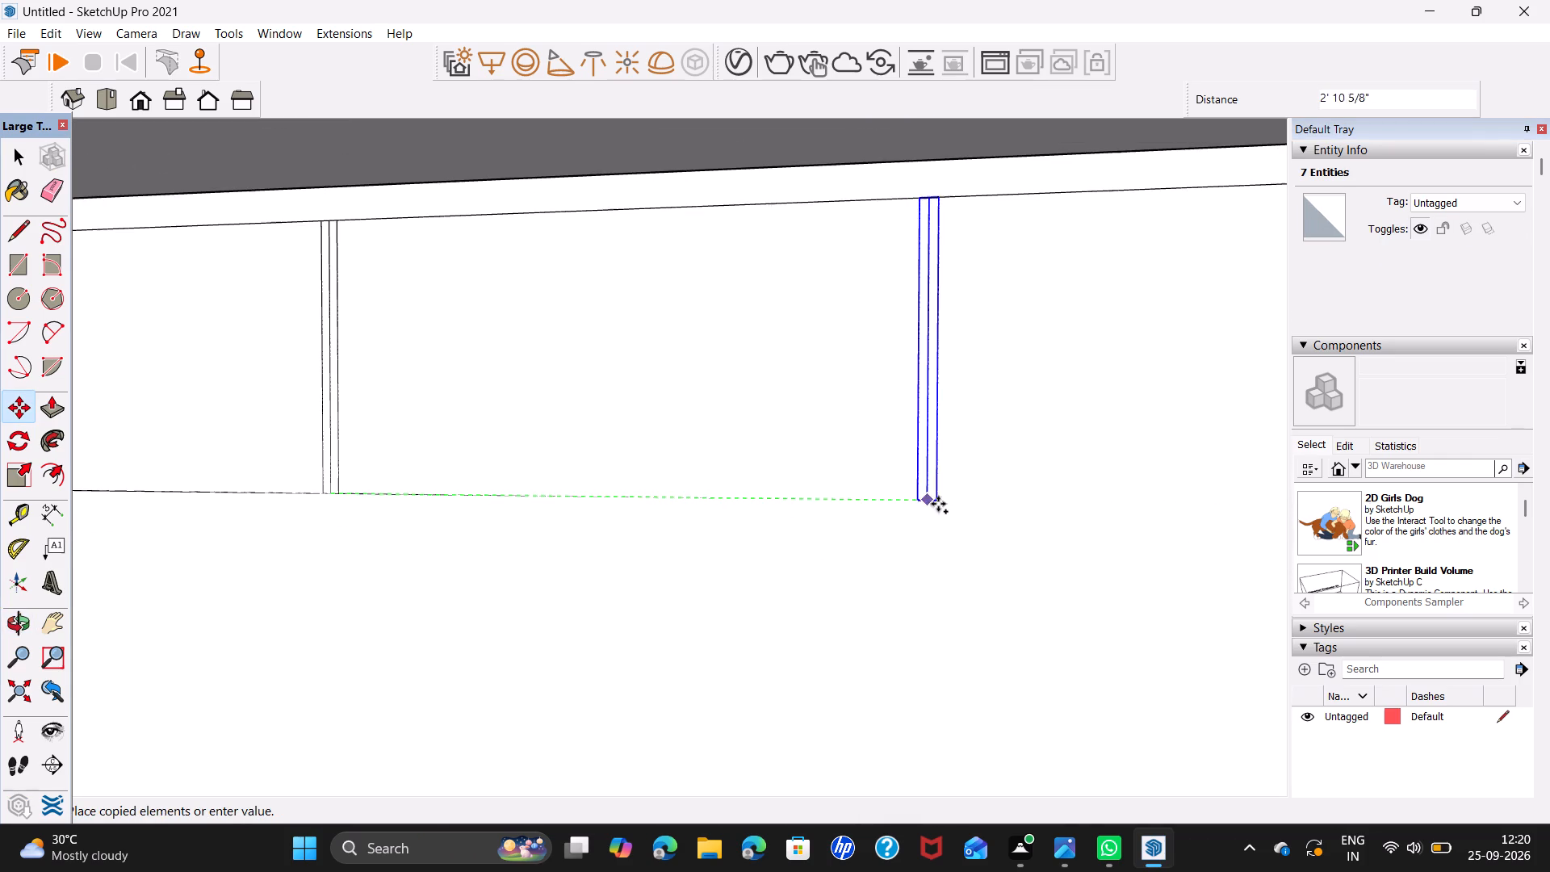
shift+middle_drag(949, 506, 597, 463)
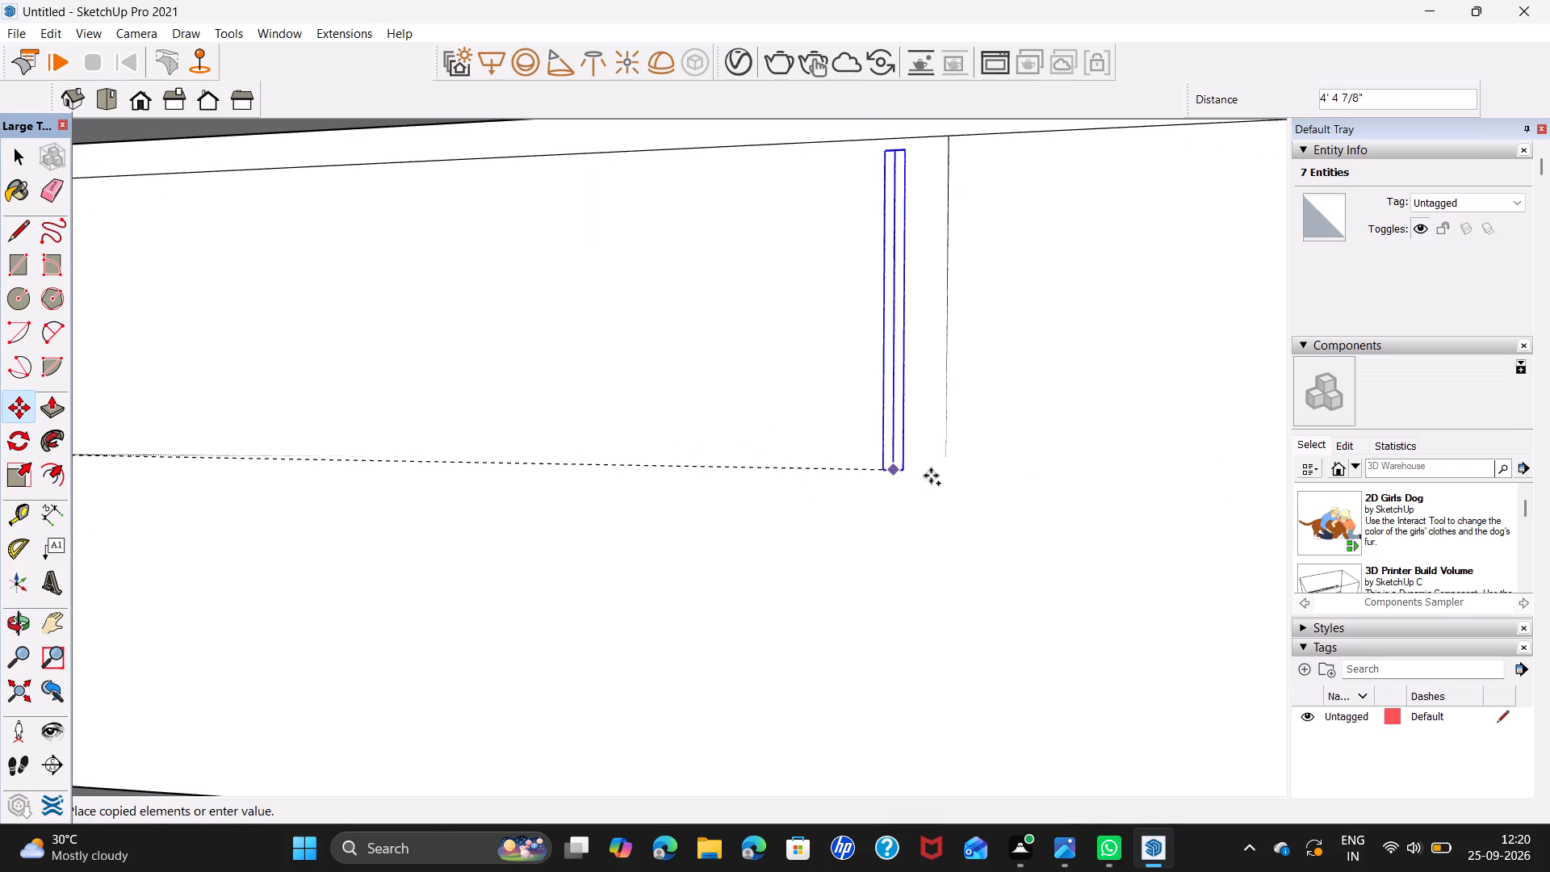
scroll(947, 468, down, 4)
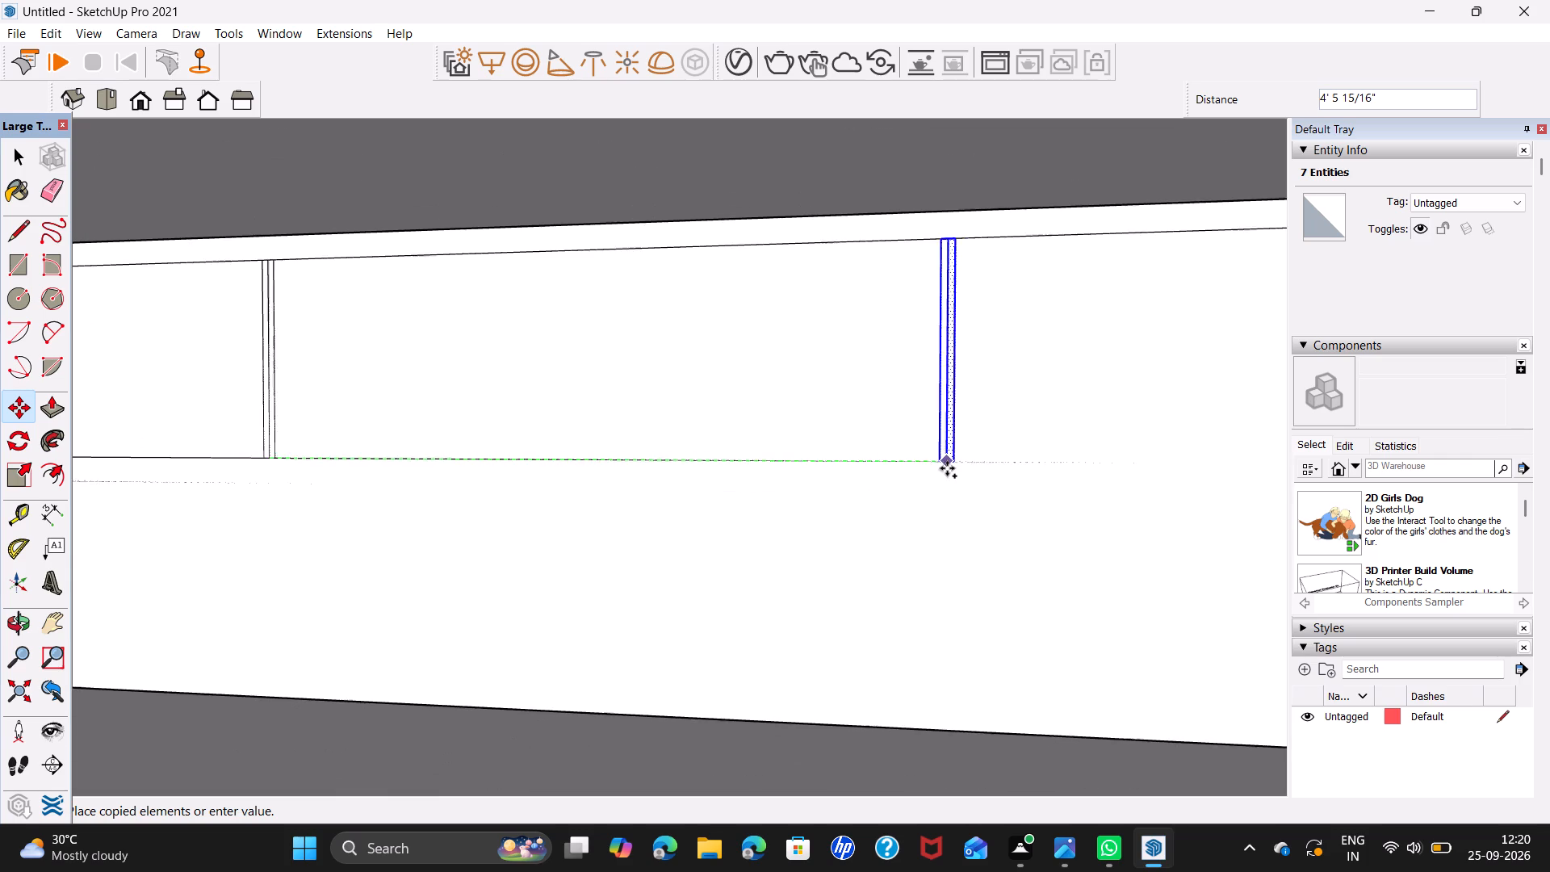
scroll(947, 468, down, 4)
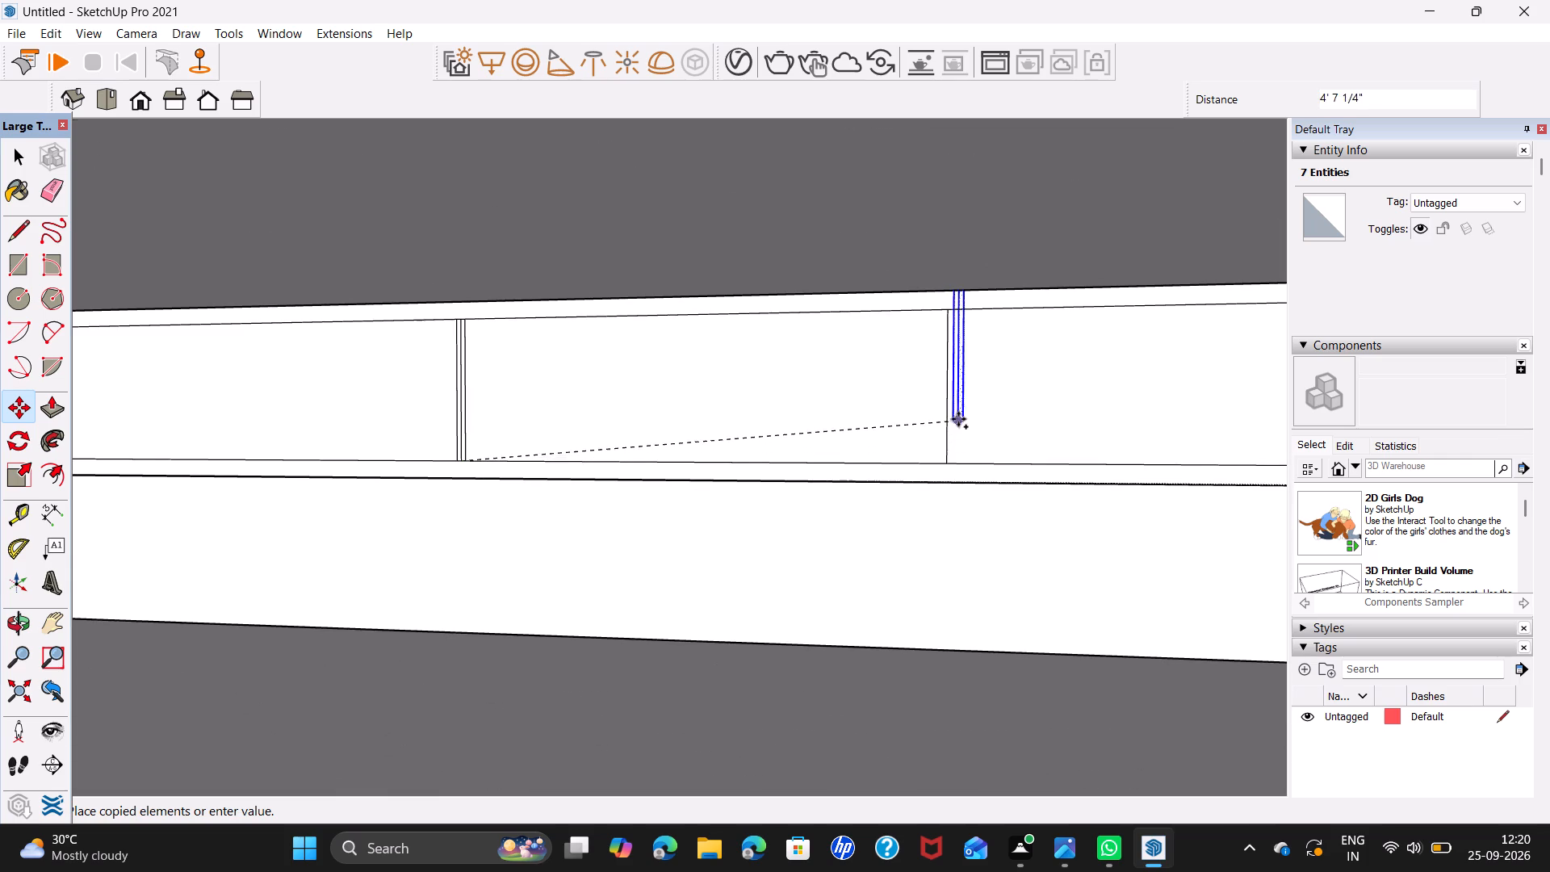
click(945, 463)
click(945, 463)
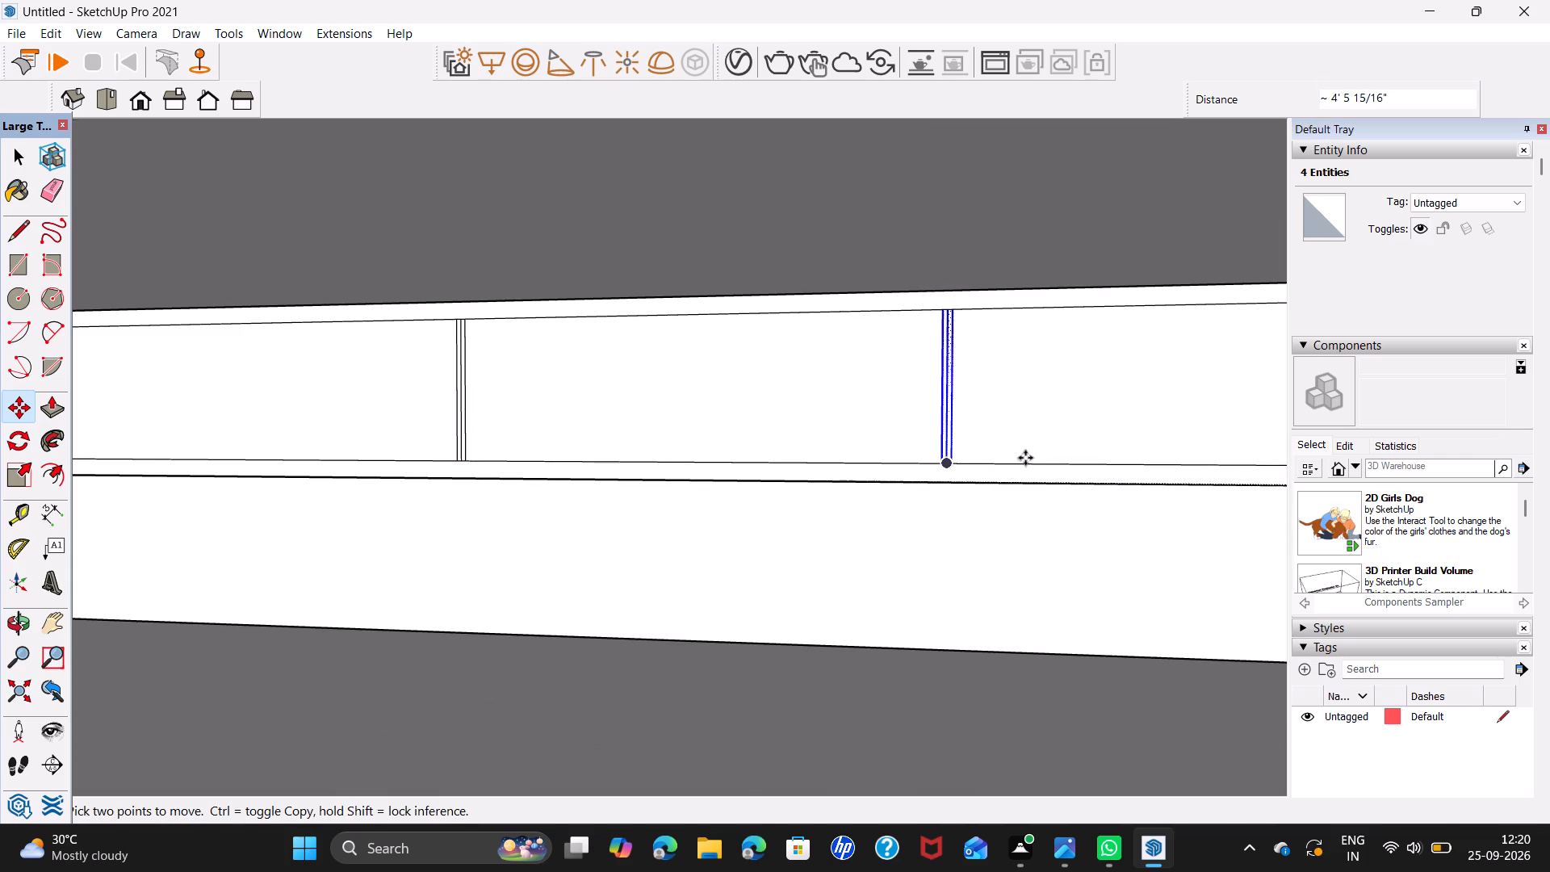
Copy the divider strip from the third division line onto the fourth, about 4' 5 15/16" along the panel.
click(946, 463)
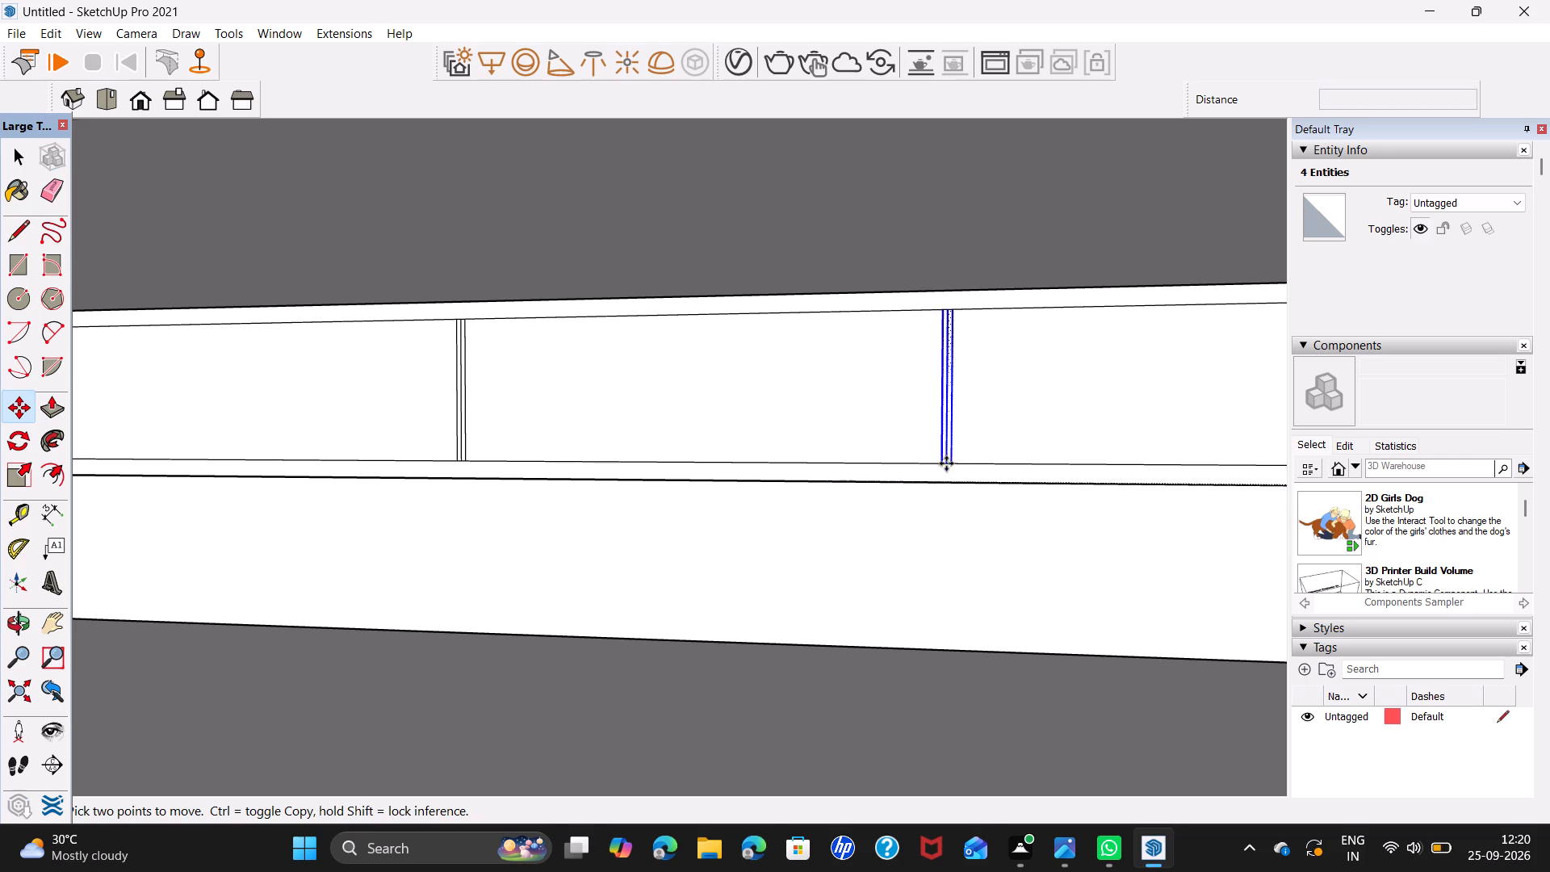
shift+middle_drag(1120, 466, 978, 493)
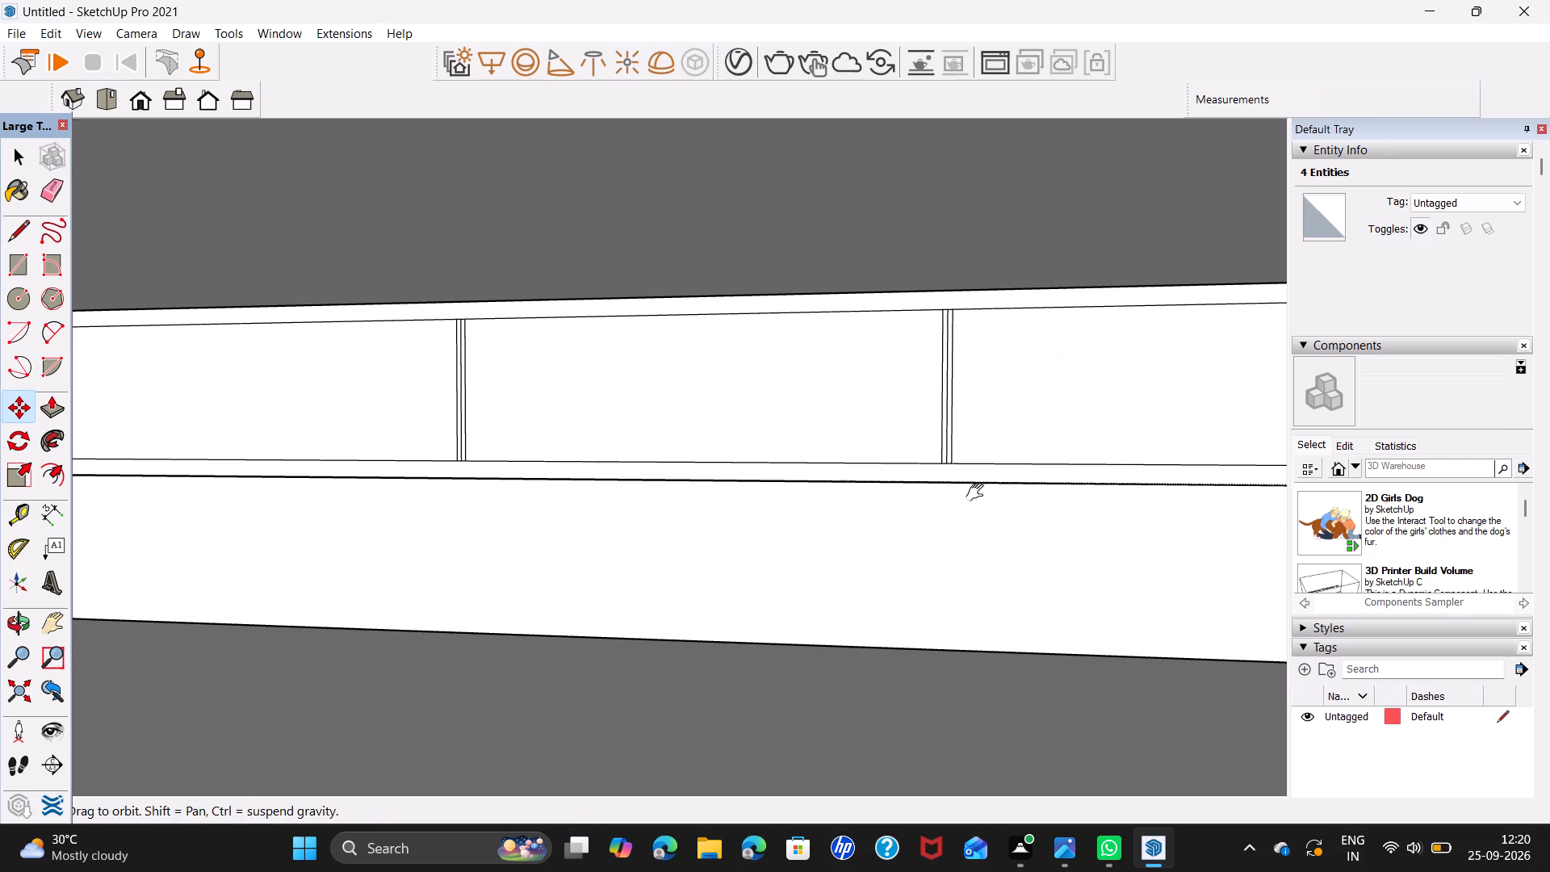
shift+middle_drag(978, 493, 481, 472)
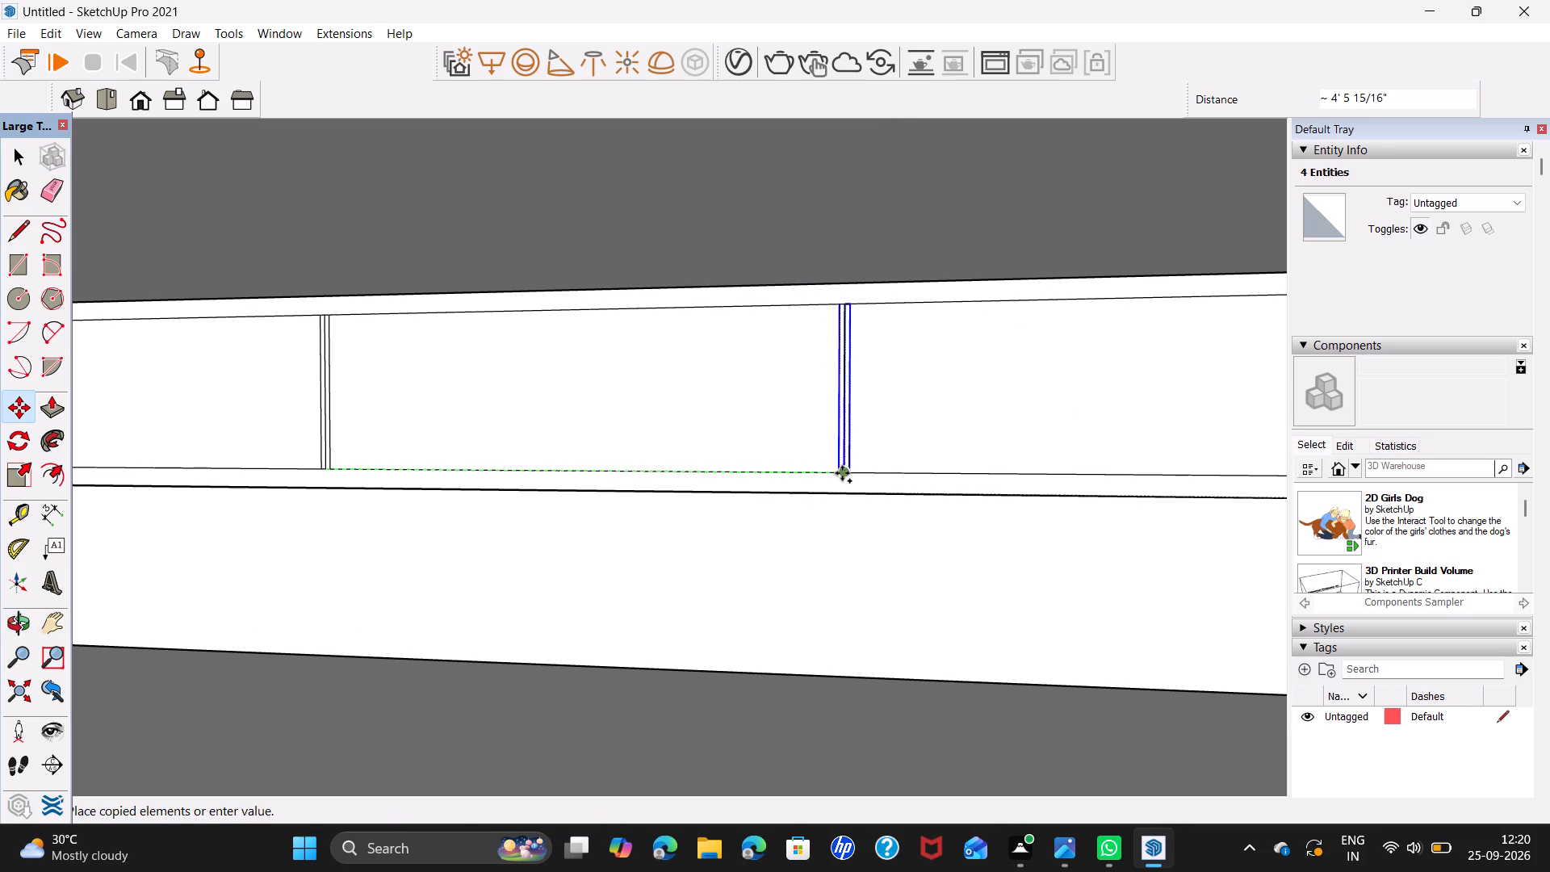
click(842, 473)
Copy the divider strip from the fourth division line onto the fifth, about 4' 5 15/16" further along the panel.
click(845, 472)
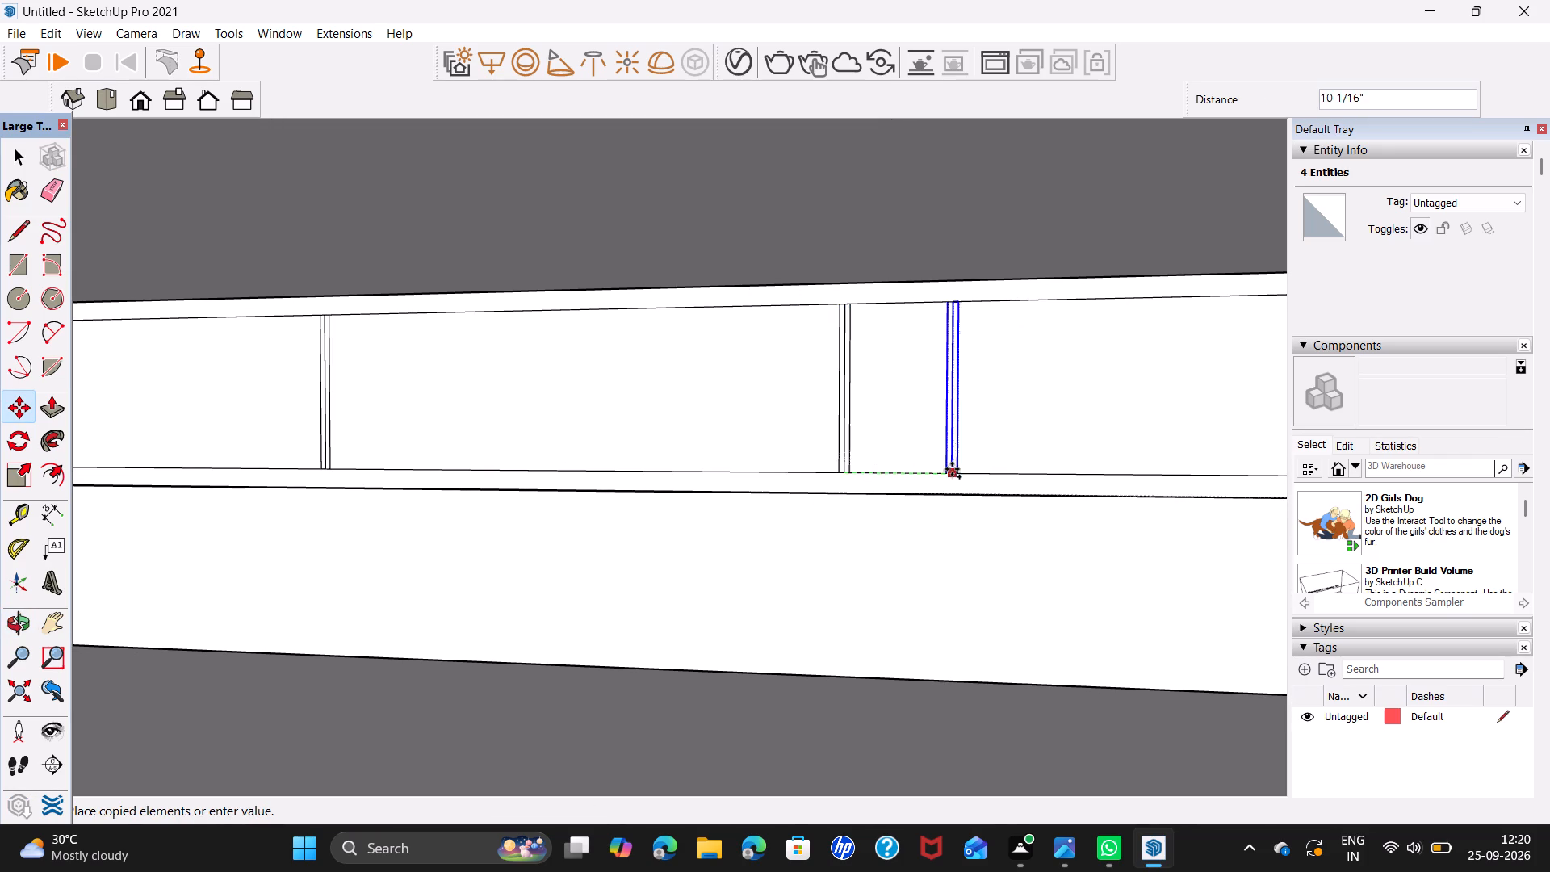
shift+middle_drag(1062, 459, 469, 472)
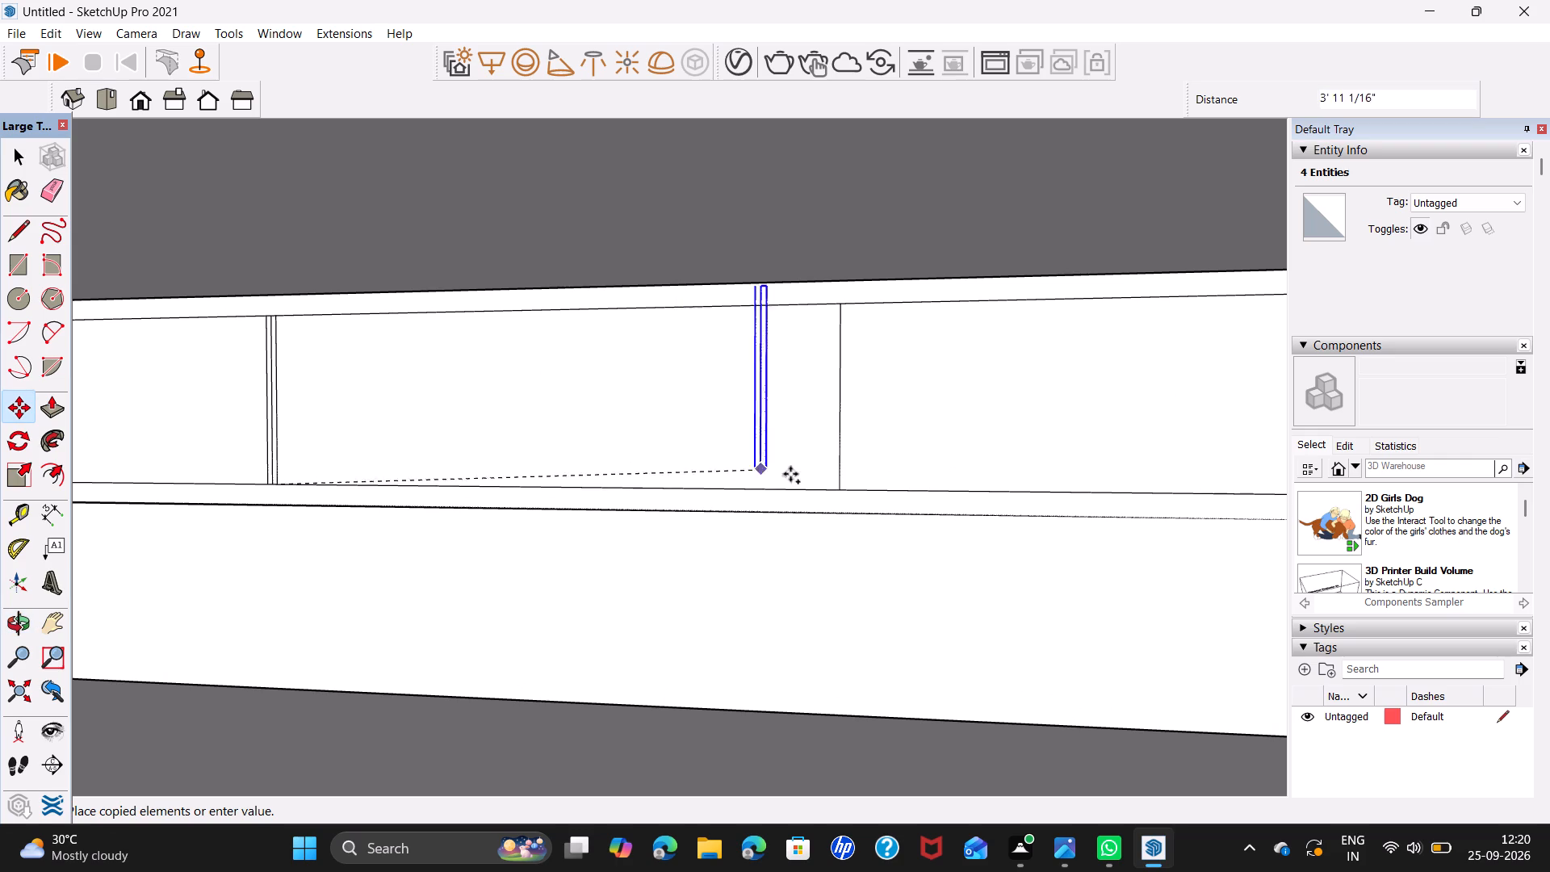
click(840, 493)
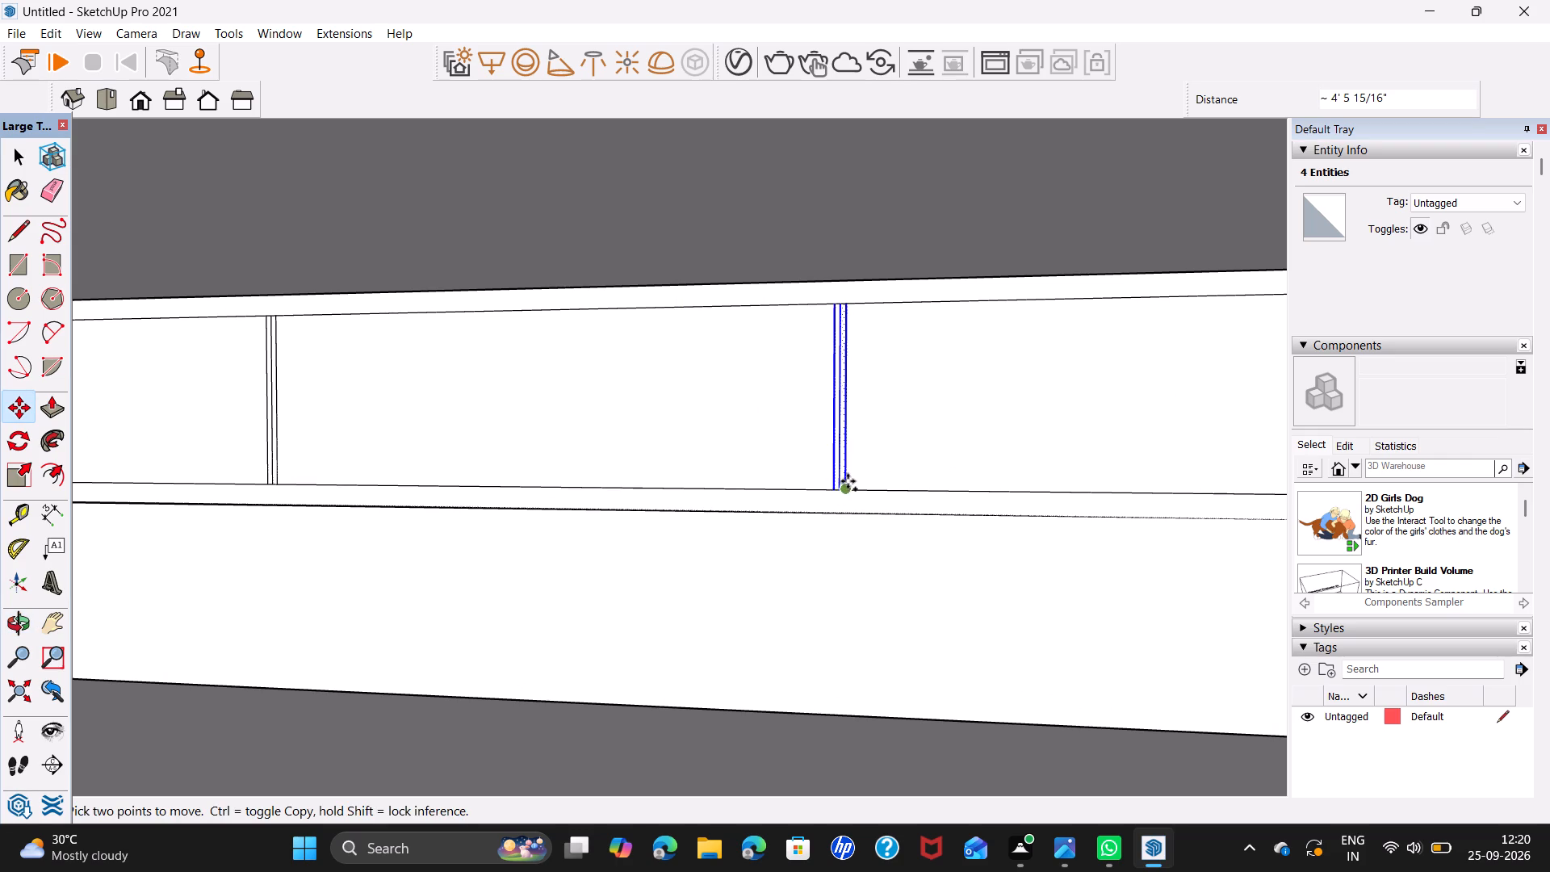
Copy the divider strip from the fifth division line onto the sixth, about 4' 5 15/16" further along the panel.
click(838, 494)
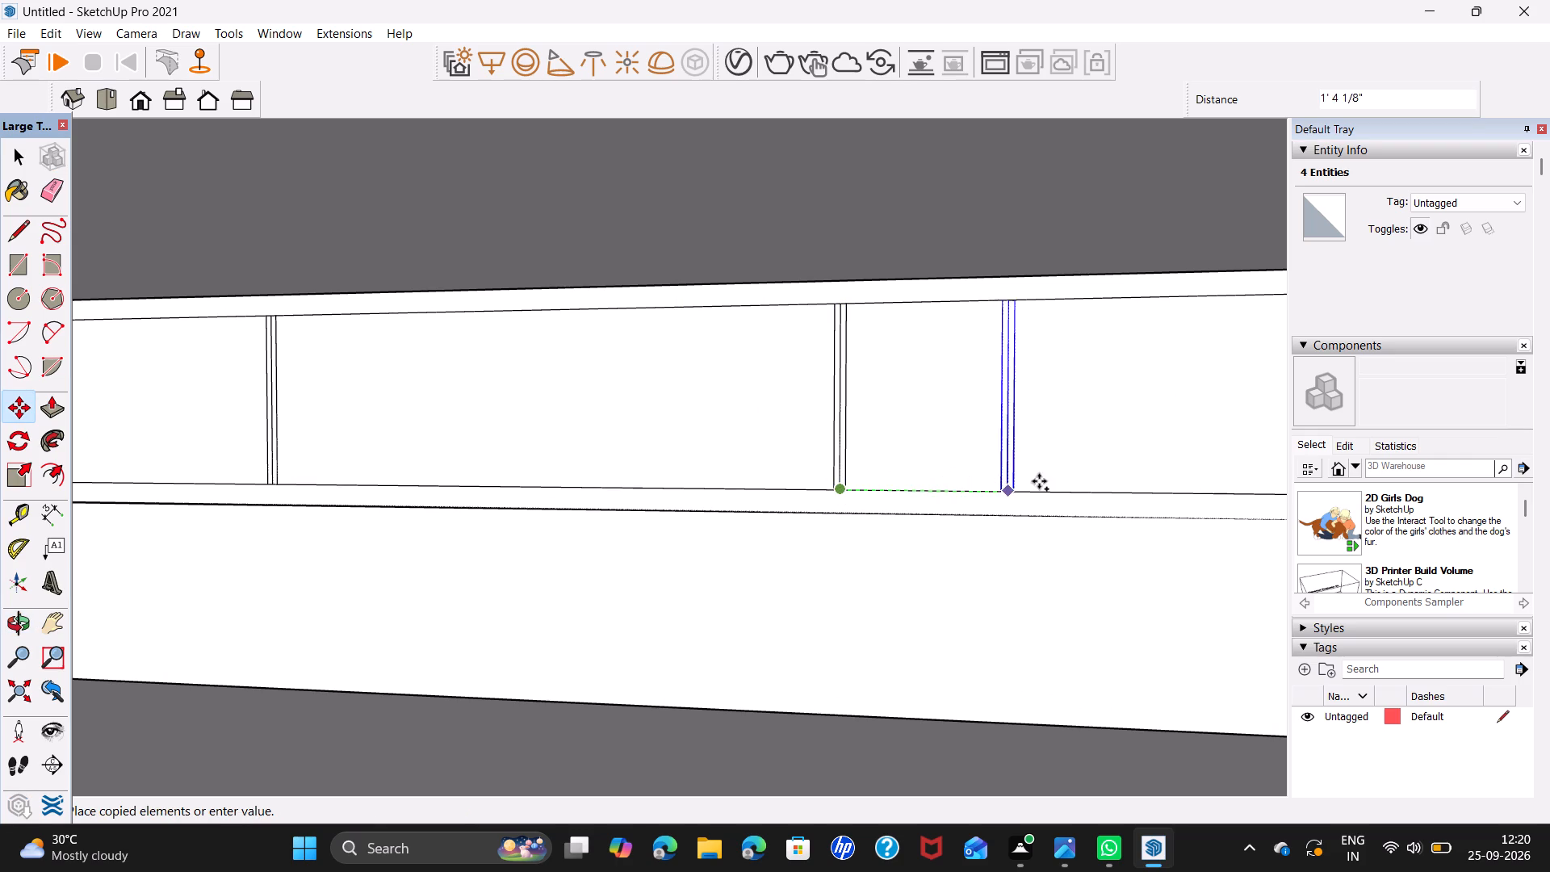
shift+middle_drag(1039, 480, 348, 455)
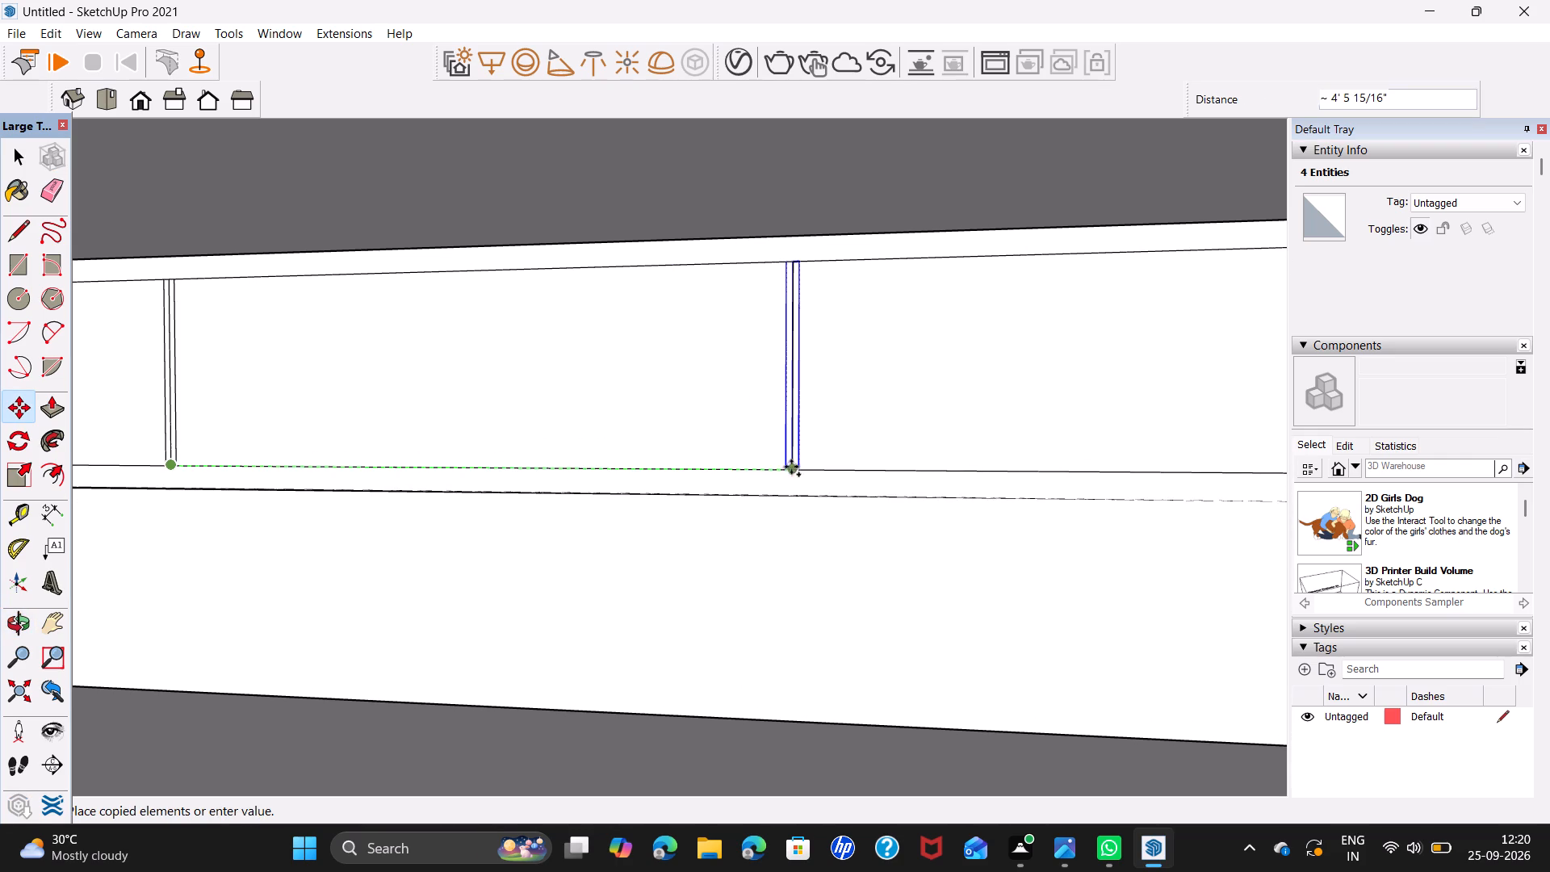
click(786, 470)
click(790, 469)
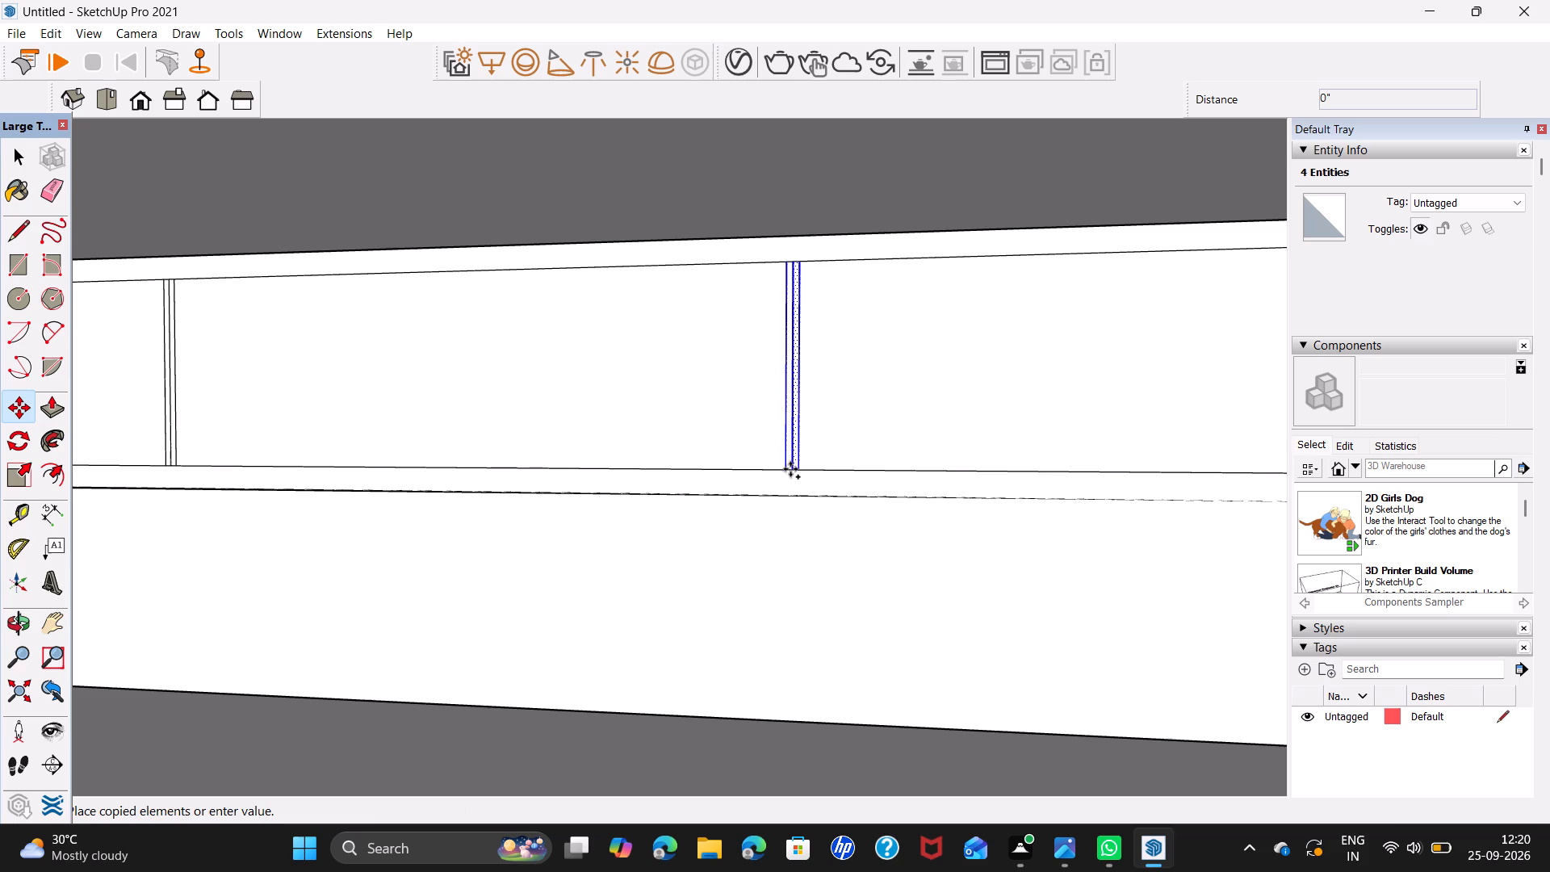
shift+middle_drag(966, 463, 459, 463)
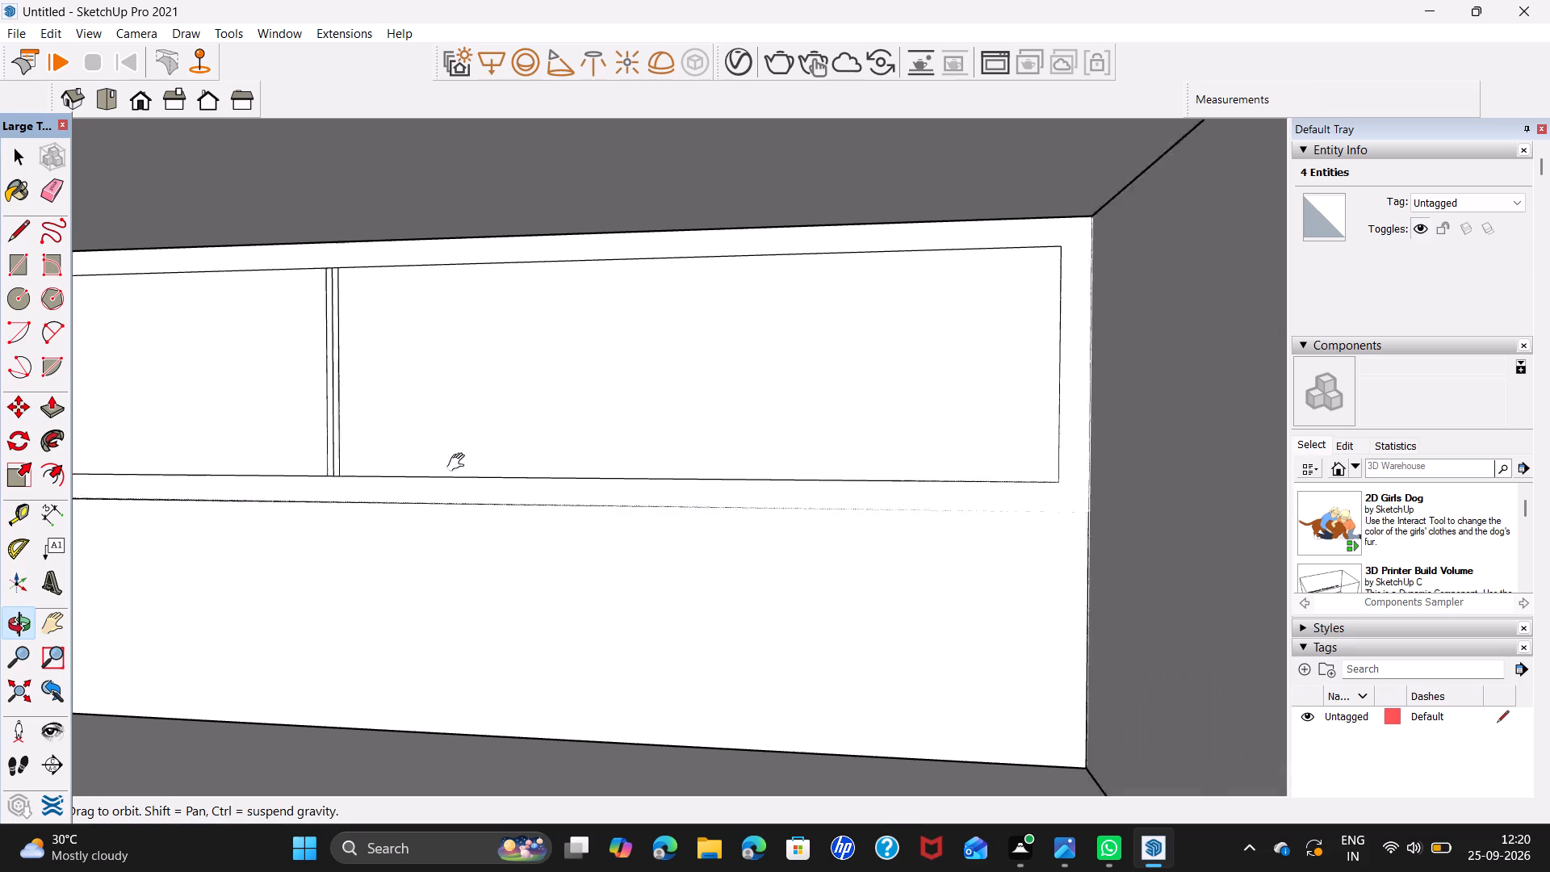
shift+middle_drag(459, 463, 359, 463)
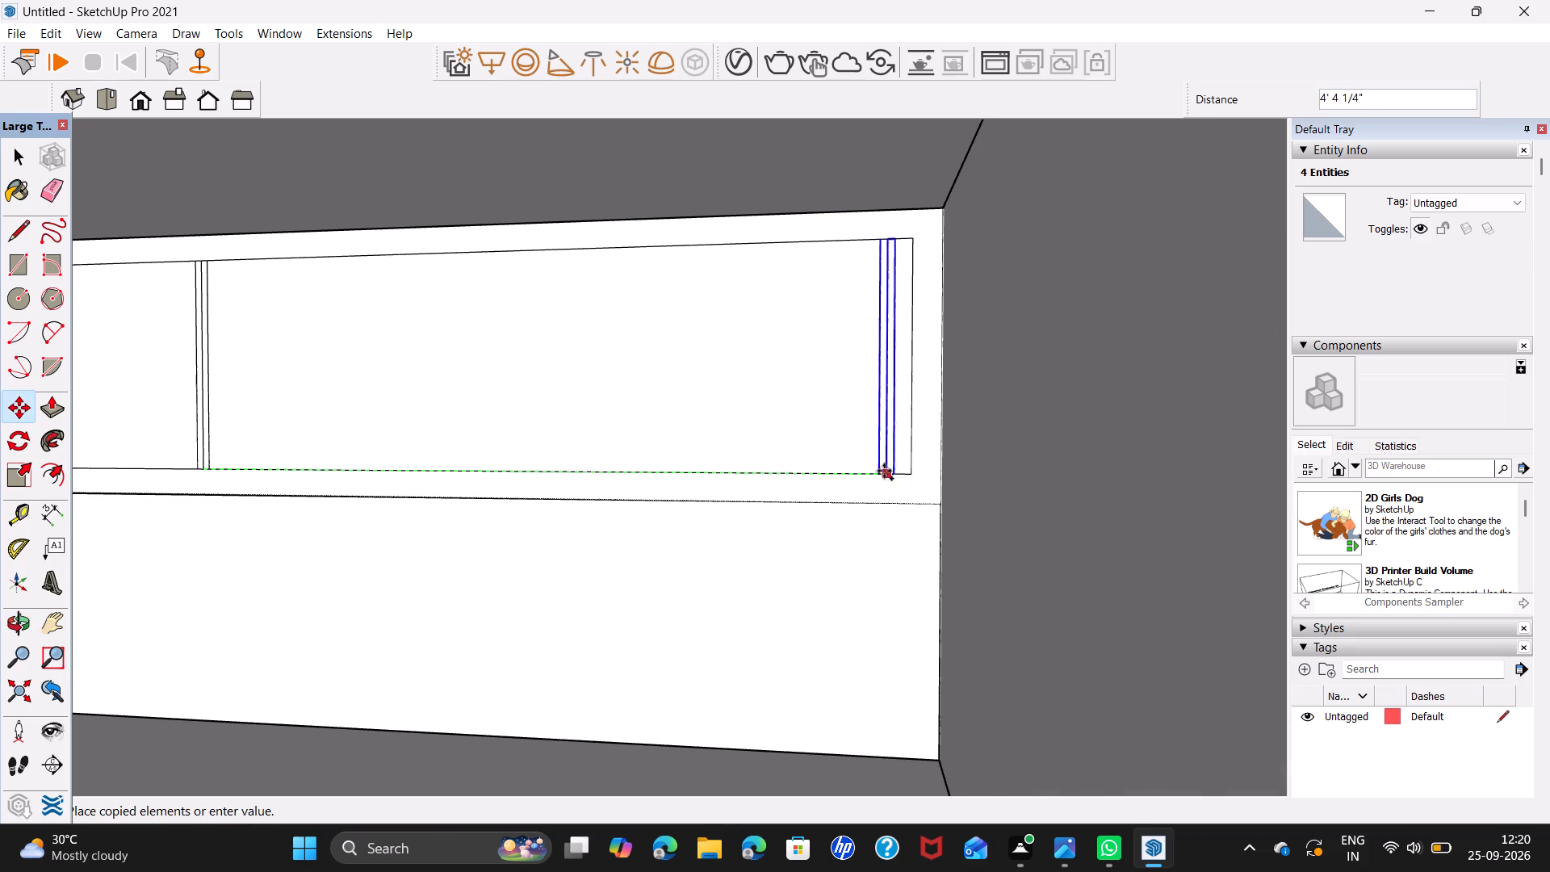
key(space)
Delete the original division lines running down the middle of the sixth and fifth divider strips.
scroll(186, 452, up, 6)
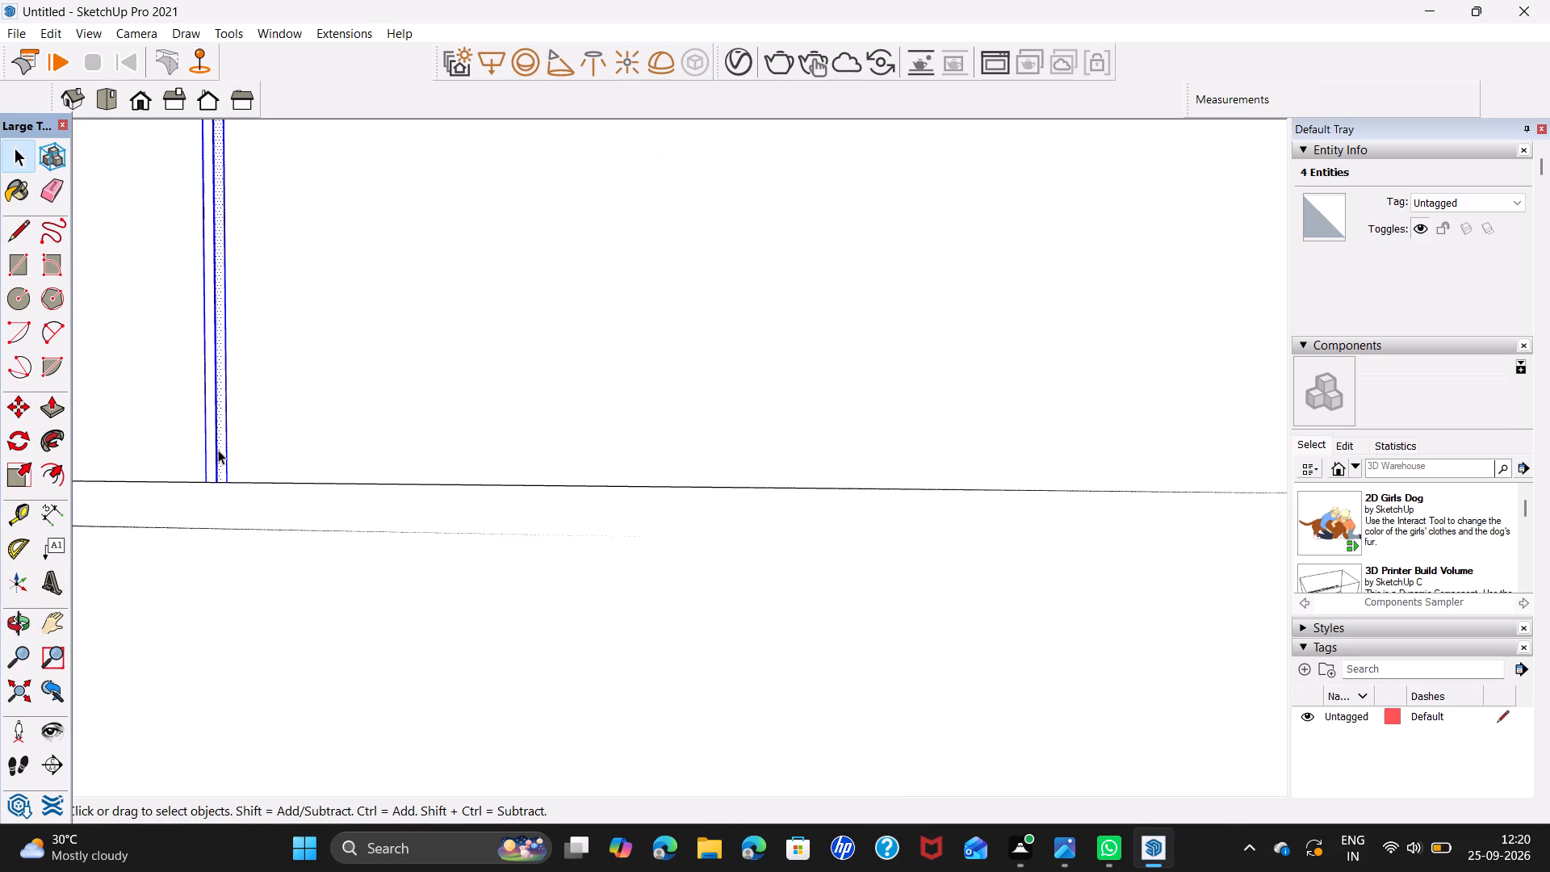
click(218, 450)
key(Delete)
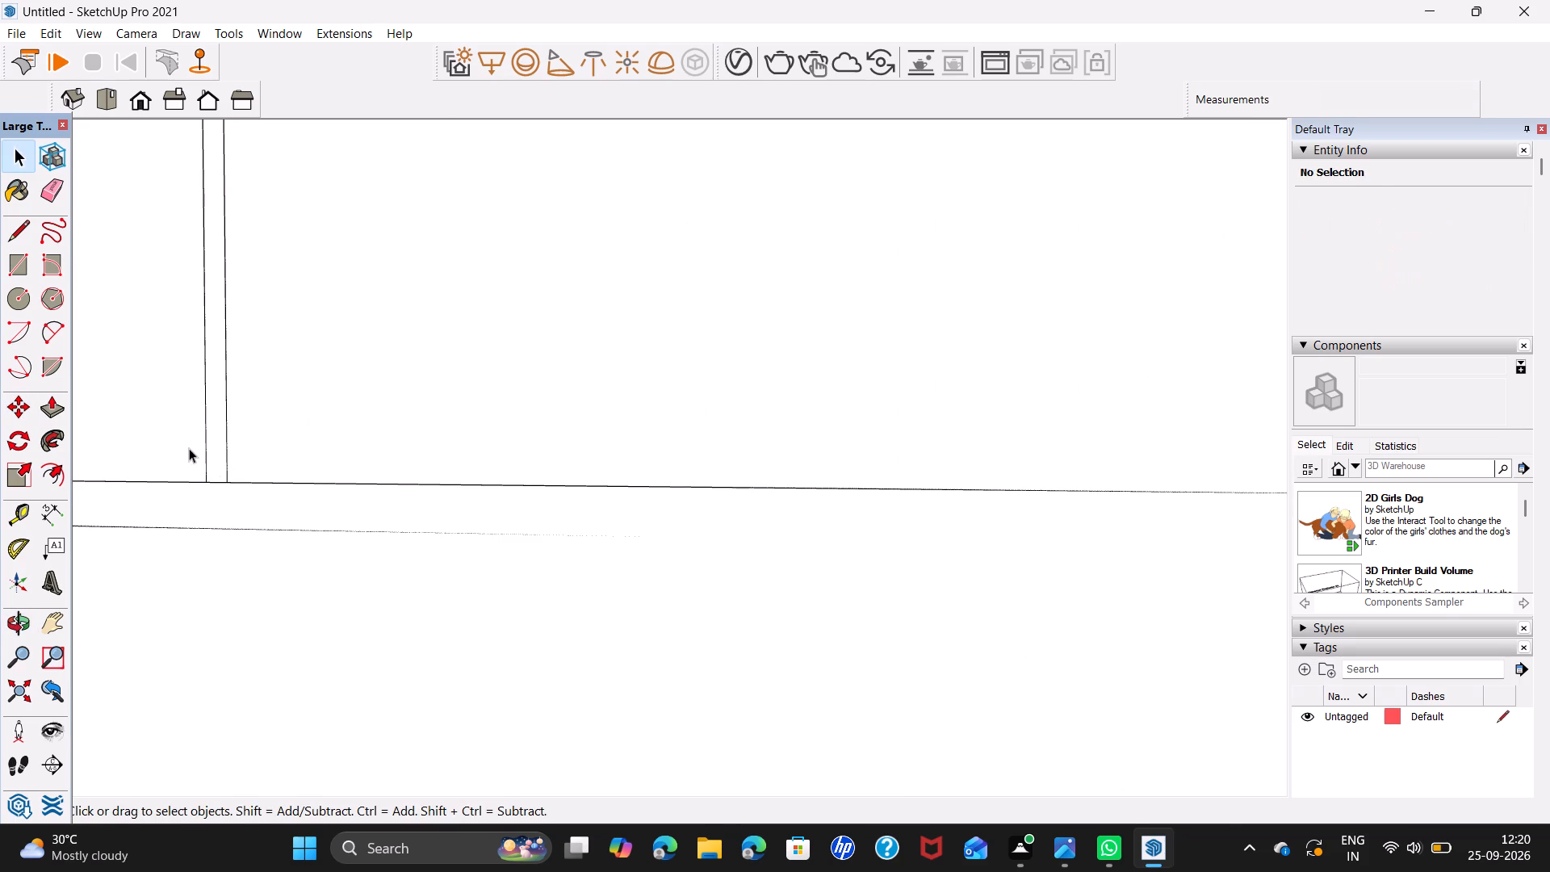
middle_drag(189, 448, 981, 539)
scroll(1015, 543, down, 5)
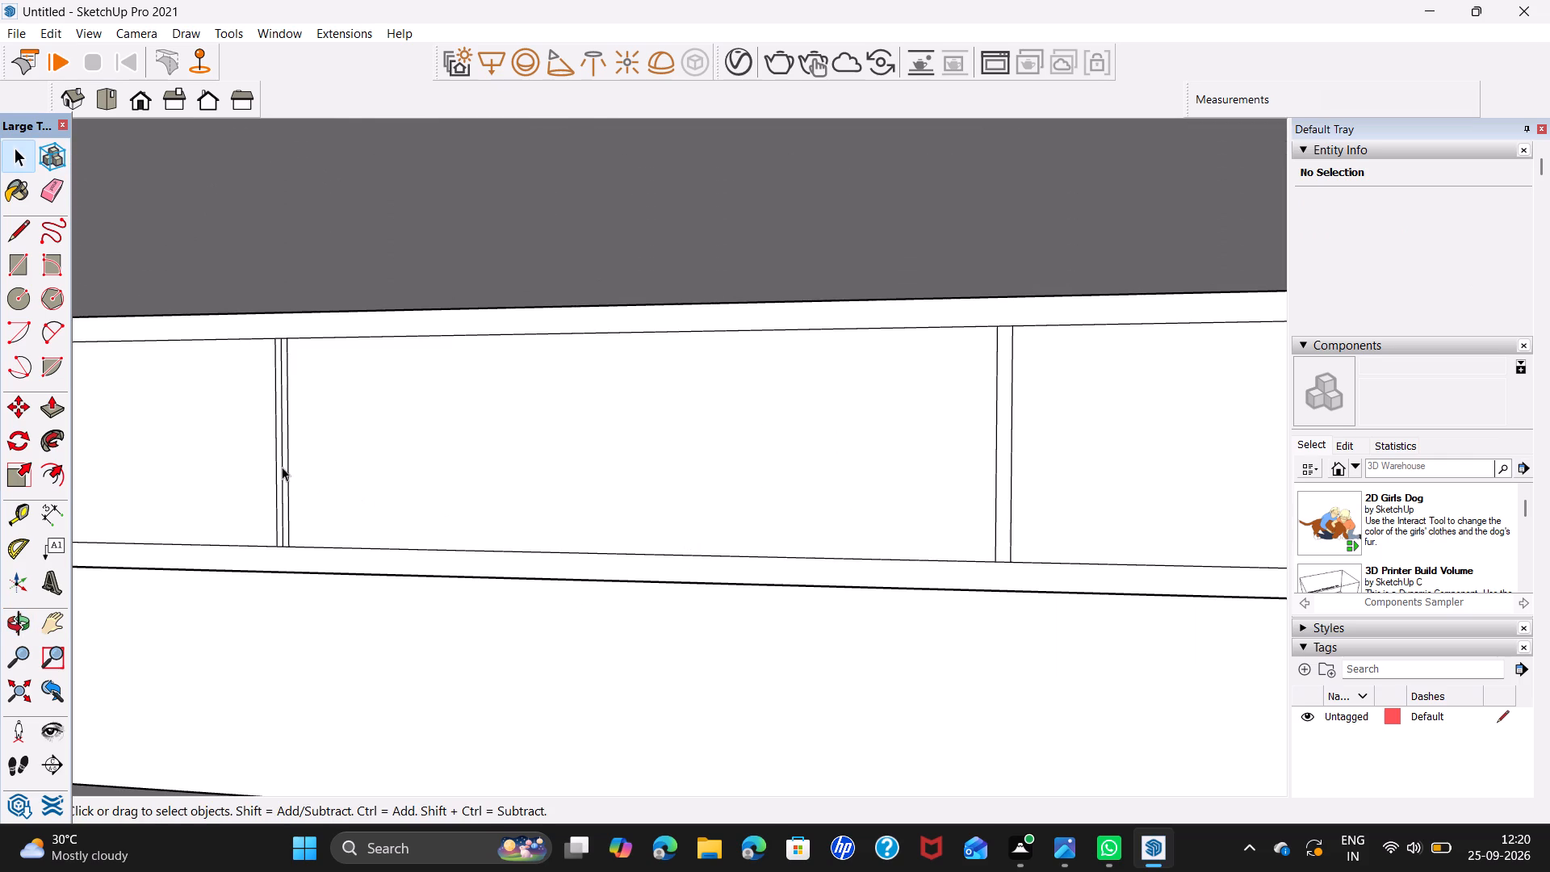
click(281, 467)
key(Delete)
Delete the original division lines in the middle of the fourth, third and second divider strips.
scroll(283, 480, down, 1)
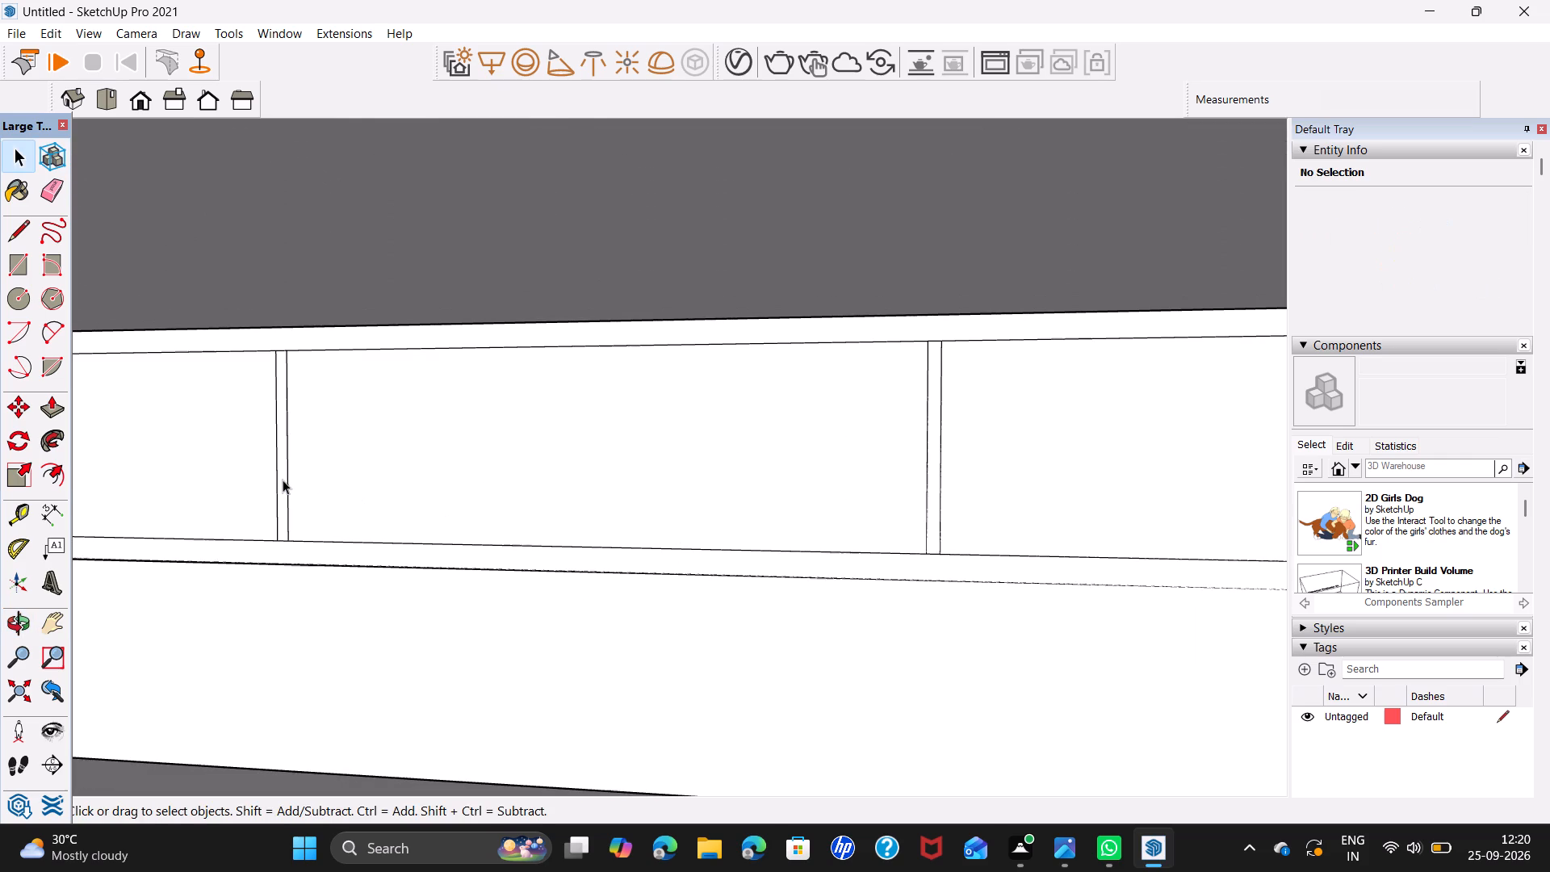
shift+middle_drag(283, 480, 1016, 582)
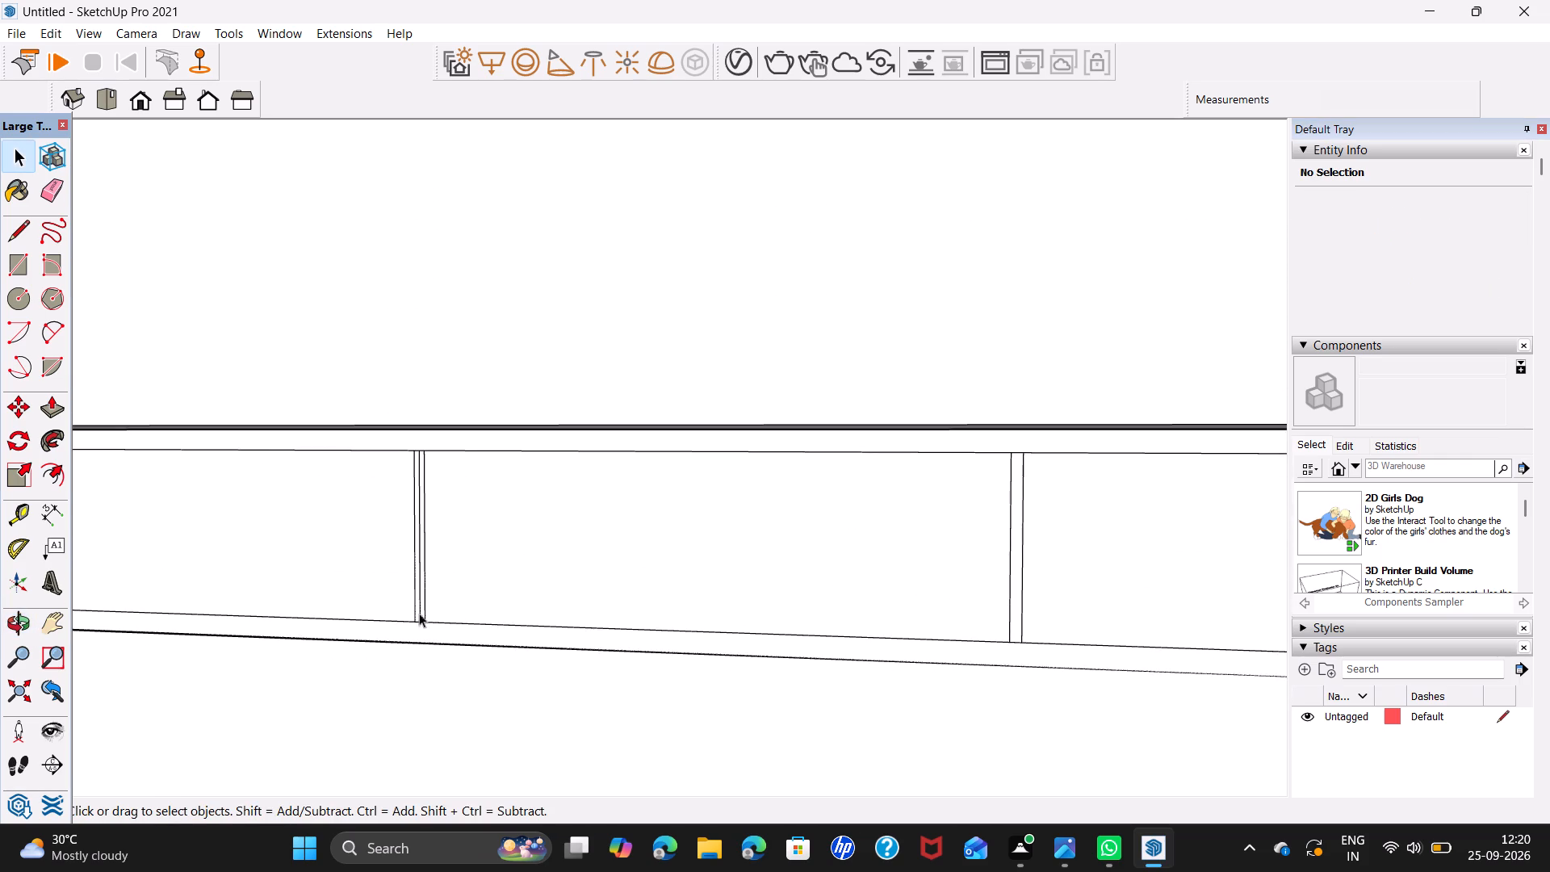
scroll(396, 616, up, 5)
click(433, 572)
key(Delete)
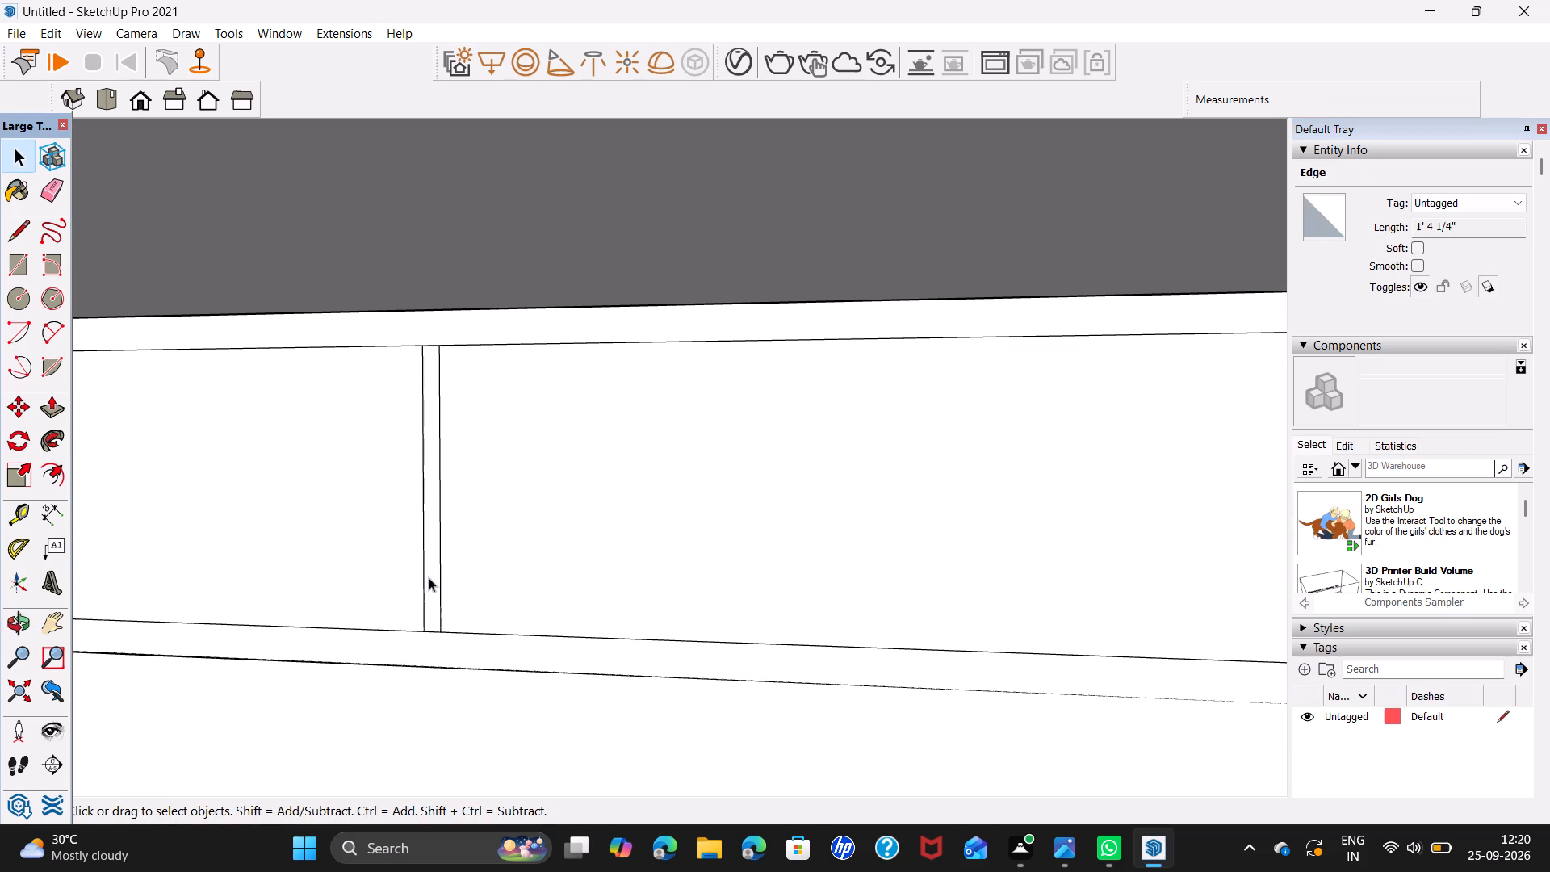
shift+middle_drag(427, 576, 1188, 602)
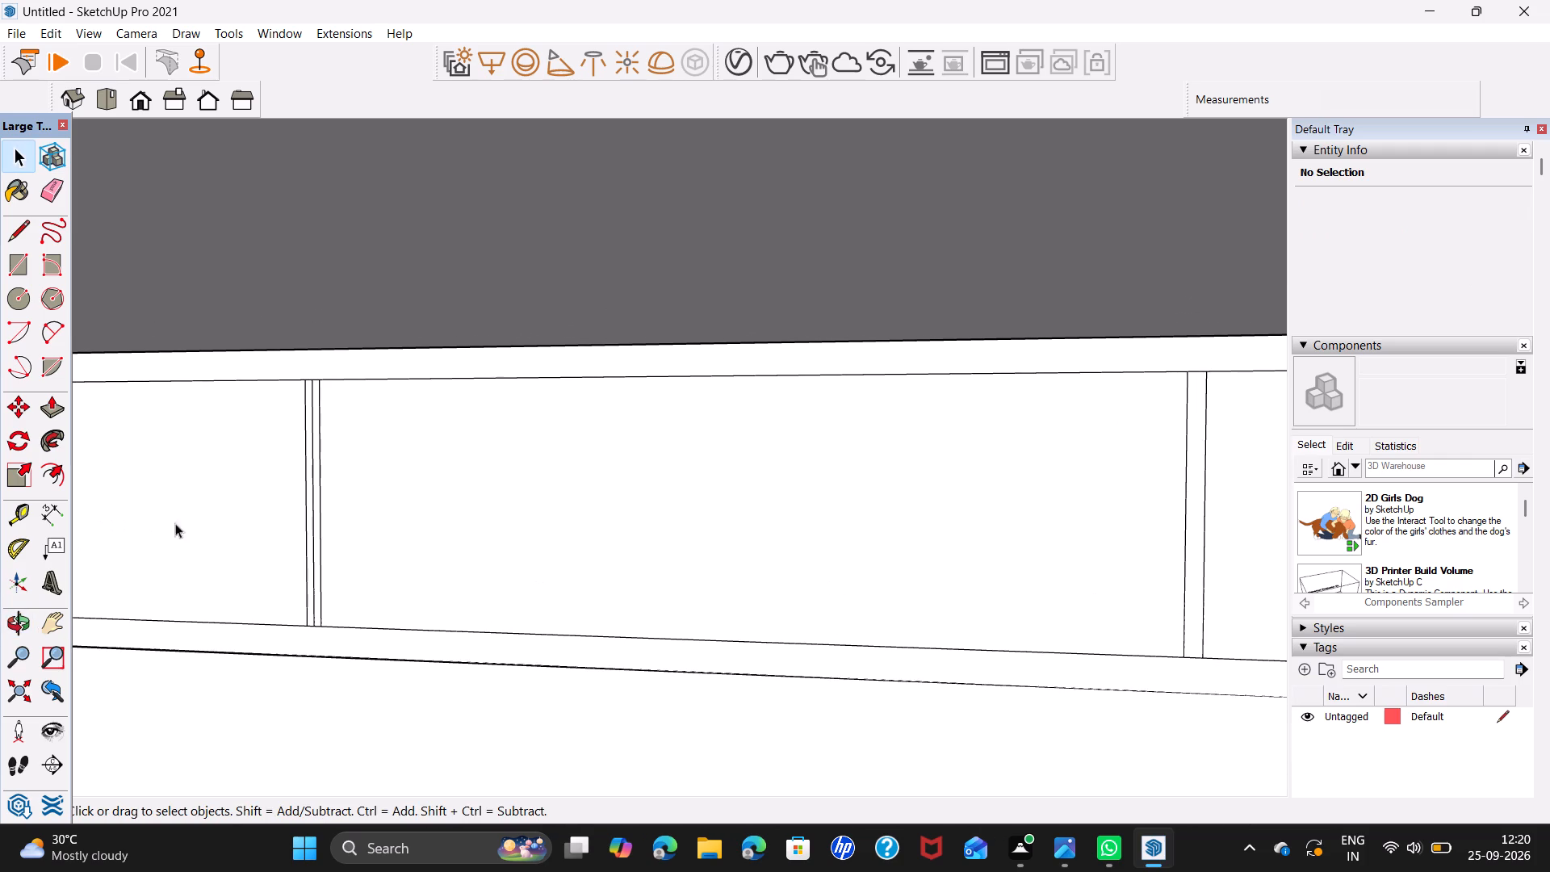
click(313, 589)
key(Delete)
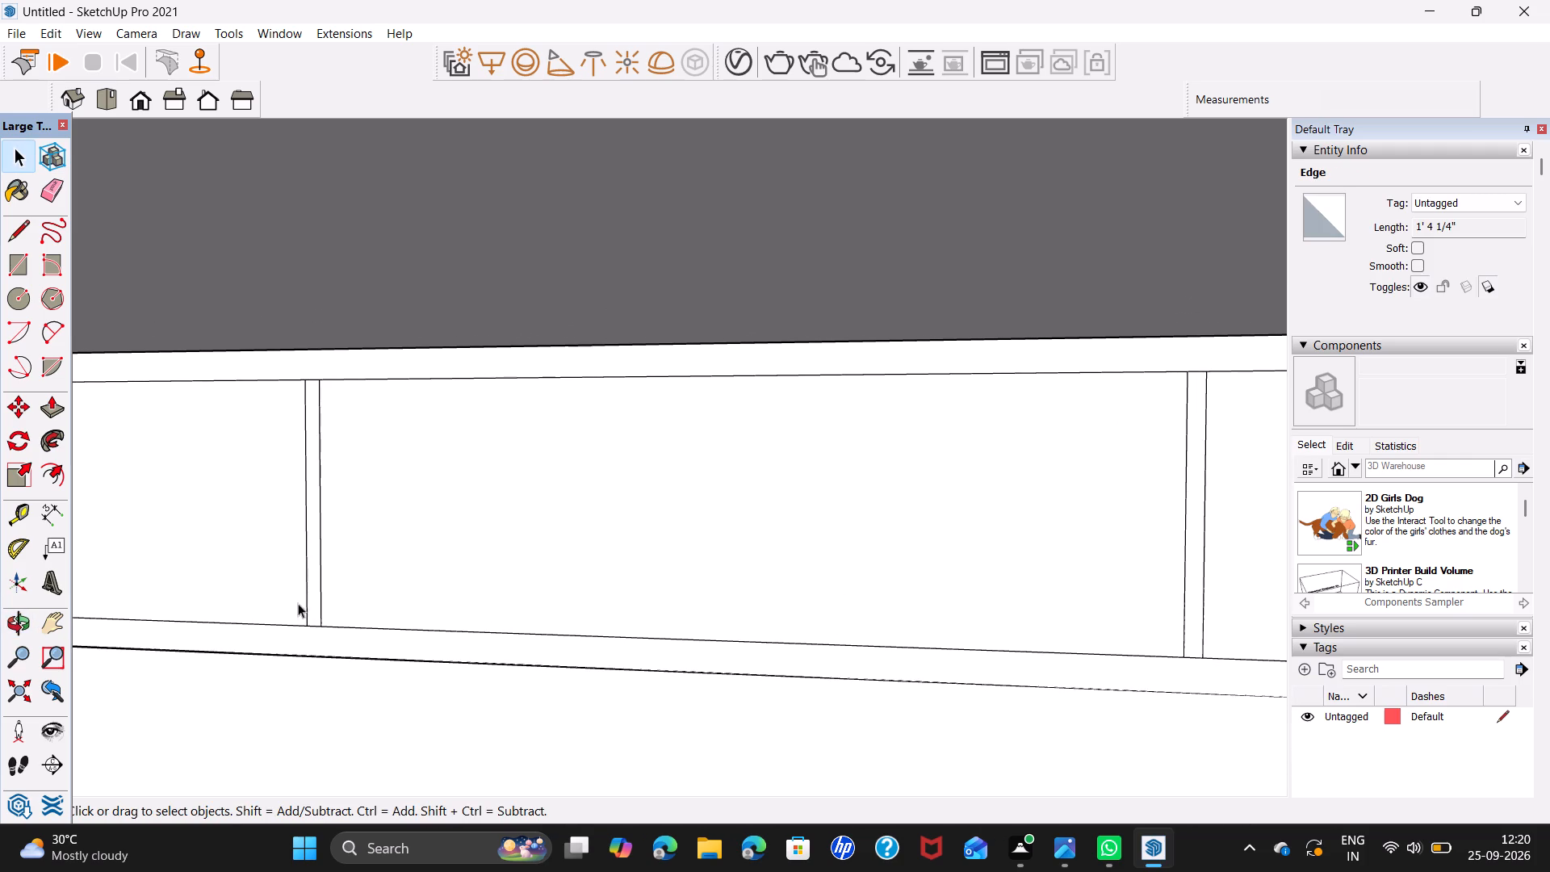
middle_drag(292, 581, 1001, 651)
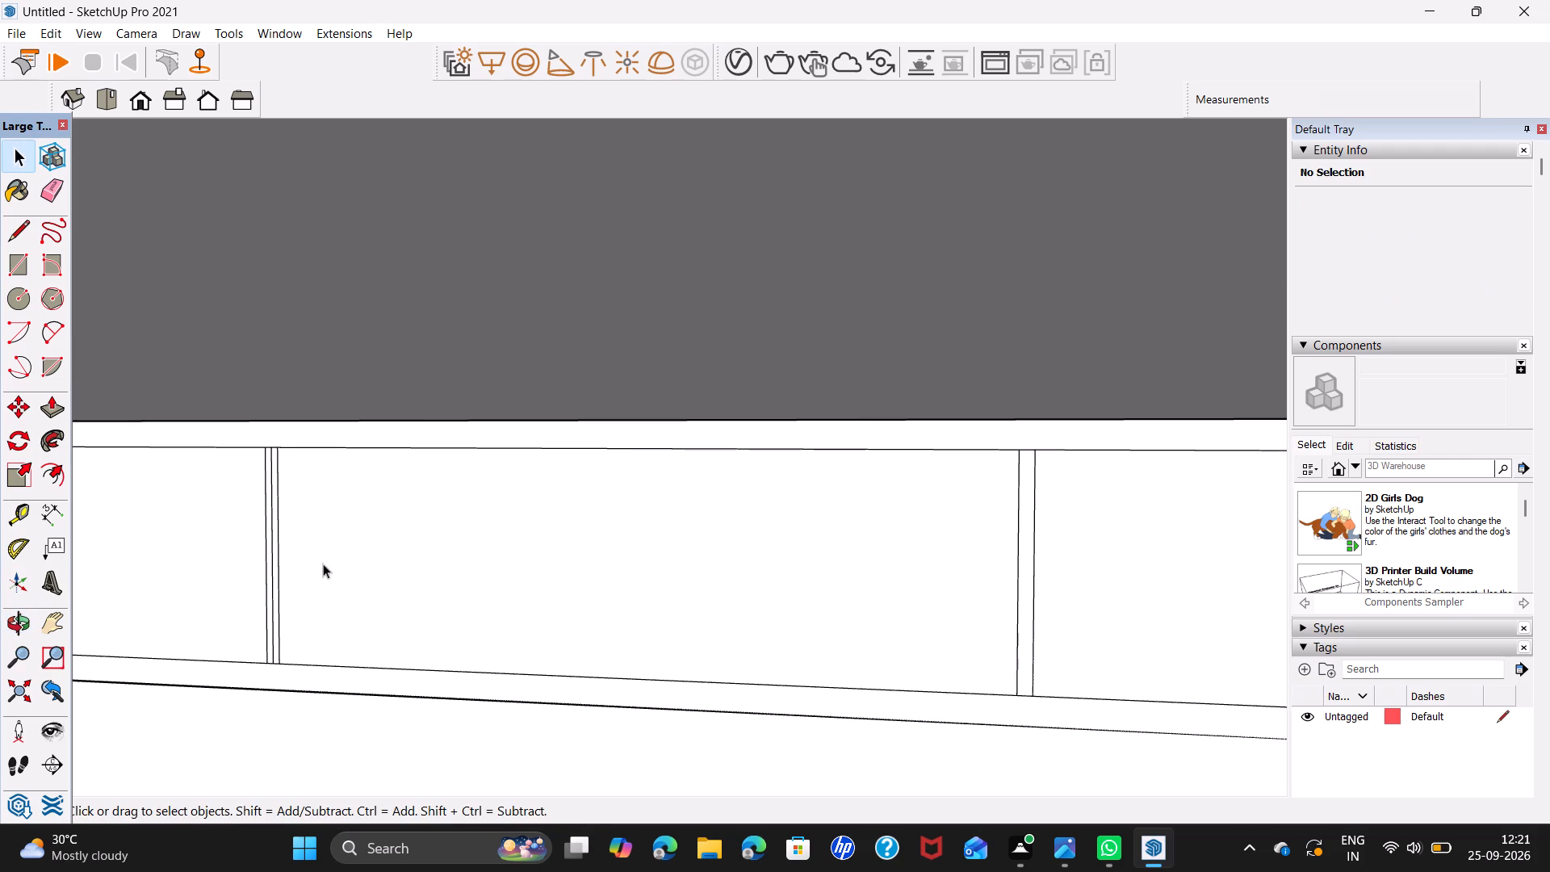
click(271, 594)
key(Delete)
Delete the short bottom and top edges of the first divider strip to merge it with the surrounding frame.
shift+middle_drag(255, 584, 870, 593)
scroll(233, 572, down, 2)
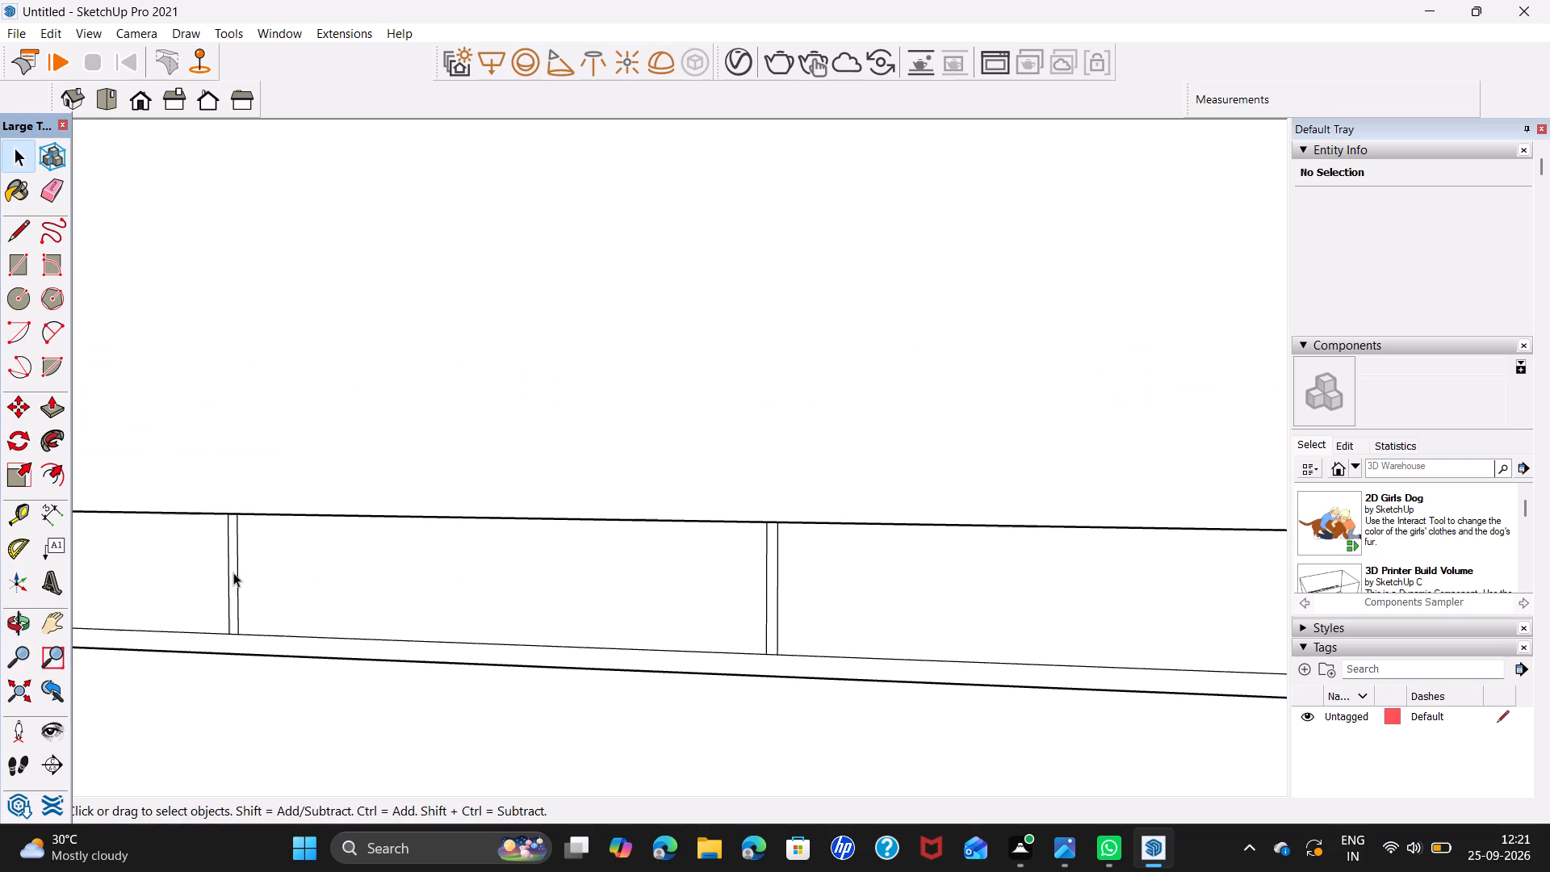
middle_drag(305, 625, 336, 550)
shift+middle_drag(229, 549, 412, 564)
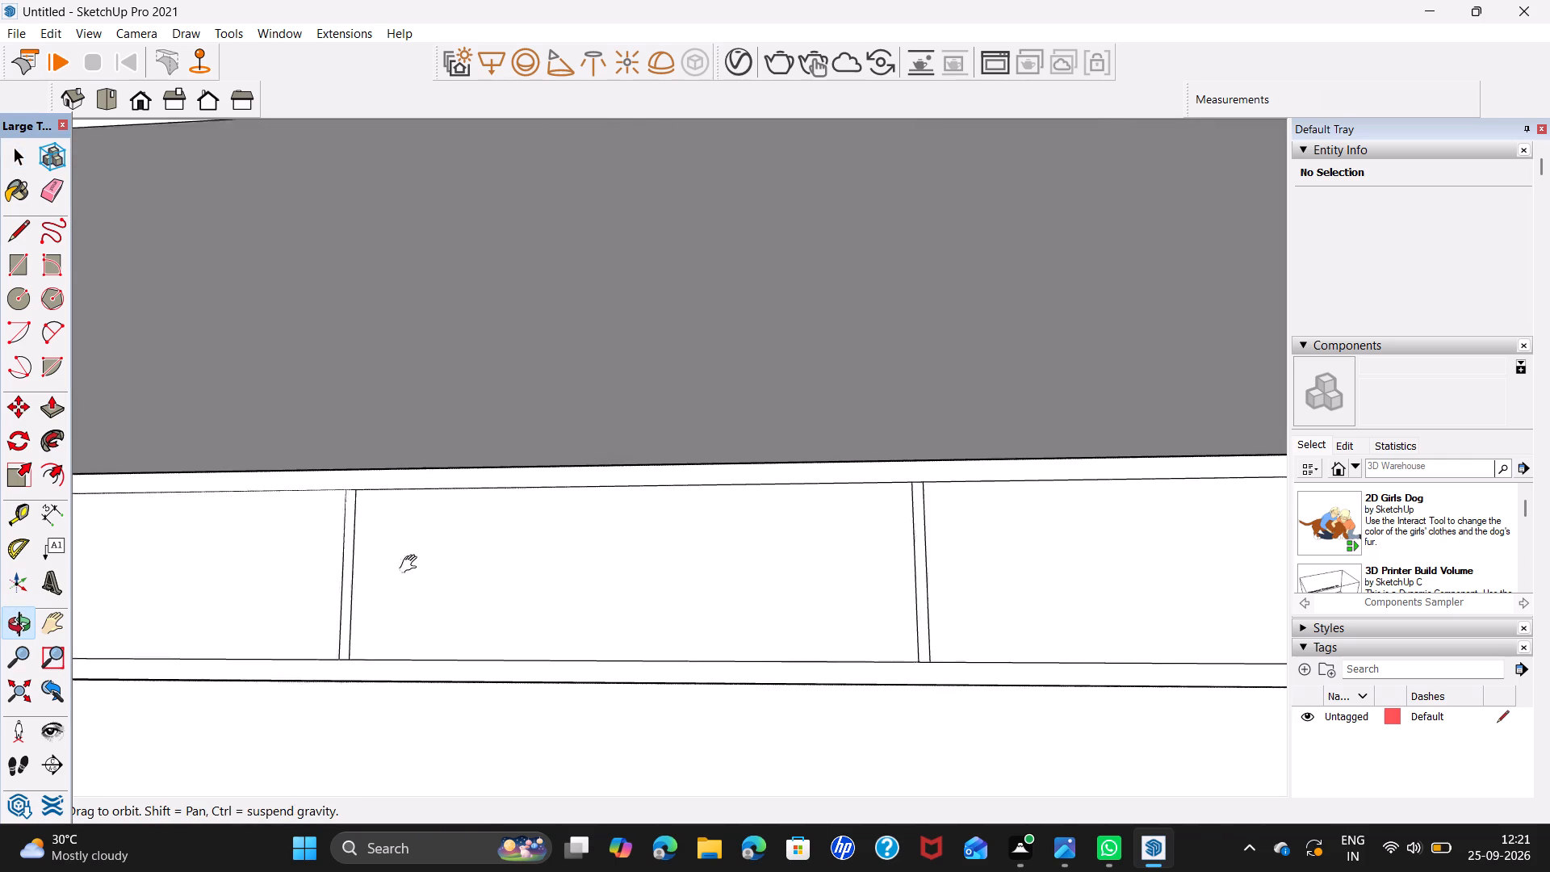
shift+middle_drag(412, 564, 753, 593)
click(748, 695)
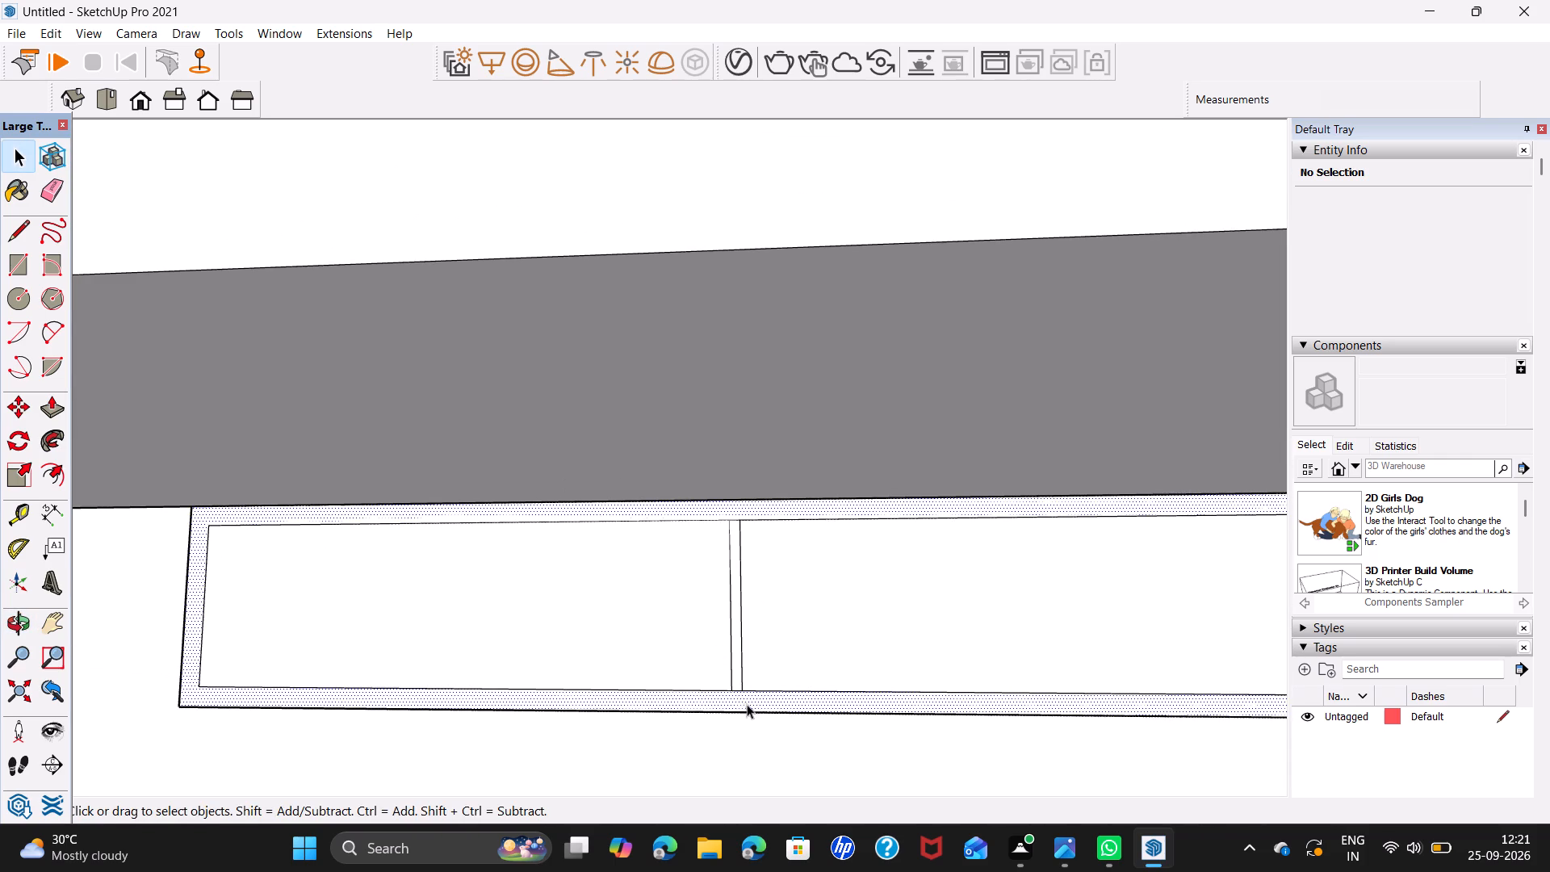
click(736, 690)
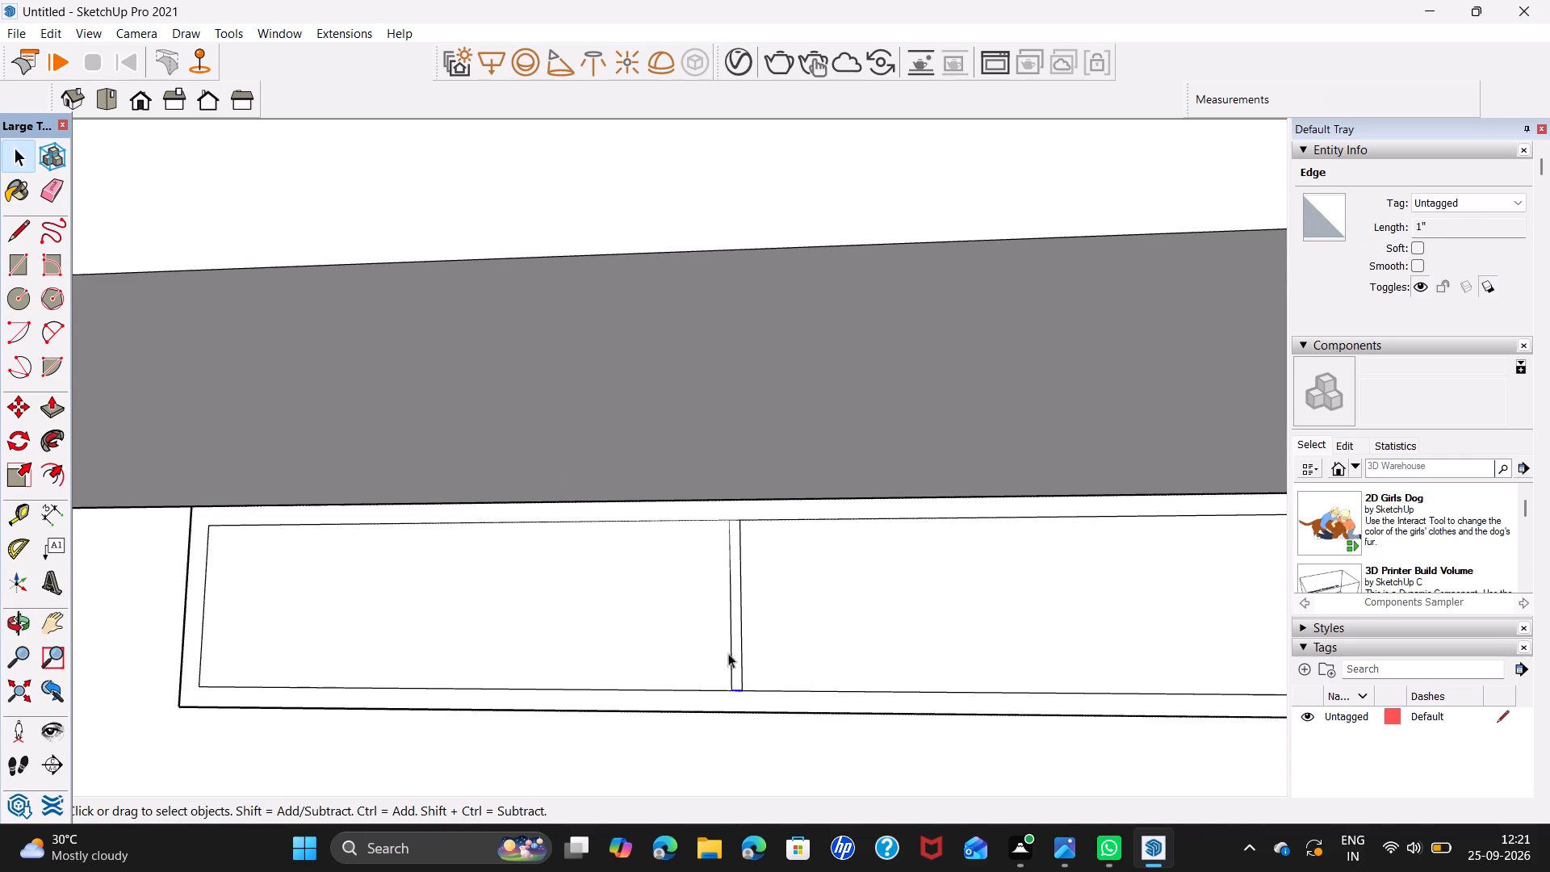
key(Delete)
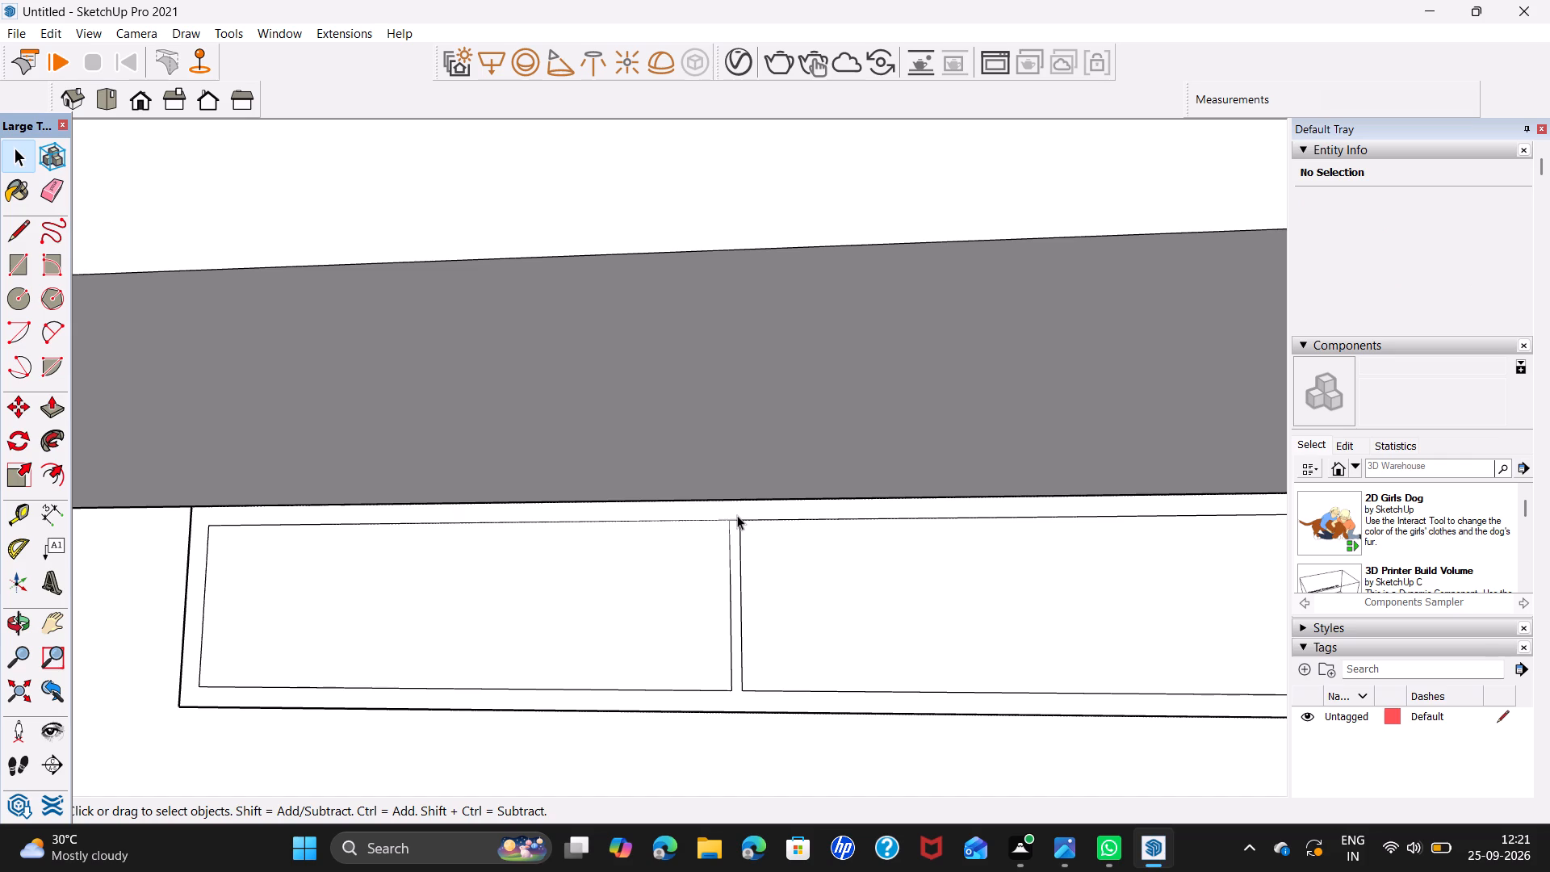
click(737, 518)
key(Delete)
Delete the short top and bottom edges of the second divider strip to merge it with the frame.
middle_drag(844, 581, 326, 556)
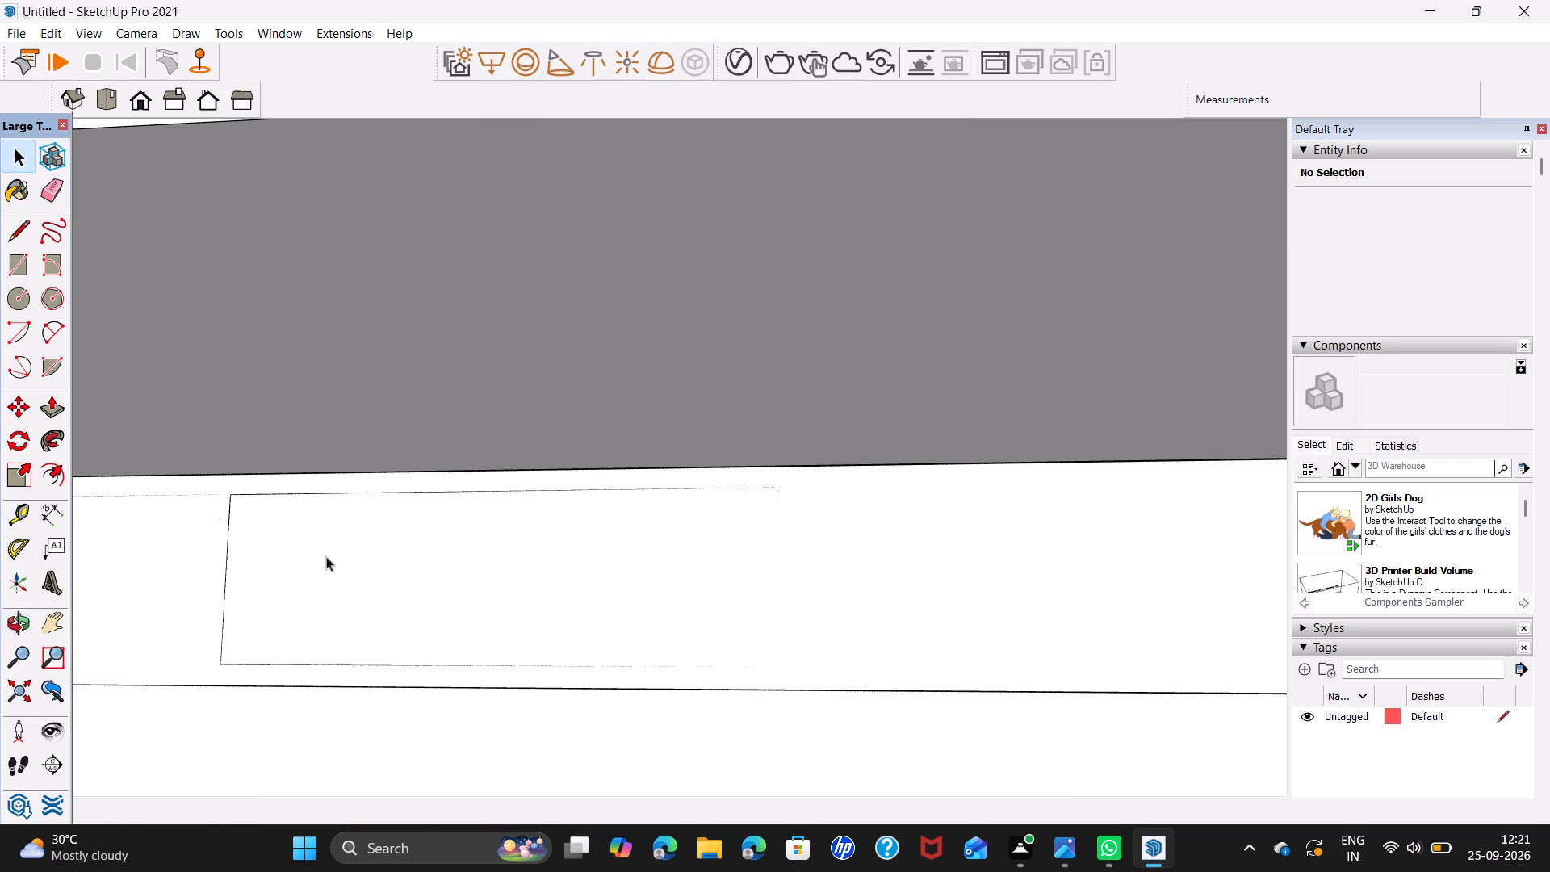
scroll(431, 572, down, 3)
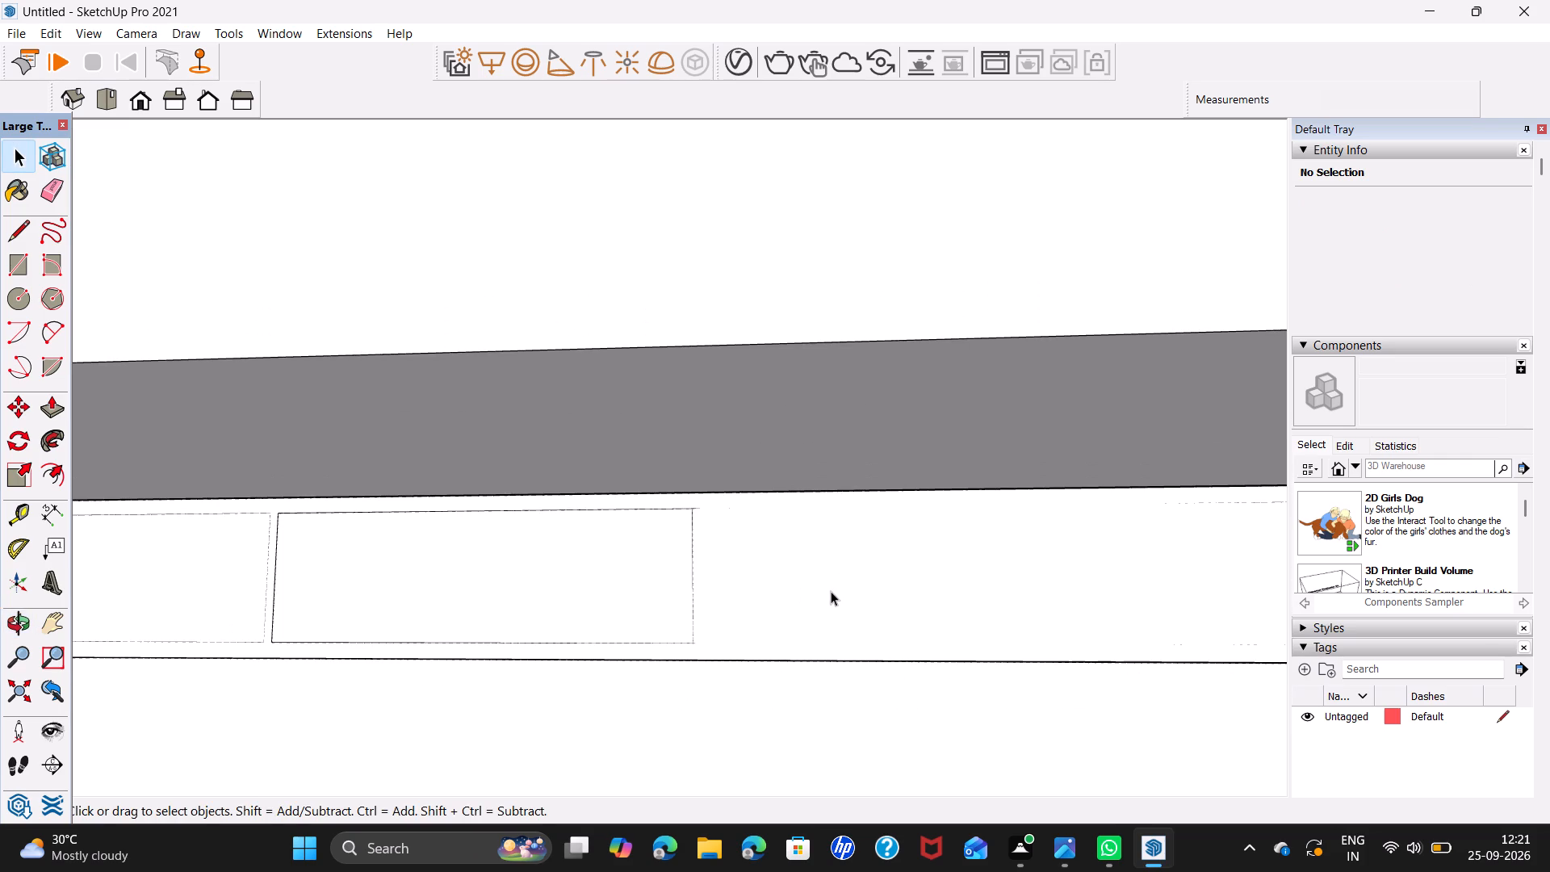
shift+middle_drag(835, 593, 623, 586)
scroll(652, 593, down, 4)
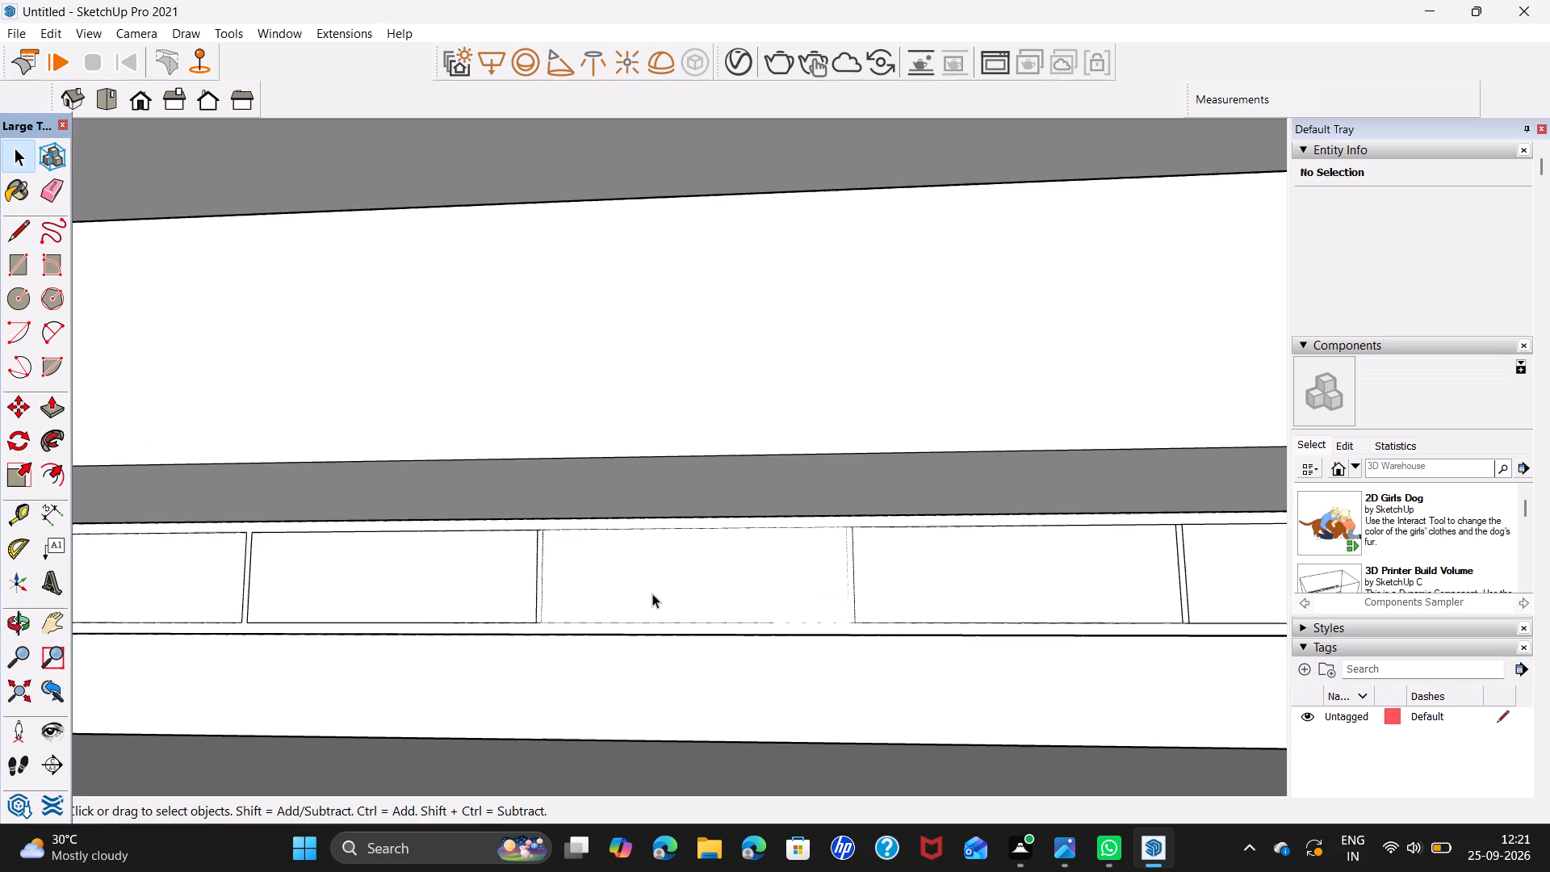
middle_drag(697, 593, 706, 615)
scroll(548, 533, up, 6)
click(533, 521)
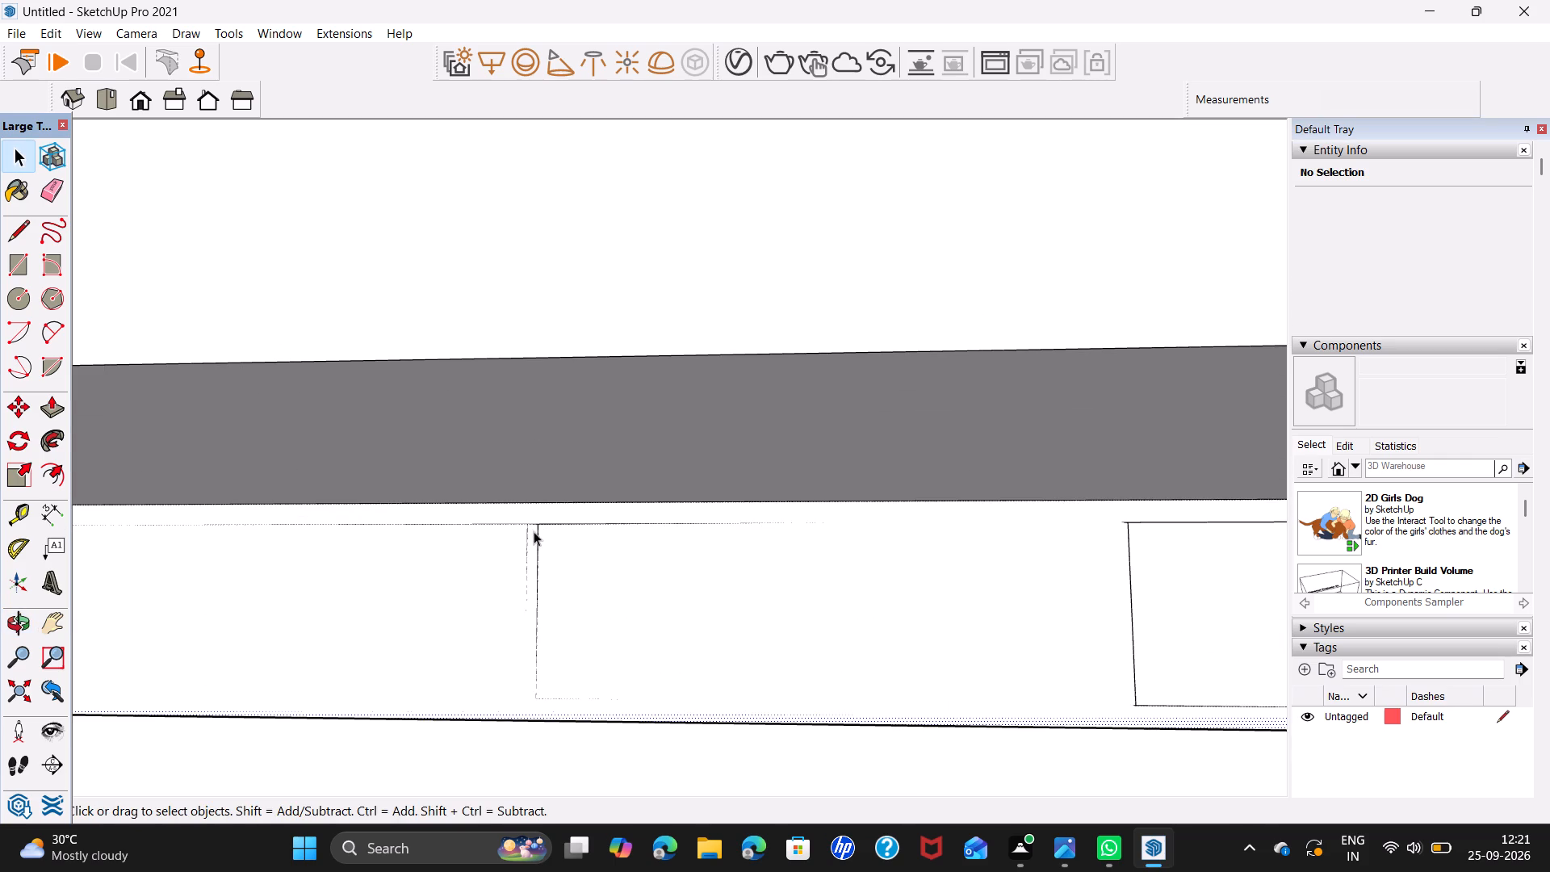
click(534, 522)
key(Delete)
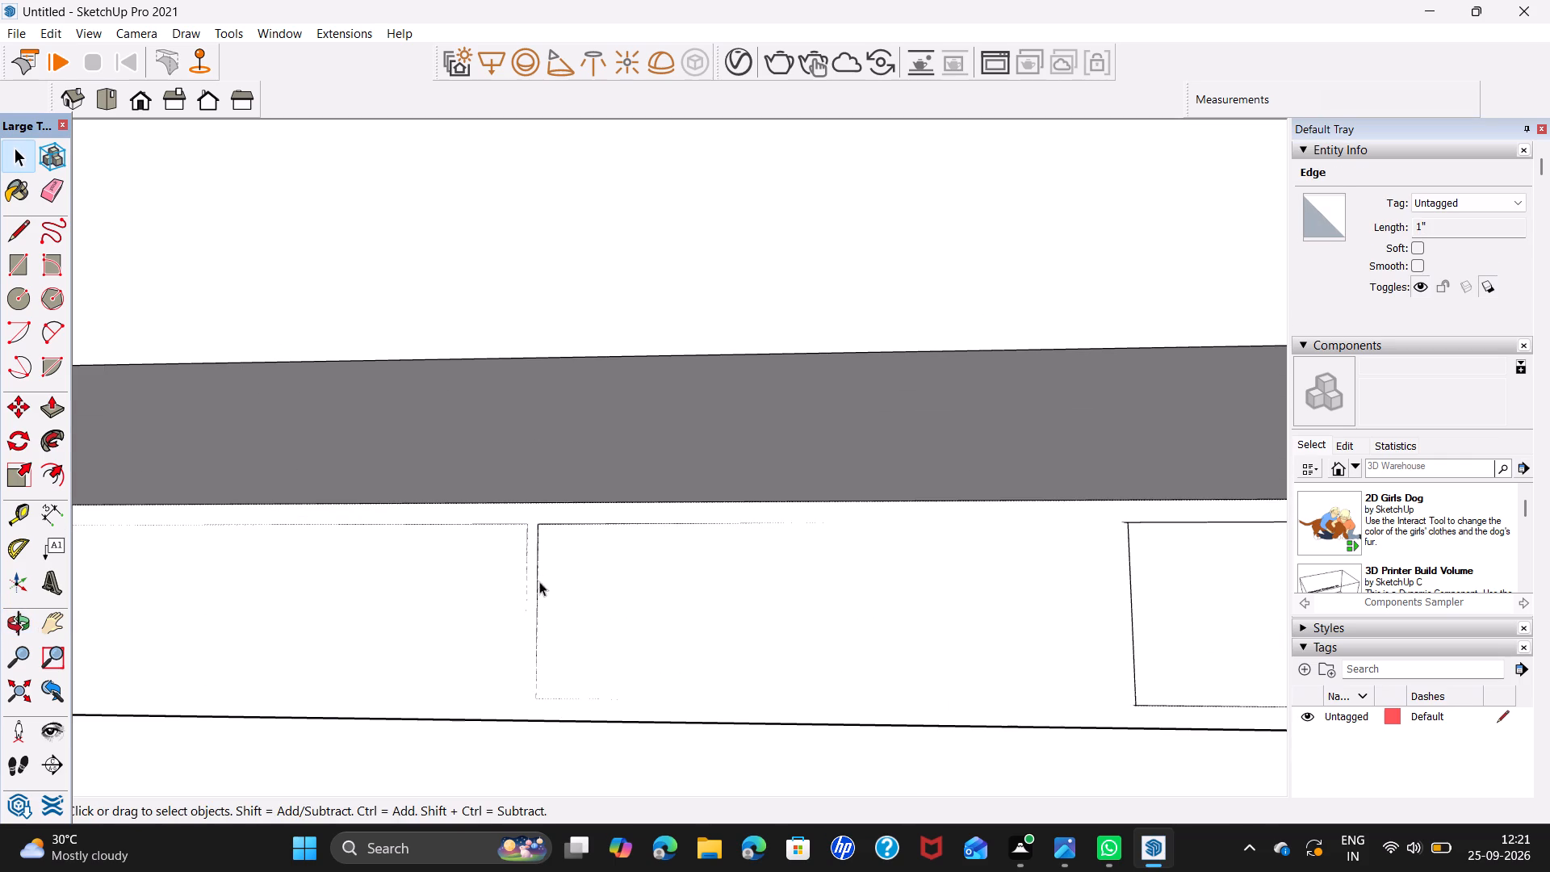
click(531, 696)
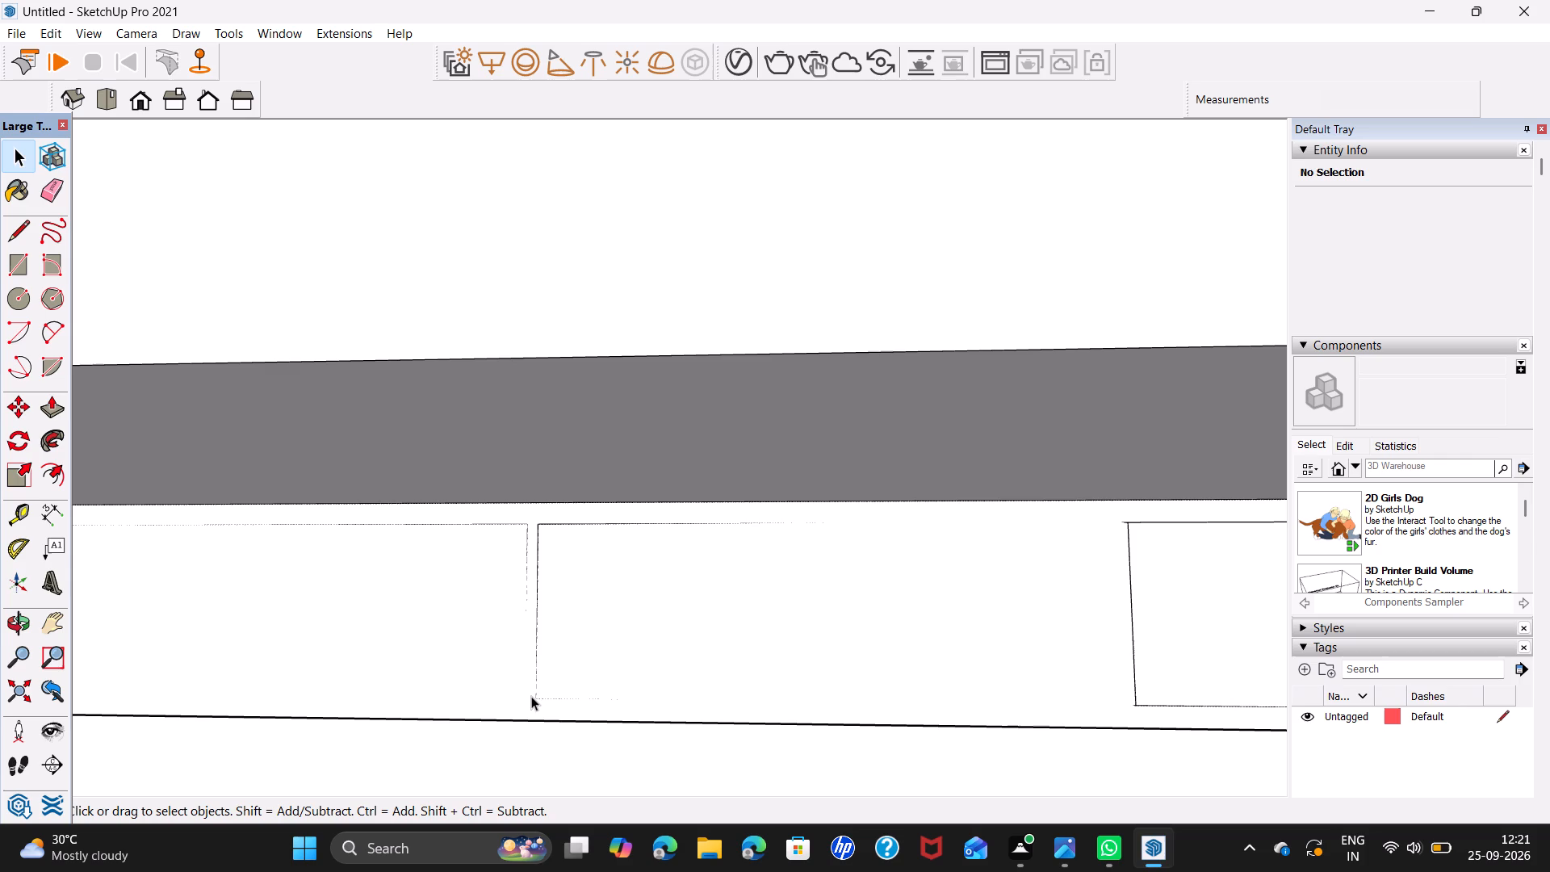
middle_drag(531, 686, 535, 713)
scroll(542, 693, up, 4)
click(528, 692)
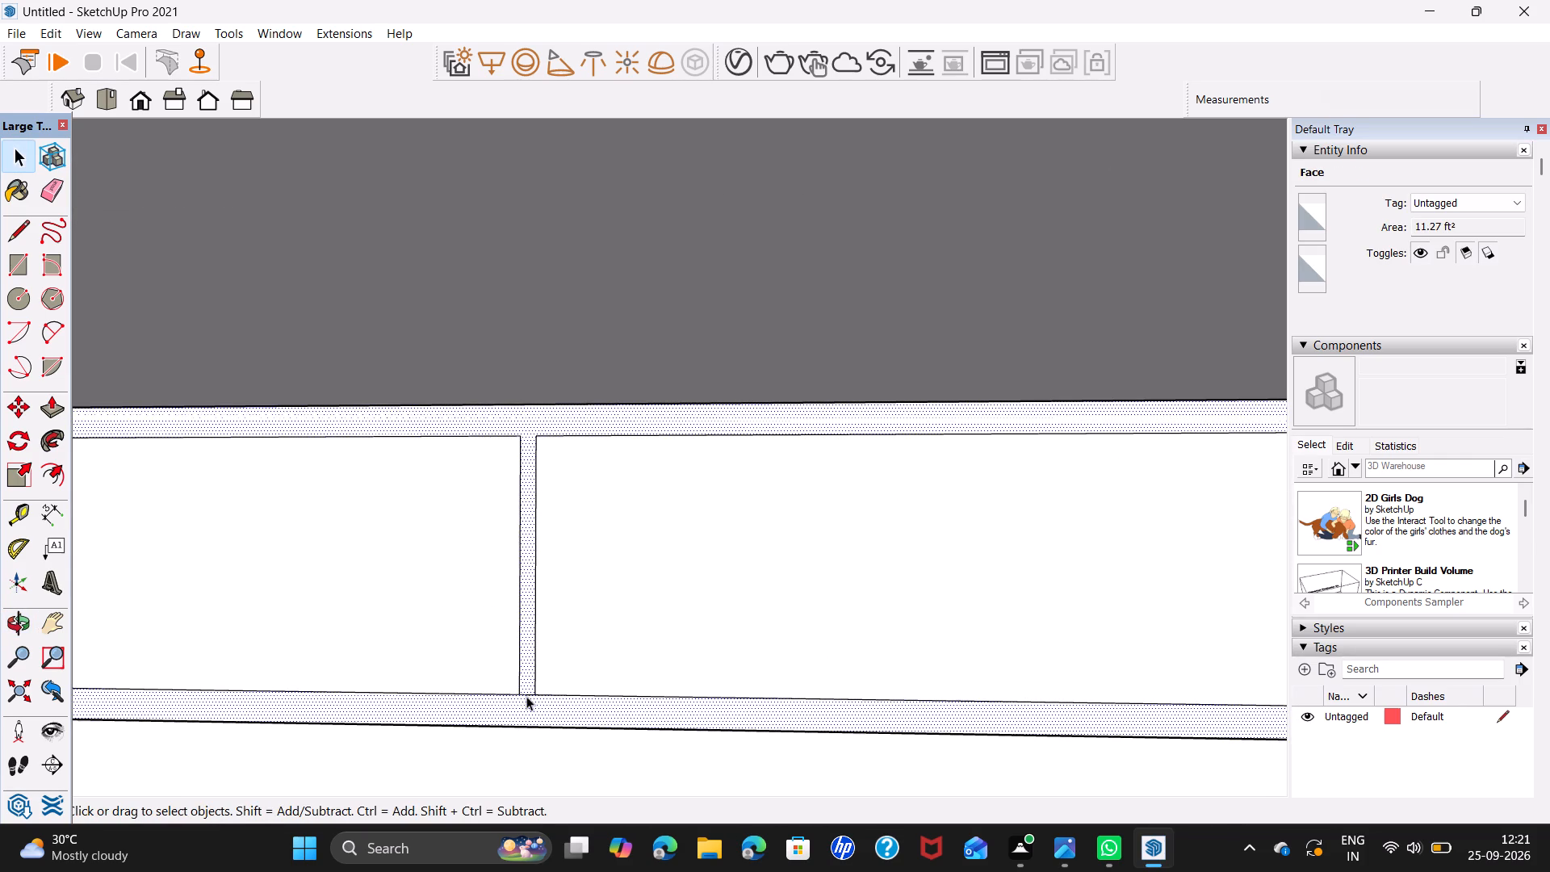
click(526, 696)
key(Delete)
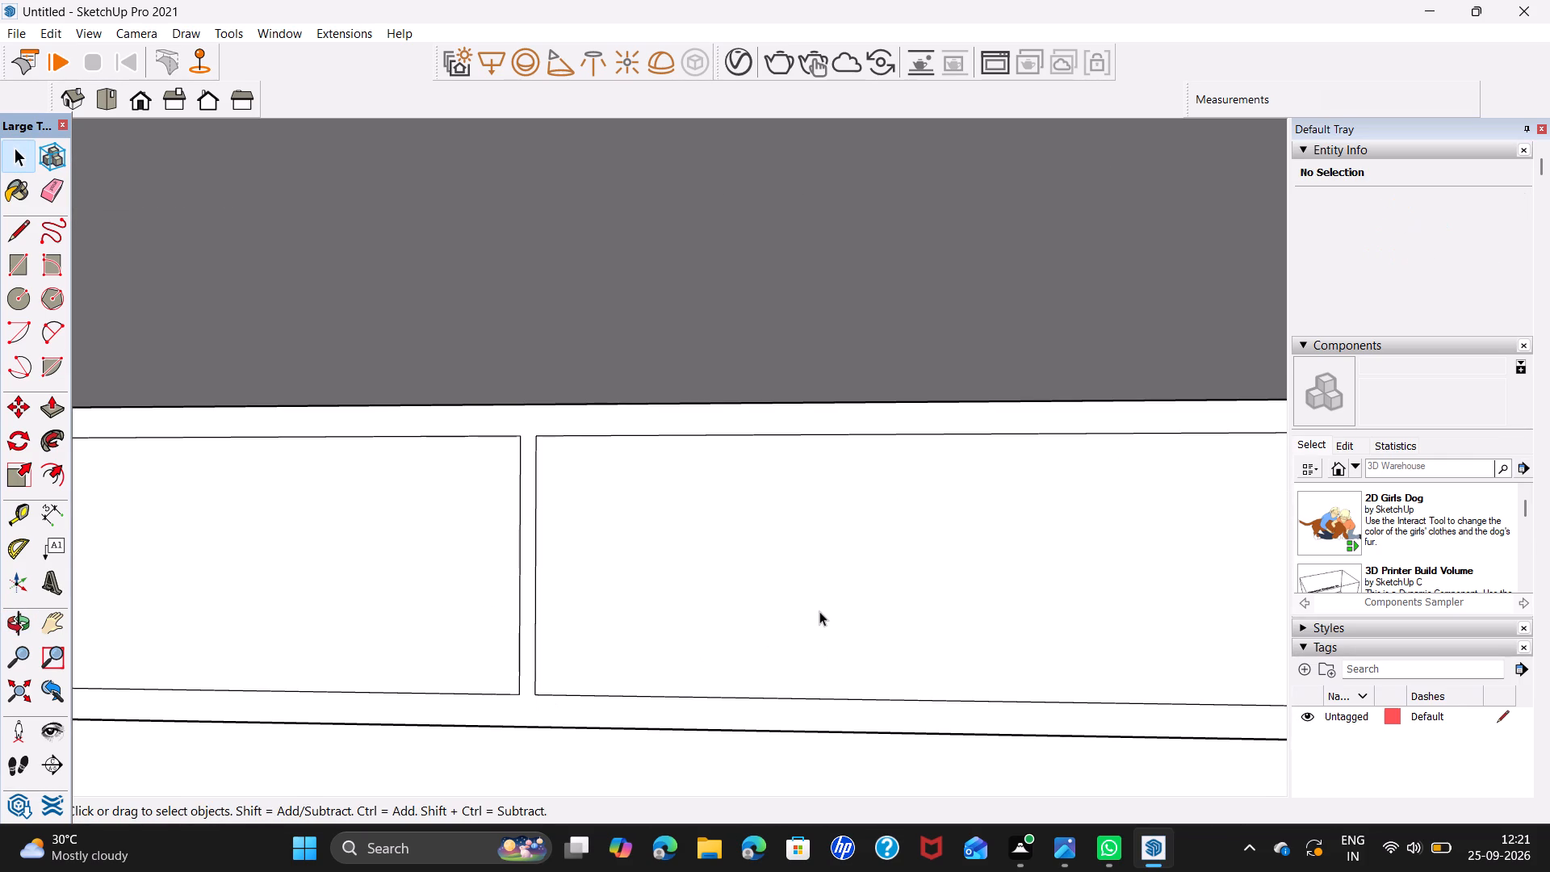
Delete the short top and bottom edges of the third divider strip to merge it with the frame.
middle_drag(821, 611, 0, 594)
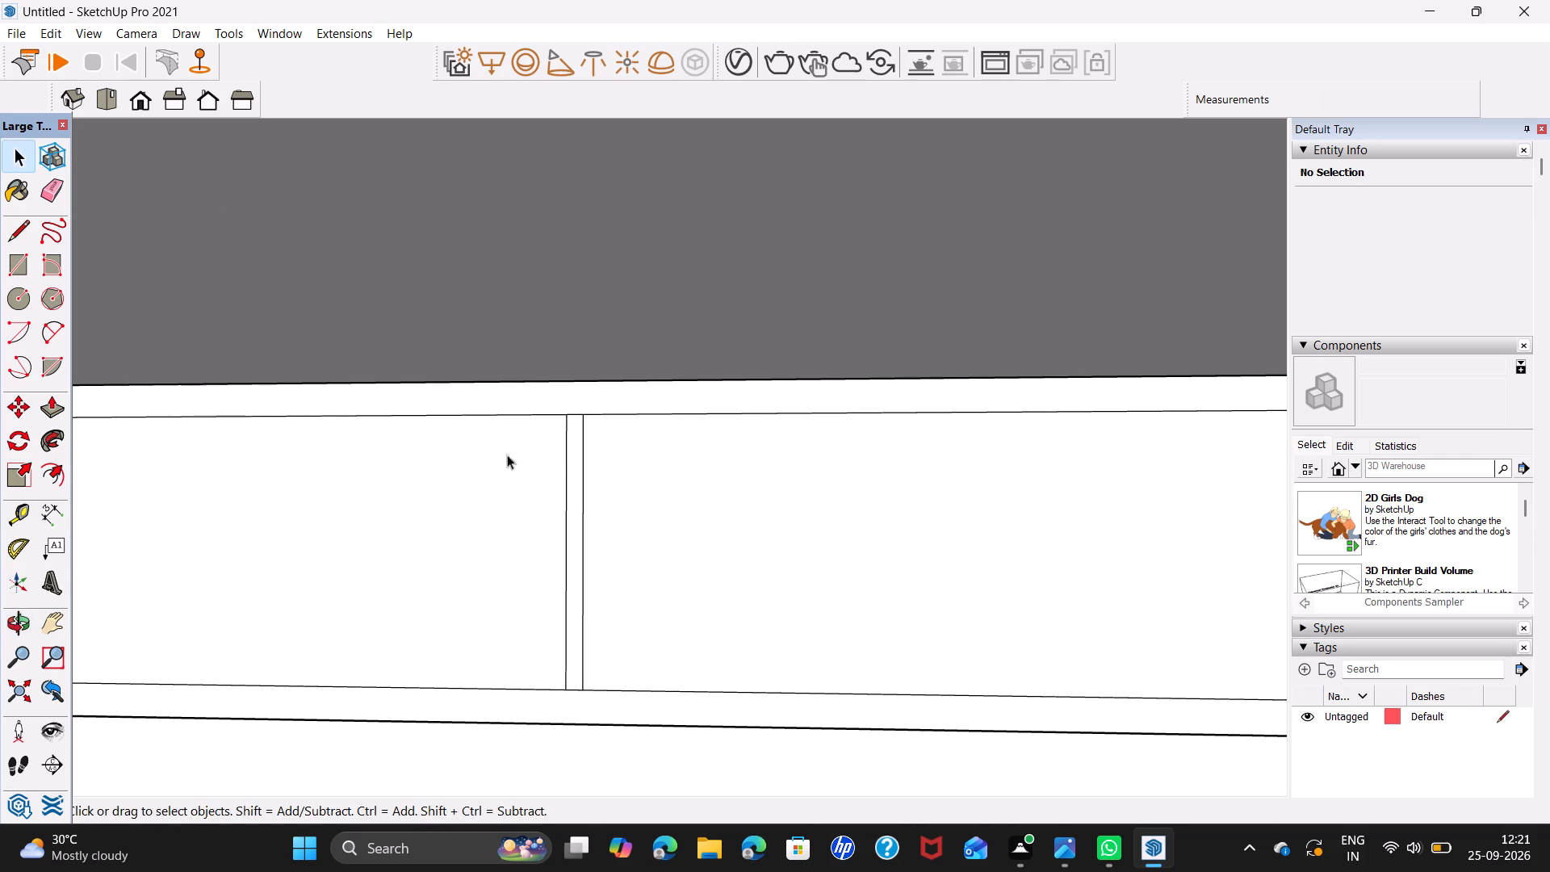
scroll(576, 414, up, 1)
click(575, 414)
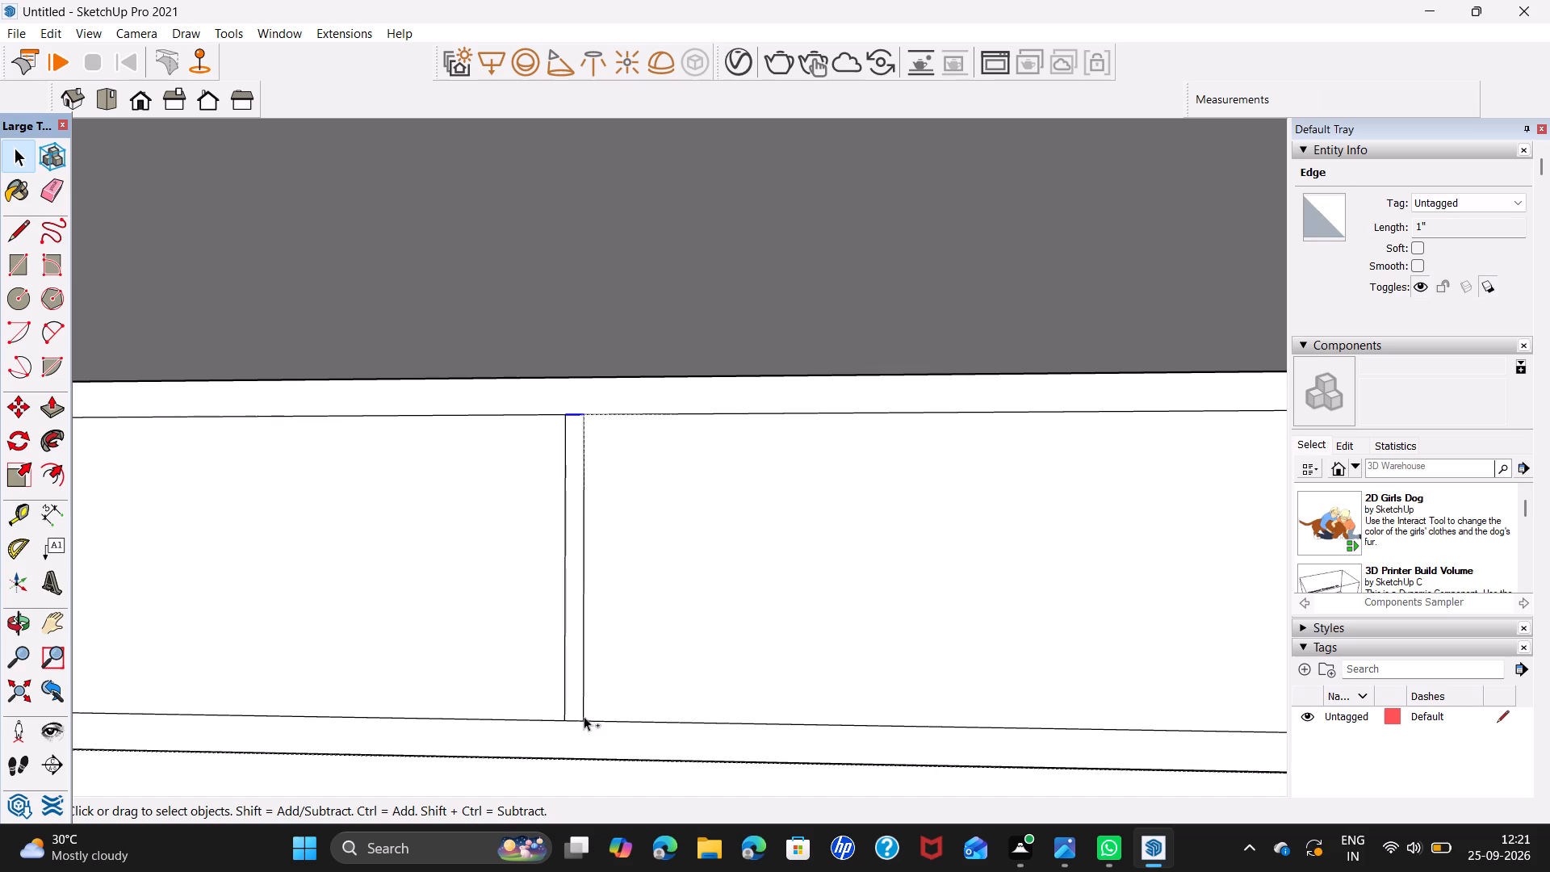
ctrl+click(575, 723)
key(ctrl+Delete)
key(Delete)
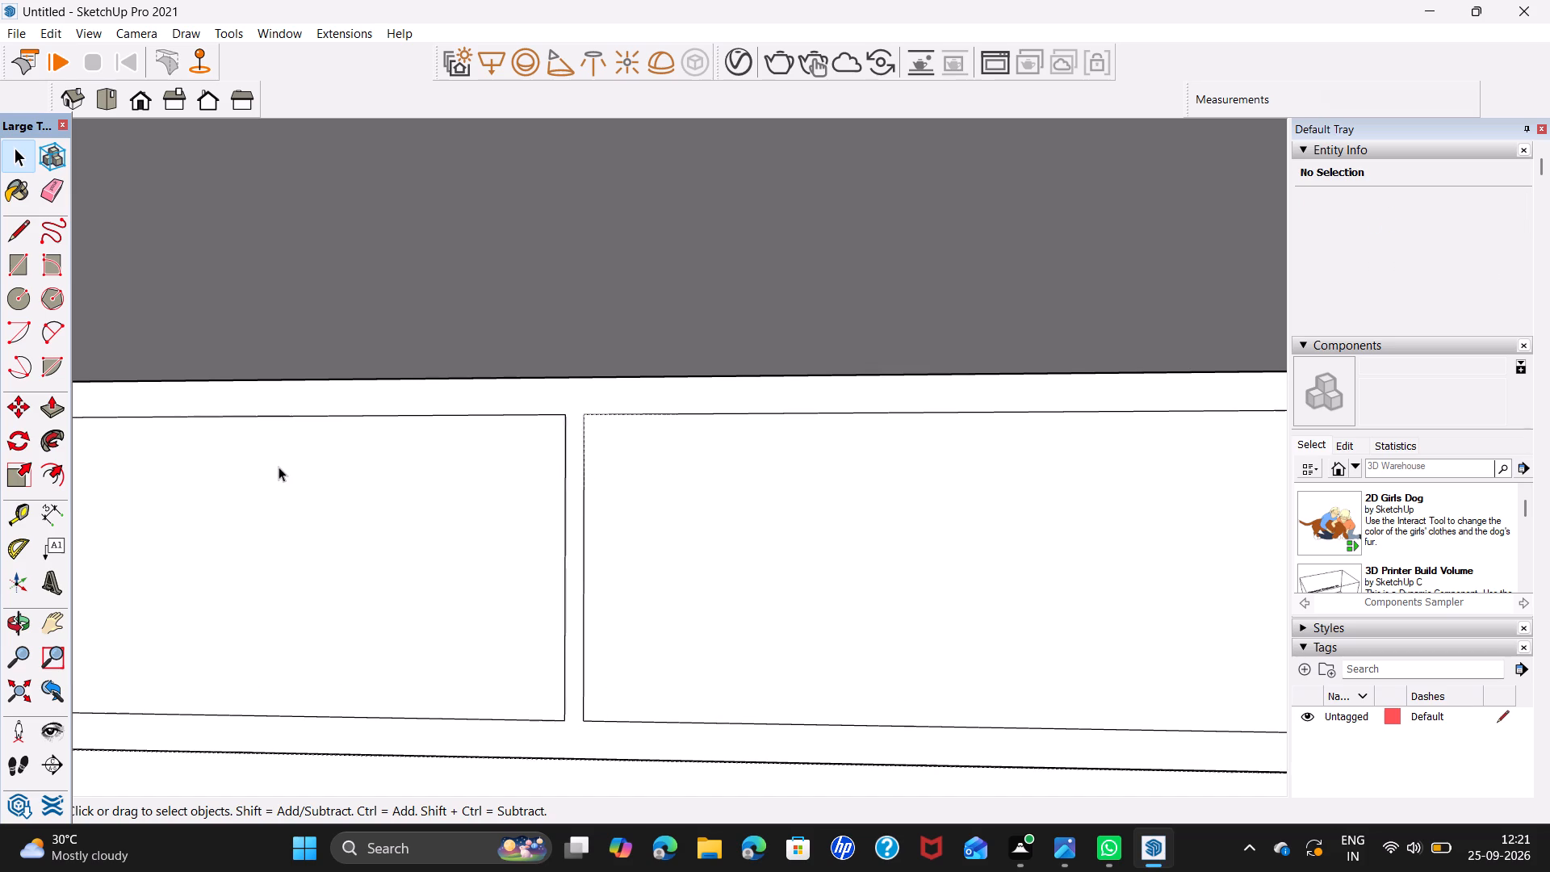
Delete the short top and bottom edges of the fourth divider strip to merge it with the frame.
middle_drag(712, 659, 685, 659)
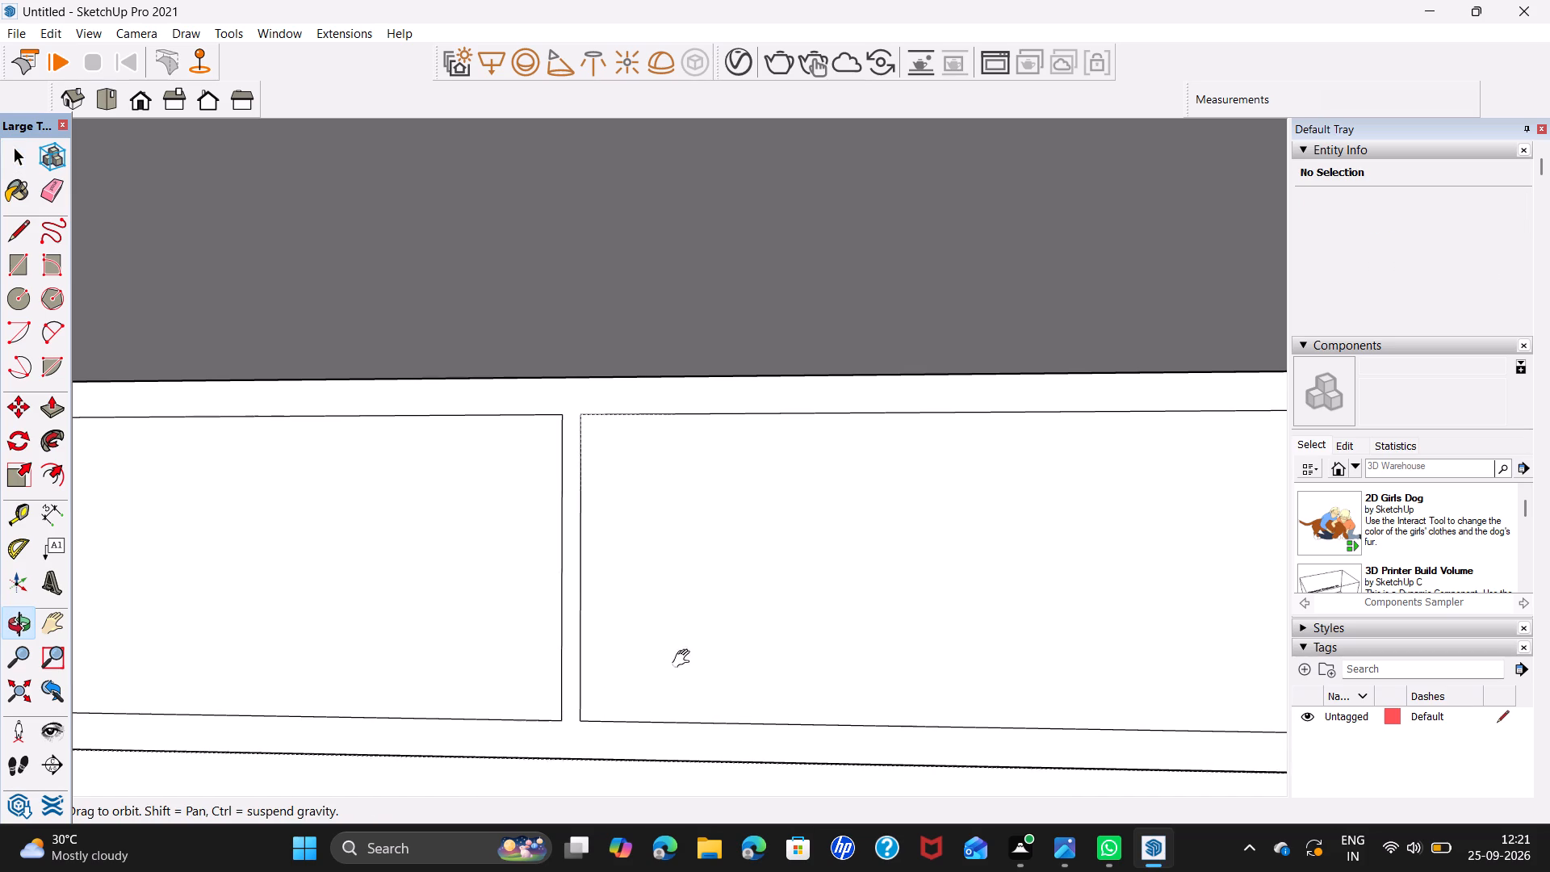
middle_drag(685, 659, 0, 706)
scroll(850, 578, down, 3)
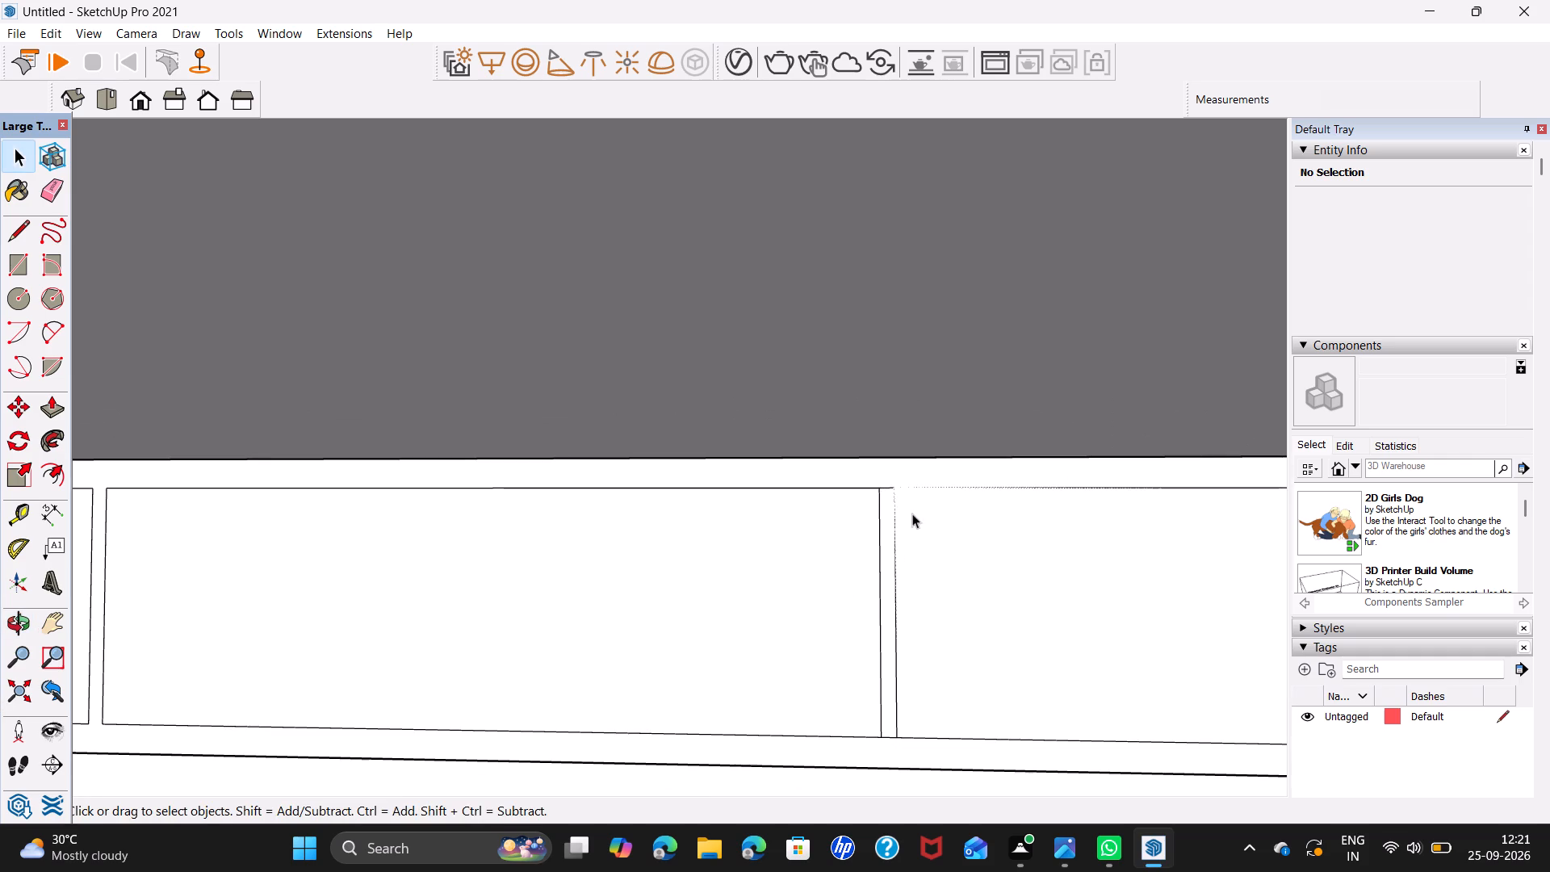
click(888, 487)
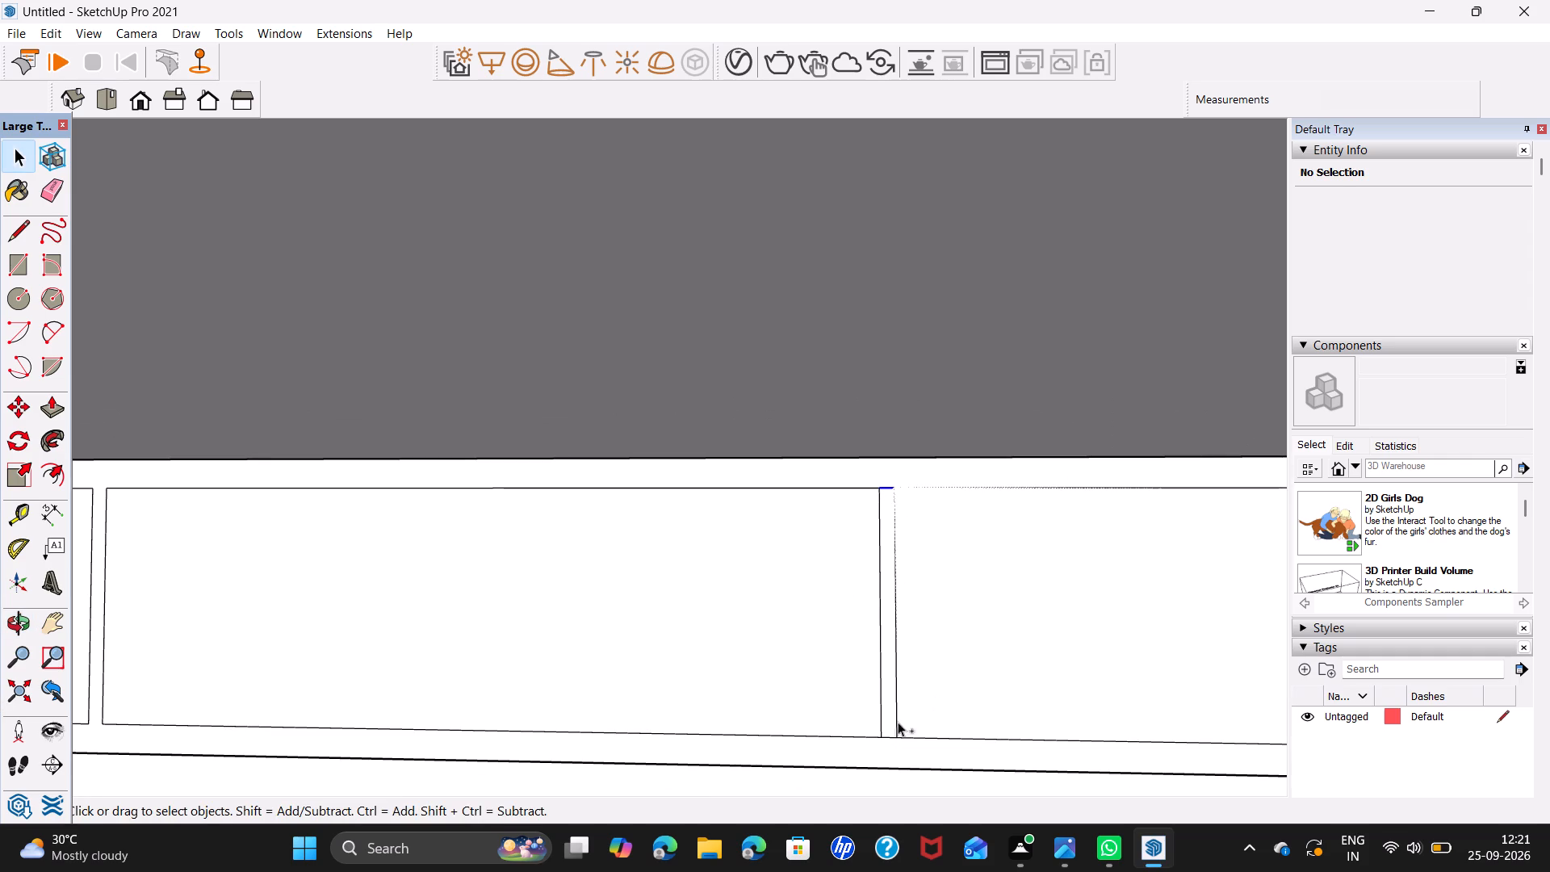
ctrl+click(890, 735)
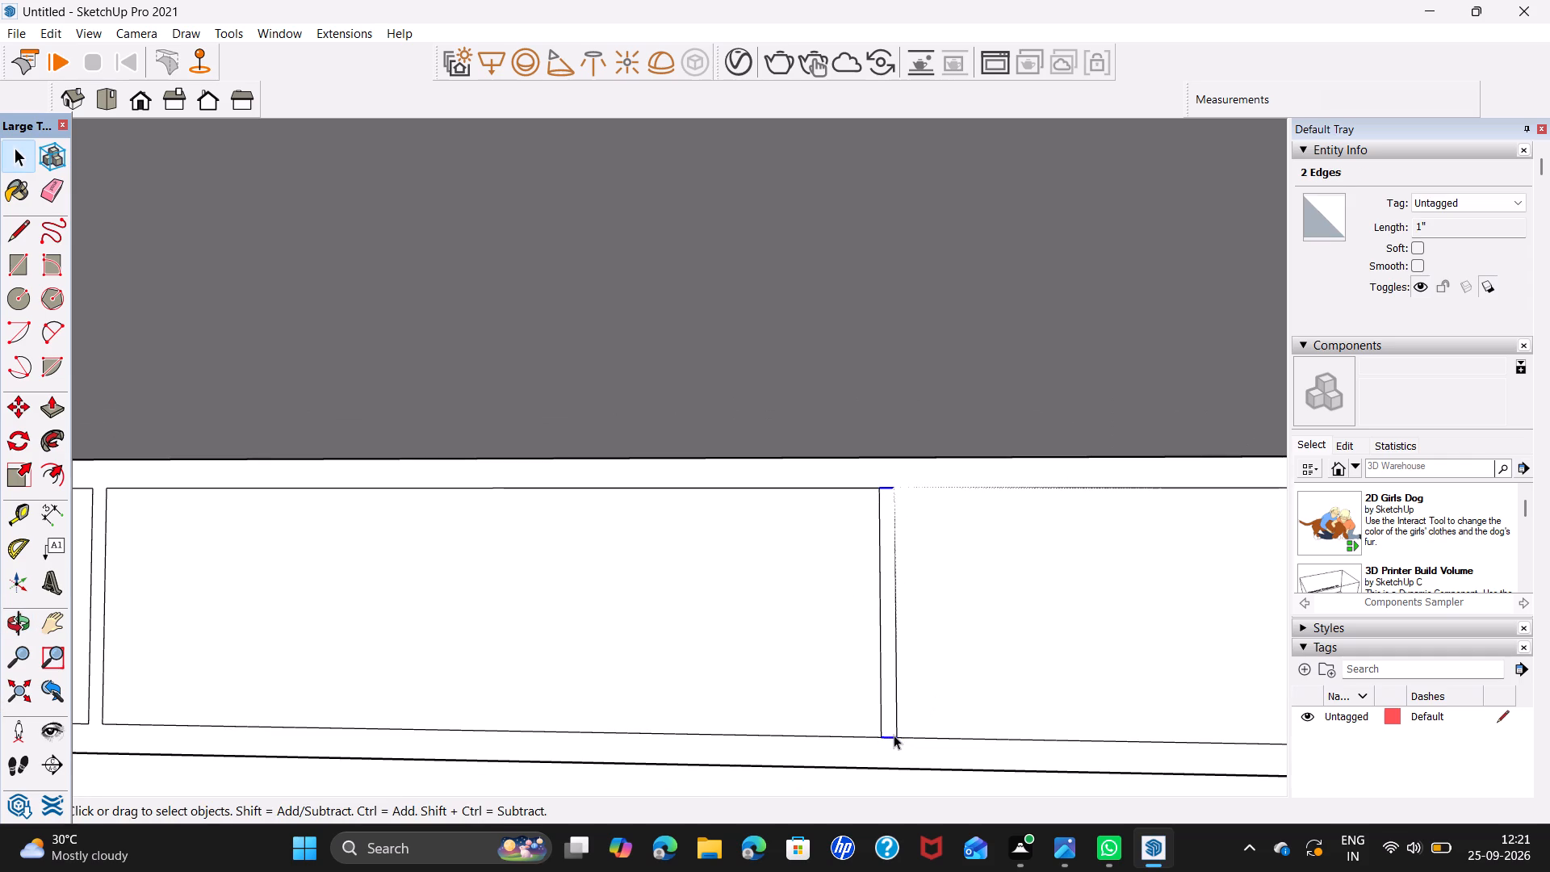
key(Delete)
Delete the short top and bottom edges of the fifth divider strip to merge it with the frame.
shift+middle_drag(982, 689, 724, 712)
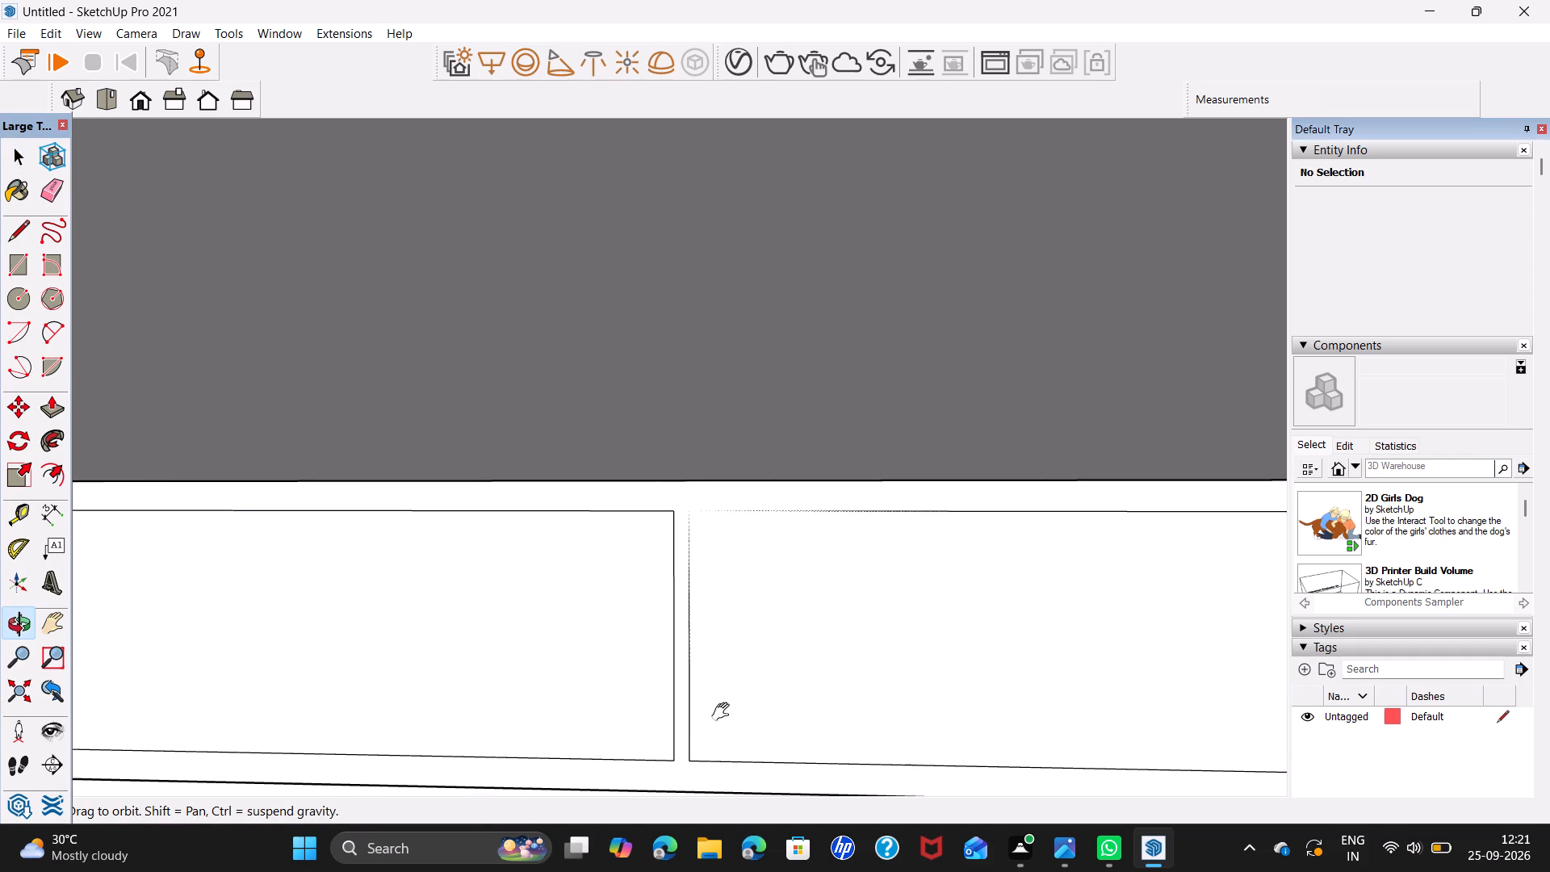
shift+middle_drag(724, 712, 125, 662)
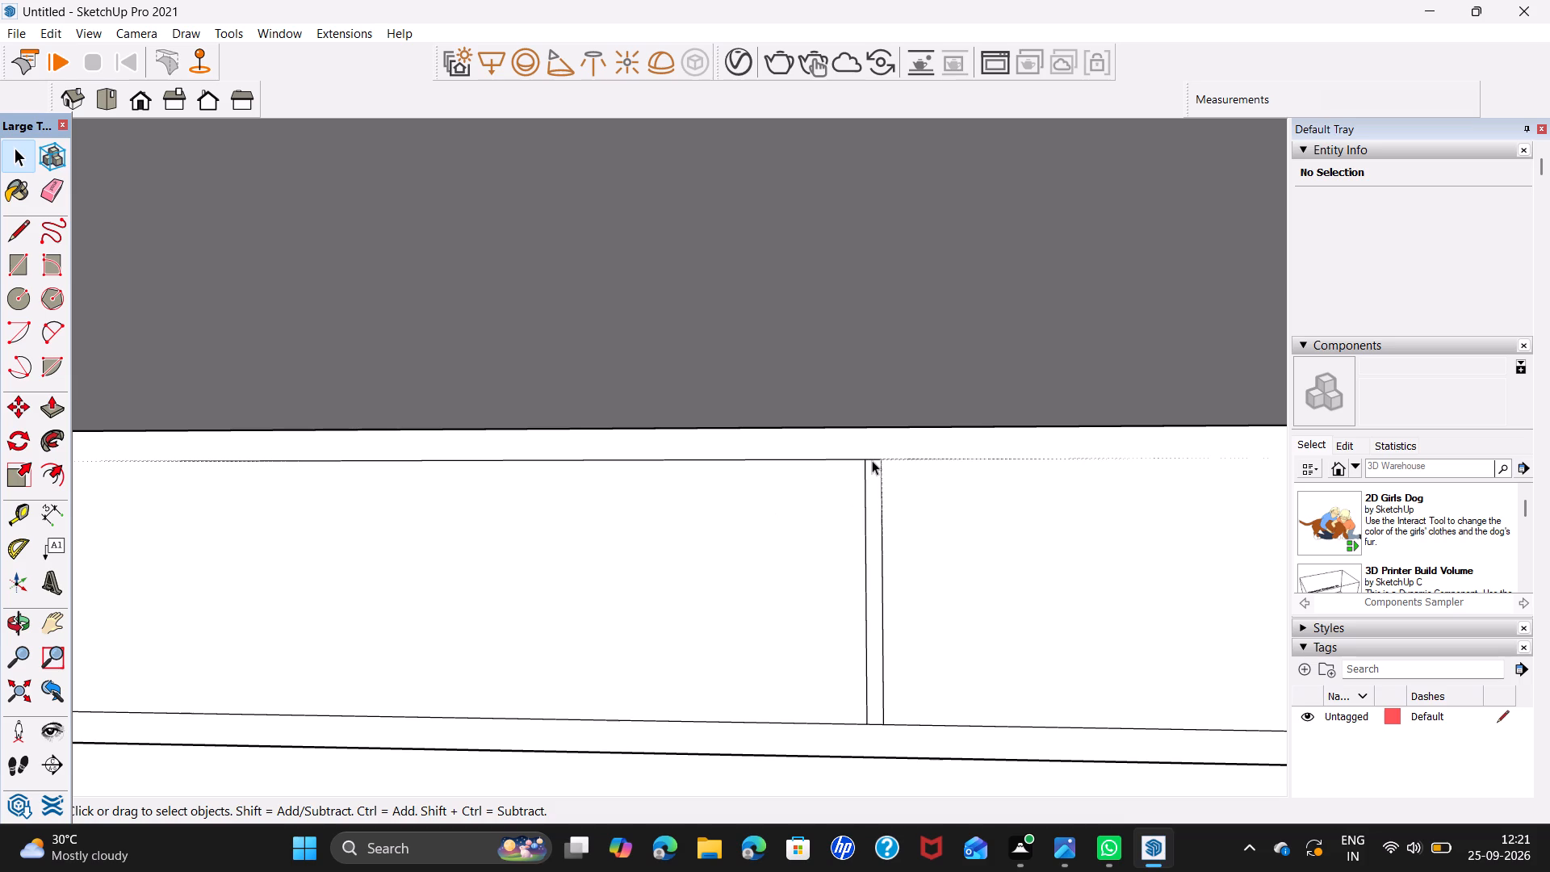
click(872, 460)
ctrl+click(879, 727)
ctrl+click(878, 723)
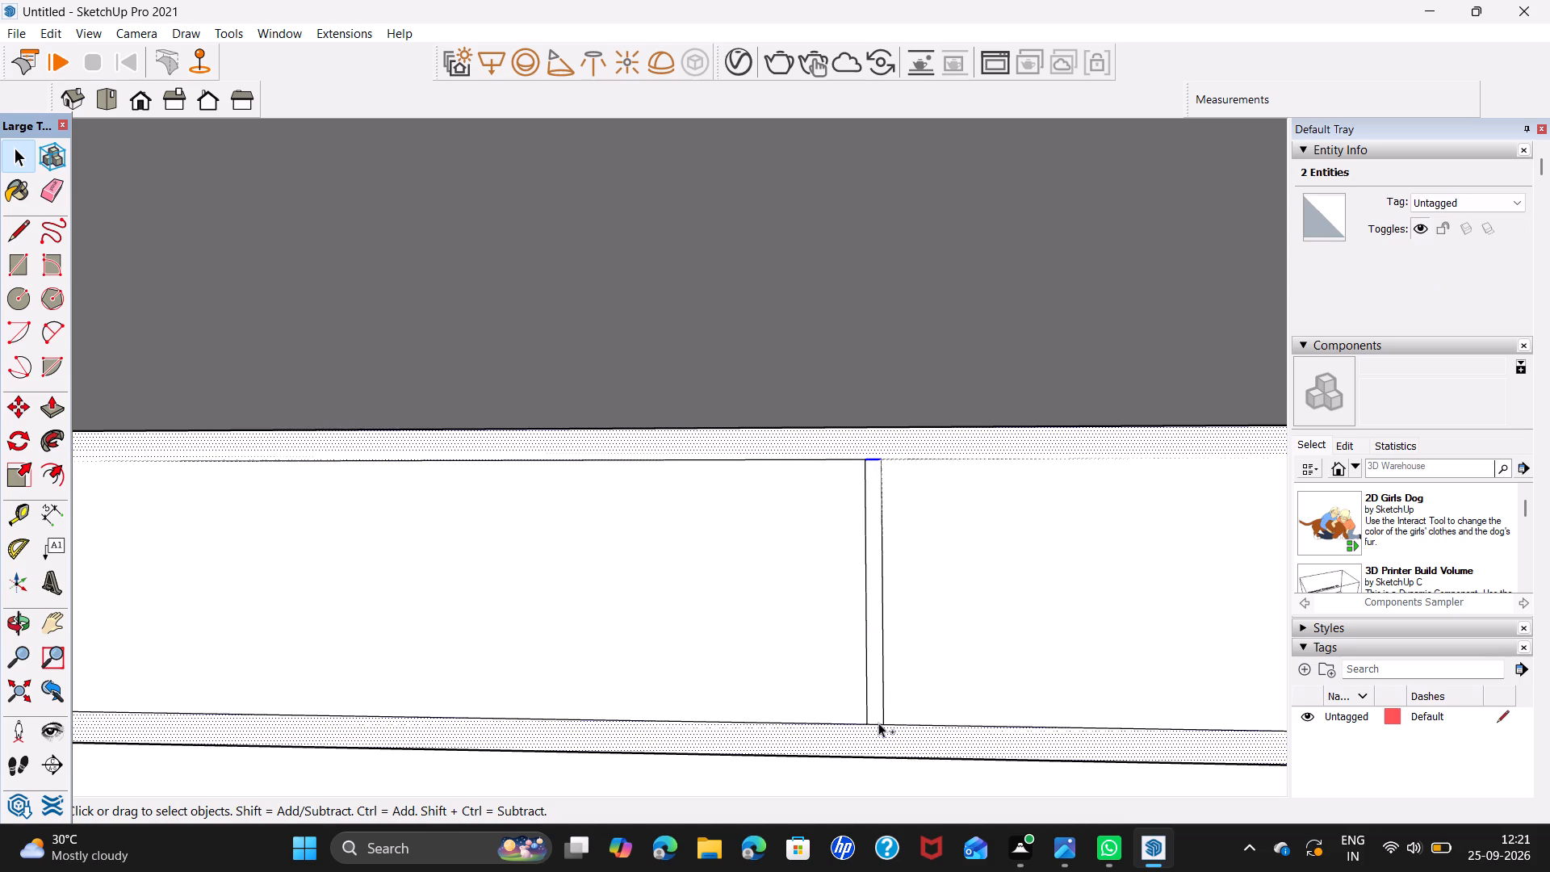
click(875, 458)
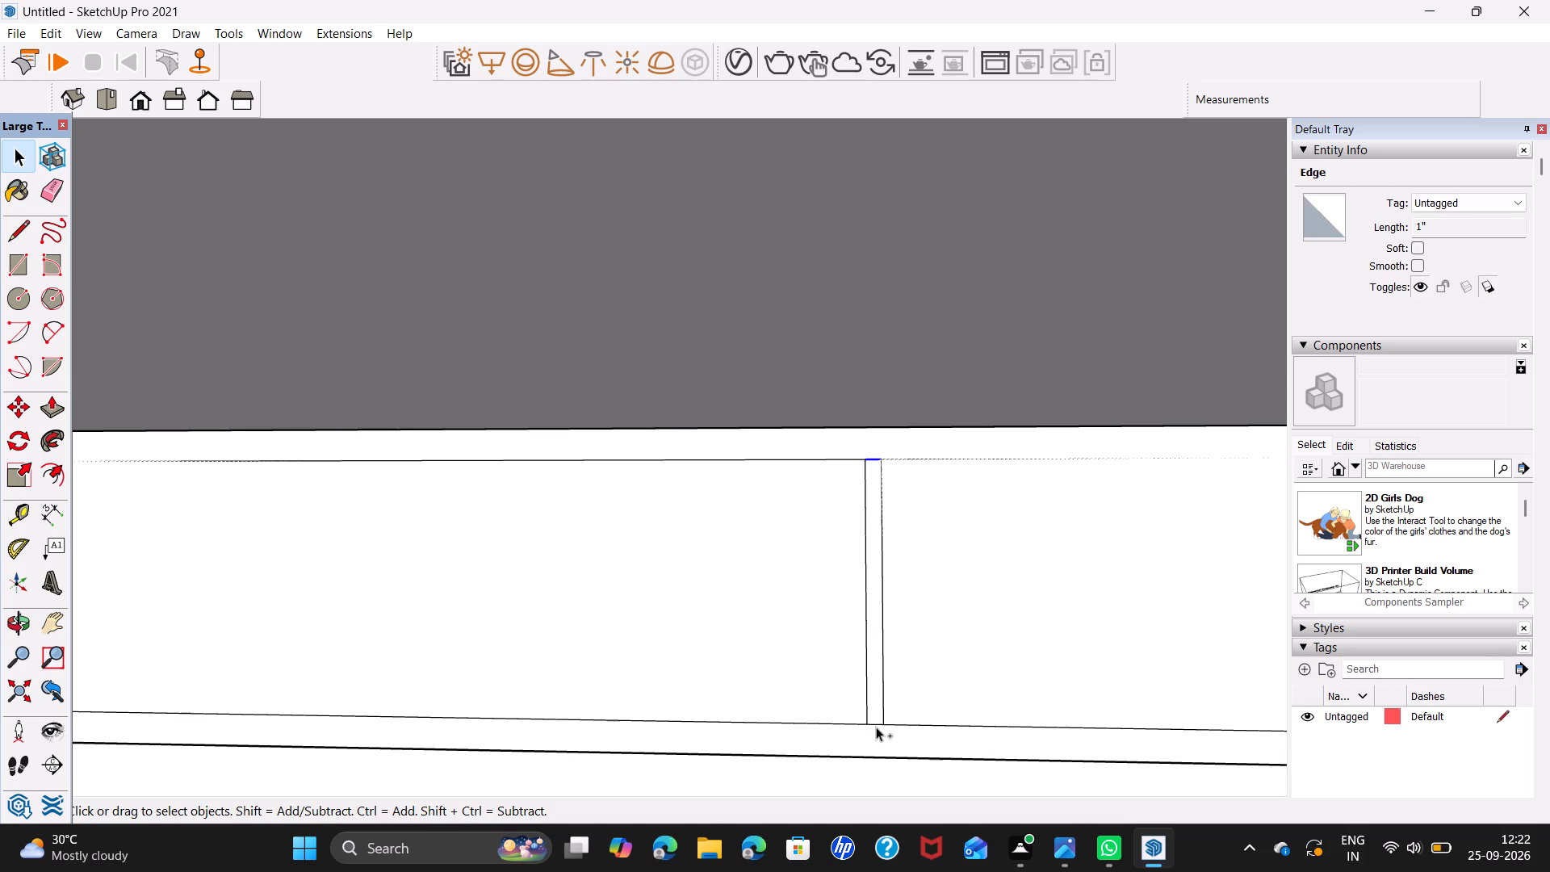
ctrl+click(874, 723)
key(Delete)
Delete the short top and bottom edges of the sixth divider strip to merge it with the frame.
scroll(737, 592, down, 2)
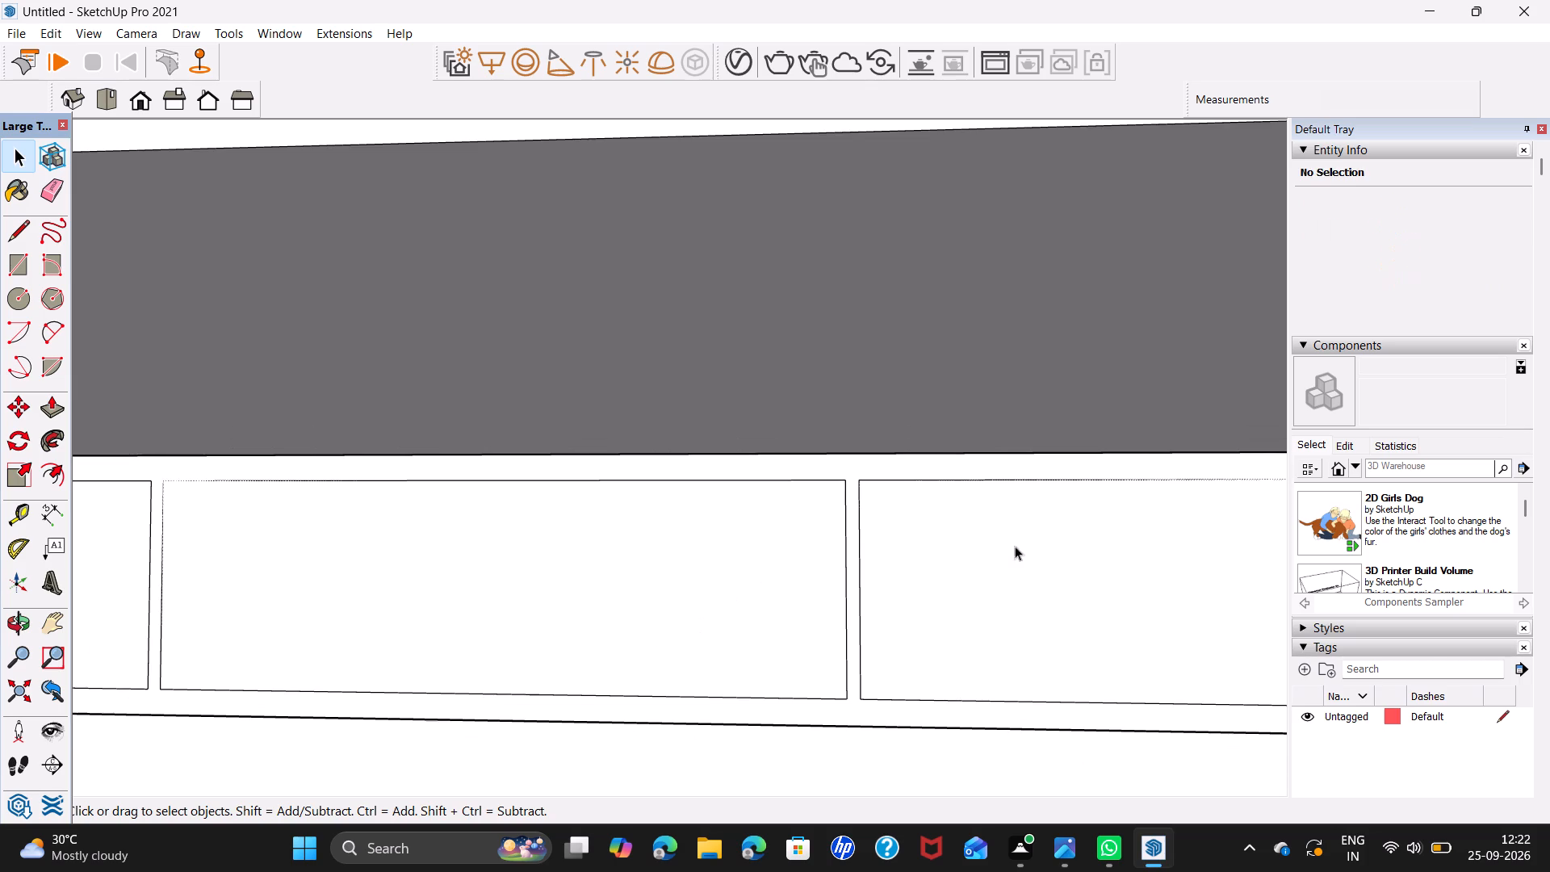
middle_drag(1069, 574, 274, 555)
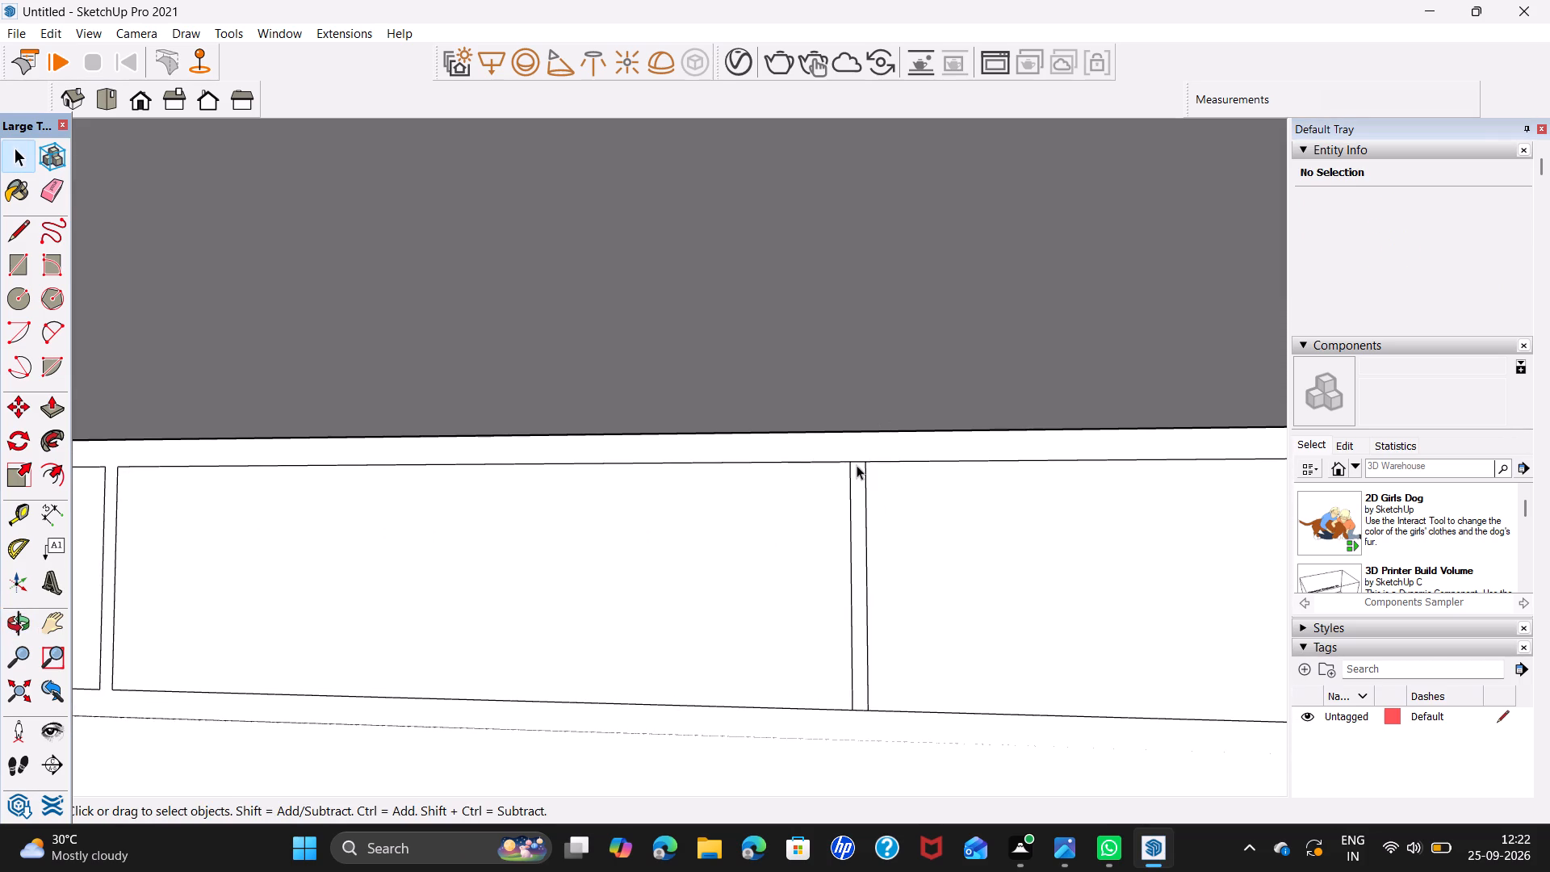
click(858, 459)
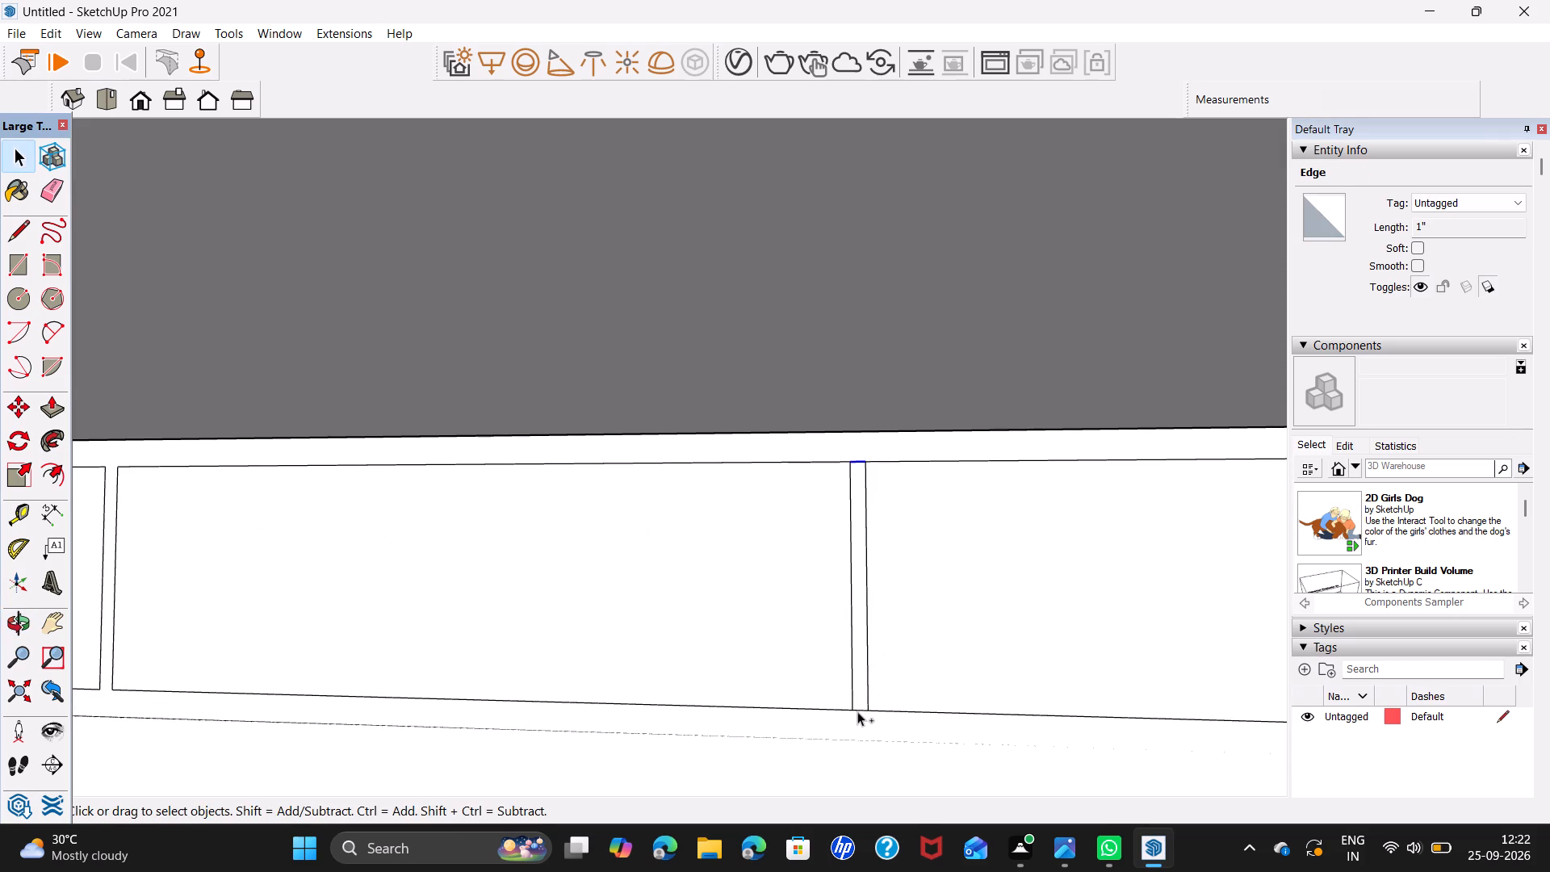
ctrl+click(857, 711)
key(Delete)
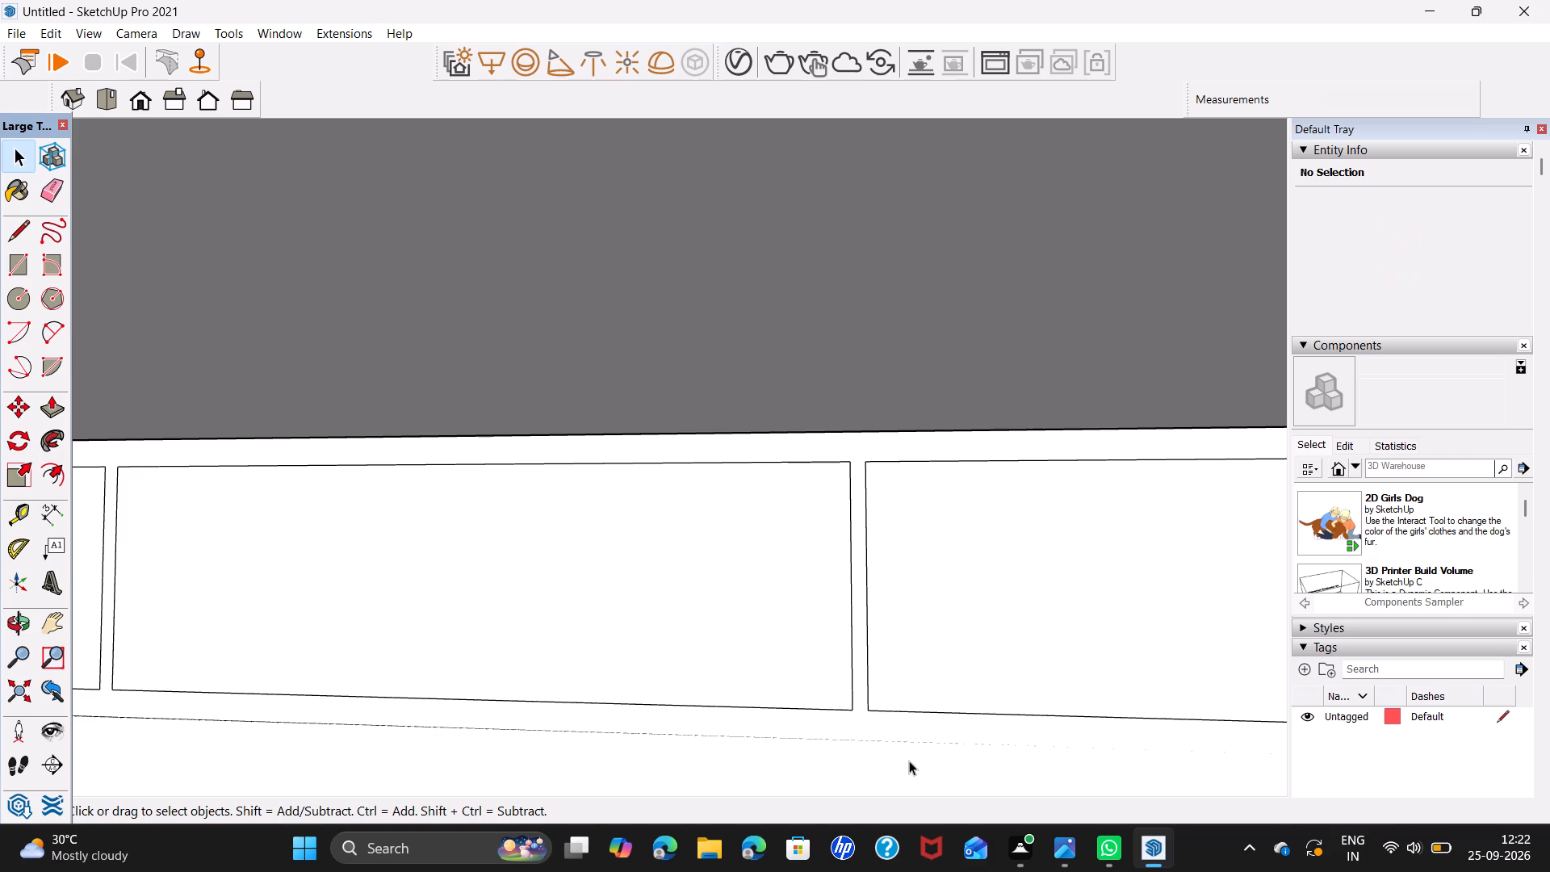
Push/Pull the merged seven-bay frame face outward by 1'6 to form open shelf compartments.
scroll(974, 620, down, 5)
shift+middle_drag(1105, 619, 526, 582)
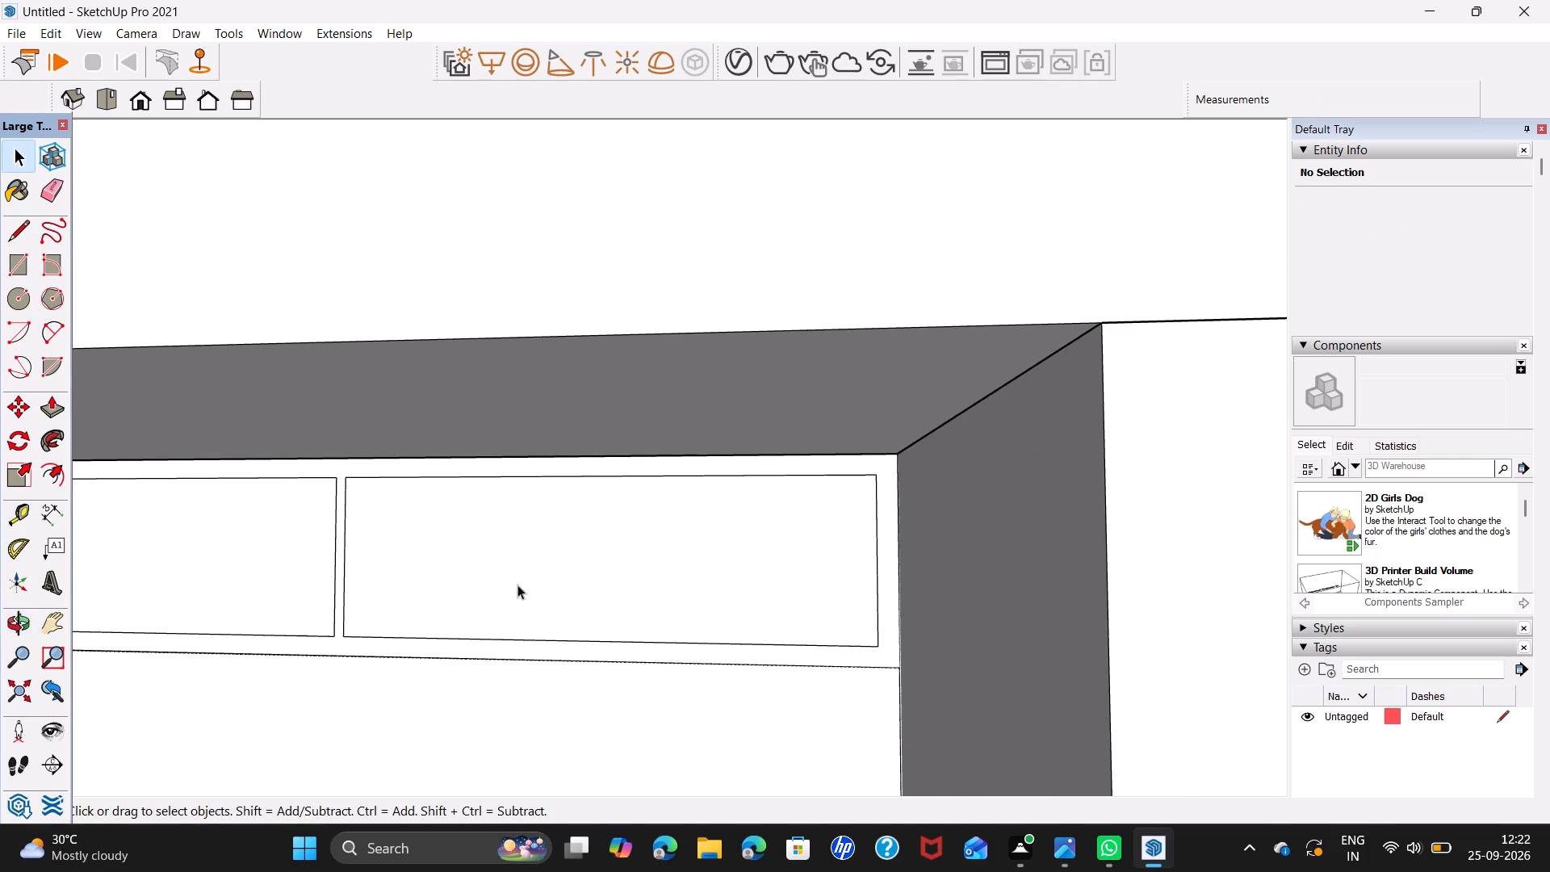
key(p)
click(561, 652)
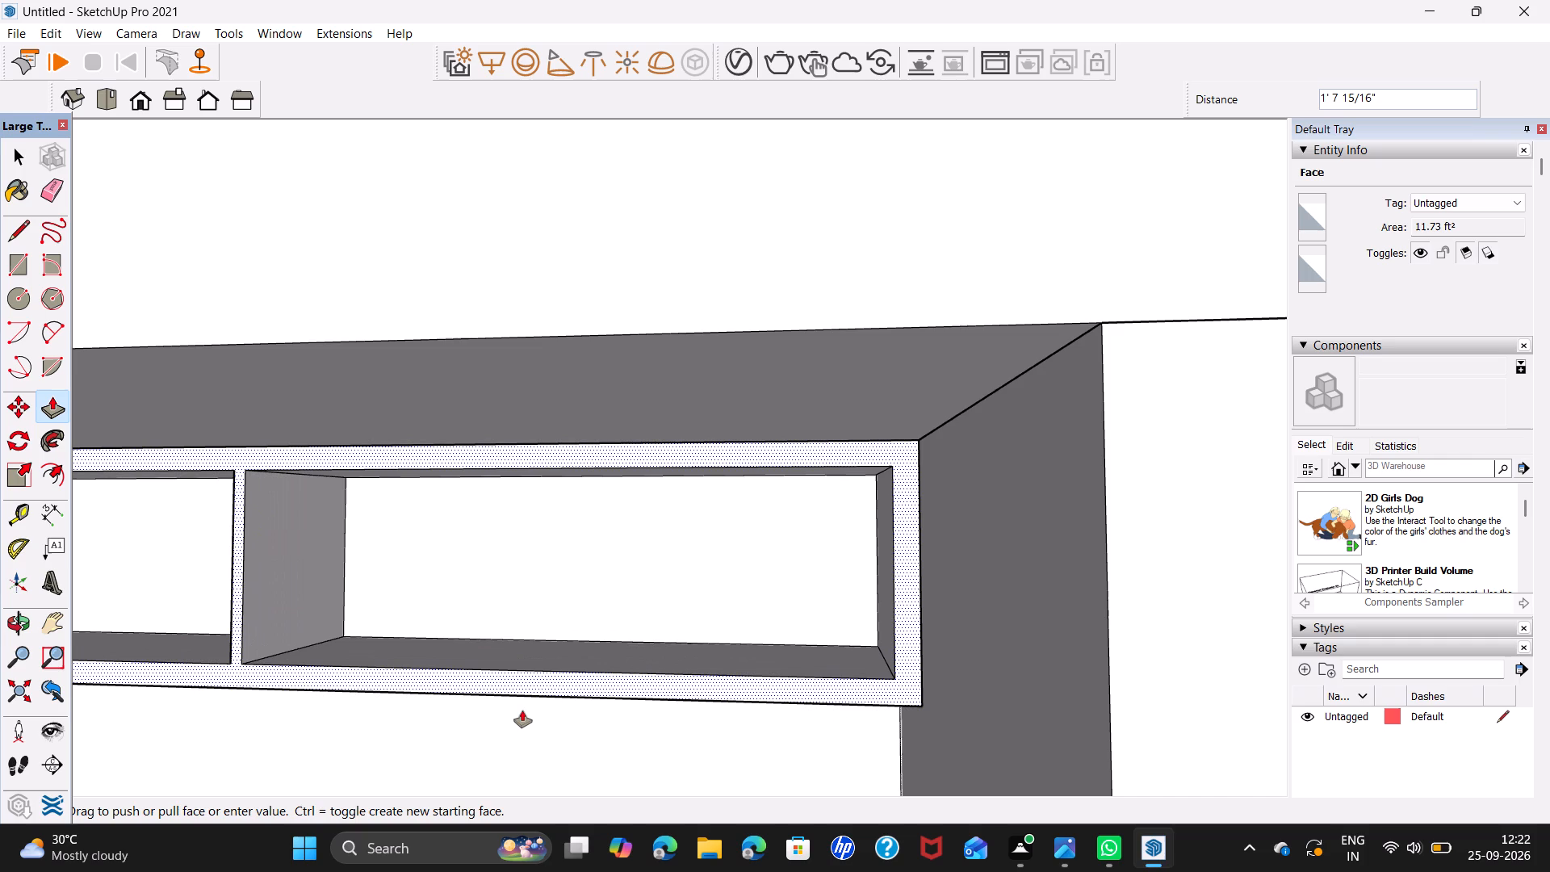
key(1)
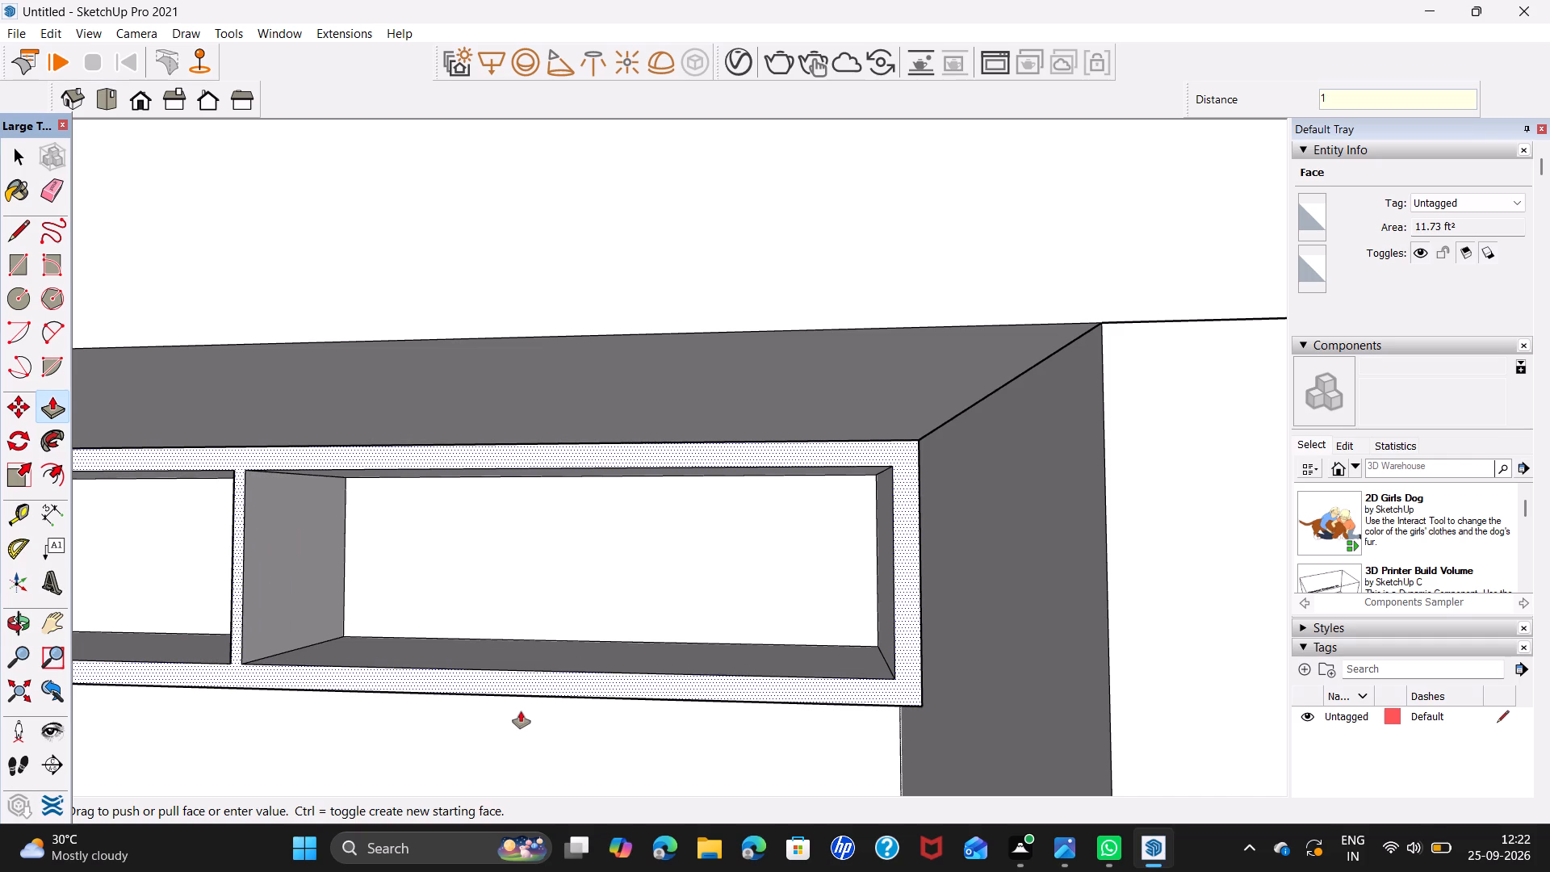
key(apostrophe)
key(6)
key(Return)
key(space)
Select all connected geometry of the middle block with the open shelves and make it a group.
scroll(547, 673, down, 7)
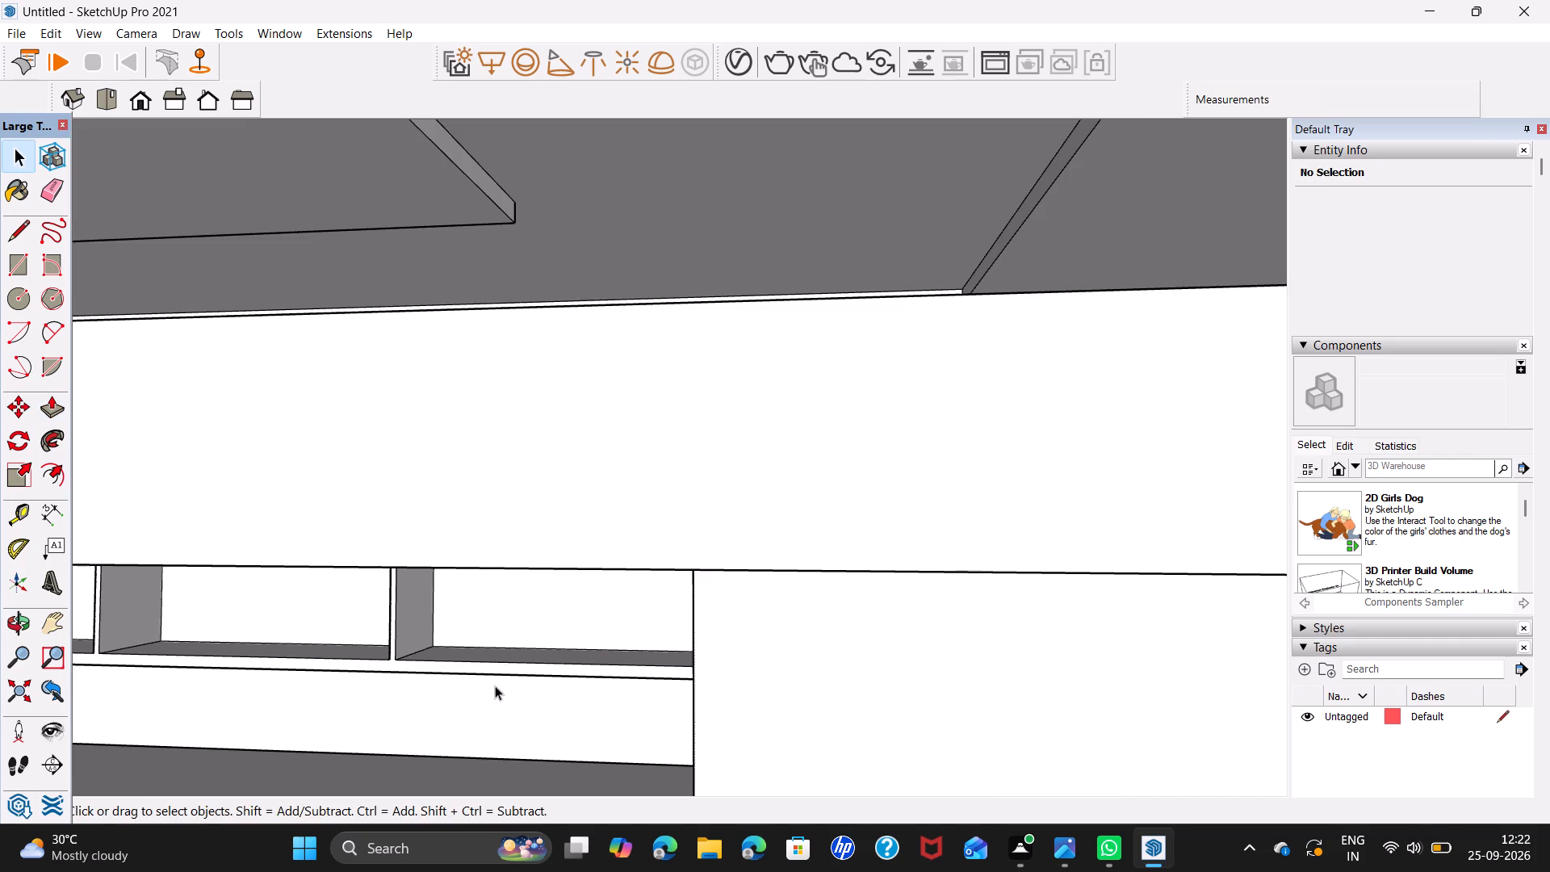
middle_drag(495, 686, 644, 587)
double_click(802, 651)
click(797, 650)
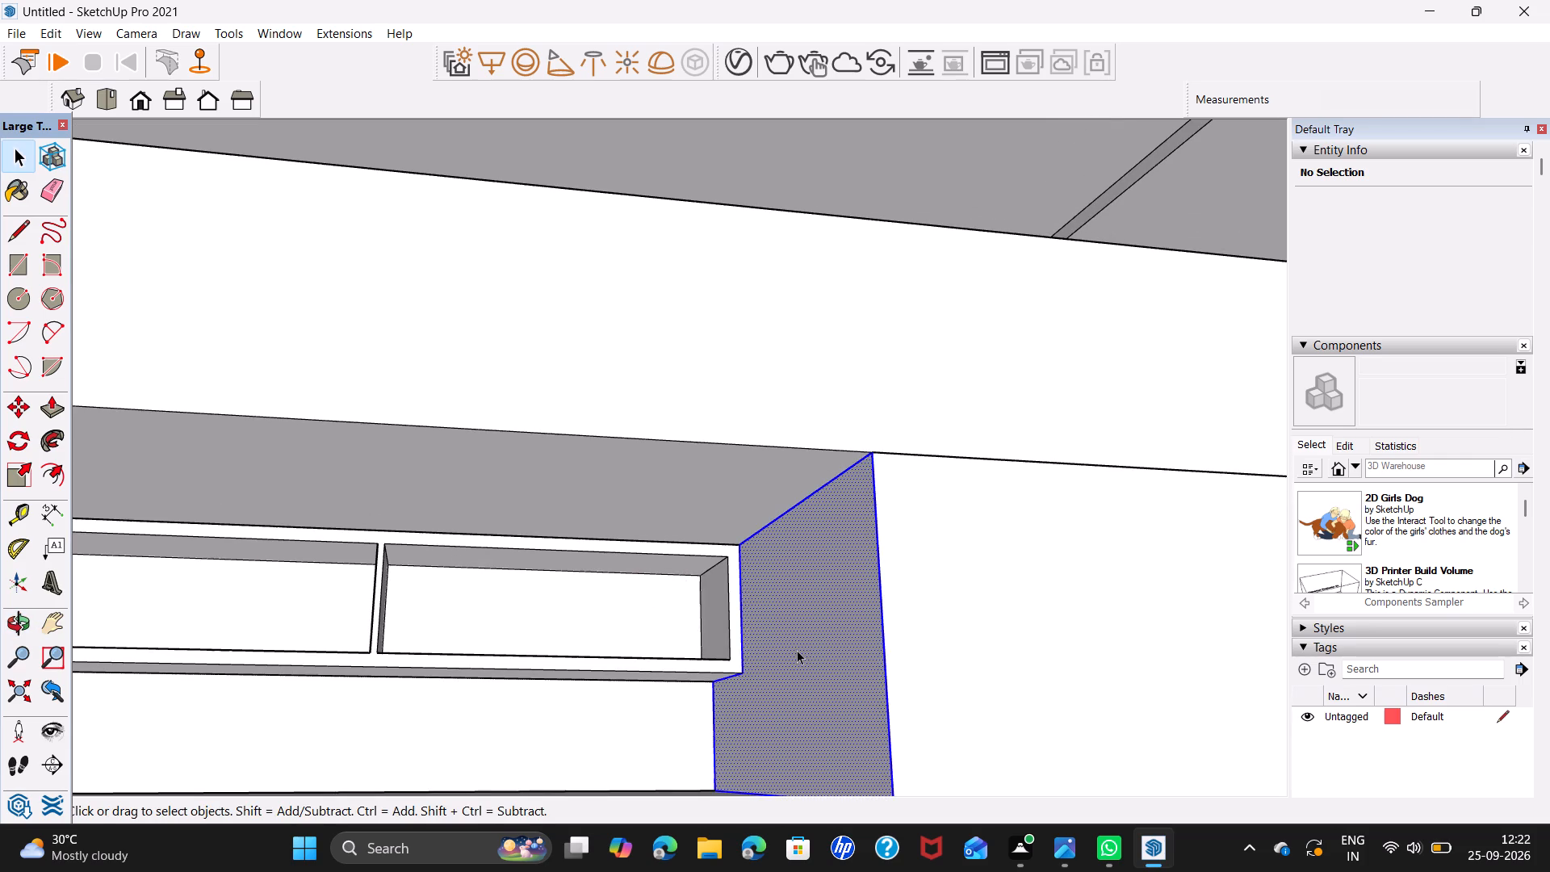
click(796, 650)
triple_click(796, 650)
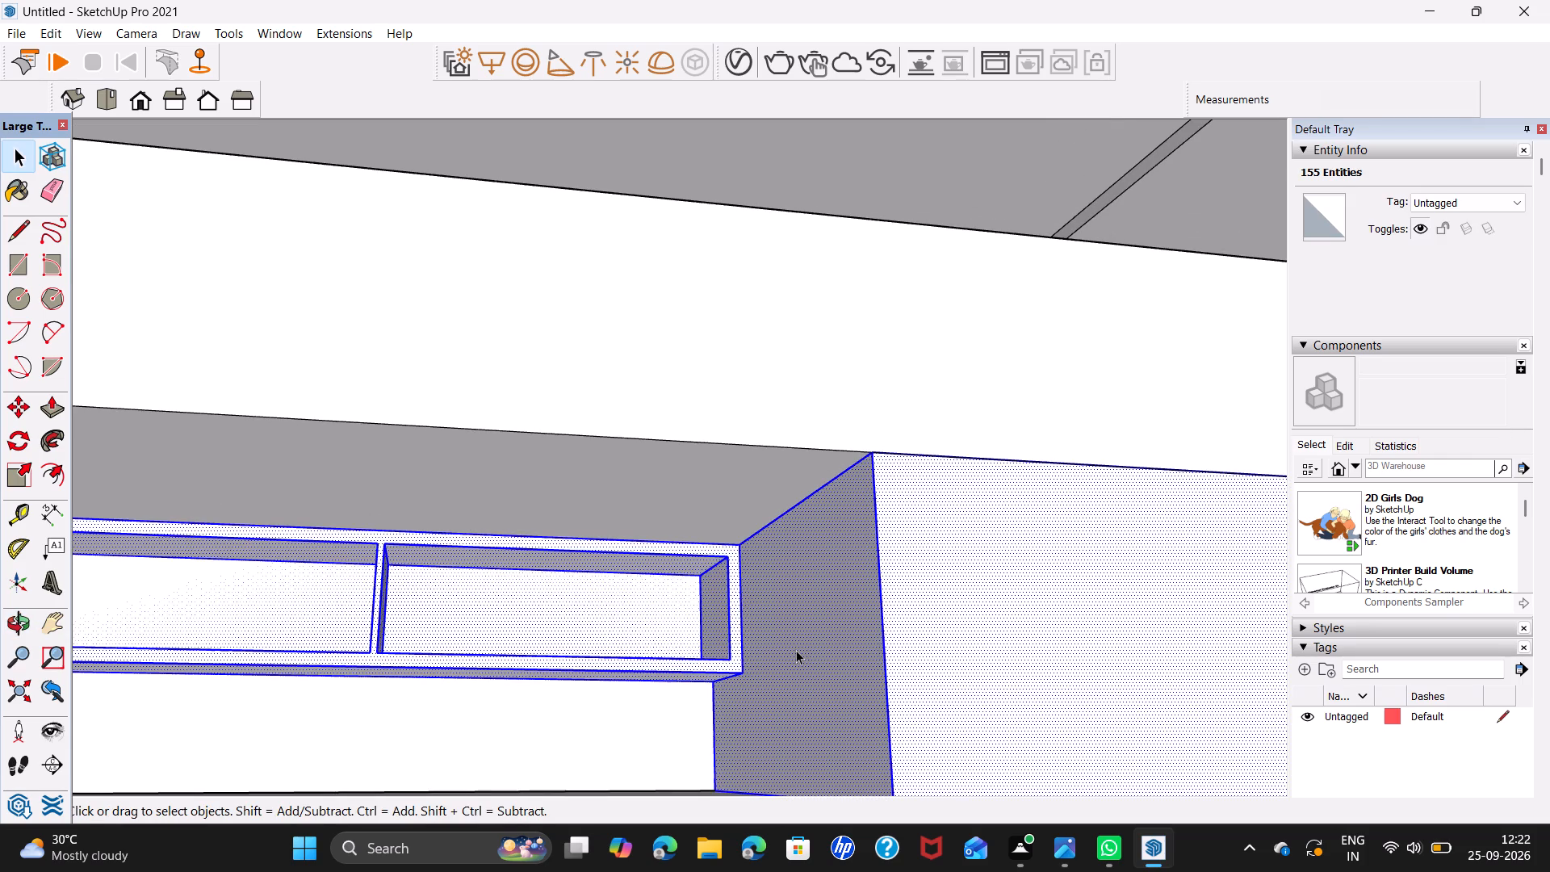
right_click(796, 650)
click(909, 451)
Open the lower cabinet group beneath the countertop for editing.
scroll(721, 498, down, 5)
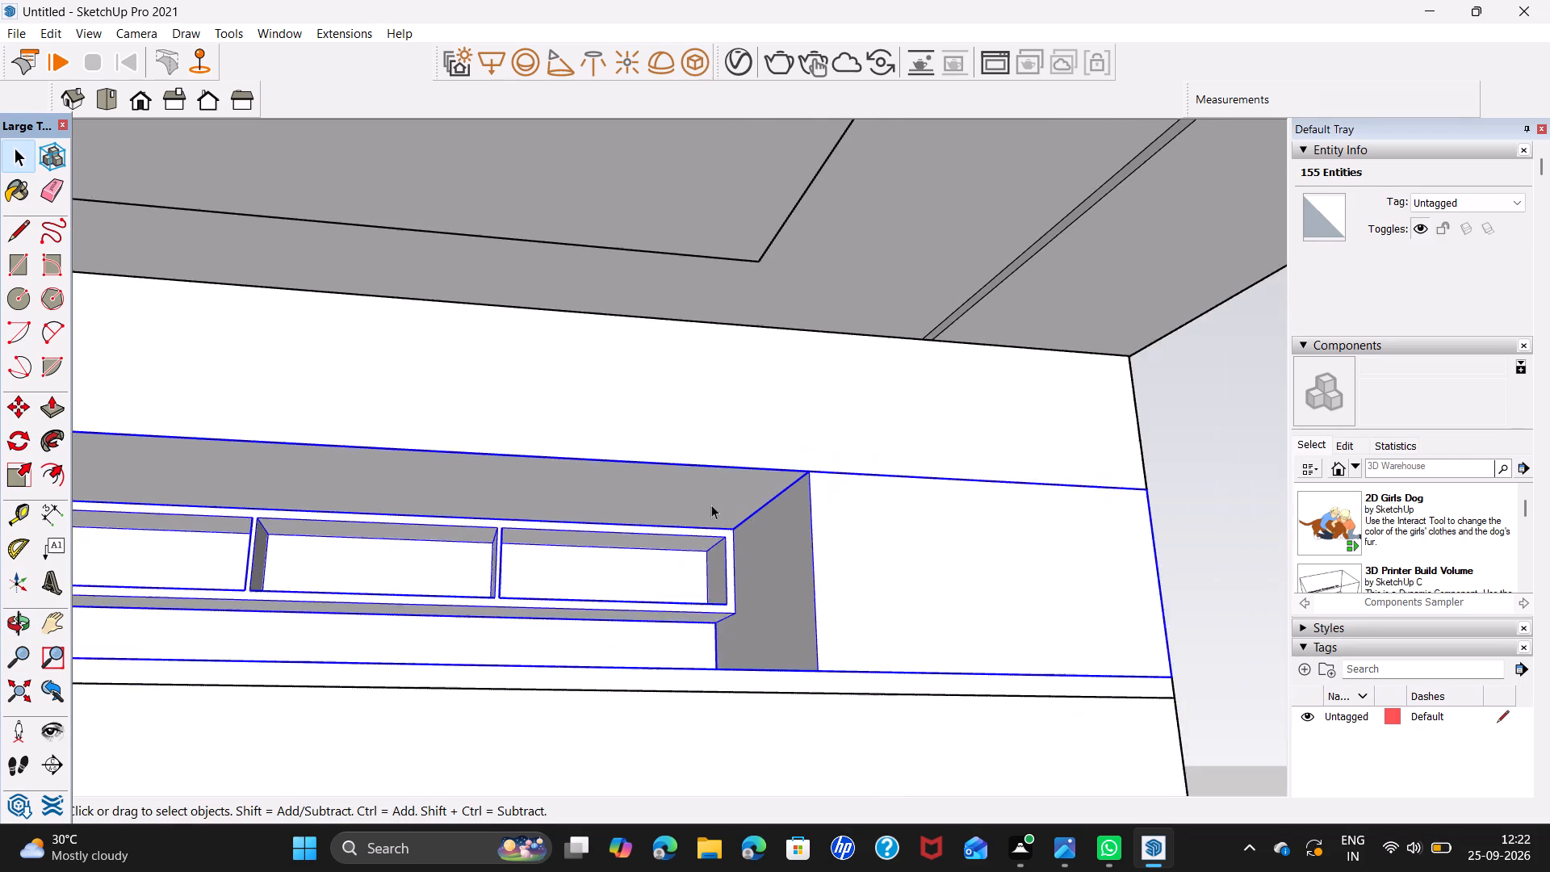
scroll(706, 521, down, 6)
click(12, 700)
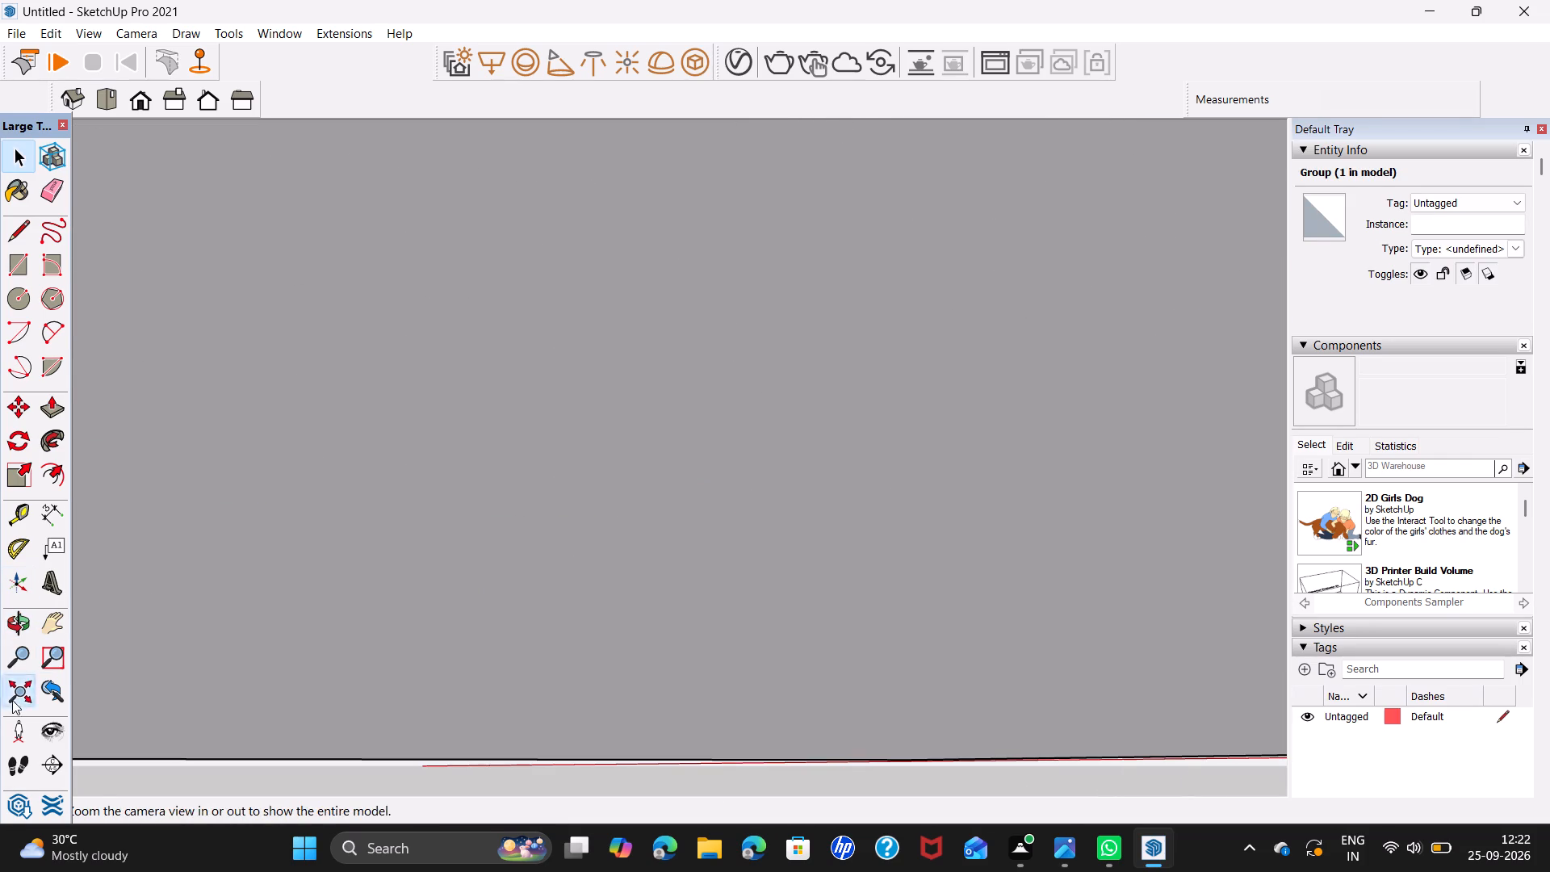
middle_drag(1015, 490, 396, 593)
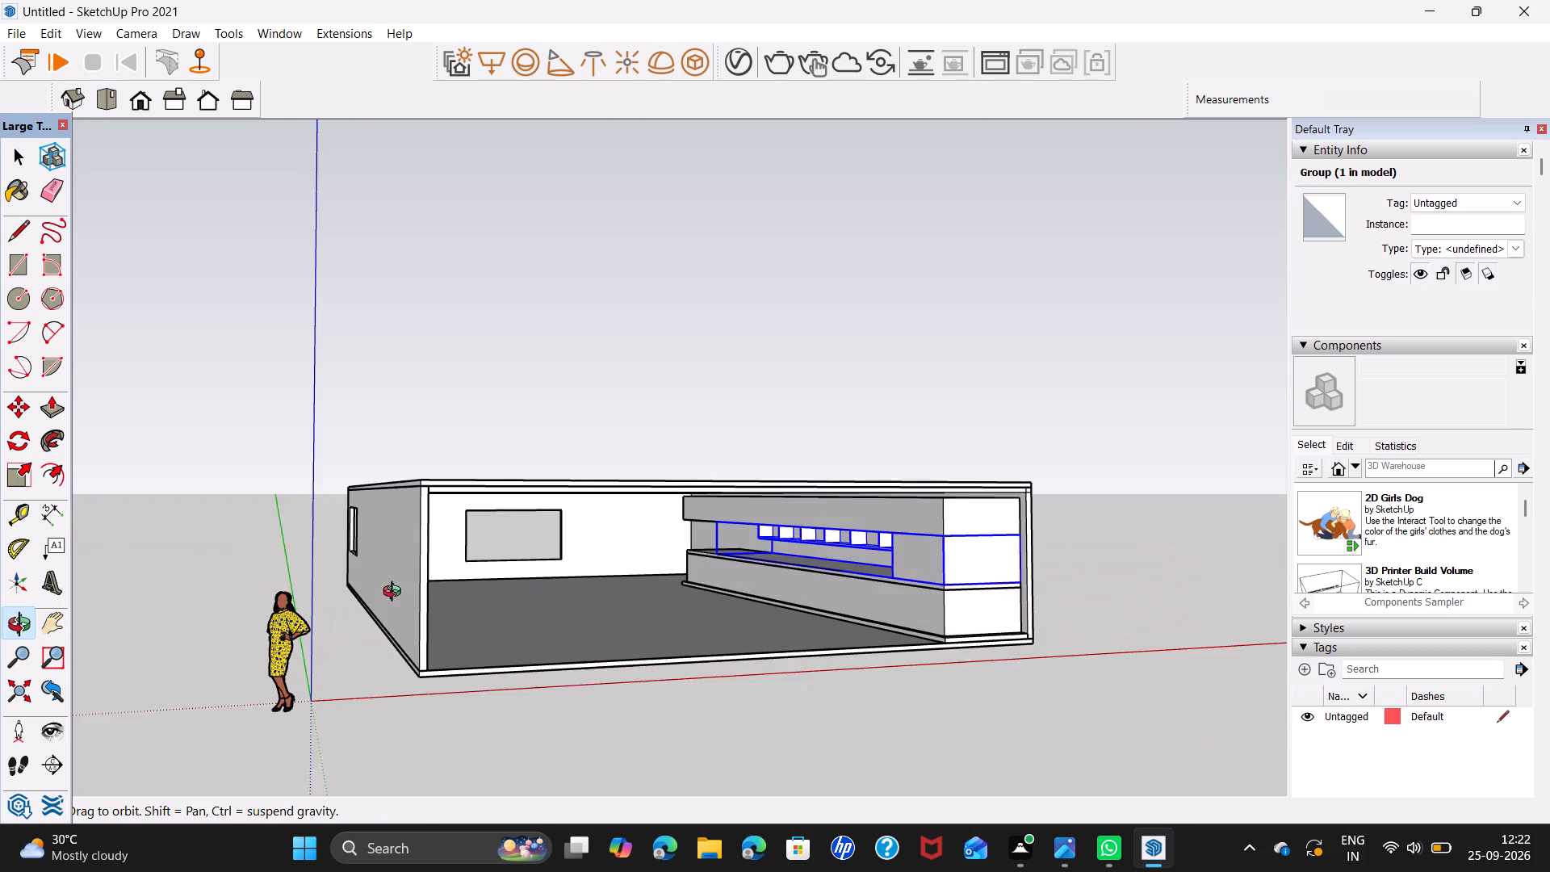
middle_drag(396, 593, 389, 589)
scroll(901, 560, up, 4)
middle_drag(924, 593, 906, 585)
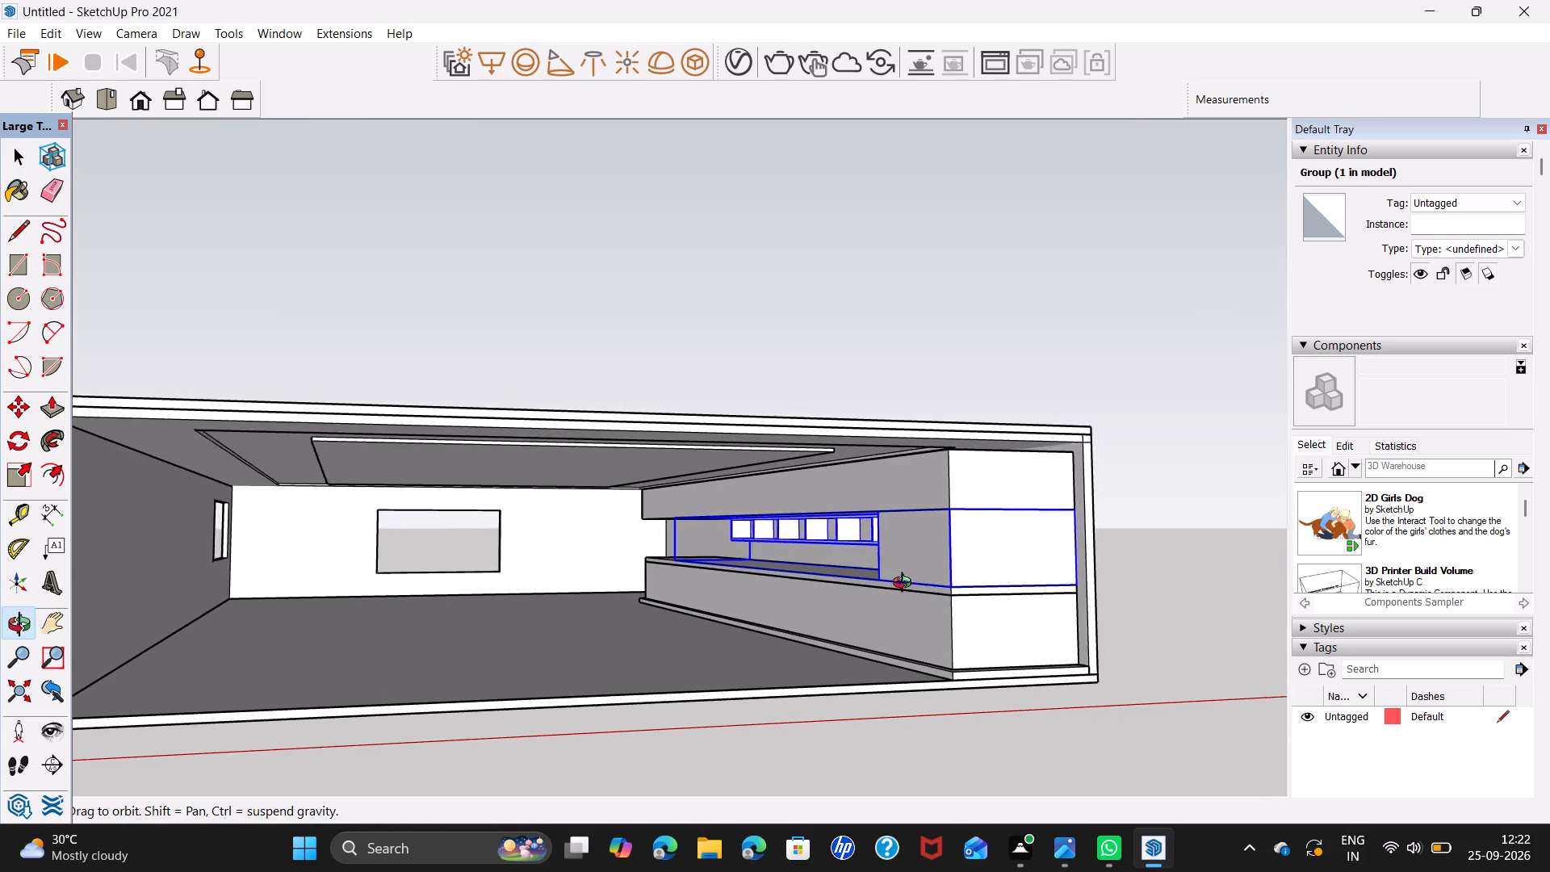
middle_drag(906, 585, 890, 586)
click(923, 634)
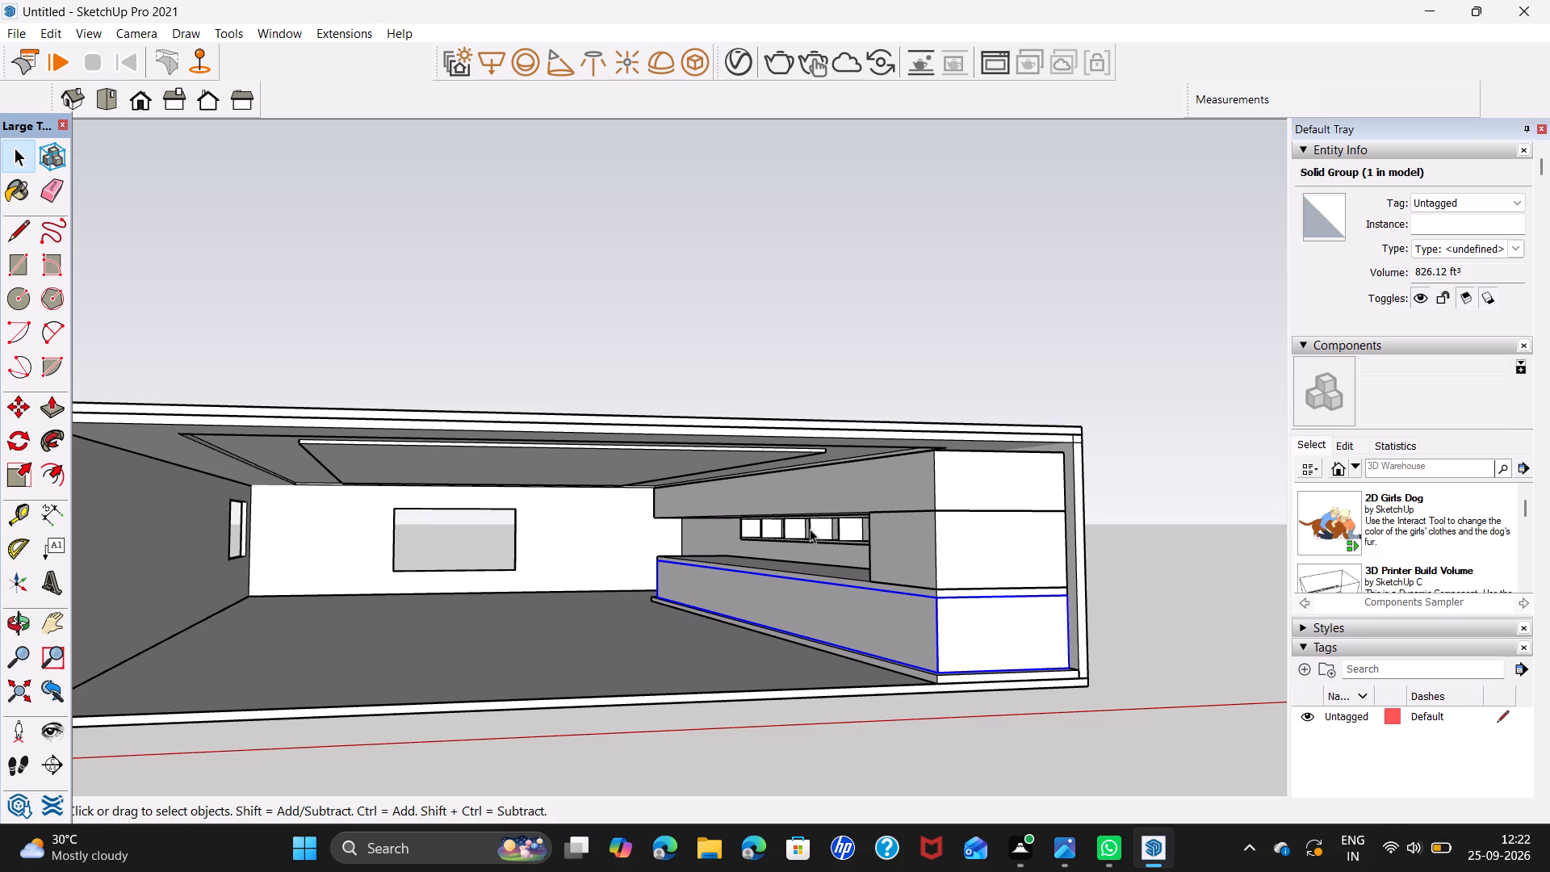
middle_drag(793, 602, 895, 579)
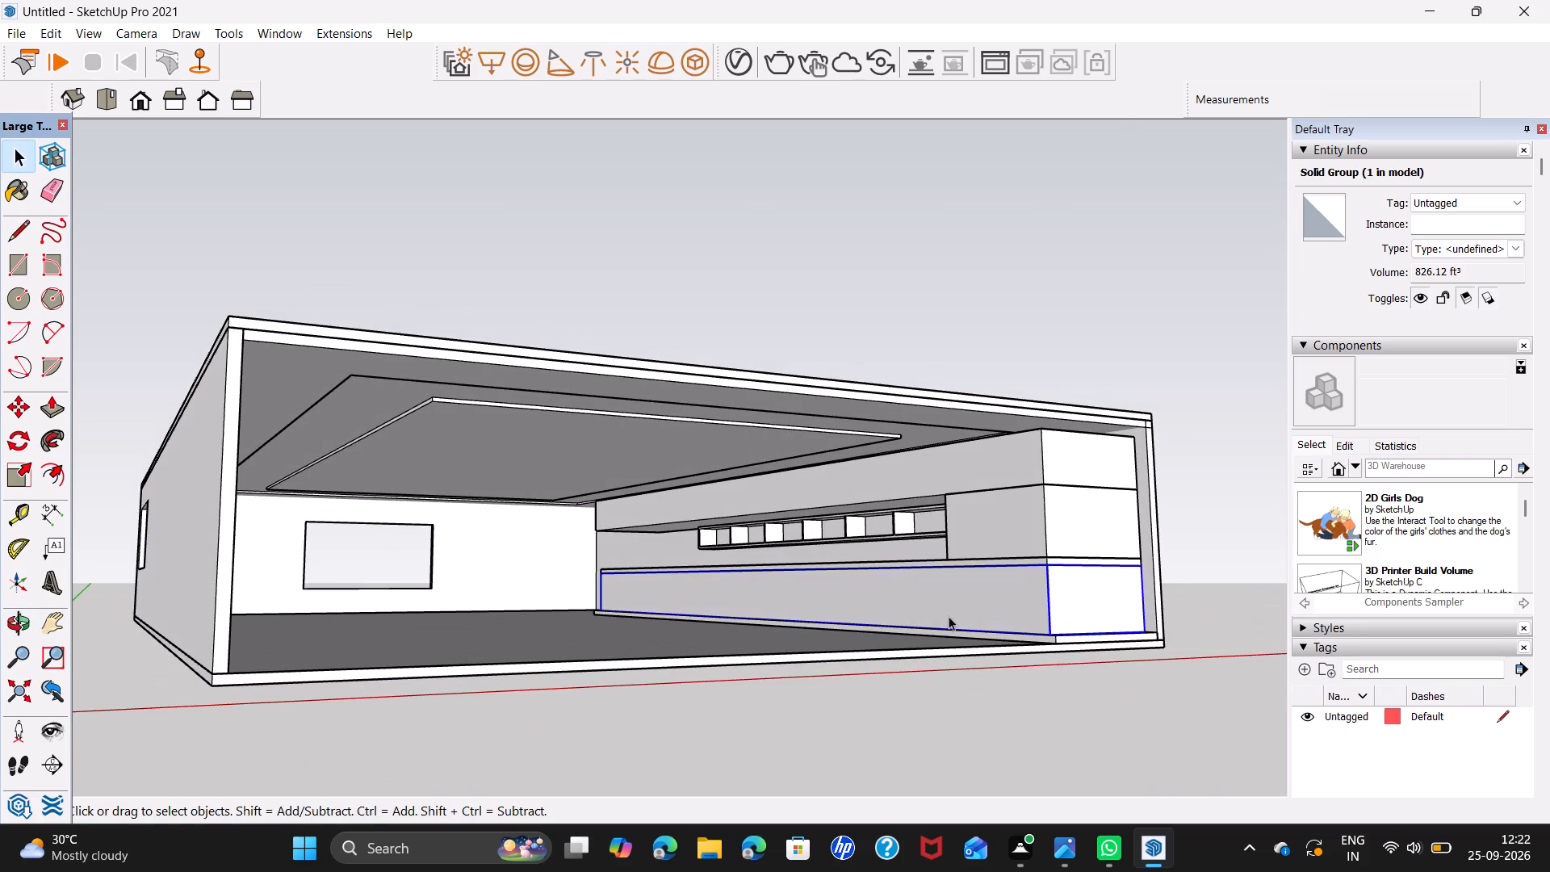
key(space)
scroll(1010, 606, up, 7)
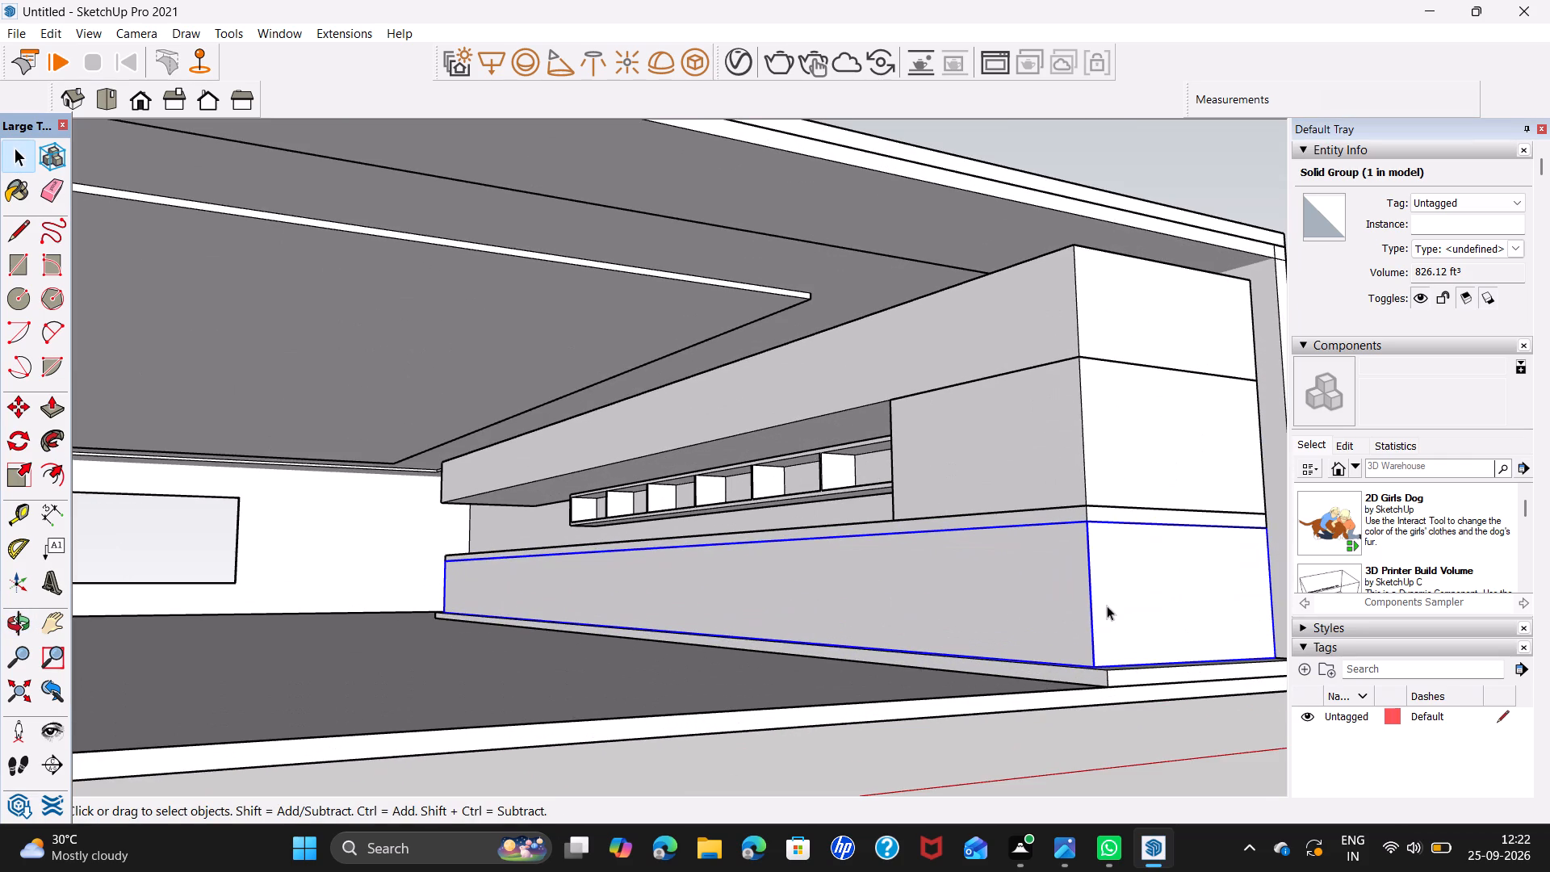
triple_click(1091, 601)
Copy the lower cabinet front's near vertical corner edge to its far end and divide the span into 7 equal bays.
click(1090, 603)
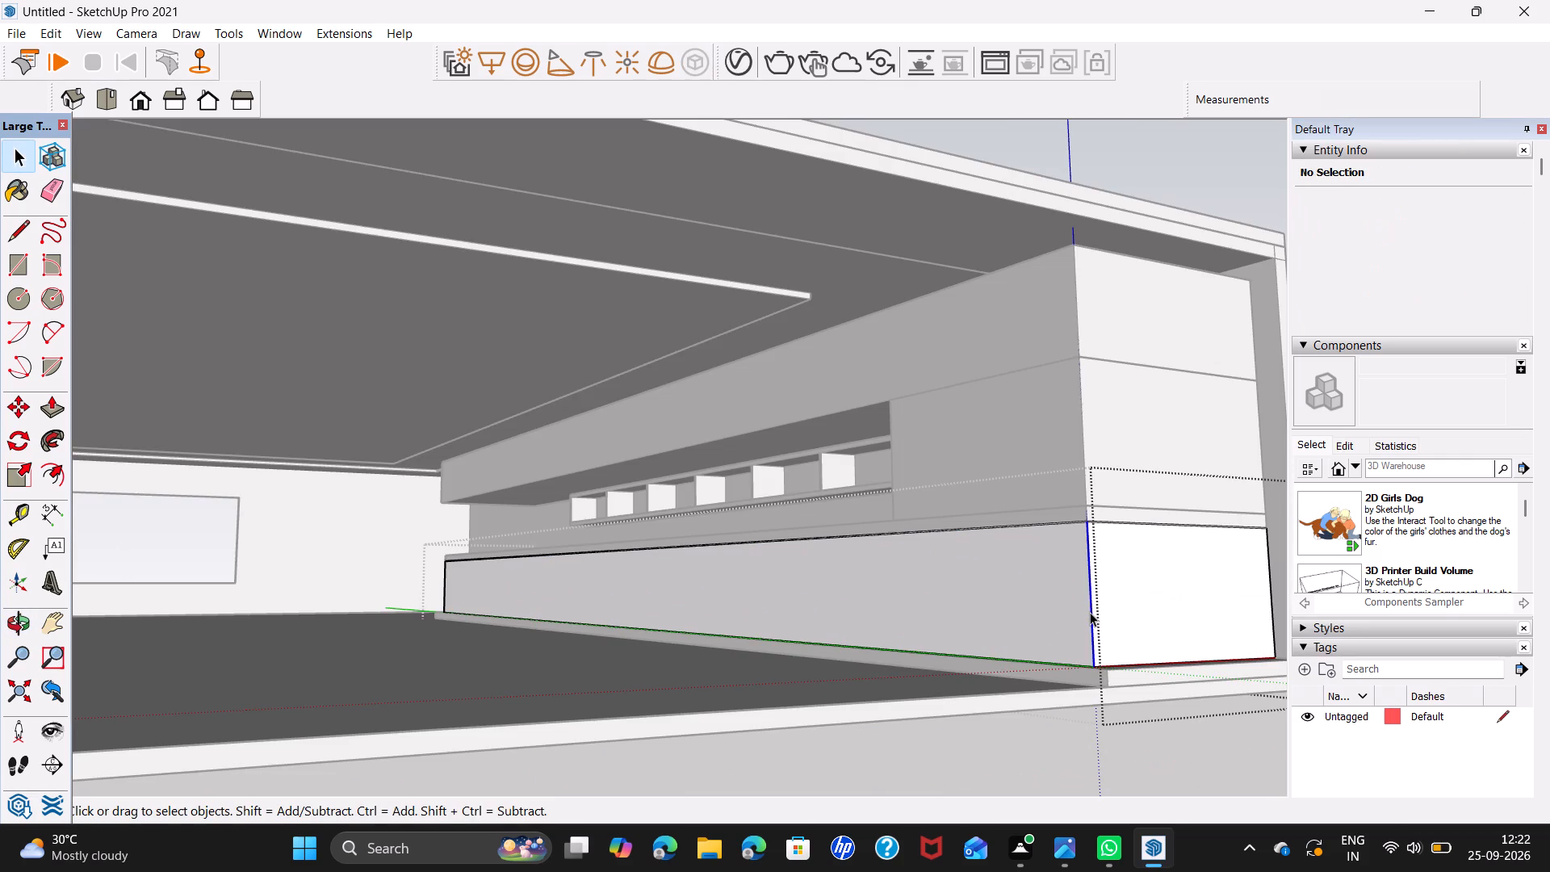
middle_drag(1088, 614, 1125, 617)
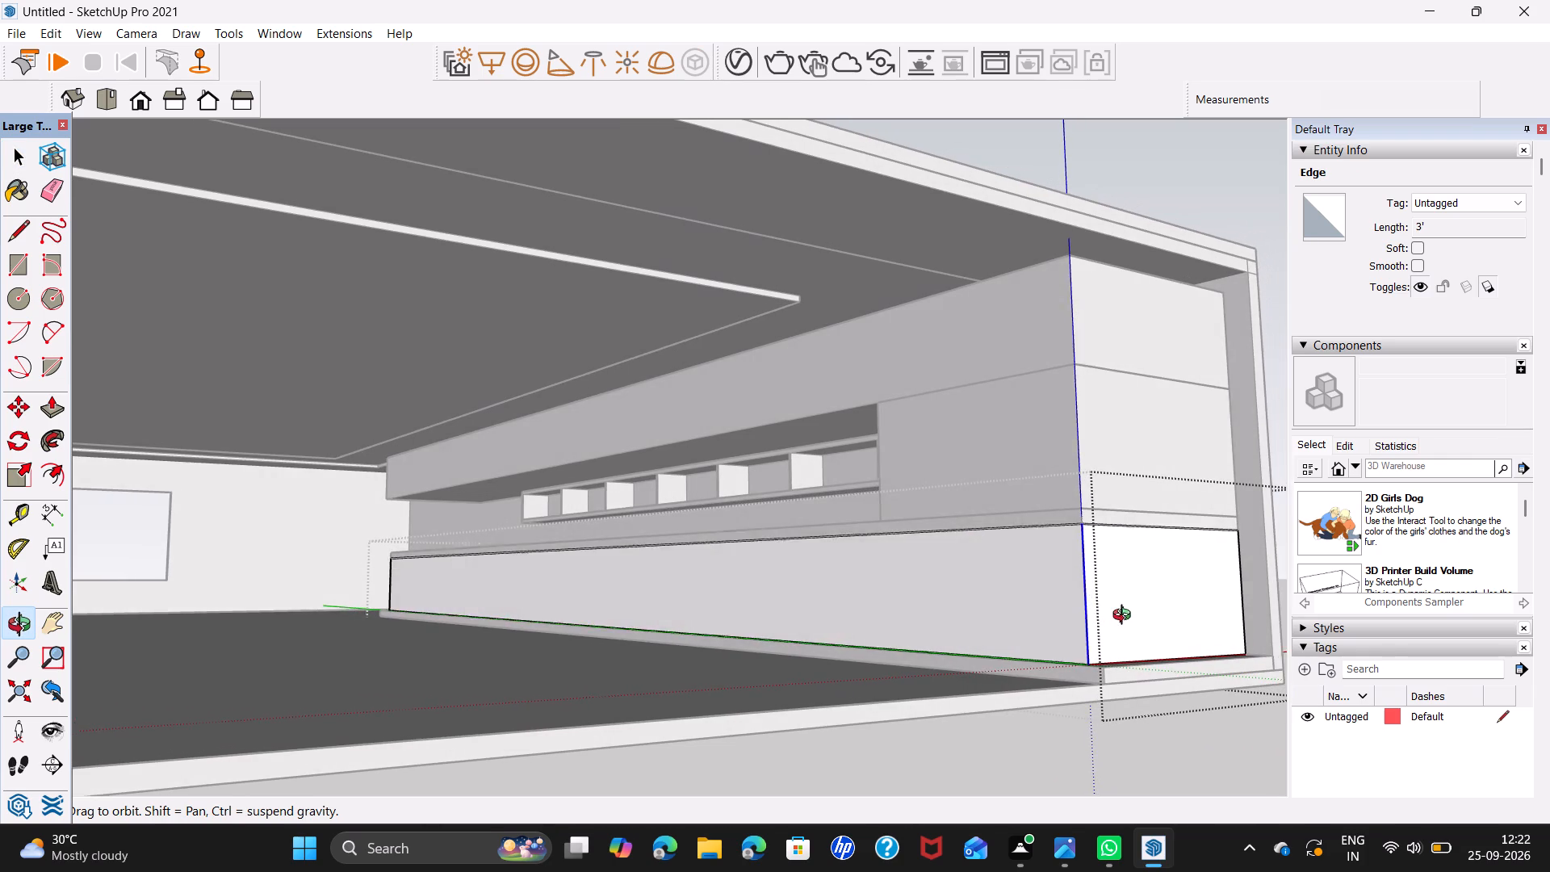
middle_drag(1125, 617, 1125, 618)
key(m)
middle_drag(1078, 657, 1070, 723)
scroll(1061, 675, up, 3)
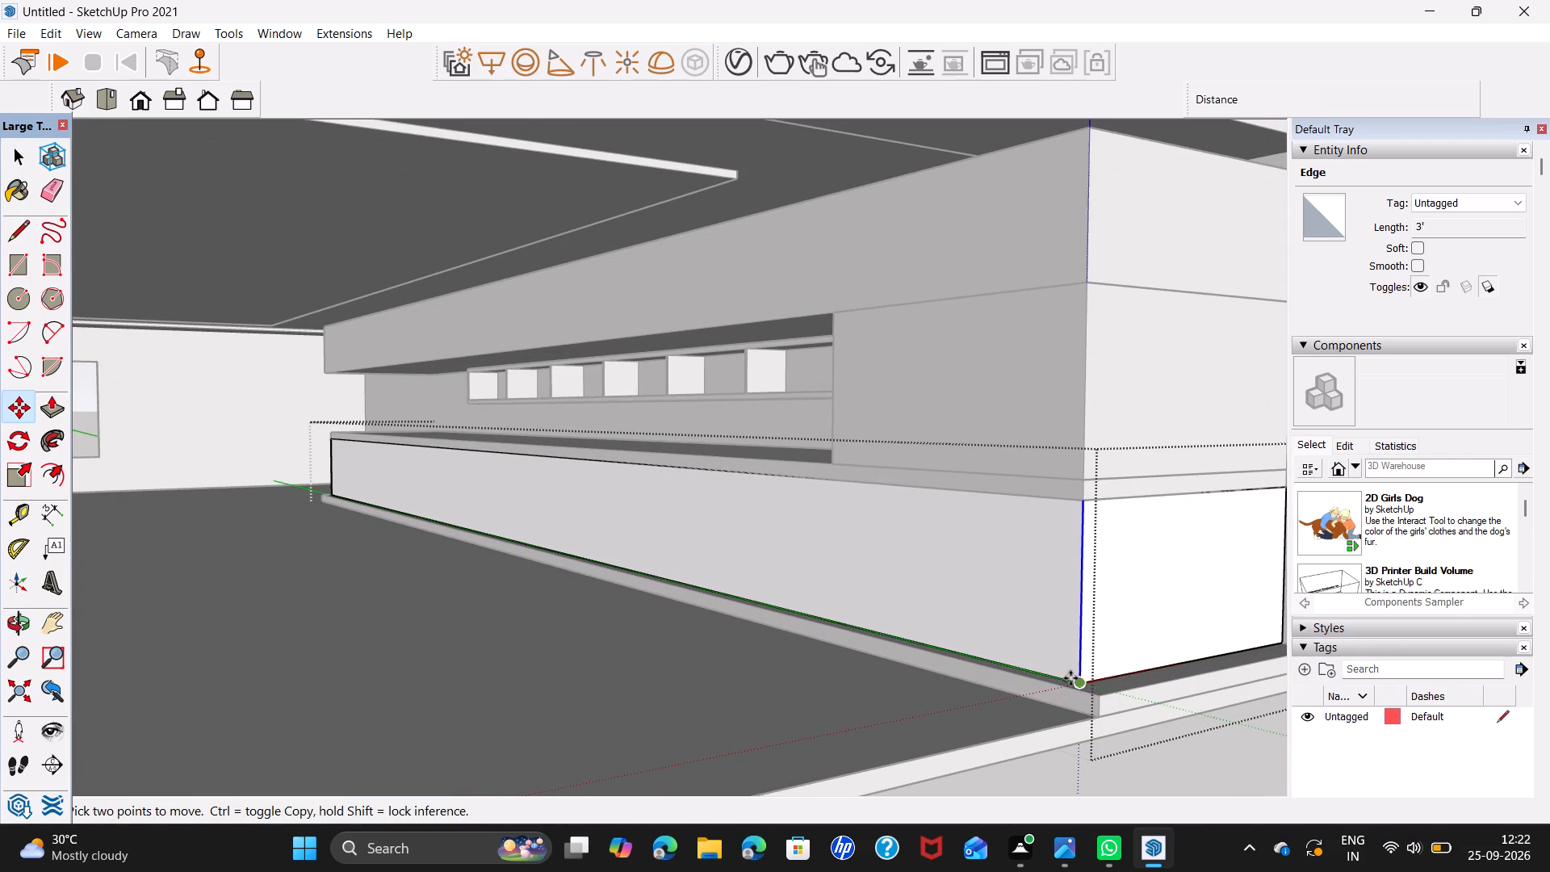
click(1078, 681)
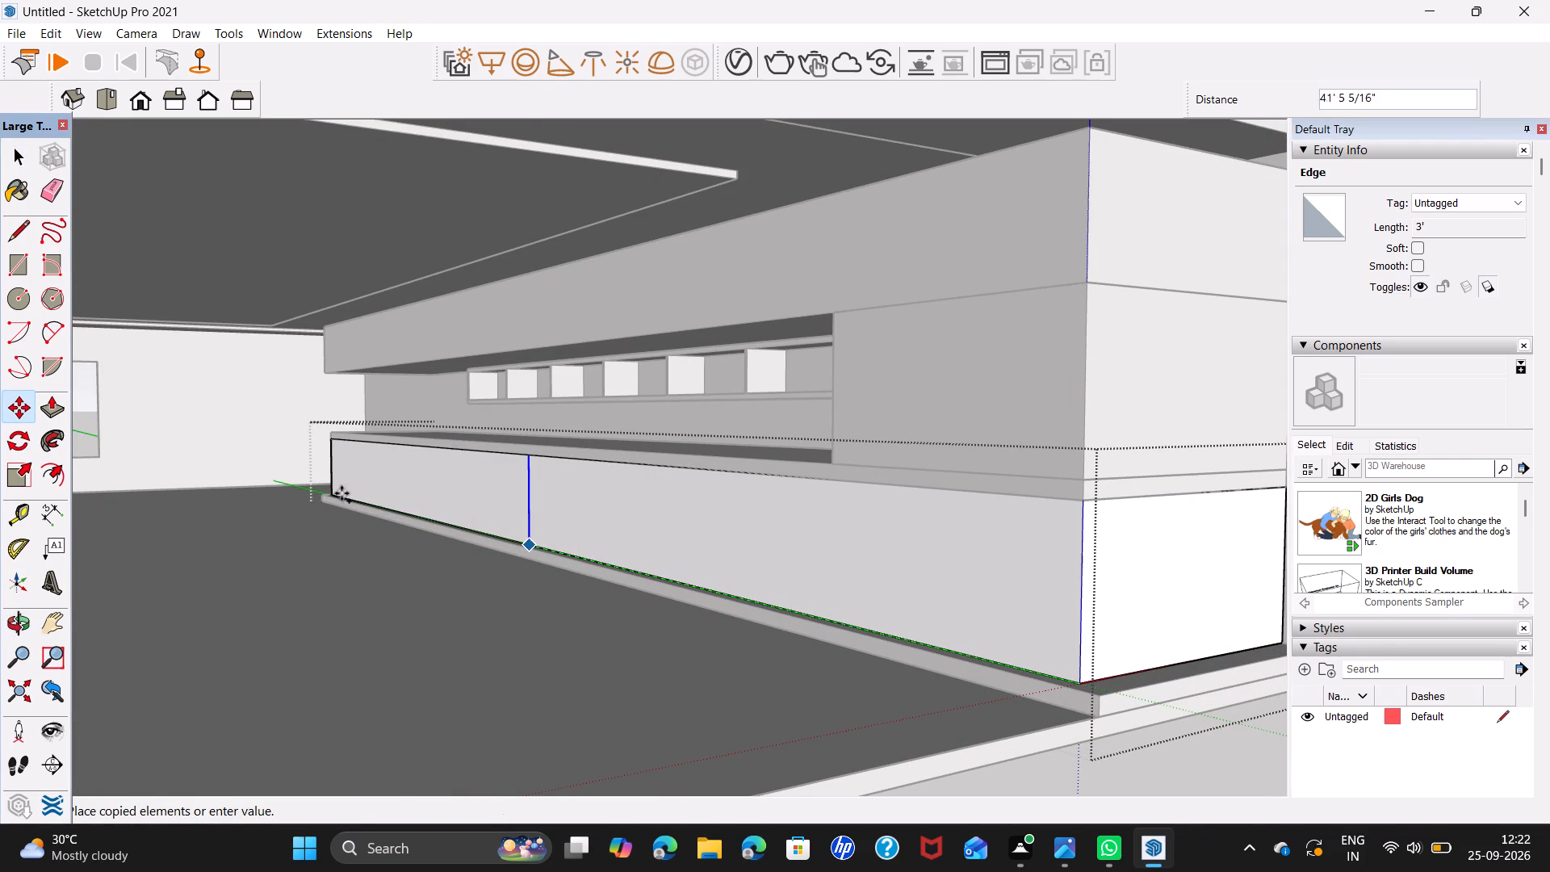
scroll(327, 499, up, 10)
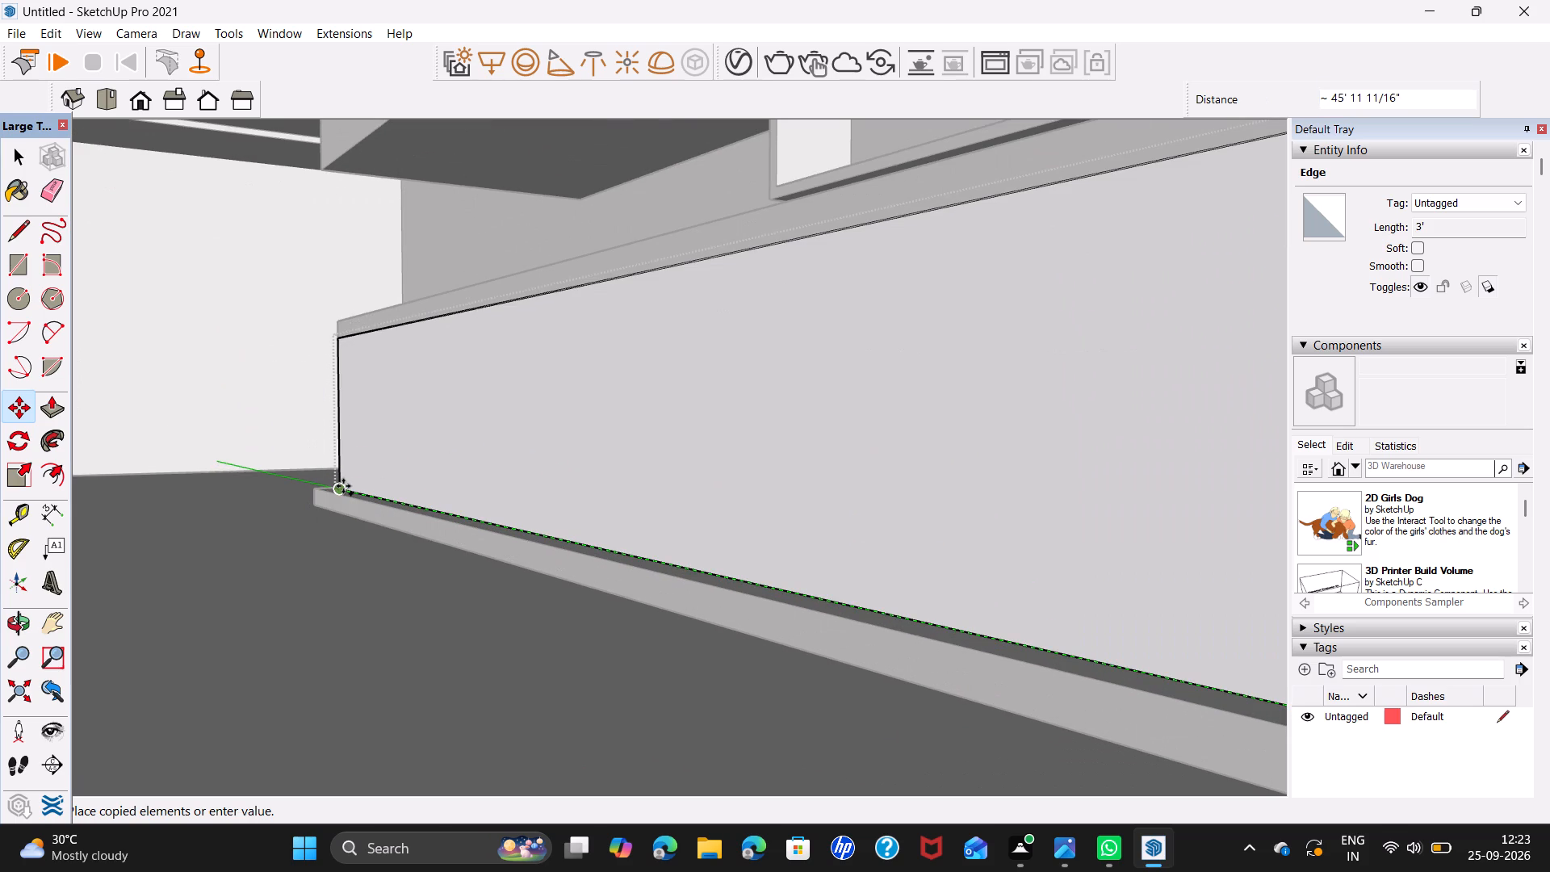
click(343, 486)
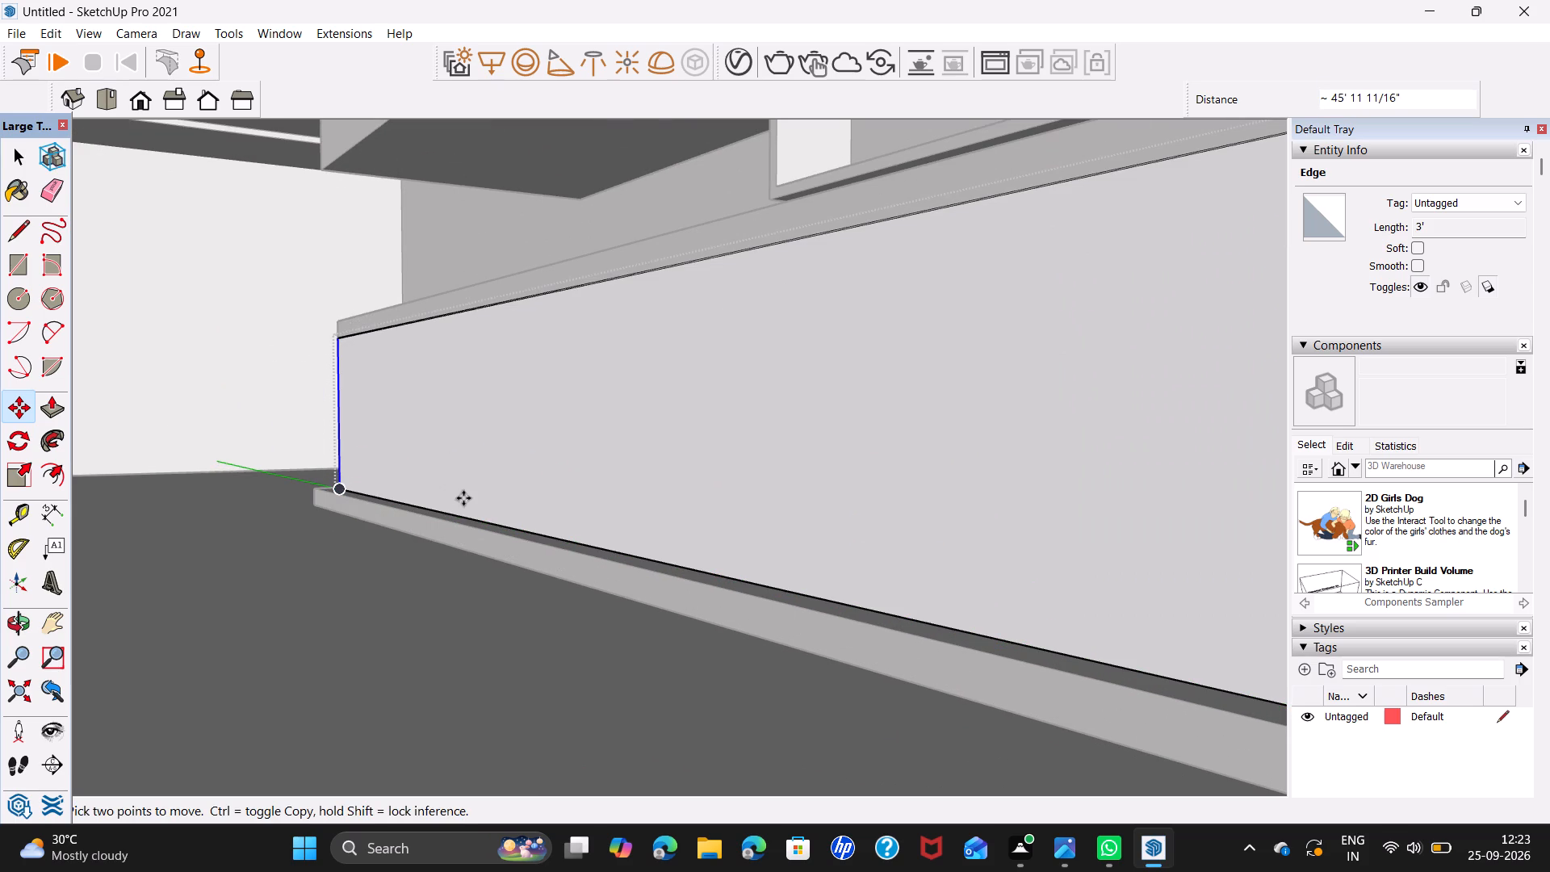
key(slash)
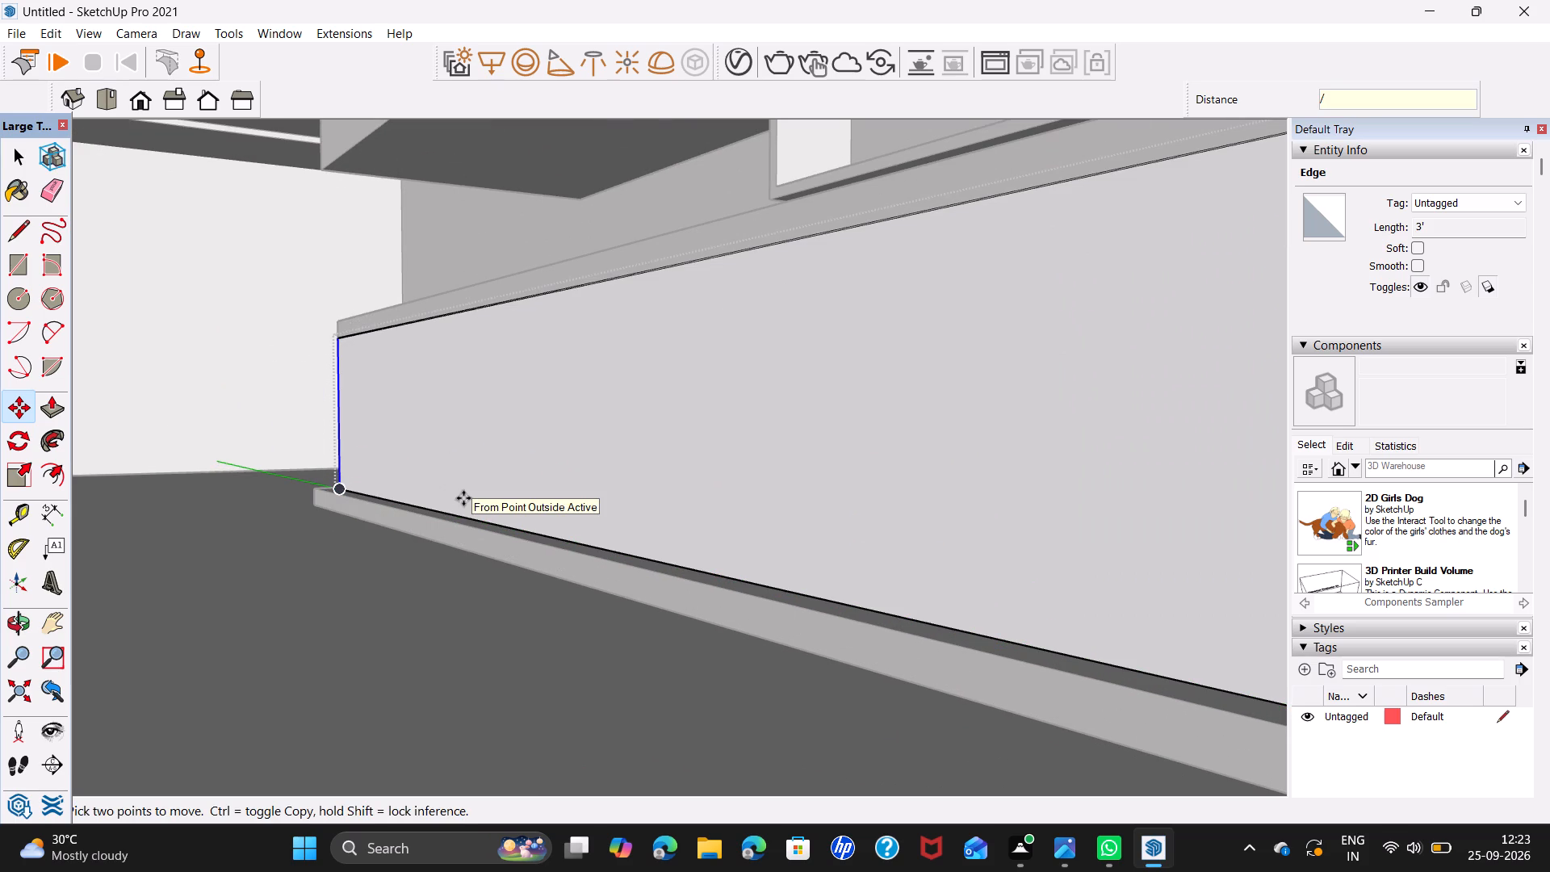
key(Home)
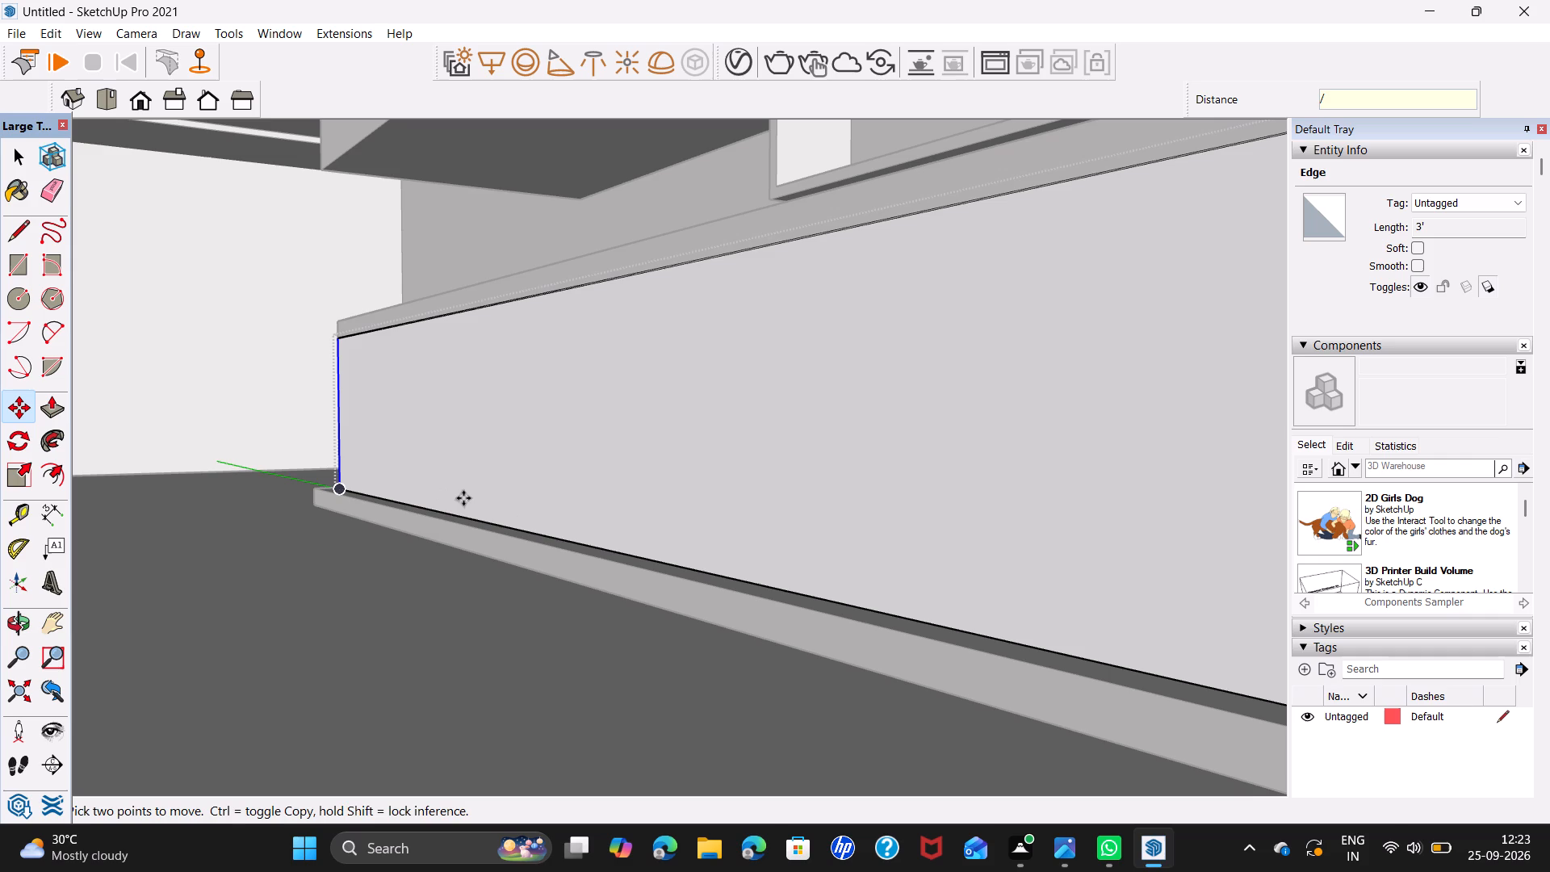
key(7)
key(Return)
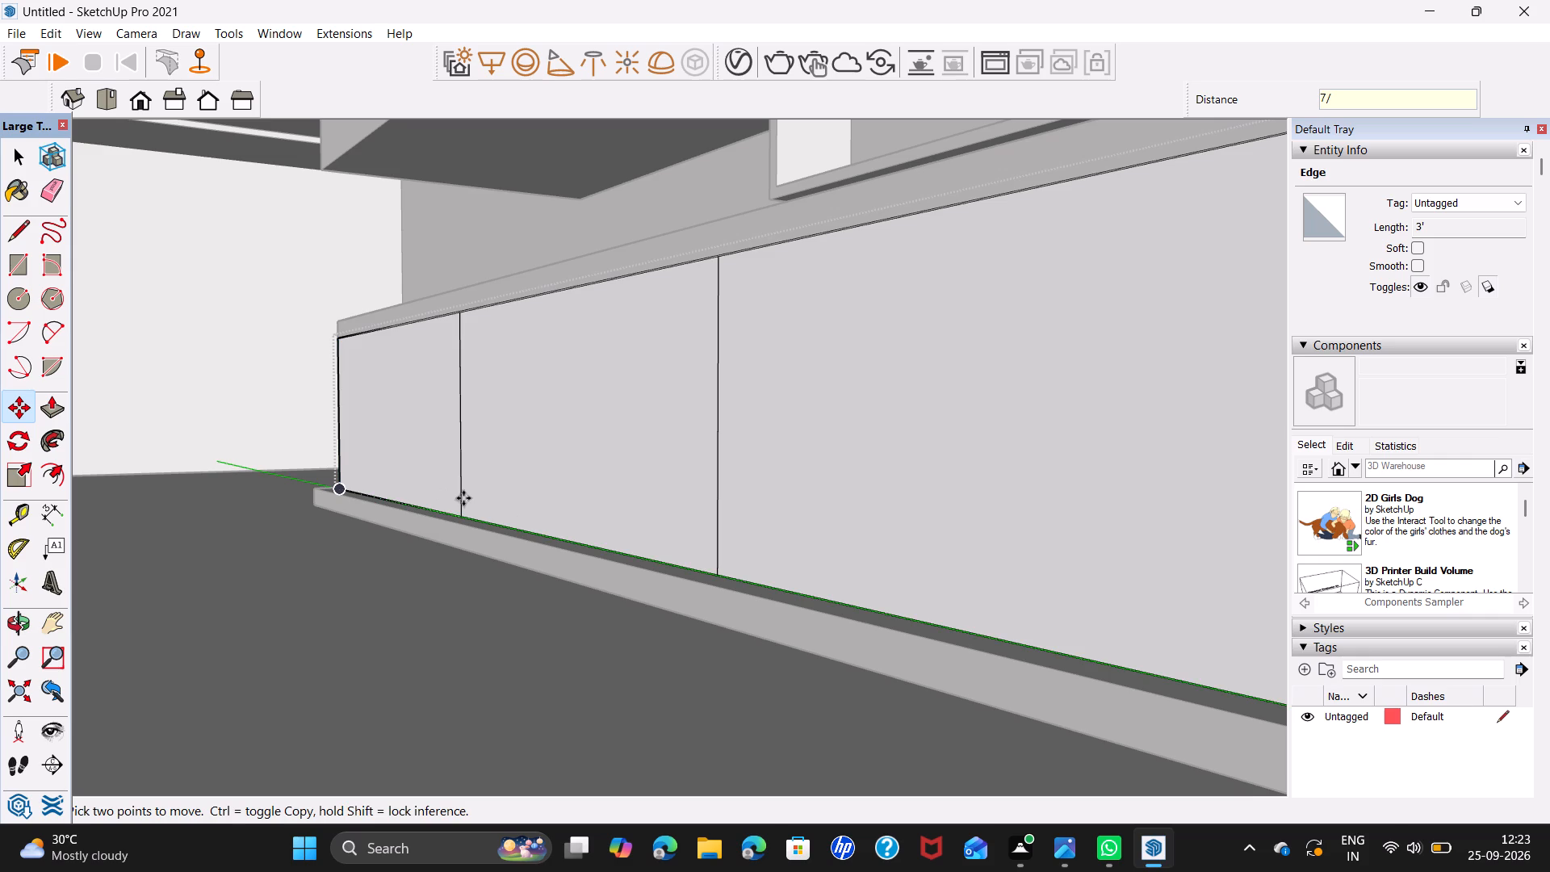
key(space)
Copy the division line nearest the cabinet front's far end 1" along the front toward the near corner.
scroll(514, 468, down, 8)
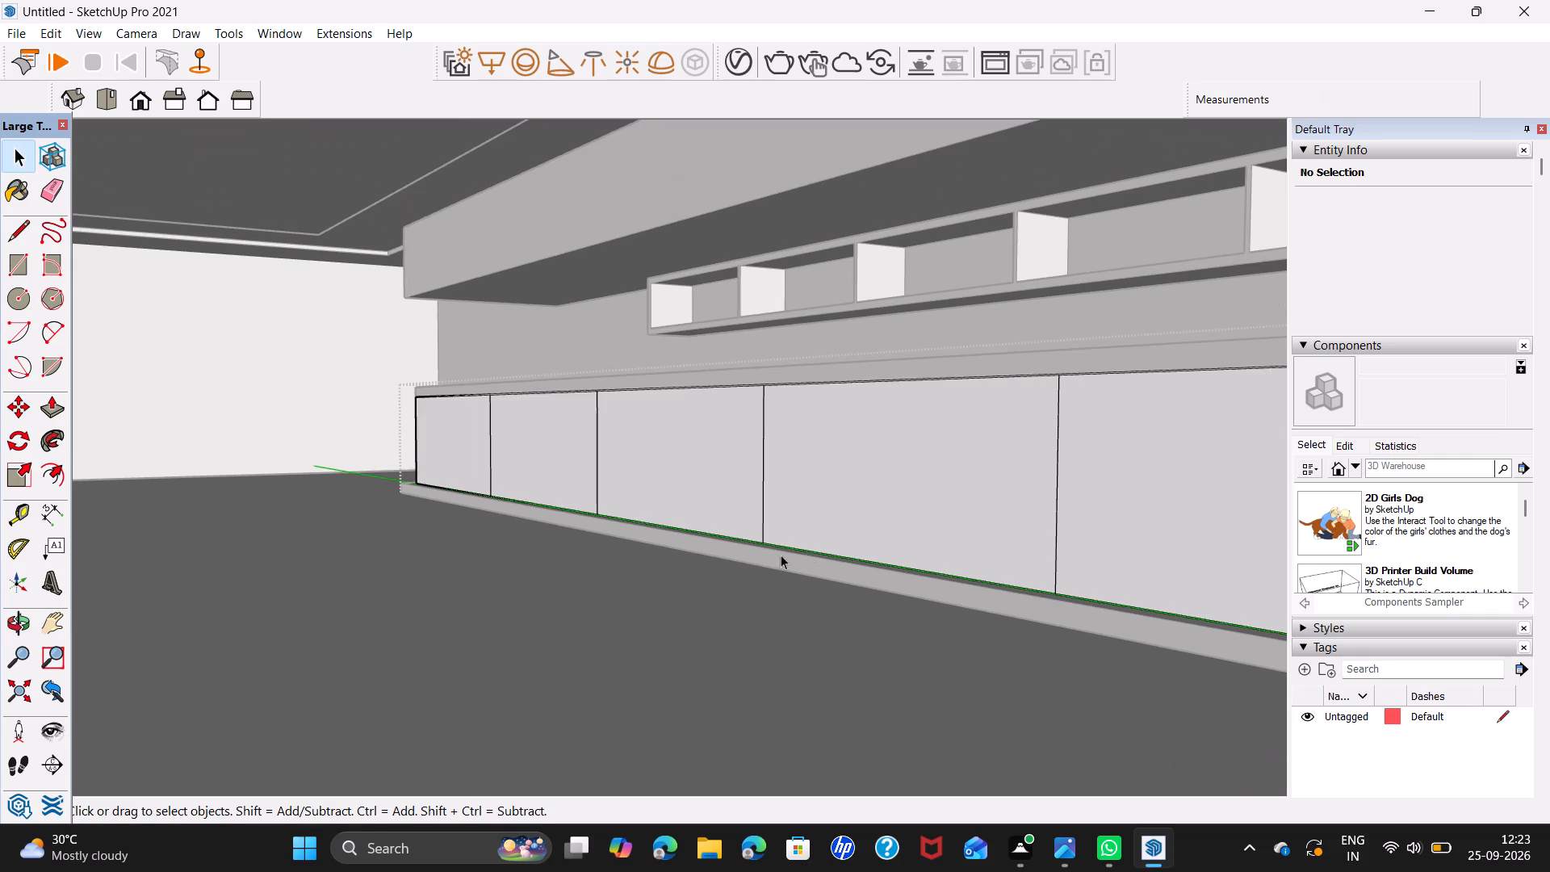
middle_drag(827, 509, 774, 505)
scroll(774, 505, down, 3)
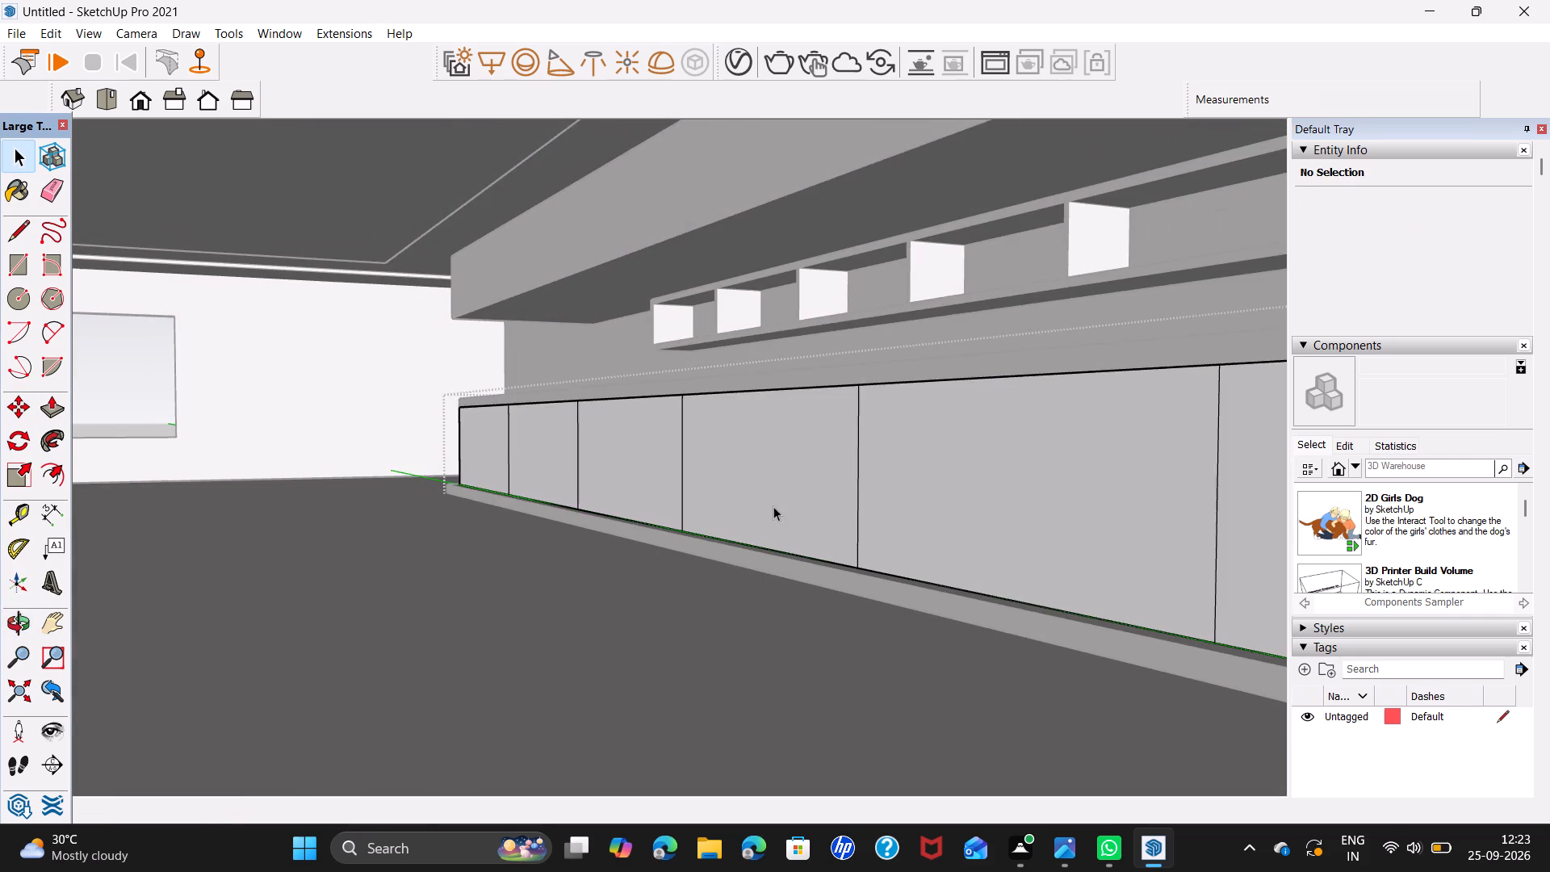
shift+middle_drag(928, 513, 693, 438)
scroll(693, 438, down, 4)
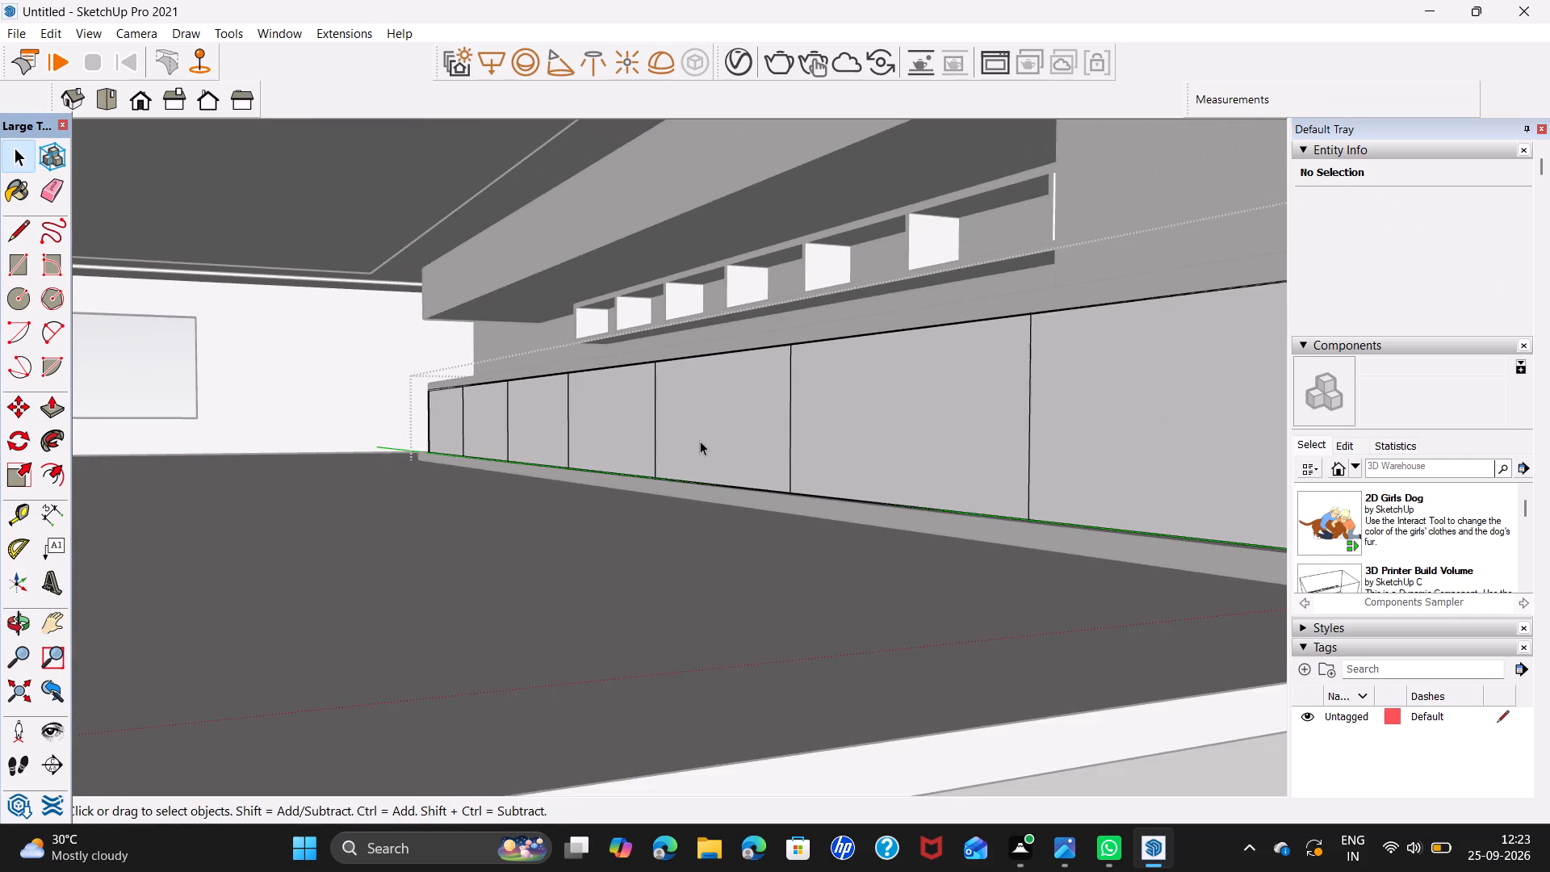
scroll(821, 455, down, 3)
middle_drag(872, 447, 872, 497)
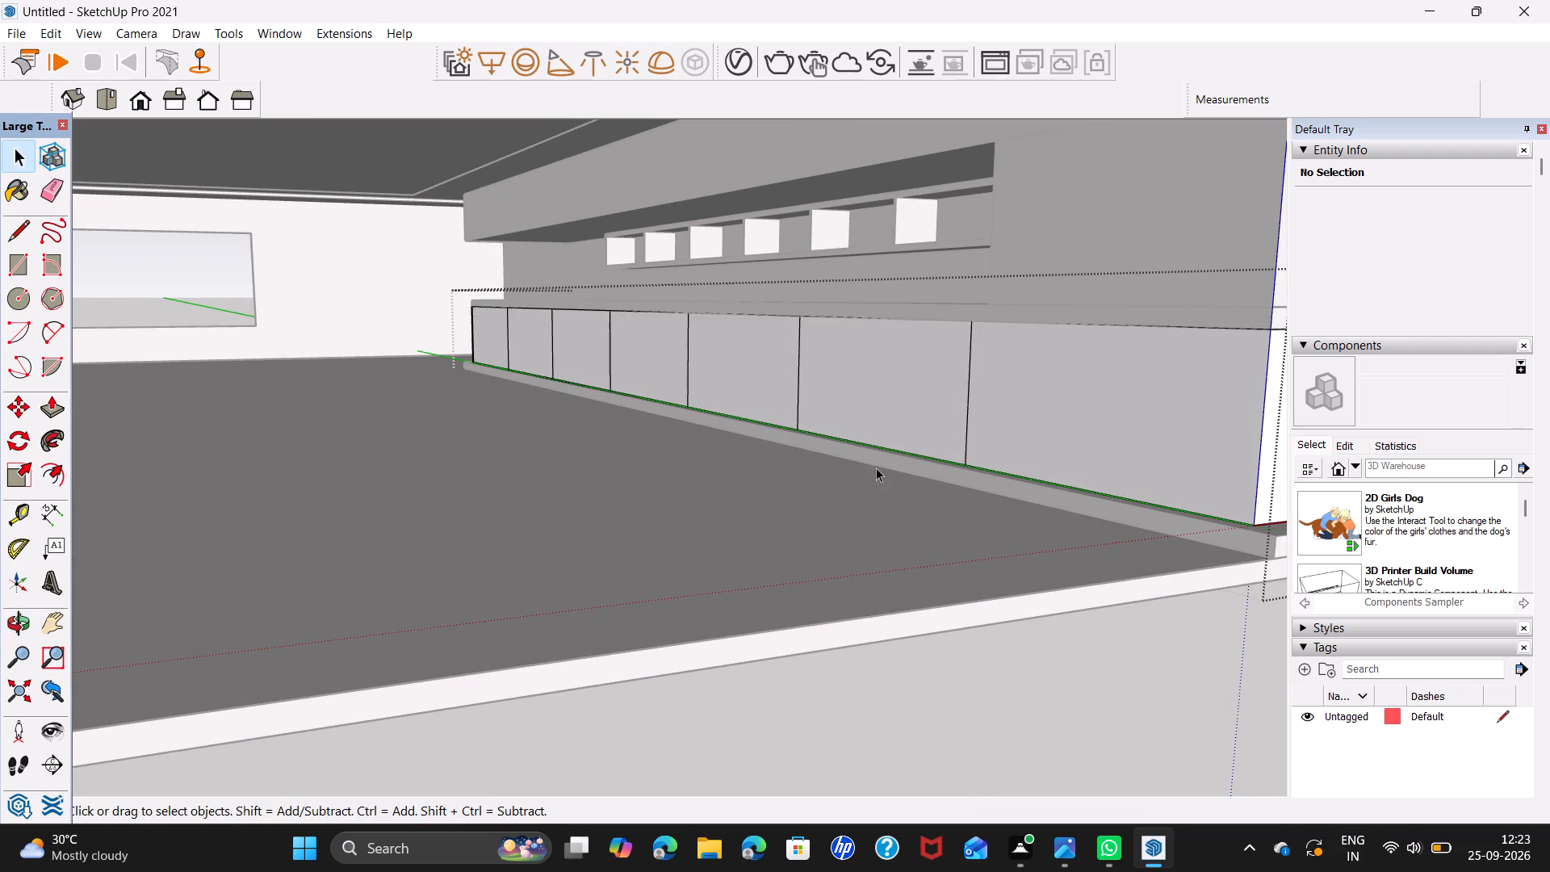
scroll(1150, 464, down, 3)
scroll(900, 444, up, 7)
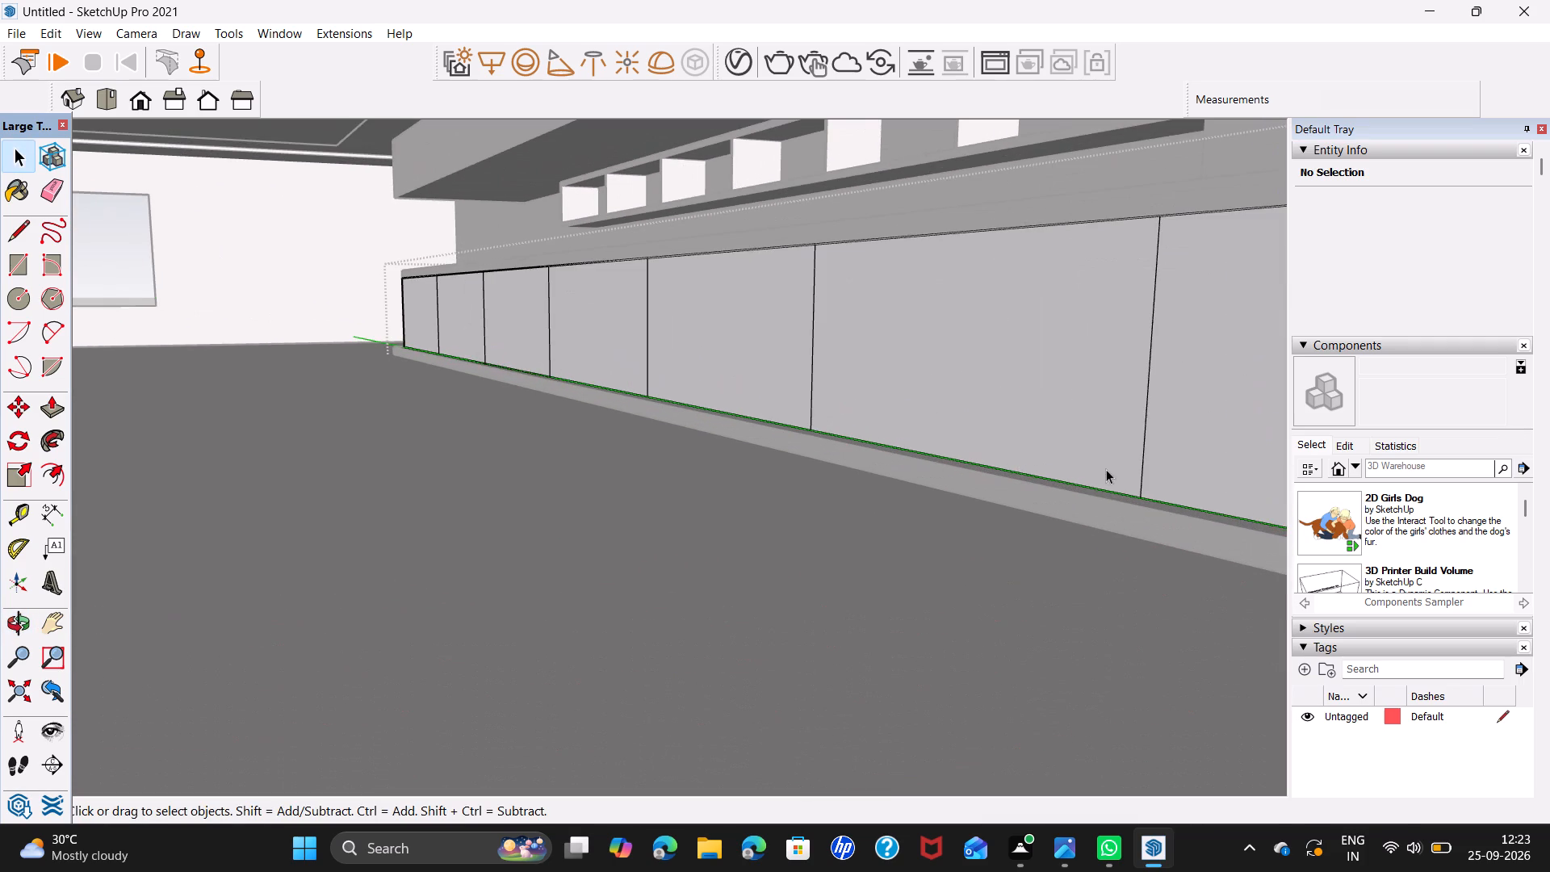
middle_drag(1087, 472, 1204, 487)
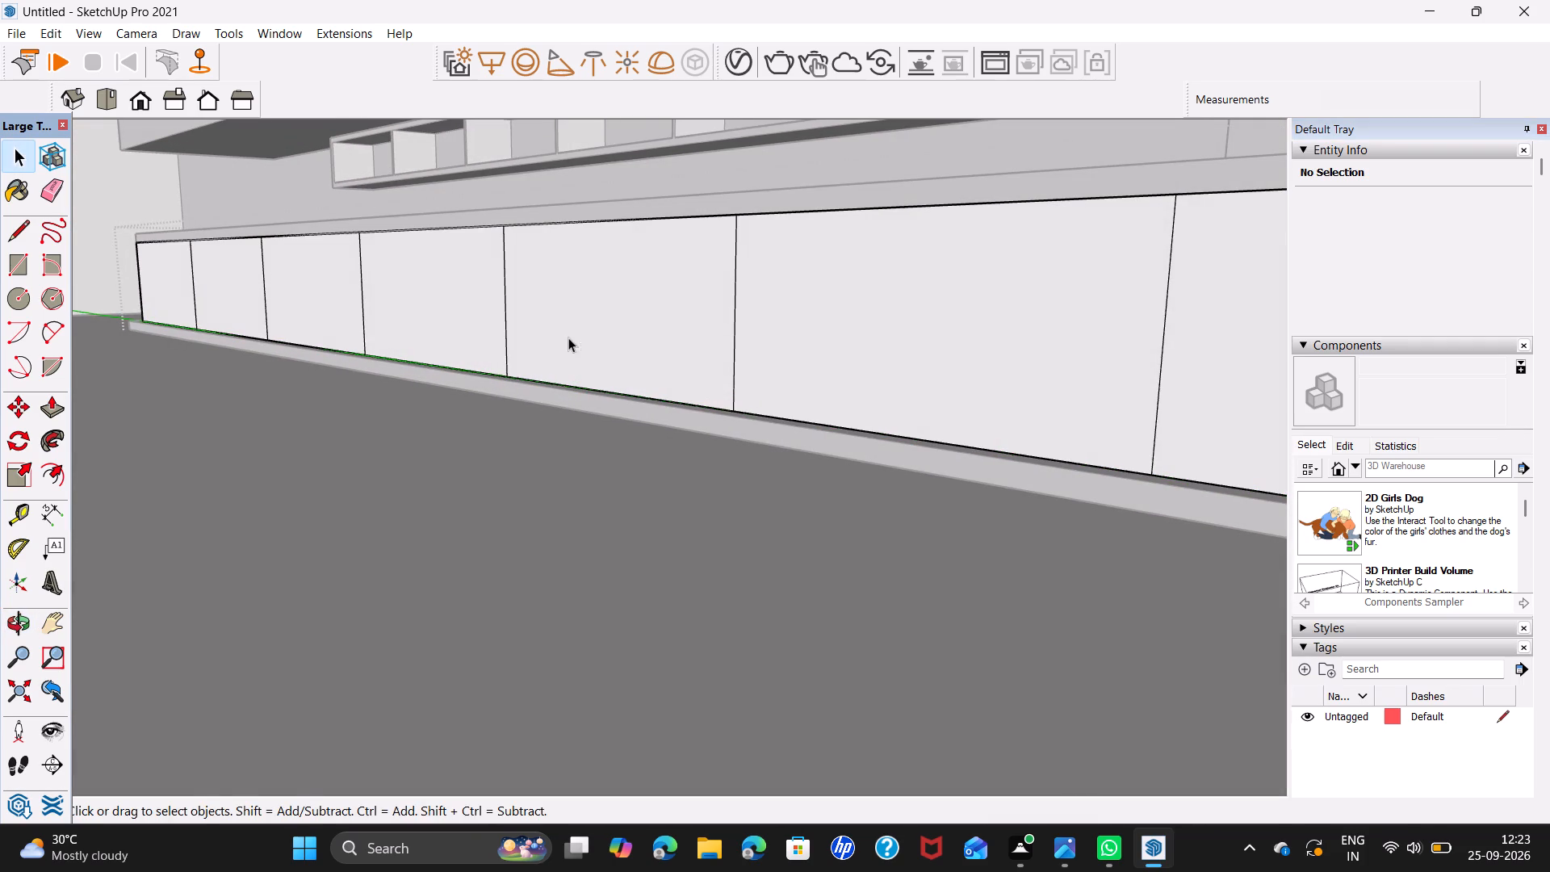
shift+middle_drag(568, 337, 818, 415)
scroll(199, 373, up, 5)
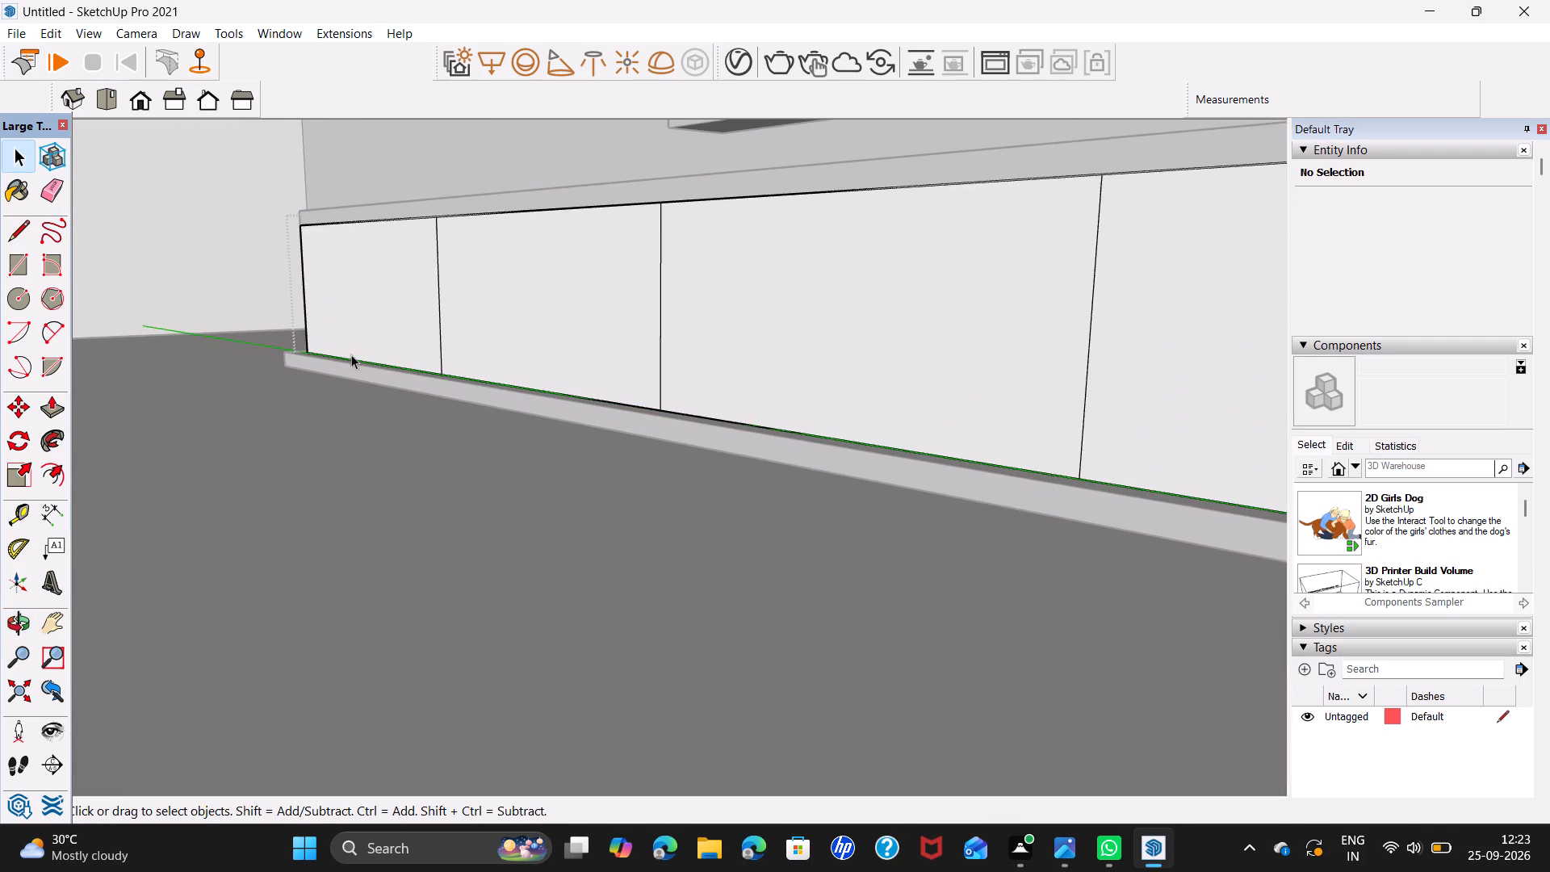
middle_drag(363, 351, 453, 393)
scroll(381, 368, up, 1)
scroll(535, 397, up, 6)
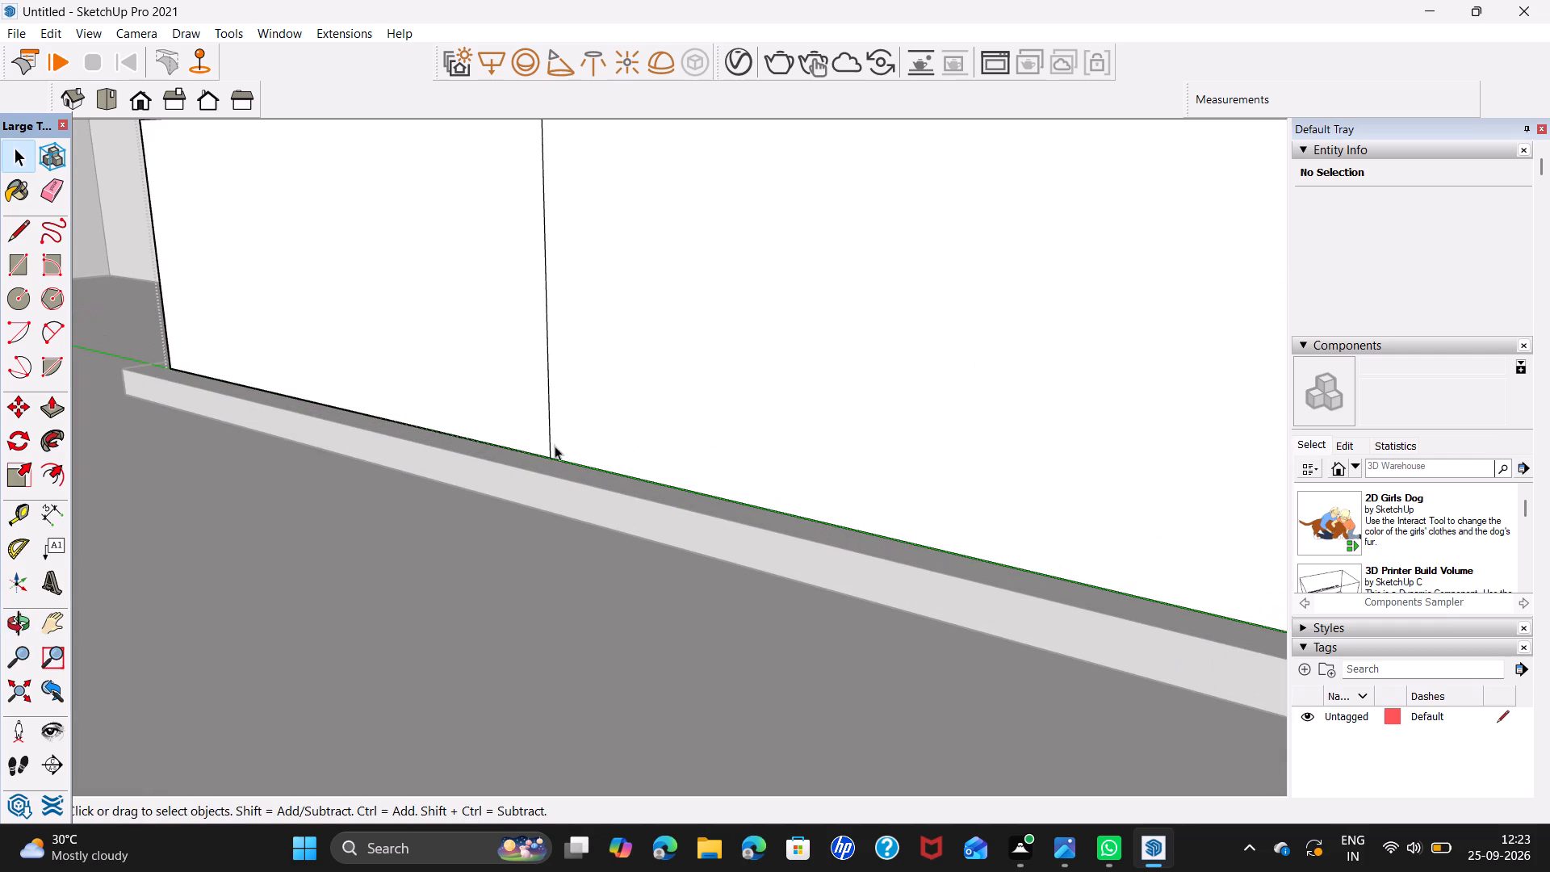
click(550, 455)
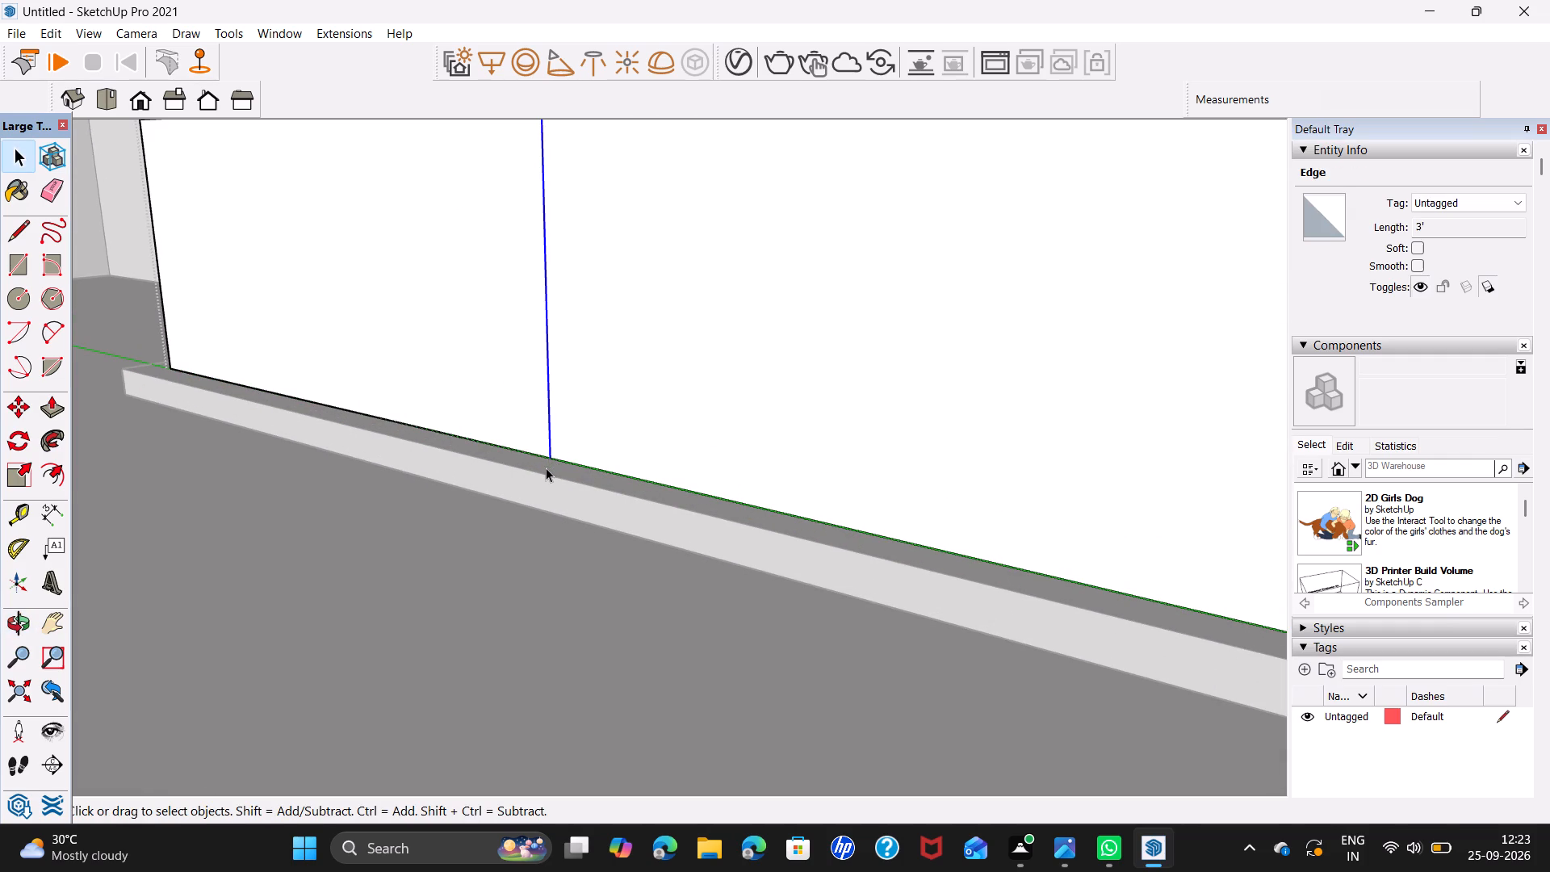
key(m)
click(553, 460)
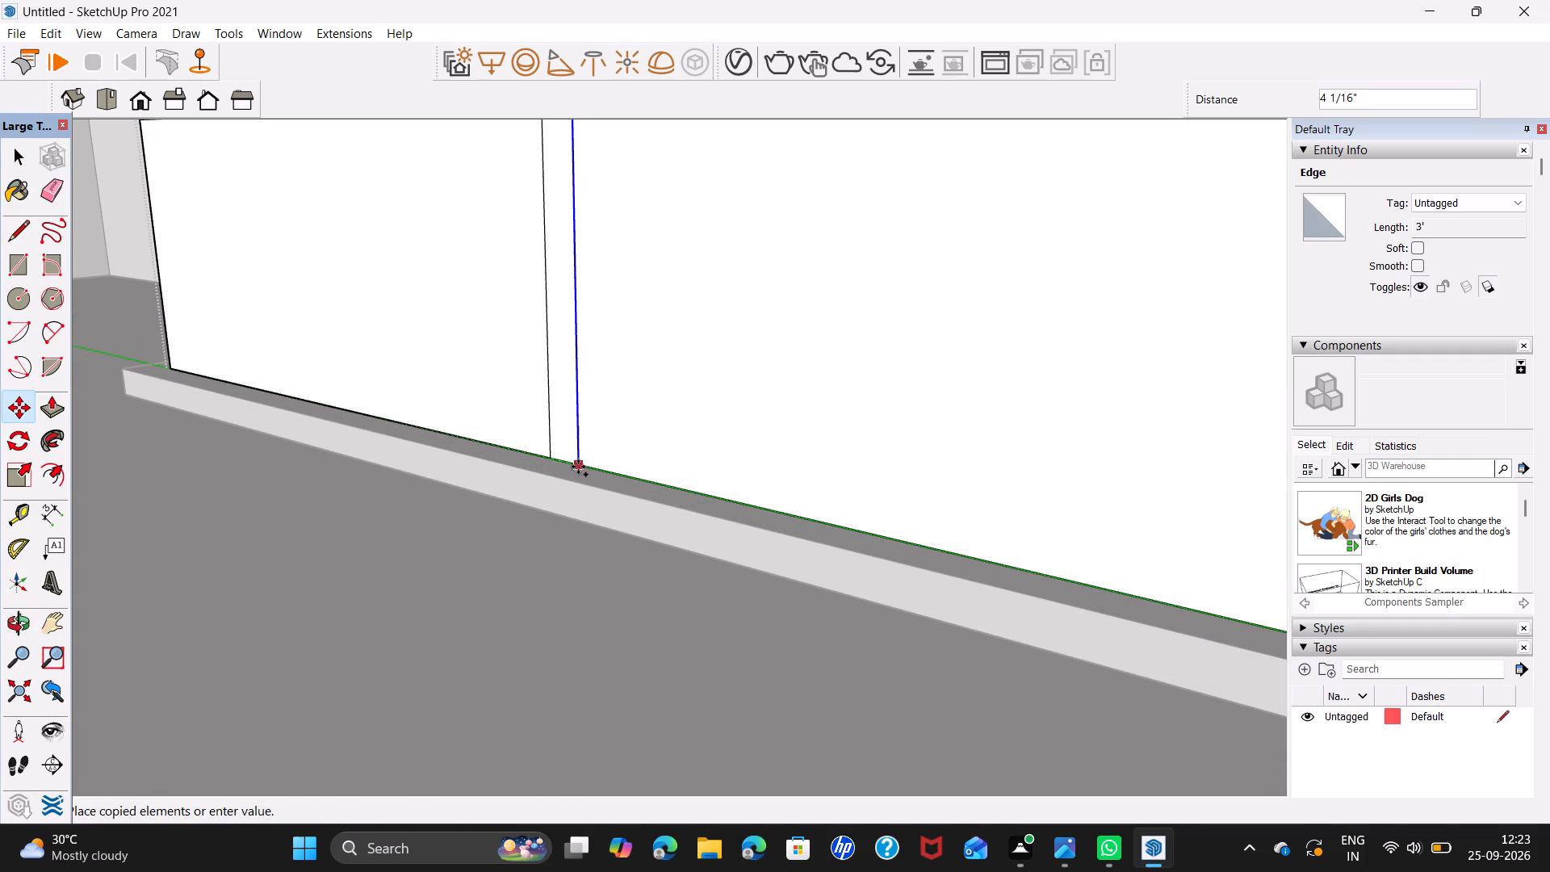
key(1)
key(Return)
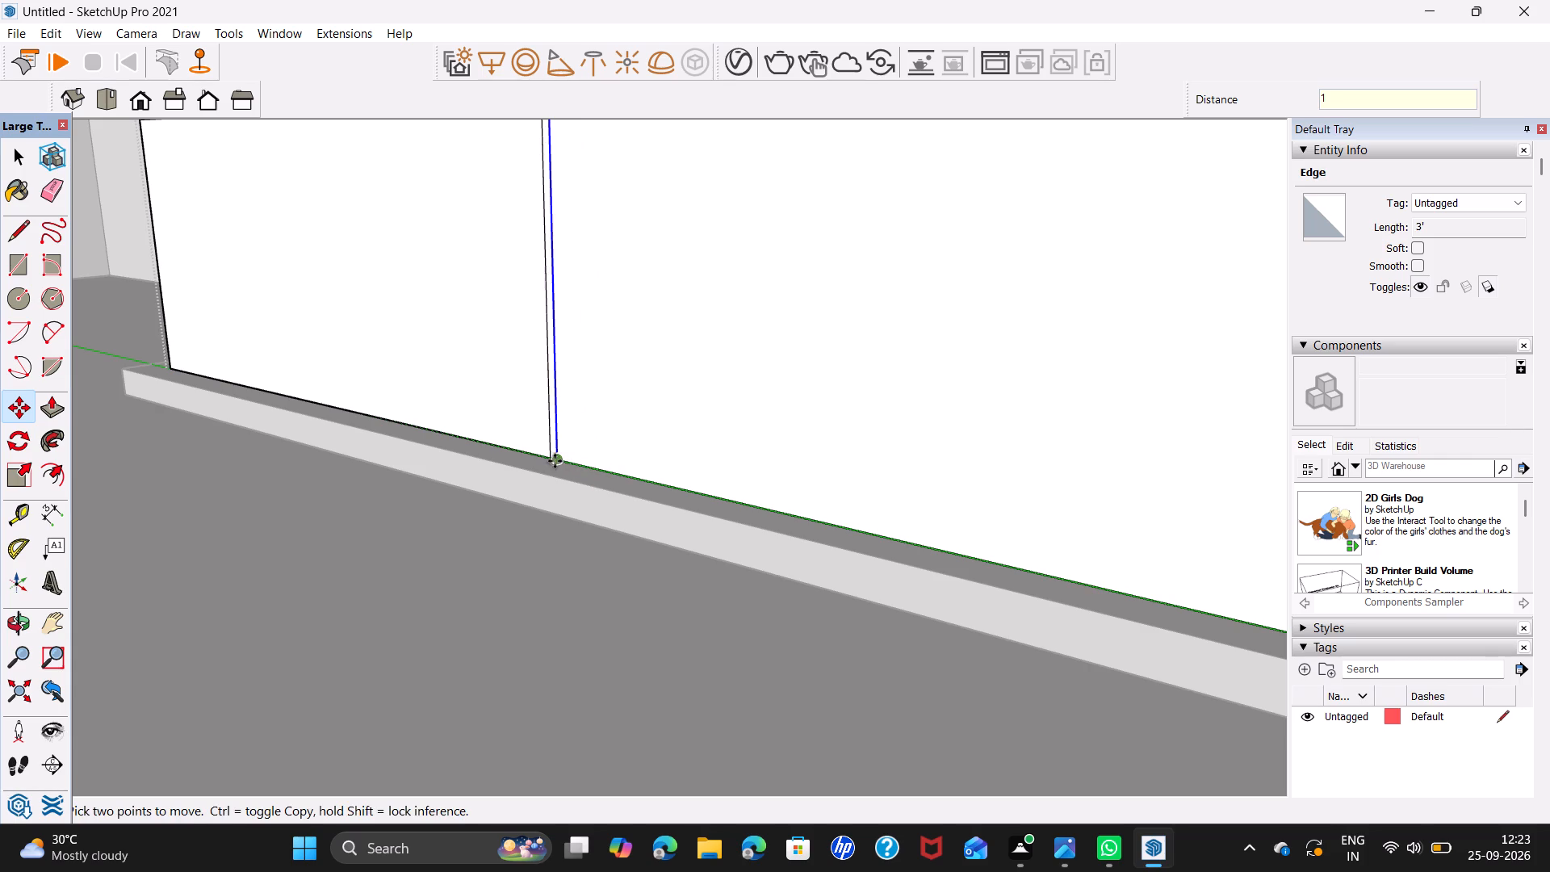
Copy the new line 2" back toward the far end and delete the original middle line, leaving a 2" divider strip.
scroll(555, 461, up, 6)
click(558, 459)
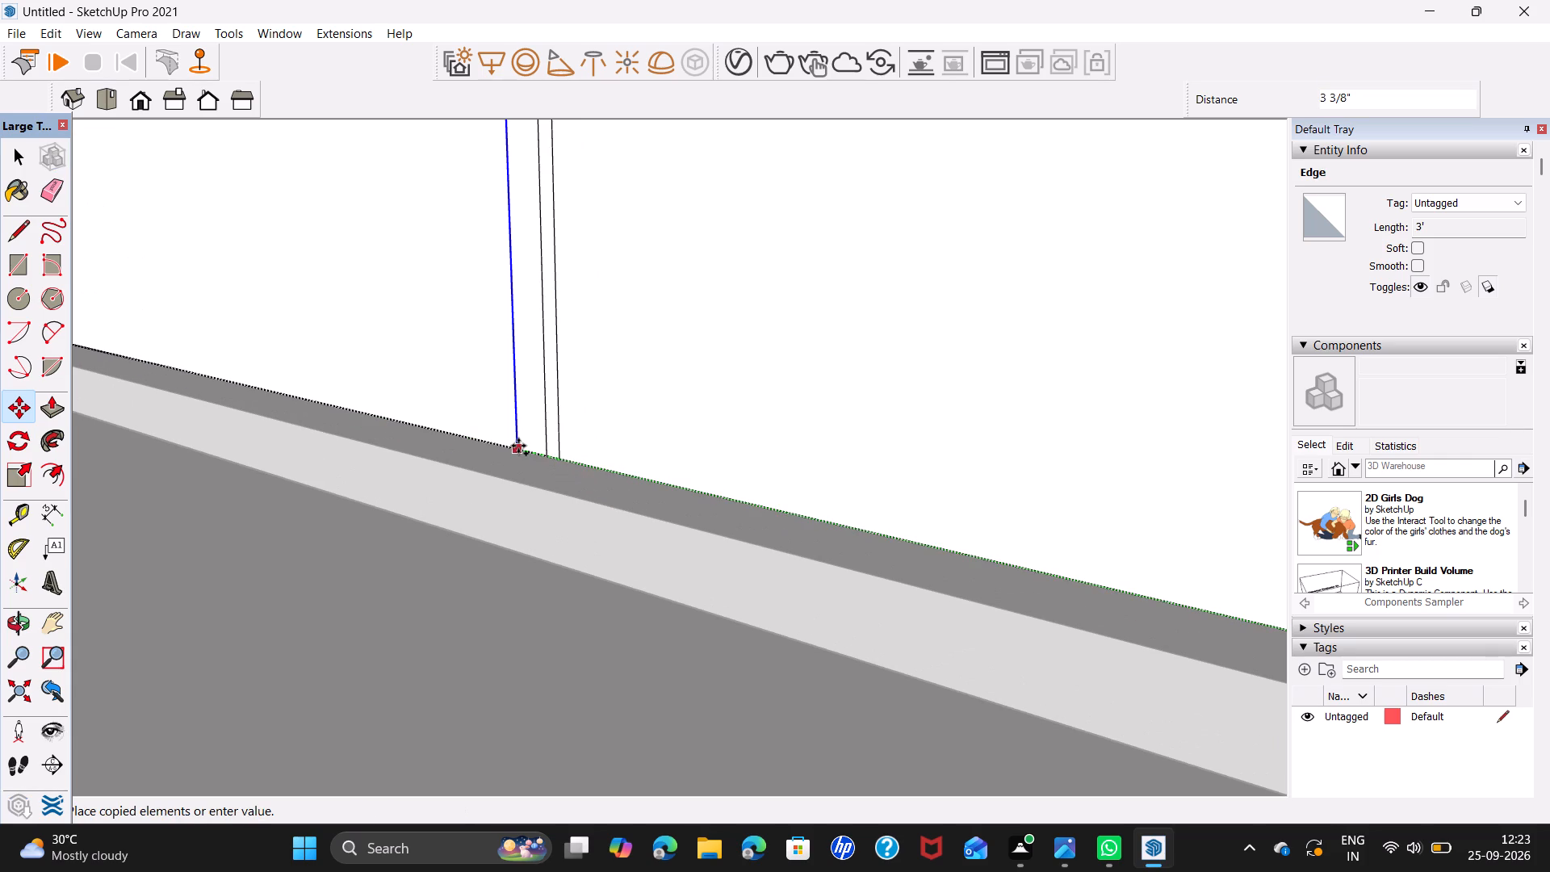
key(2)
key(Return)
key(space)
click(546, 451)
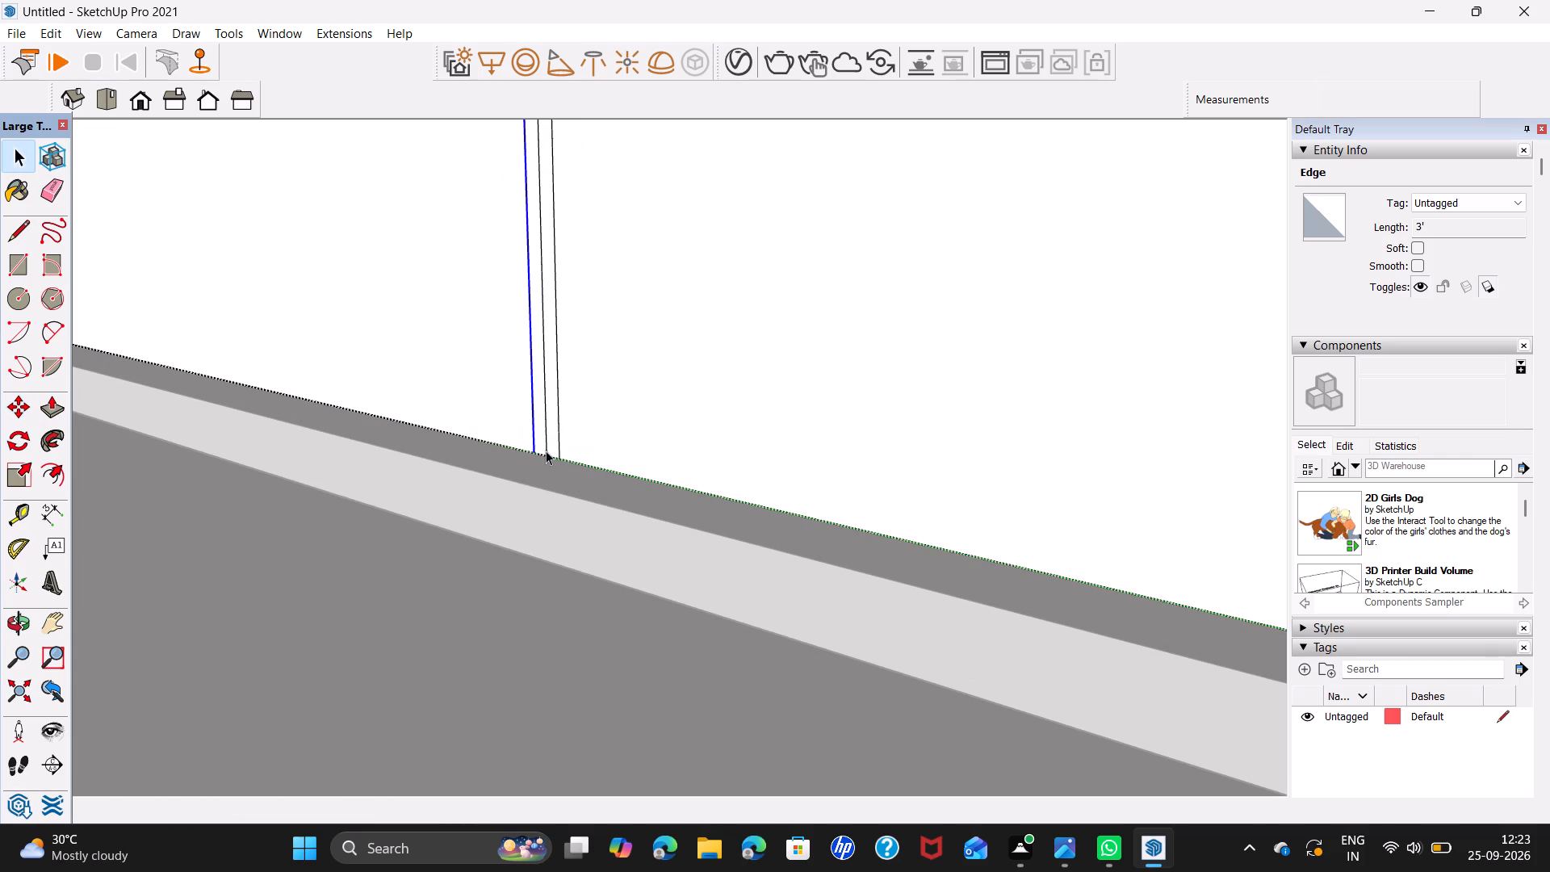
key(Delete)
Copy the 2" divider strip face along the cabinet front to the division line nearest the near corner.
scroll(547, 434, down, 2)
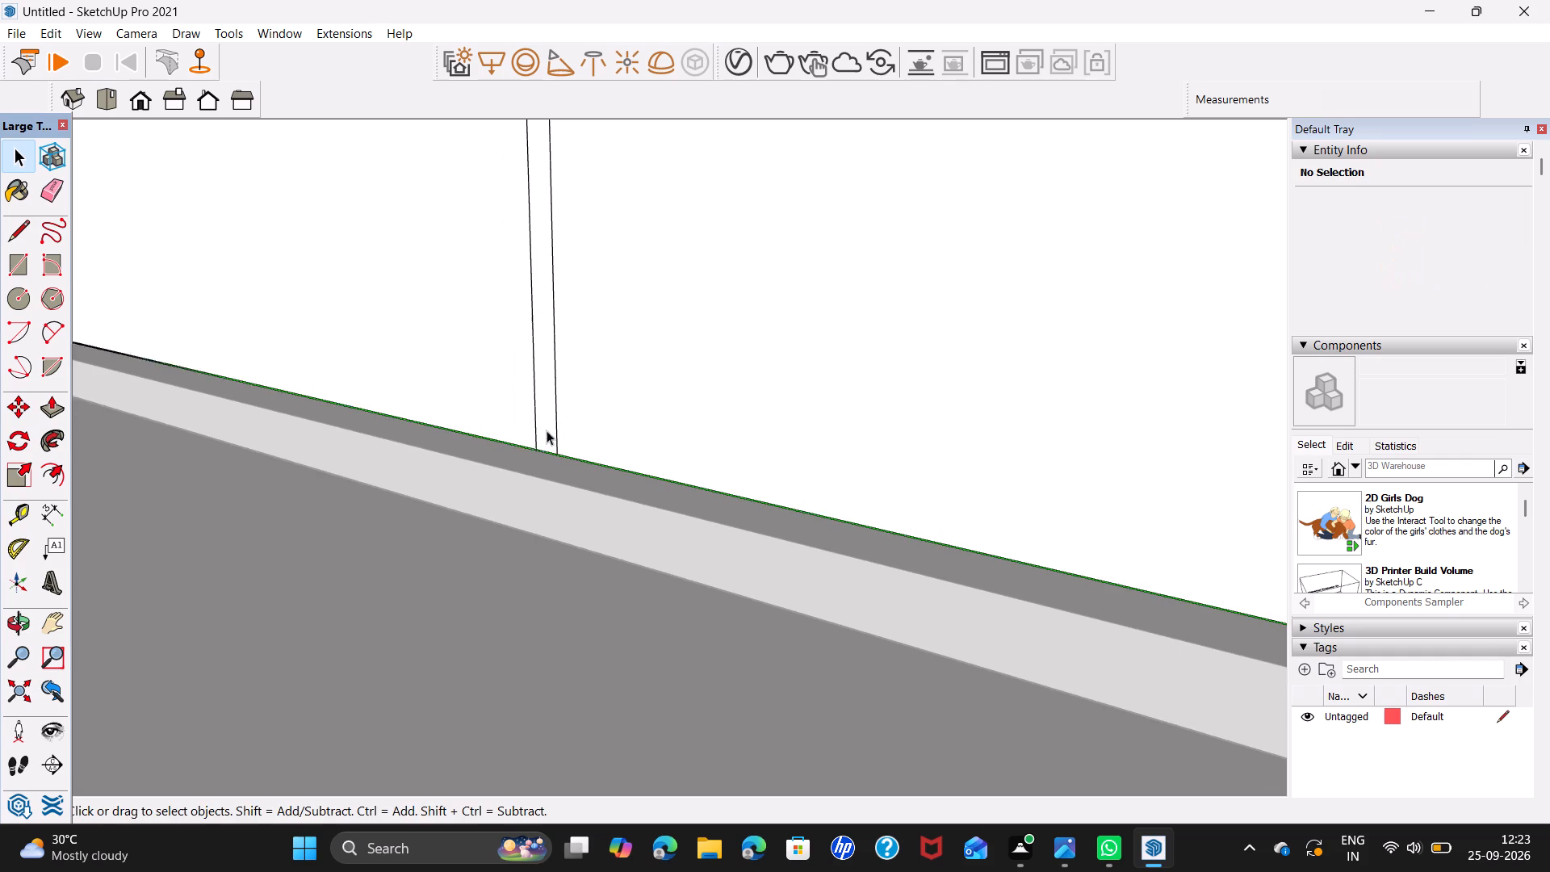
scroll(547, 430, down, 11)
click(547, 419)
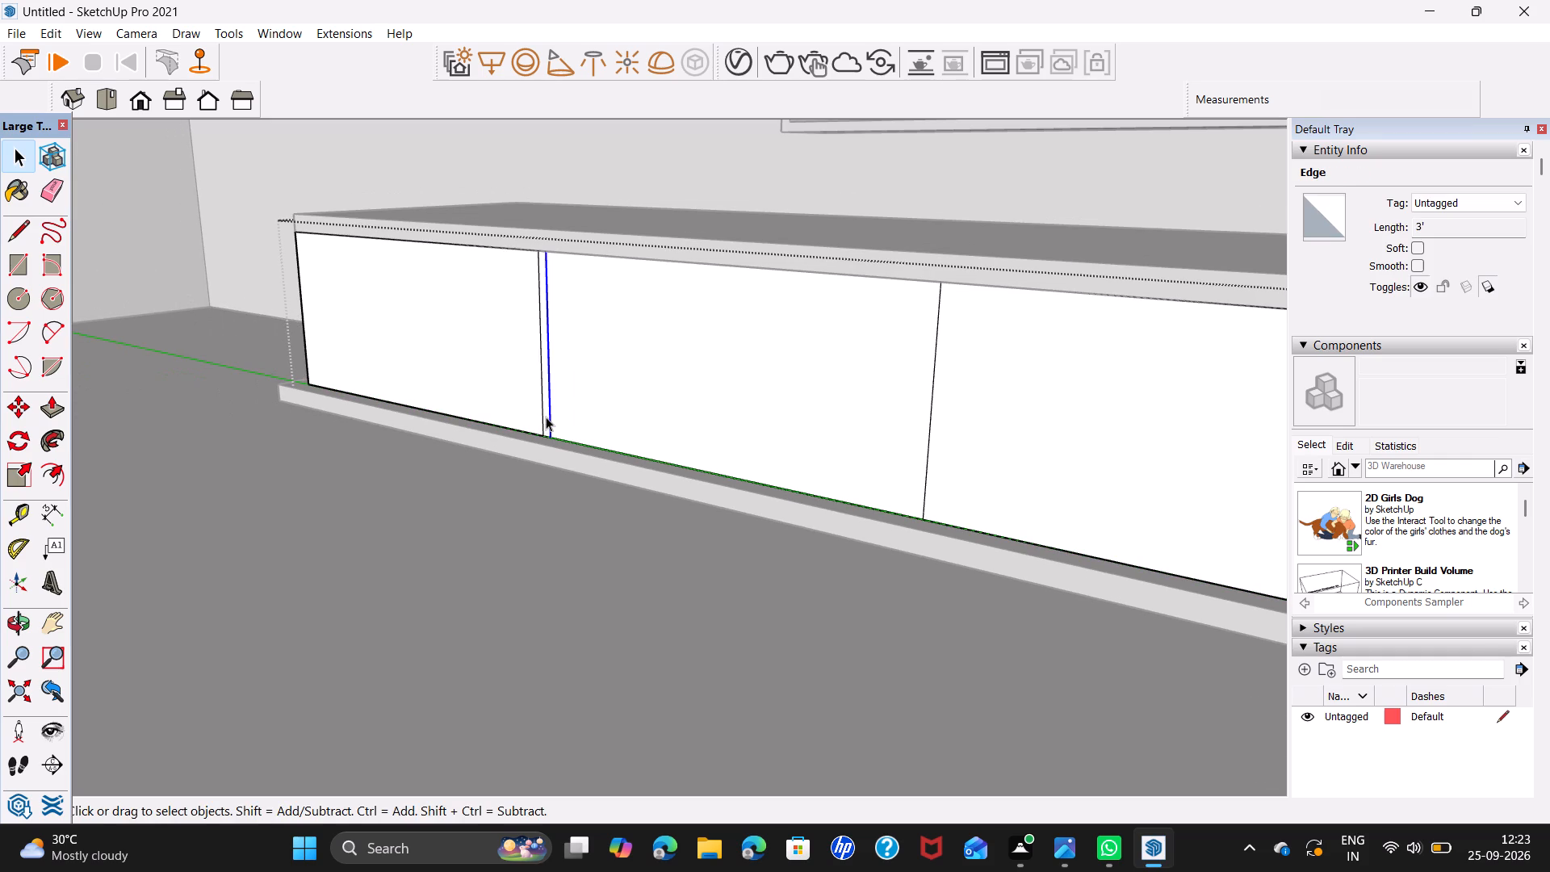
click(546, 417)
scroll(546, 417, up, 2)
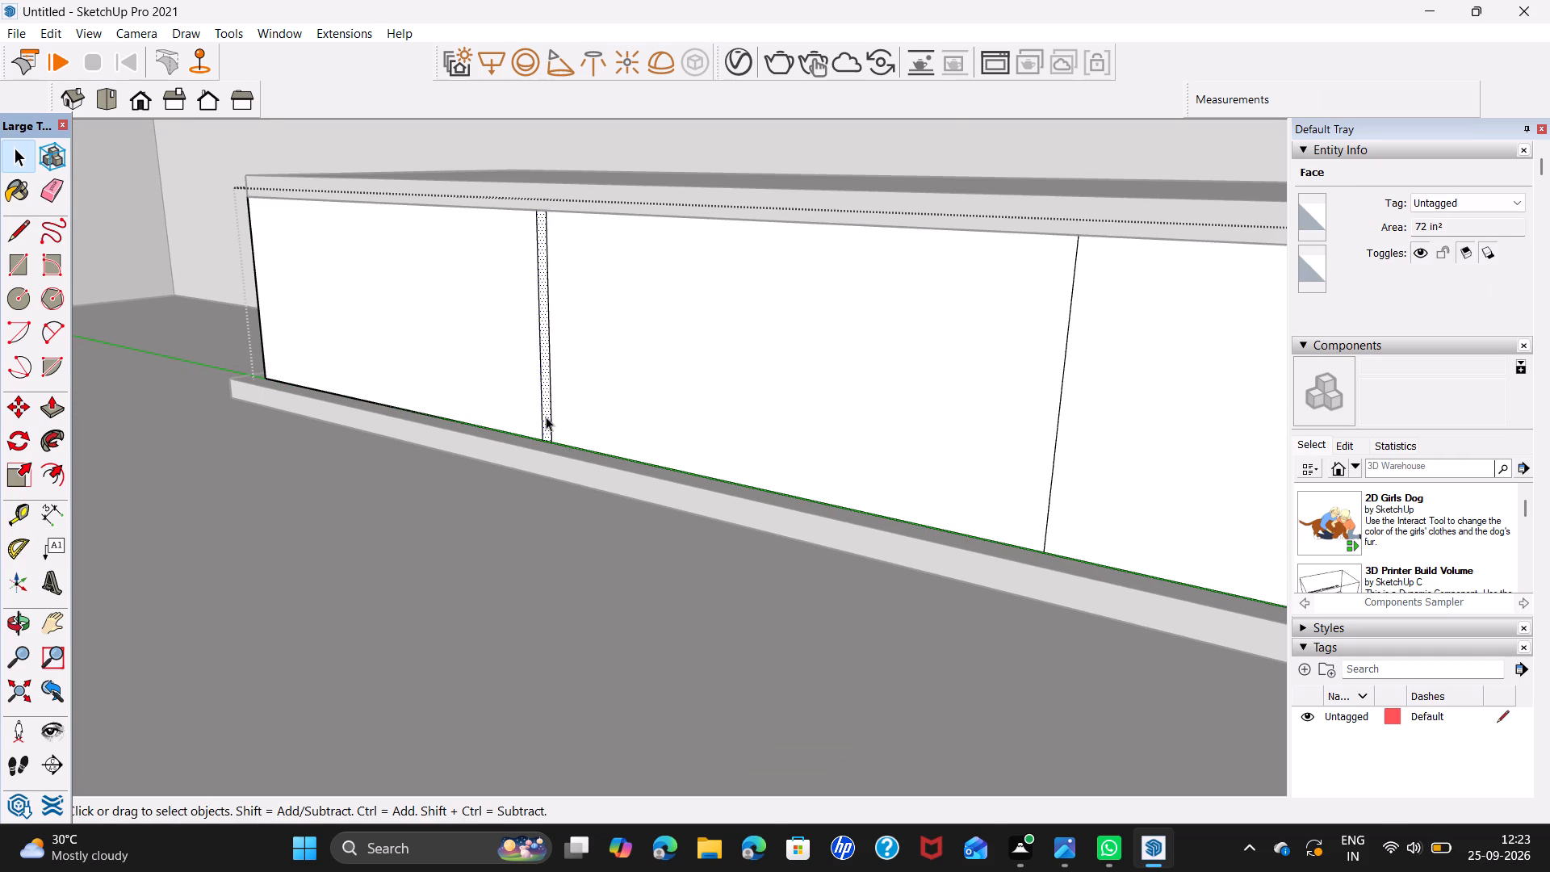
key(m)
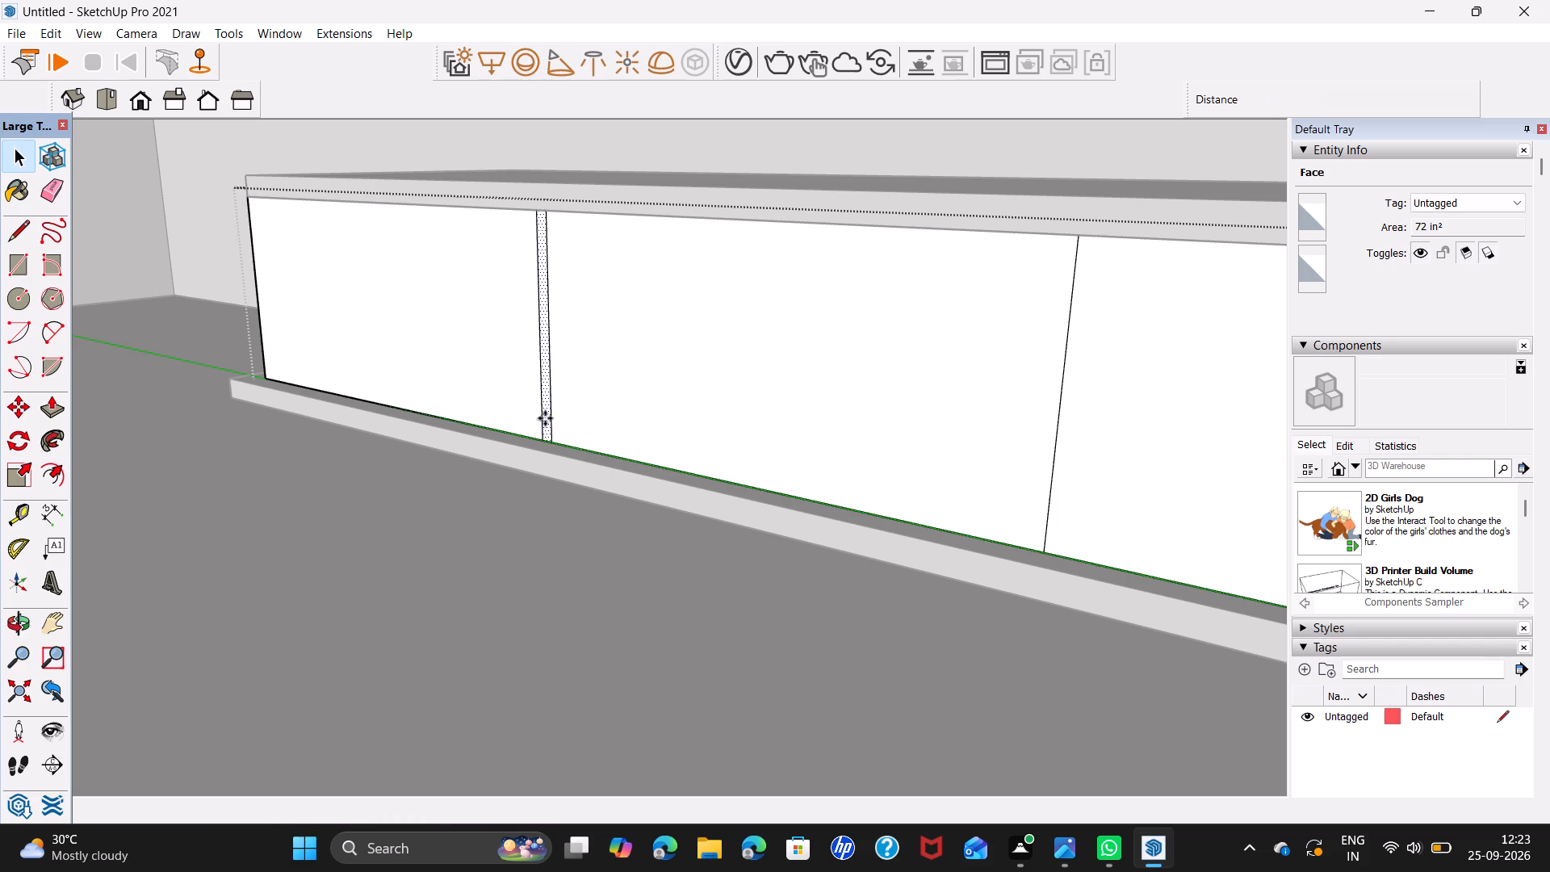
scroll(544, 443, up, 8)
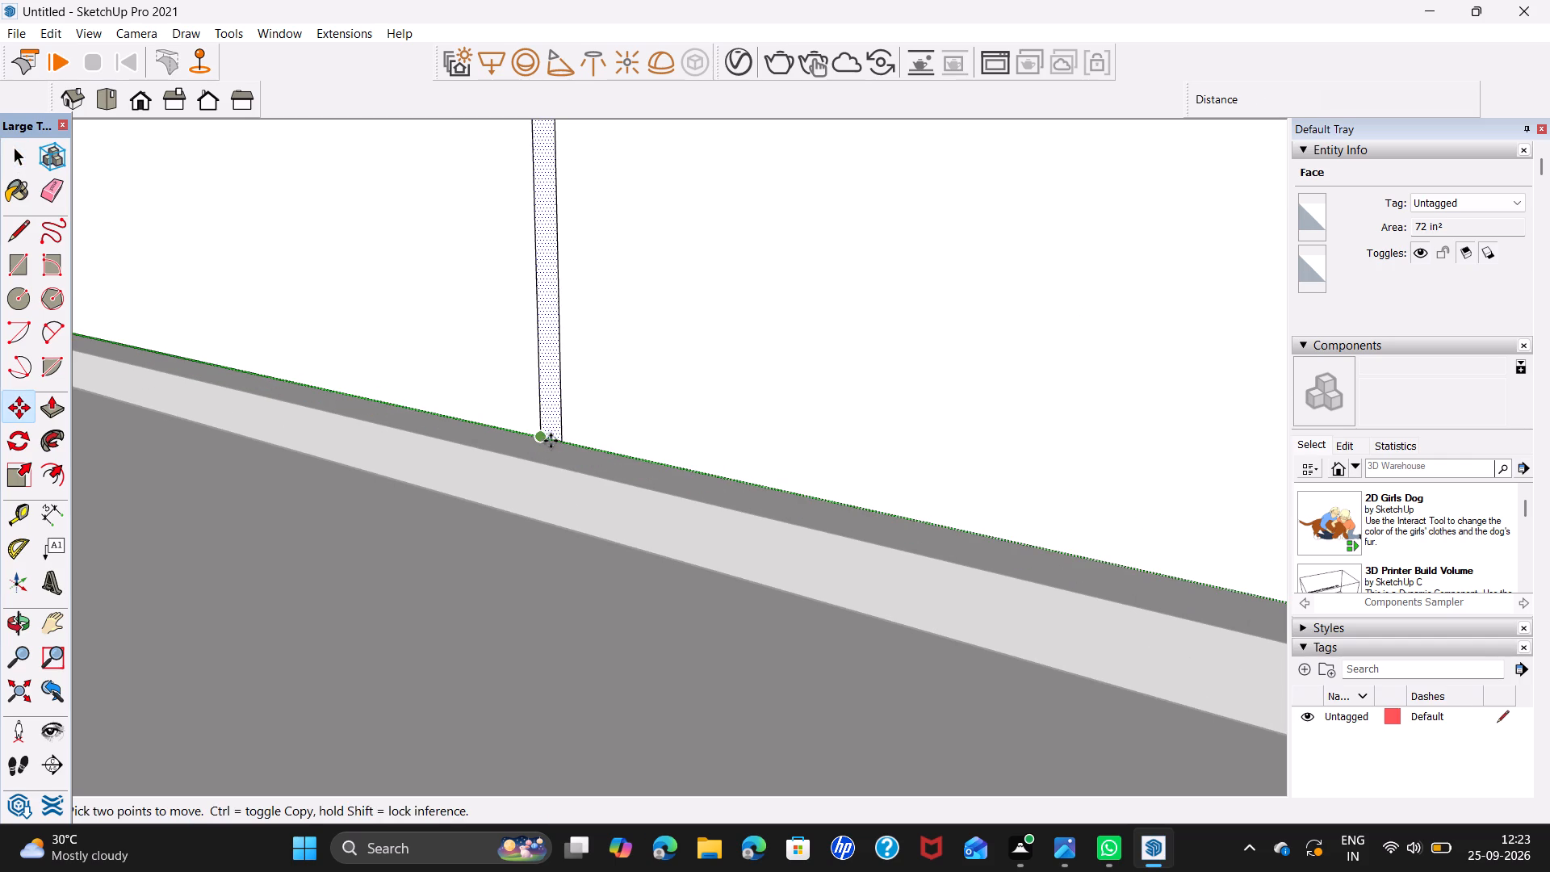
scroll(555, 442, up, 7)
click(552, 440)
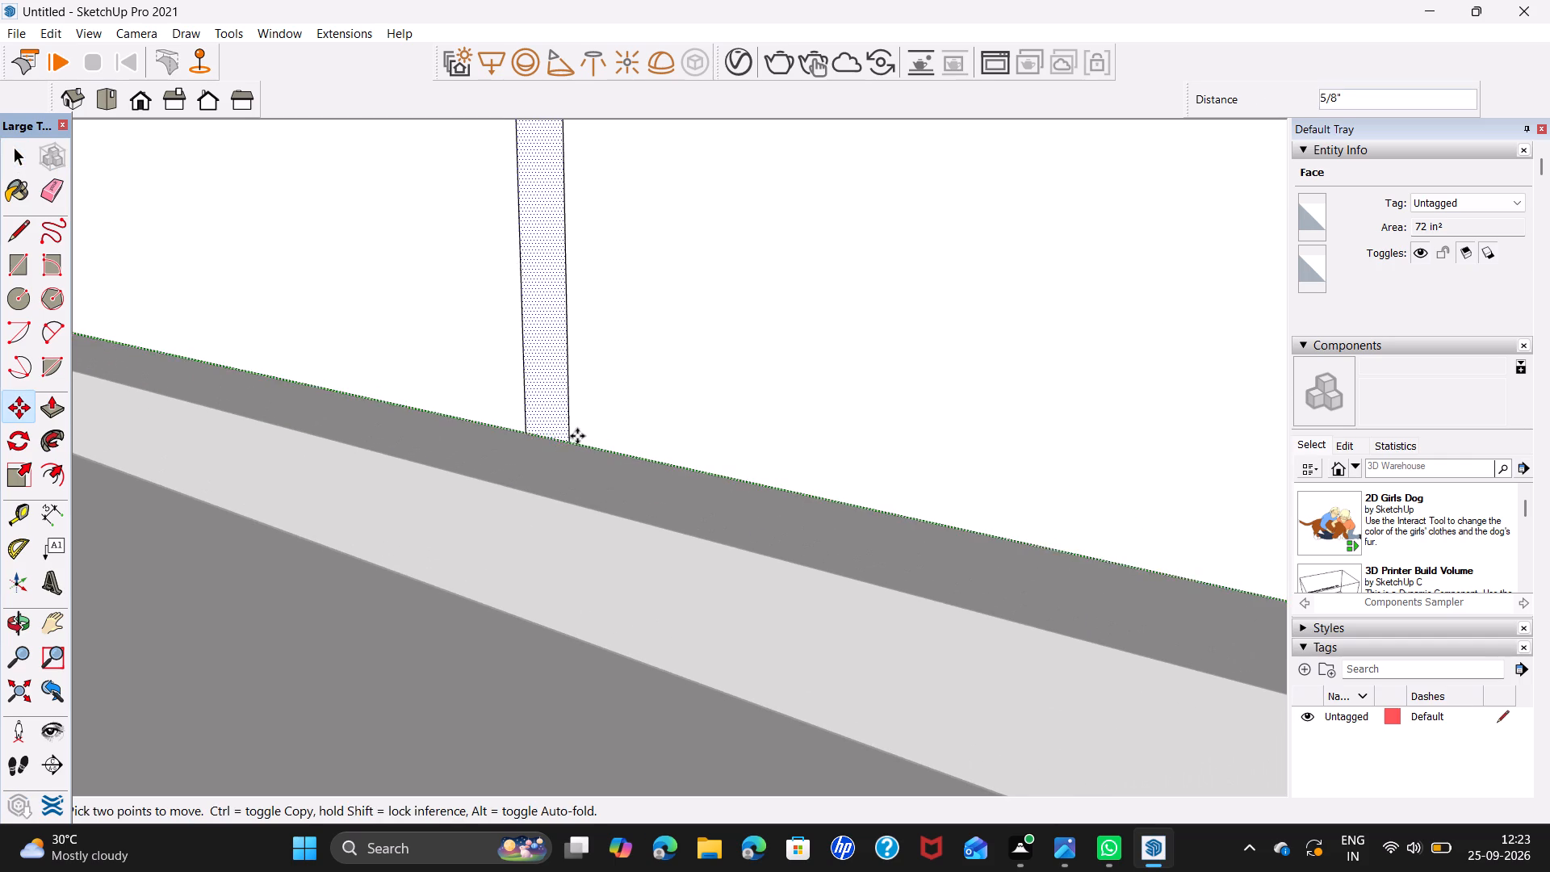
scroll(823, 458, down, 6)
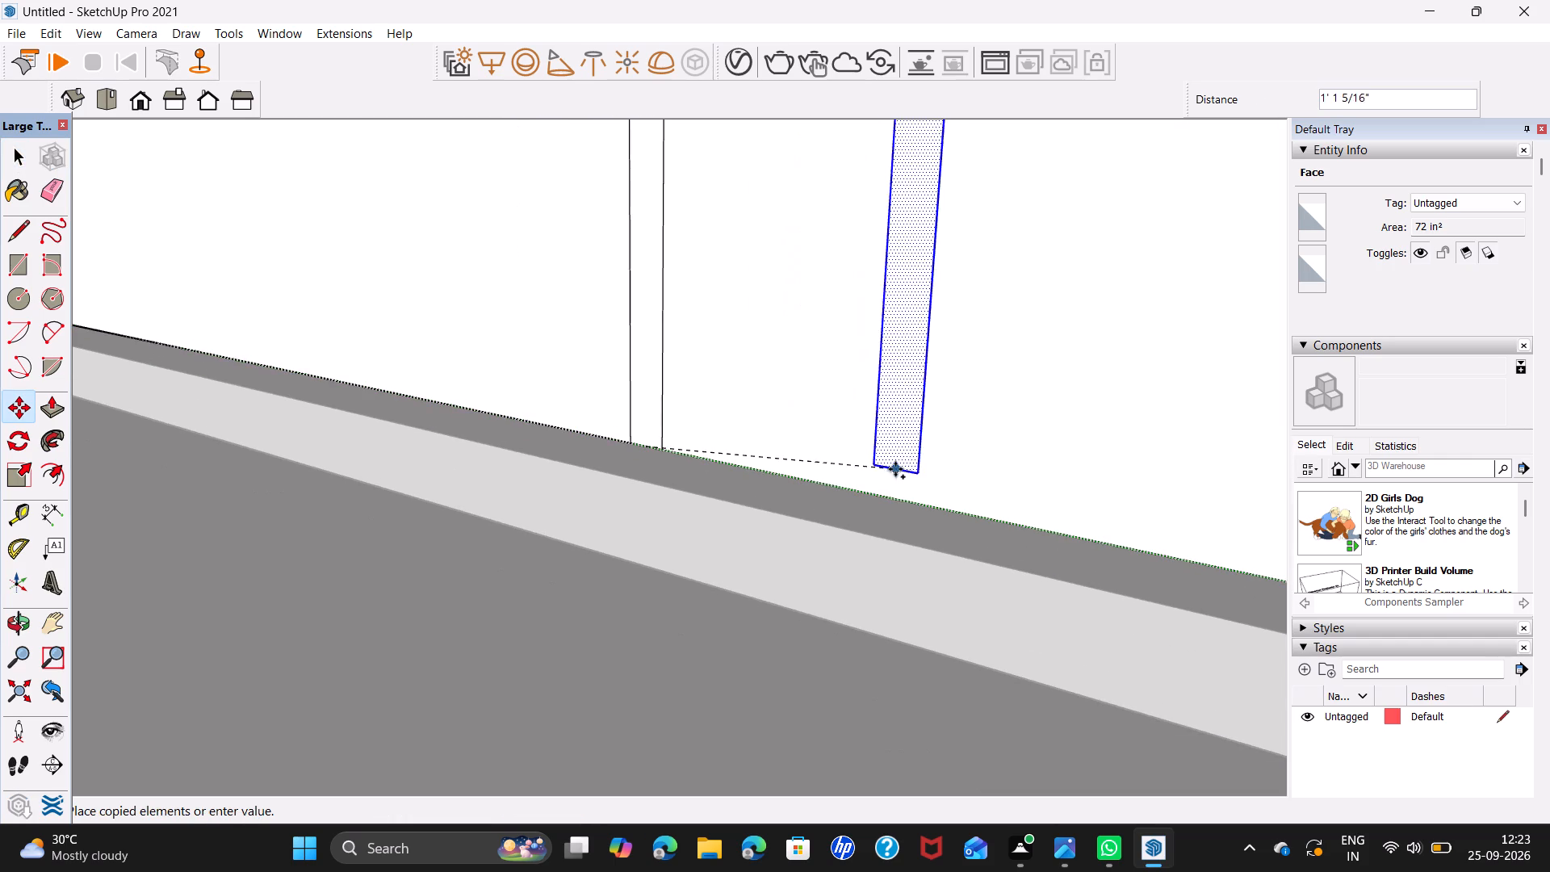
shift+middle_drag(952, 497, 283, 318)
scroll(689, 354, down, 6)
scroll(908, 403, down, 6)
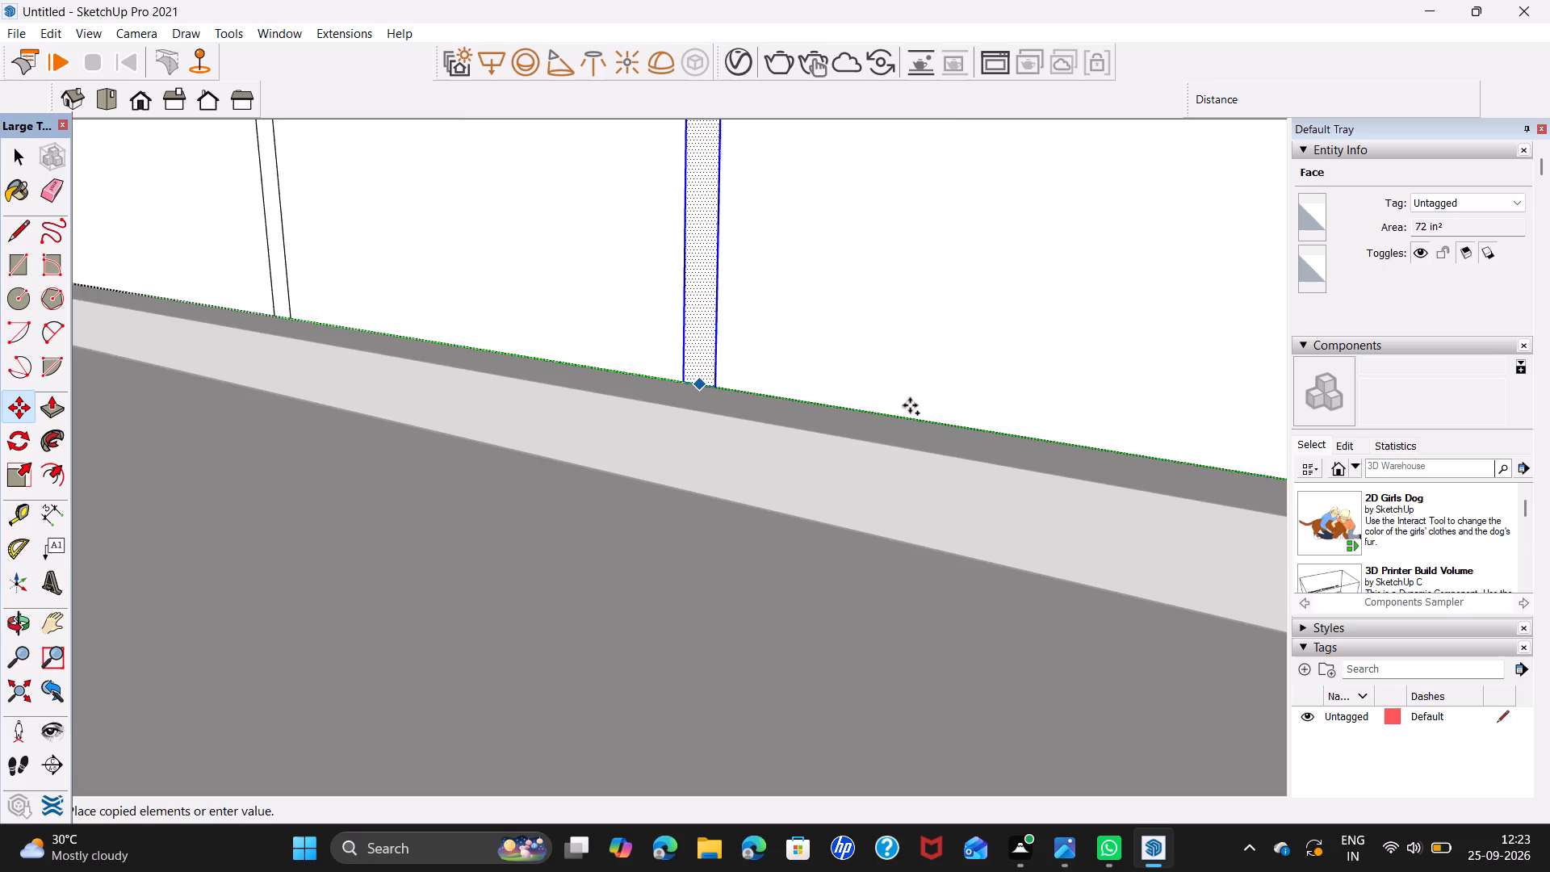
scroll(914, 405, down, 12)
shift+middle_drag(1062, 421, 335, 343)
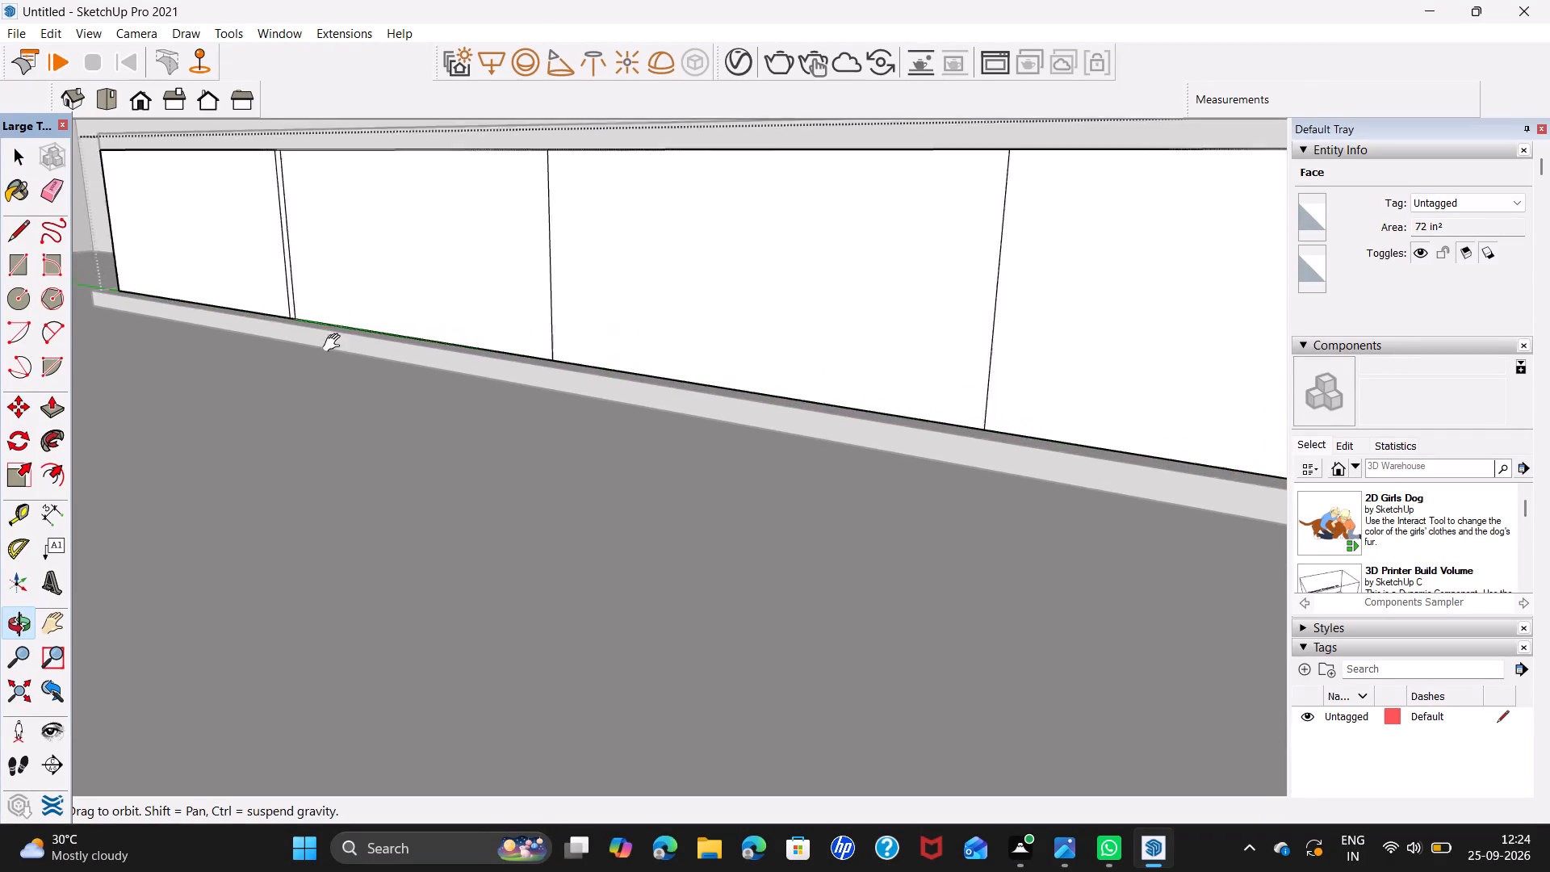
shift+middle_drag(335, 343, 270, 342)
middle_drag(899, 495, 721, 445)
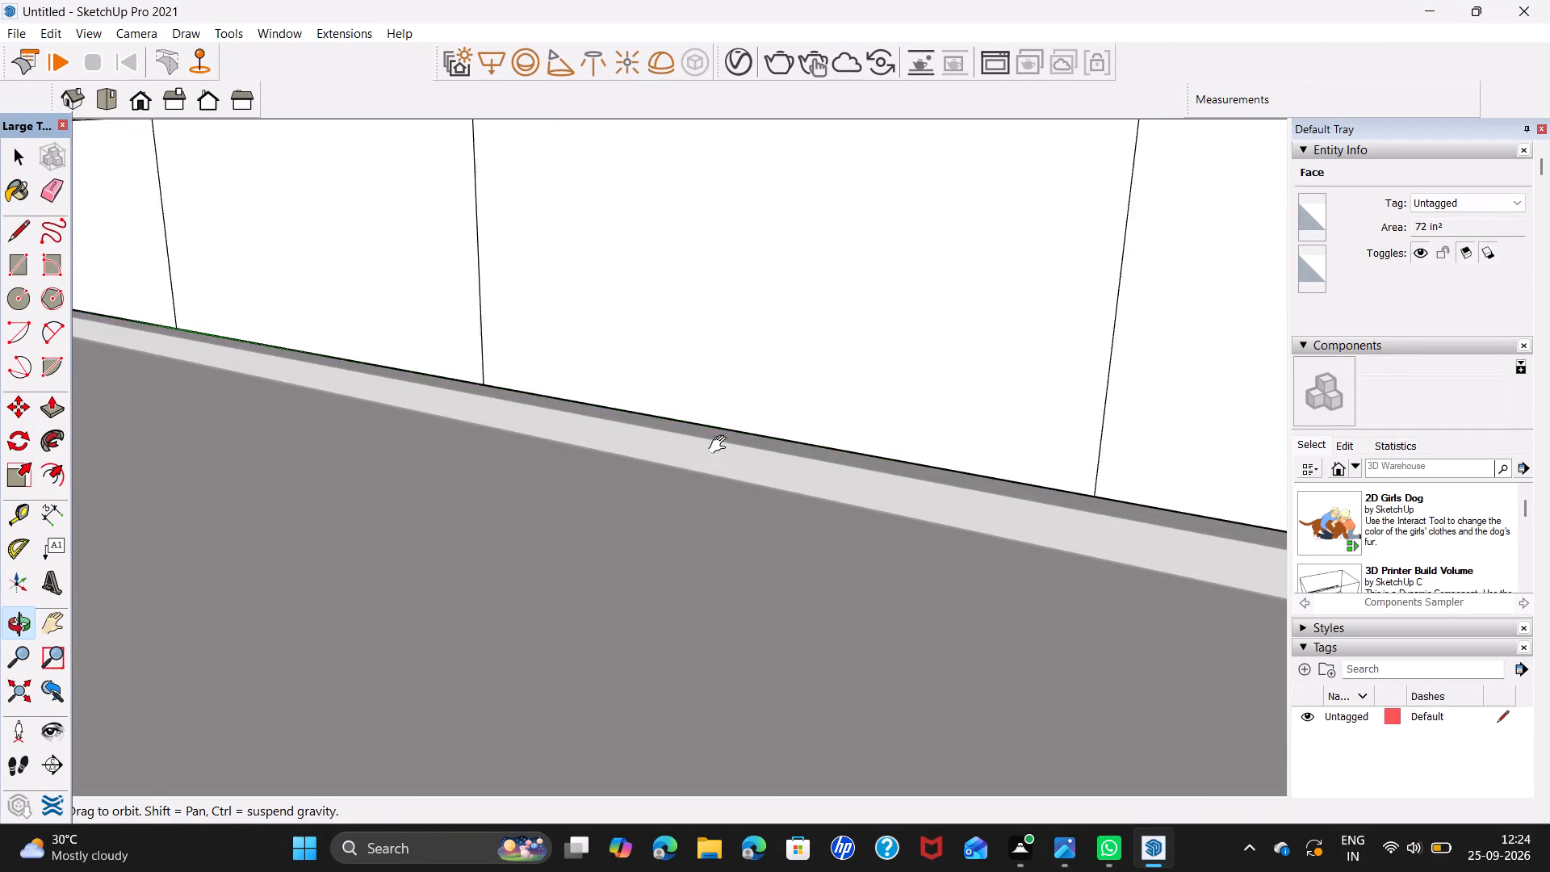
middle_drag(721, 445, 410, 387)
scroll(480, 386, down, 6)
scroll(658, 397, down, 5)
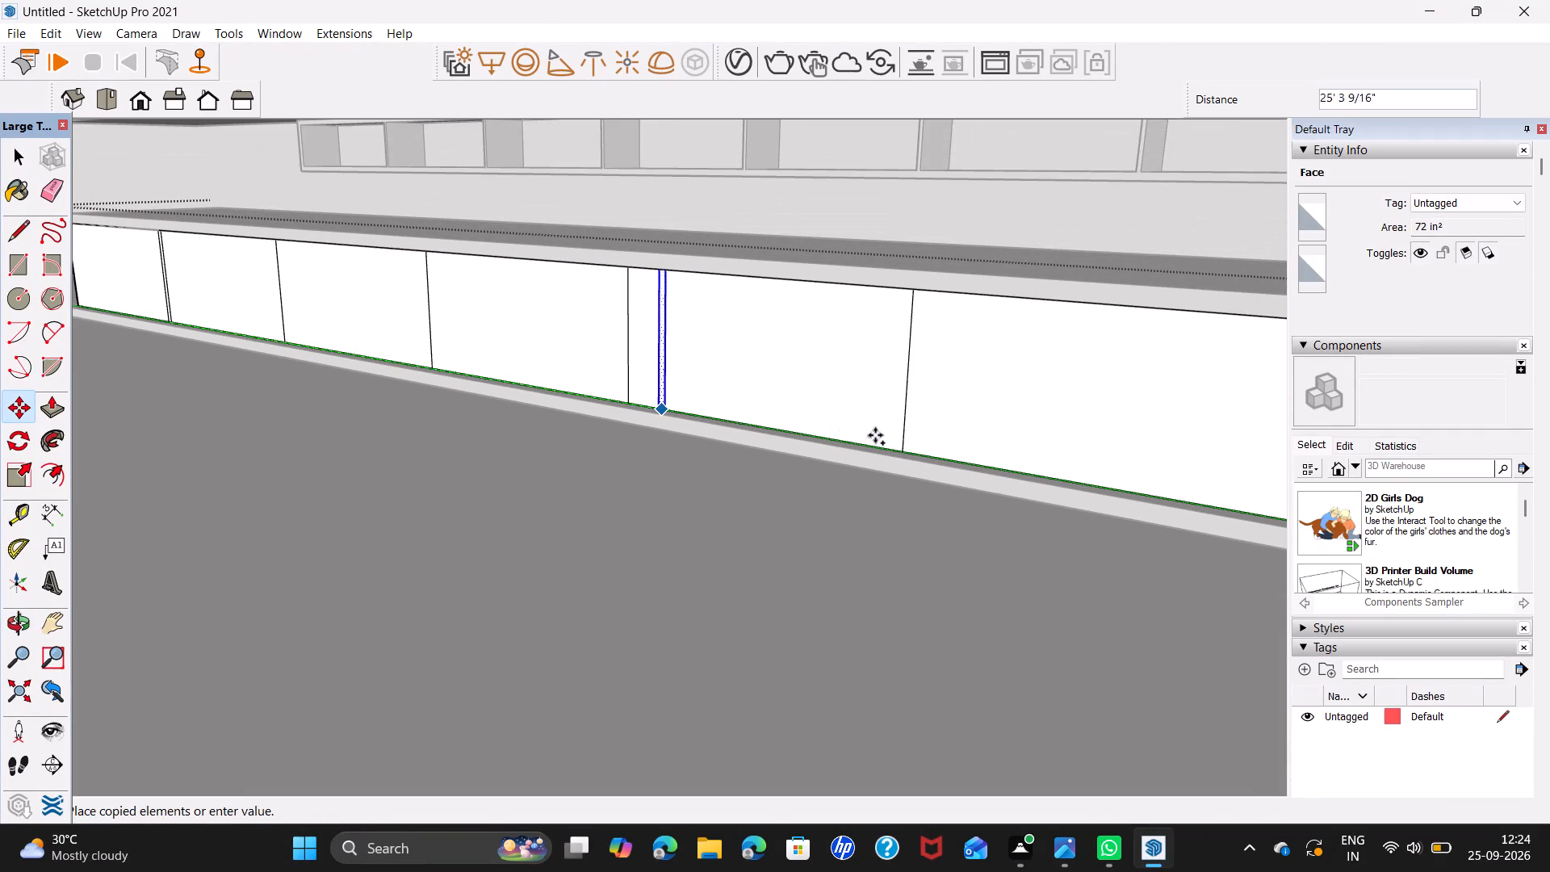
shift+middle_drag(1100, 478, 534, 362)
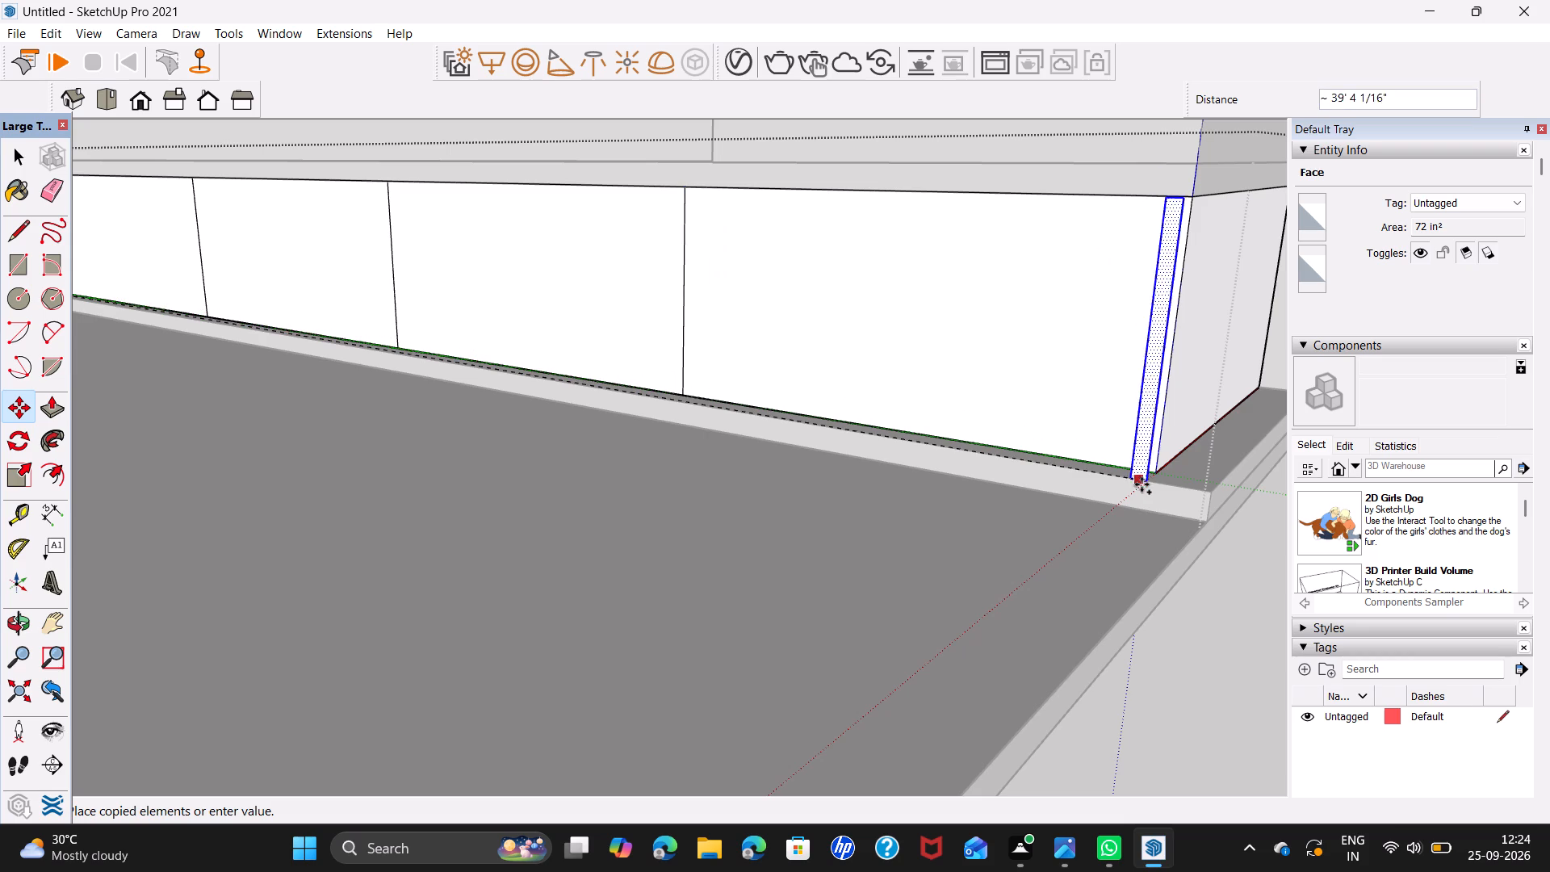
click(677, 393)
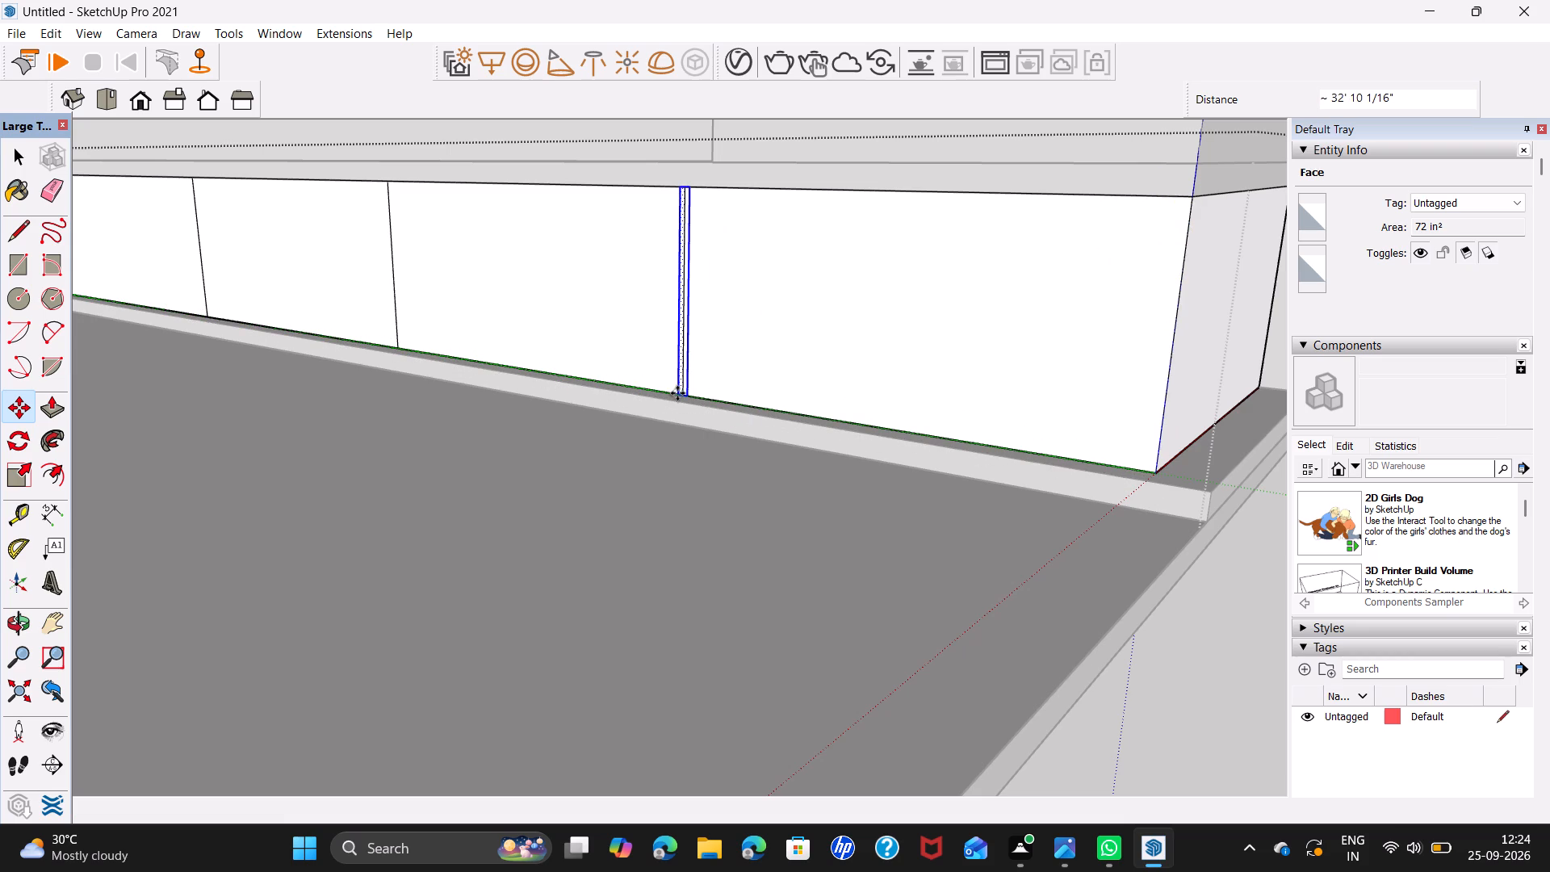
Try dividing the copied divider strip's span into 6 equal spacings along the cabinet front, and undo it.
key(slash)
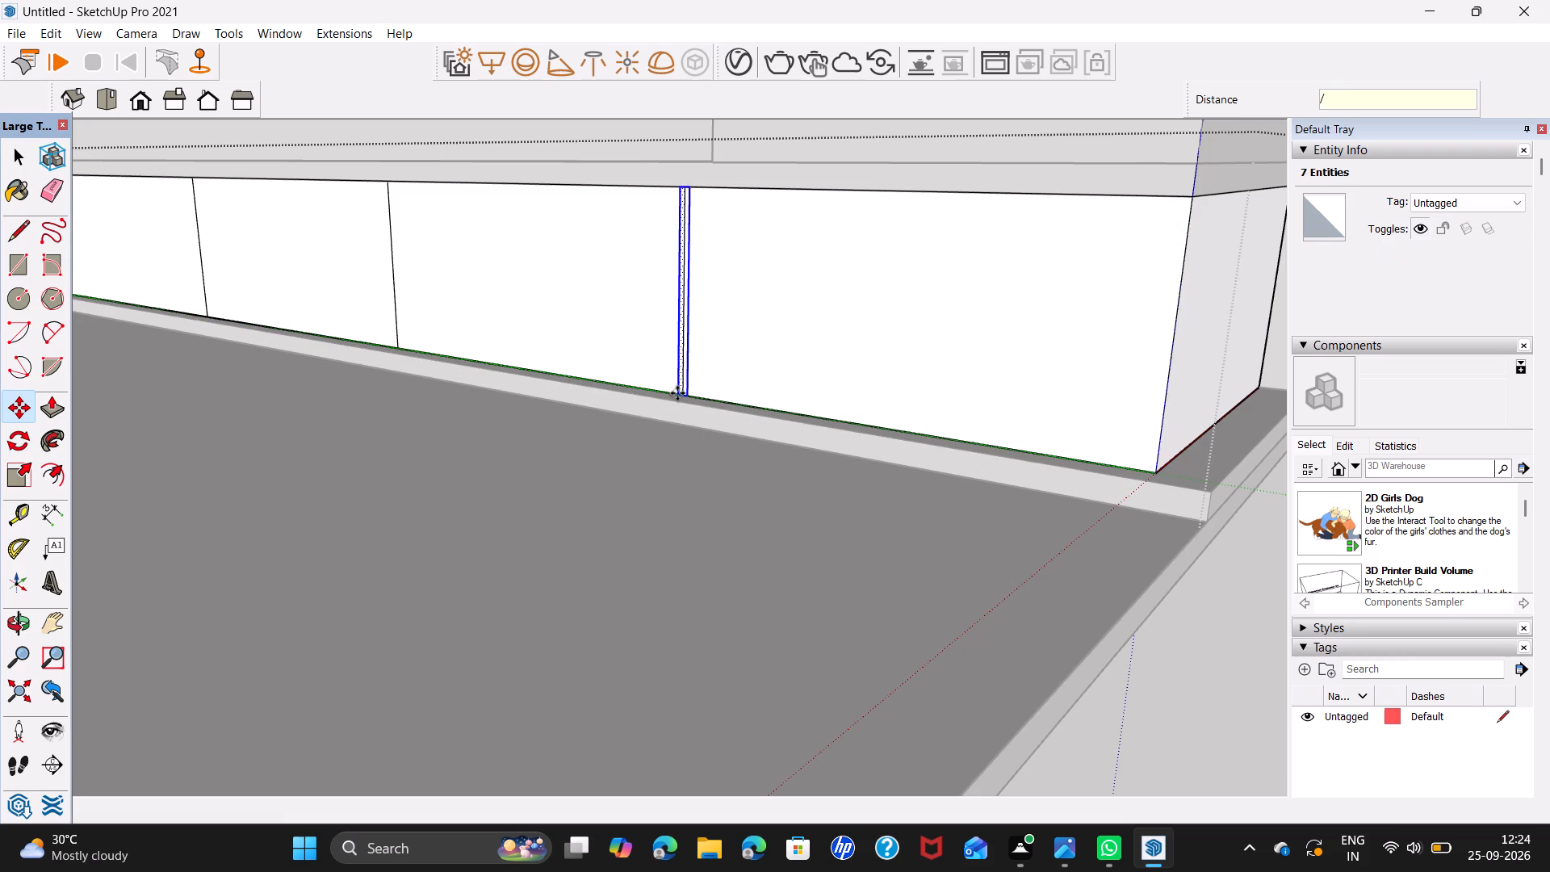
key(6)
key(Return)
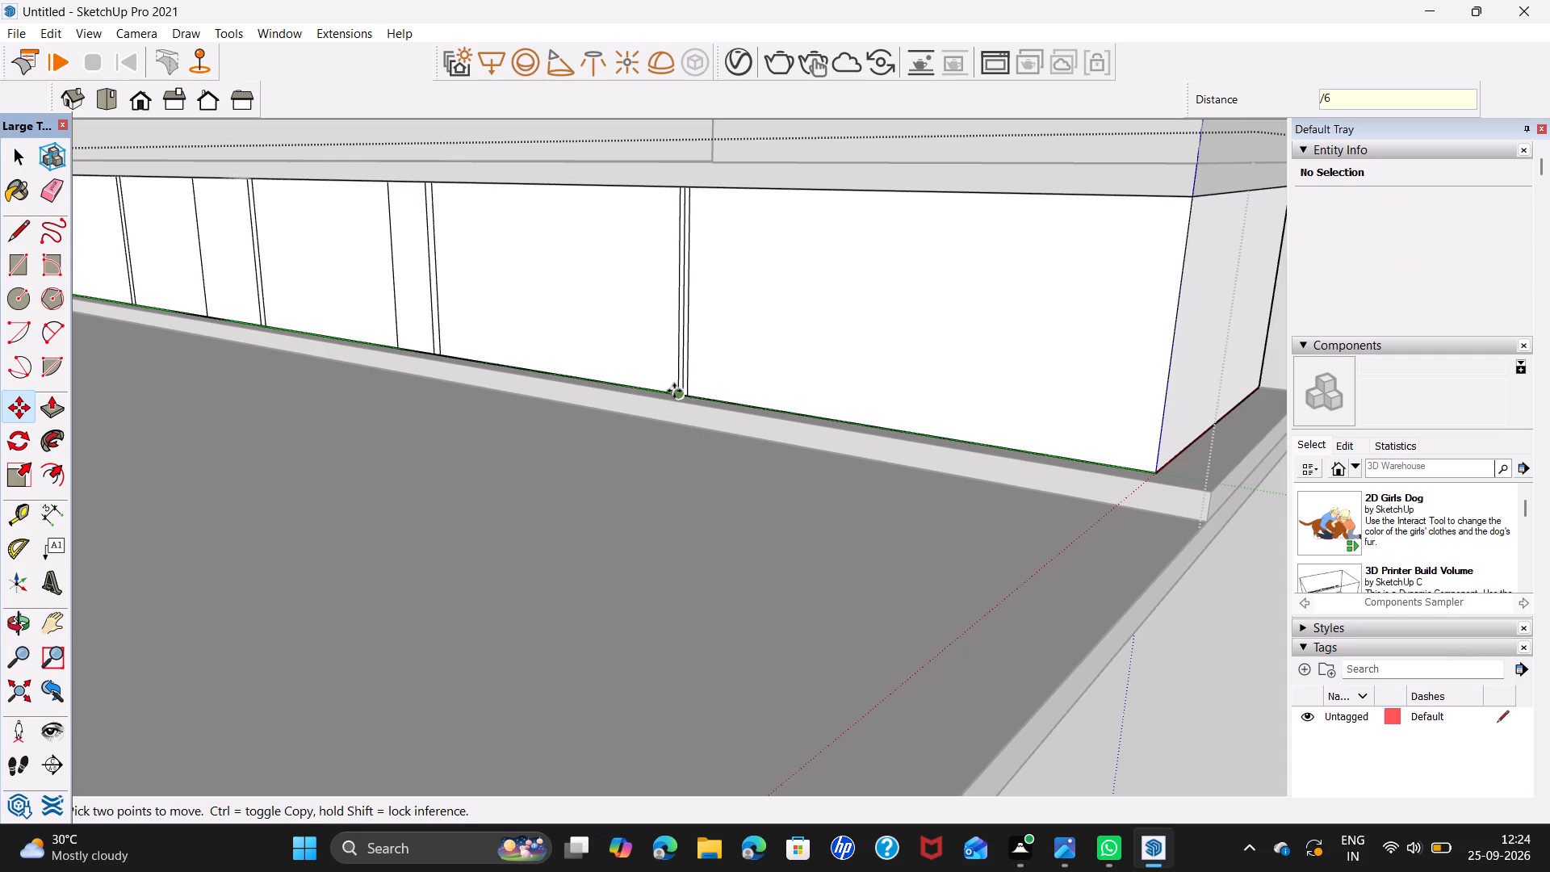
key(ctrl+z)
Copy the 2" divider strip face from its bottom midpoint onto the second division line from the cabinet front's far end.
scroll(564, 331, down, 2)
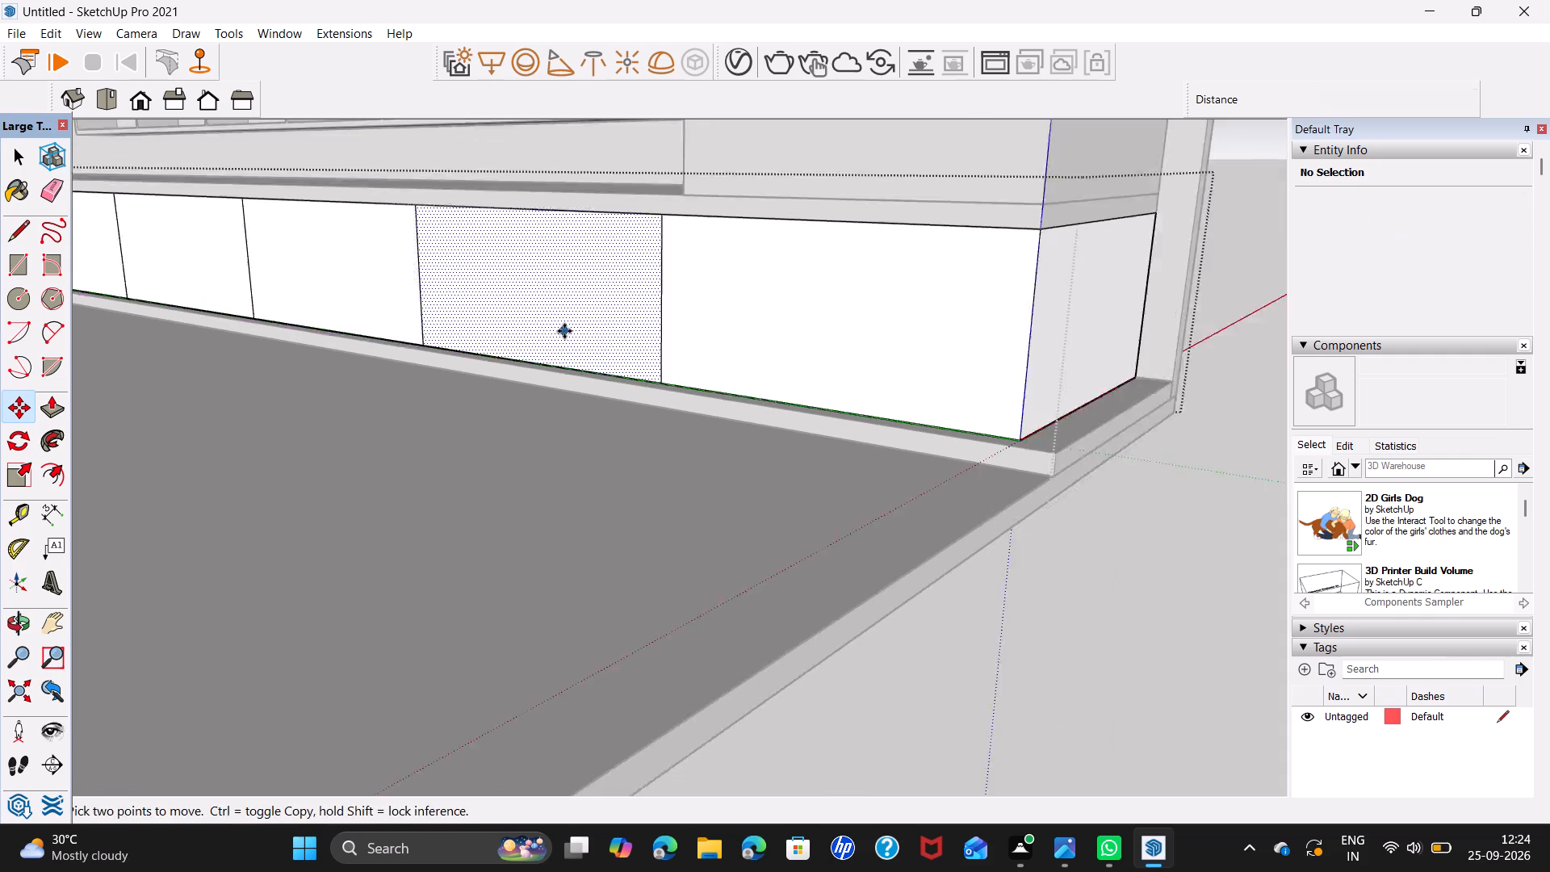
scroll(564, 331, down, 4)
middle_drag(377, 302, 784, 394)
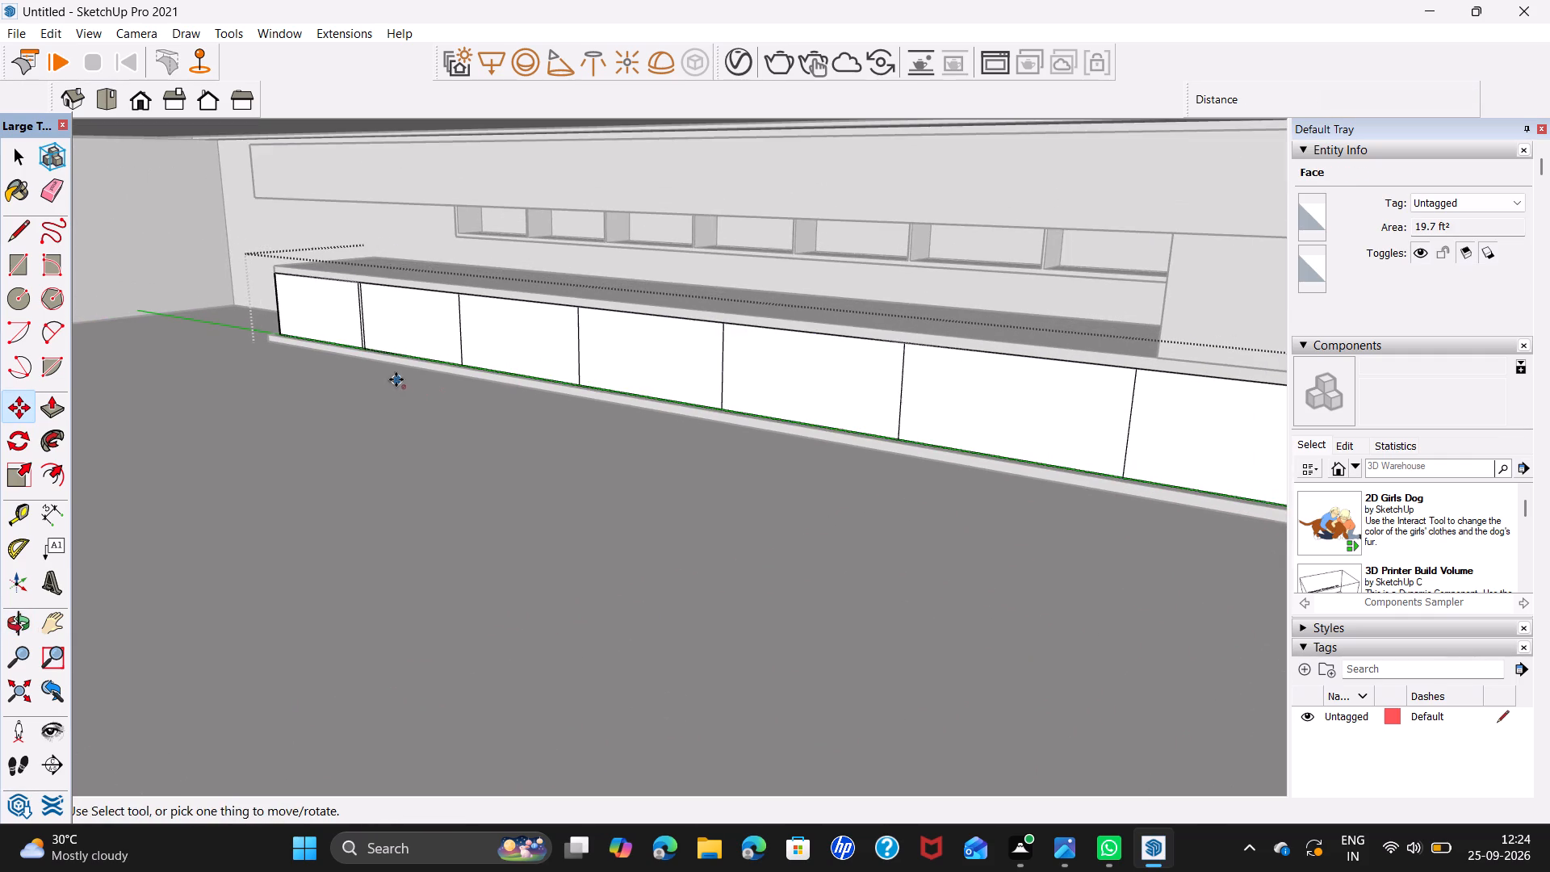
scroll(369, 355, up, 18)
key(space)
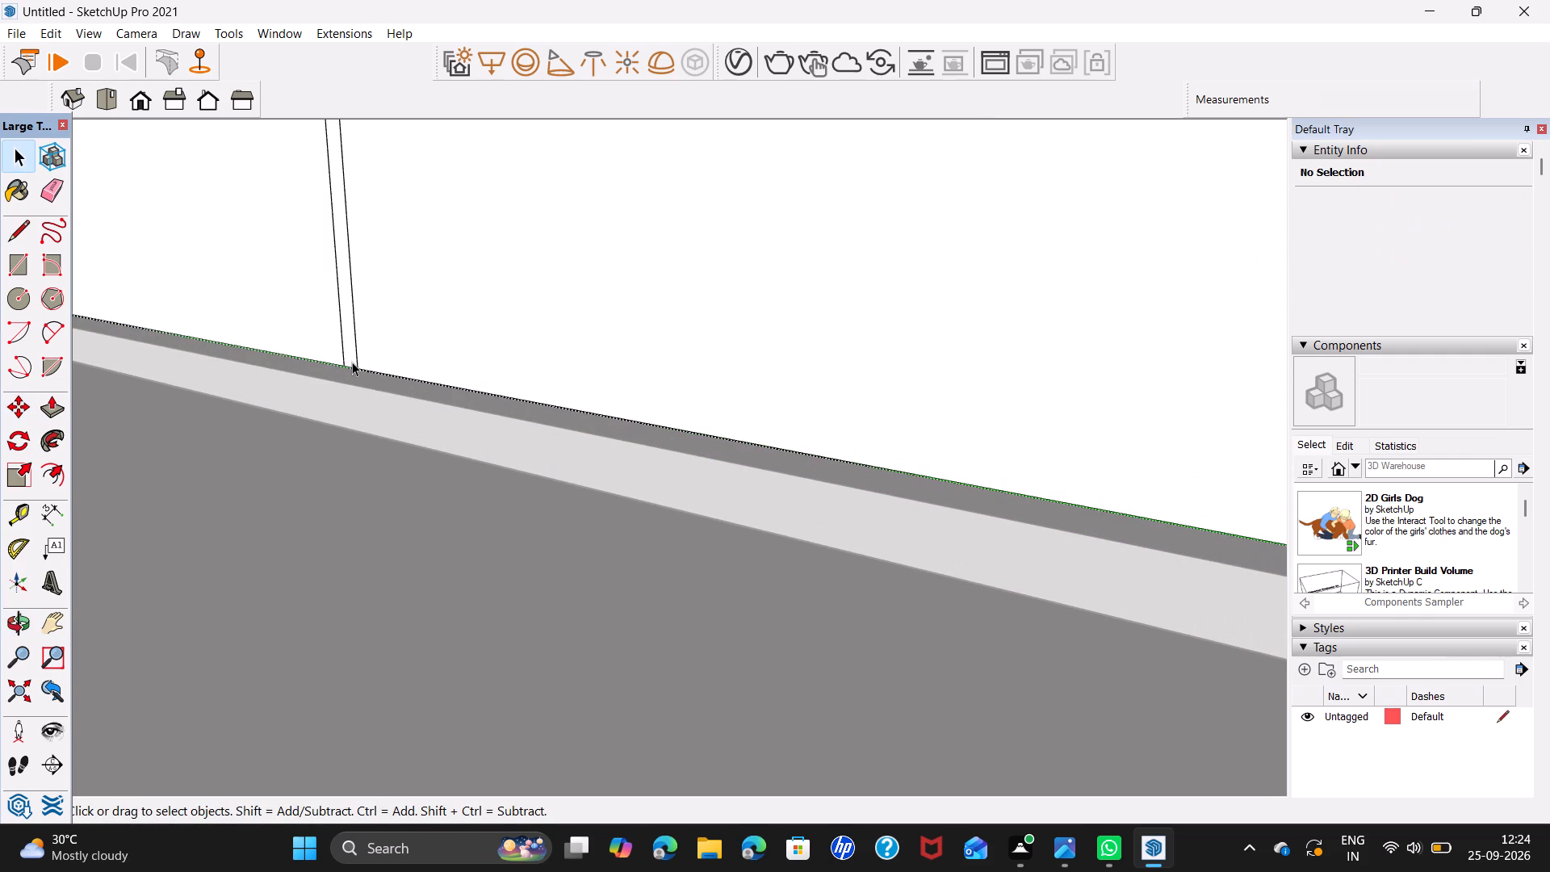
click(352, 362)
key(m)
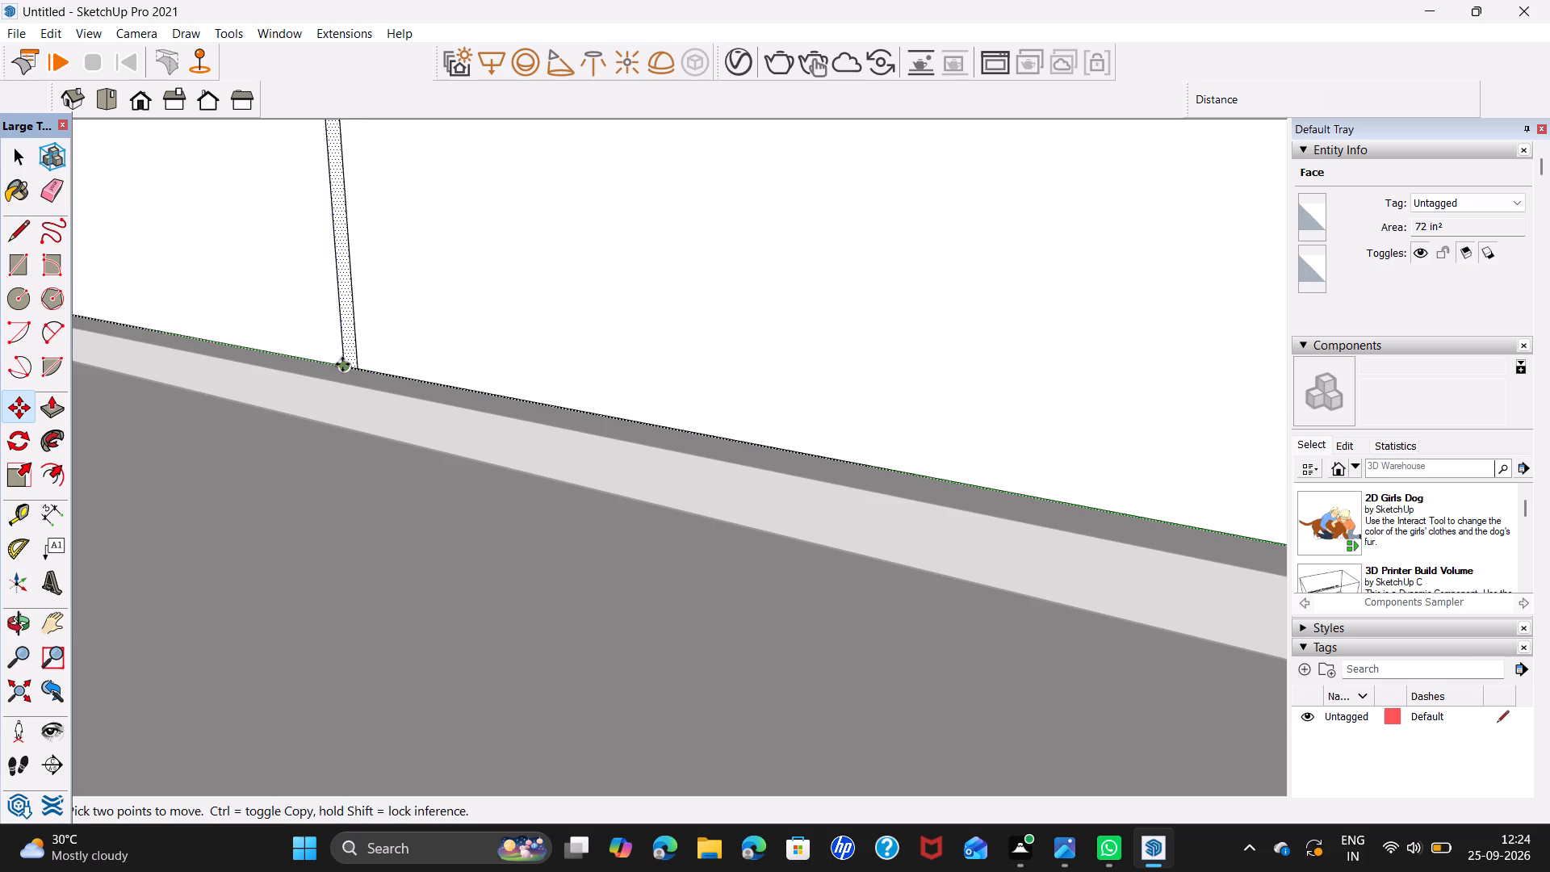
scroll(342, 364, up, 11)
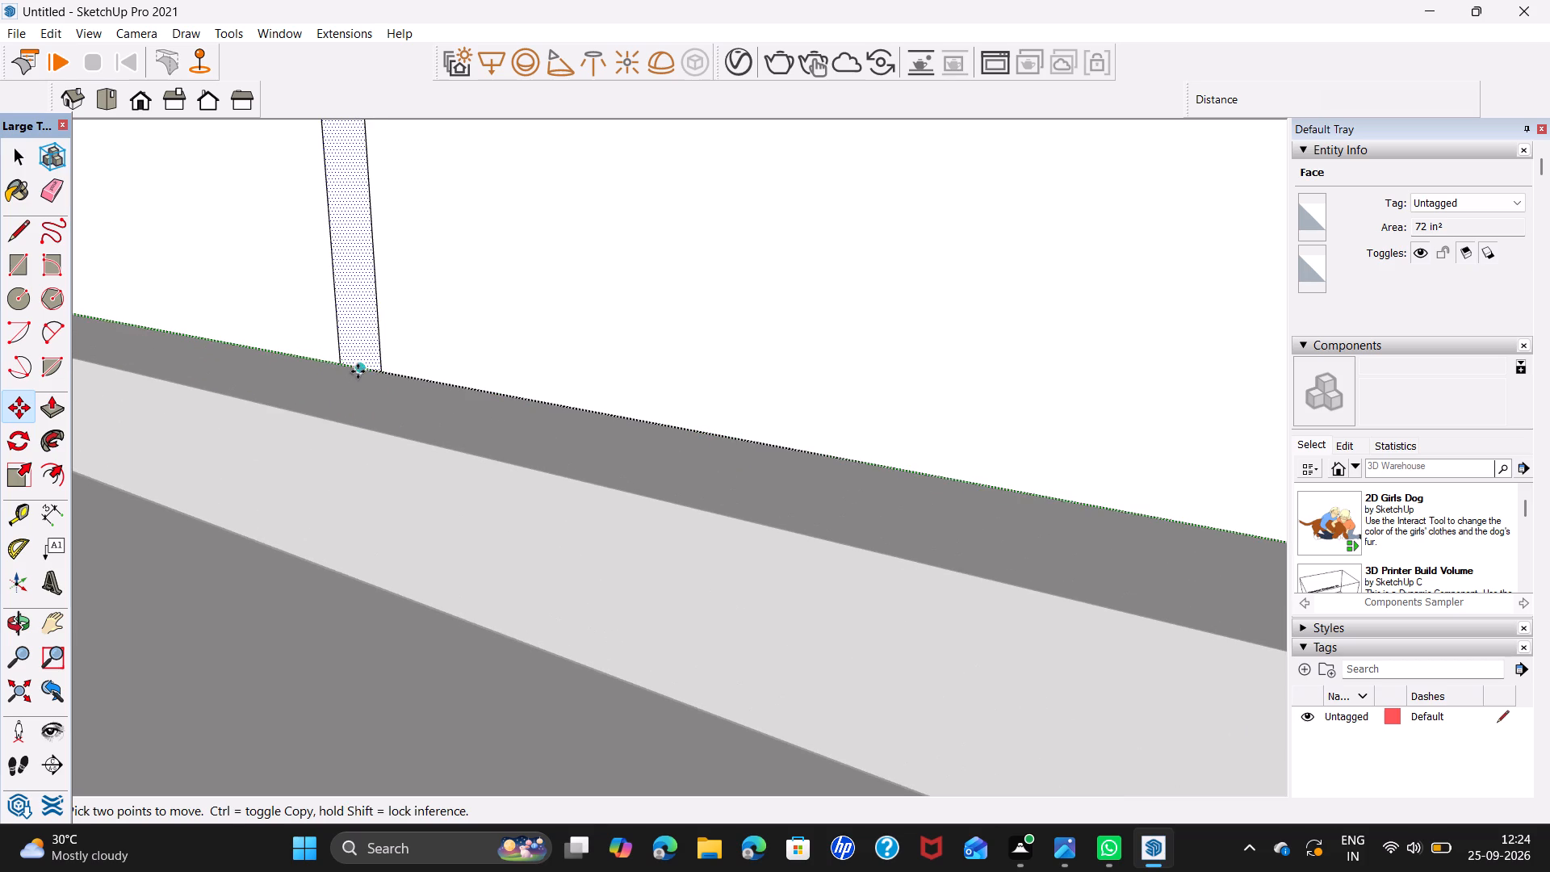
click(358, 371)
scroll(827, 421, down, 11)
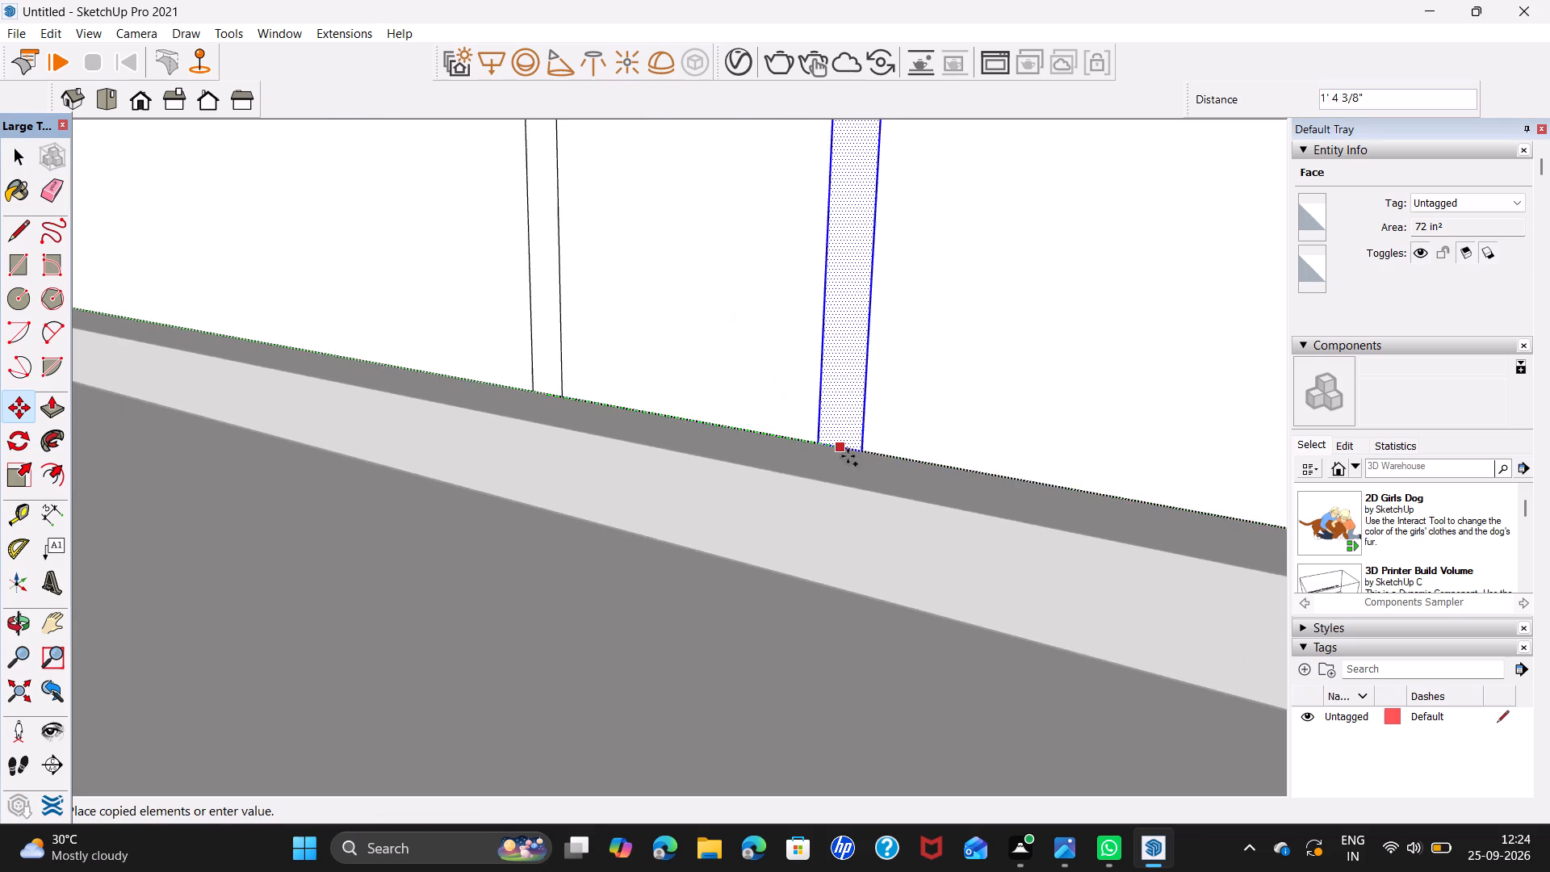
scroll(848, 456, down, 3)
shift+middle_drag(973, 451, 250, 283)
scroll(377, 304, down, 7)
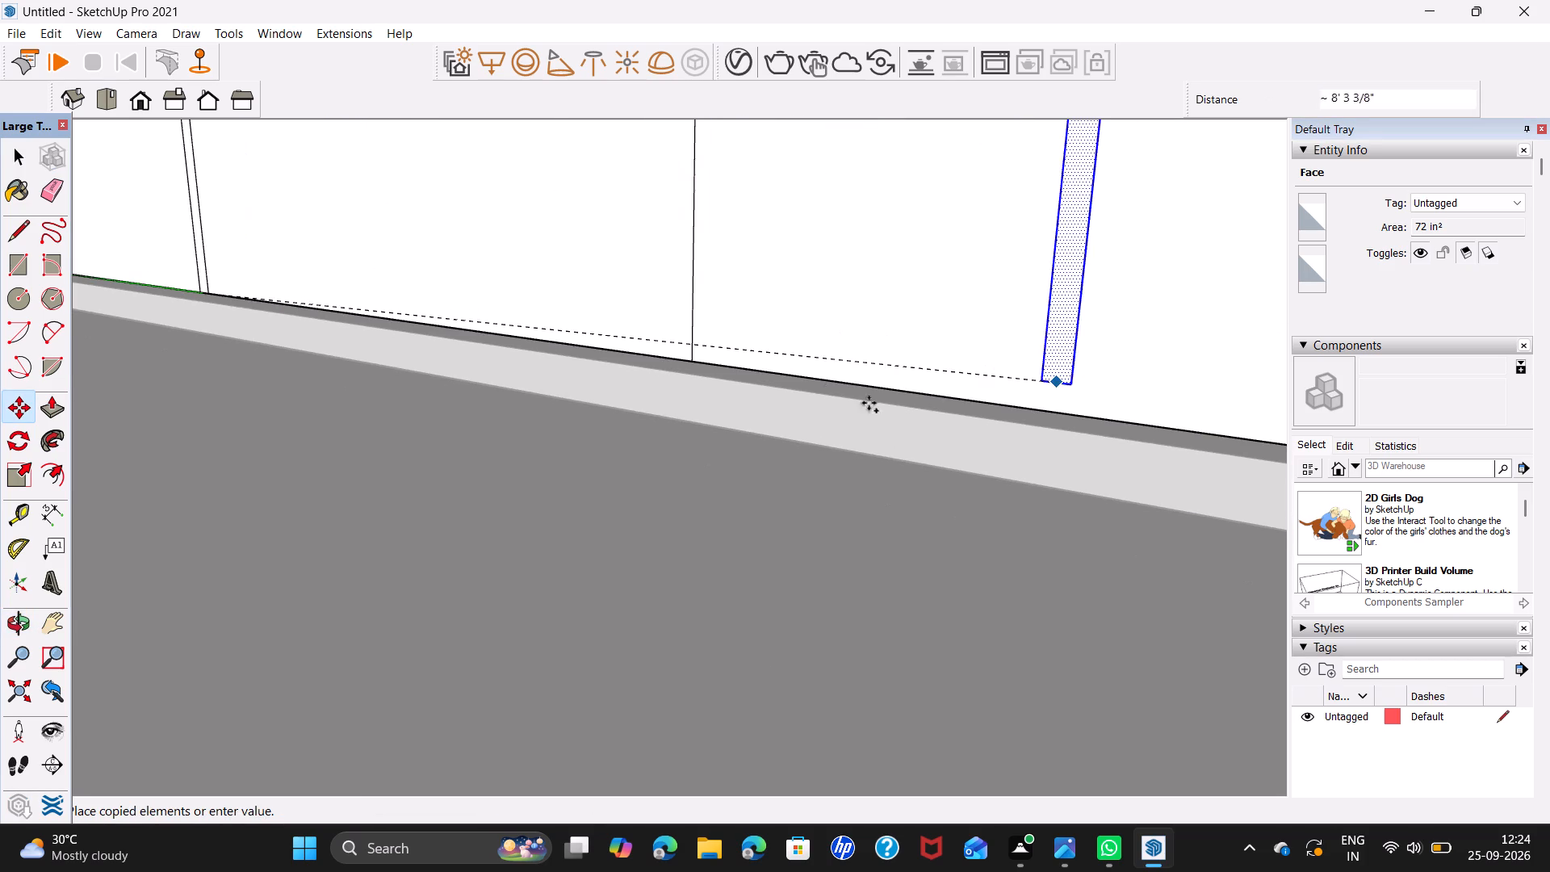
click(691, 367)
Copy the divider strip successively onto the third, fourth and fifth division lines toward the near corner.
click(689, 366)
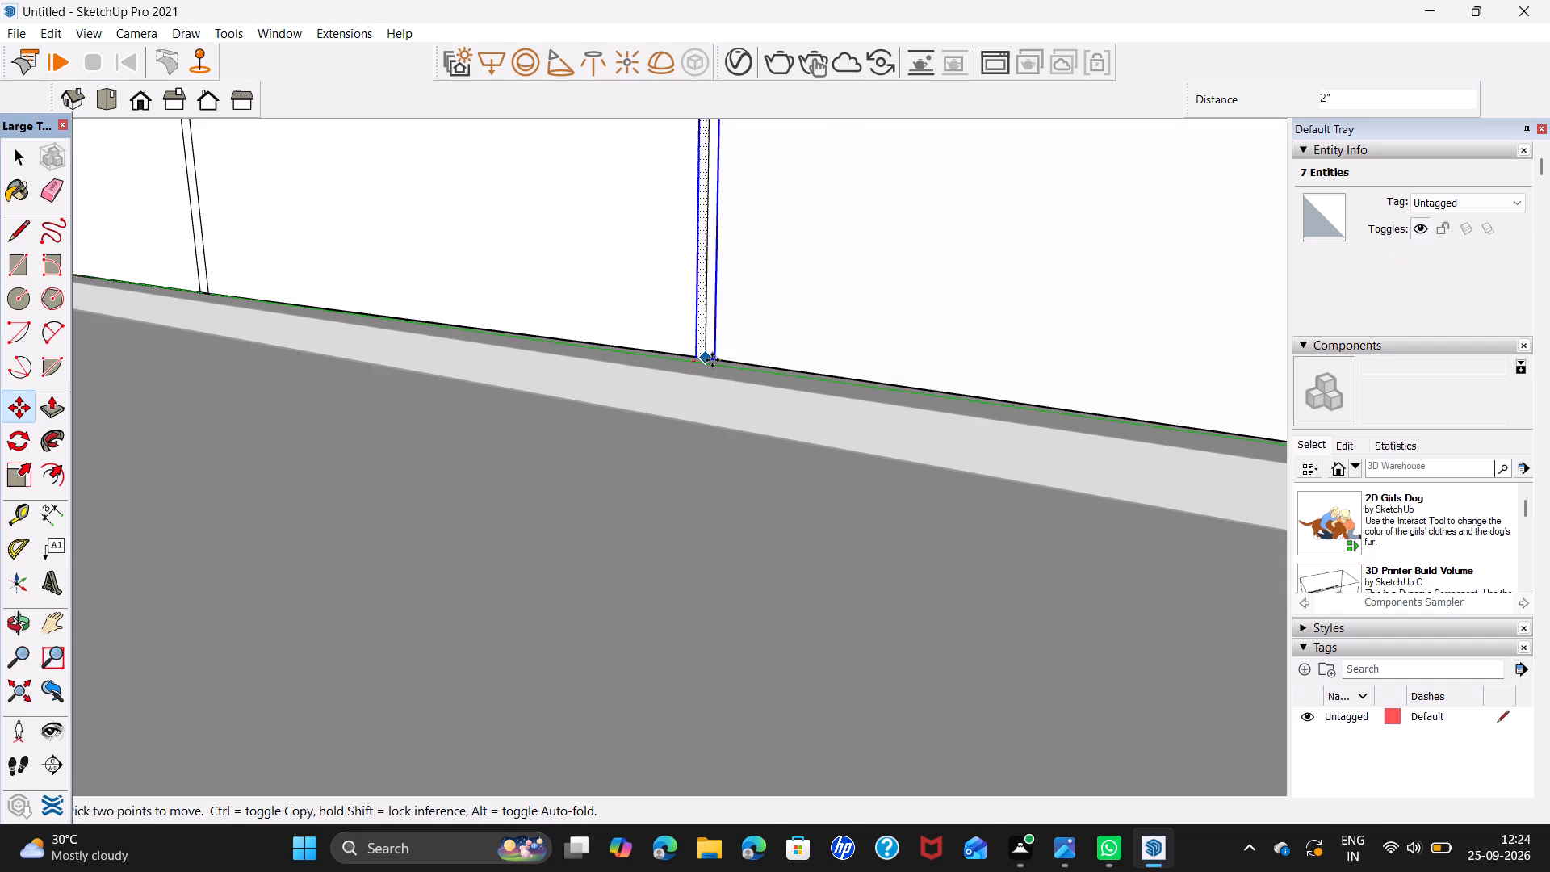
shift+middle_drag(947, 411, 374, 305)
scroll(394, 310, down, 6)
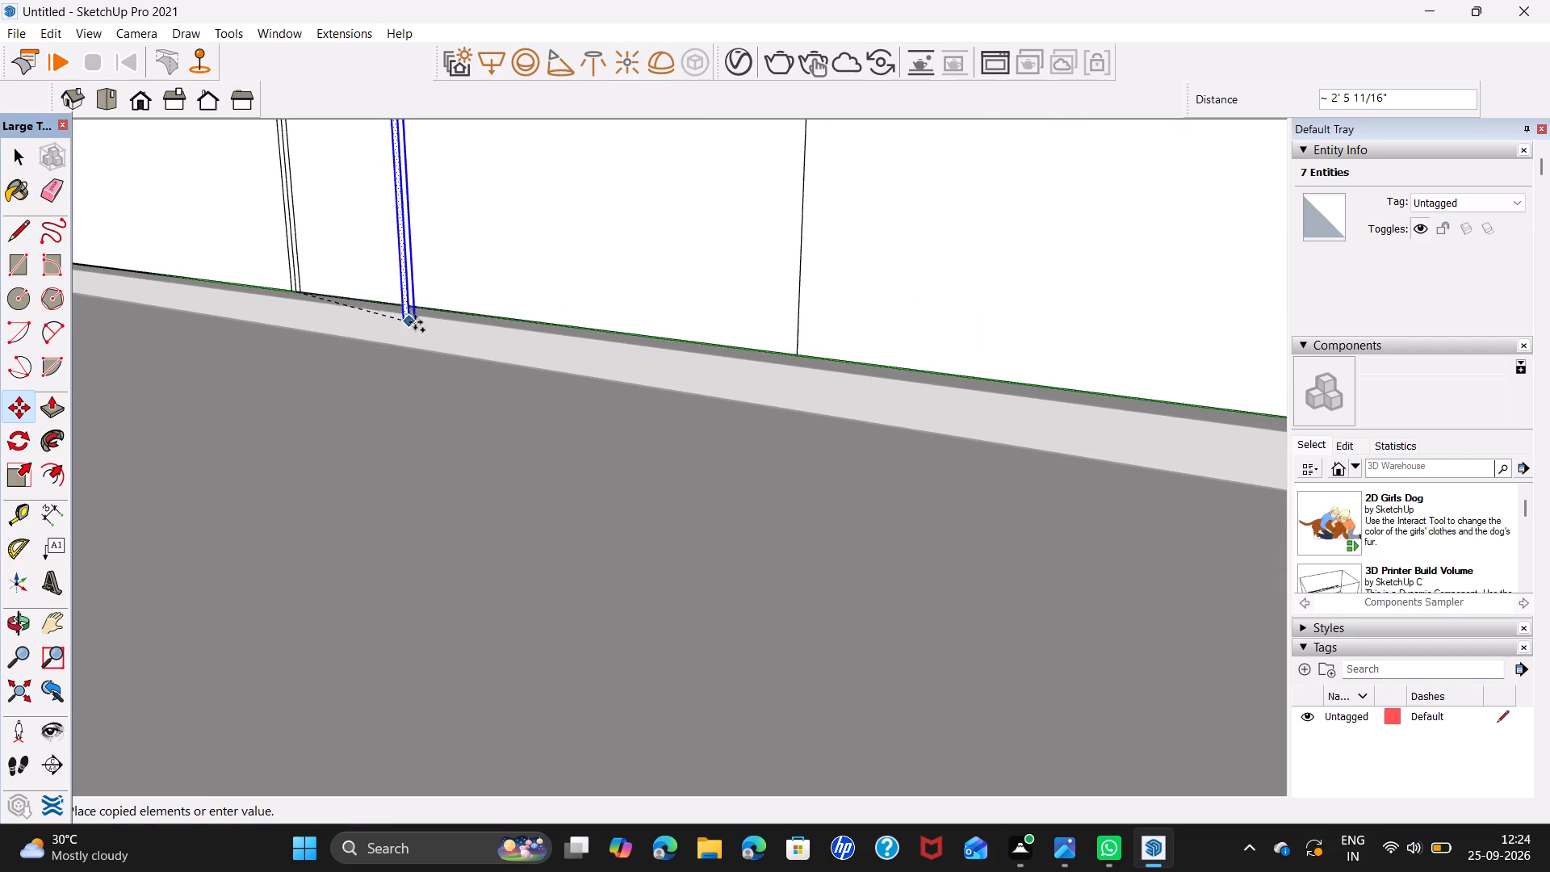
scroll(427, 327, down, 6)
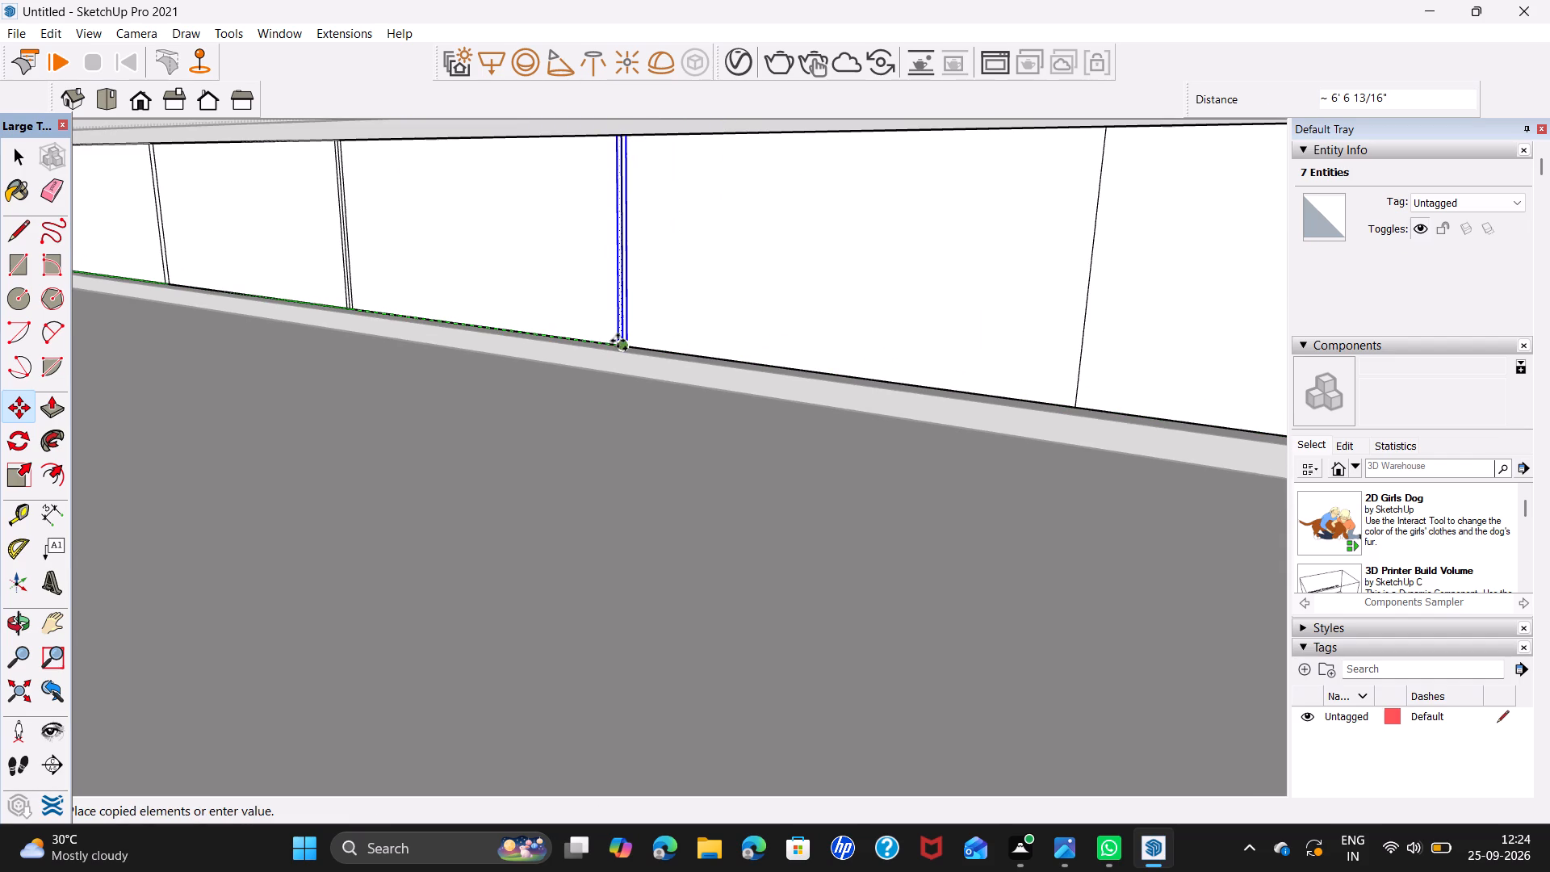
click(618, 341)
click(618, 341)
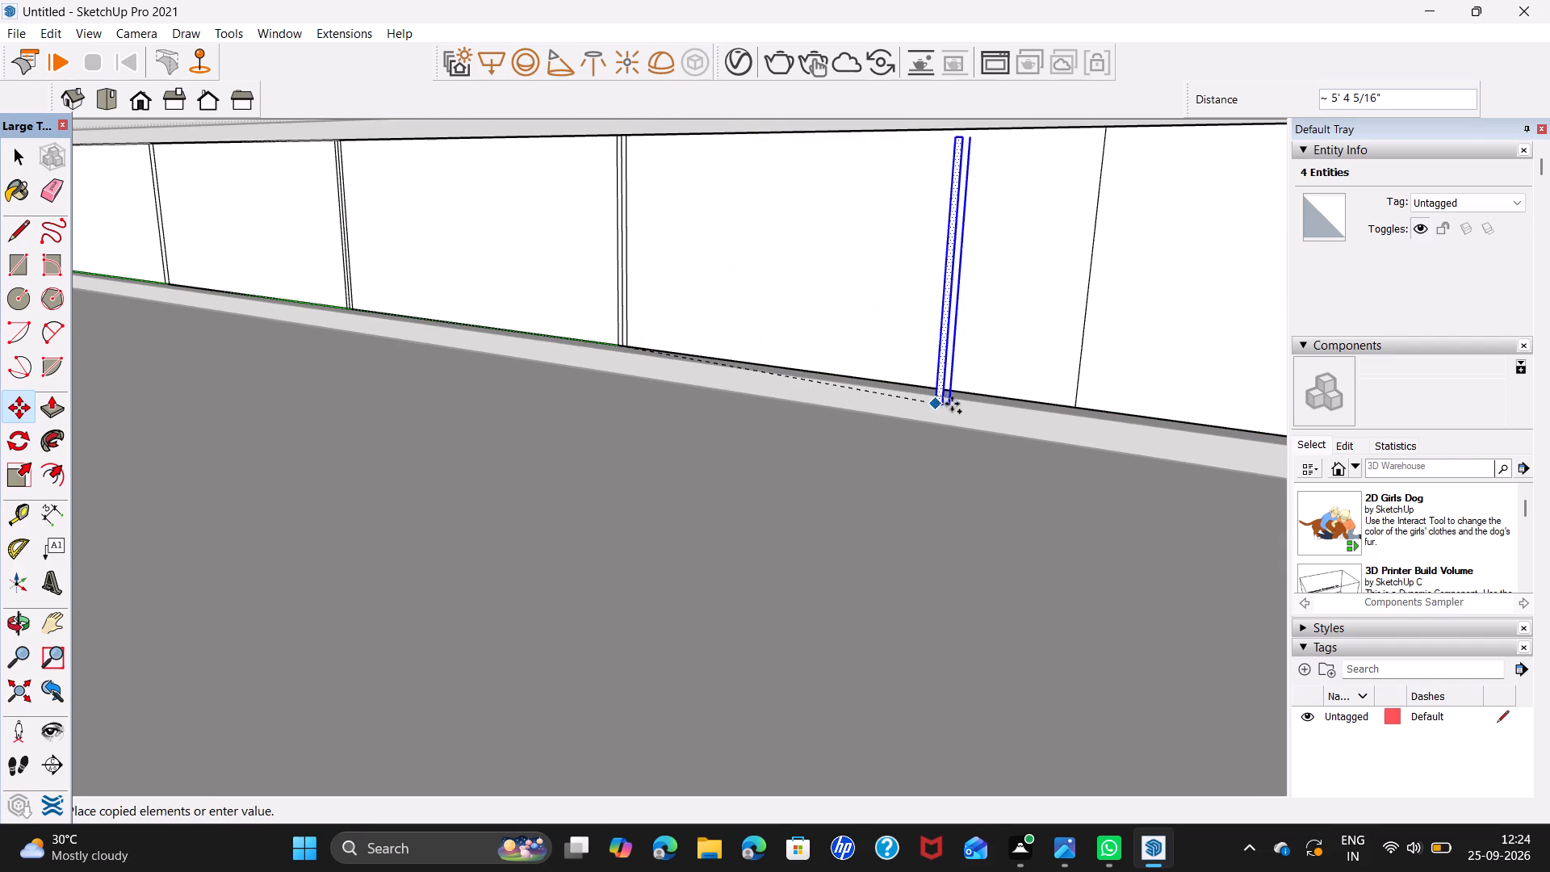
click(1074, 407)
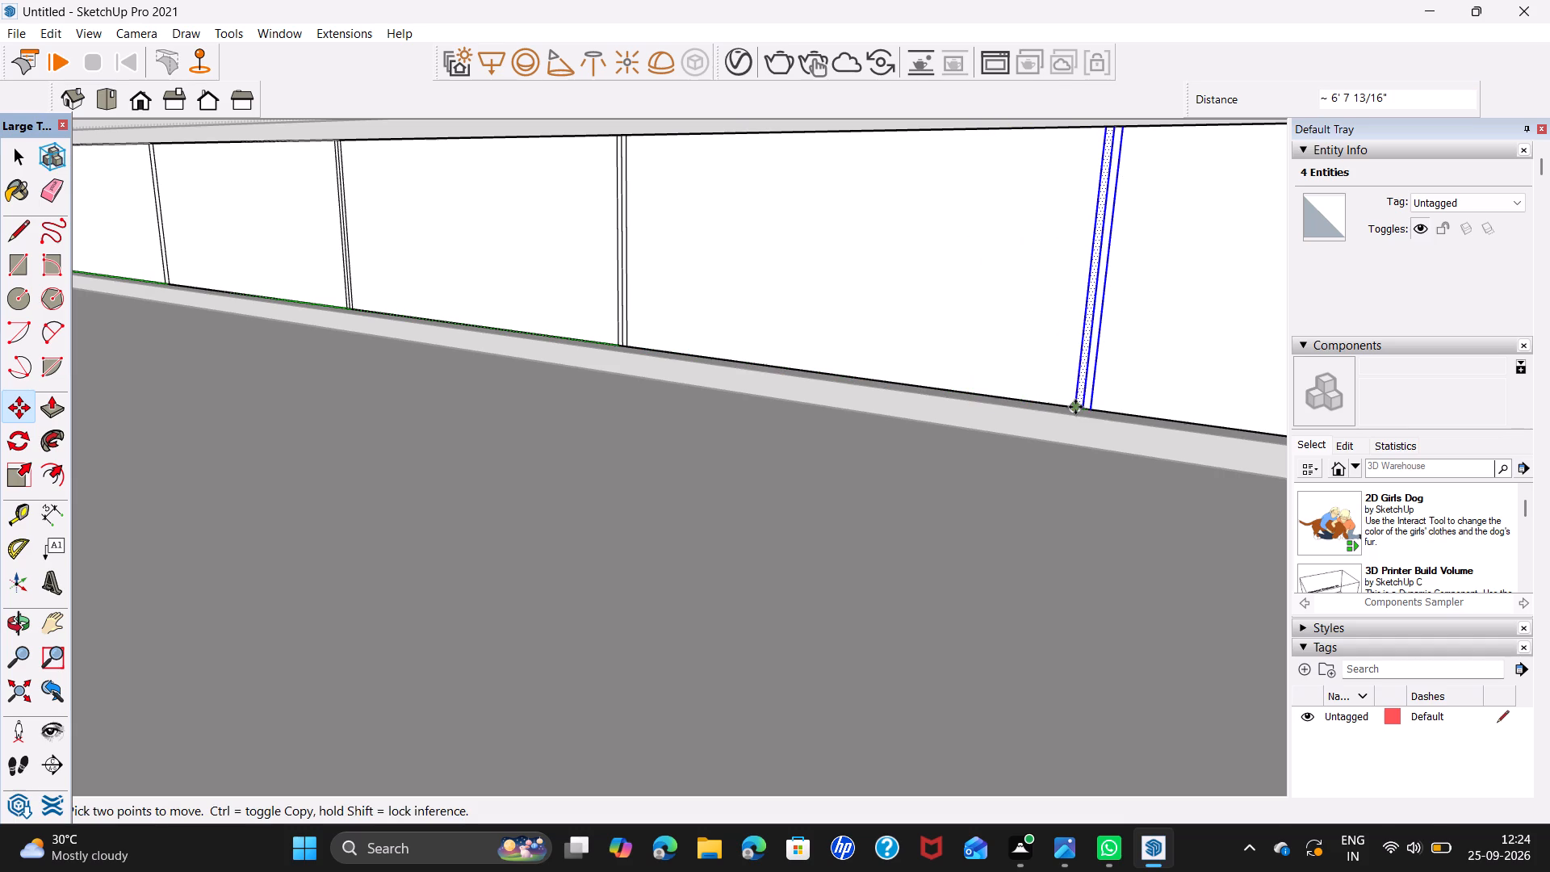
click(1075, 405)
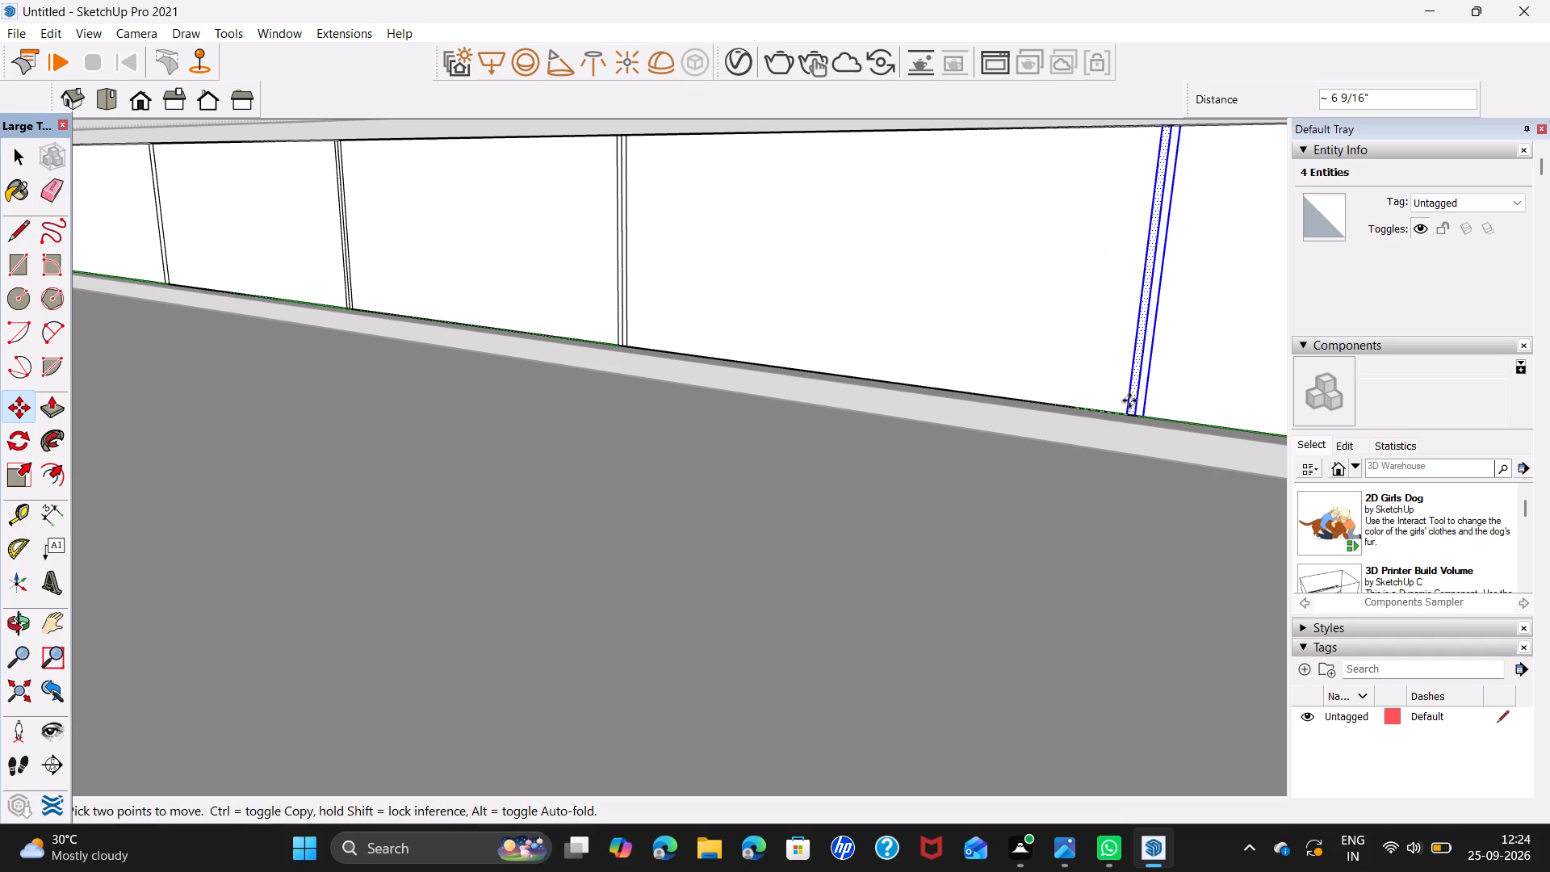
shift+middle_drag(1134, 405, 229, 343)
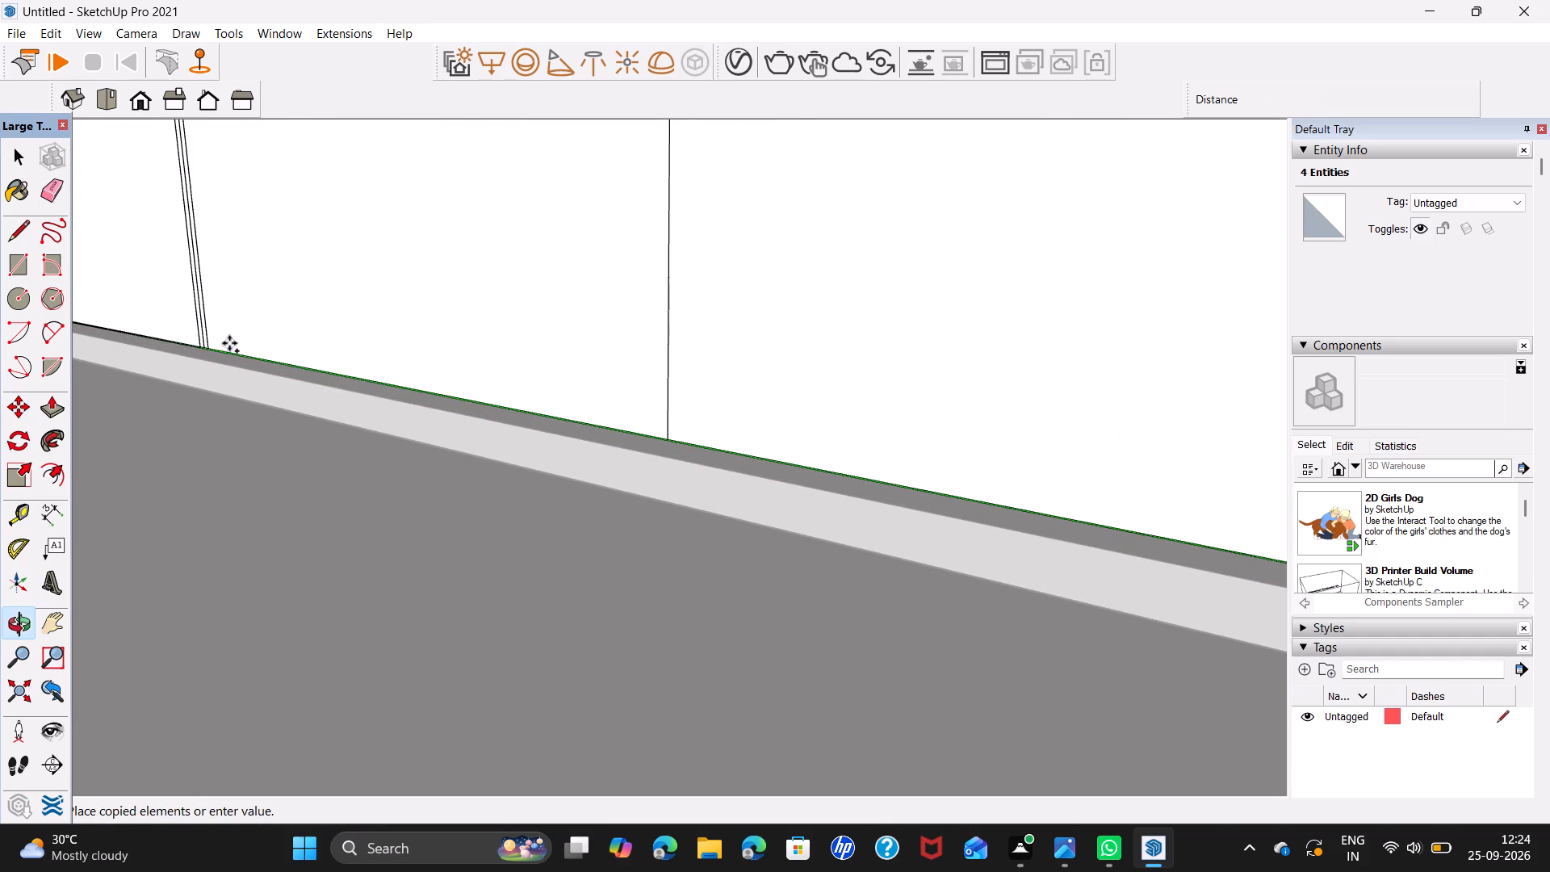
click(666, 439)
Copy the divider strip from its bottom midpoint onto the last division line, nearest the cabinet front's near corner.
key(space)
scroll(844, 460, down, 11)
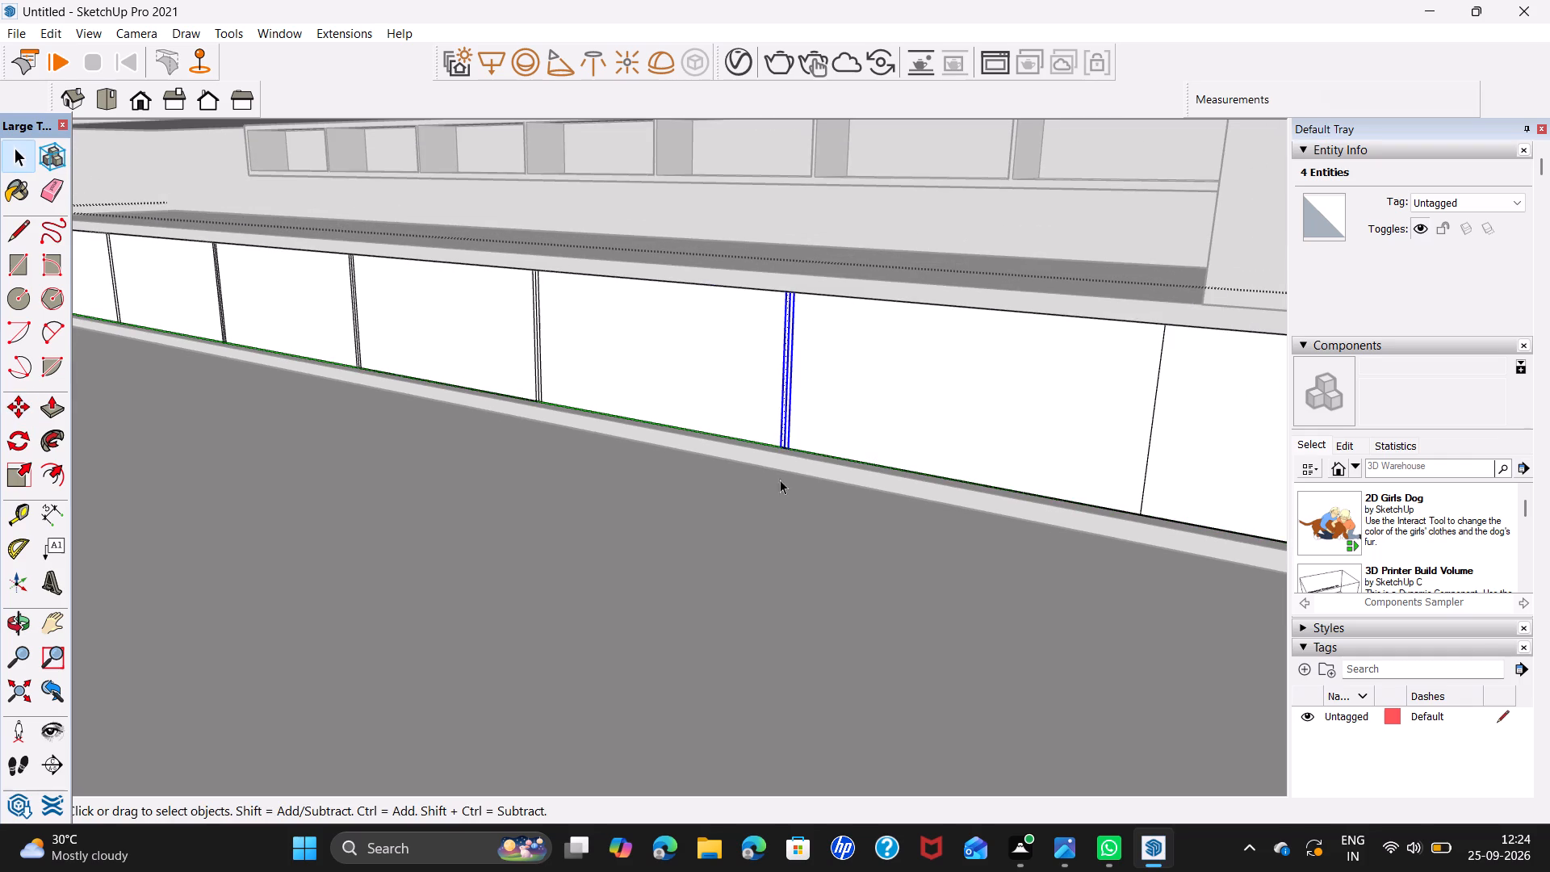
scroll(777, 443, up, 14)
key(m)
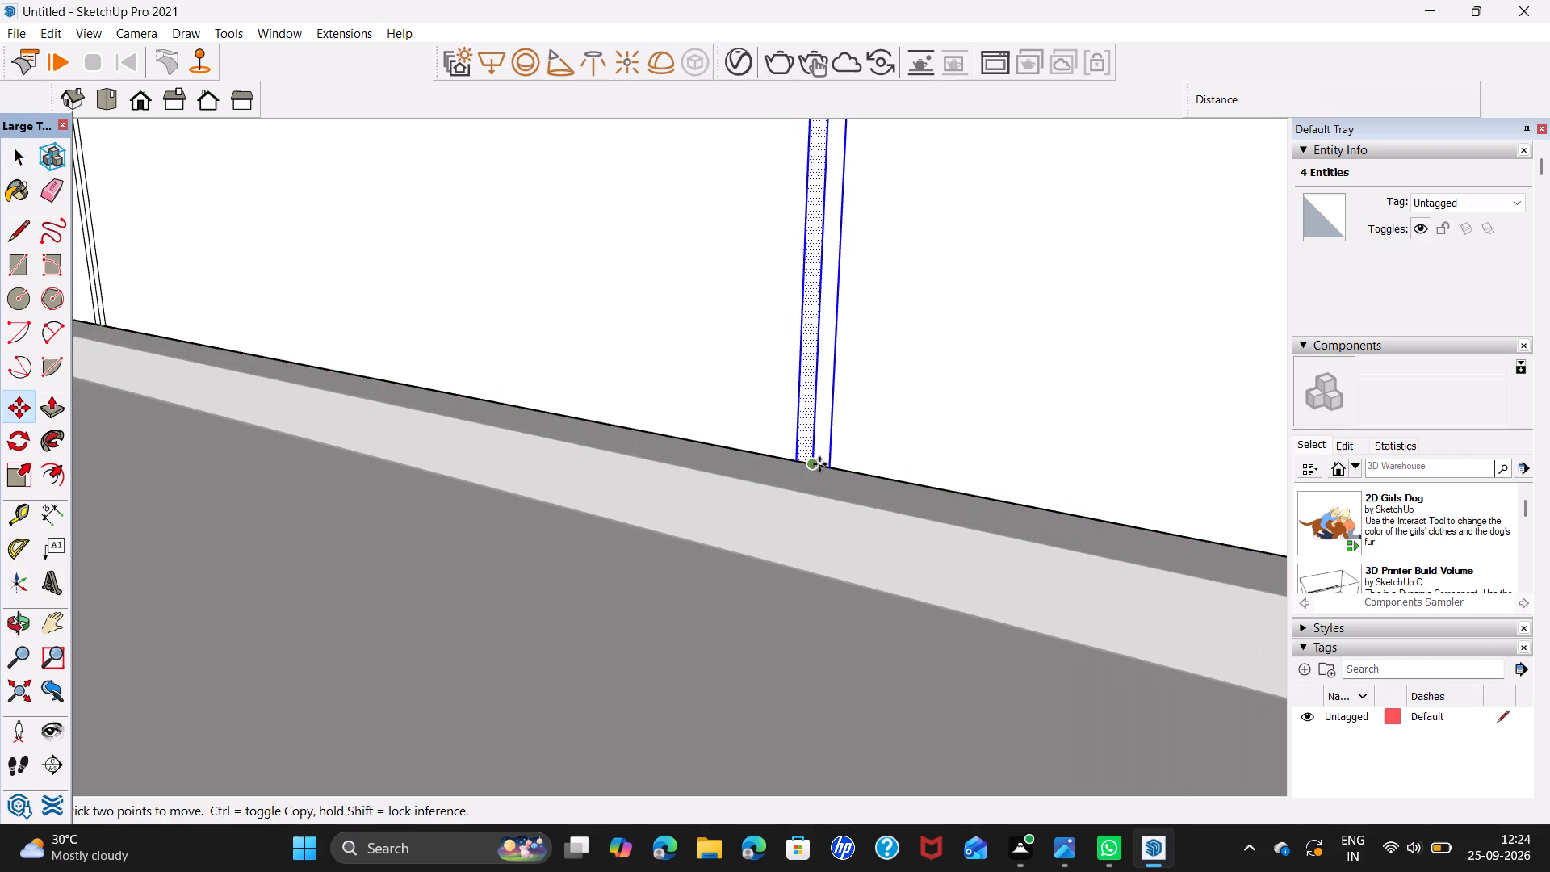
click(811, 462)
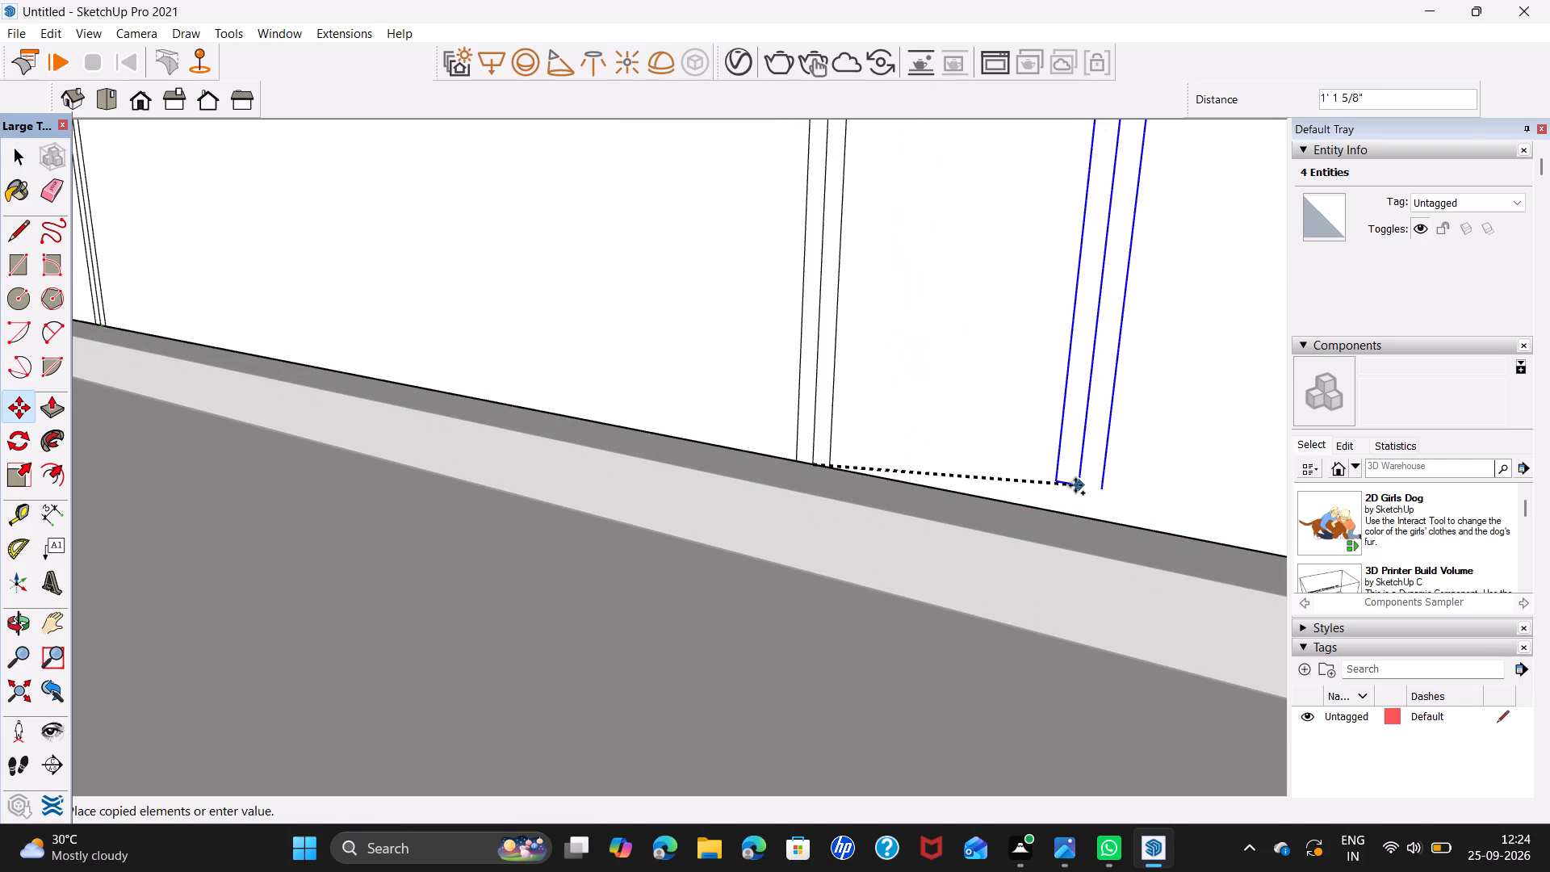
shift+middle_drag(974, 473, 218, 300)
scroll(427, 363, down, 8)
scroll(611, 380, down, 7)
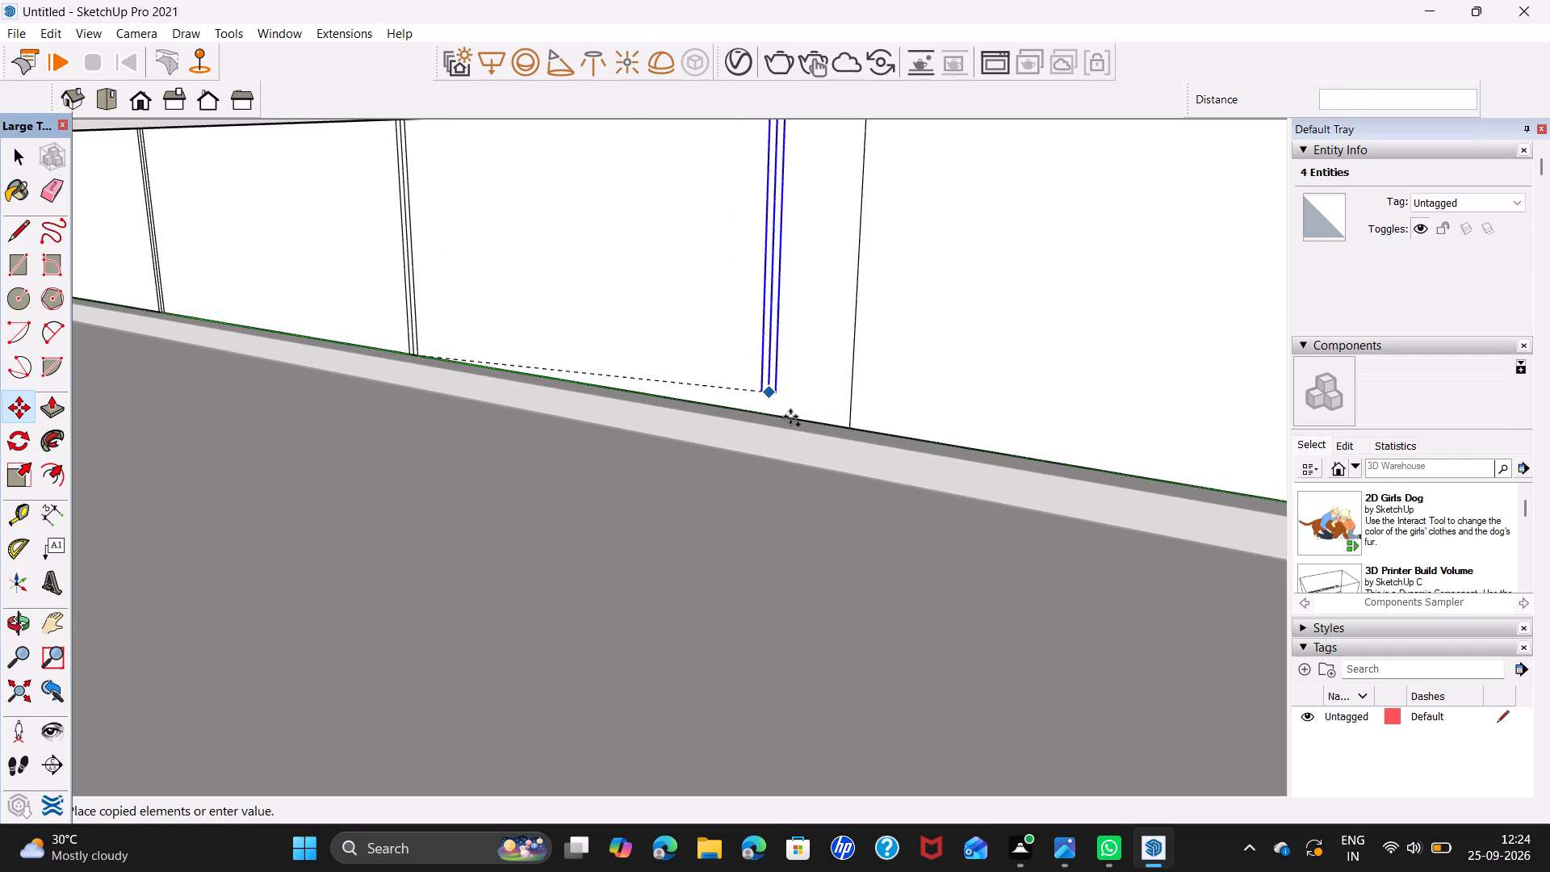
click(845, 426)
Delete the middle lines inside the two divider strips closest to the cabinet front's near corner.
scroll(881, 430, down, 7)
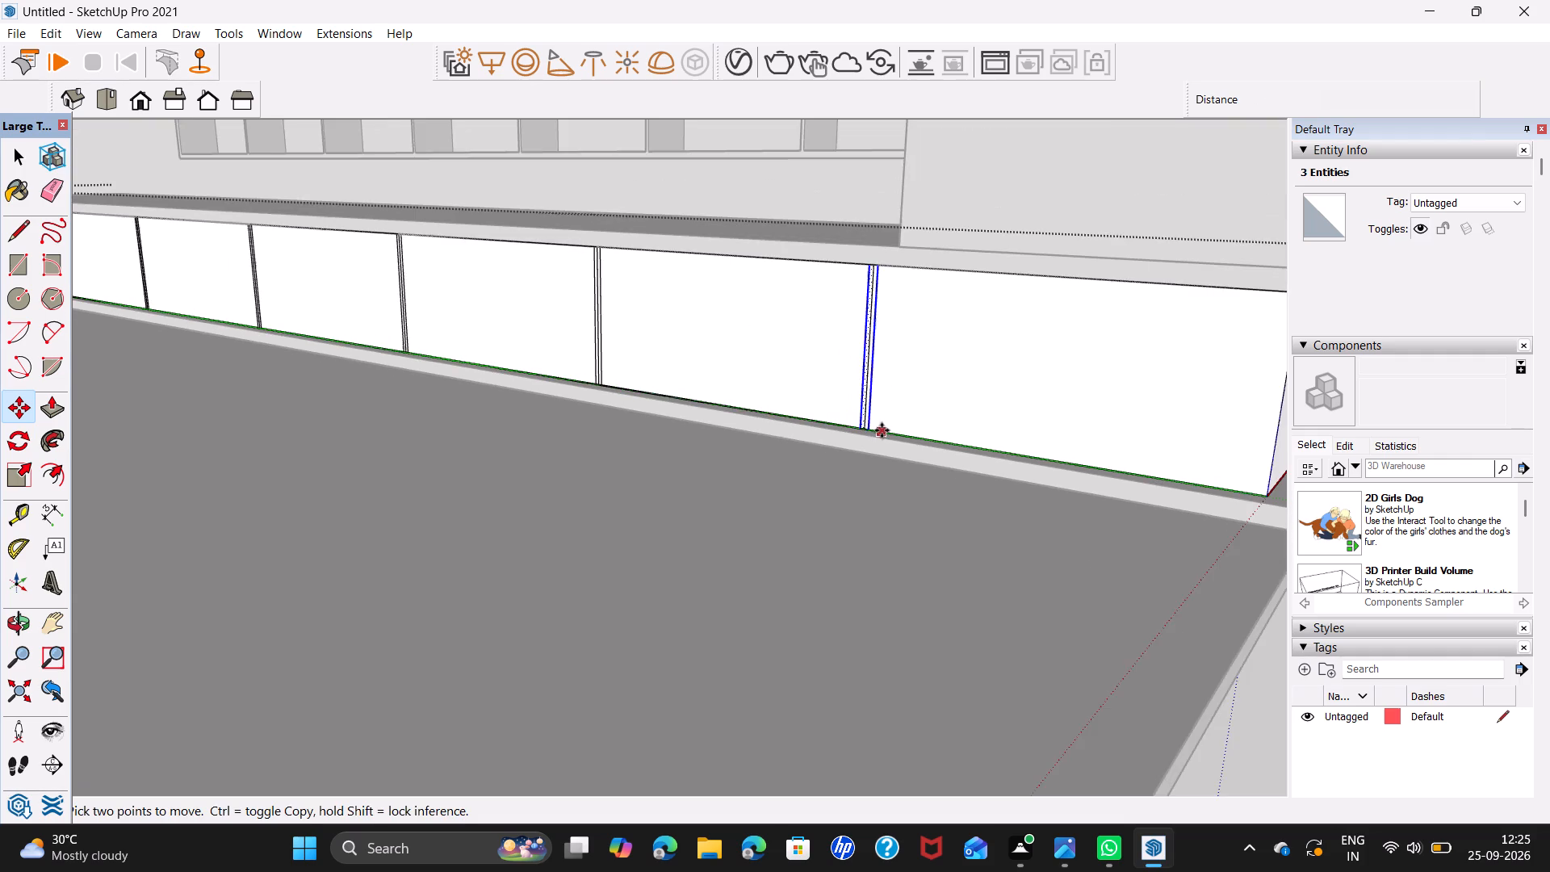
scroll(908, 434, down, 1)
key(space)
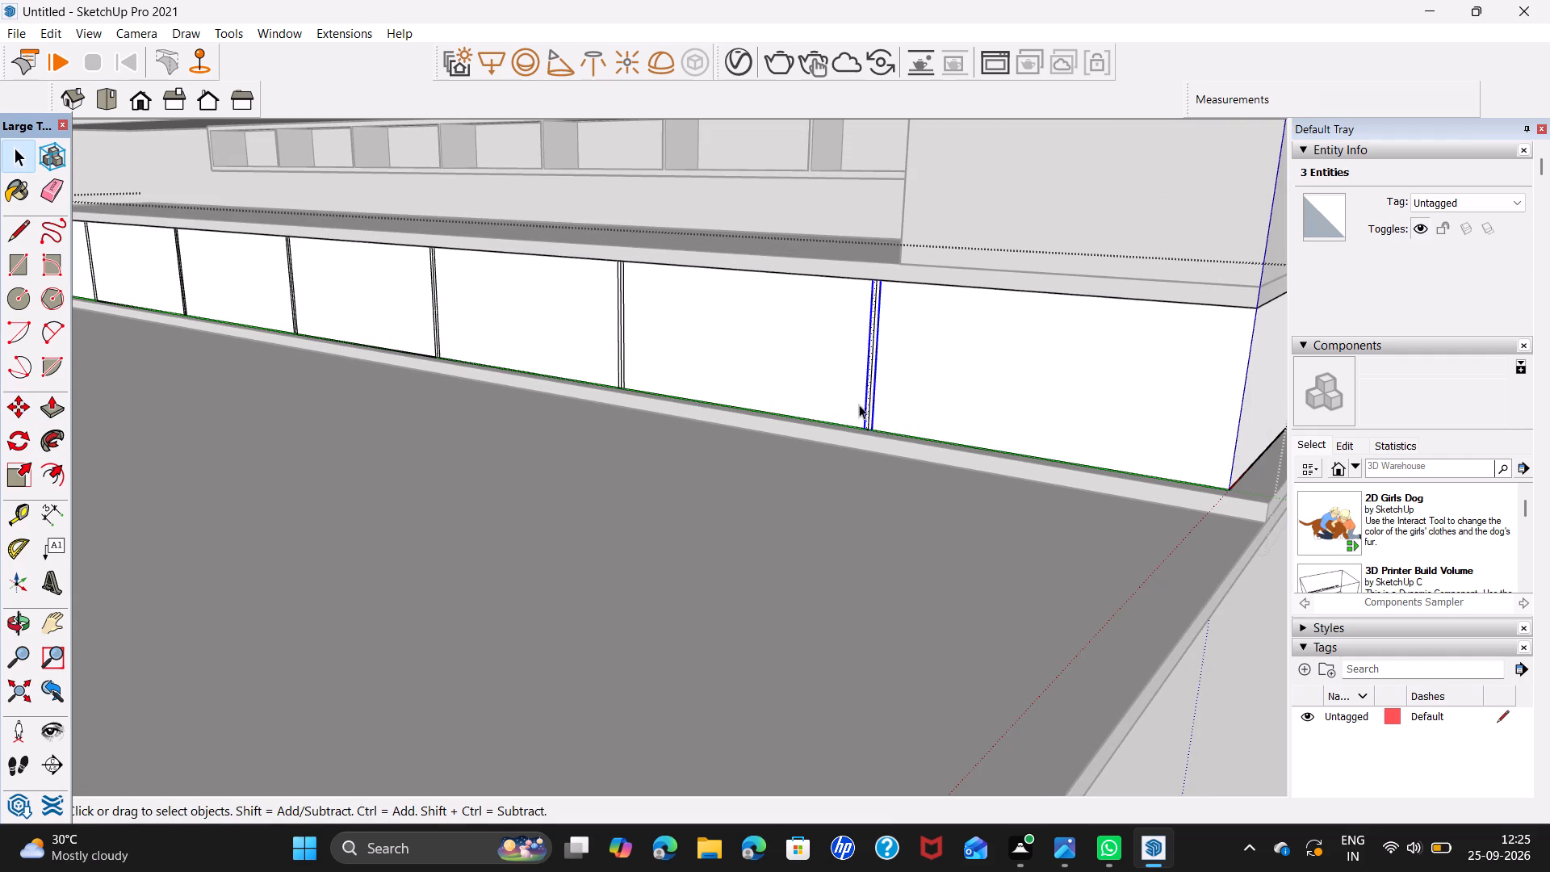
scroll(859, 405, up, 8)
click(883, 424)
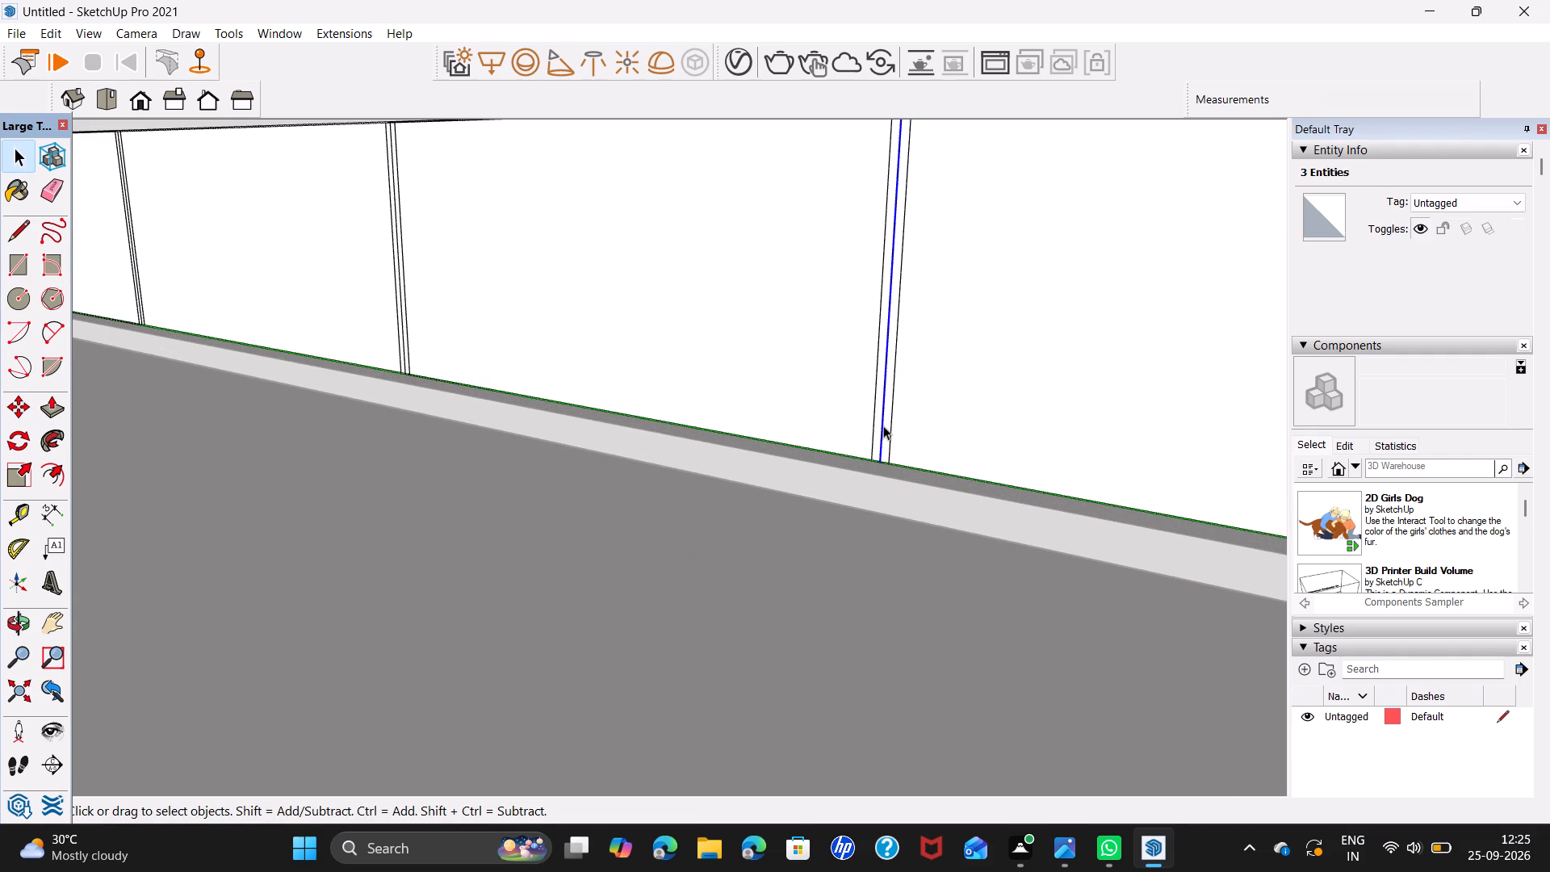
key(Delete)
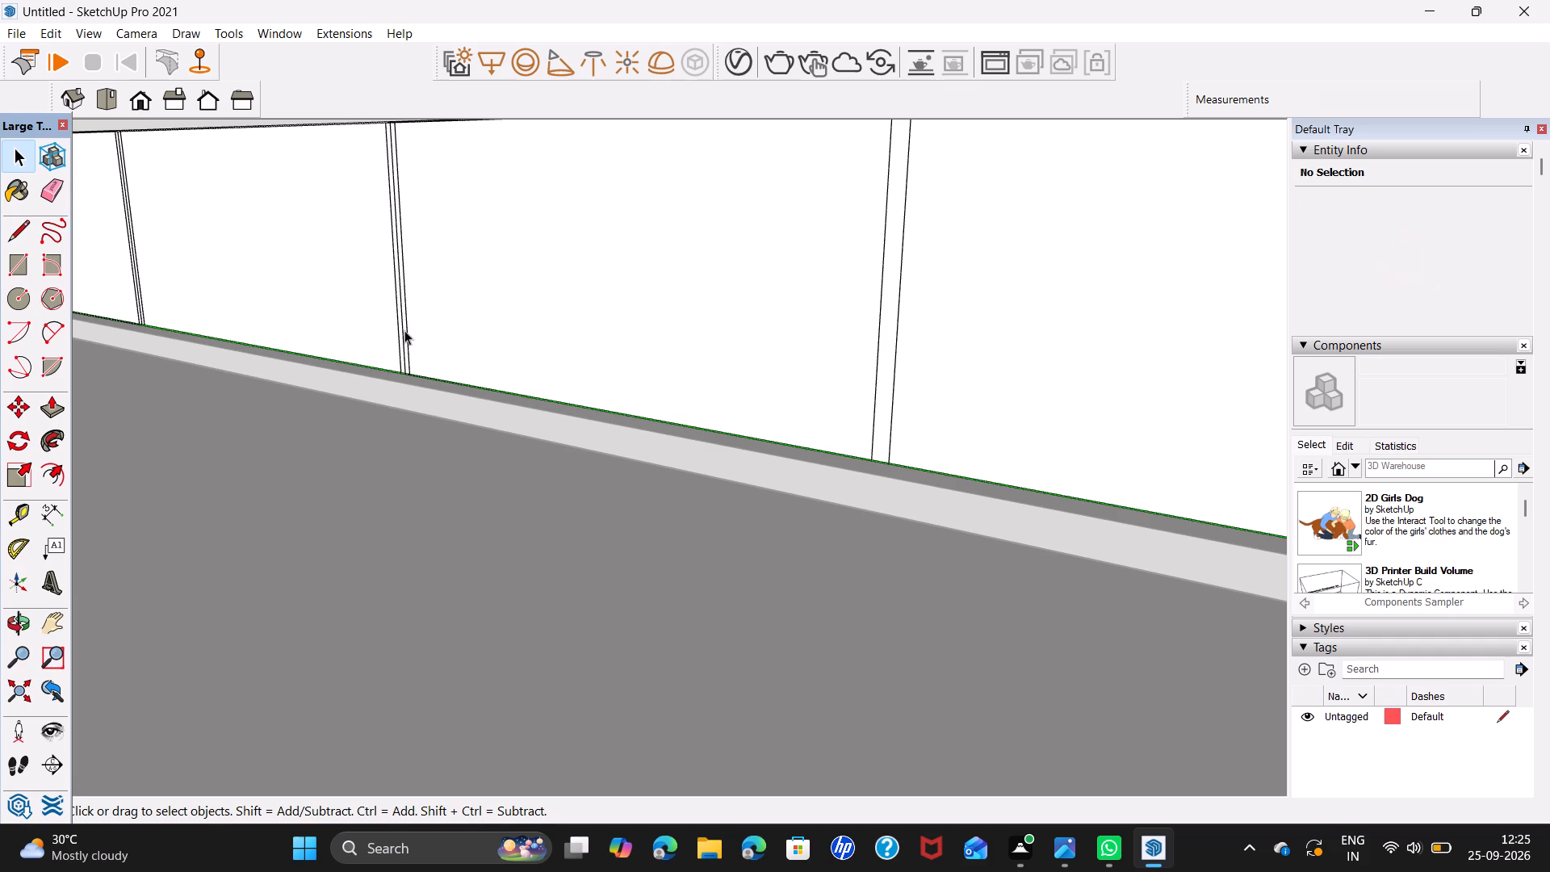
click(402, 325)
key(Delete)
Delete the middle lines inside the remaining three divider strips toward the cabinet front's far end.
shift+middle_drag(215, 268, 687, 405)
scroll(589, 399, up, 7)
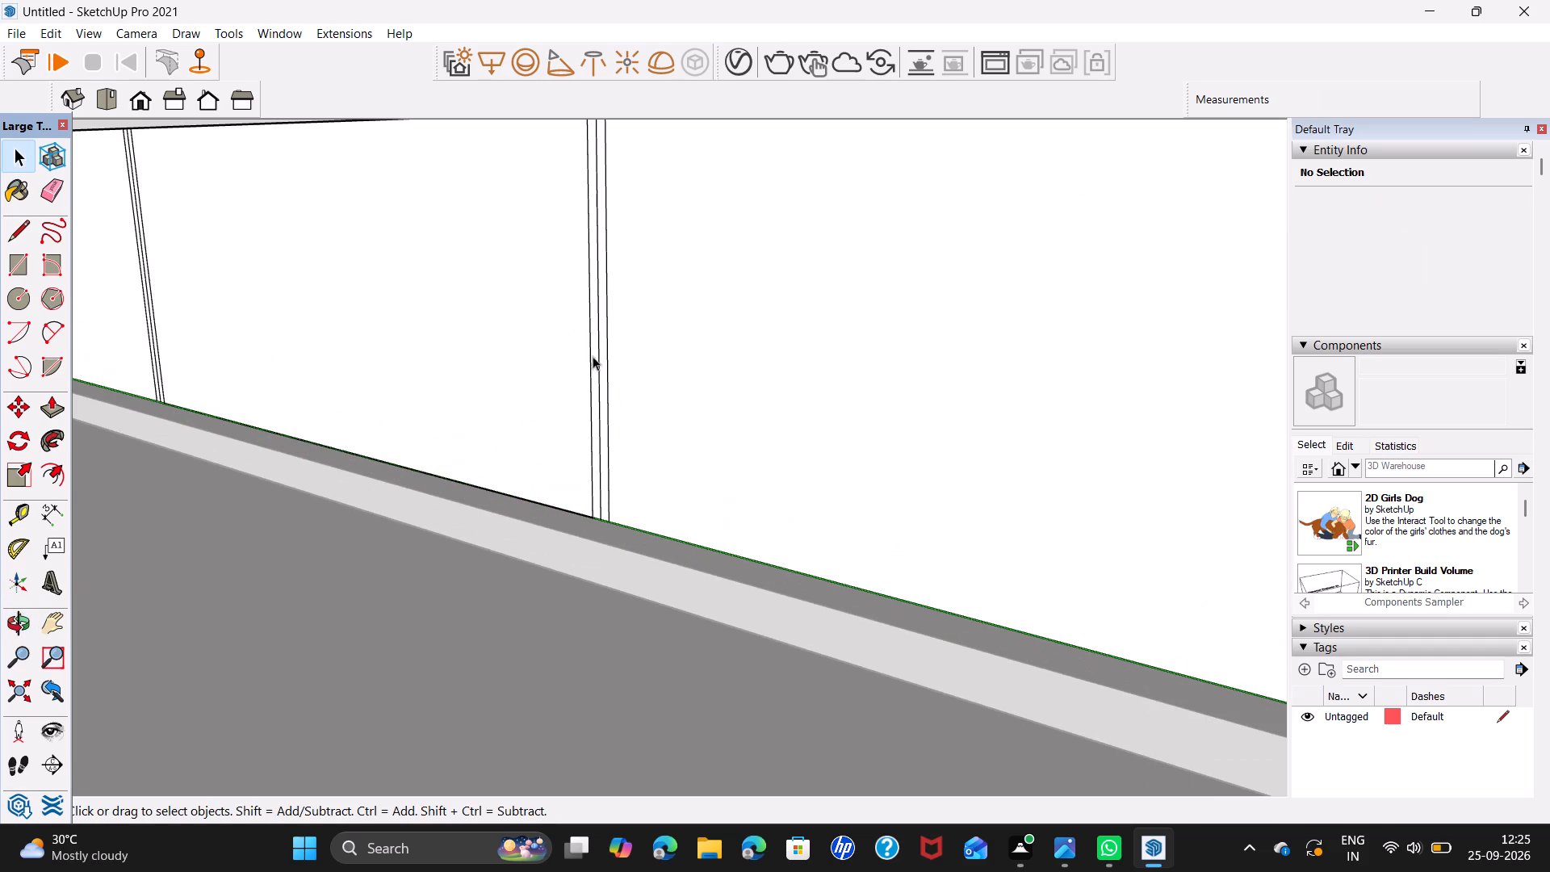
click(600, 383)
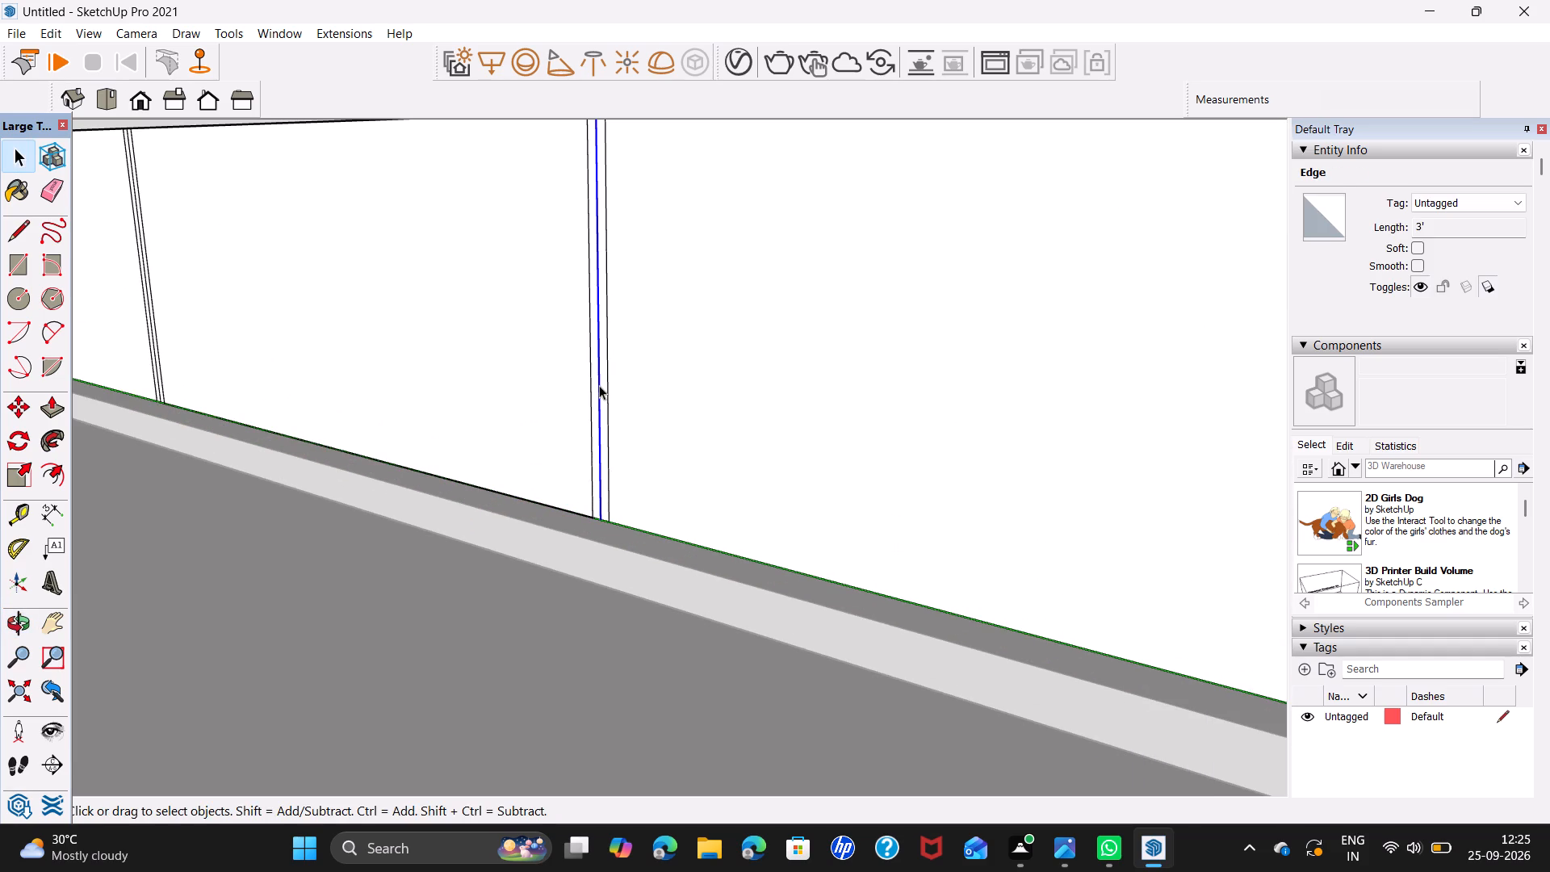
key(Delete)
shift+middle_drag(342, 342, 865, 462)
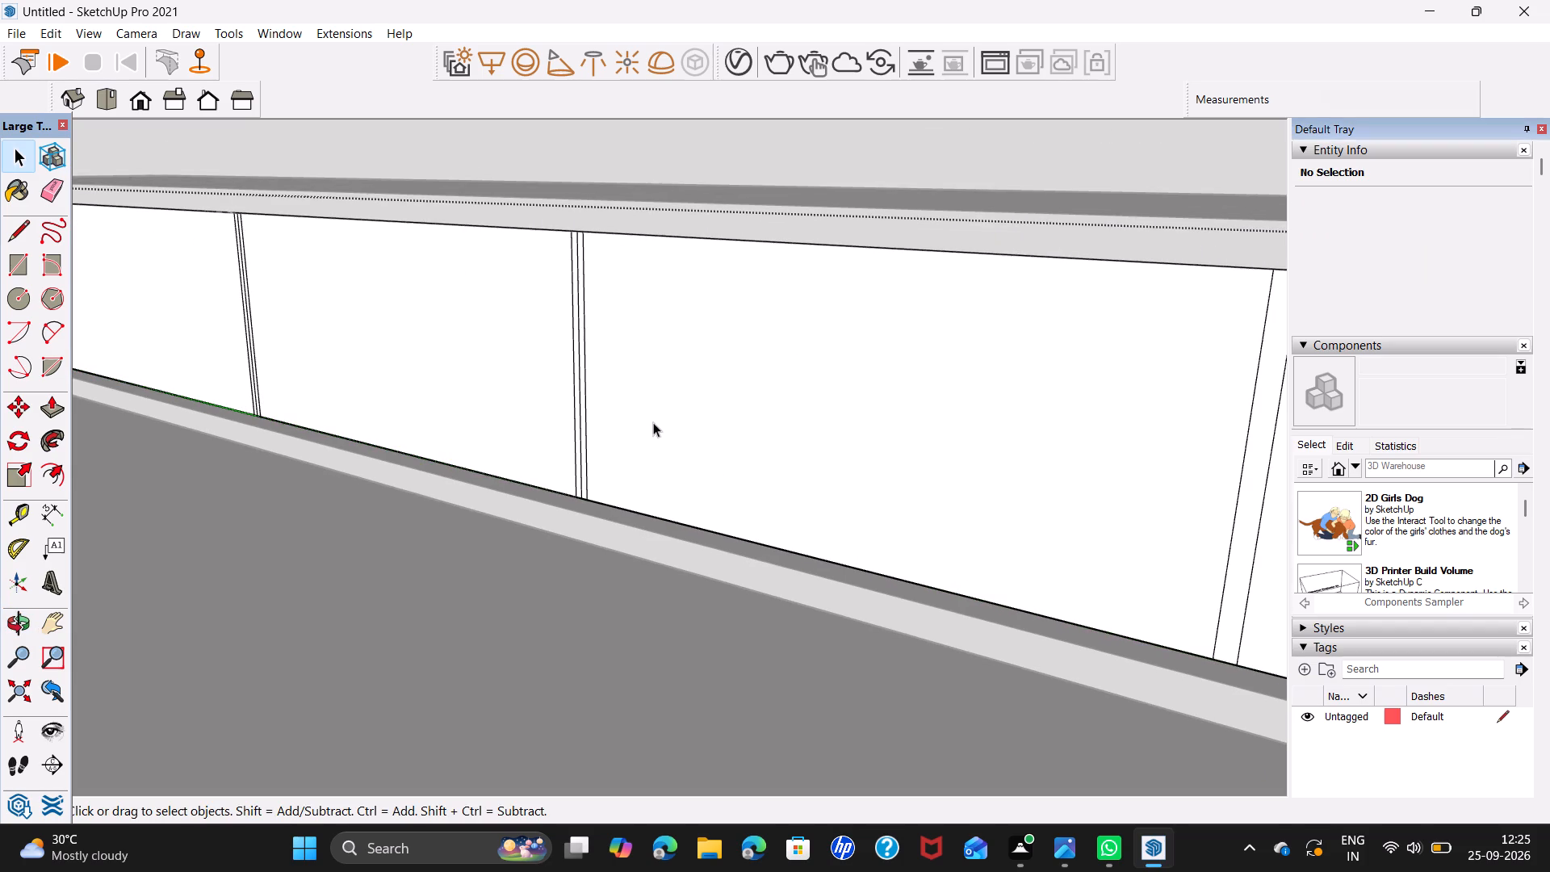
scroll(498, 397, up, 4)
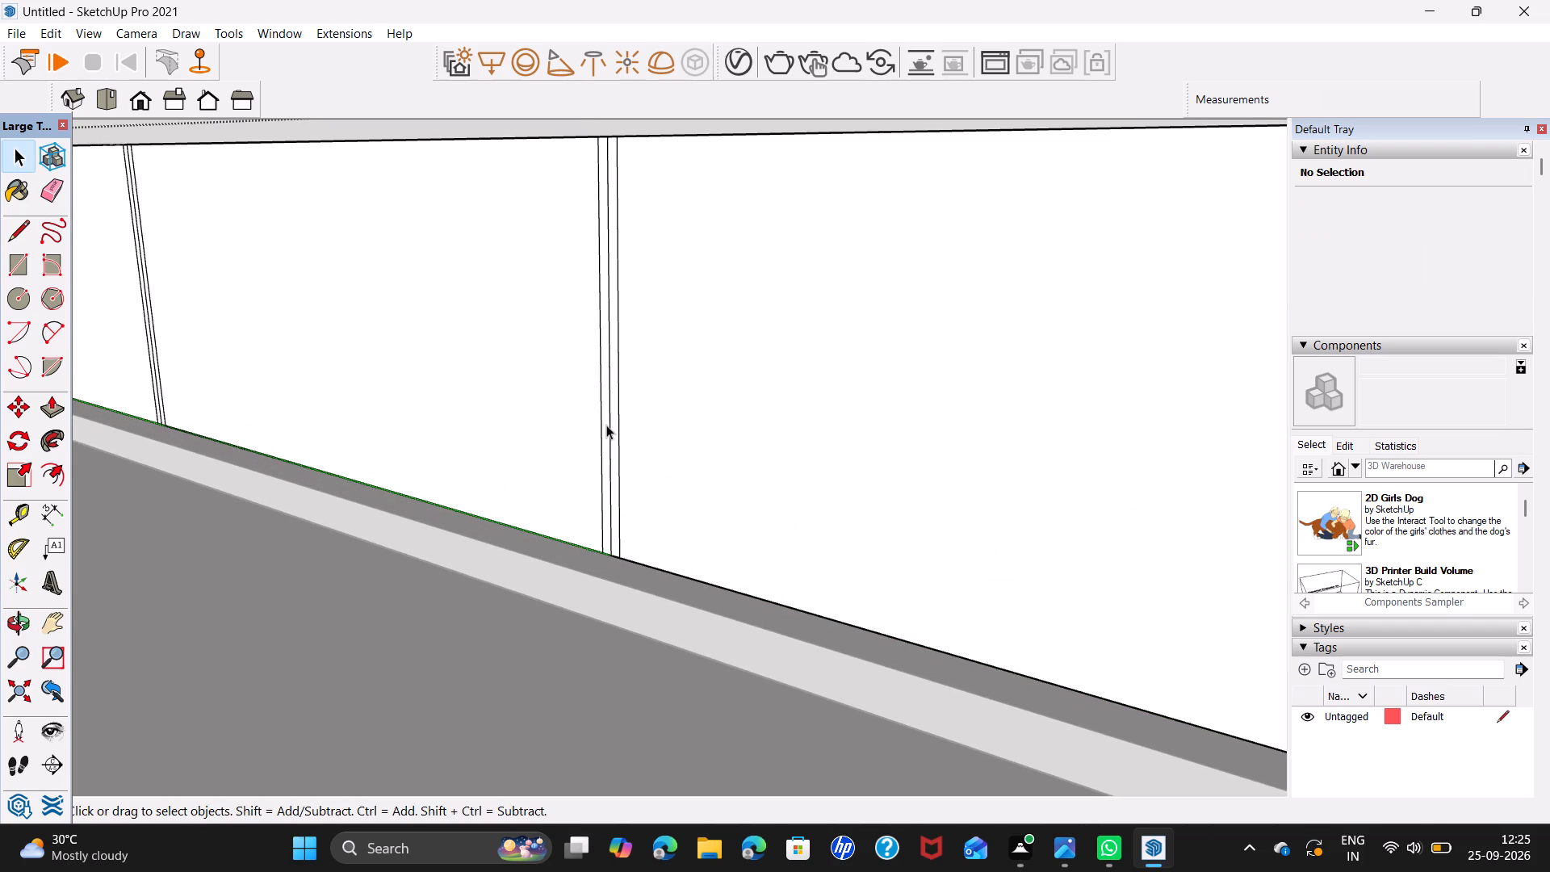
click(605, 426)
click(612, 434)
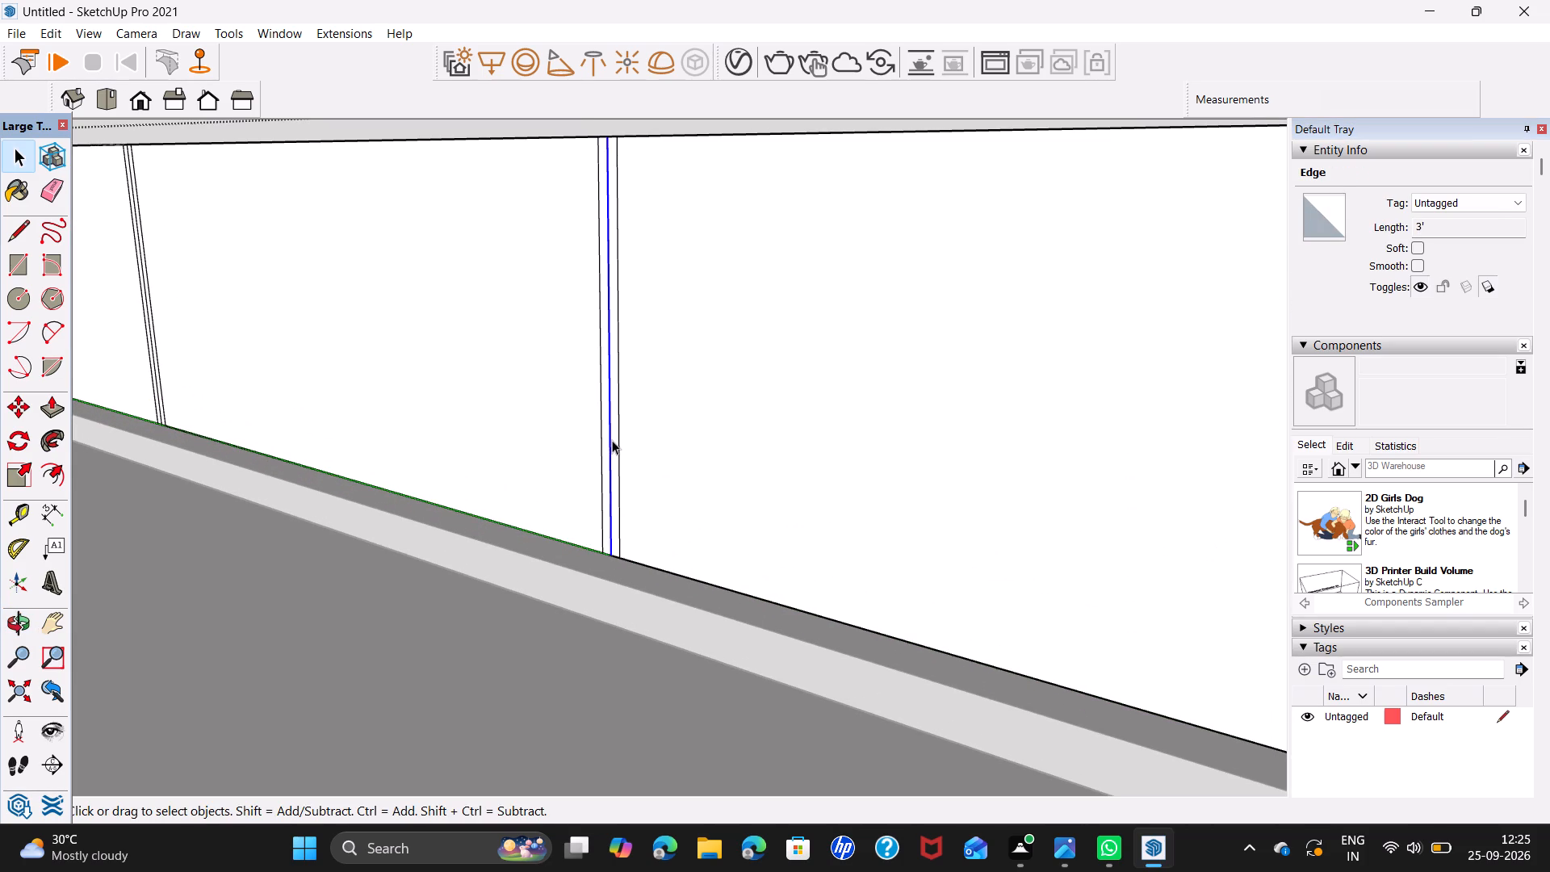
key(Delete)
middle_drag(297, 346, 668, 443)
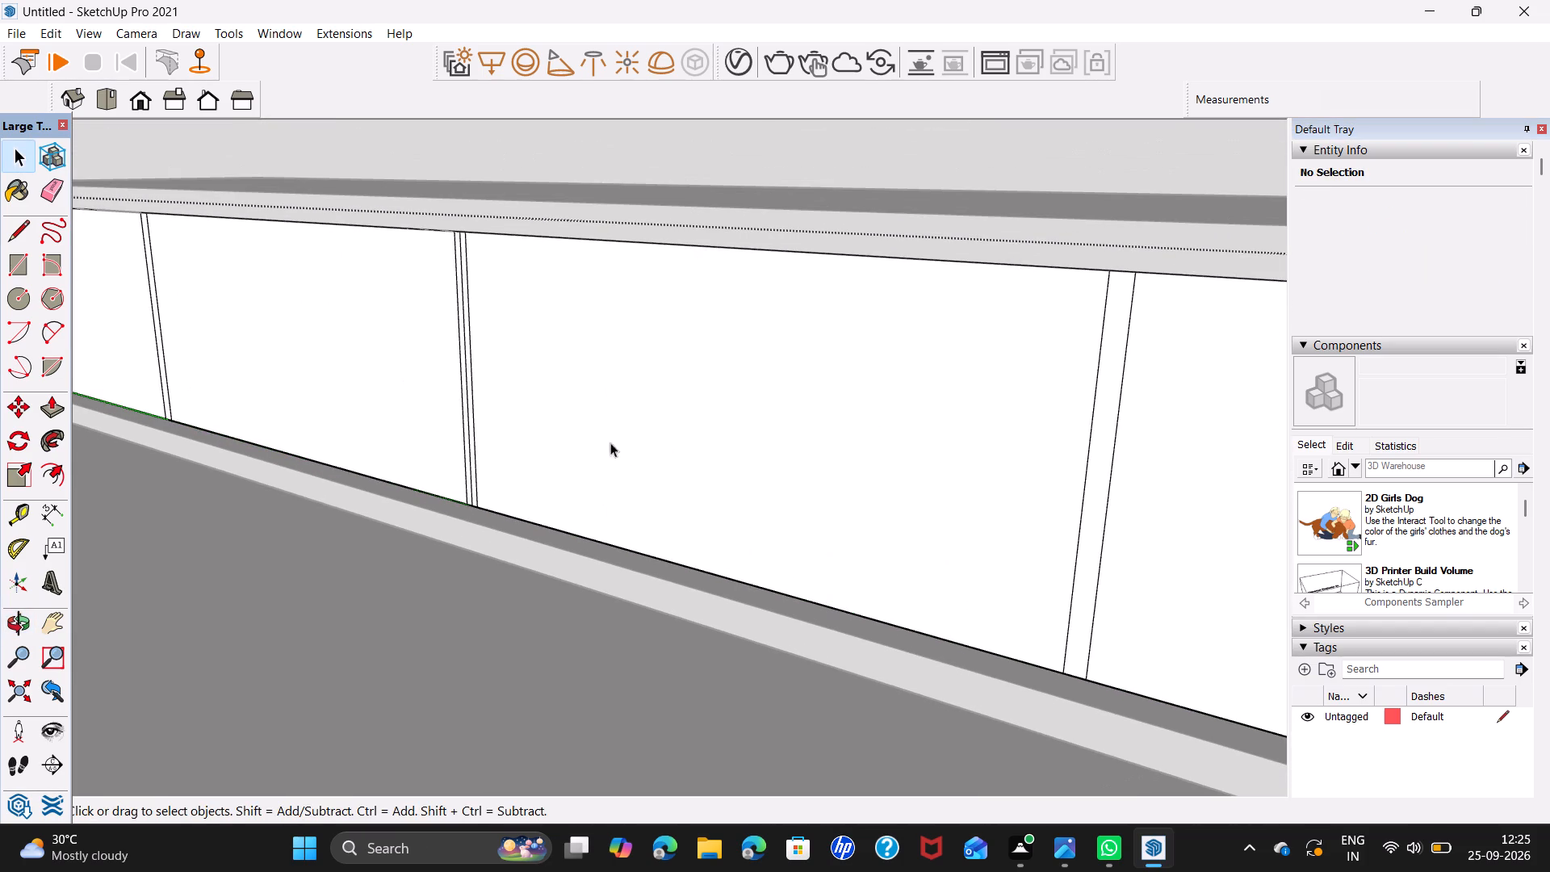
scroll(420, 337, up, 6)
click(508, 379)
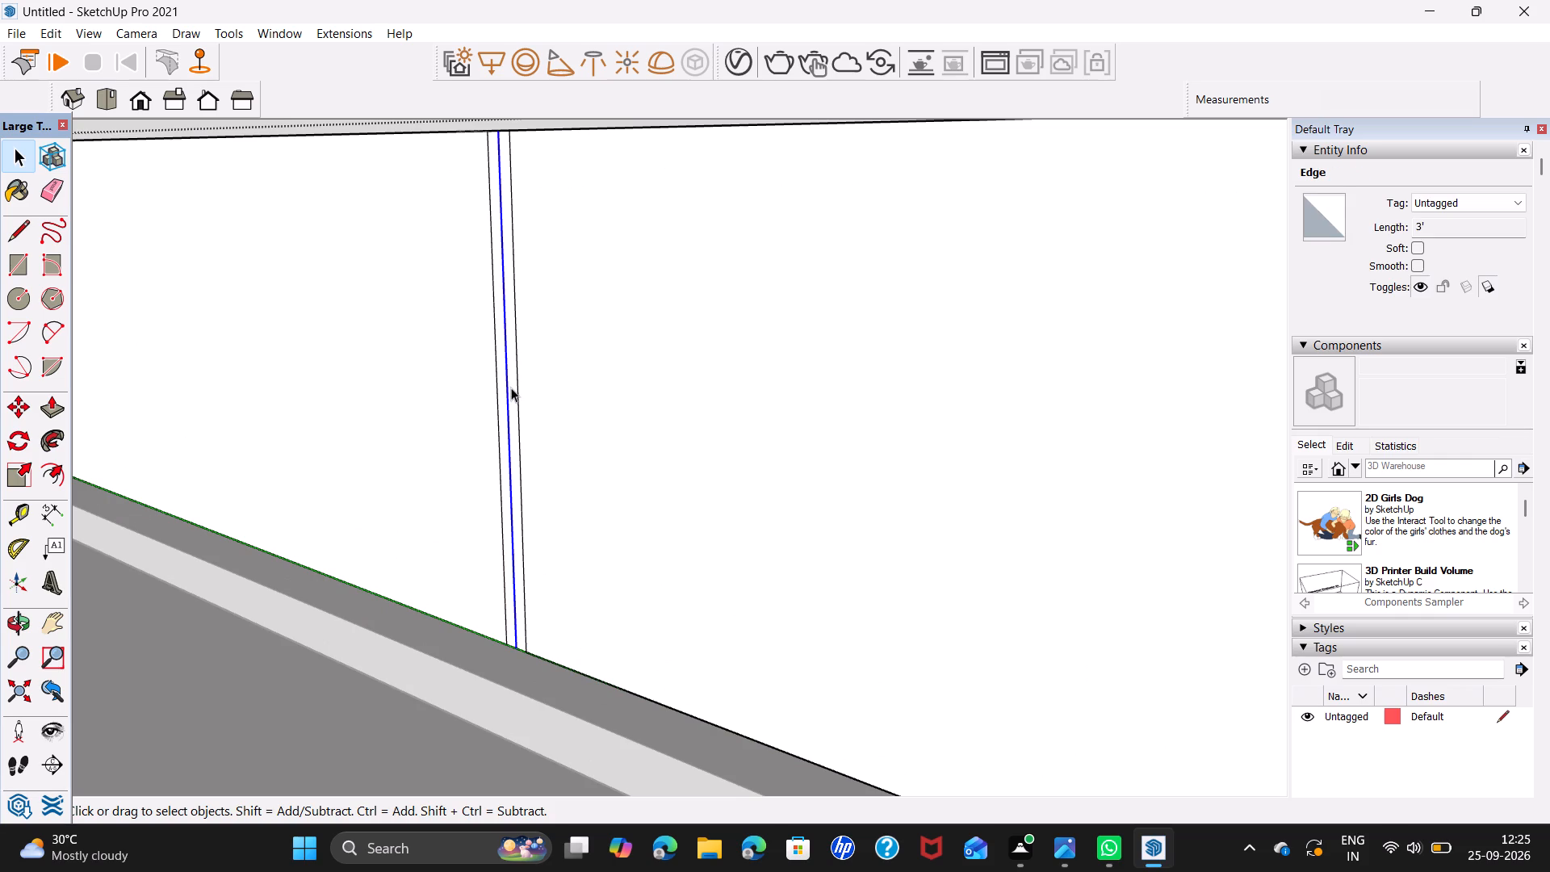
key(Delete)
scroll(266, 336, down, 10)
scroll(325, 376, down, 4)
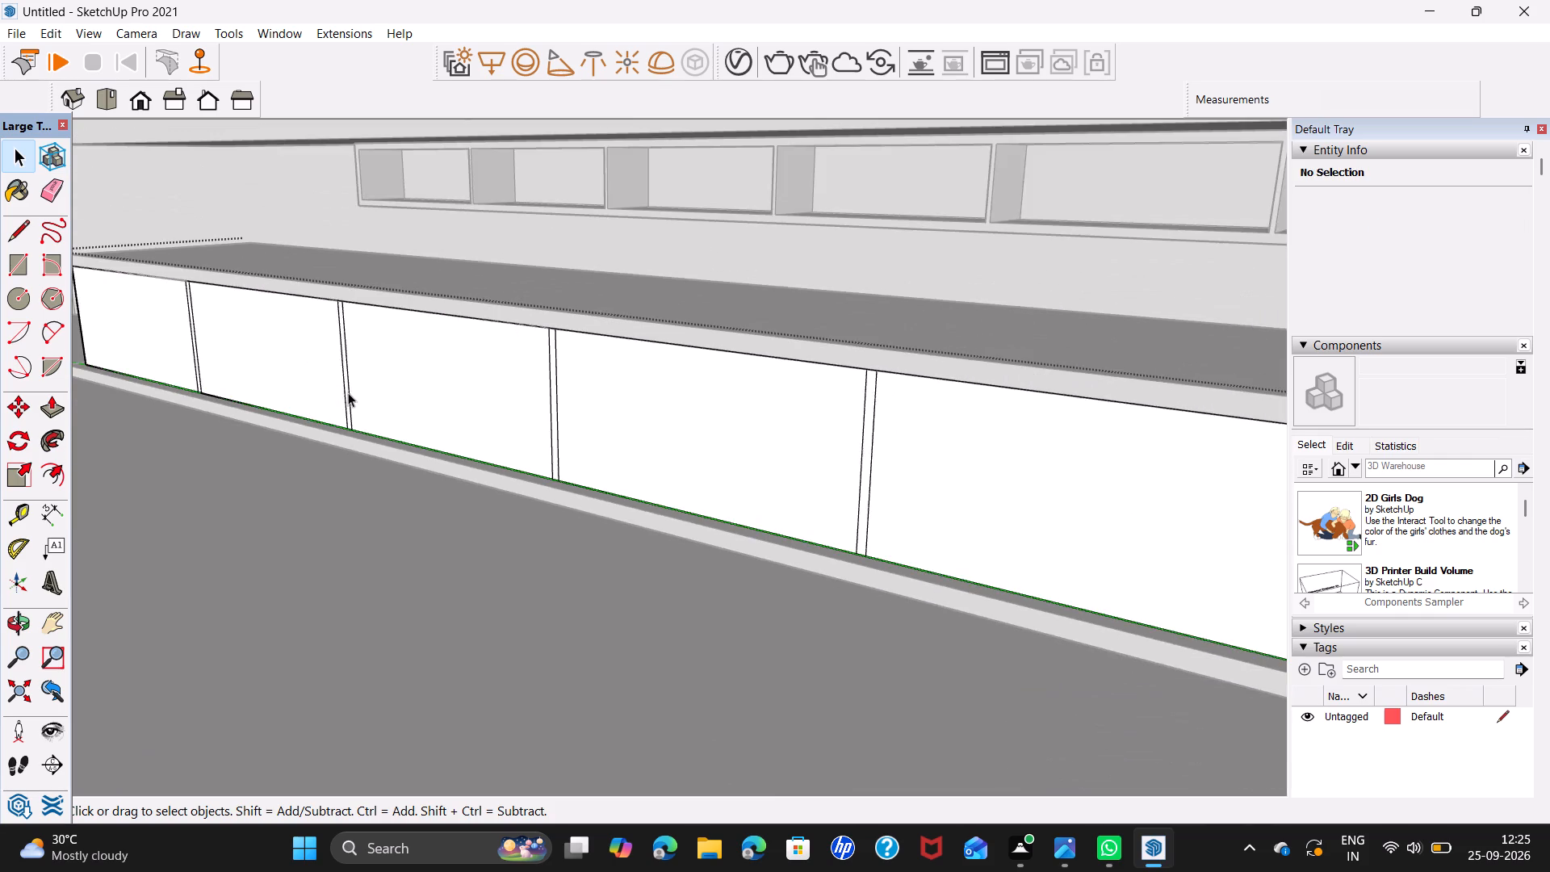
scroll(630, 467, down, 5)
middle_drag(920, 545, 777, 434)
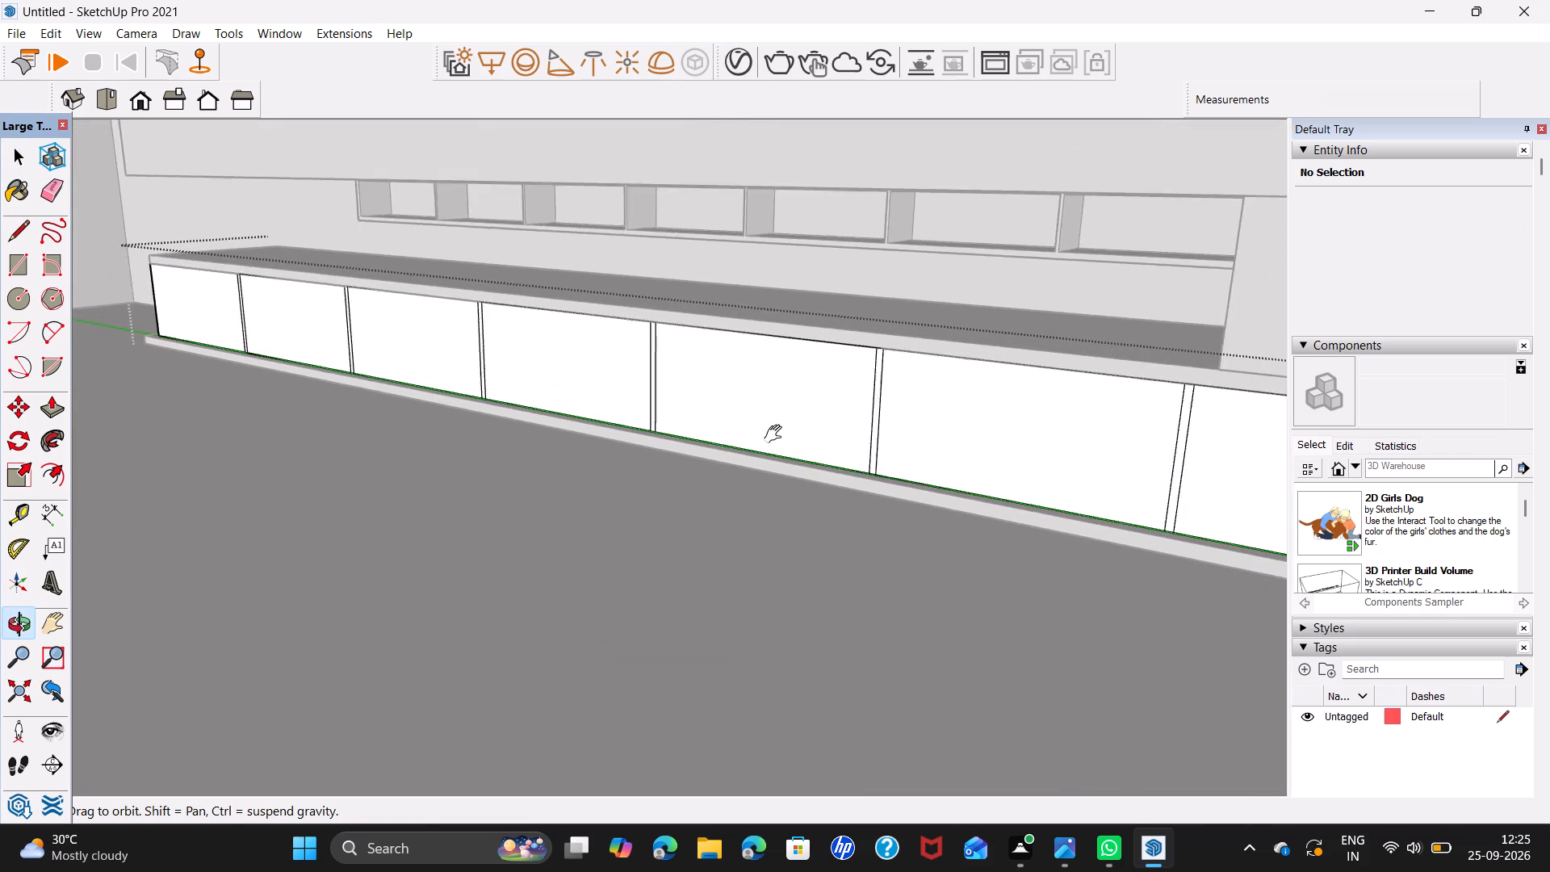
Draw a horizontal line about 6' 5 13/16" long at mid-height across the bay nearest the near corner, from the divider to the corner edge.
middle_drag(777, 434, 650, 367)
shift+middle_drag(1016, 391, 731, 367)
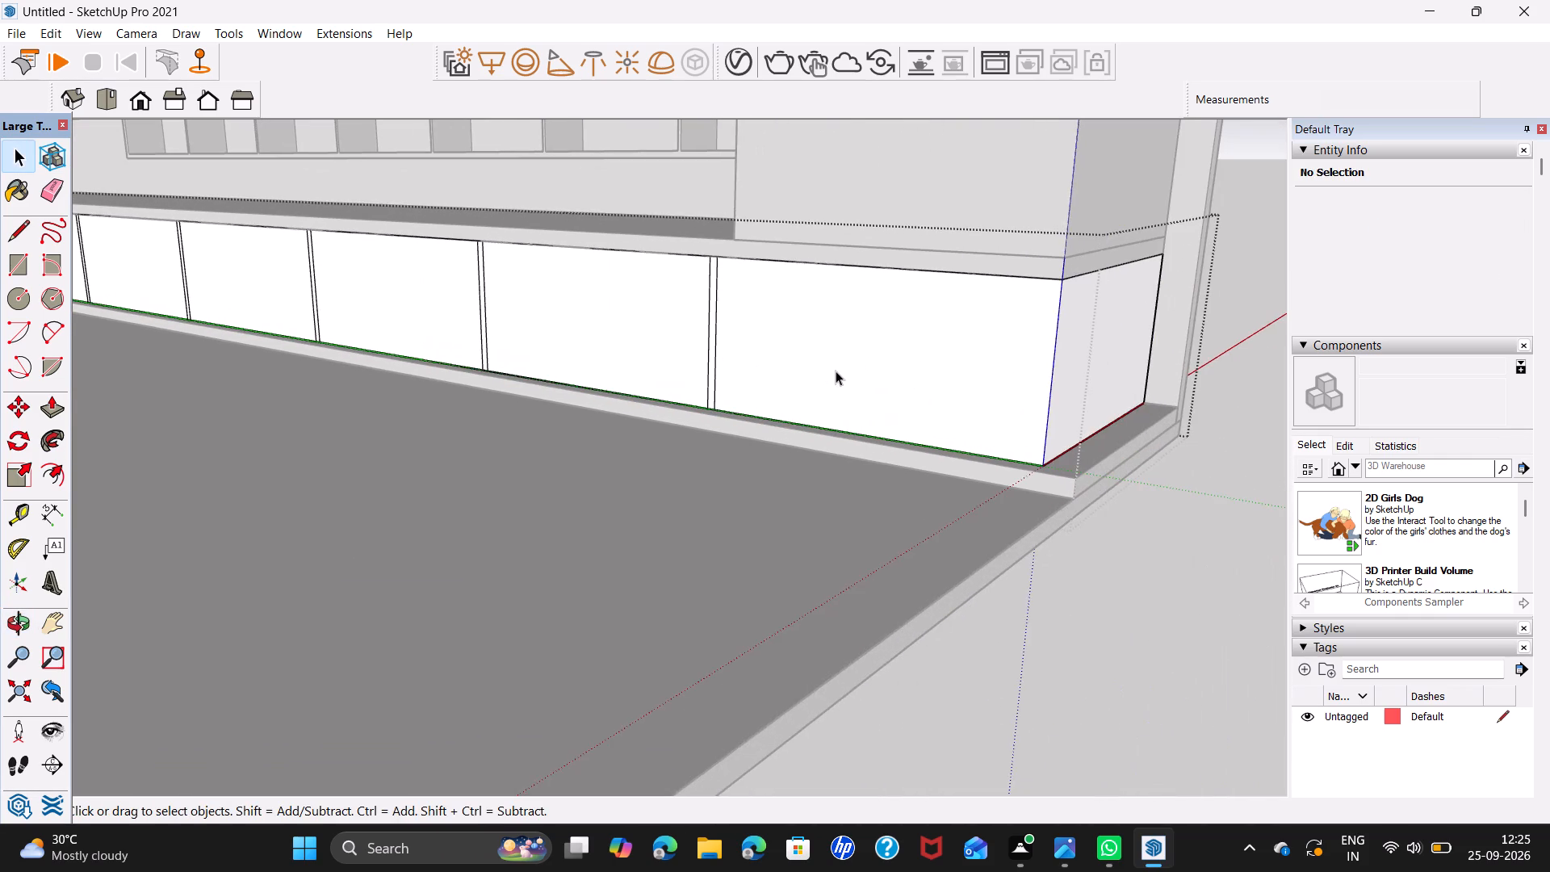
scroll(838, 367, up, 4)
key(l)
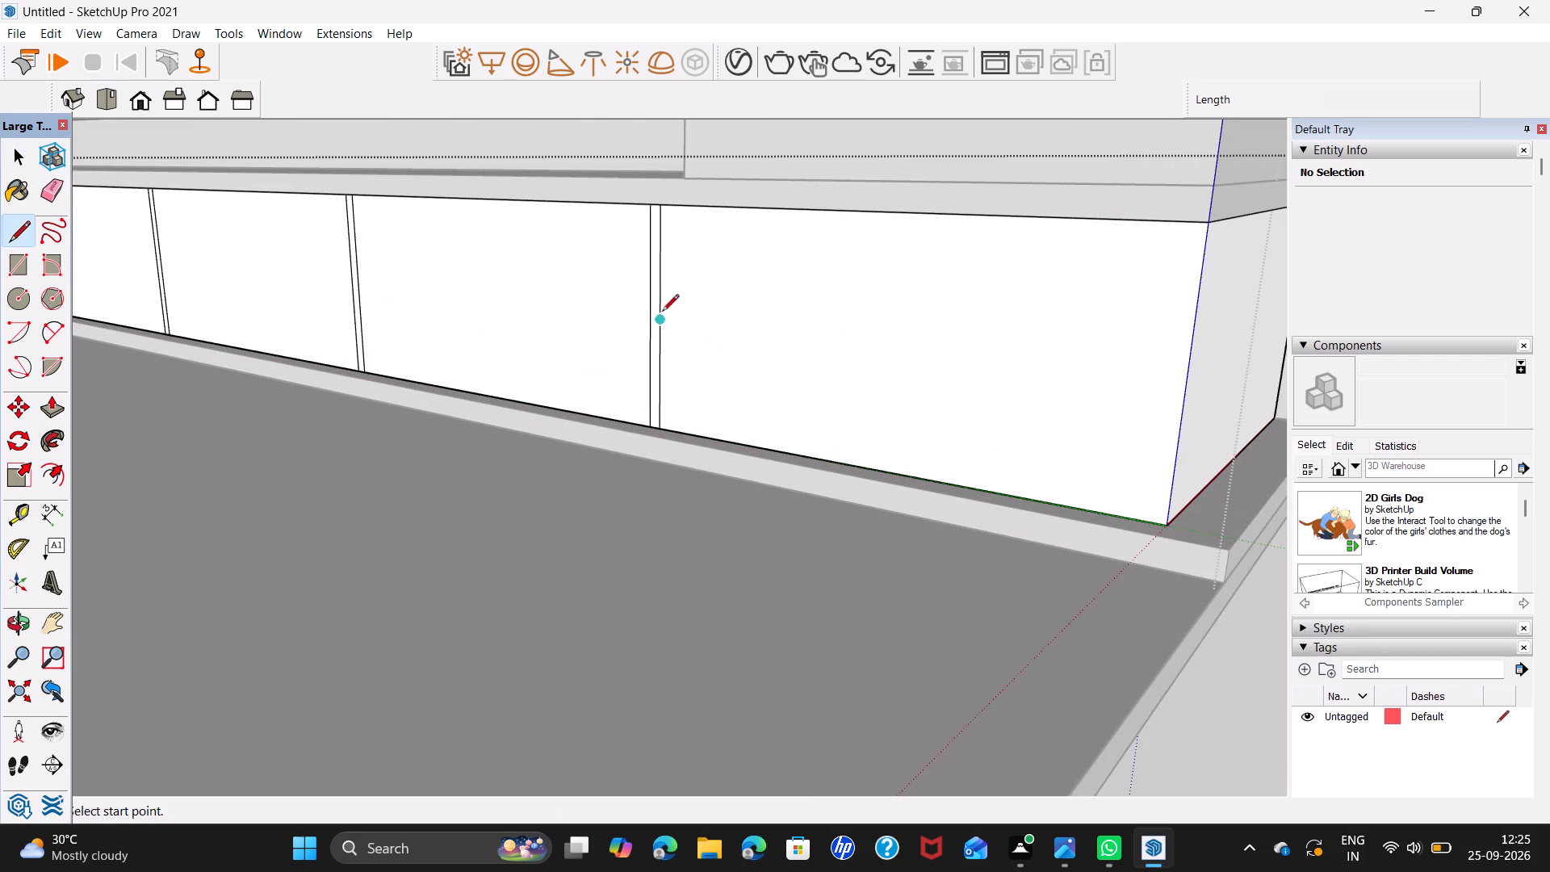
click(661, 319)
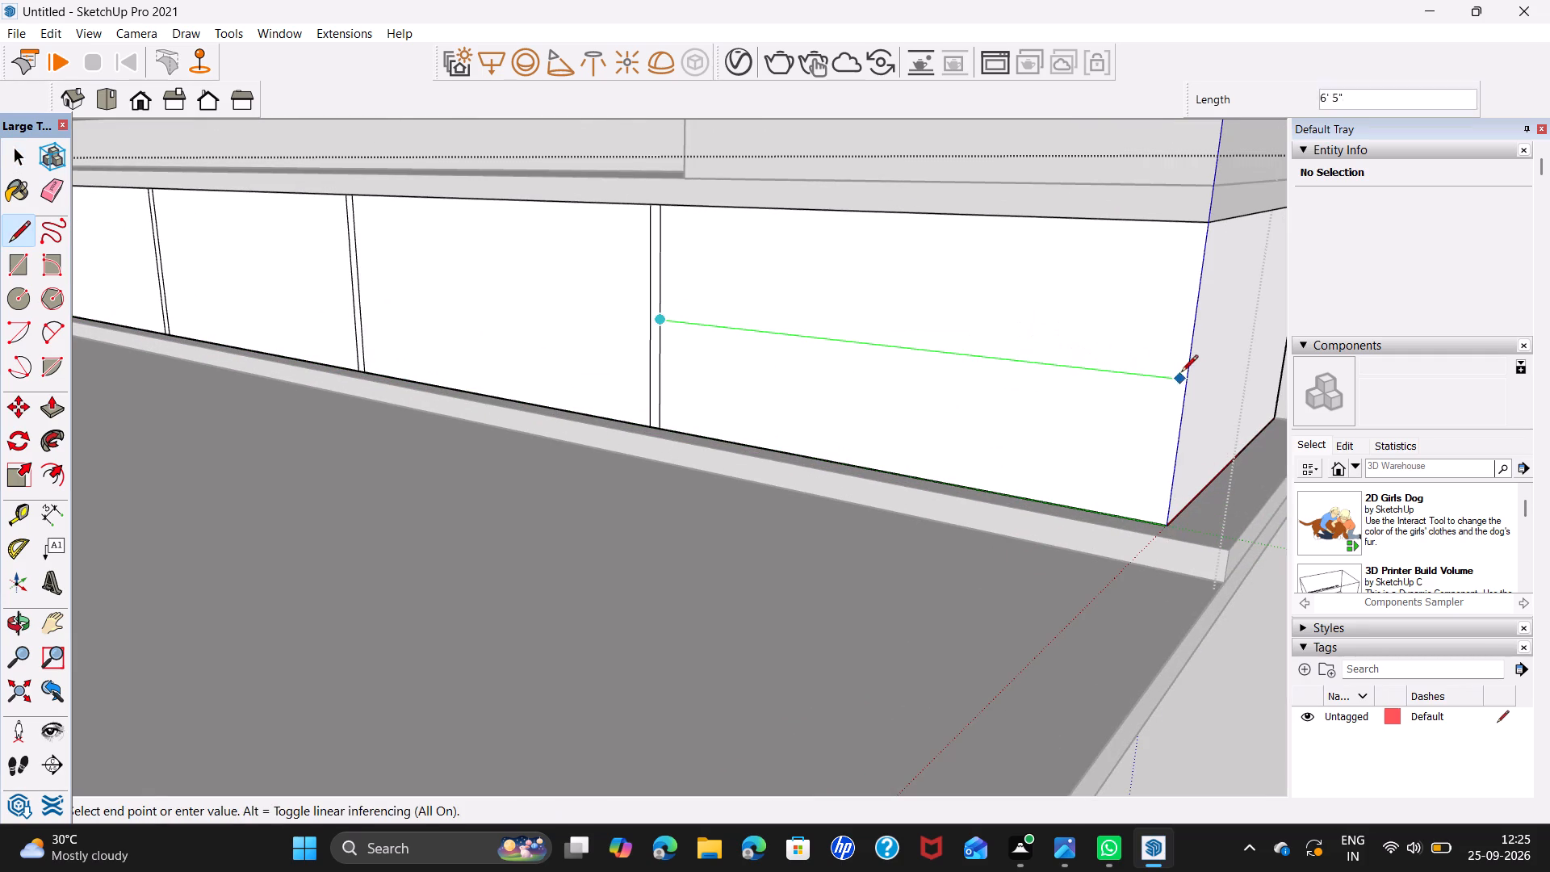
click(1191, 384)
key(space)
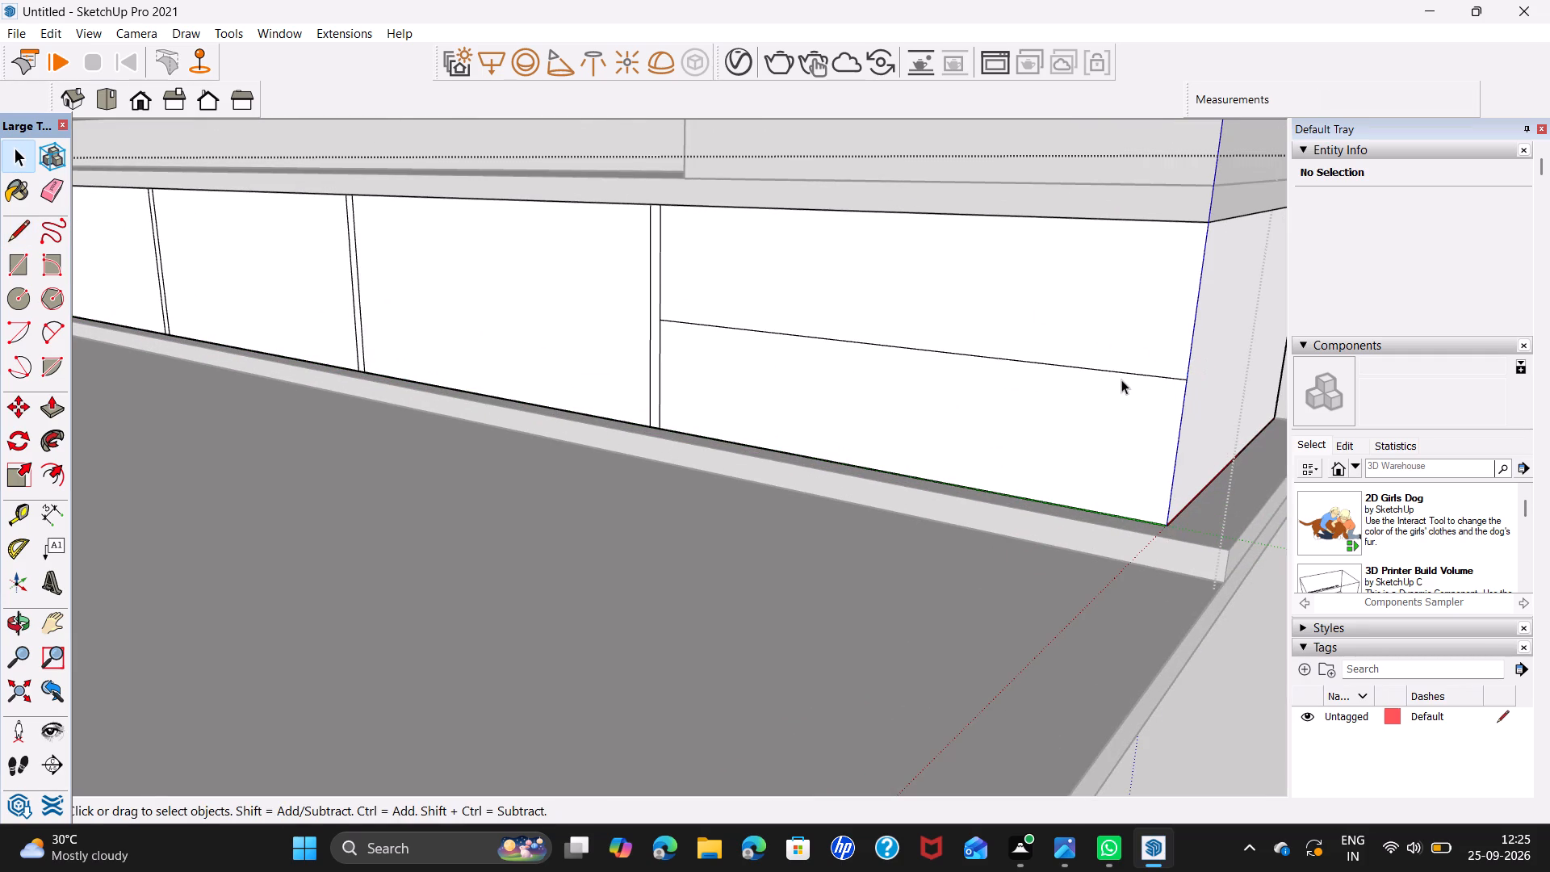
Copy the horizontal line 0.5" upward, and copy the upper line 1" downward to outline a 1" horizontal strip.
scroll(1105, 365, up, 3)
click(1104, 375)
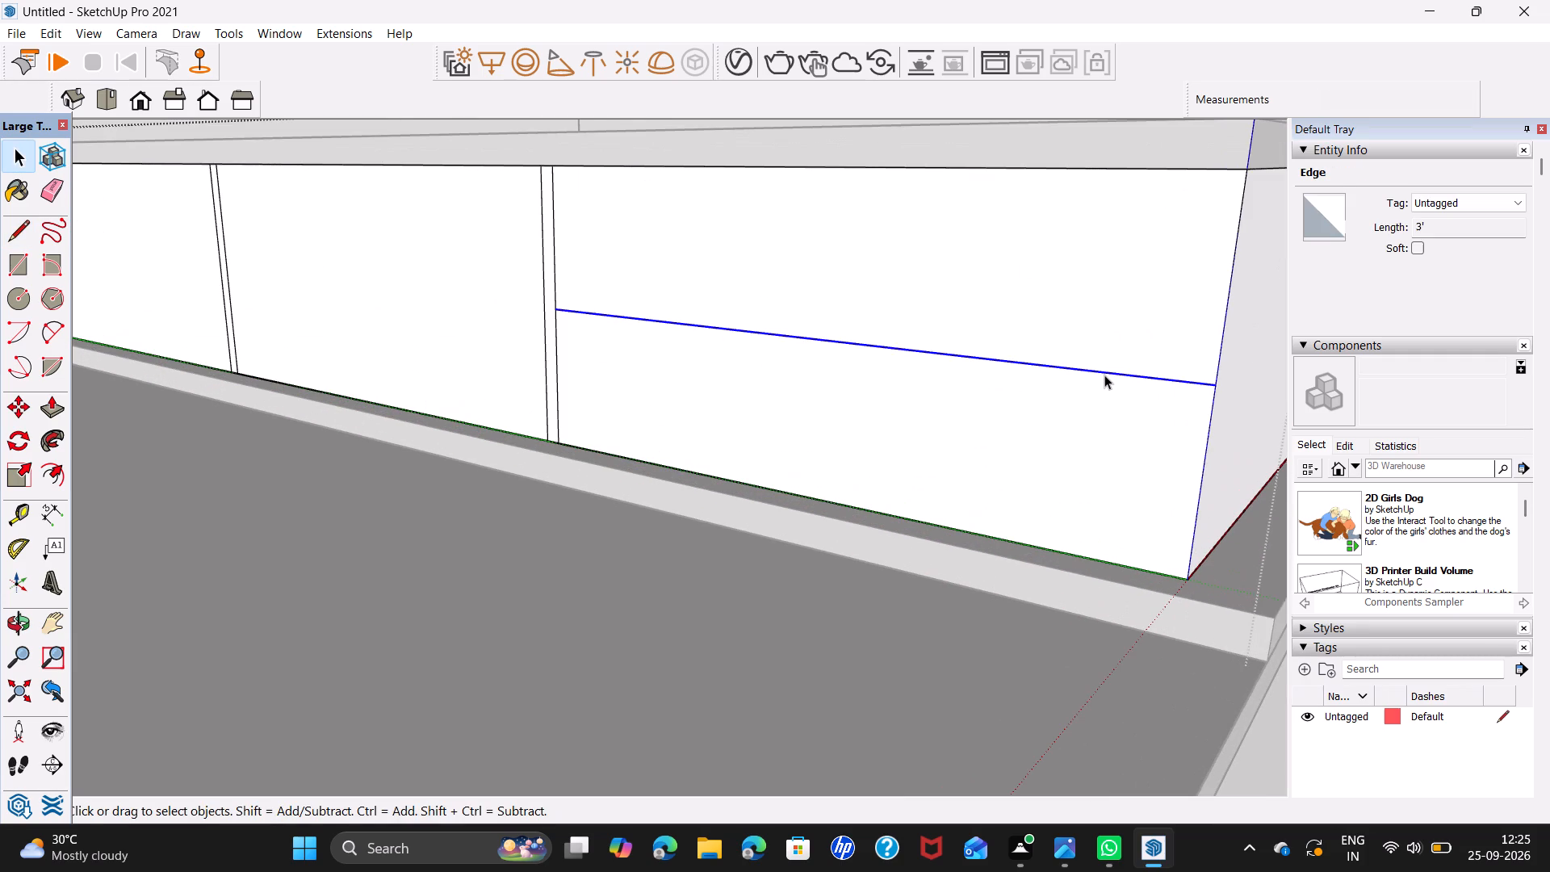
key(m)
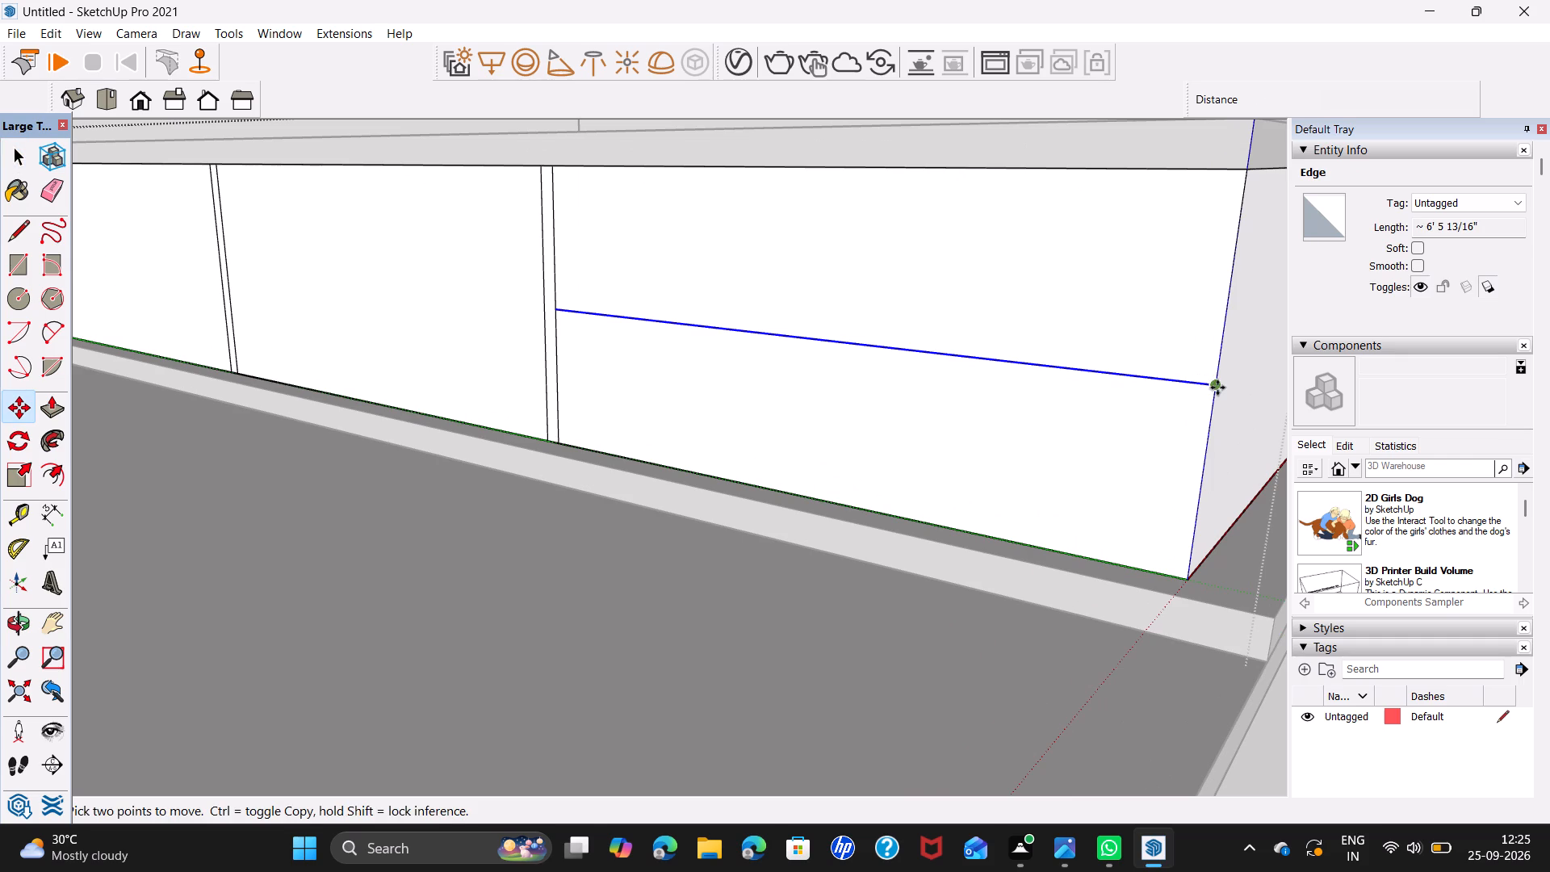
click(1217, 384)
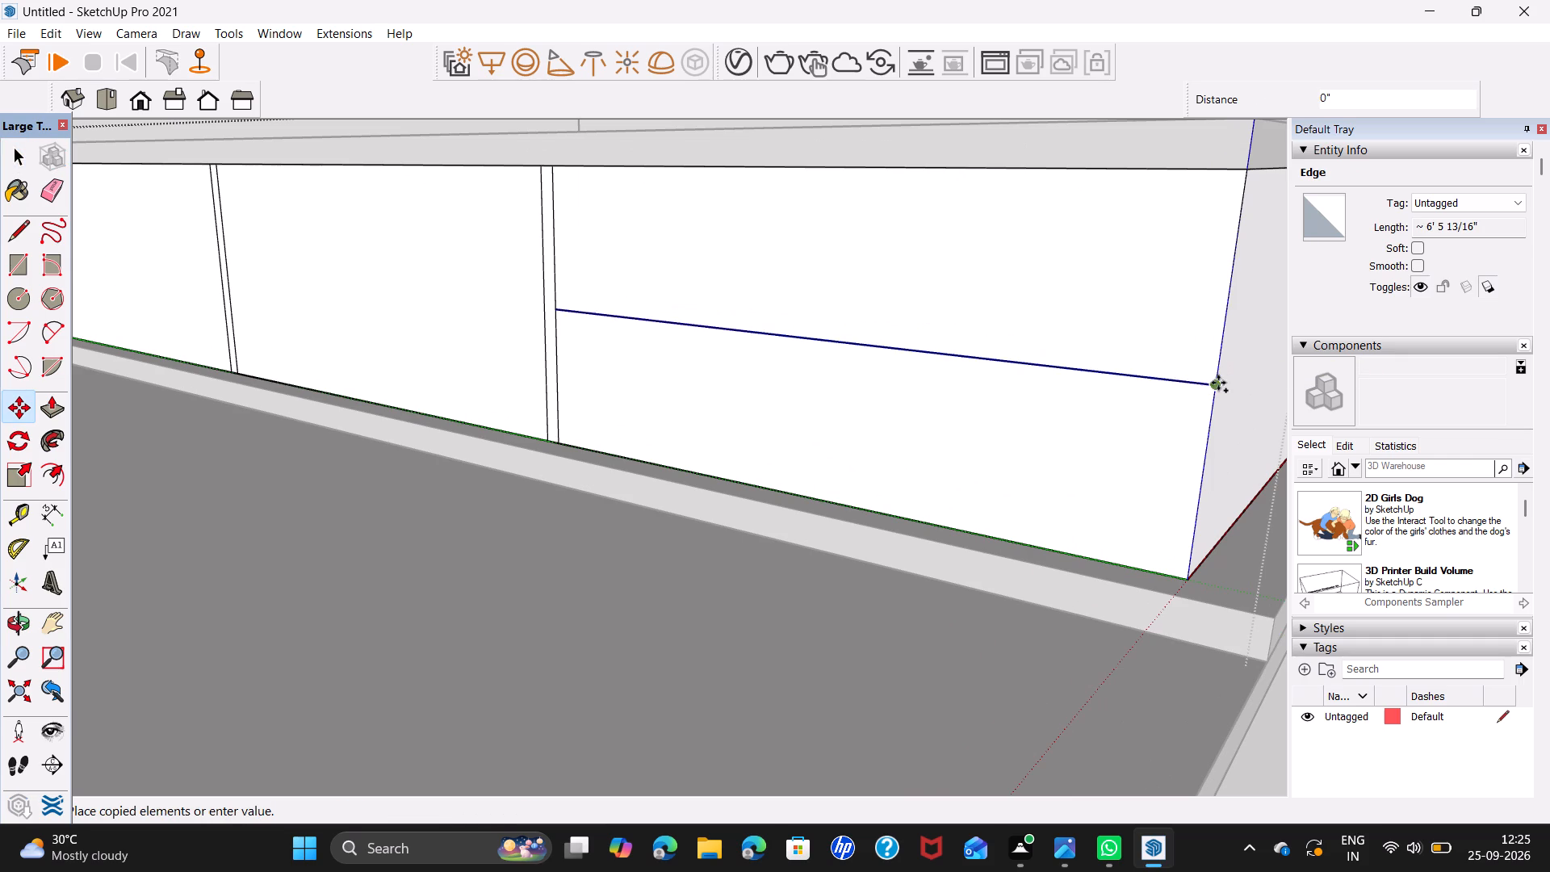
text(0.5)
key(Return)
click(1217, 379)
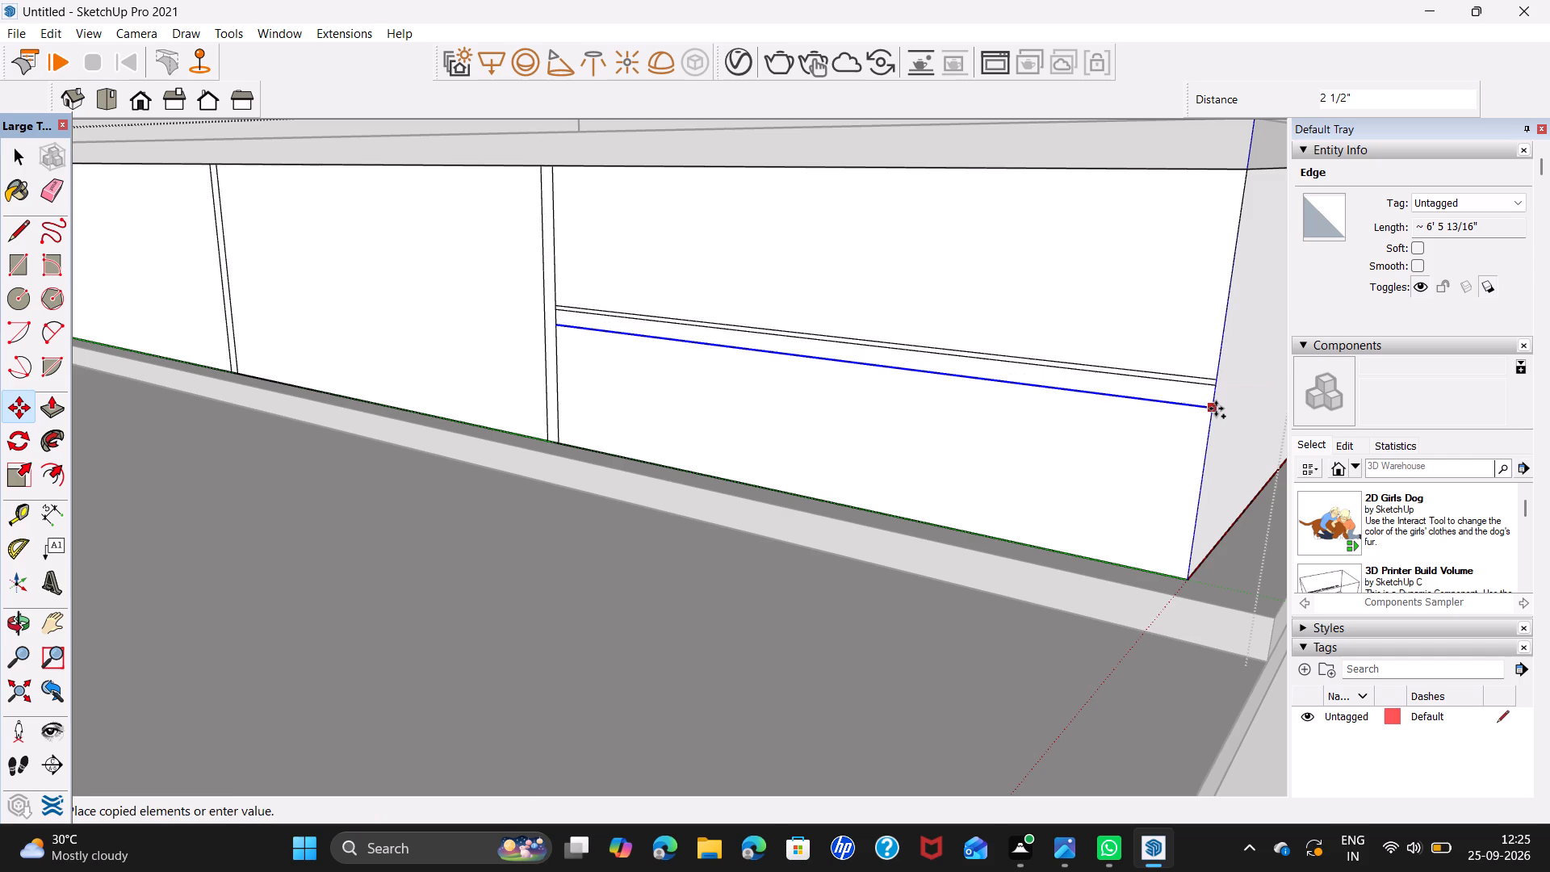
key(1)
key(Return)
key(space)
Delete the original middle line inside the new horizontal strip.
scroll(1206, 389, up, 6)
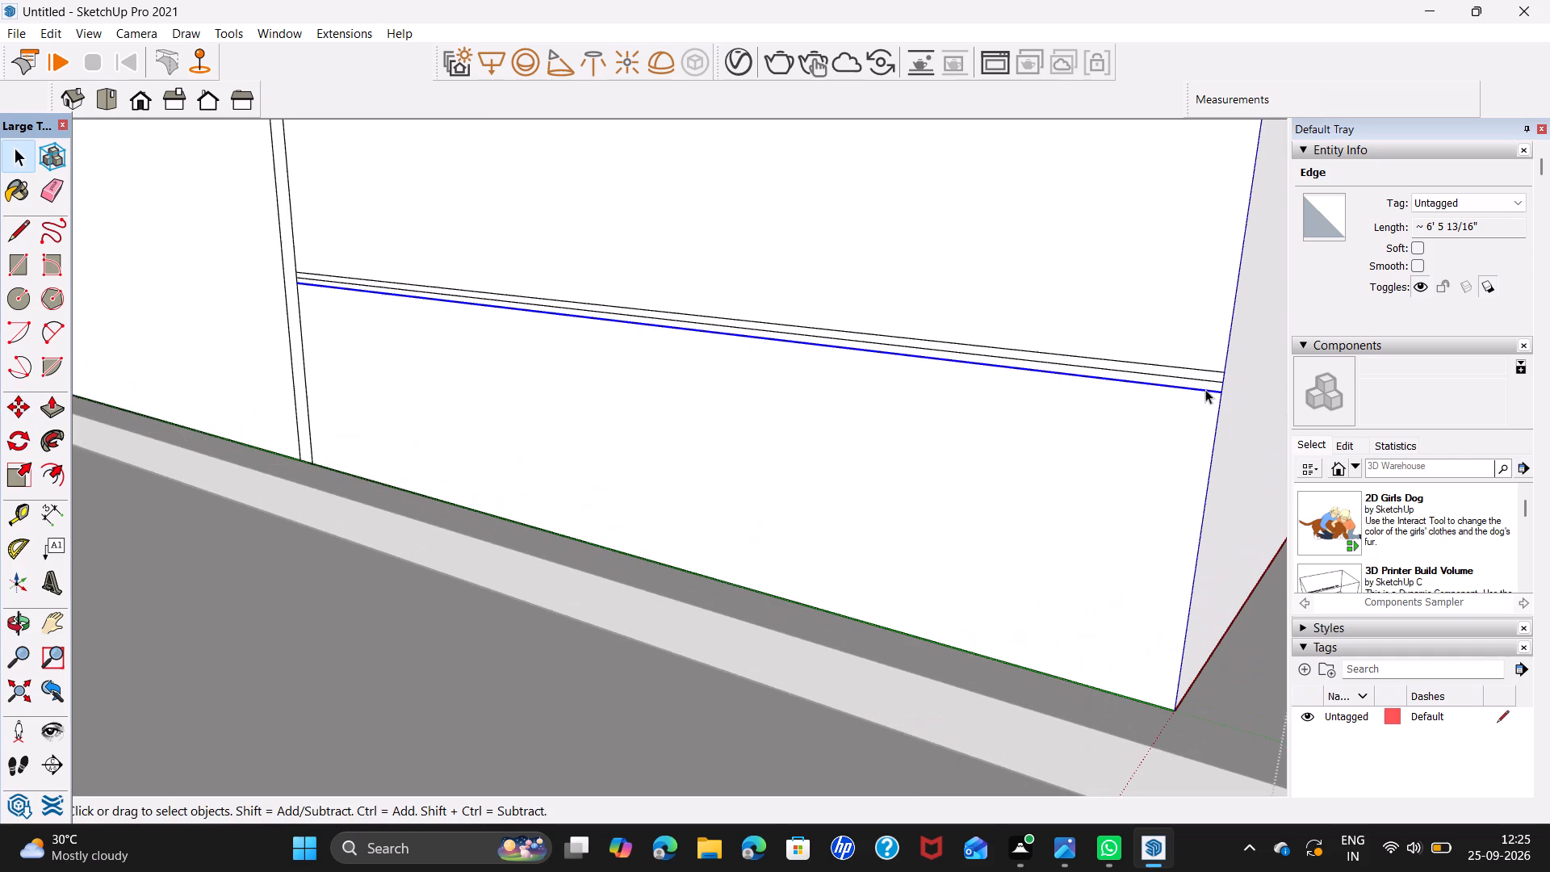
click(1205, 380)
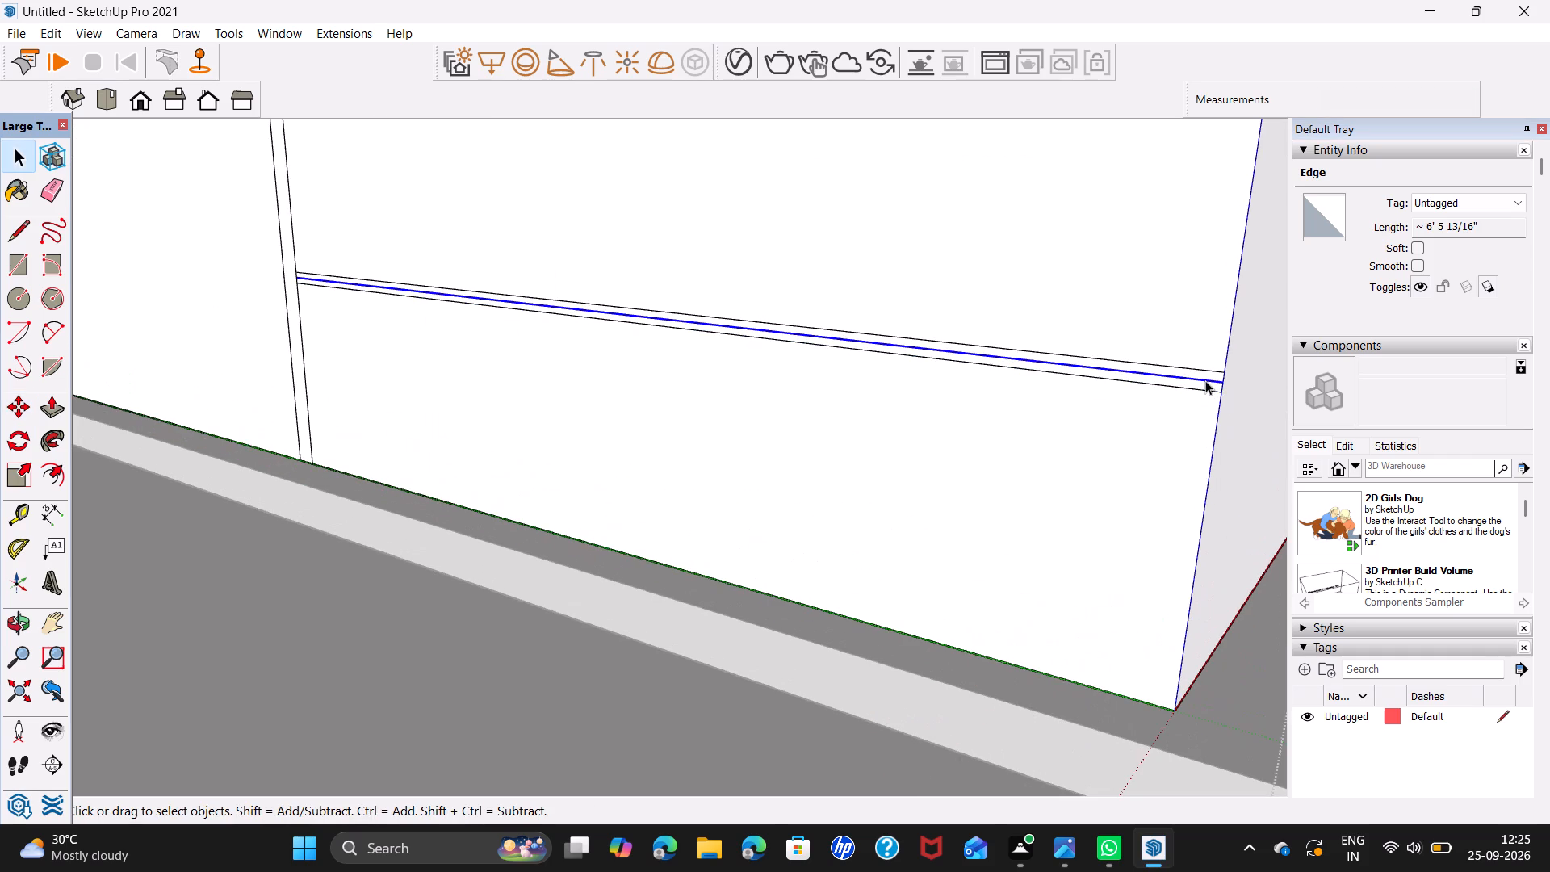
key(Delete)
Copy the horizontal strip into the adjacent bay, from its lower corner-side endpoint to the far edge of the divider between the two bays.
click(1206, 381)
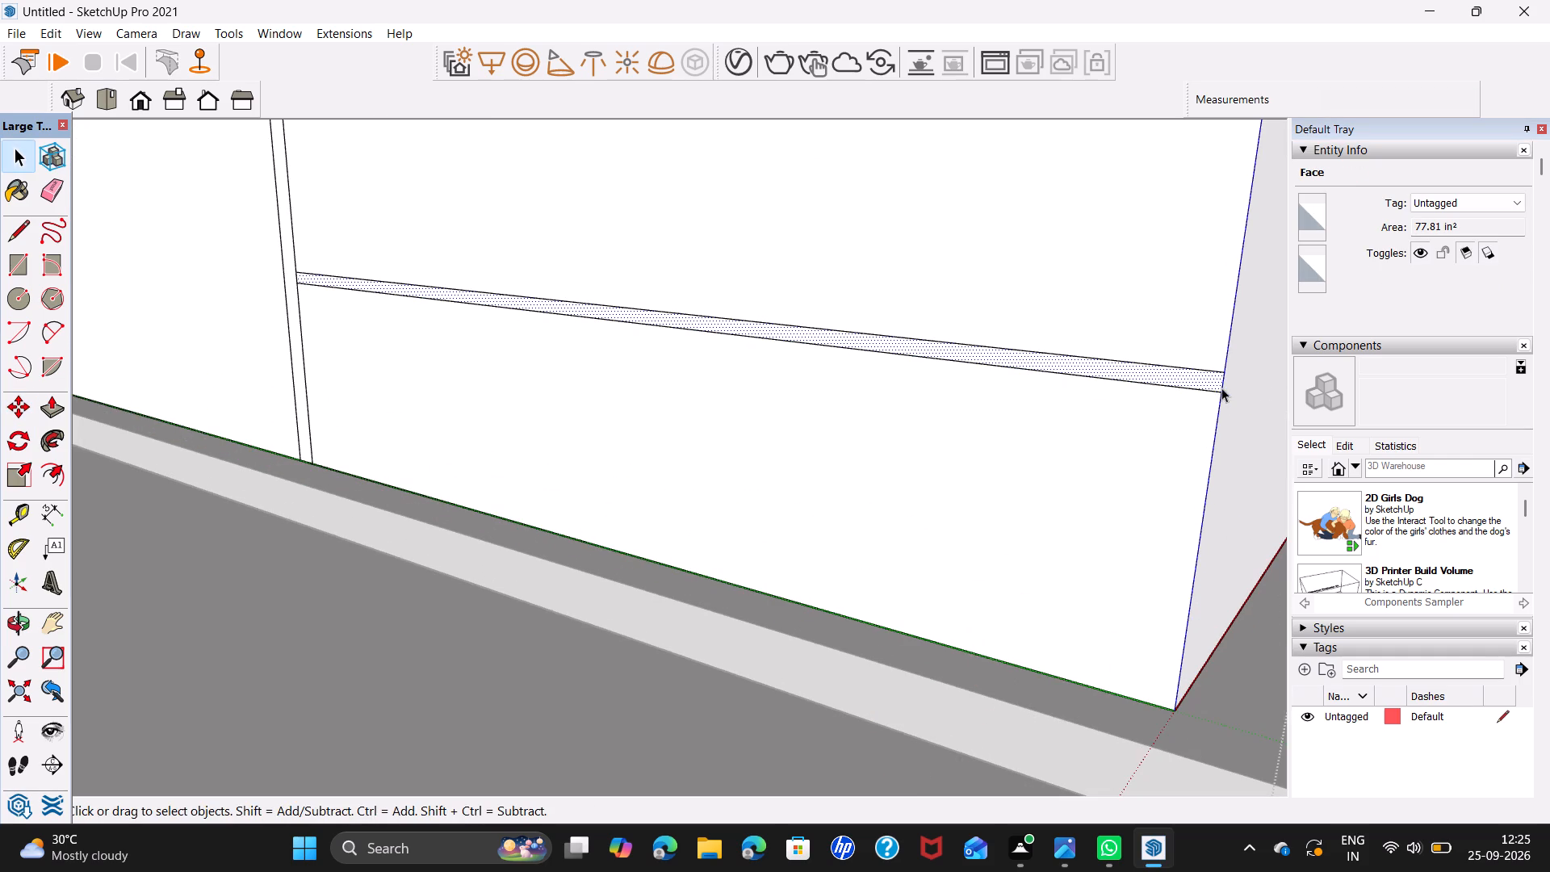
key(m)
scroll(1222, 378, up, 3)
click(1222, 386)
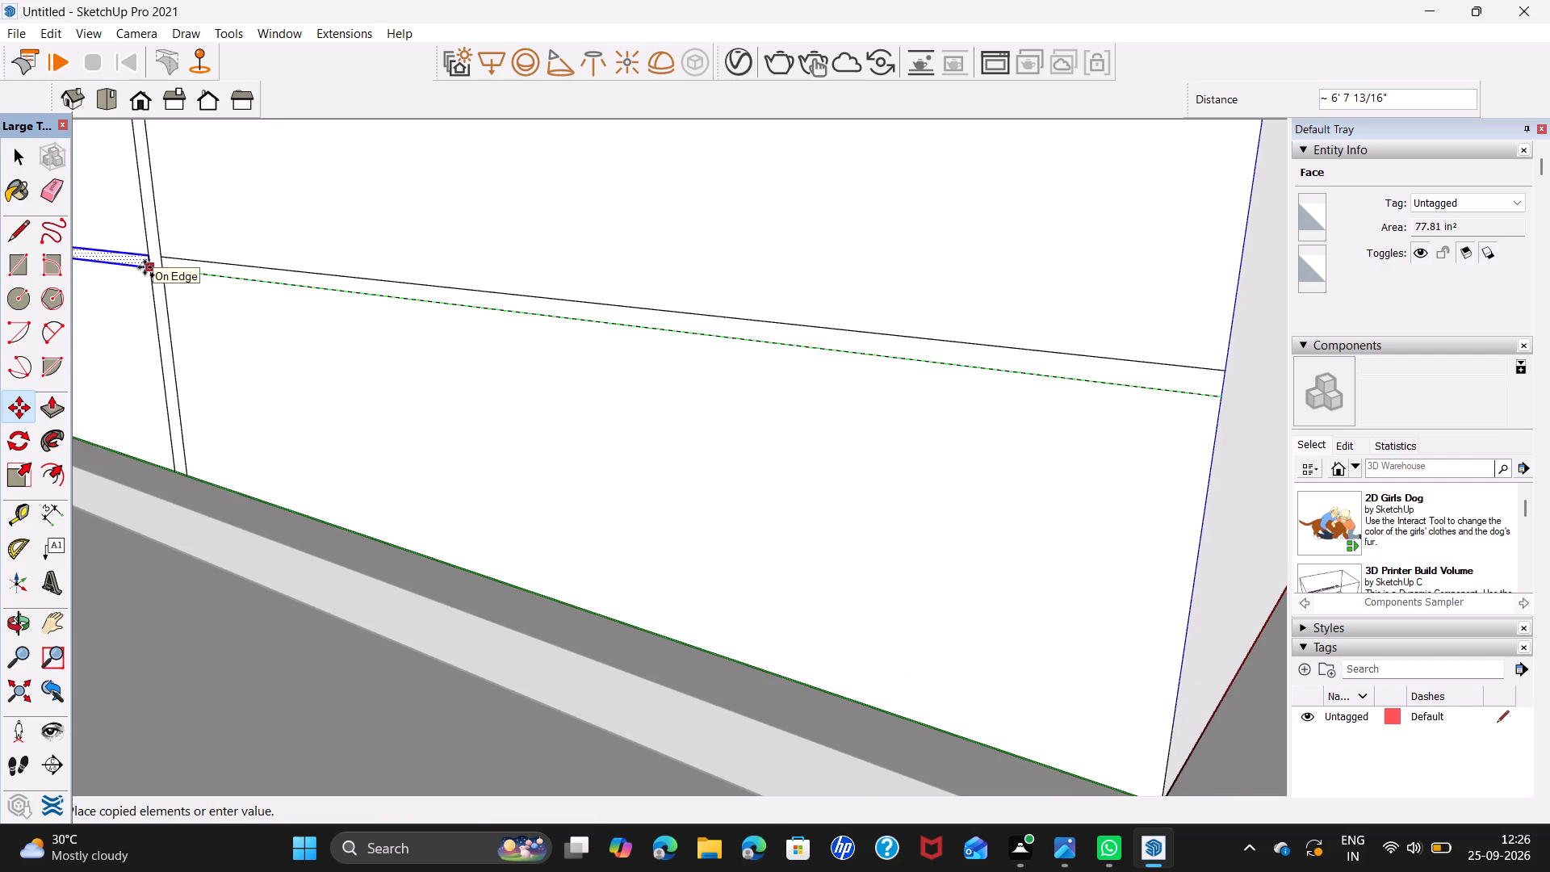
scroll(145, 267, up, 13)
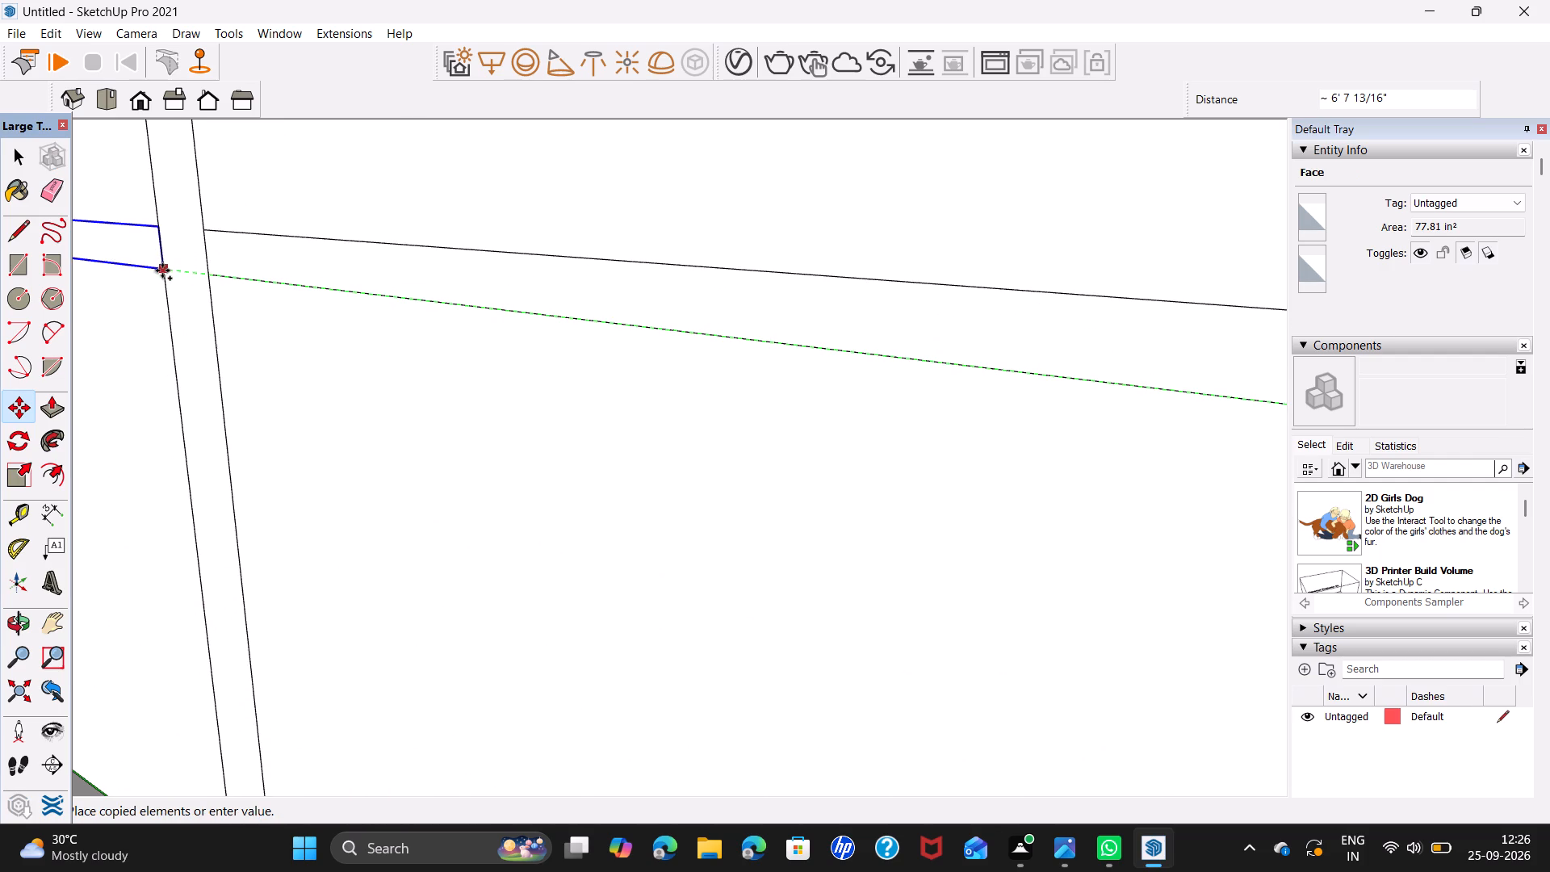
click(162, 270)
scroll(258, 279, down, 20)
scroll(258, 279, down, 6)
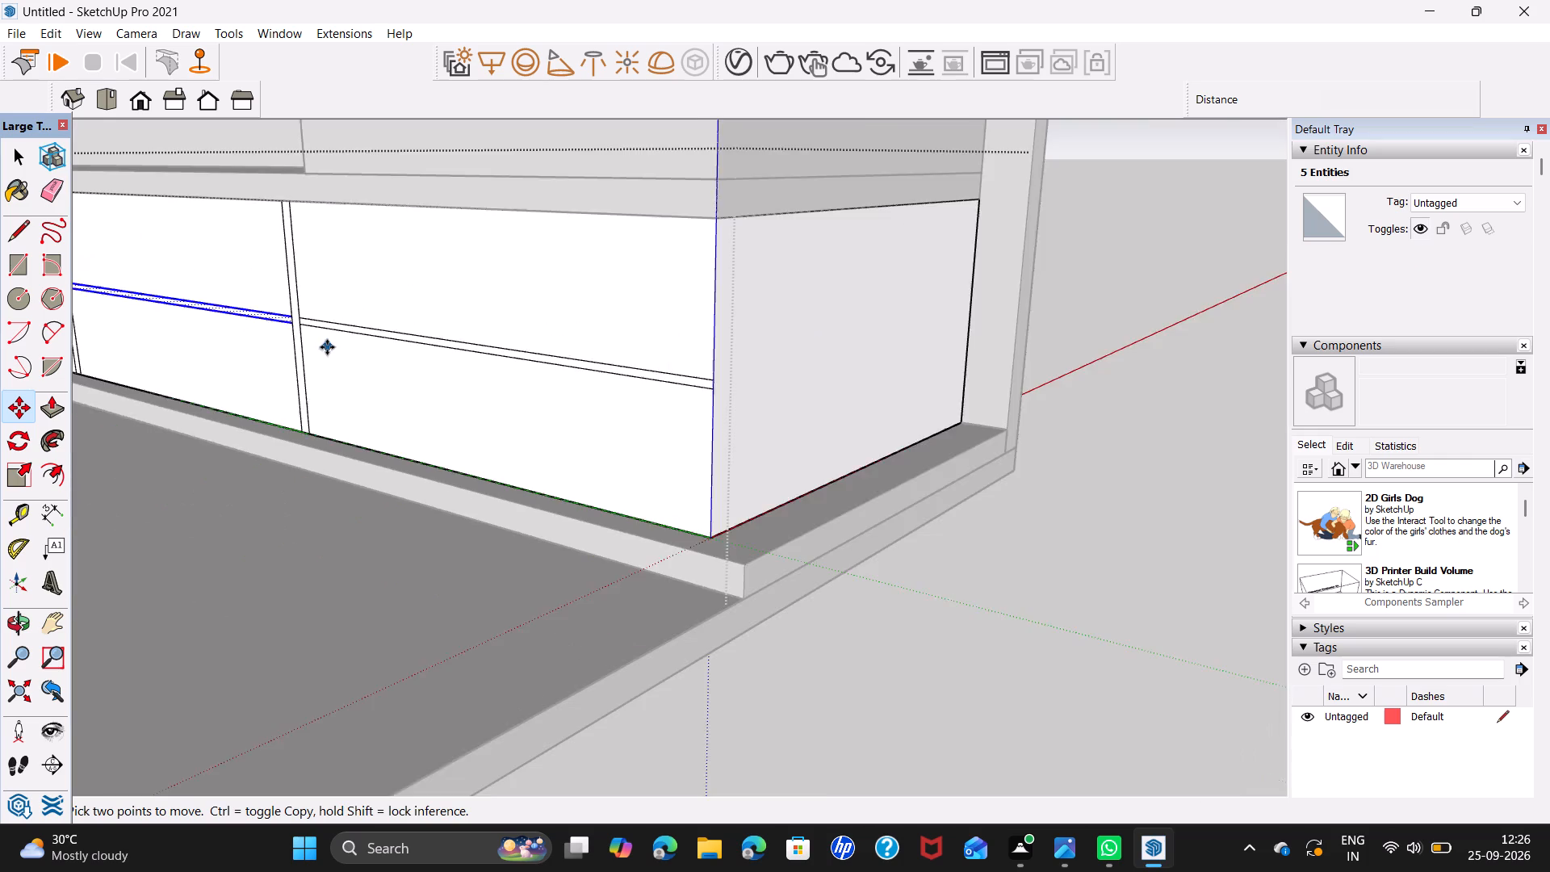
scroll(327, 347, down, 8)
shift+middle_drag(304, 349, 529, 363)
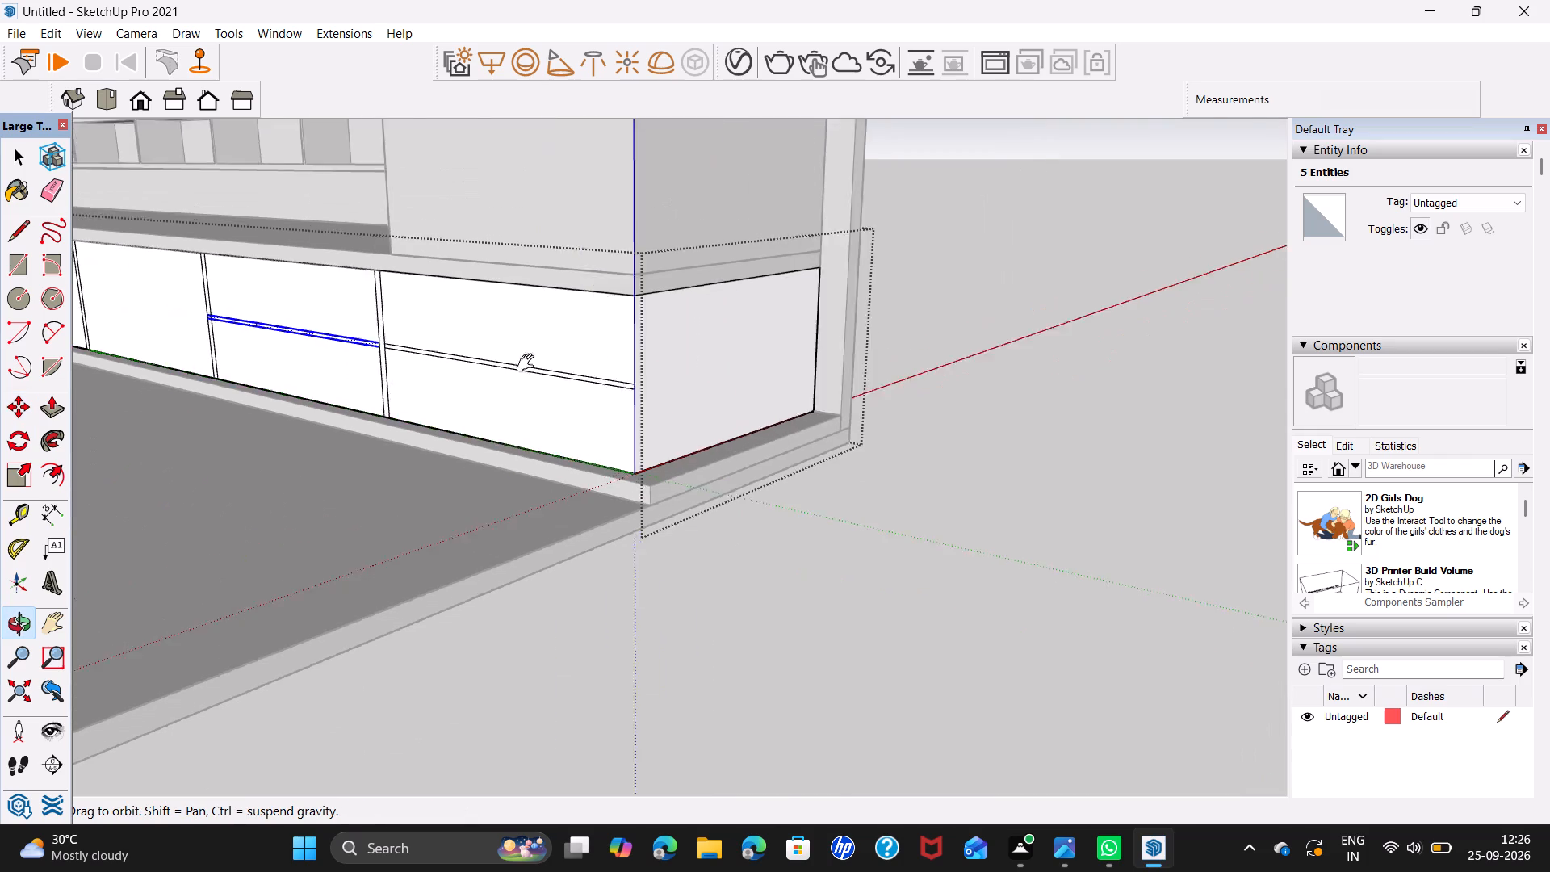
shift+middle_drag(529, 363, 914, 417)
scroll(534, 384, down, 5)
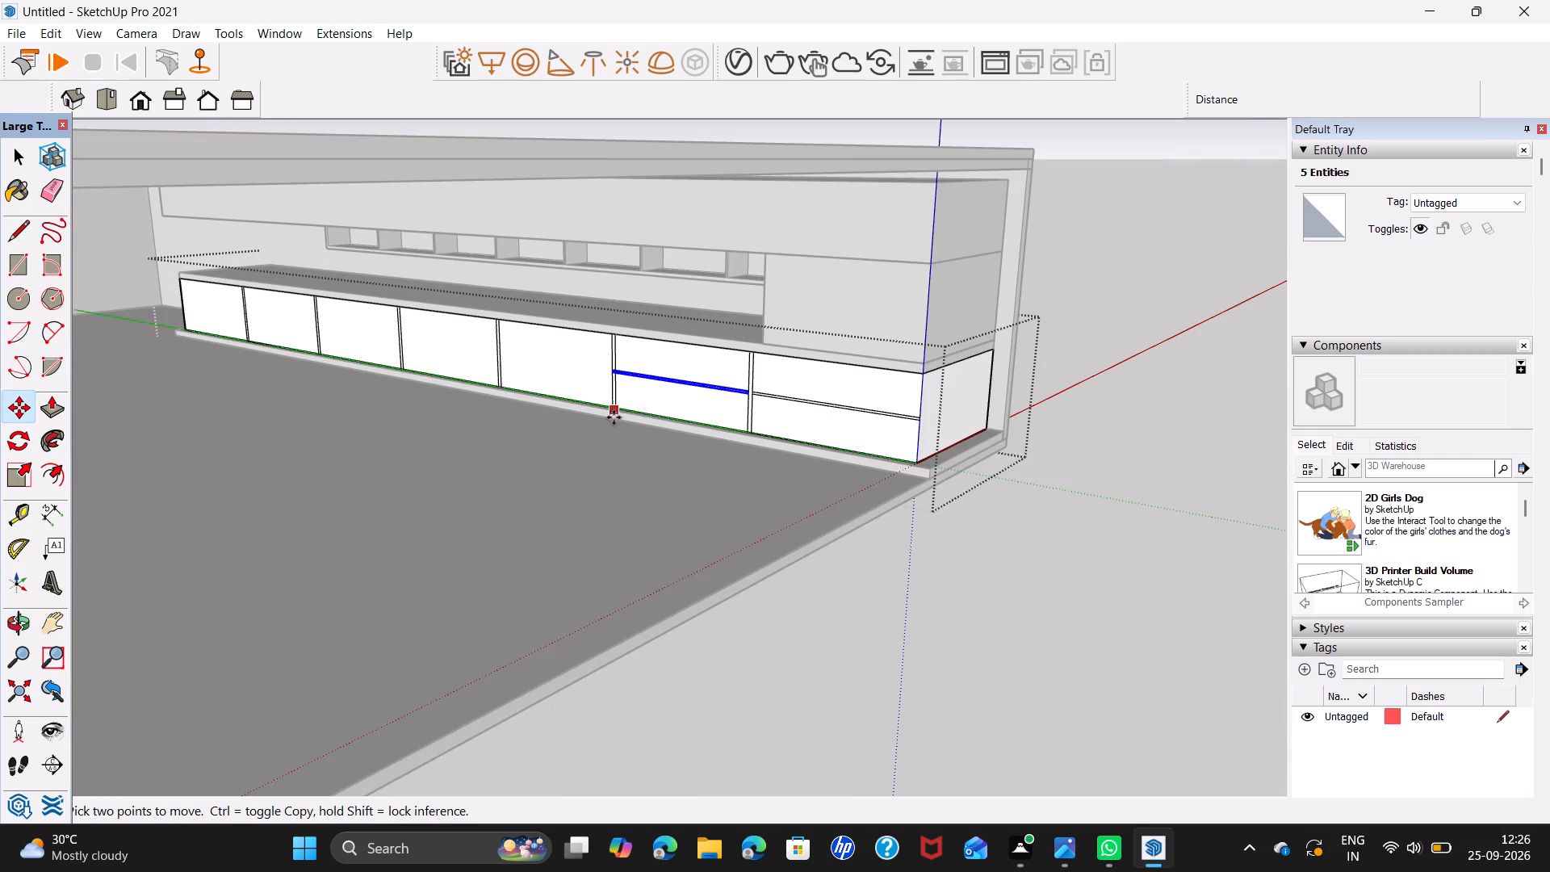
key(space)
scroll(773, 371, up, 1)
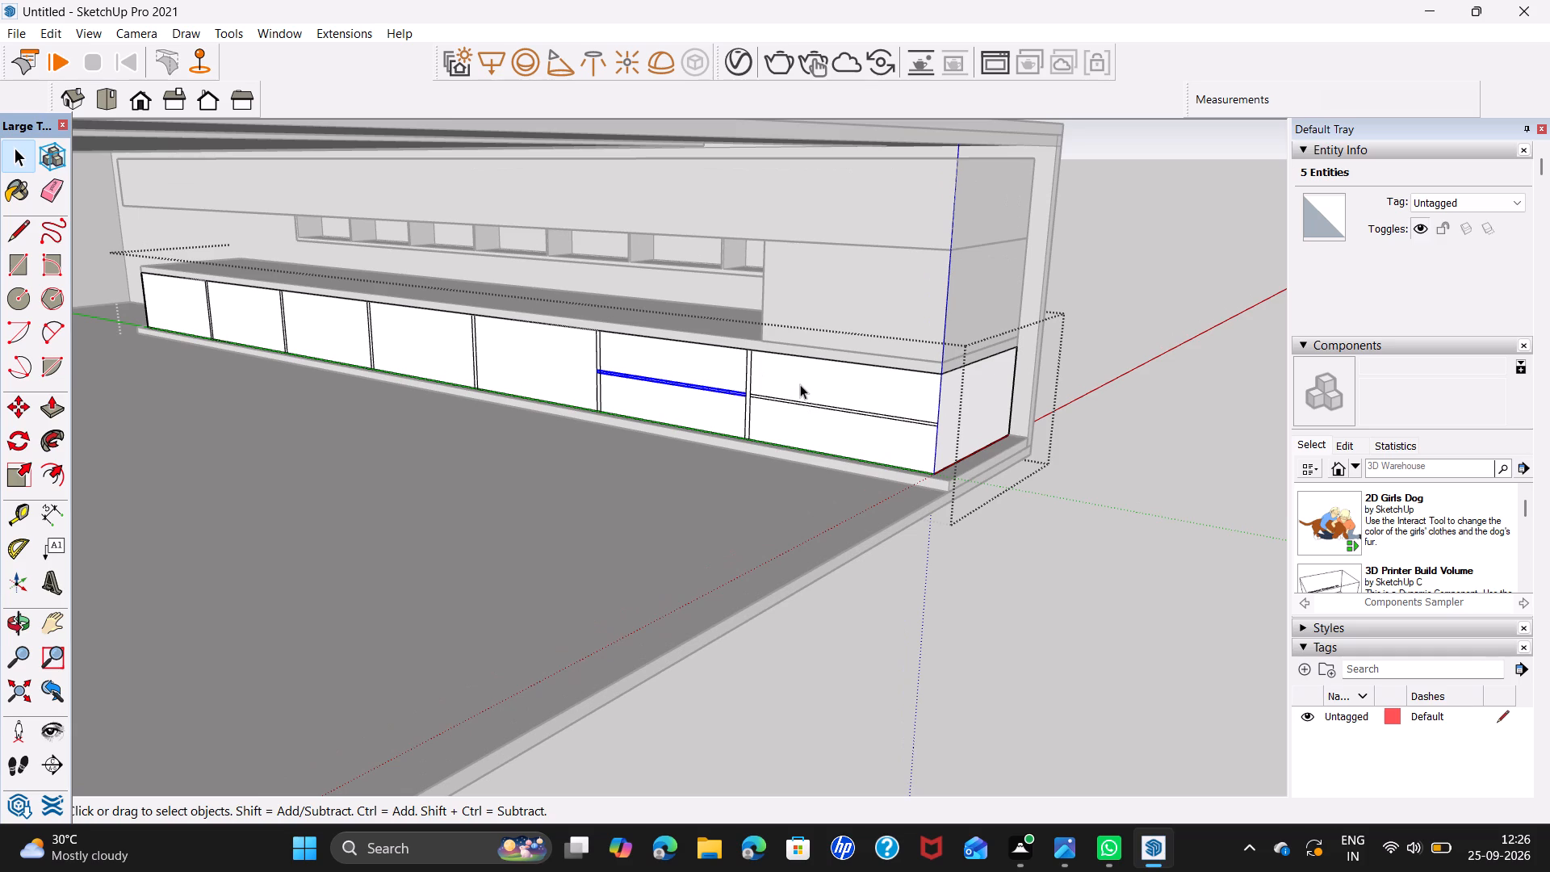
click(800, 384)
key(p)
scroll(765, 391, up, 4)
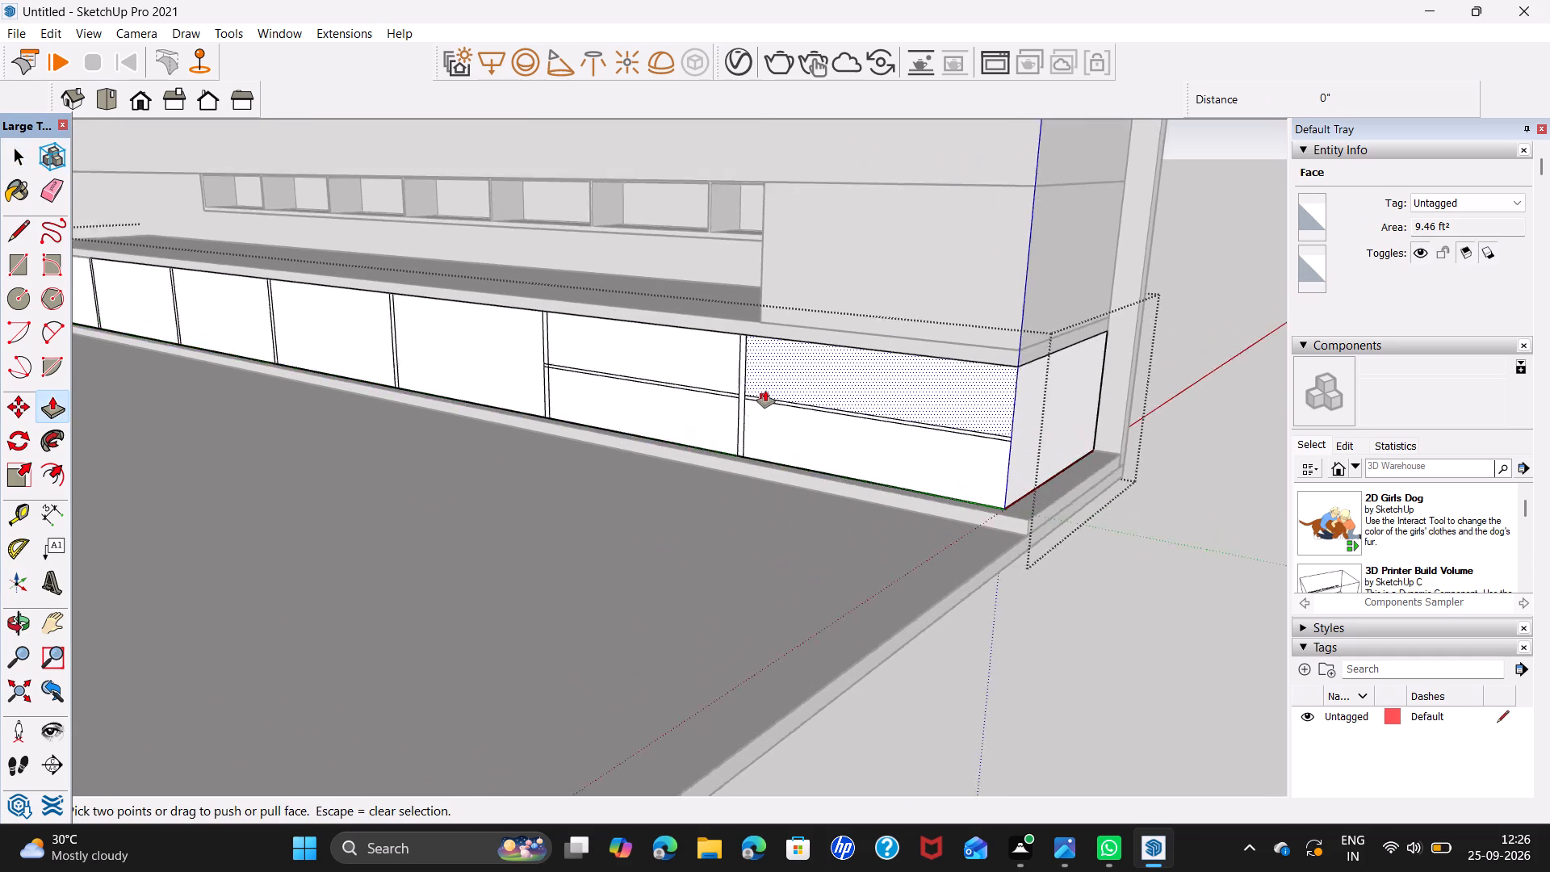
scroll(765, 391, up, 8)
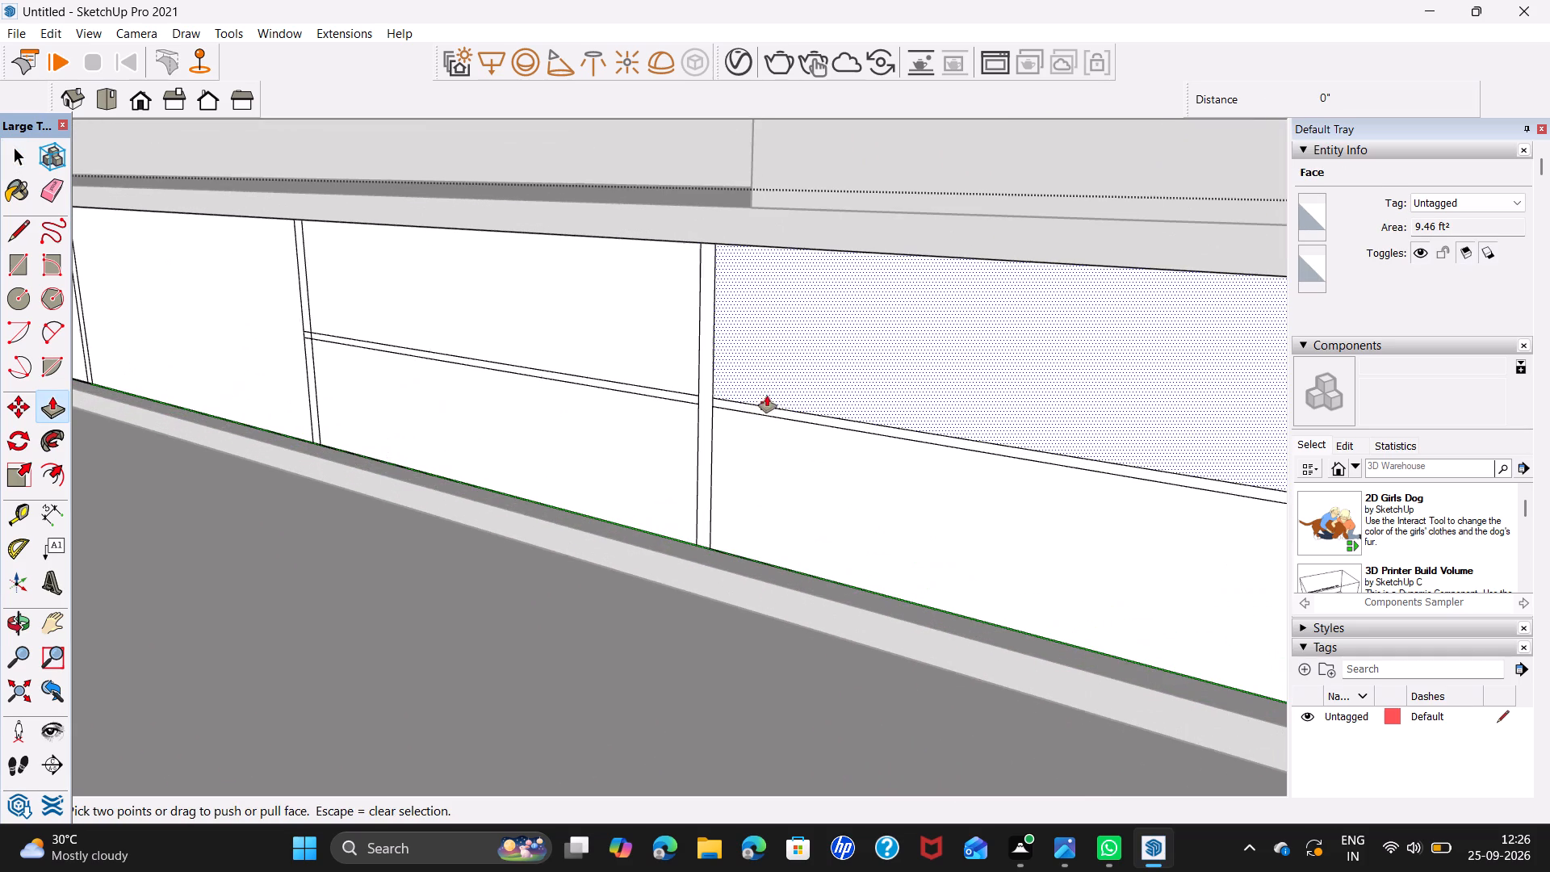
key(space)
Push the horizontal strip in the bay nearest the near corner inward by 0.5" with Push/Pull.
click(798, 416)
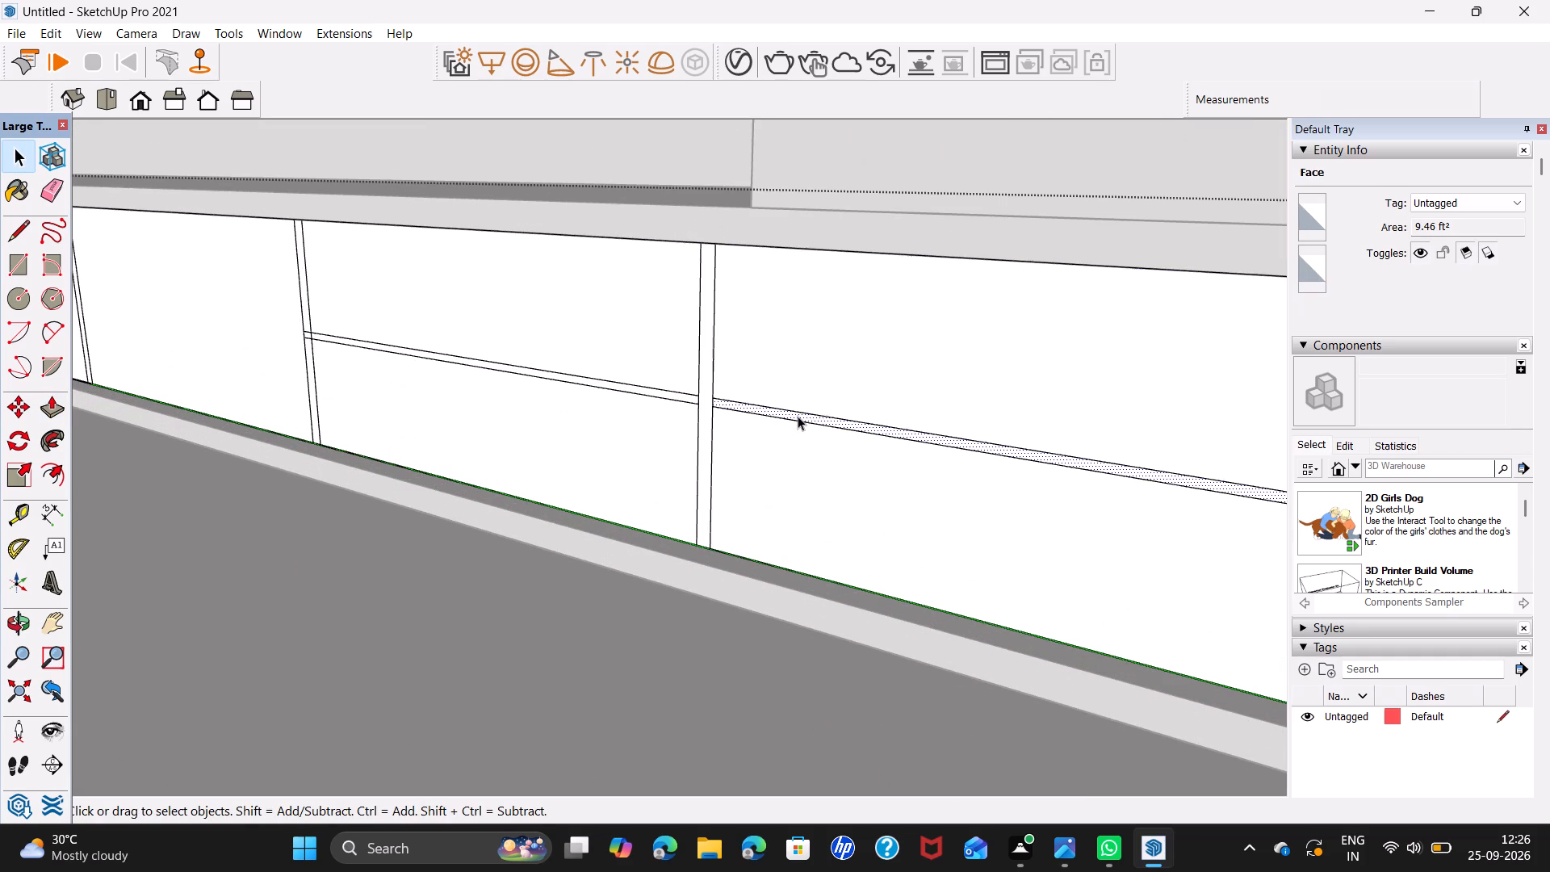
key(p)
click(802, 413)
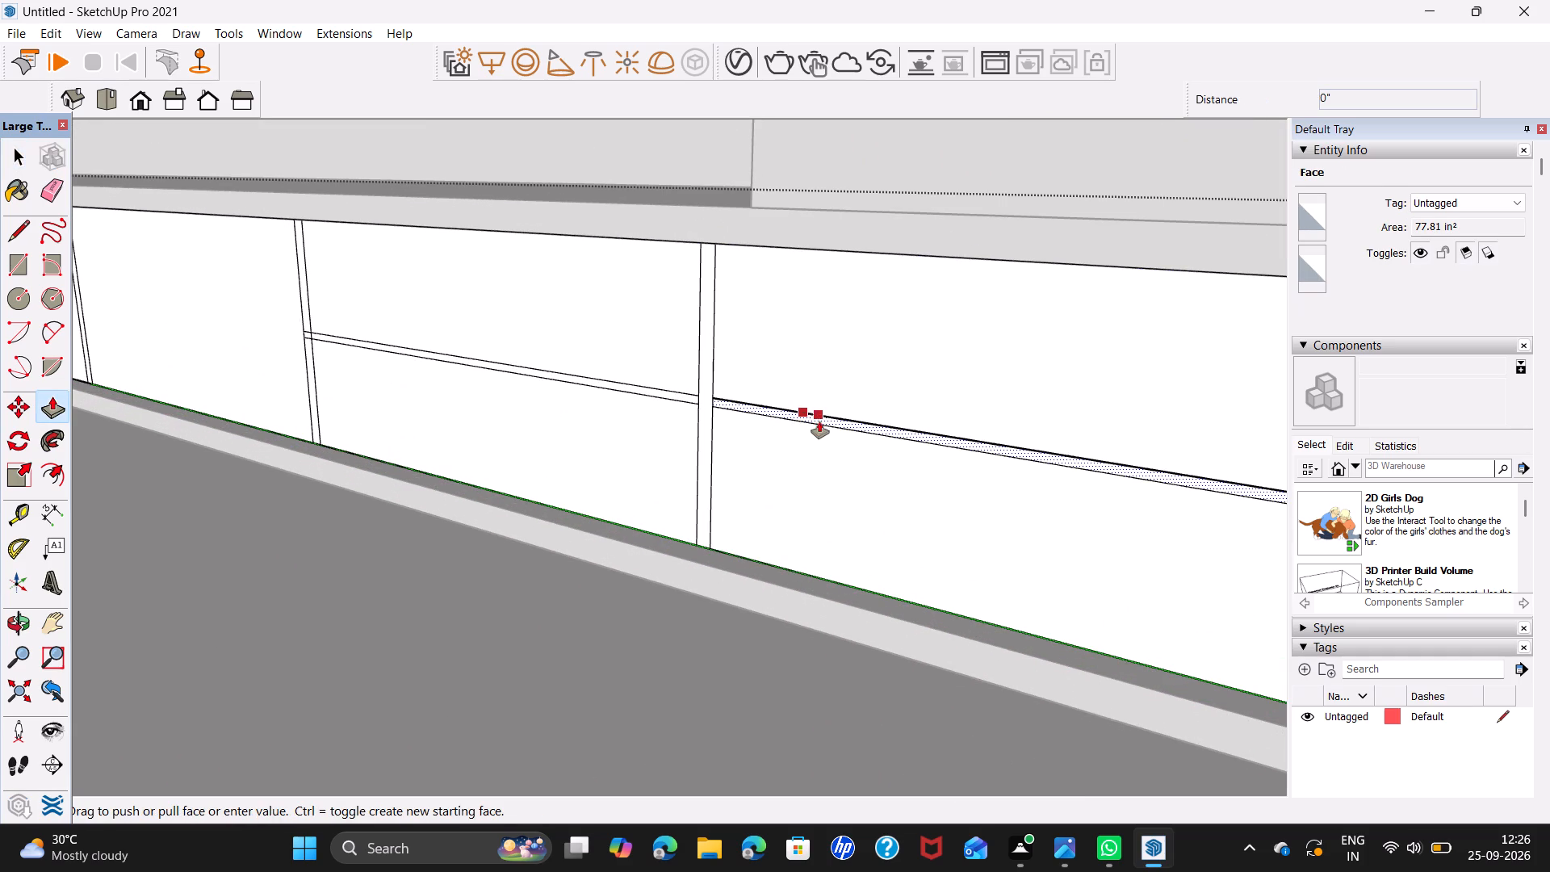
middle_drag(892, 439, 628, 343)
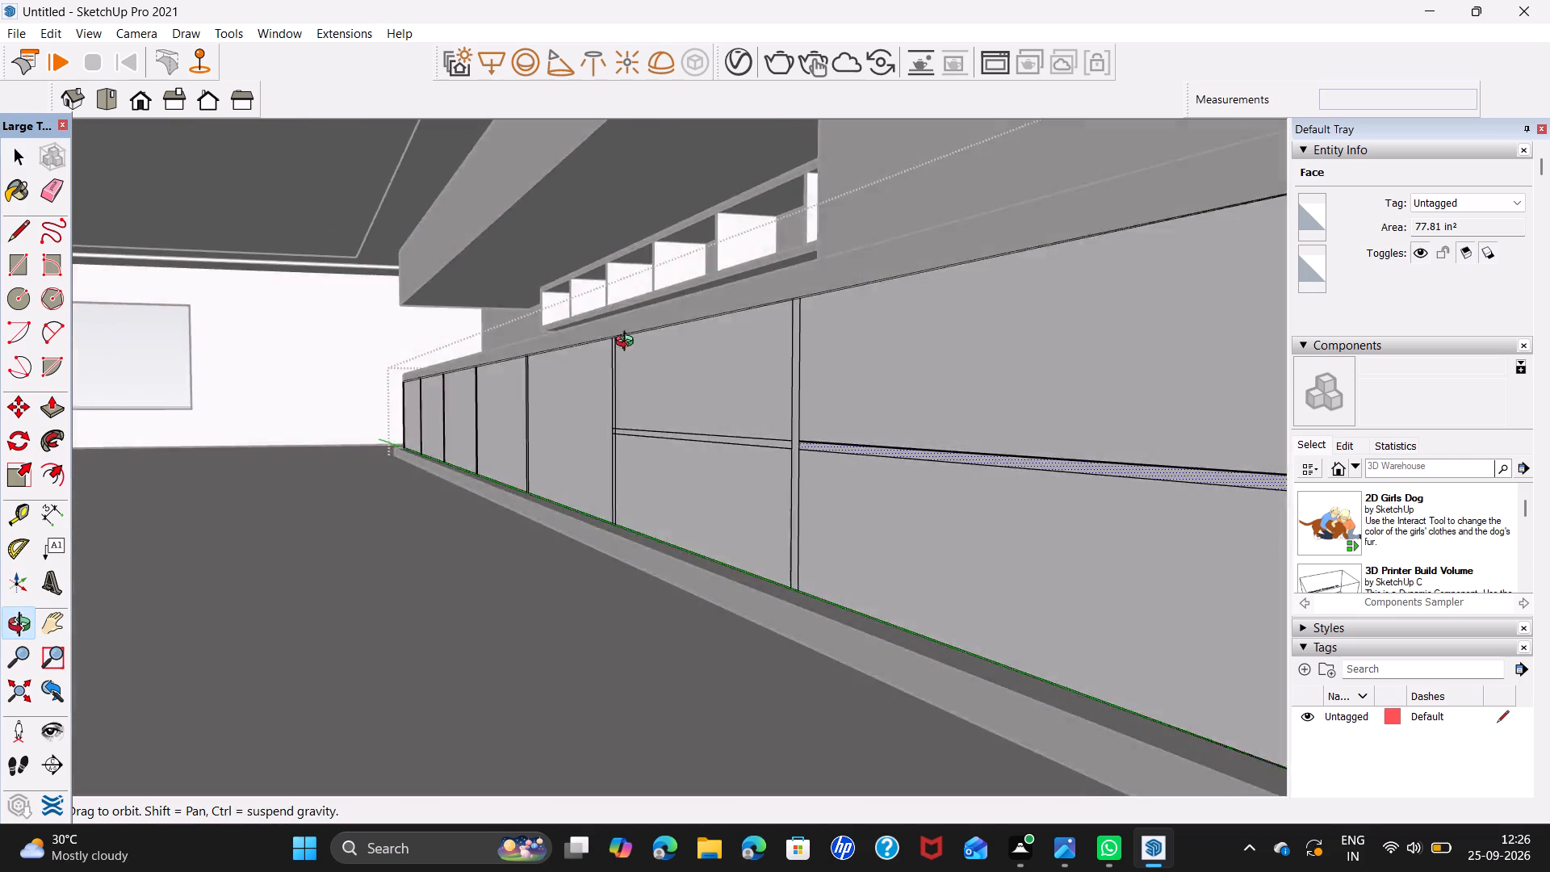
middle_drag(628, 343, 523, 338)
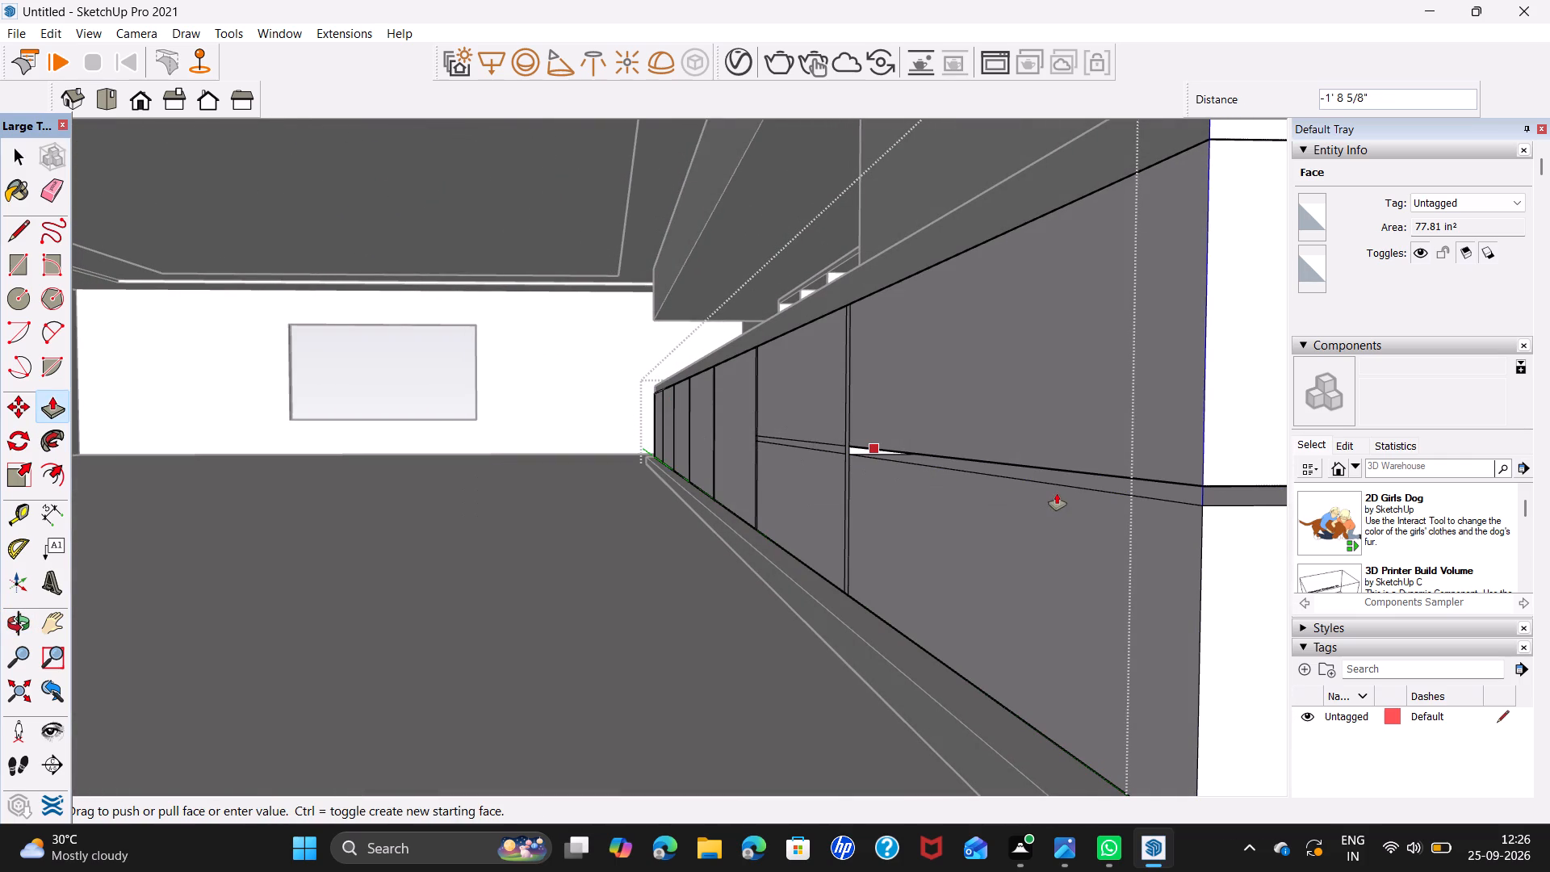
key(0)
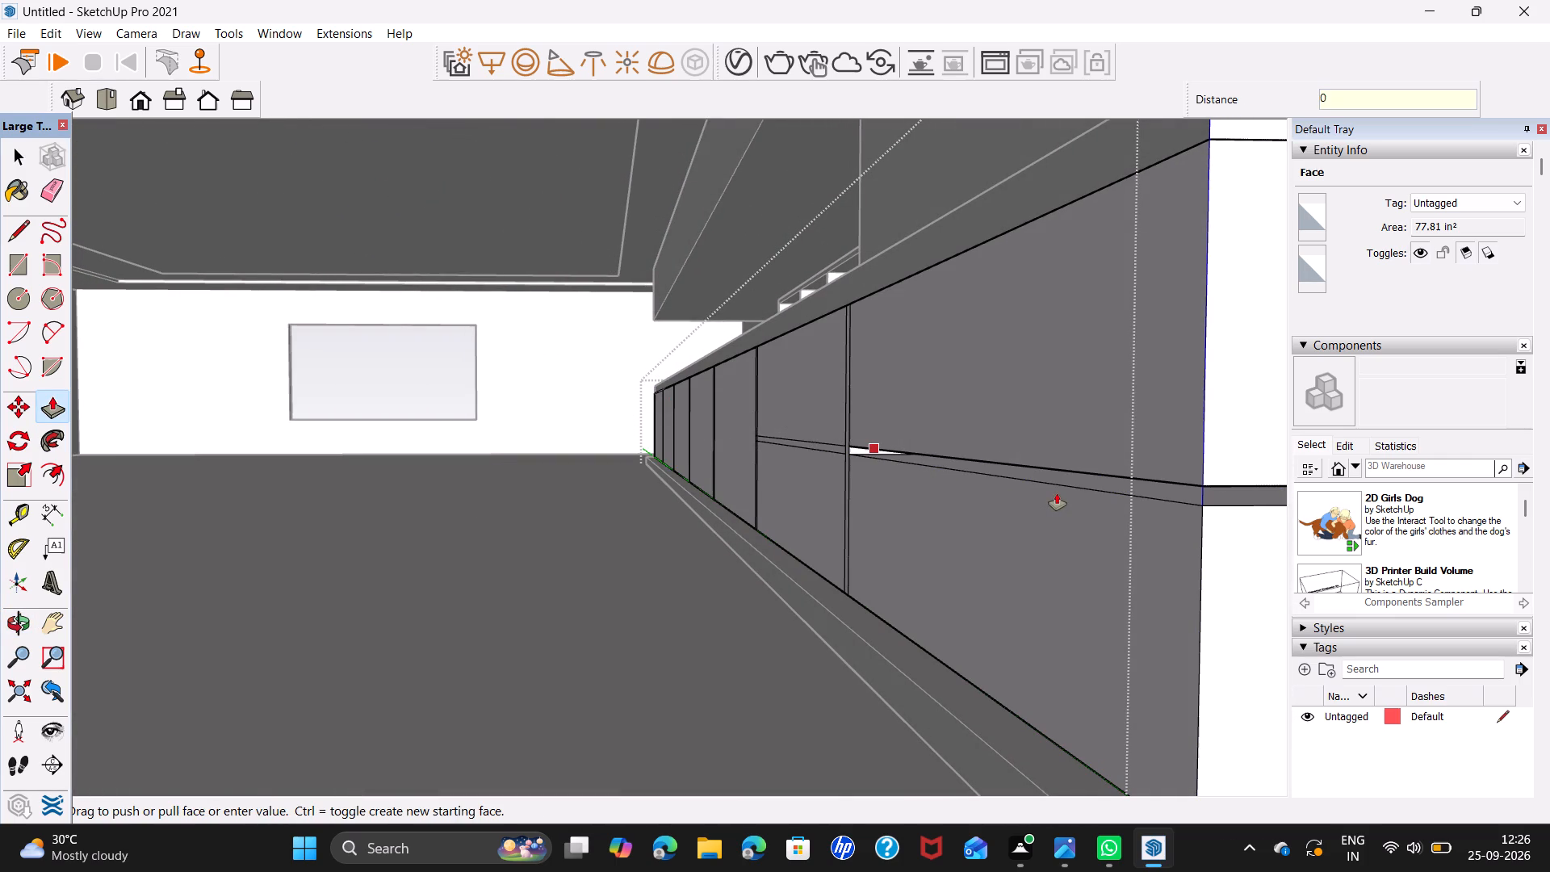
key(period)
key(5)
key(Return)
Push the adjacent bay's horizontal strip and the divider between the two bays inward by the same 0.5".
scroll(825, 446, up, 6)
double_click(825, 446)
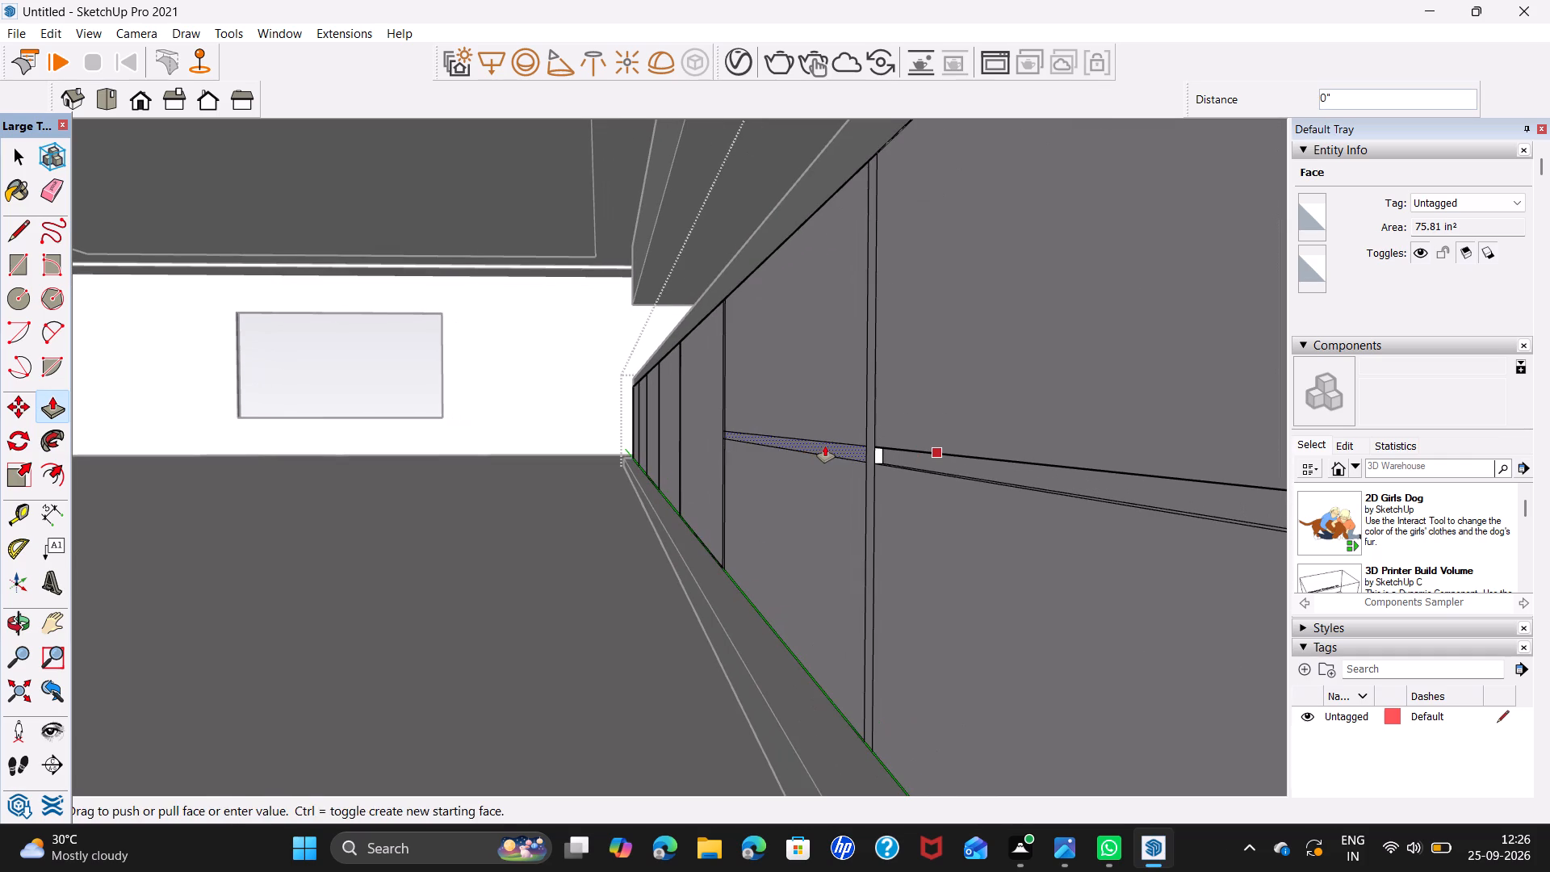
double_click(869, 472)
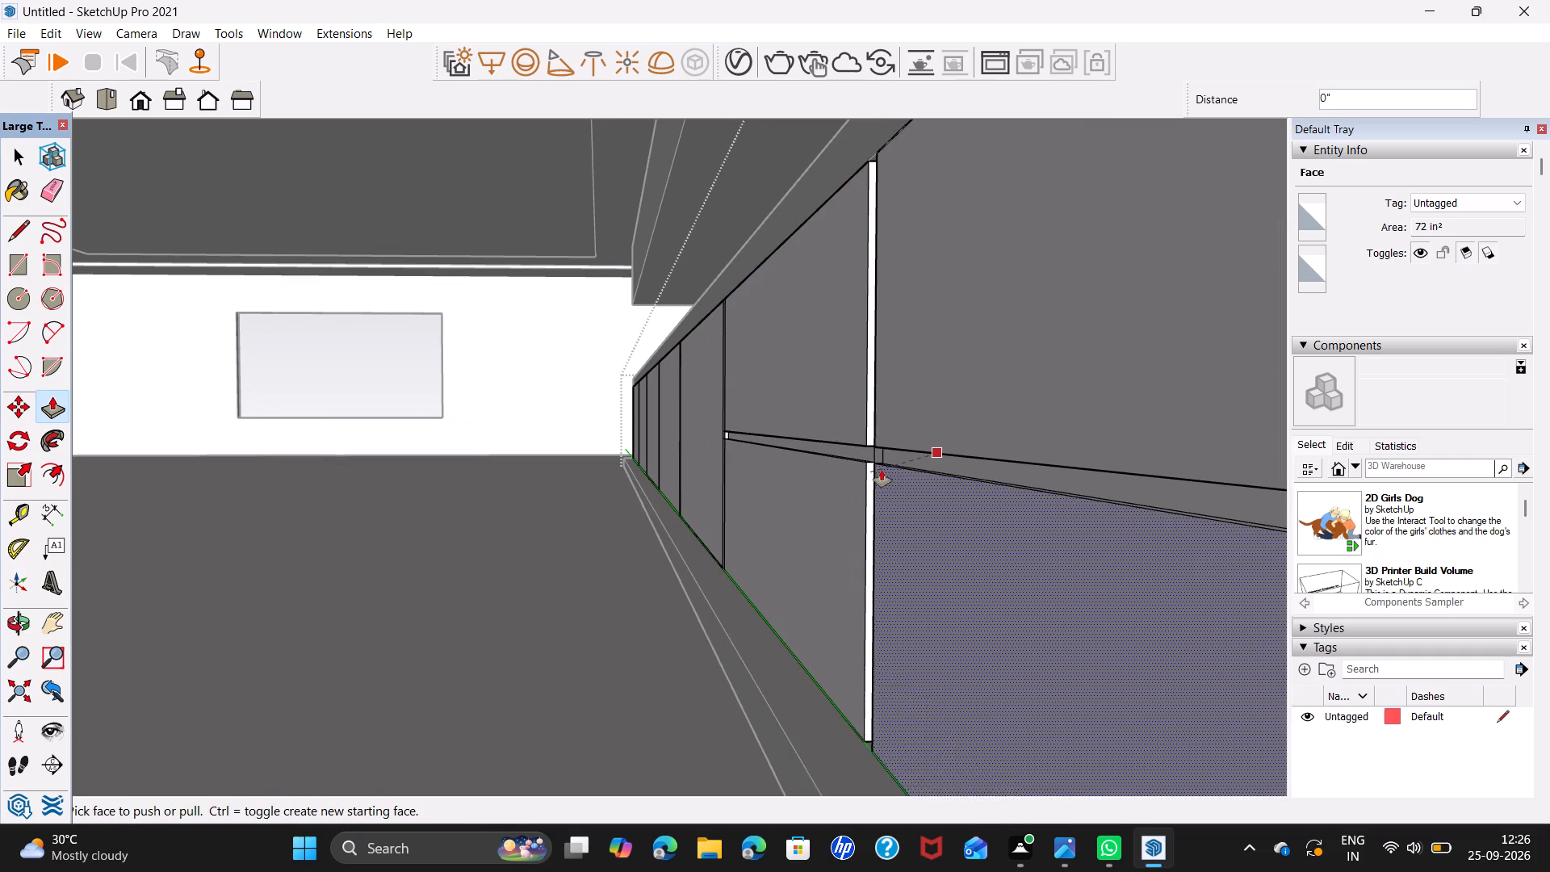
Push the upper, lower and middle sections of the second divider from the near corner inward by the same 0.5".
scroll(883, 470, down, 10)
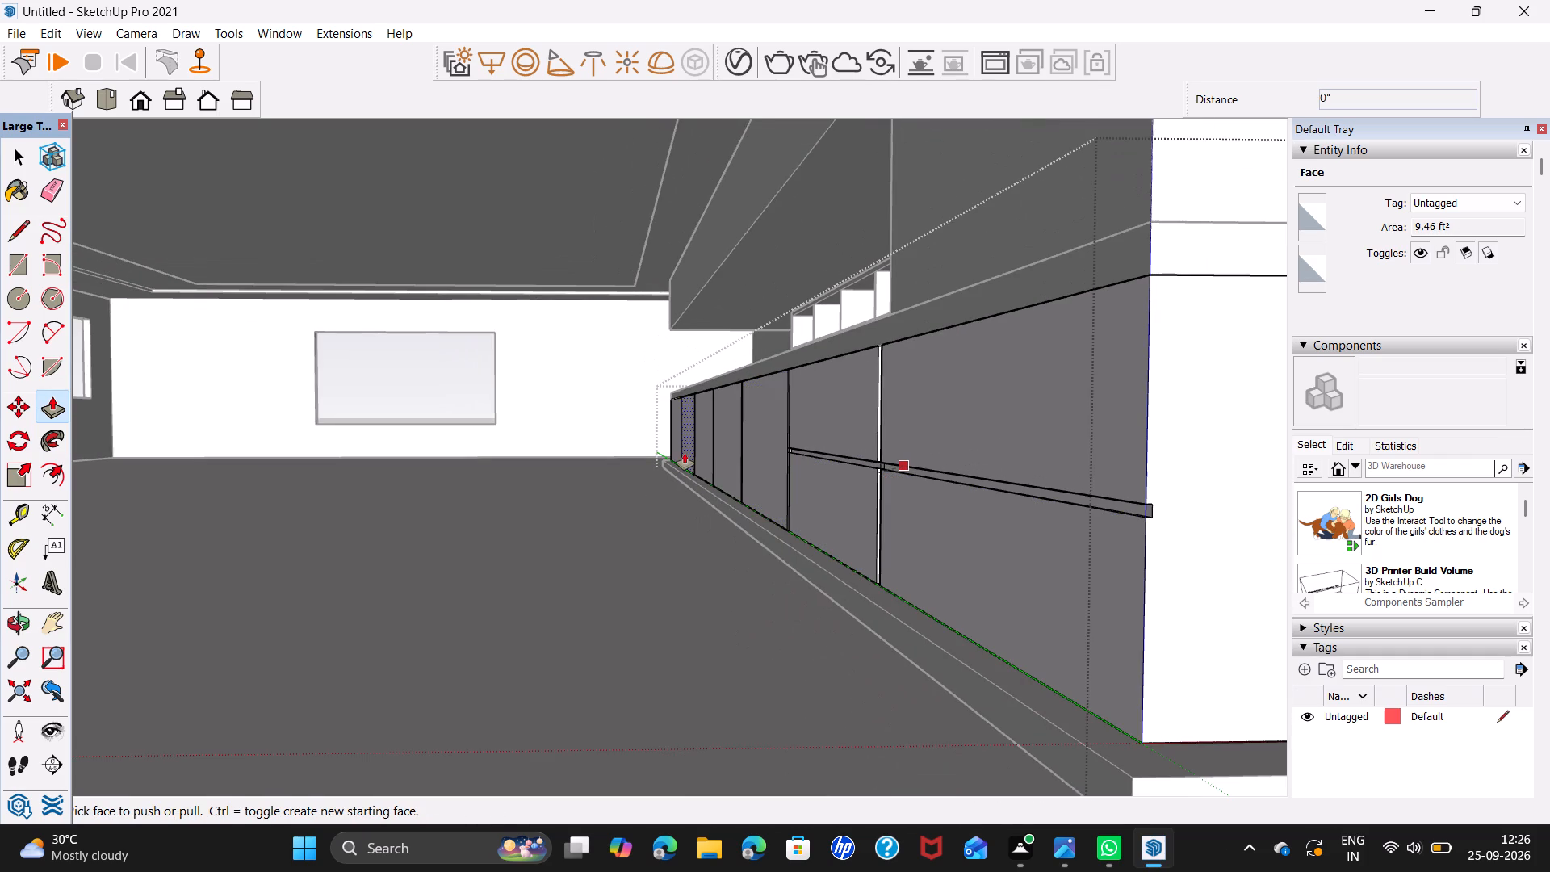
shift+middle_drag(685, 453, 892, 510)
scroll(1303, 586, up, 4)
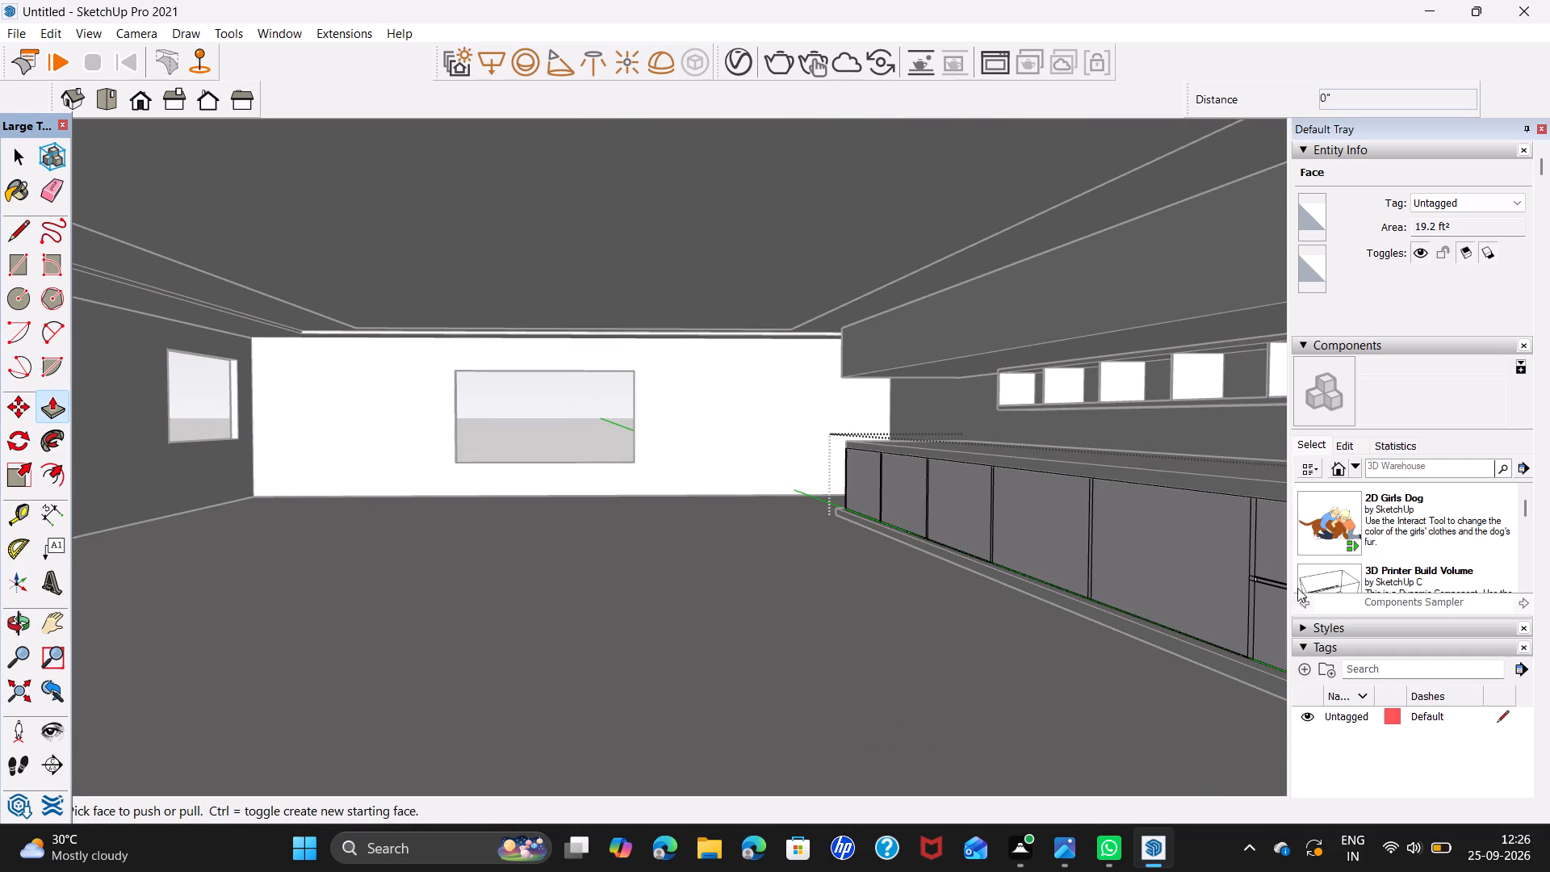
scroll(1297, 588, up, 8)
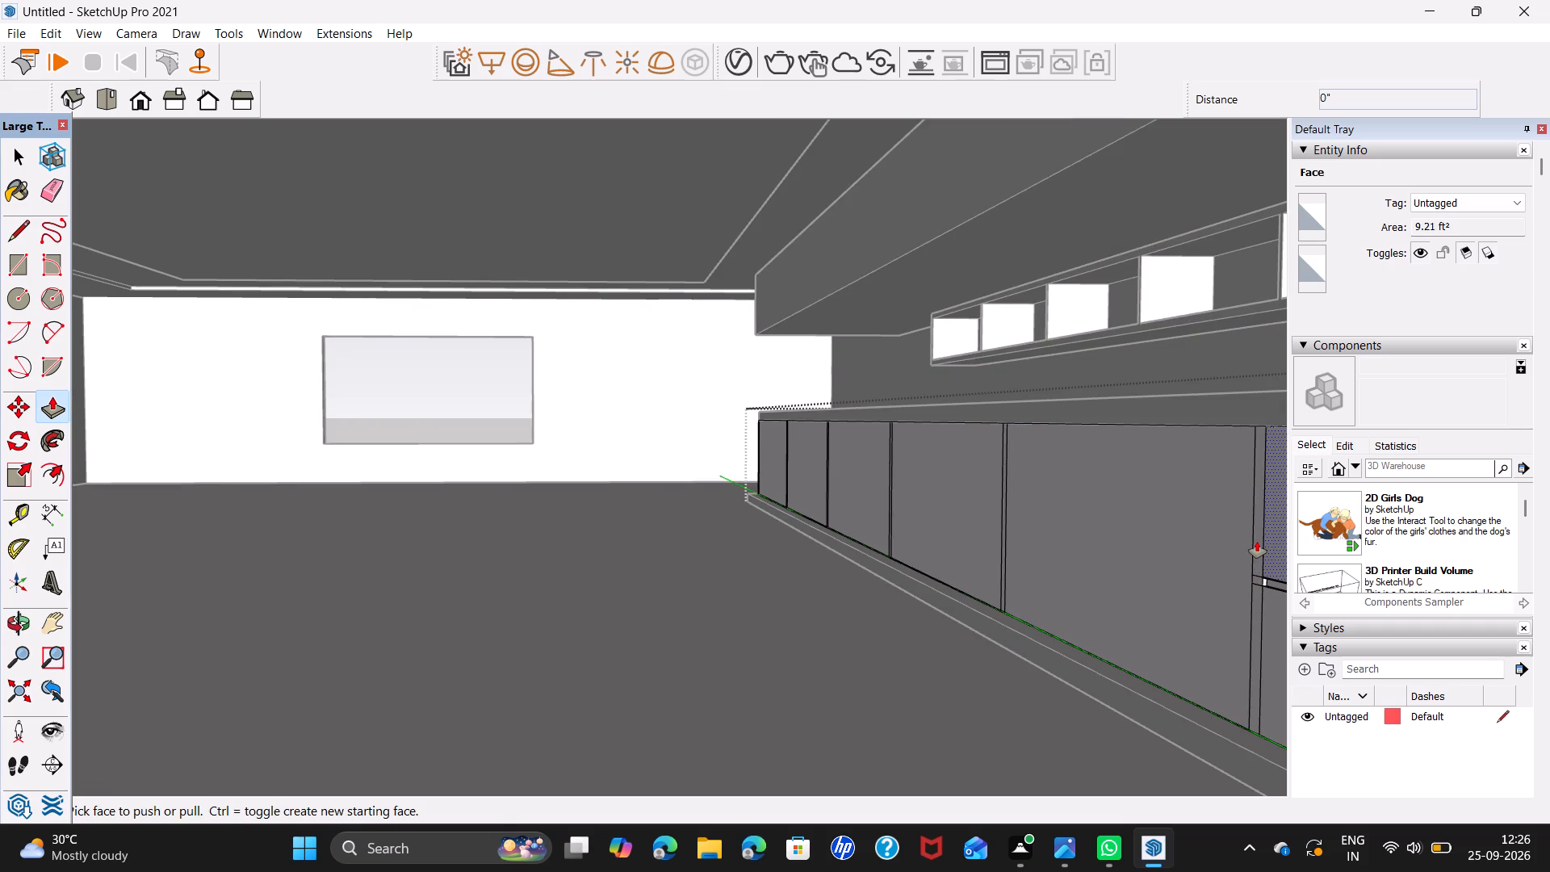
double_click(1257, 541)
double_click(1257, 597)
double_click(1259, 576)
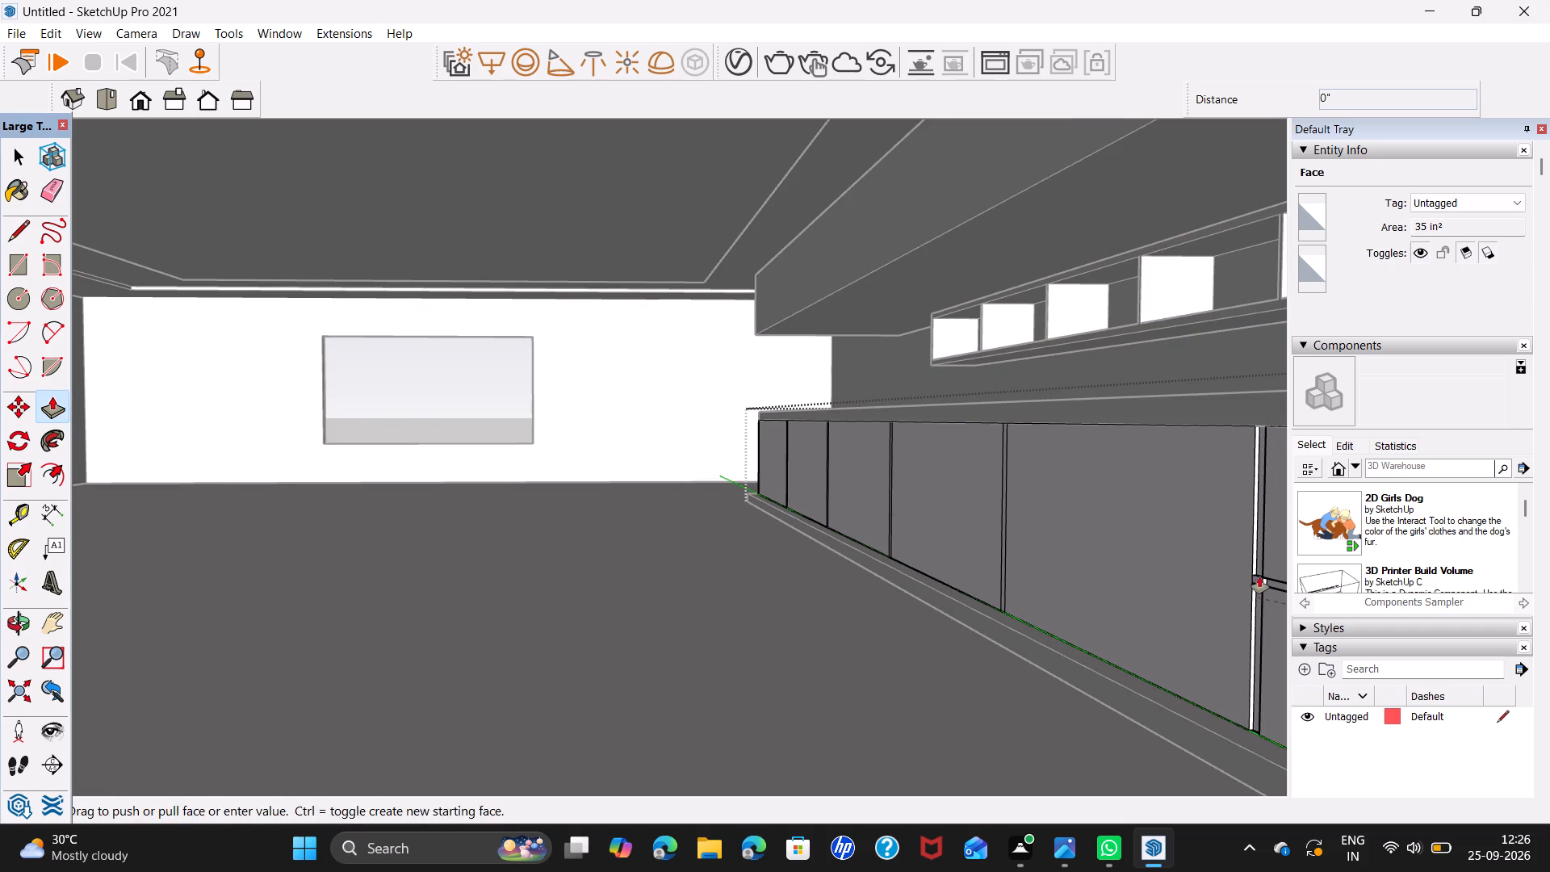
Push the remaining four vertical dividers of the lower cabinets, third to sixth from the near corner, inward by the same 0.5".
scroll(1005, 542, up, 6)
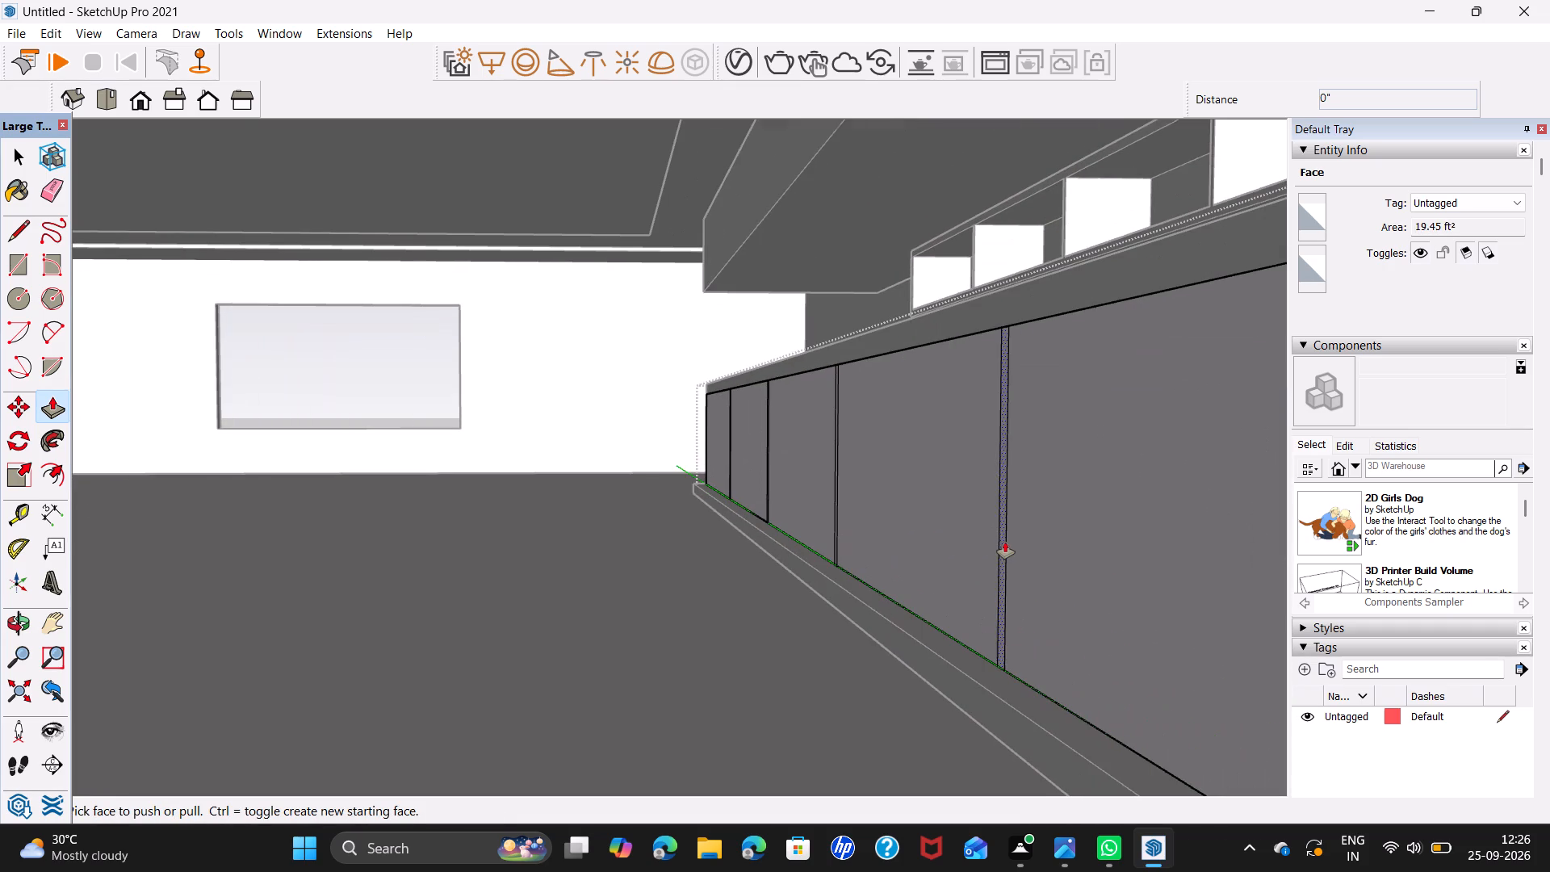
double_click(1005, 542)
middle_drag(834, 505, 981, 531)
scroll(1035, 528, up, 4)
double_click(1046, 539)
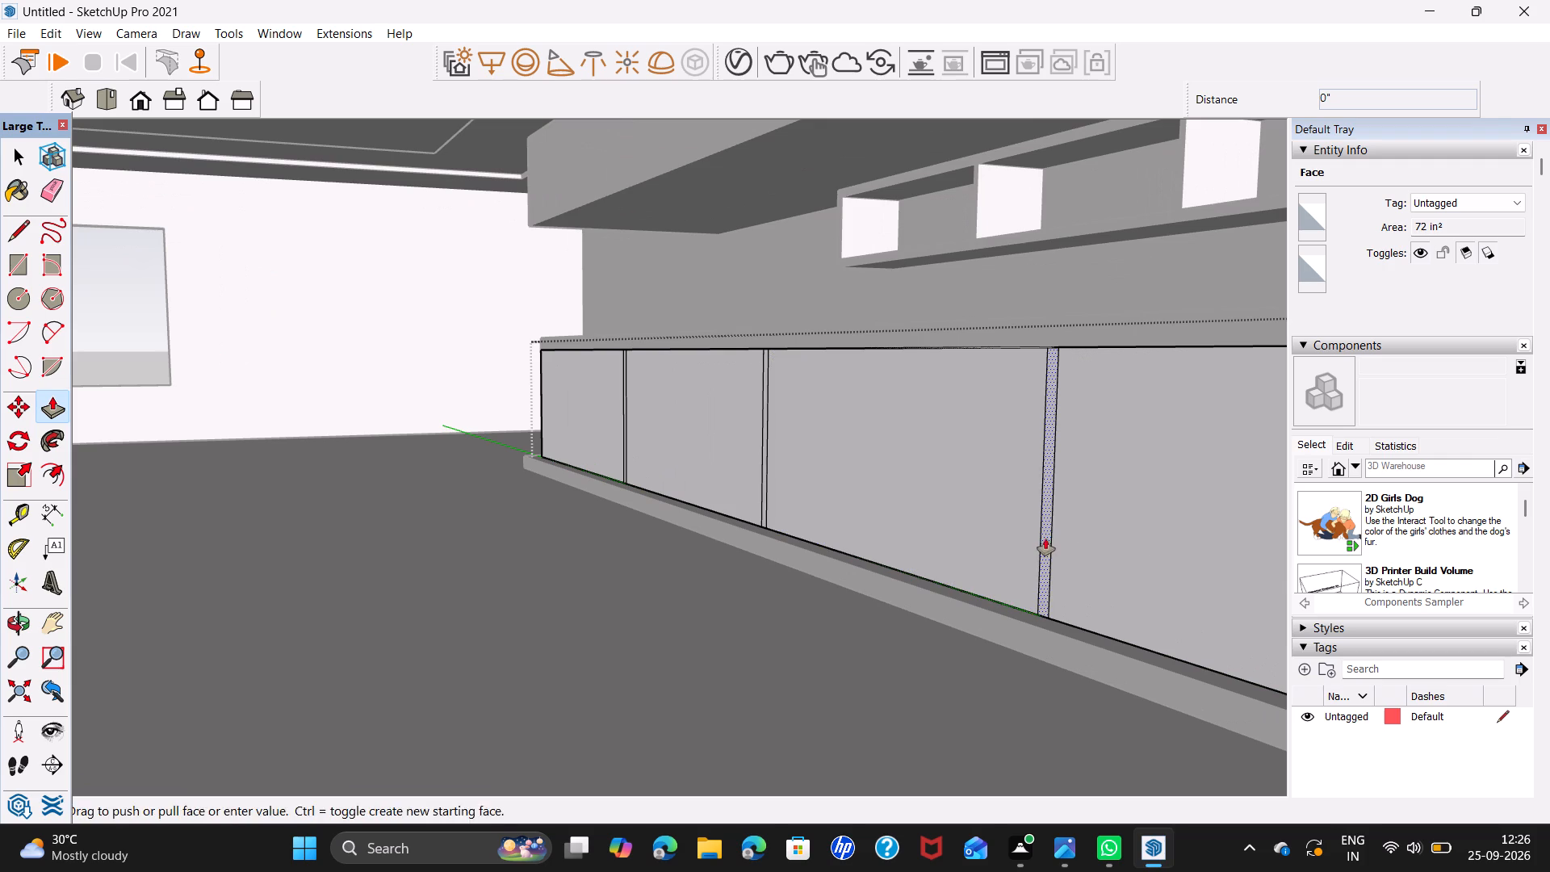
scroll(760, 456, up, 6)
double_click(768, 459)
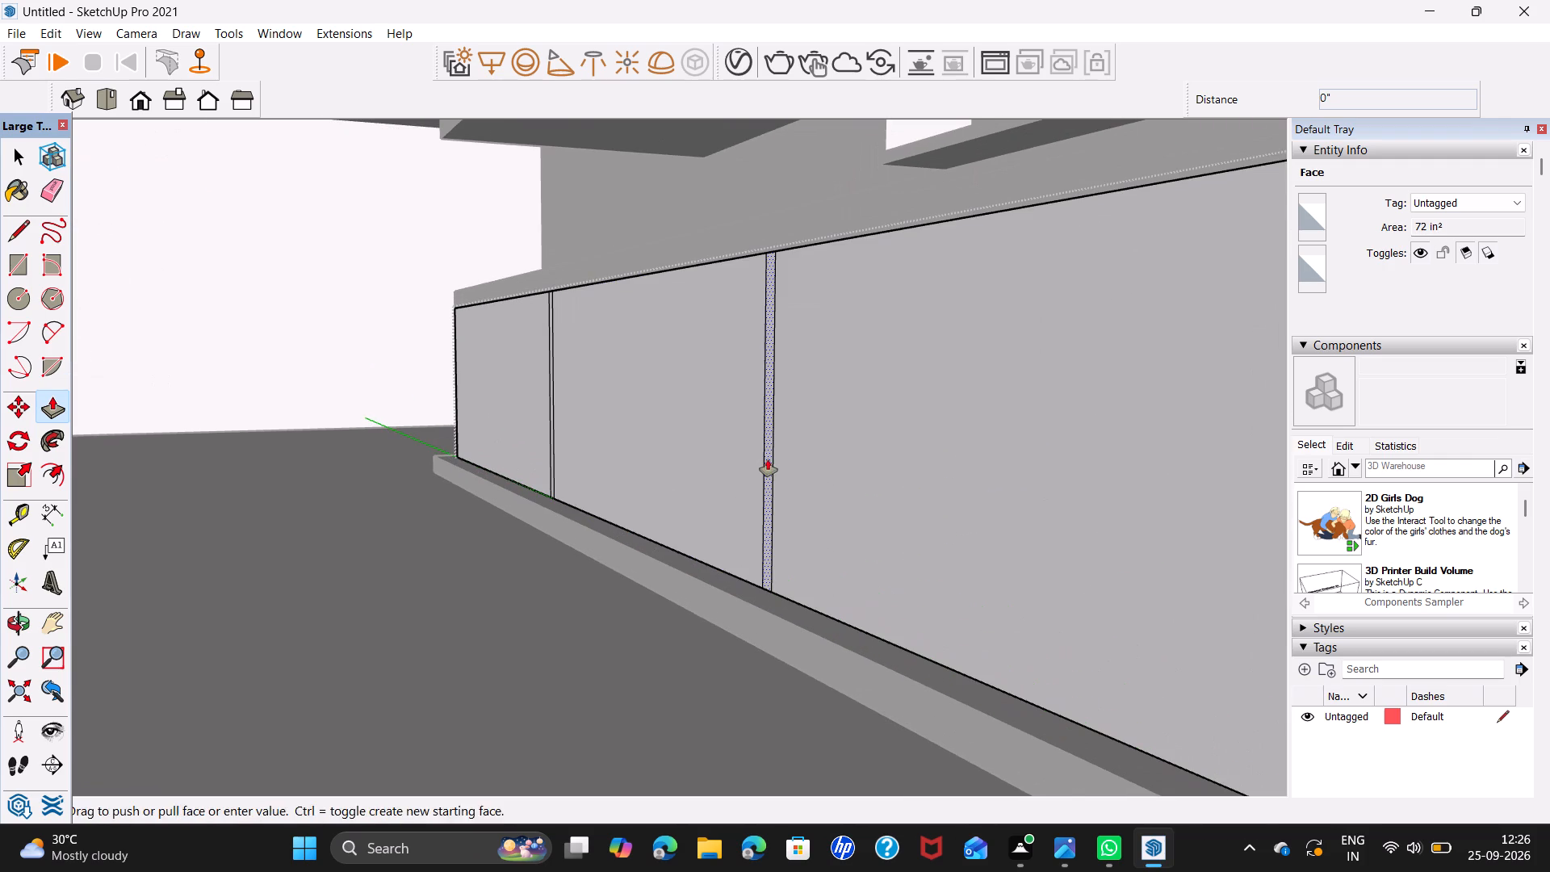
middle_drag(706, 464, 885, 476)
scroll(660, 412, up, 5)
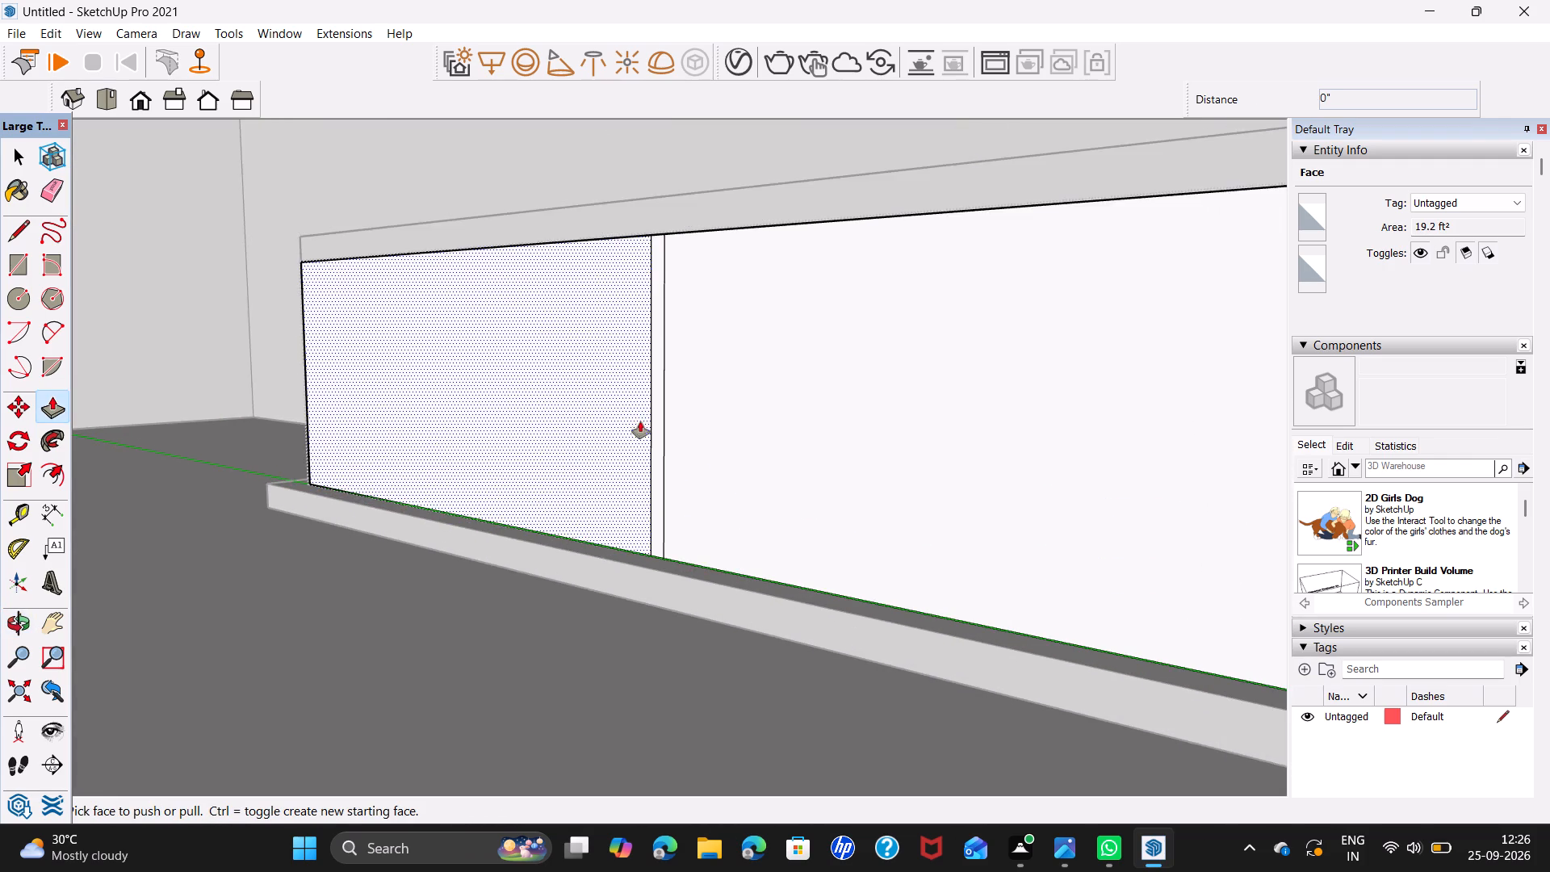
double_click(659, 439)
scroll(795, 396, down, 12)
key(space)
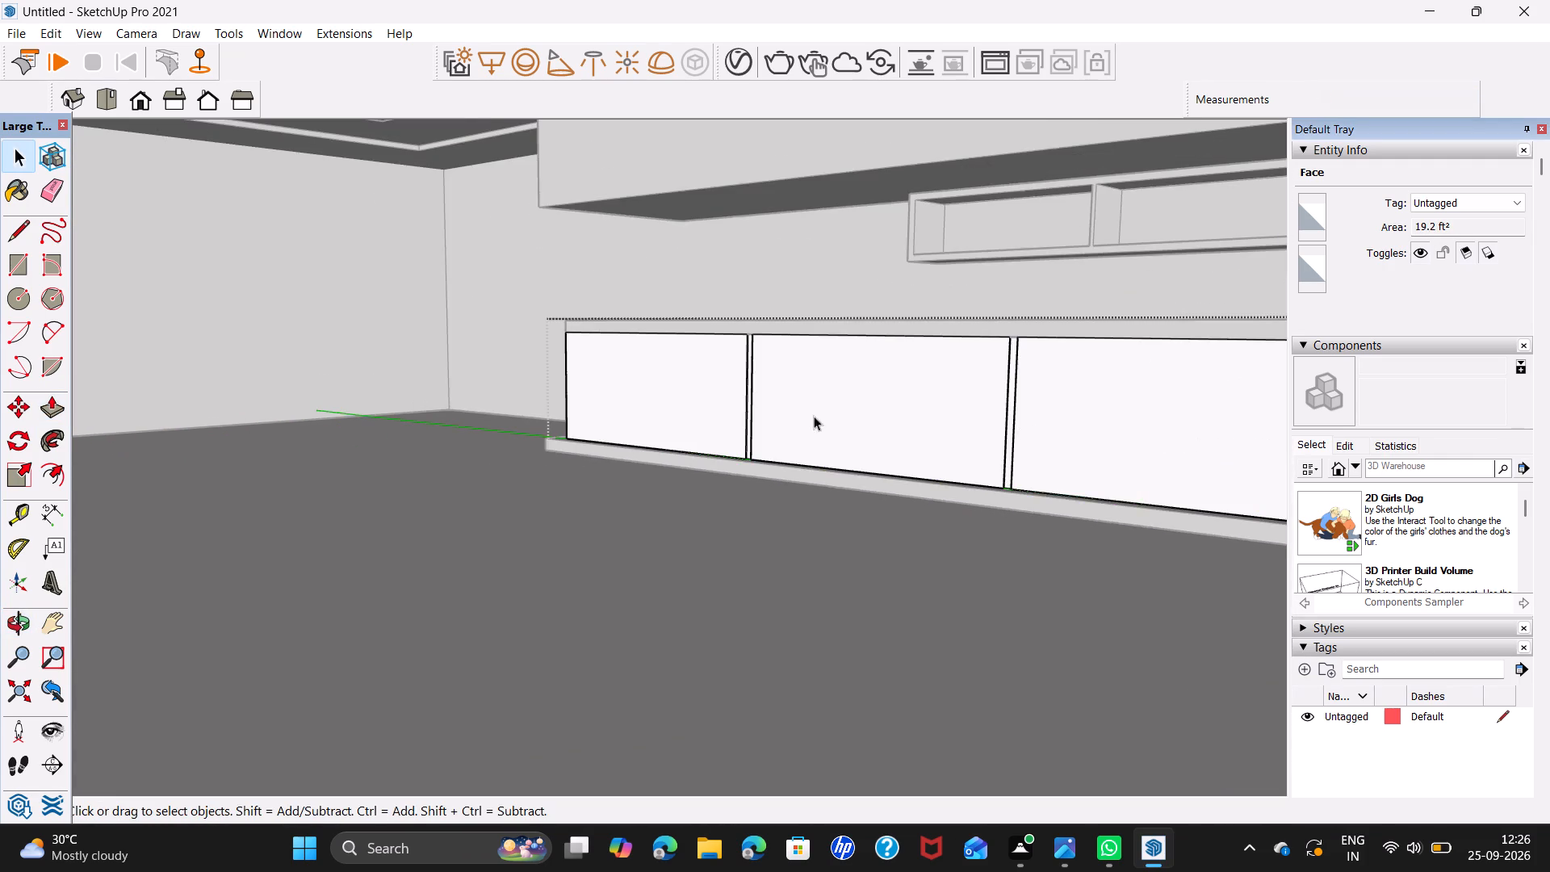
Examine the full run of lower cabinets and its recessed dividers from several angles, then leave the cabinet group.
scroll(853, 419, down, 7)
click(16, 690)
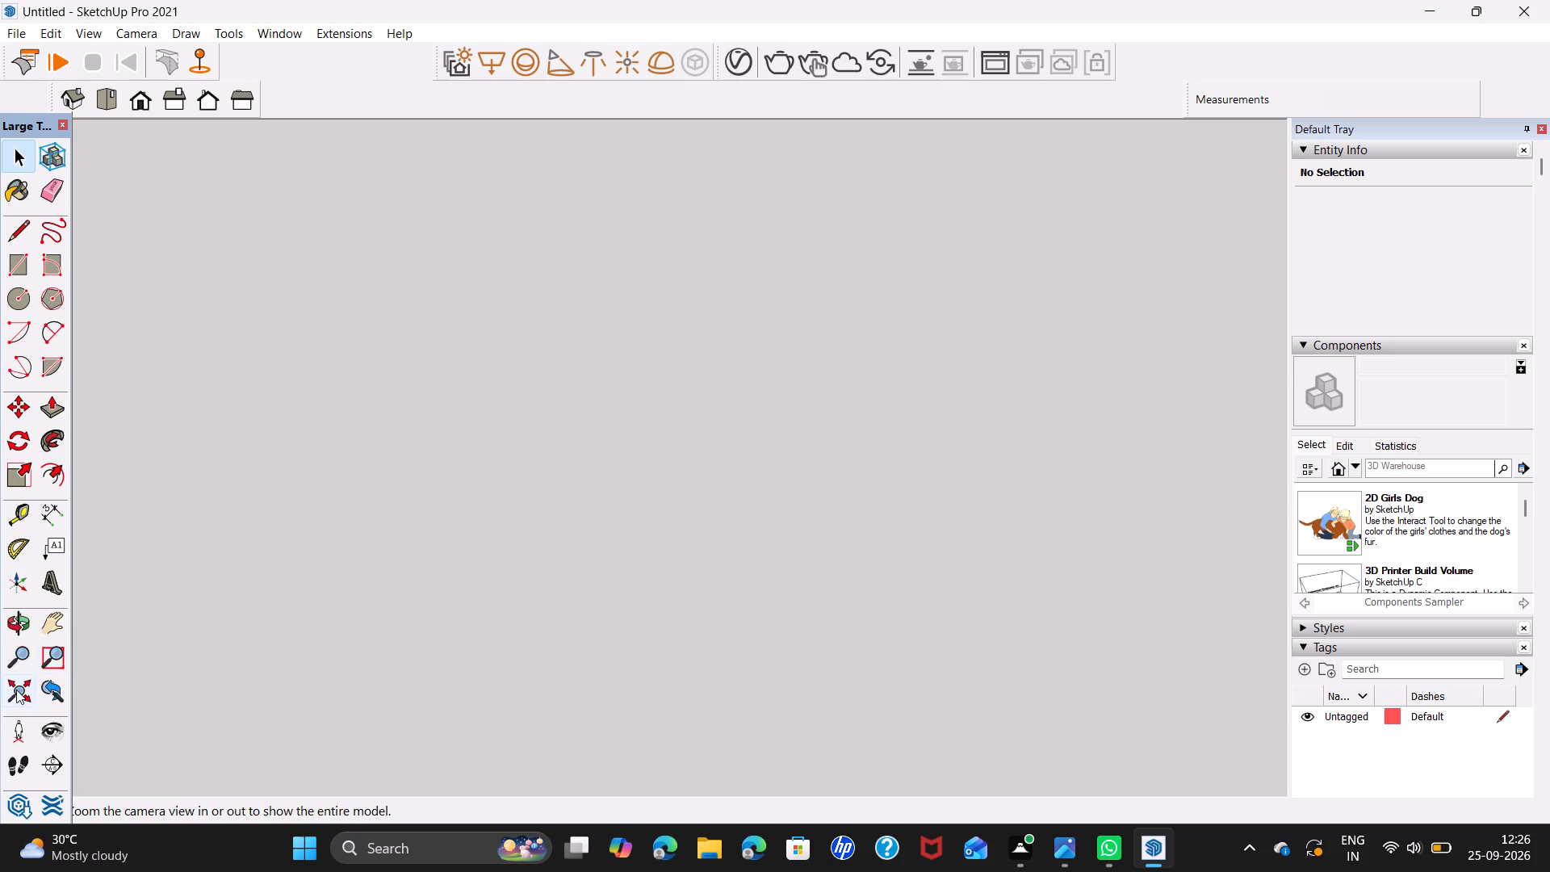
scroll(977, 437, up, 4)
middle_drag(1076, 457, 936, 511)
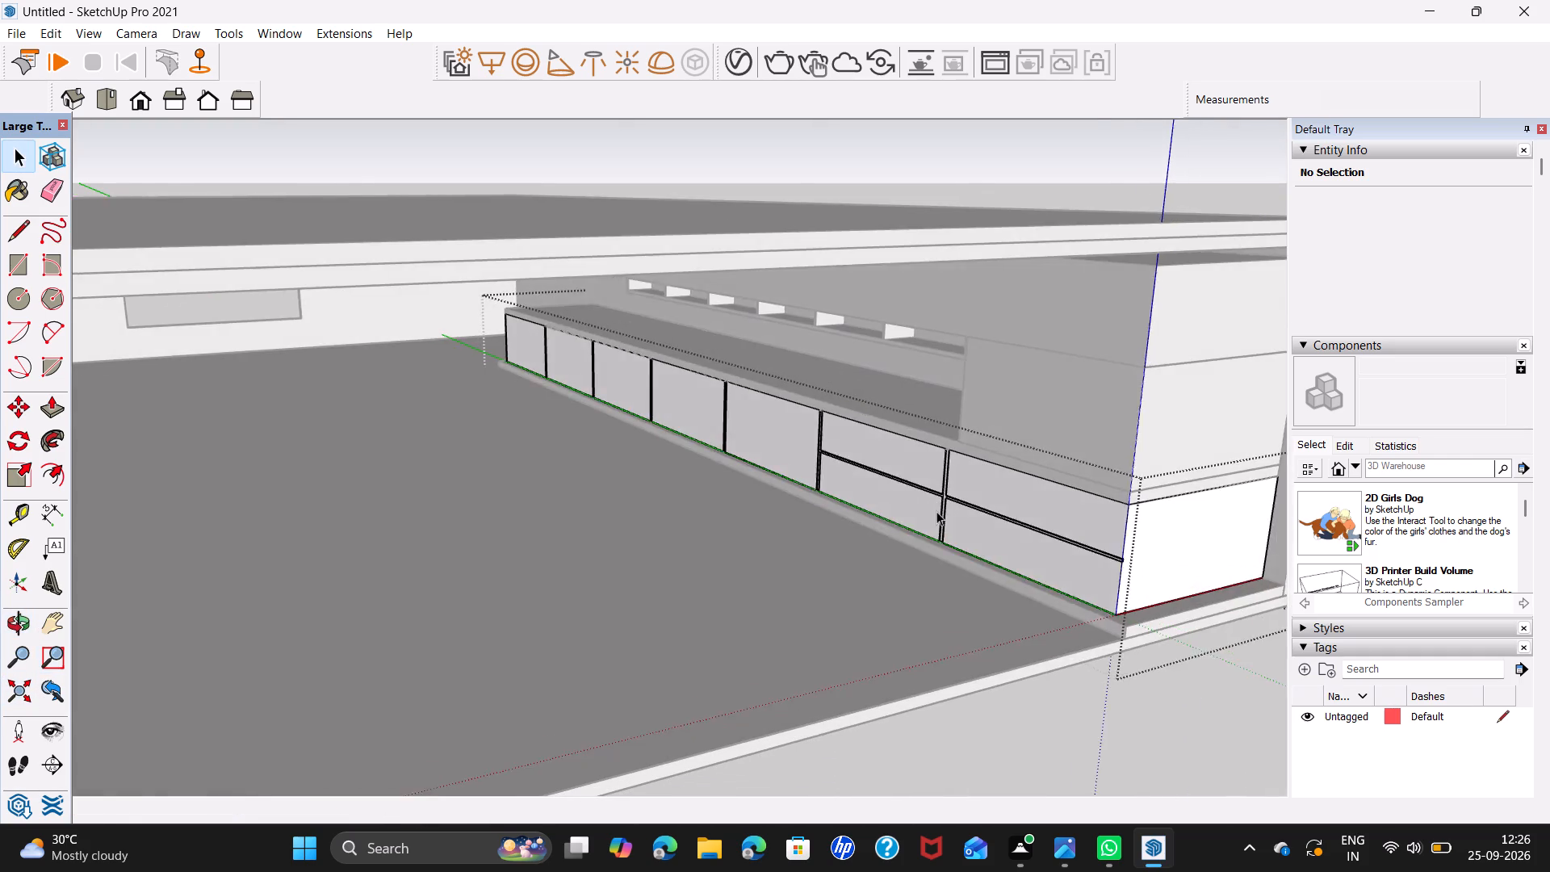
scroll(936, 511, down, 4)
middle_drag(936, 532, 899, 477)
scroll(811, 417, up, 4)
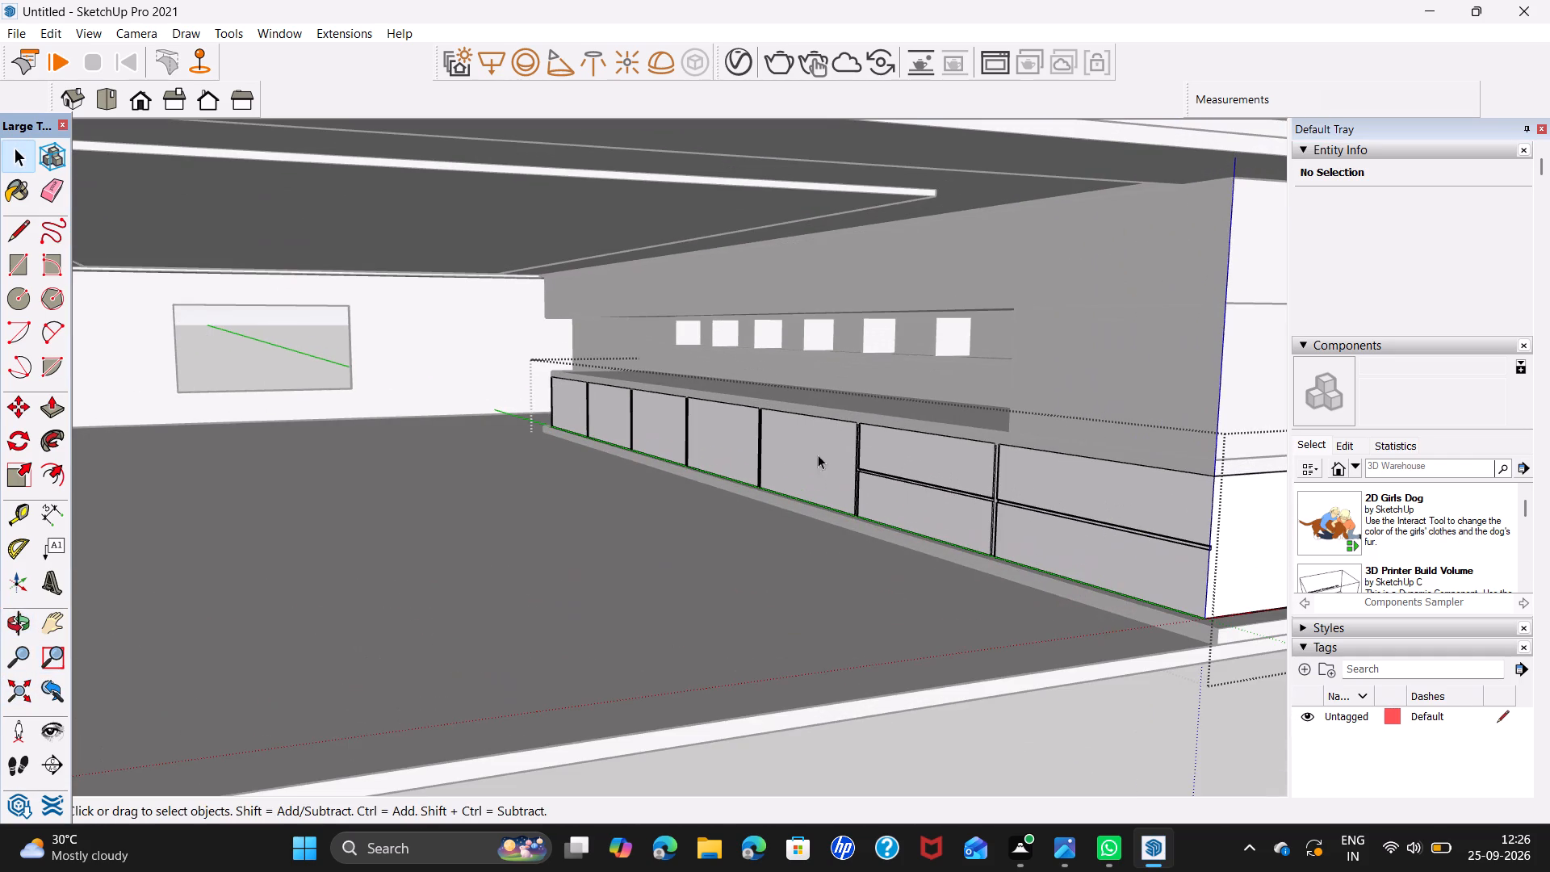
shift+middle_drag(928, 539, 817, 540)
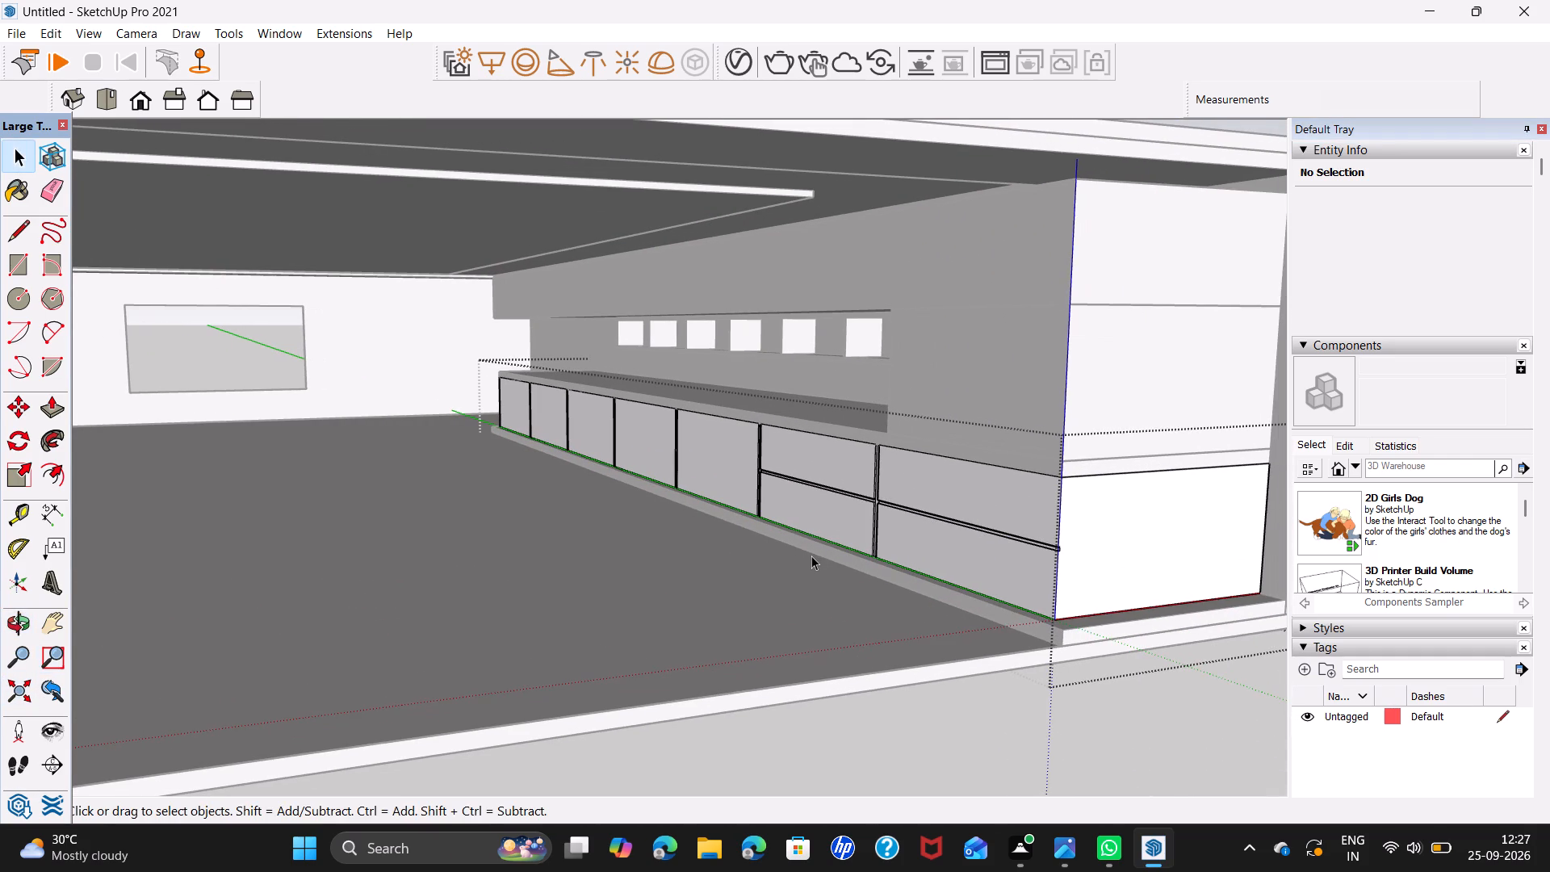
scroll(816, 560, up, 2)
middle_drag(829, 577, 883, 543)
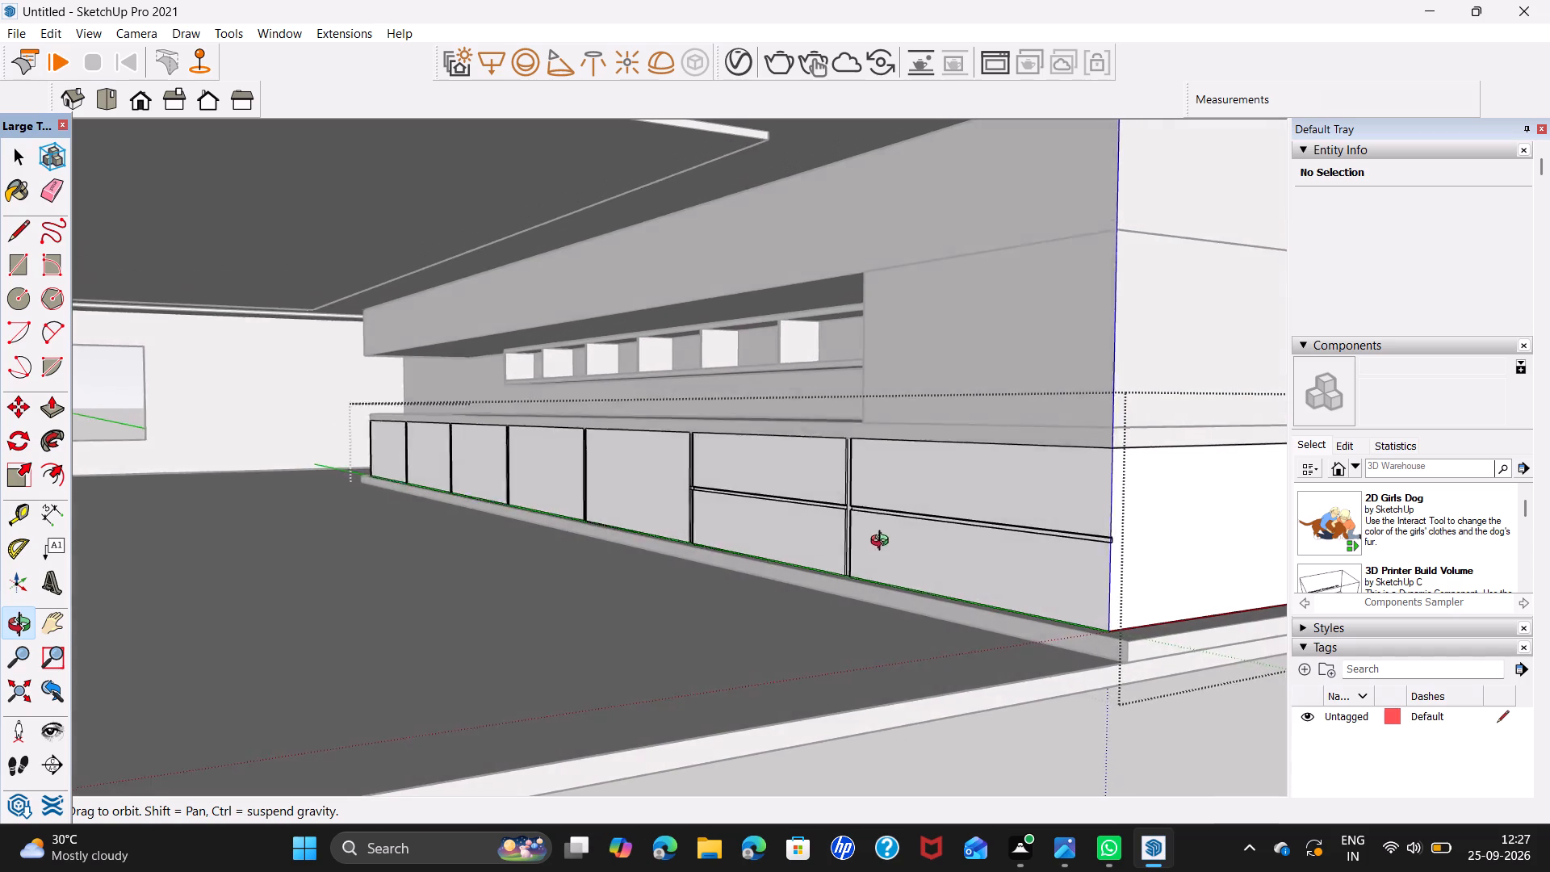
middle_drag(883, 543, 947, 542)
key(space)
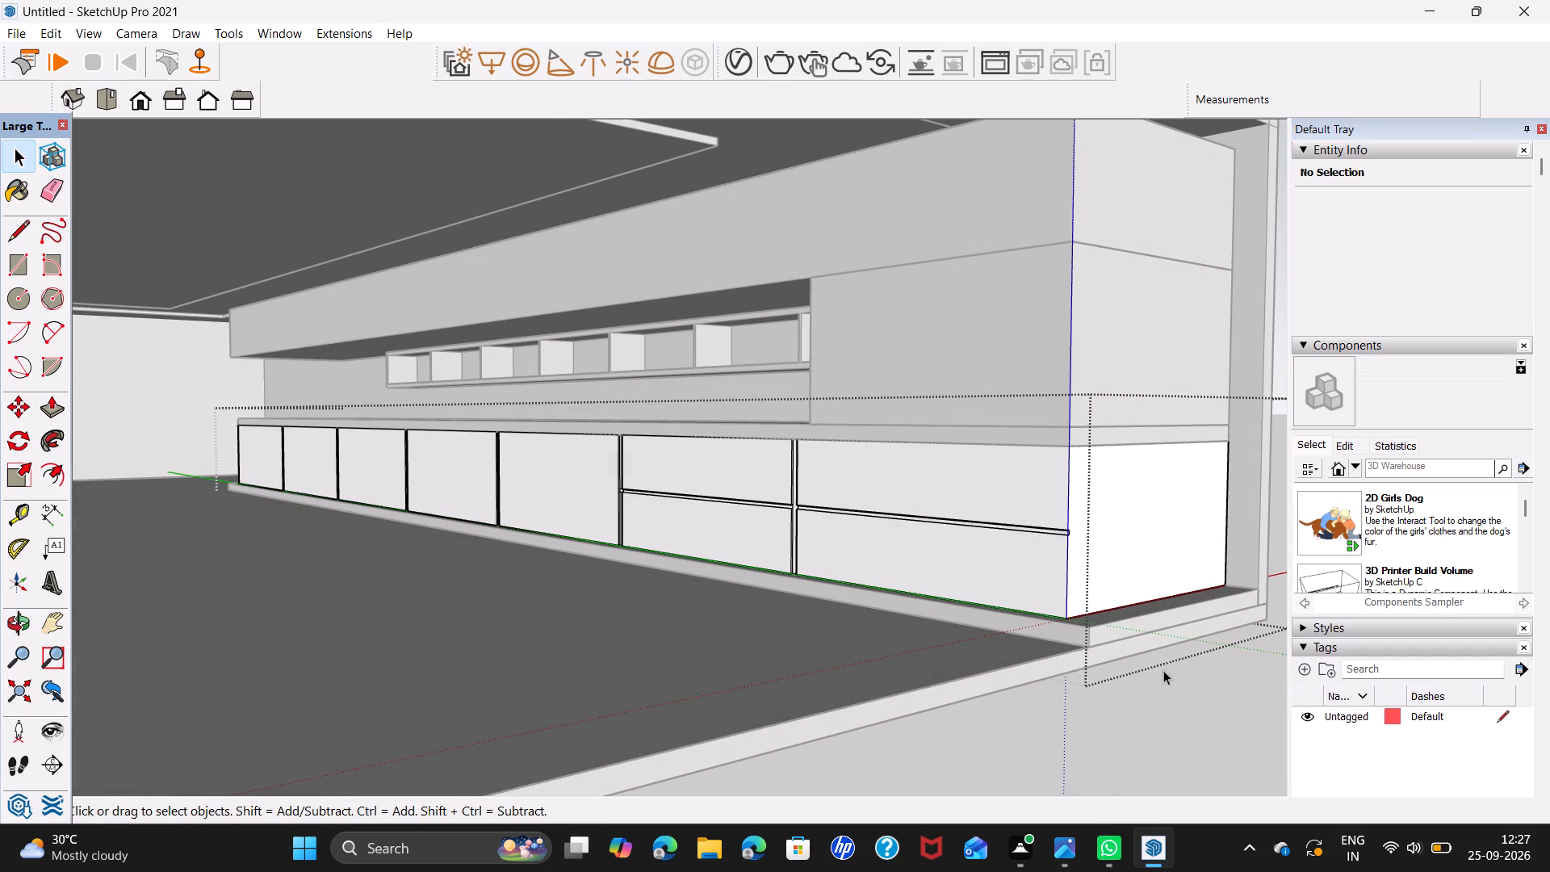
click(1183, 723)
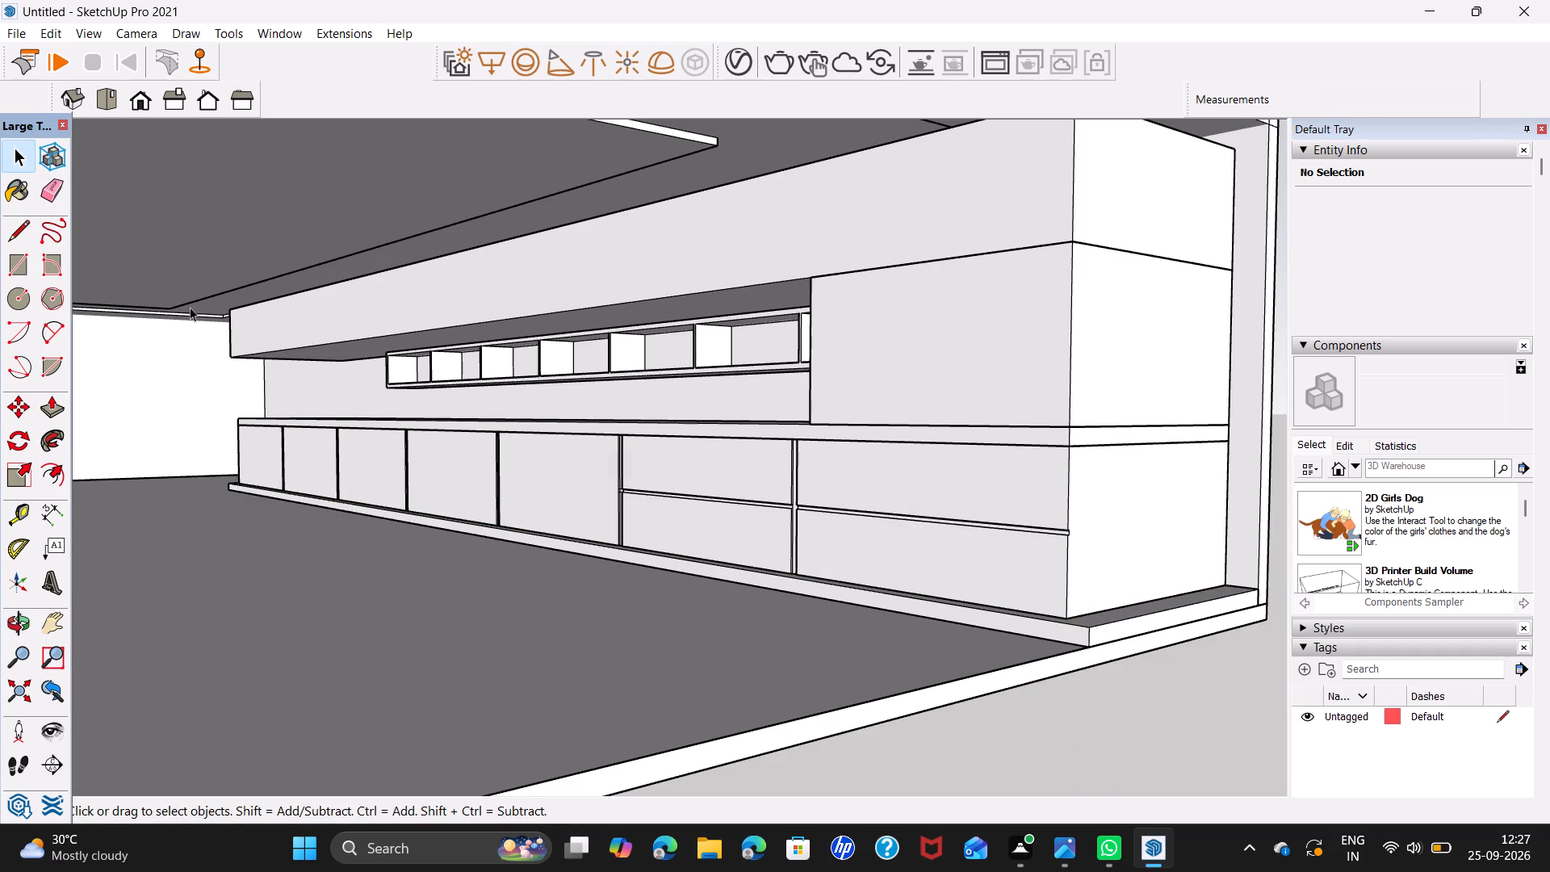
In the upper cabinet group, copy the front face's far-end vertical edge to the near corner, dividing the run into 10 equal bays.
click(229, 344)
triple_click(229, 344)
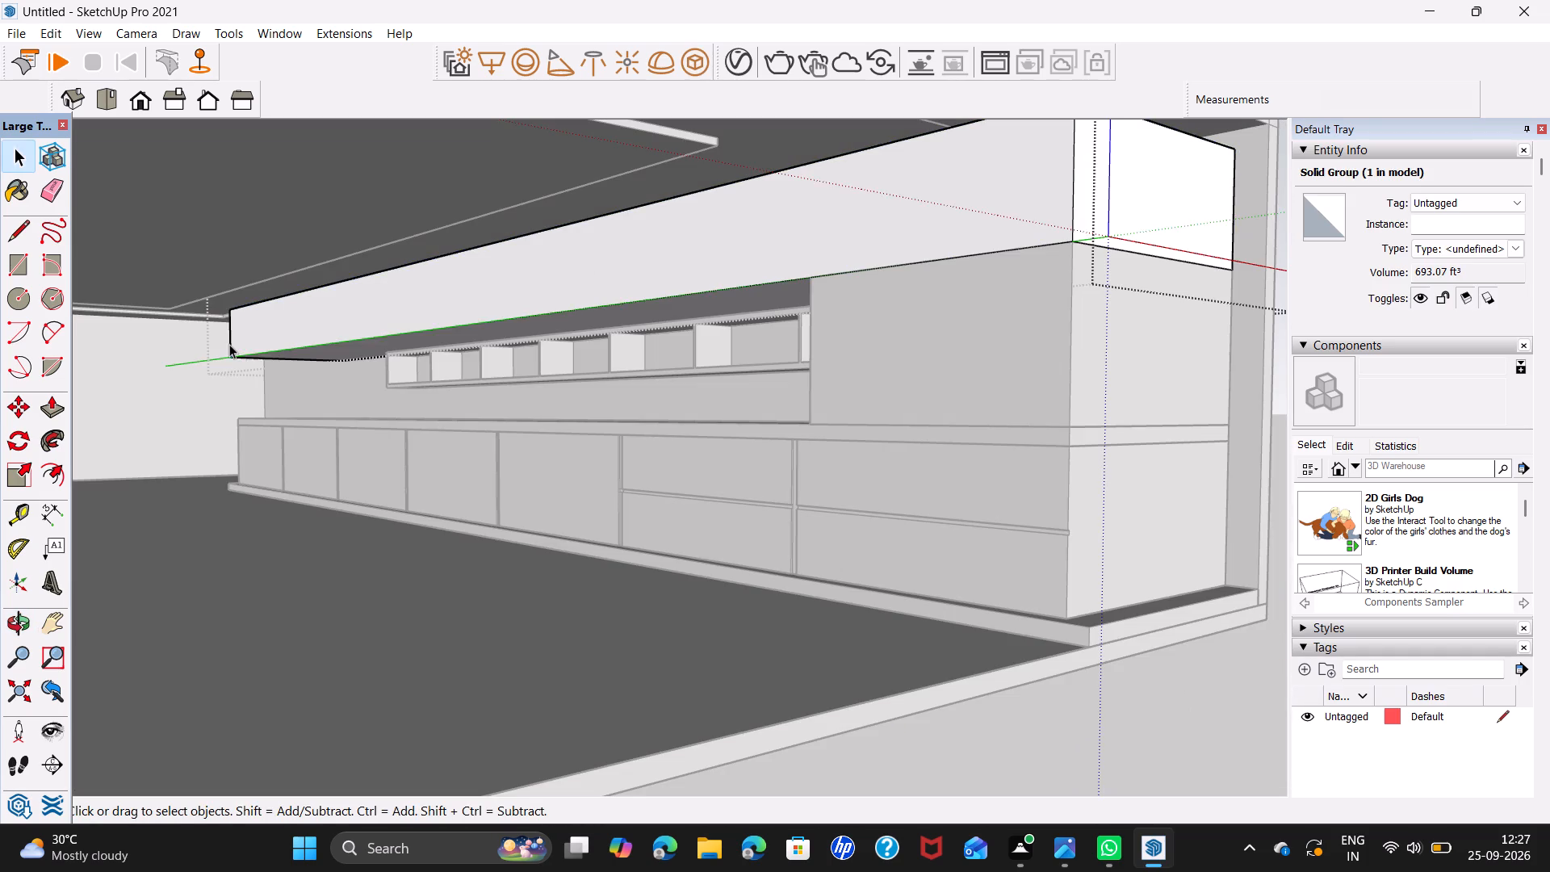
double_click(229, 344)
click(232, 351)
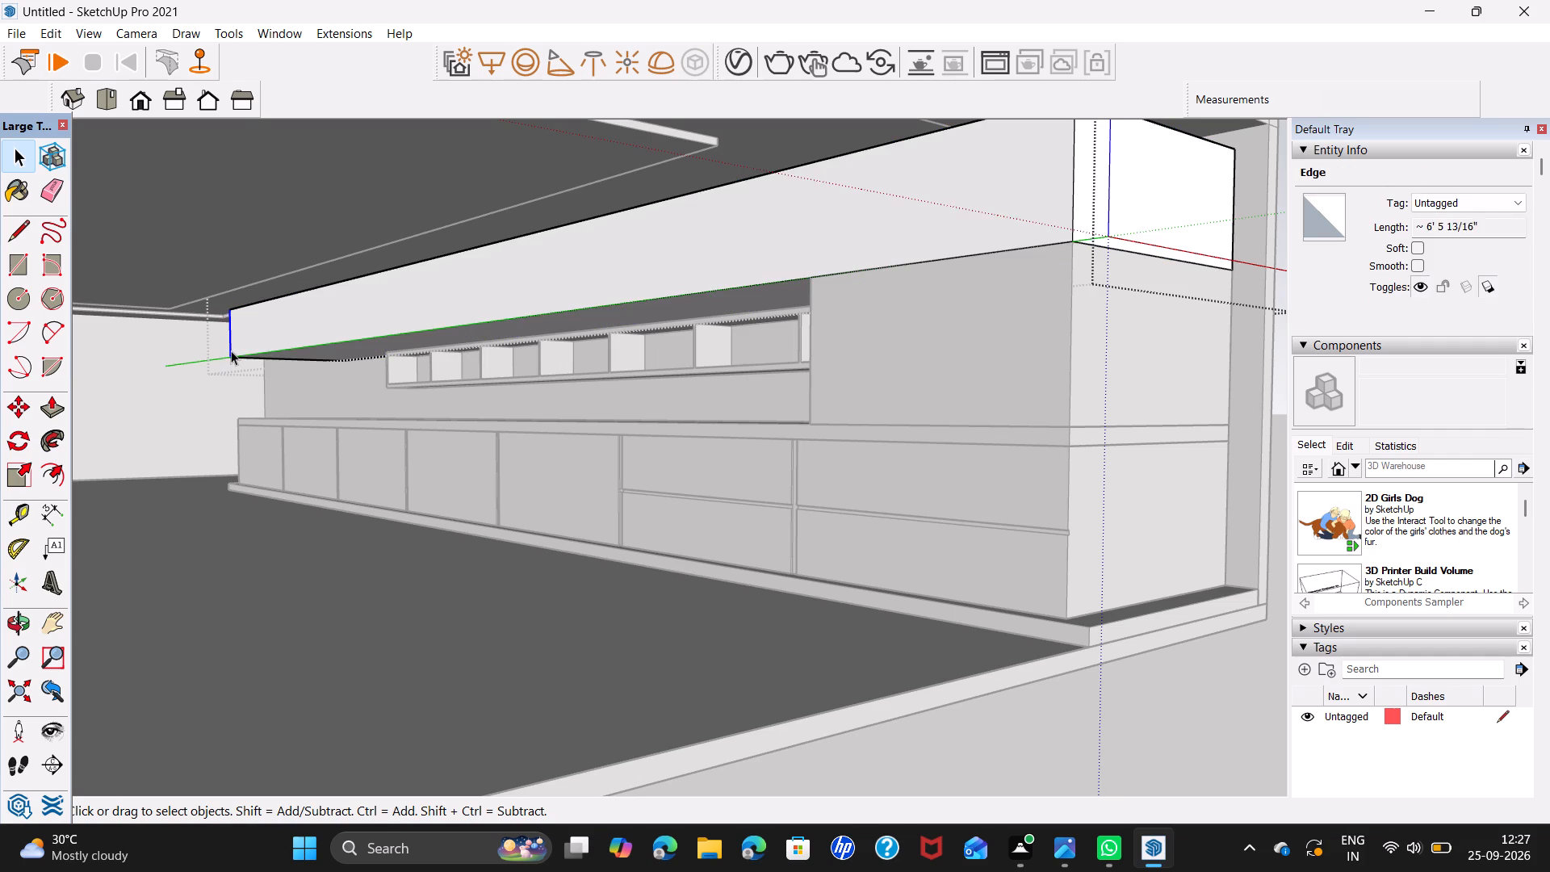
key(m)
click(232, 355)
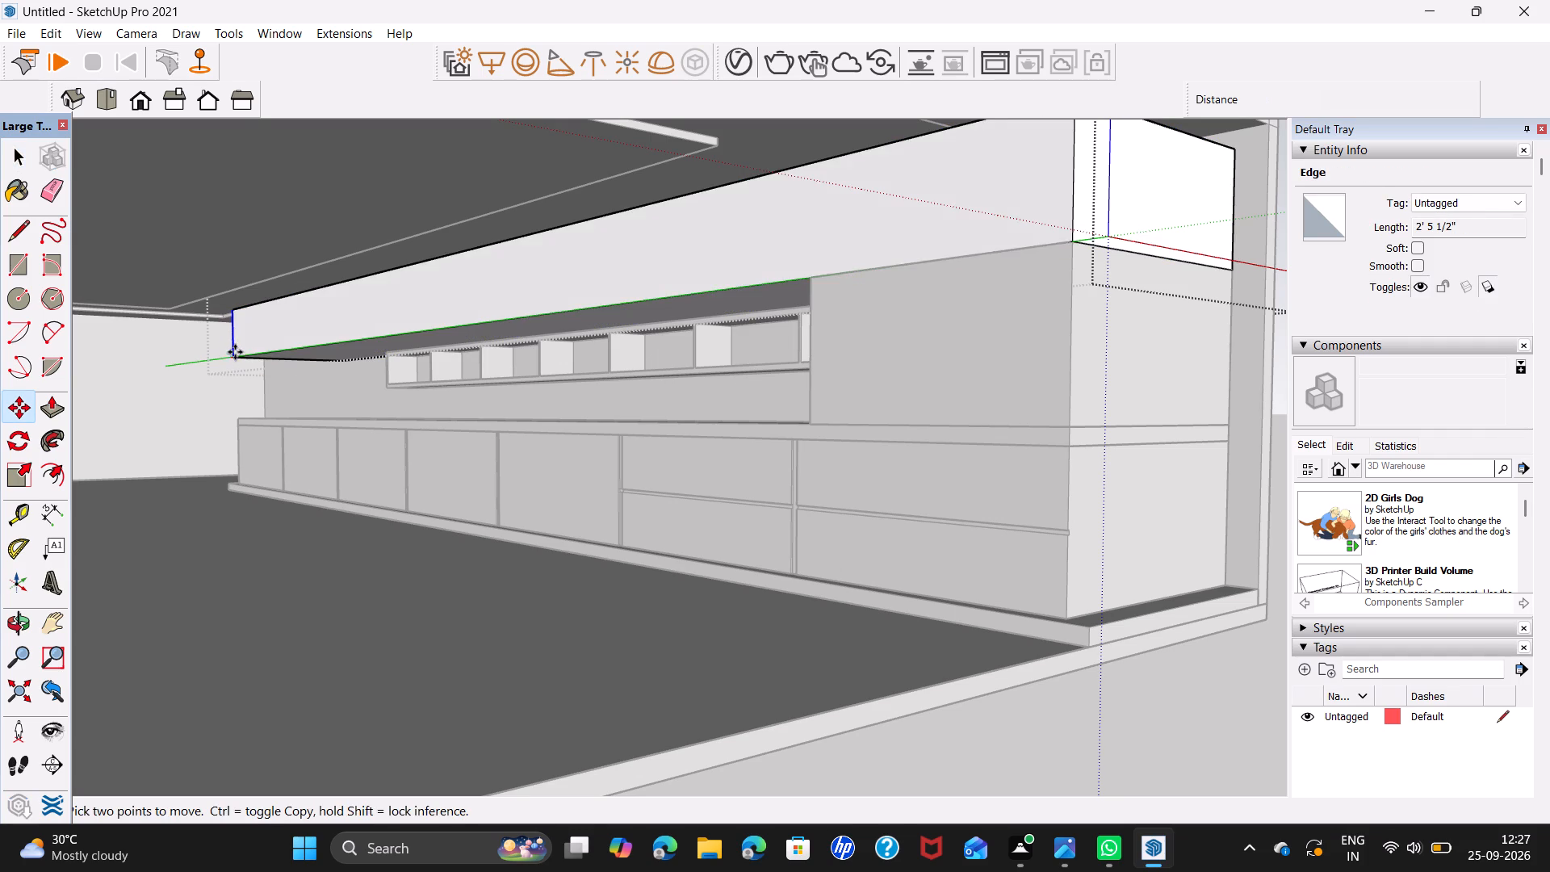
click(1066, 245)
key(slash)
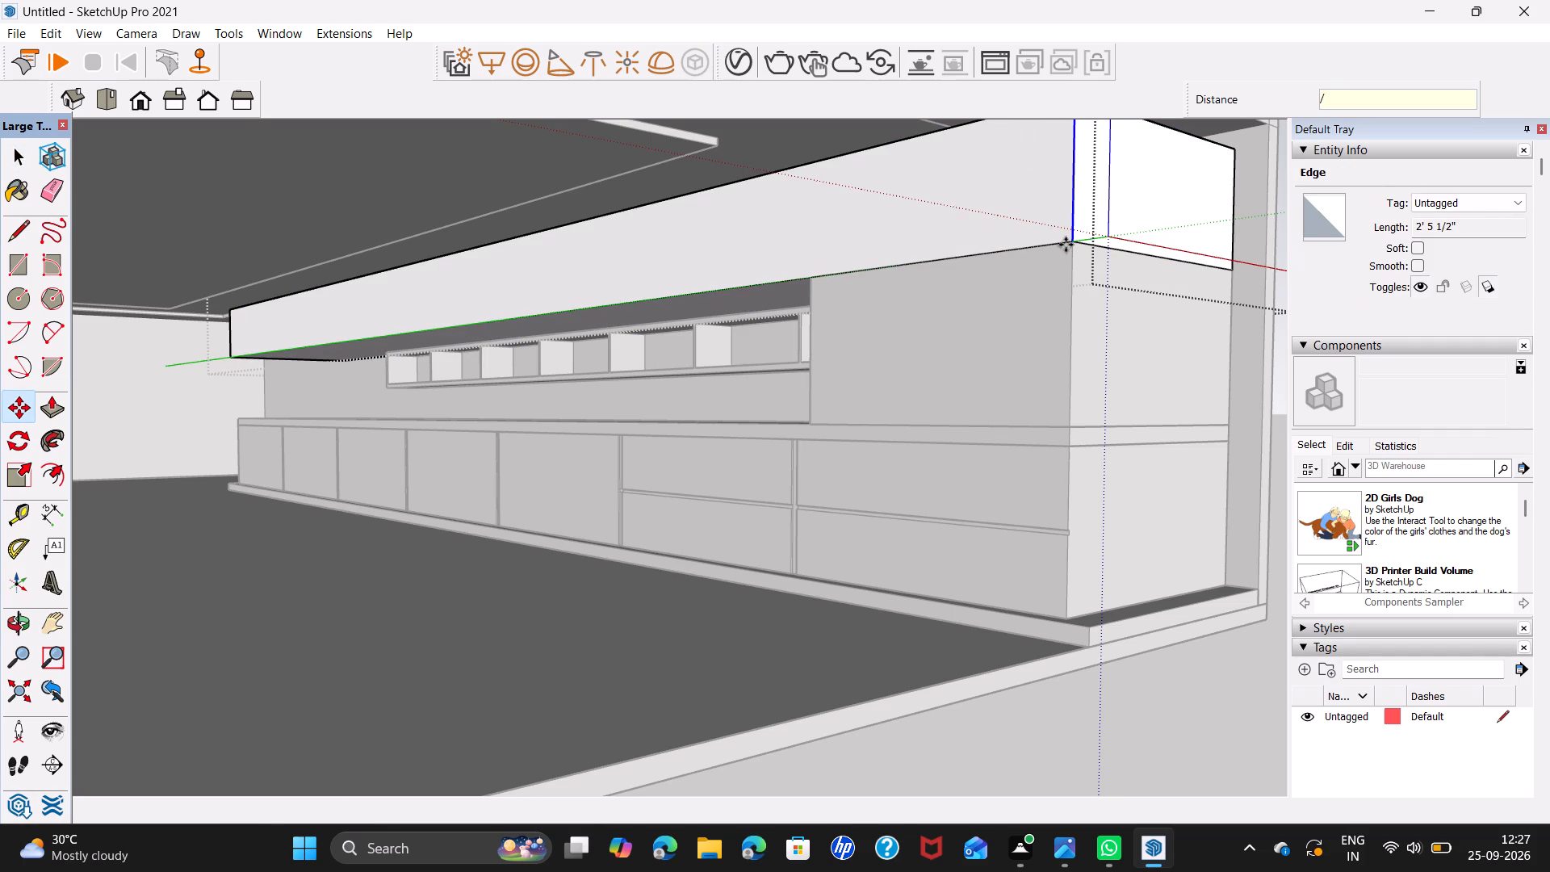
text(10)
key(Return)
key(space)
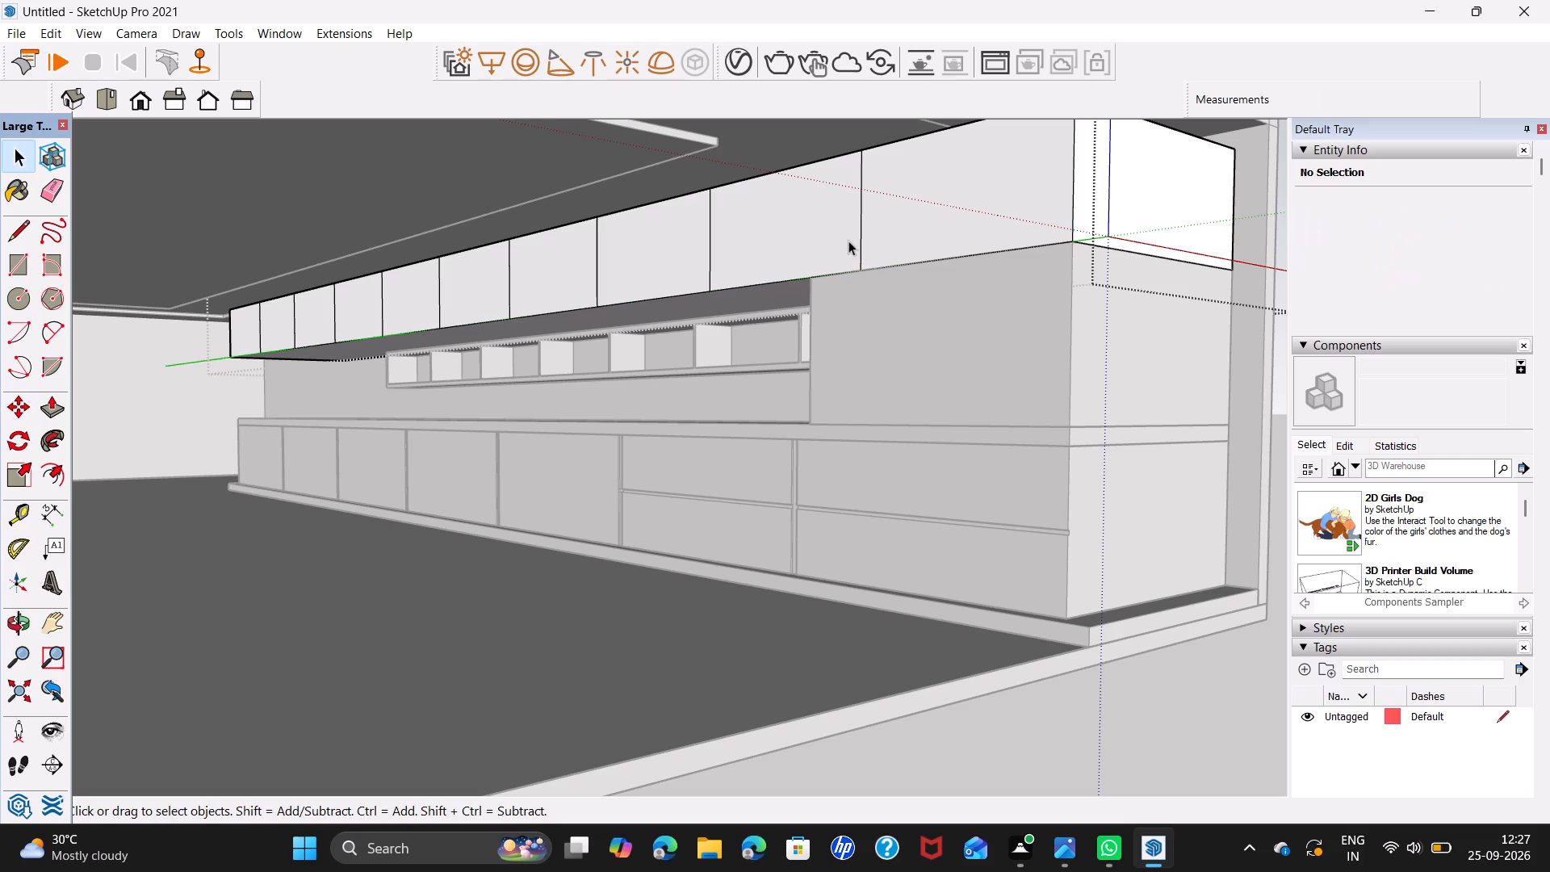
Copy the upper cabinet's division line nearest the near corner 0.5" along the front face toward that corner.
middle_drag(848, 273, 1030, 289)
scroll(909, 250, down, 4)
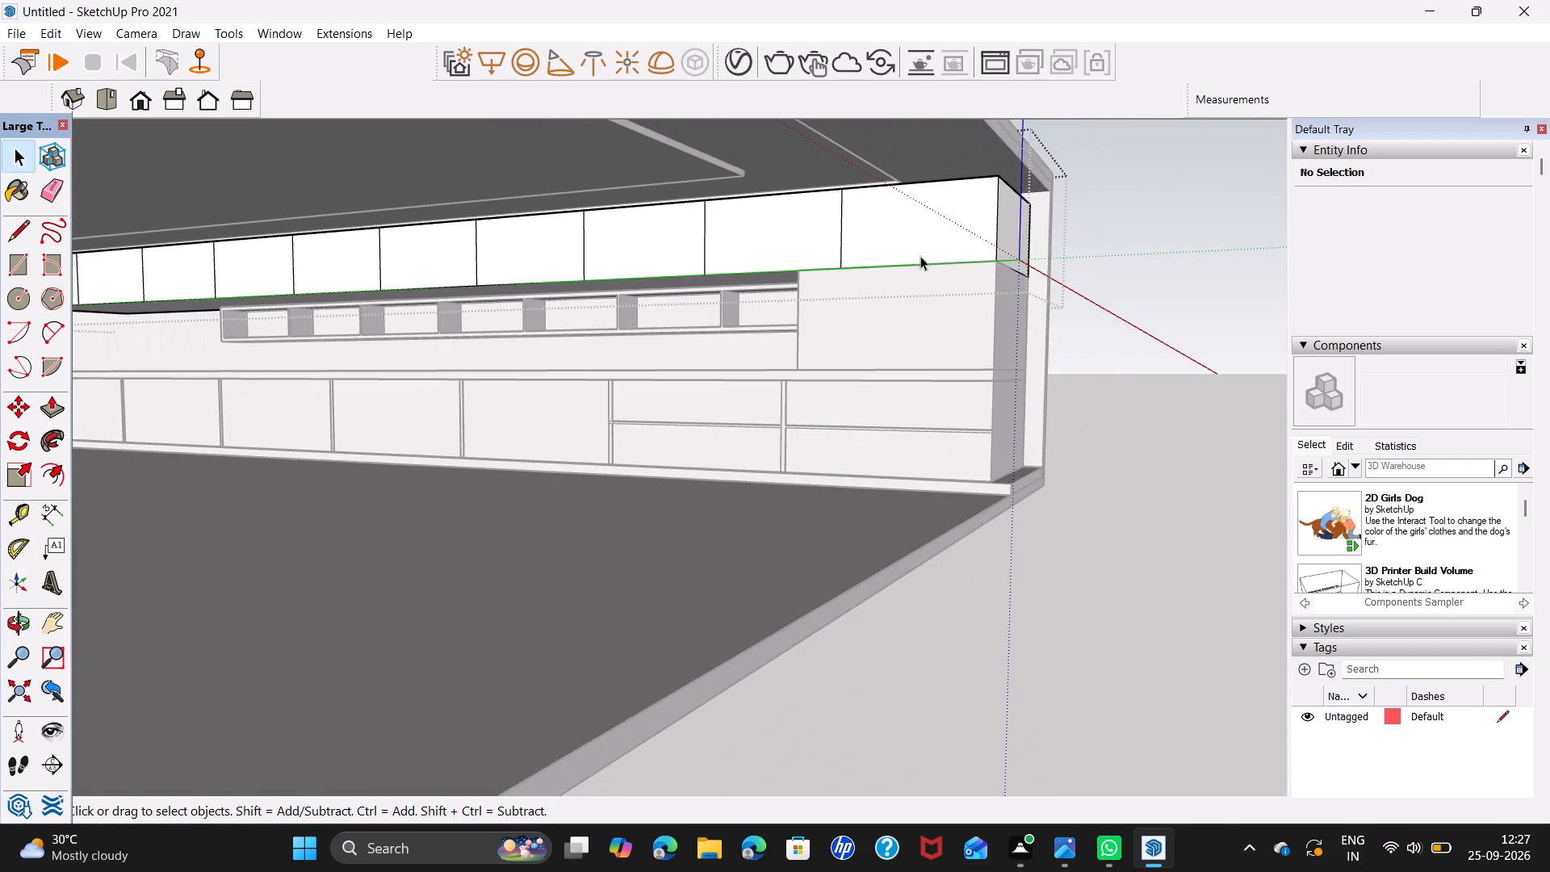
middle_drag(920, 256, 812, 270)
scroll(773, 251, up, 5)
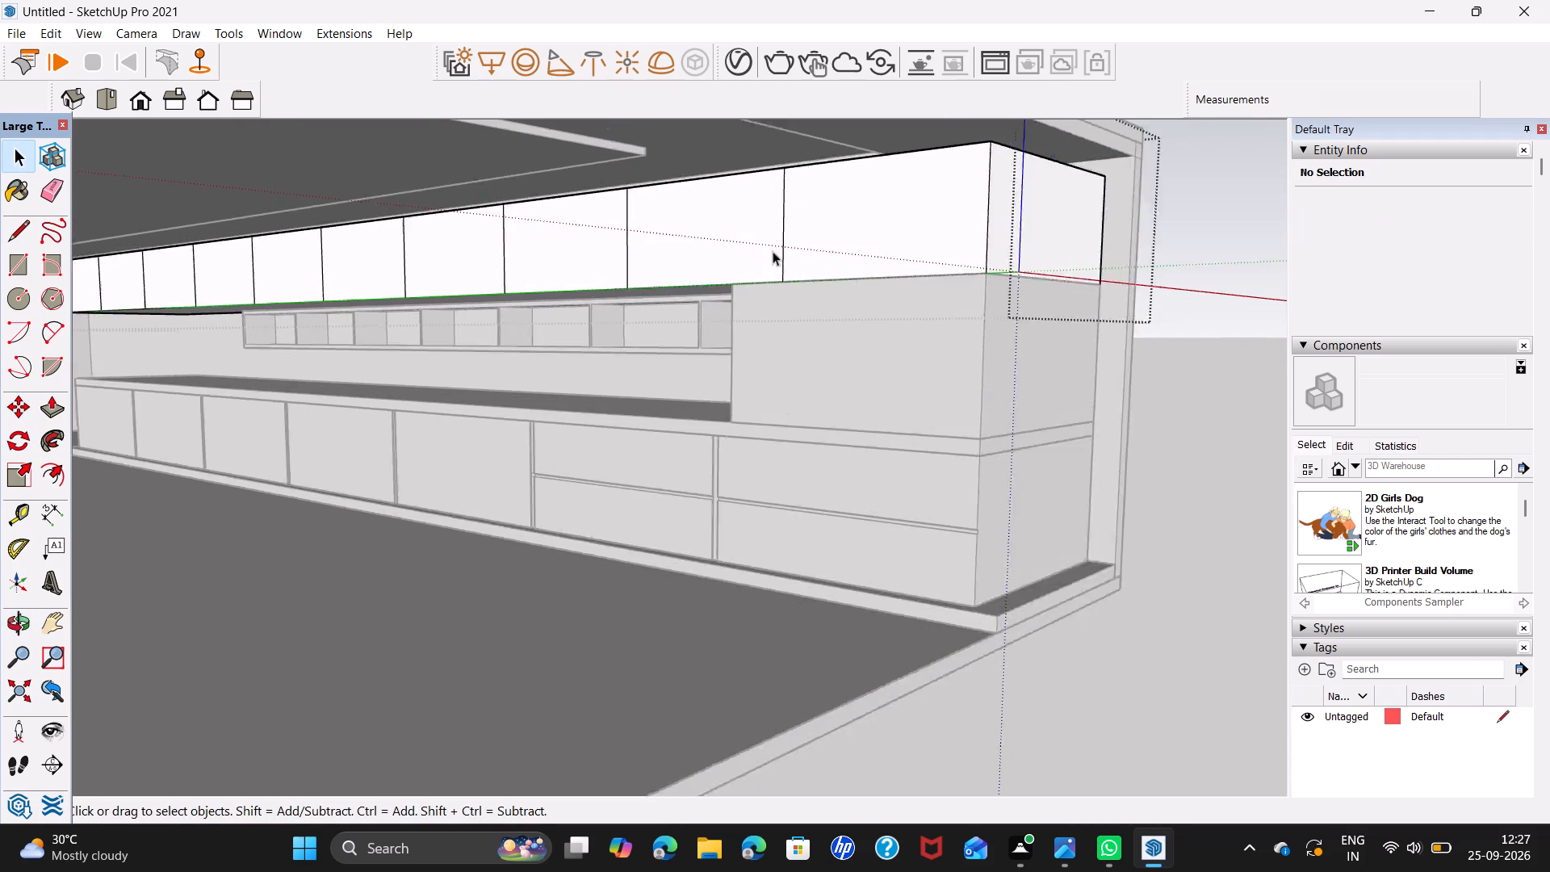
scroll(773, 251, up, 8)
click(788, 307)
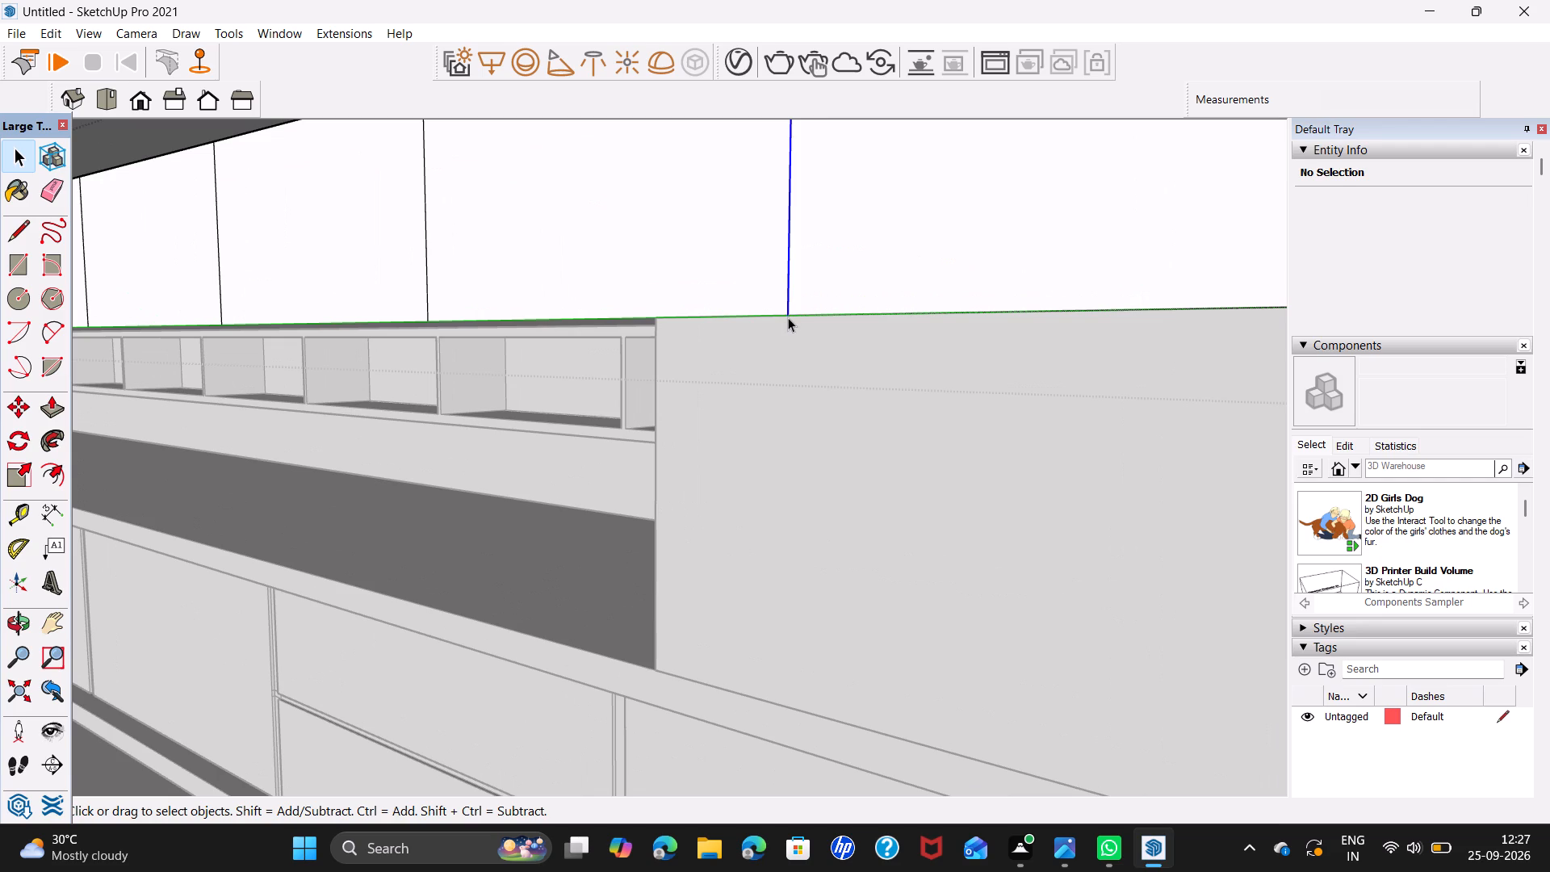
key(m)
click(788, 317)
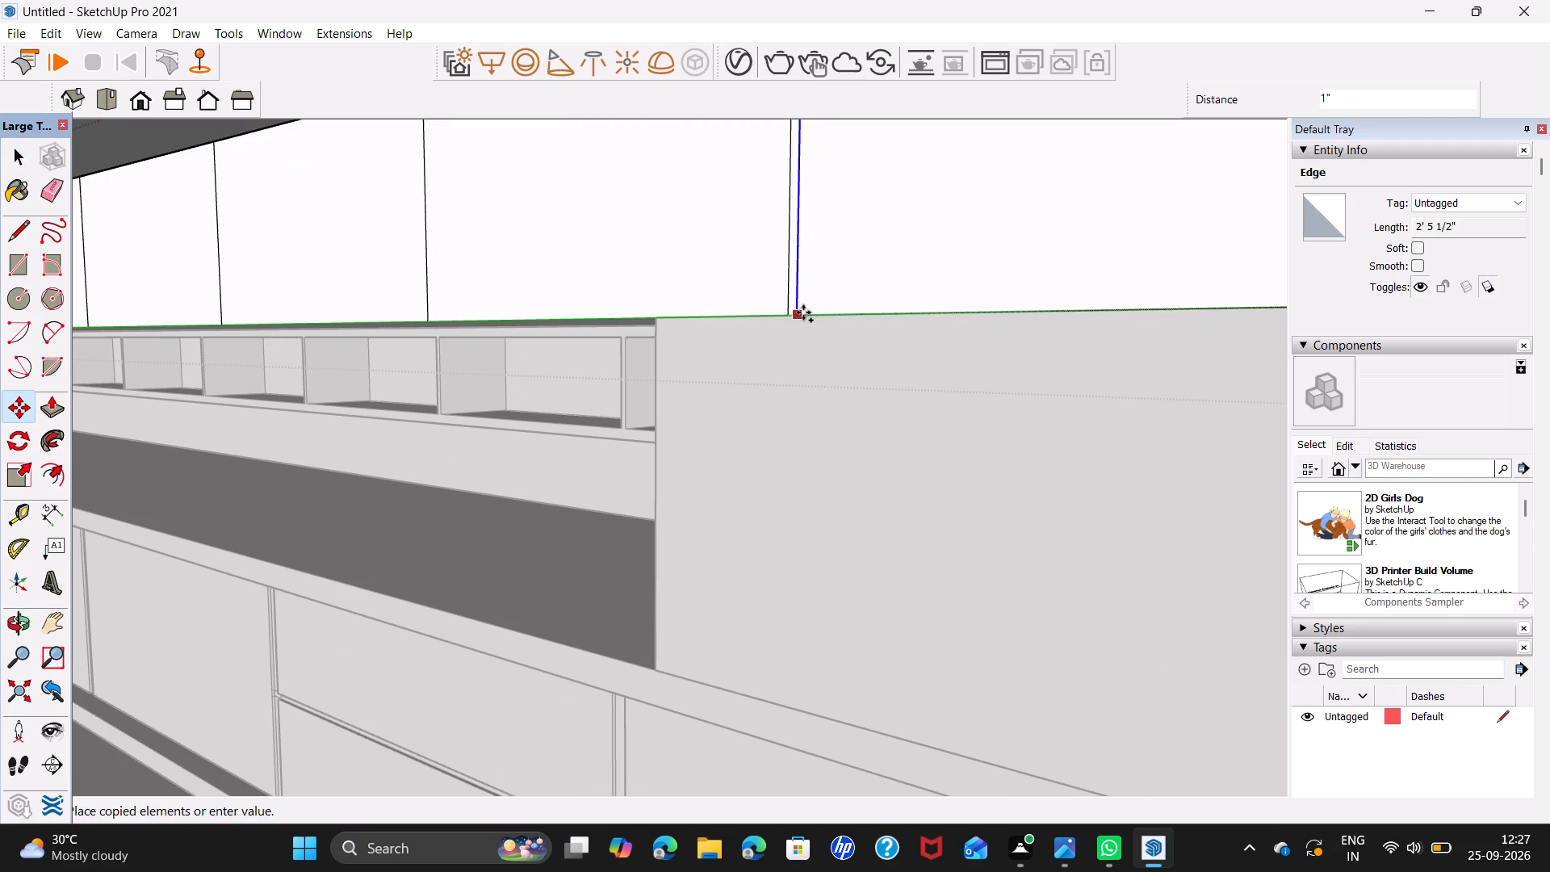
key(0)
text(.5)
key(Return)
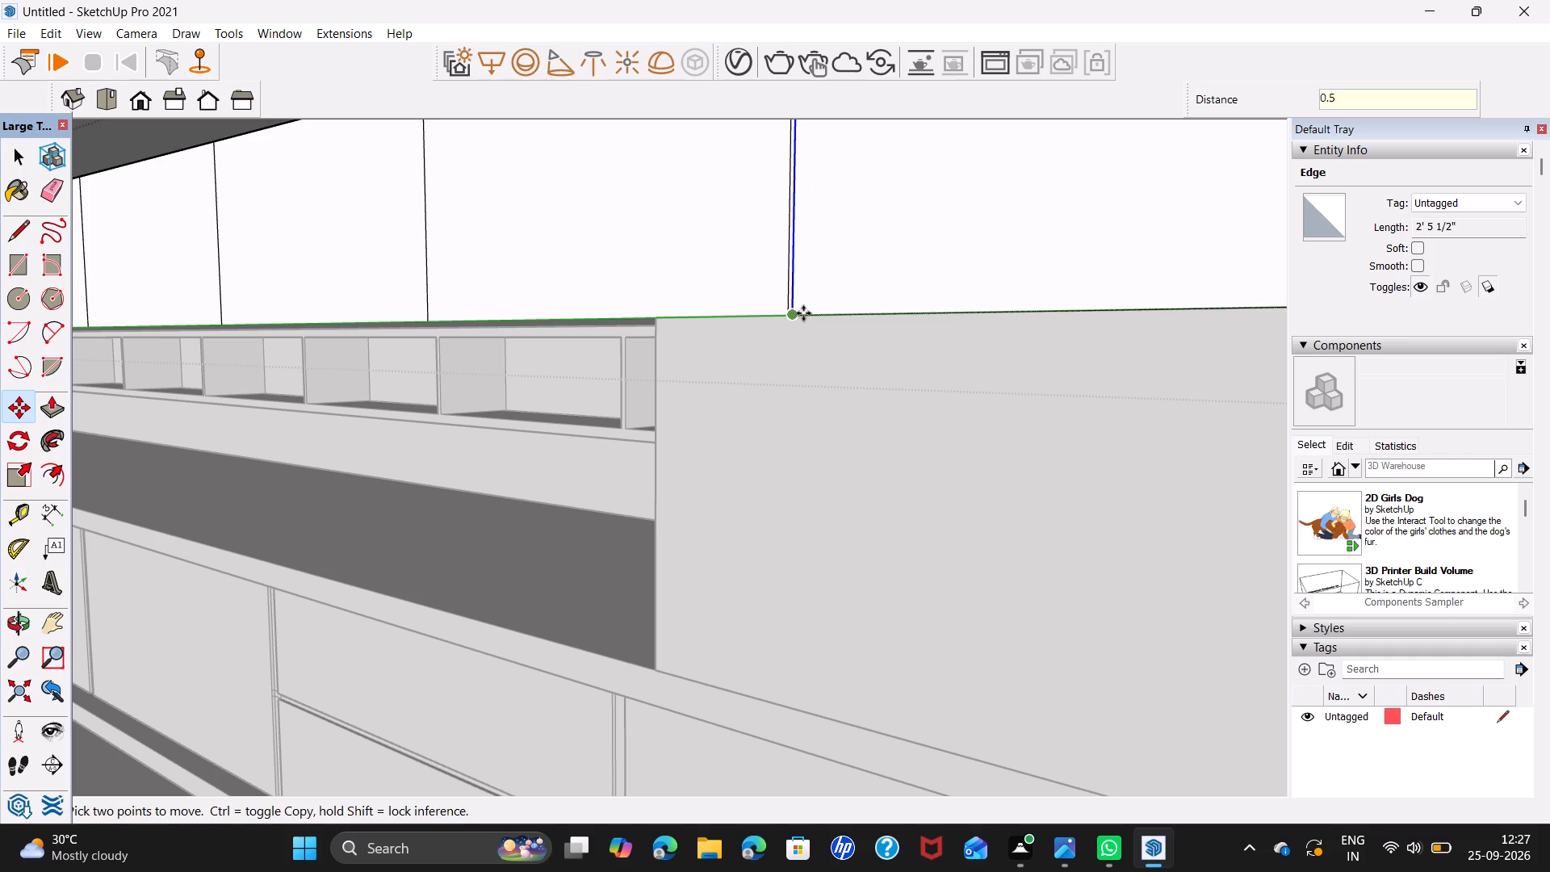
Copy the new line 1" back past the division line and delete the centre line, leaving a 1" divider strip.
scroll(797, 316, up, 7)
middle_drag(797, 316, 893, 304)
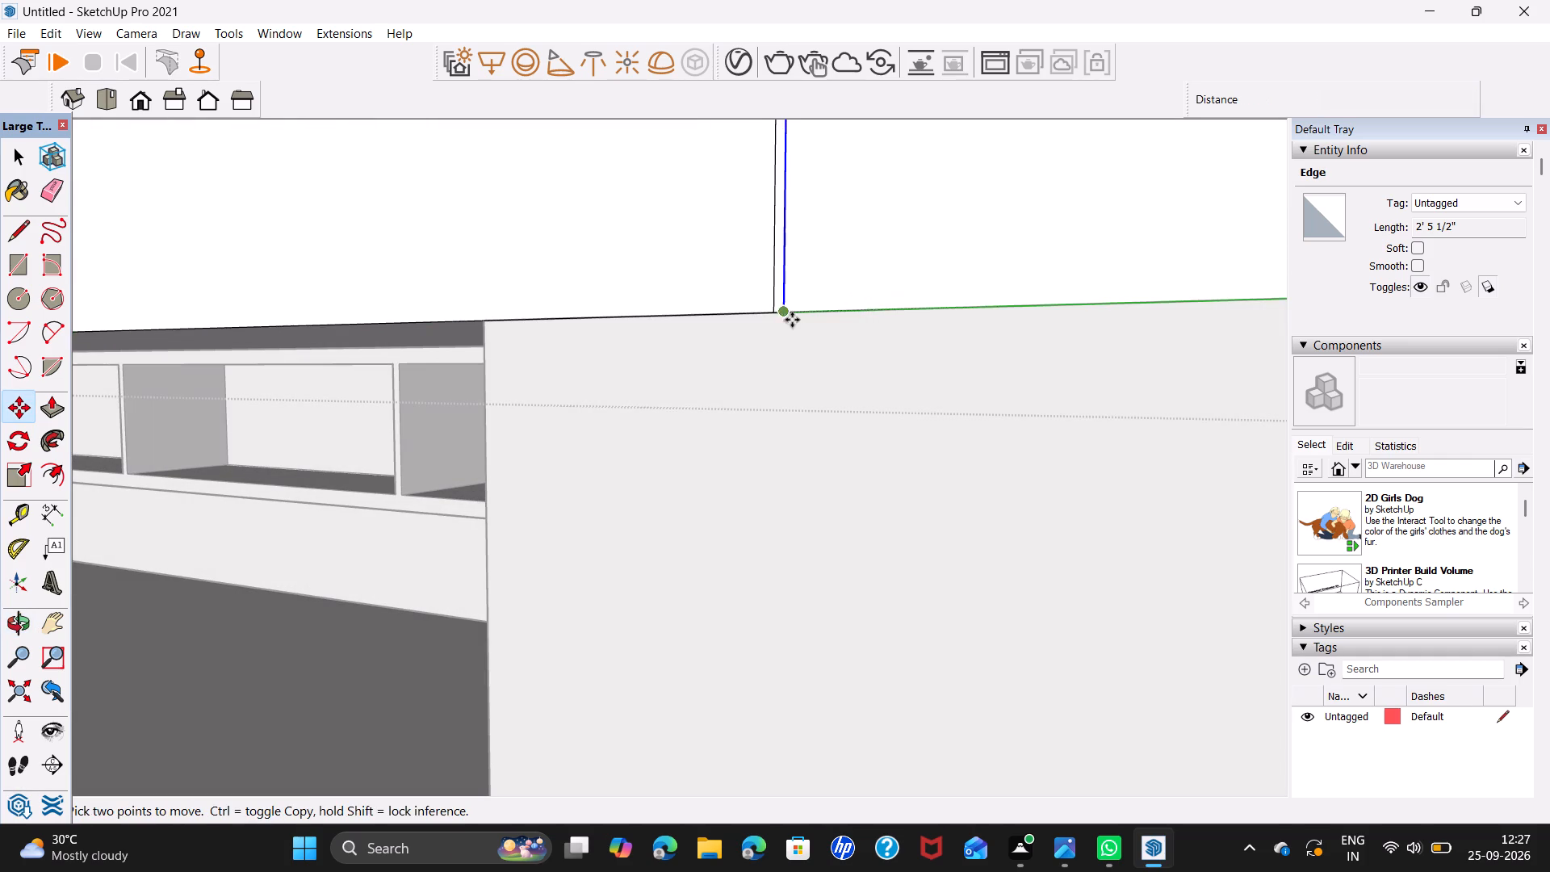
click(786, 306)
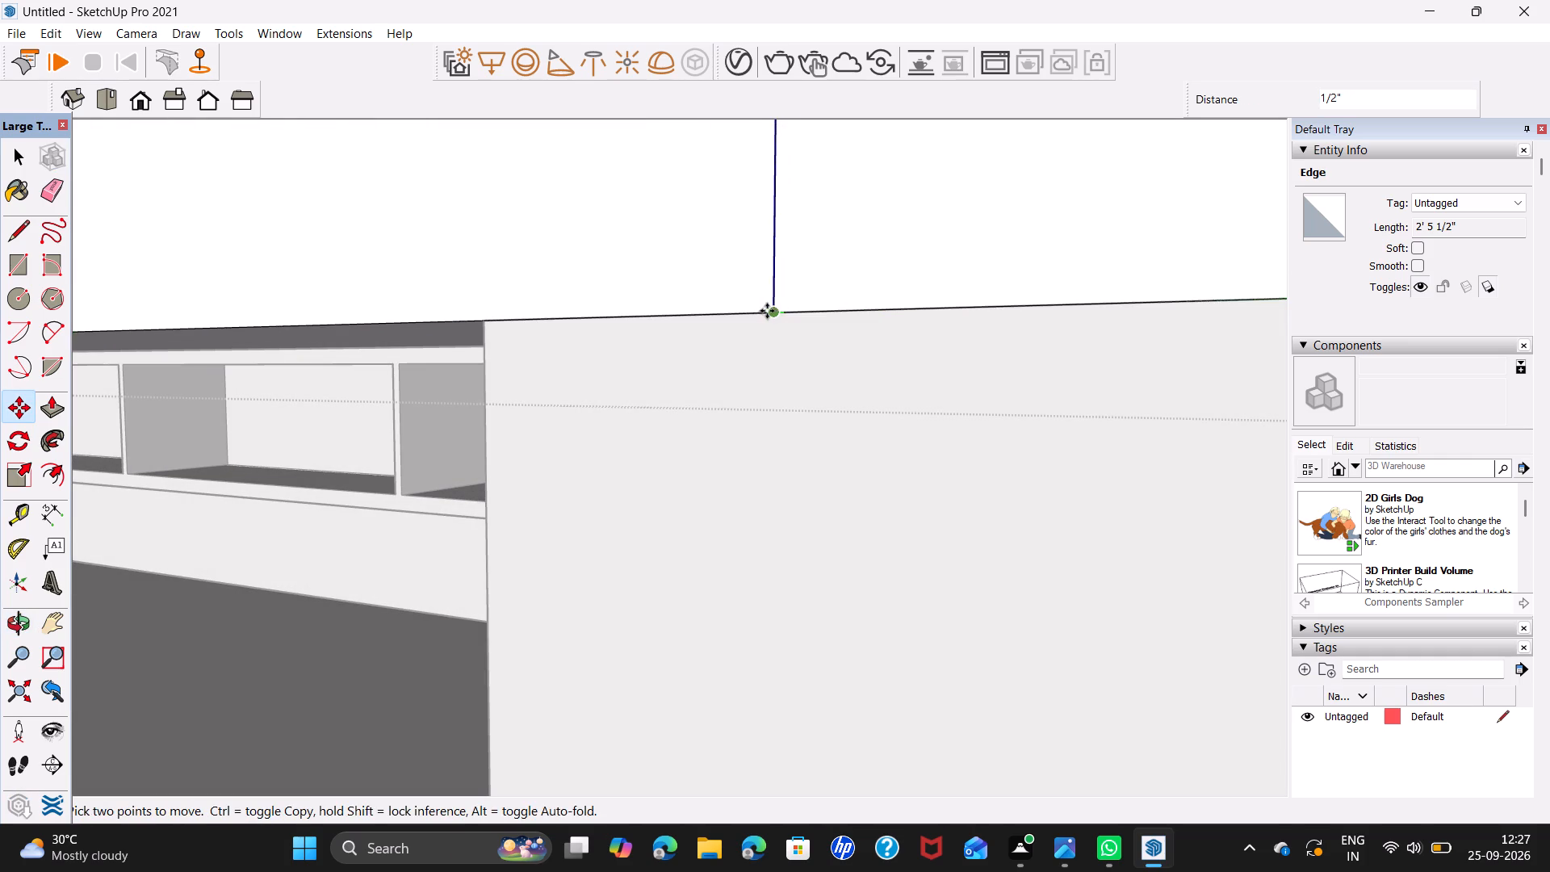
key(1)
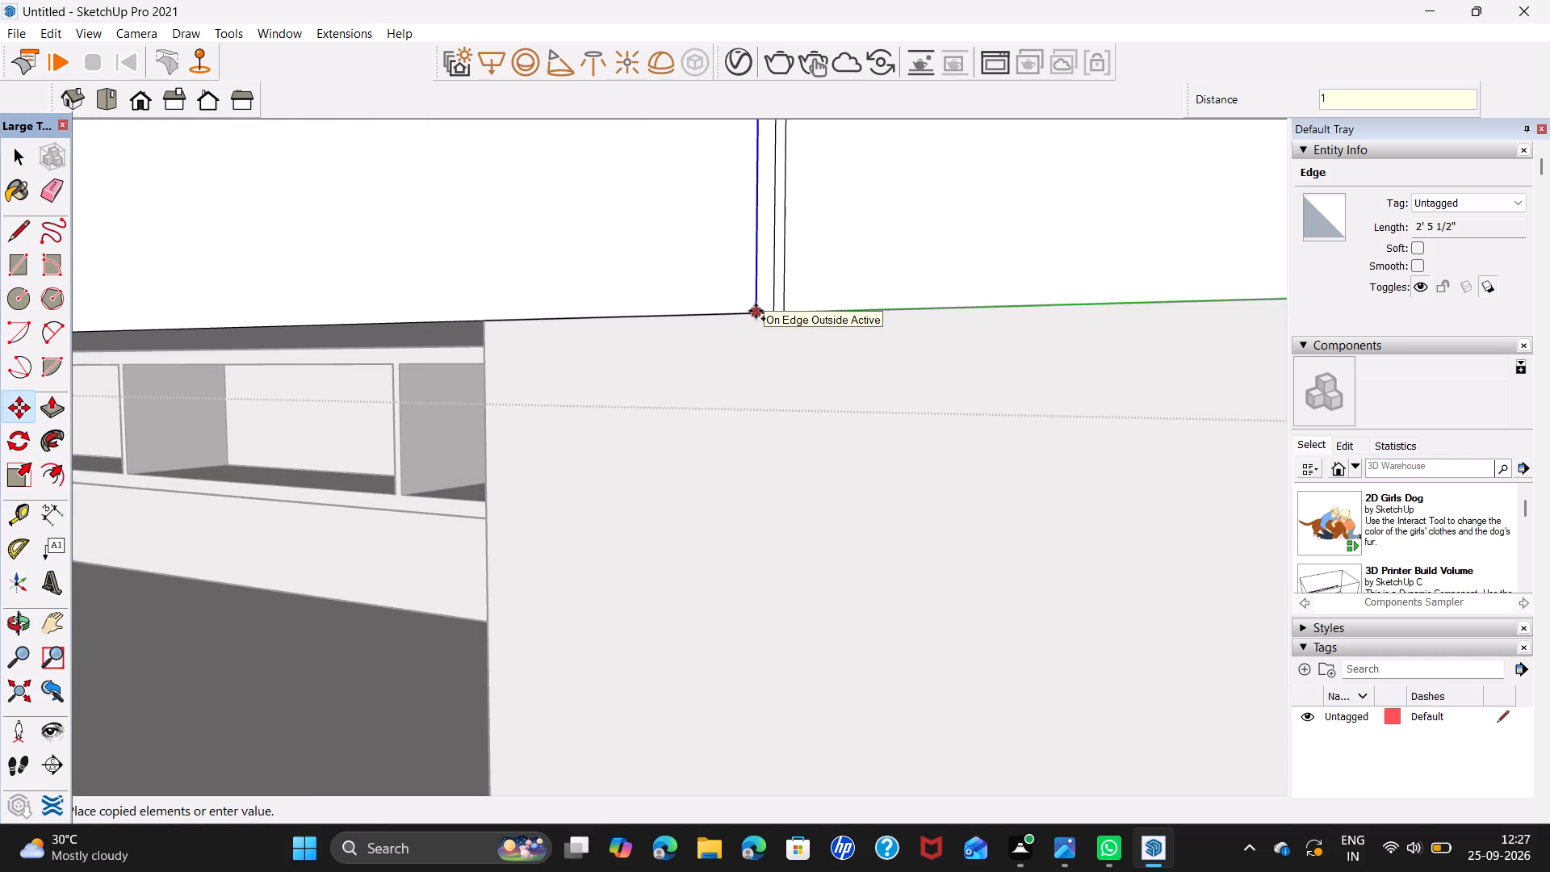
key(Return)
key(space)
click(773, 304)
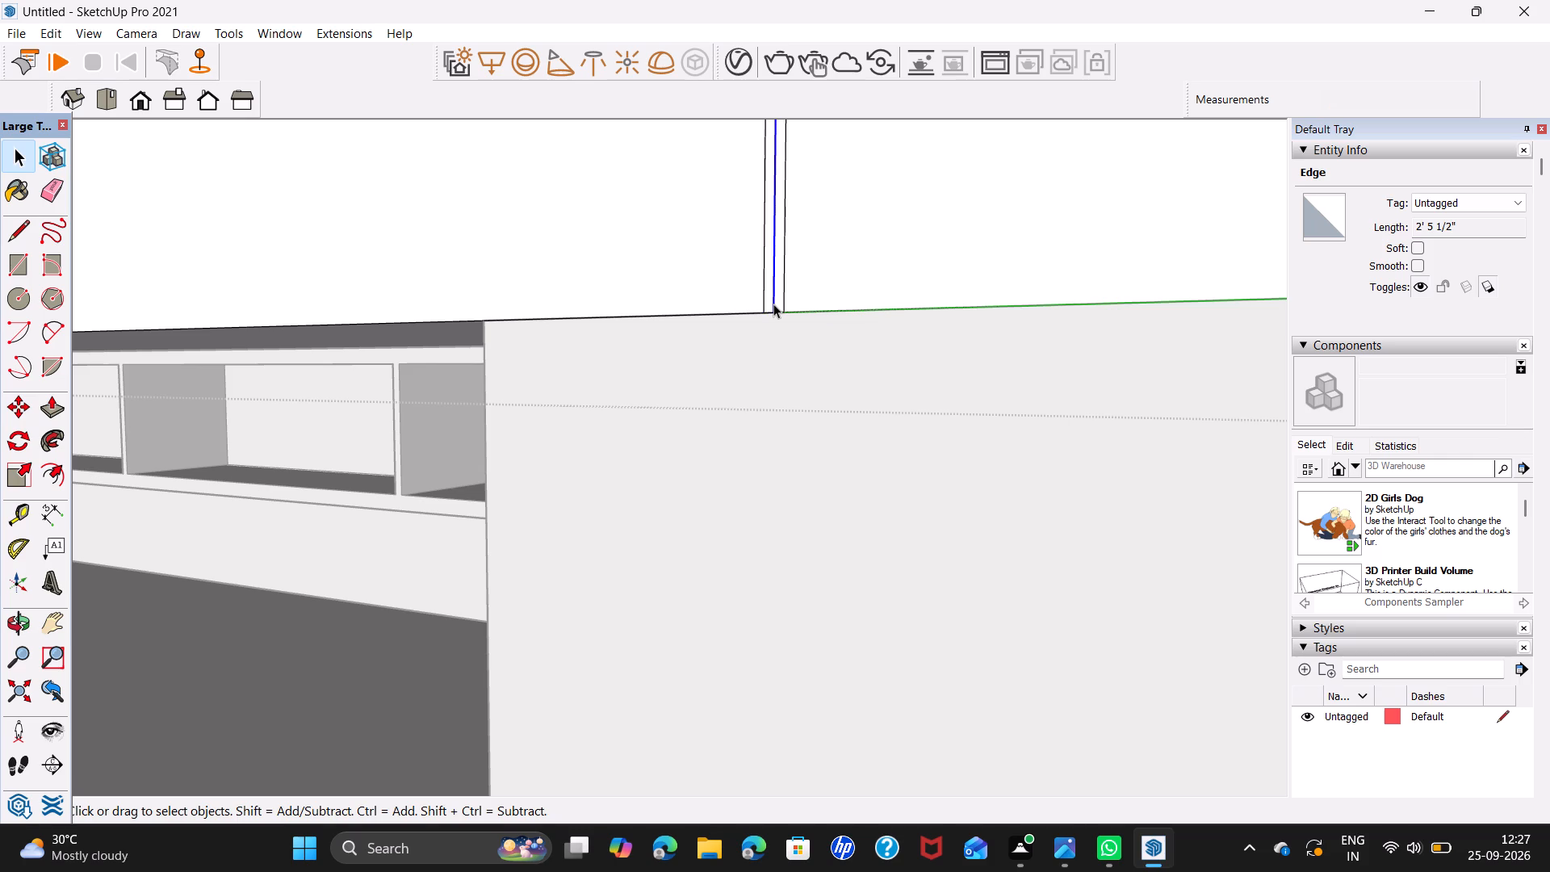
key(Delete)
Copy the 1" divider strip from its bottom midpoint to the lower end of the adjacent division line.
click(773, 304)
key(m)
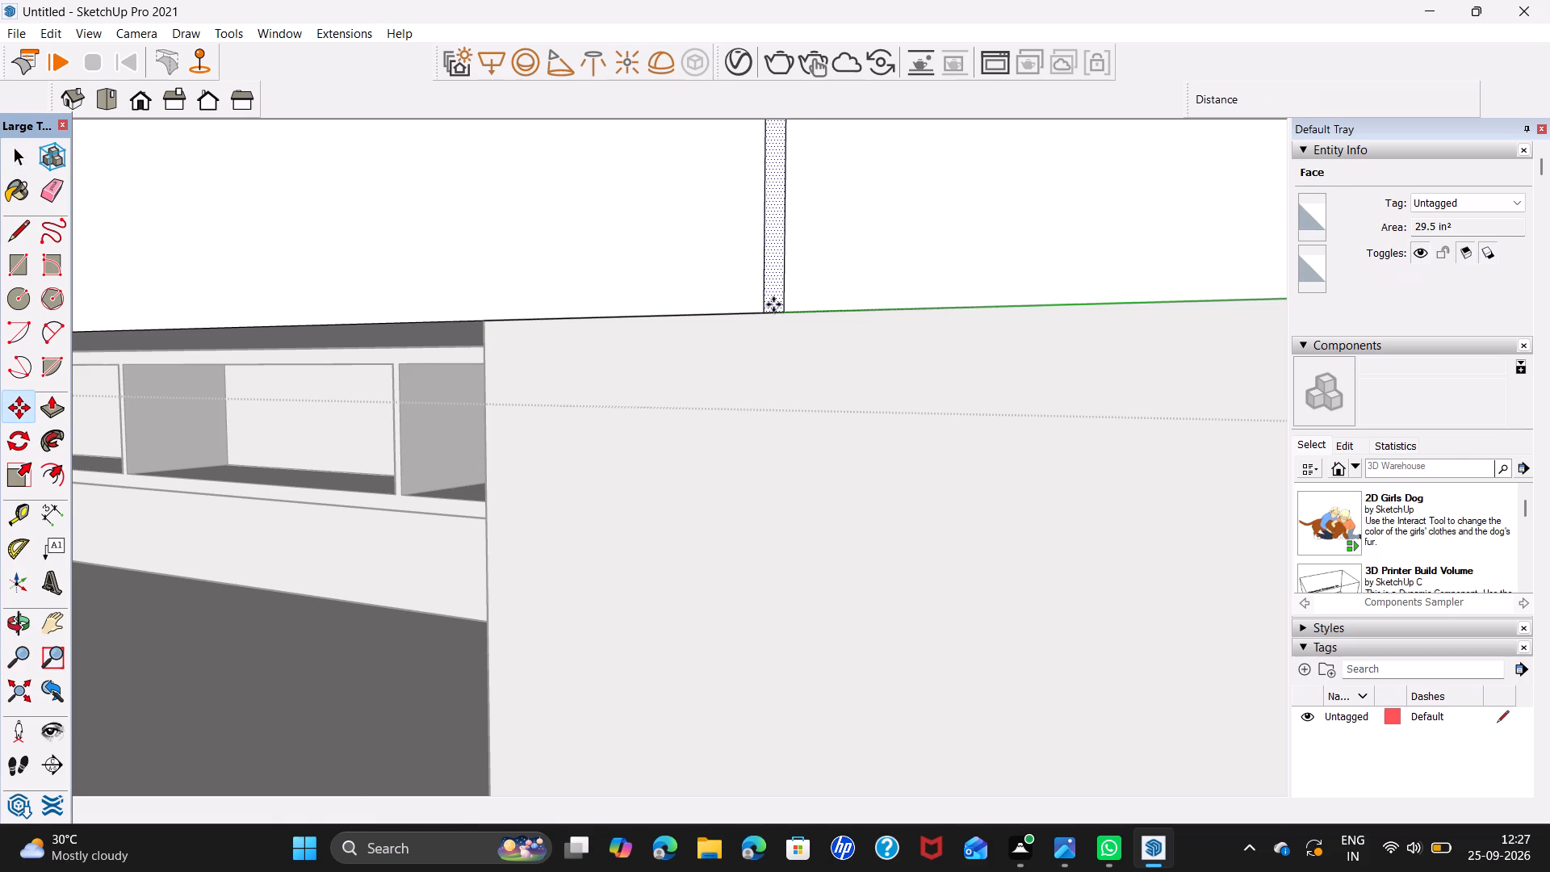
scroll(773, 304, up, 6)
click(776, 318)
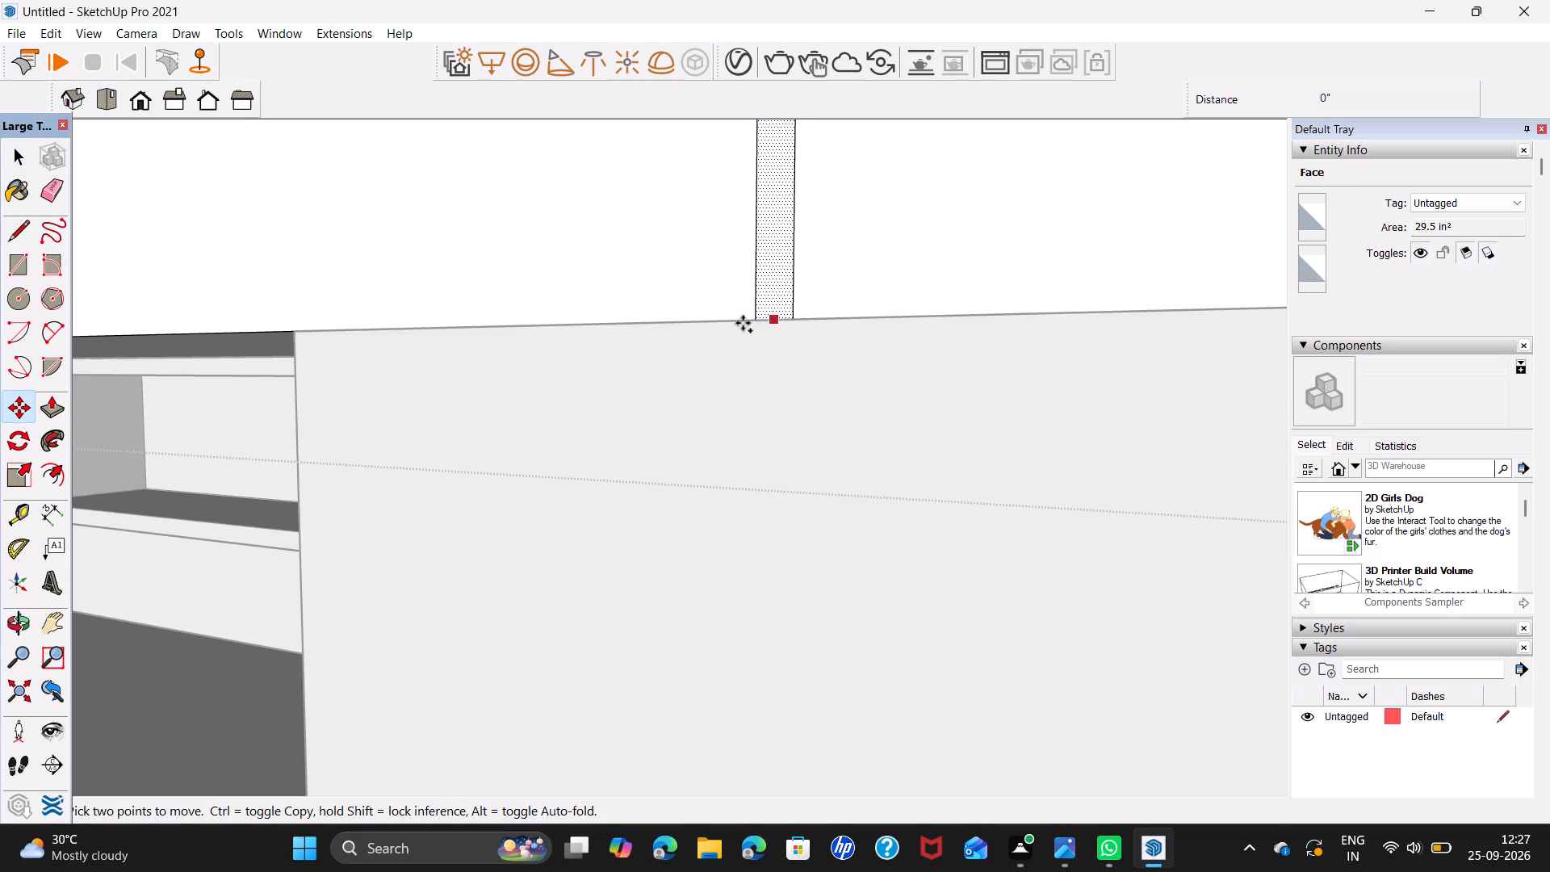
scroll(557, 316, down, 6)
shift+middle_drag(509, 304, 1075, 321)
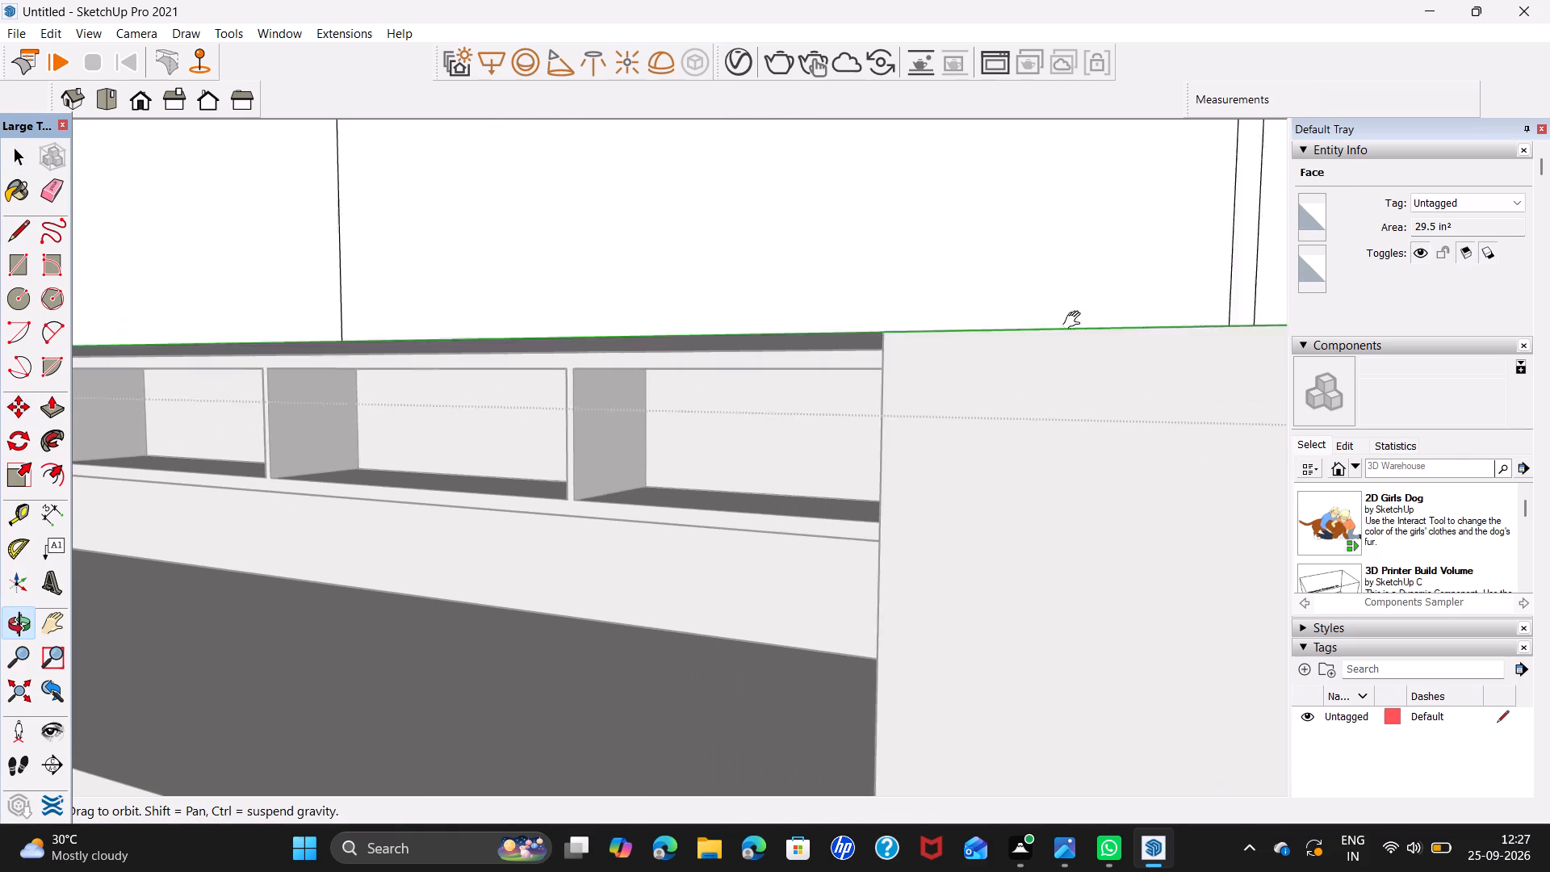
shift+middle_drag(1075, 321, 1104, 334)
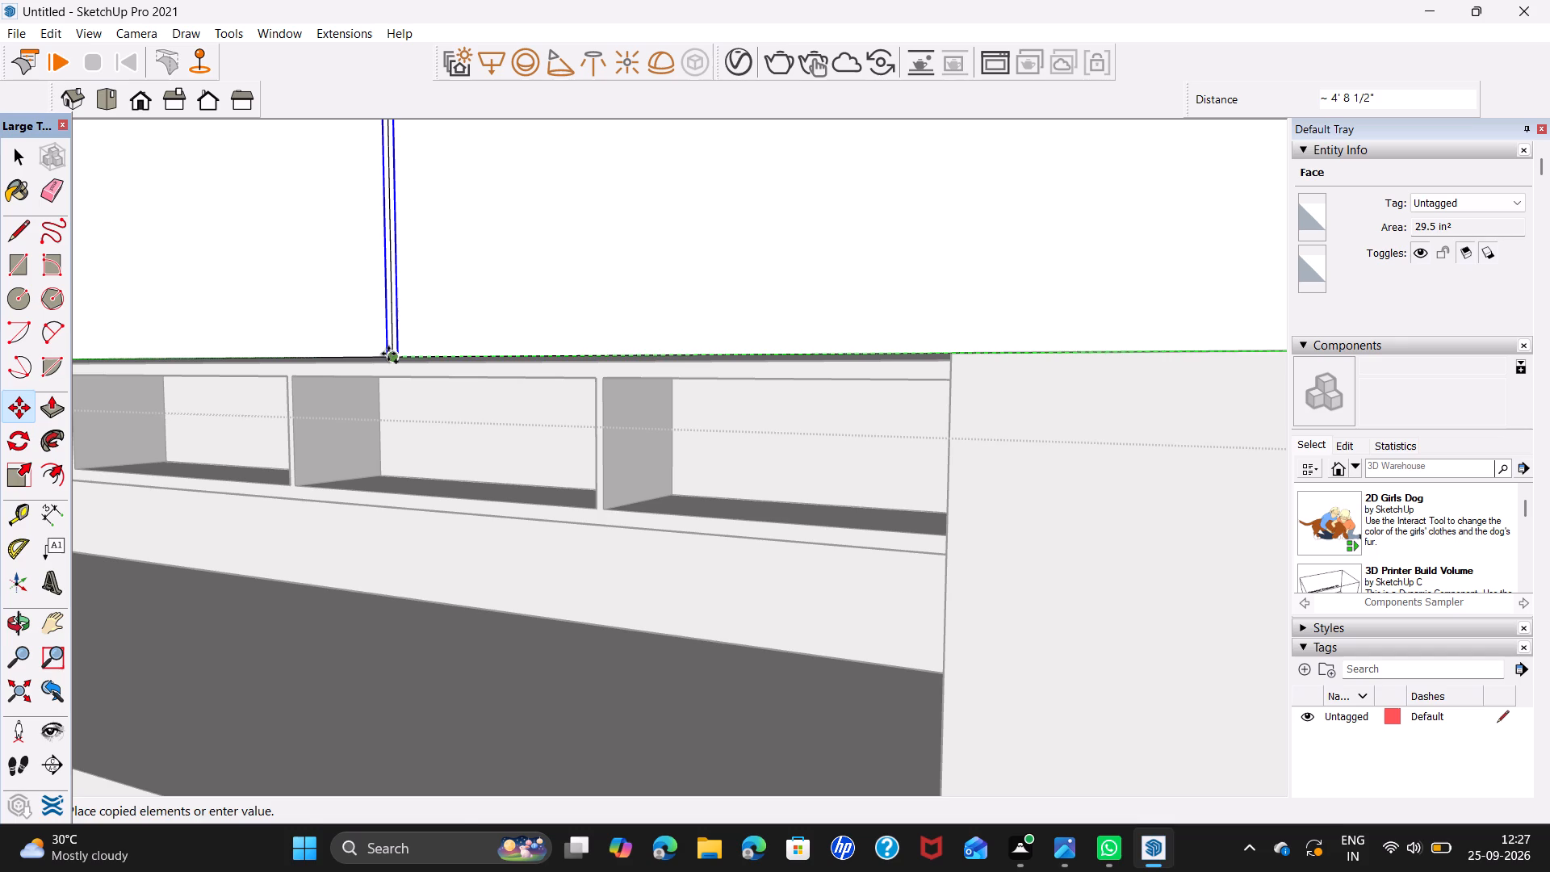
click(388, 354)
Copy the divider strip from the second division line to the lower end of the third one from the near corner.
click(392, 354)
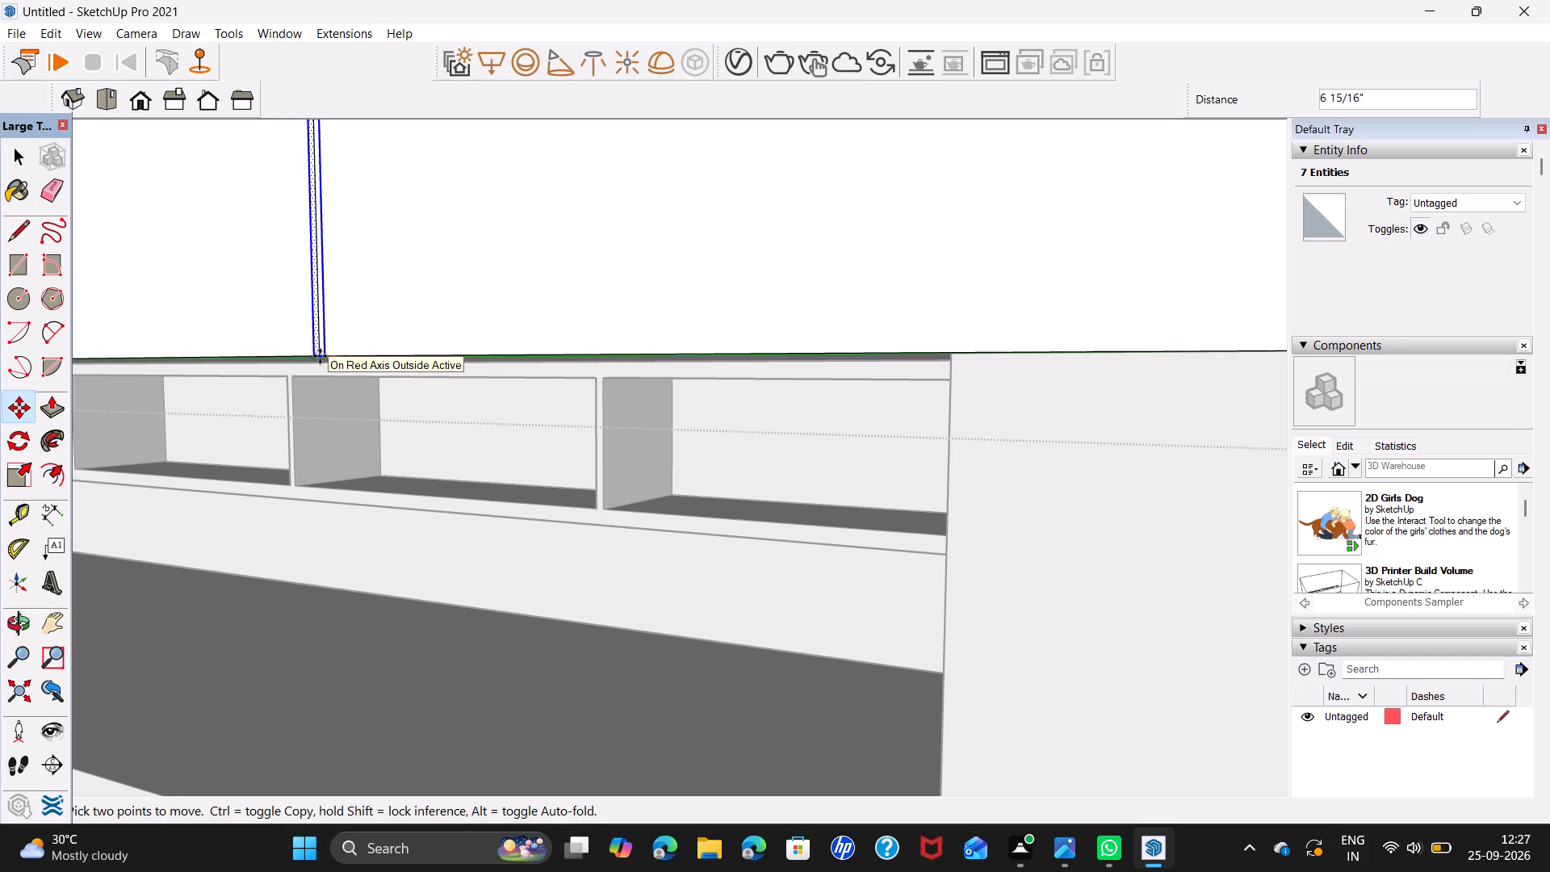
middle_drag(296, 340, 1066, 431)
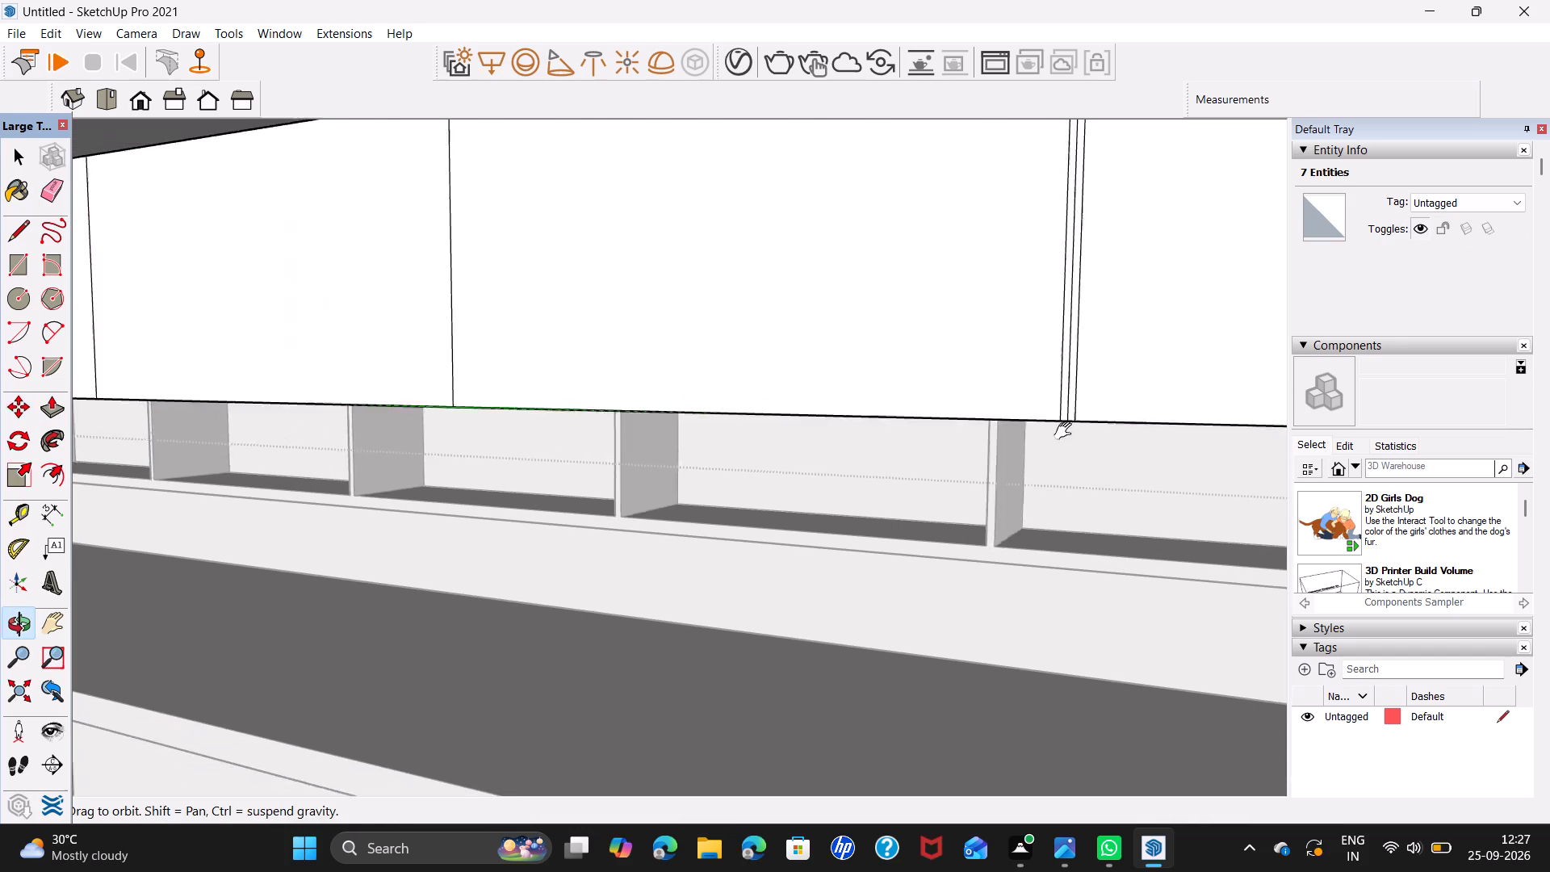
middle_drag(1066, 431, 1154, 438)
click(628, 433)
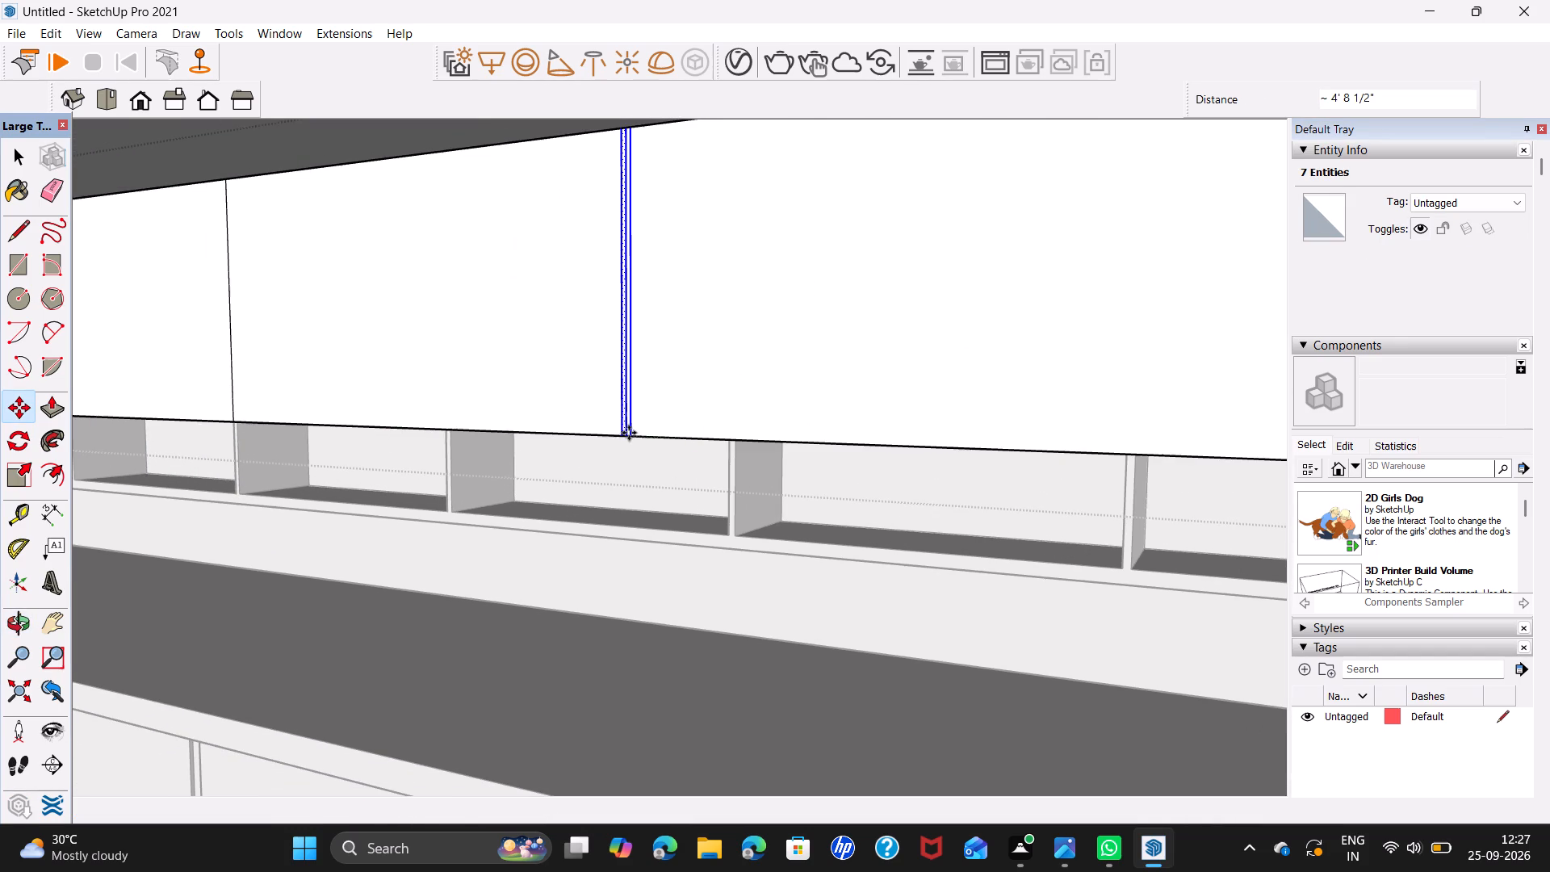
scroll(617, 441, up, 7)
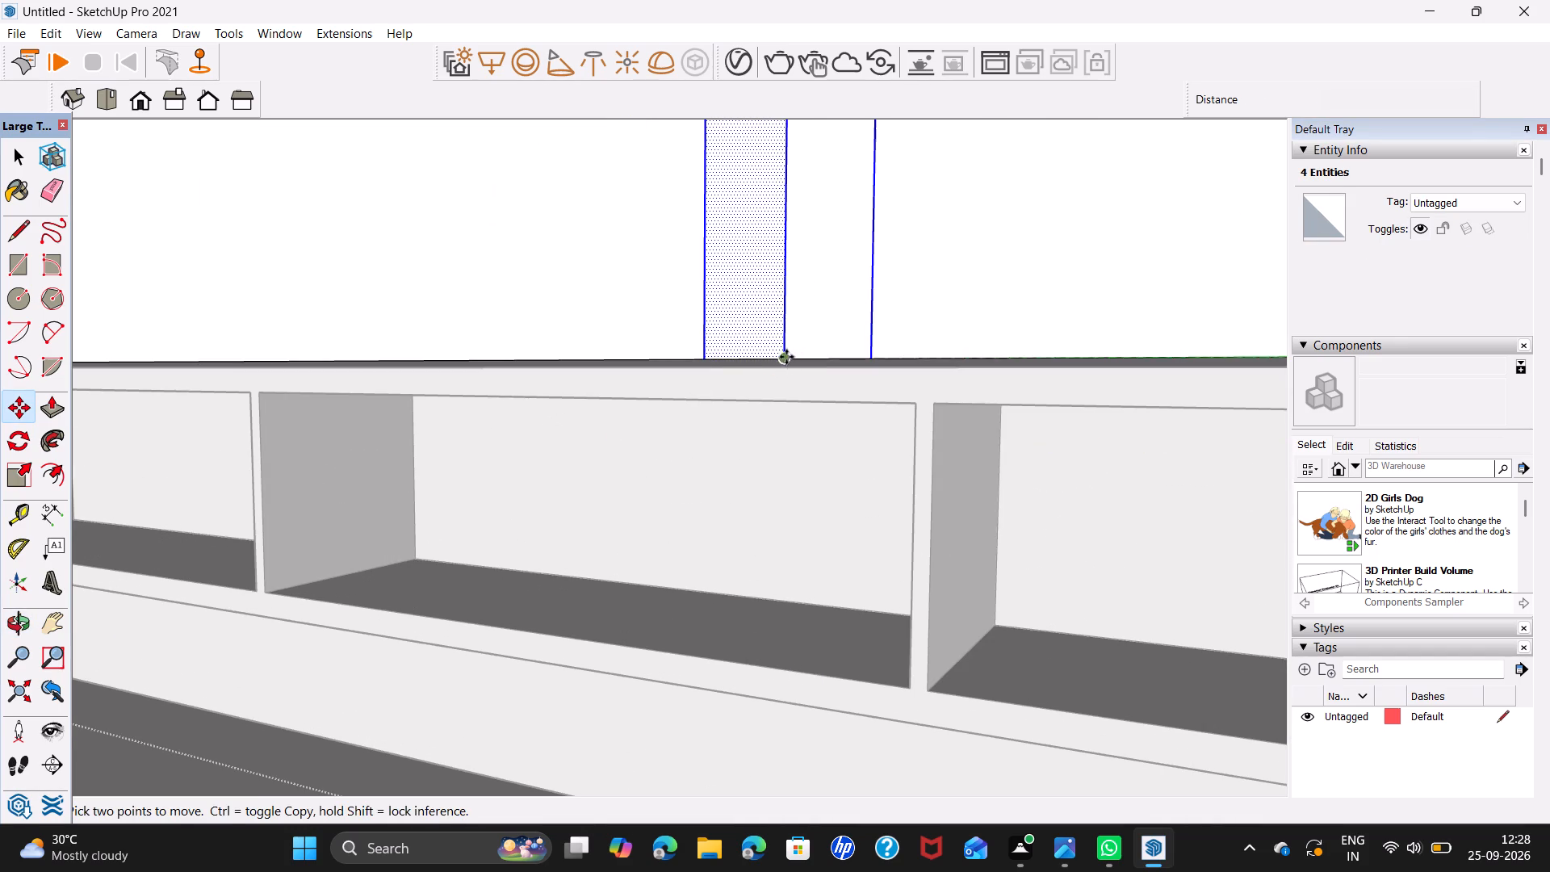
Copy the divider strip from the third division line, by its bottom midpoint, to the lower end of the fourth line, about 4' 8 1/2" away.
click(786, 357)
scroll(414, 337, down, 5)
middle_drag(404, 325, 1497, 434)
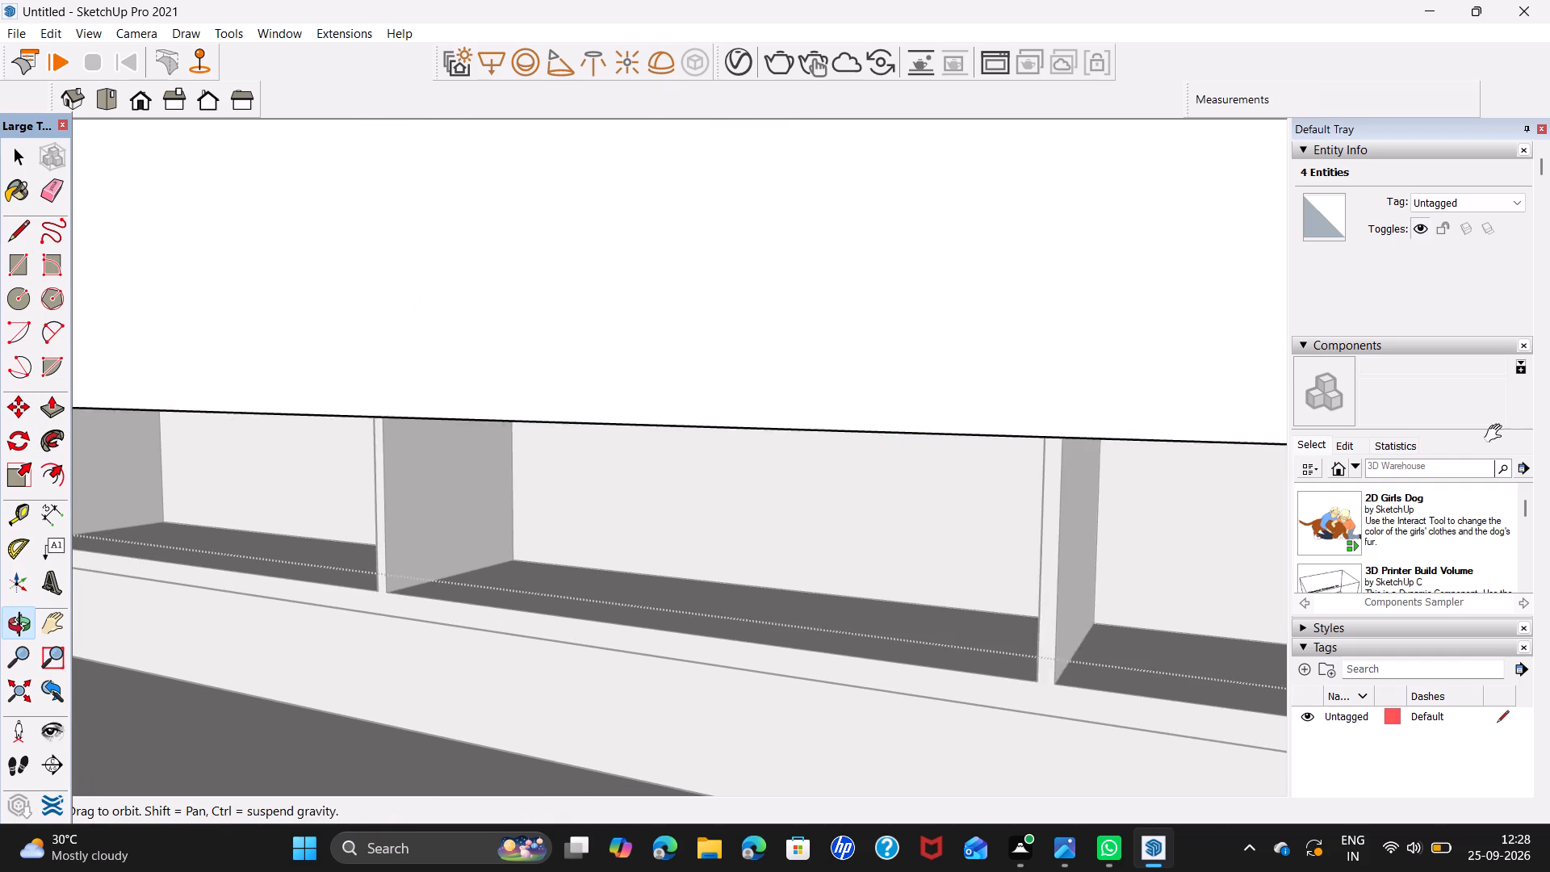
middle_drag(1497, 434, 1549, 434)
scroll(503, 387, down, 7)
scroll(418, 371, down, 11)
shift+middle_drag(275, 380, 871, 478)
scroll(732, 478, up, 12)
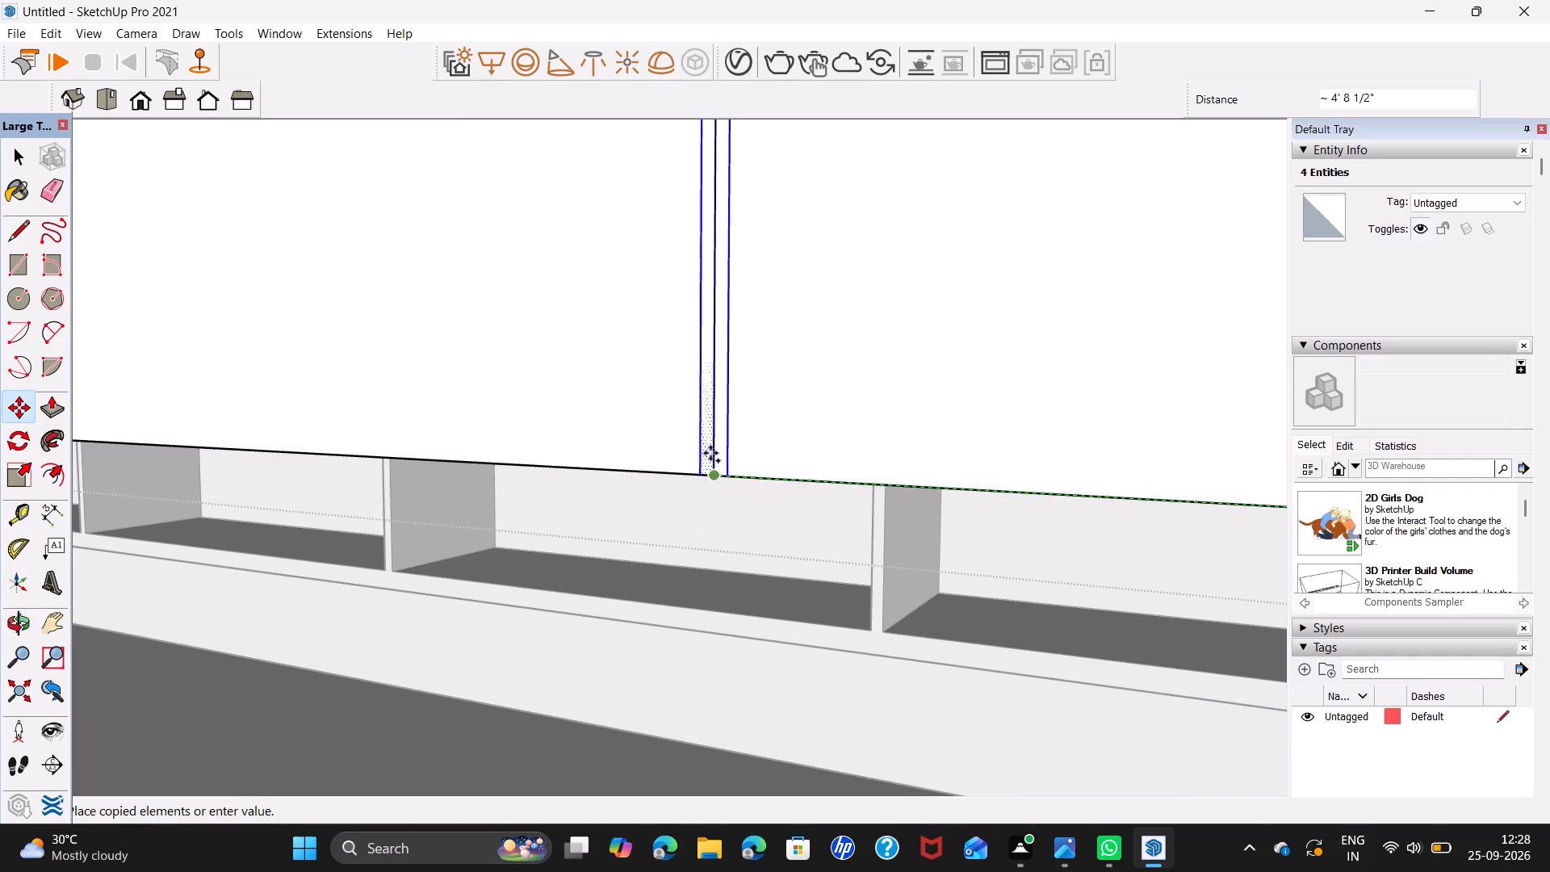
click(710, 475)
Copy the divider strip from the fourth division line to the lower end of the fifth line, about 4' 8 1/2" farther along the front.
click(711, 475)
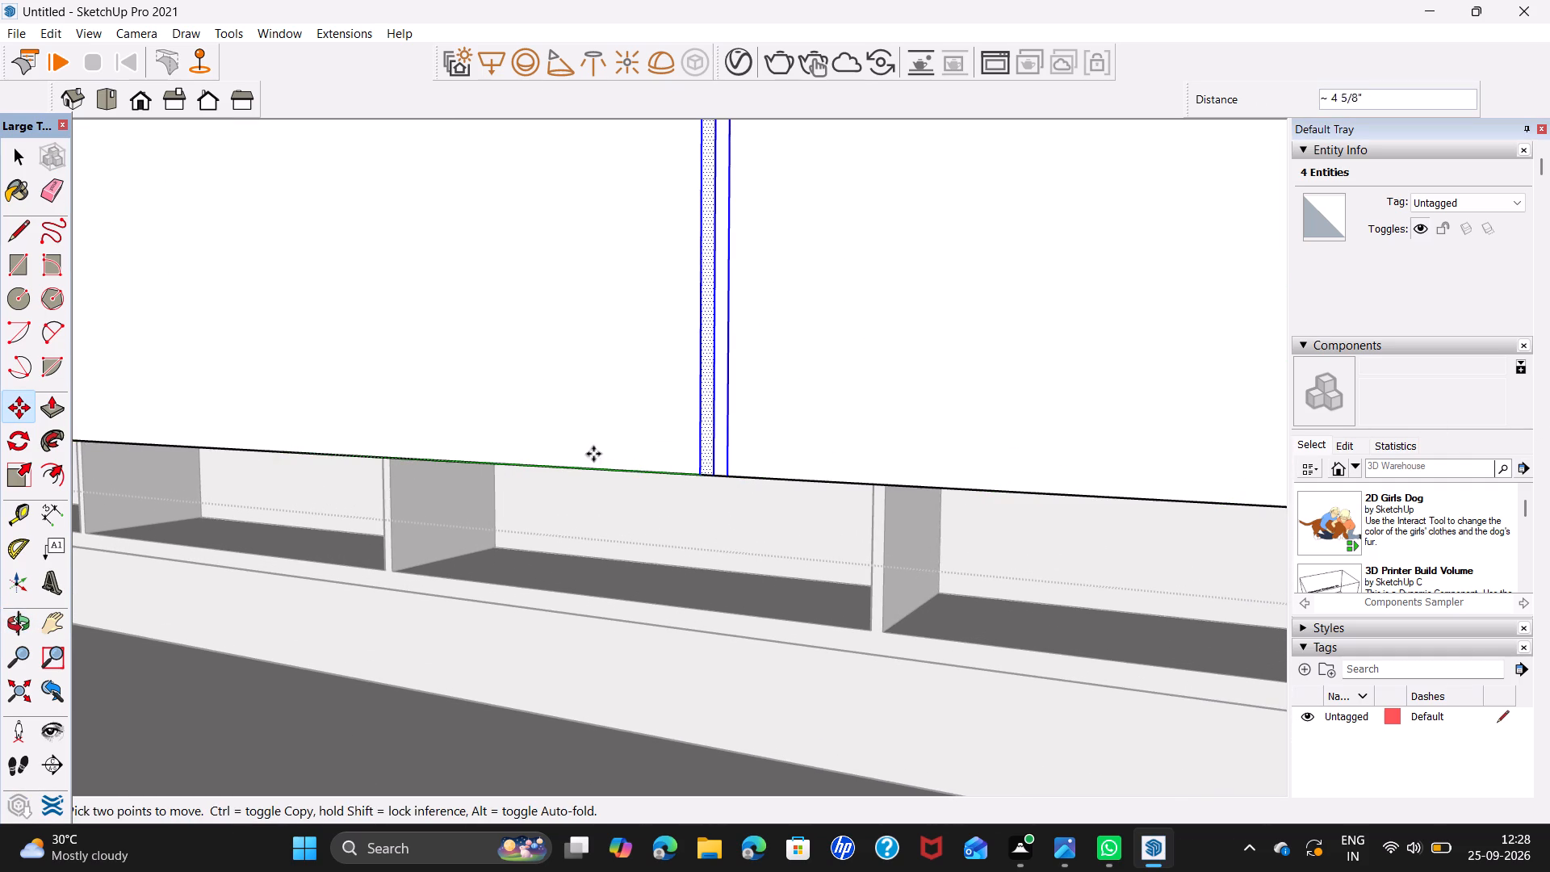
middle_drag(389, 439, 484, 438)
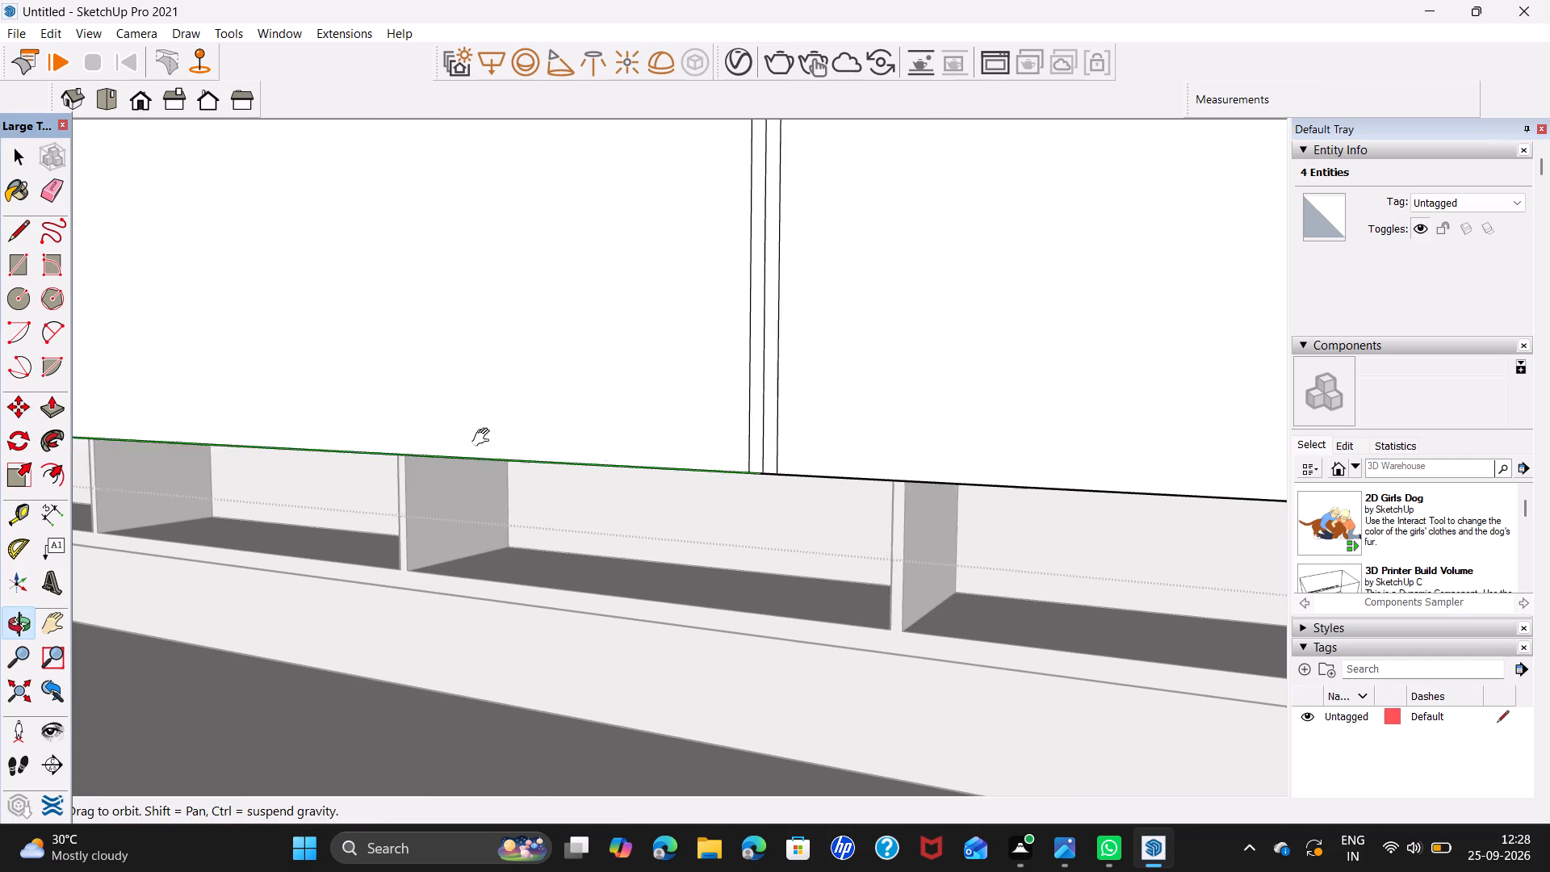
middle_drag(484, 438, 1197, 566)
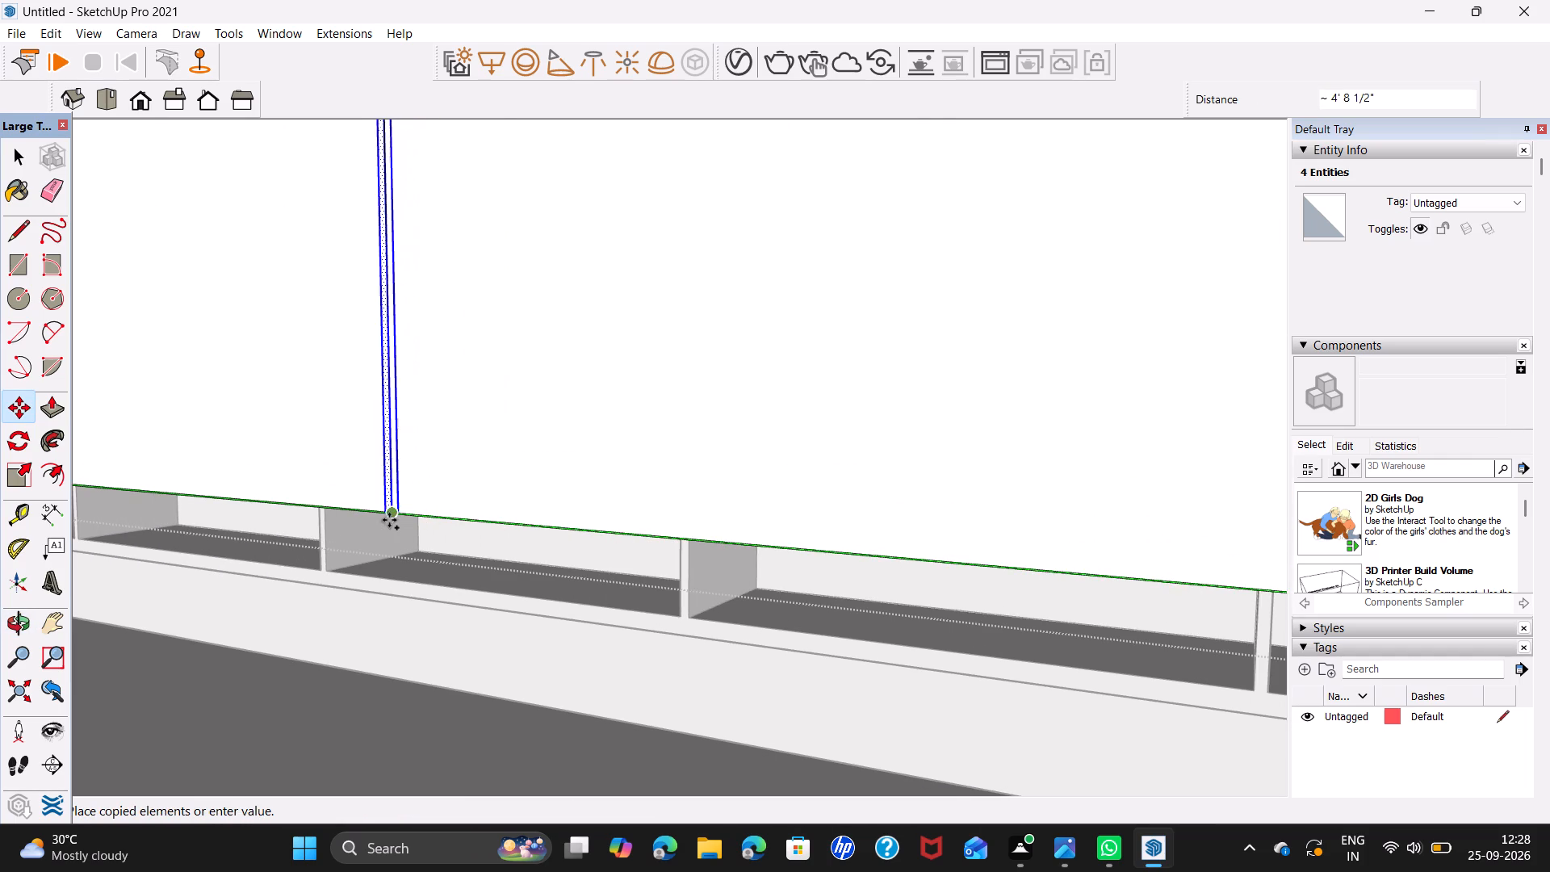
click(393, 518)
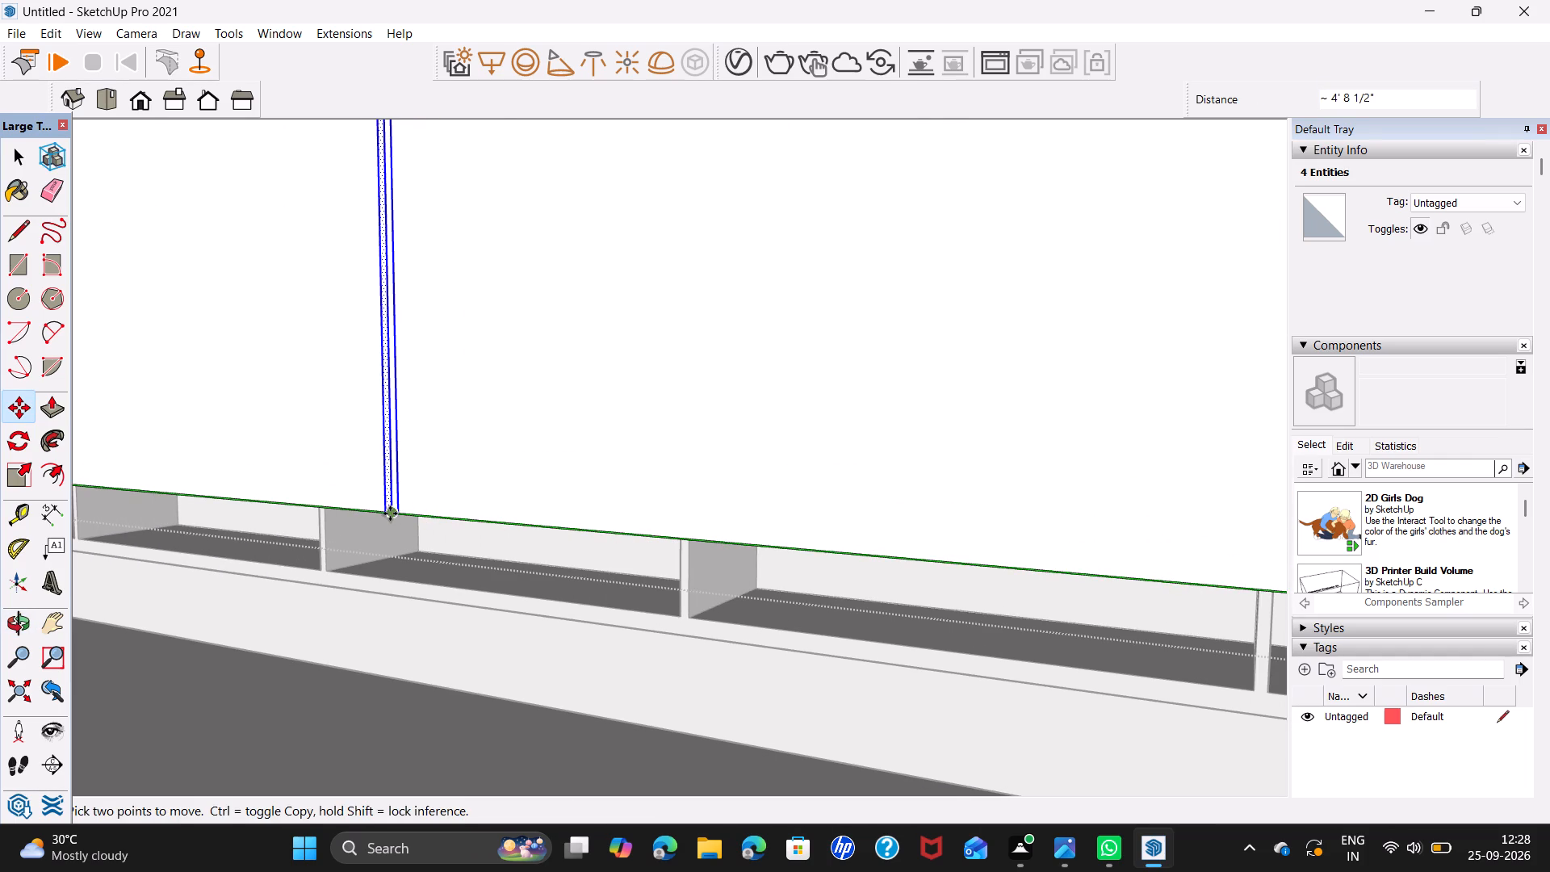
Copy the divider strip from the bottom midpoint at the fifth division line toward the lower end of the sixth line.
click(390, 514)
middle_drag(288, 488, 760, 566)
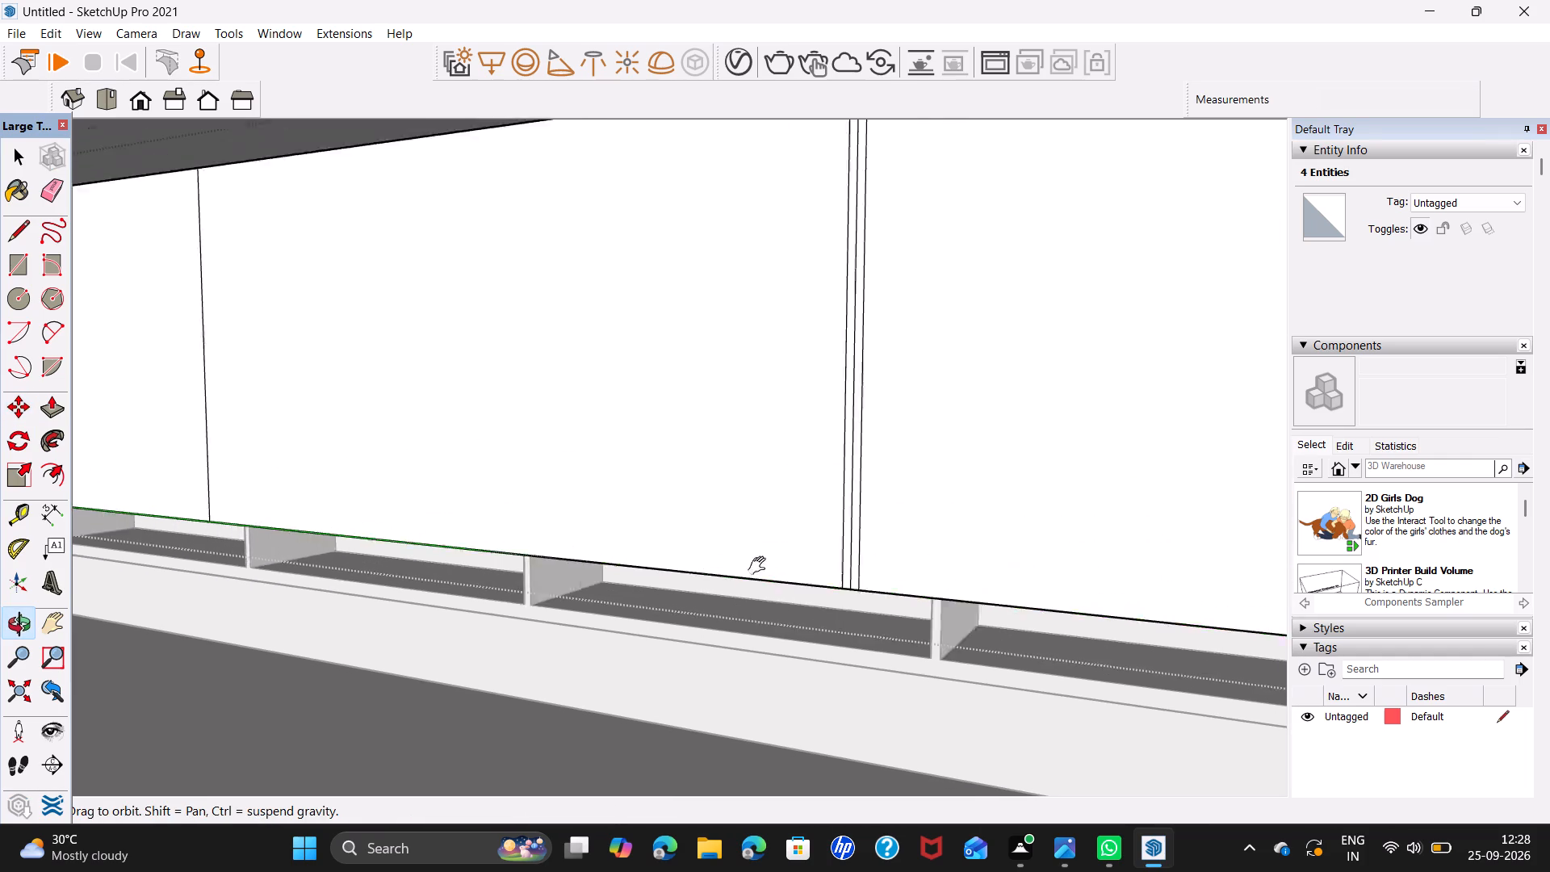
Place the divider strip copy at the lower end of the sixth division line, about 4' 8 1/2" from the fifth.
middle_drag(760, 566, 1054, 635)
click(458, 576)
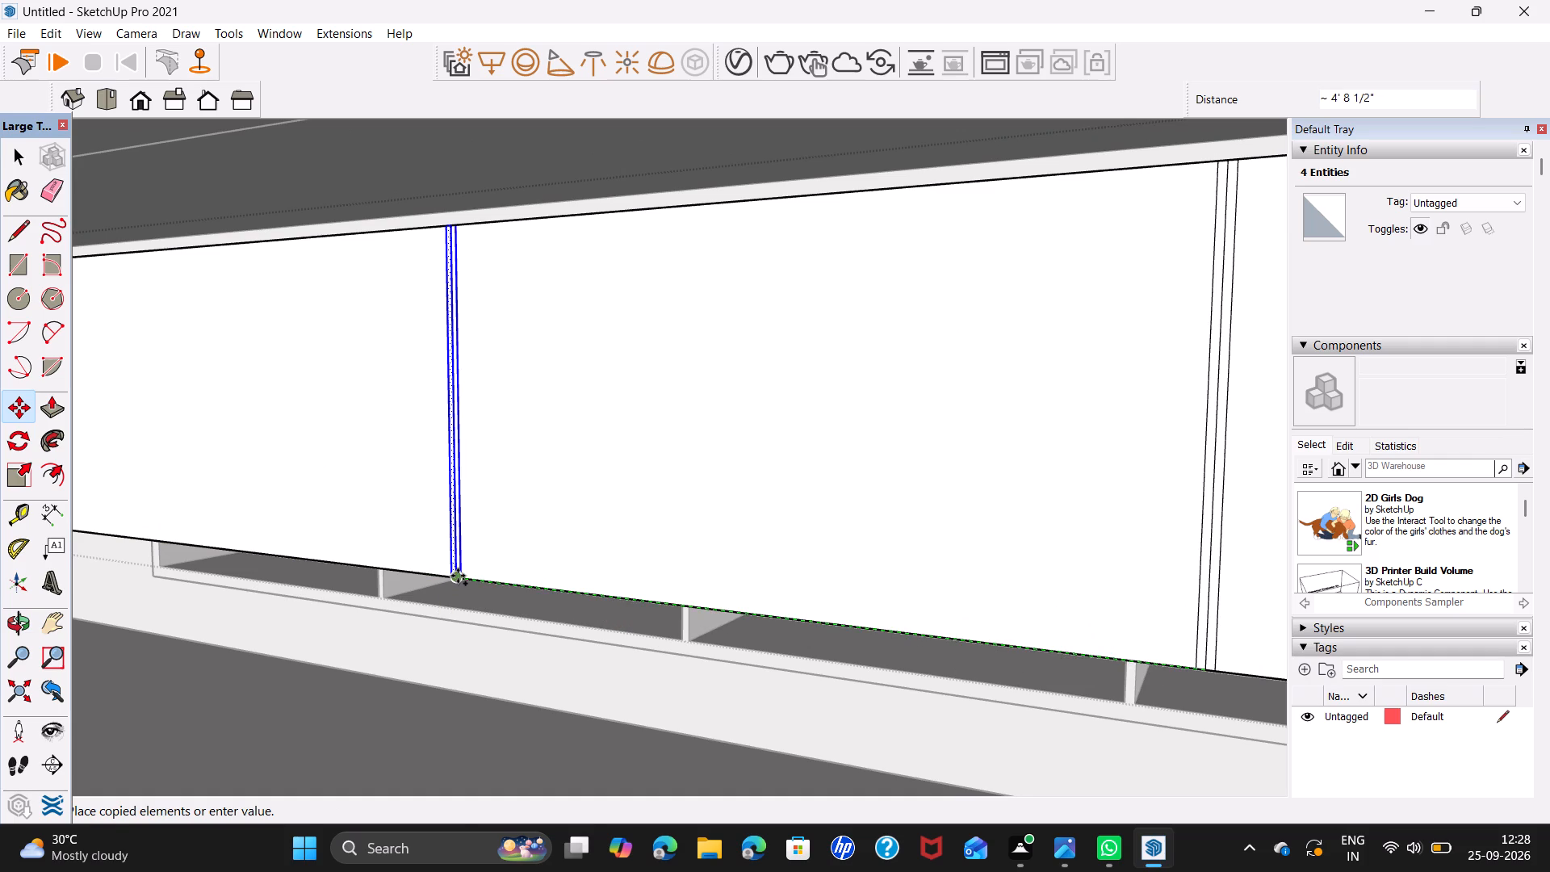
Copy the divider strip from the sixth division line to the lower end of the seventh line, about 4' 8" farther along.
click(454, 573)
middle_drag(258, 521, 695, 607)
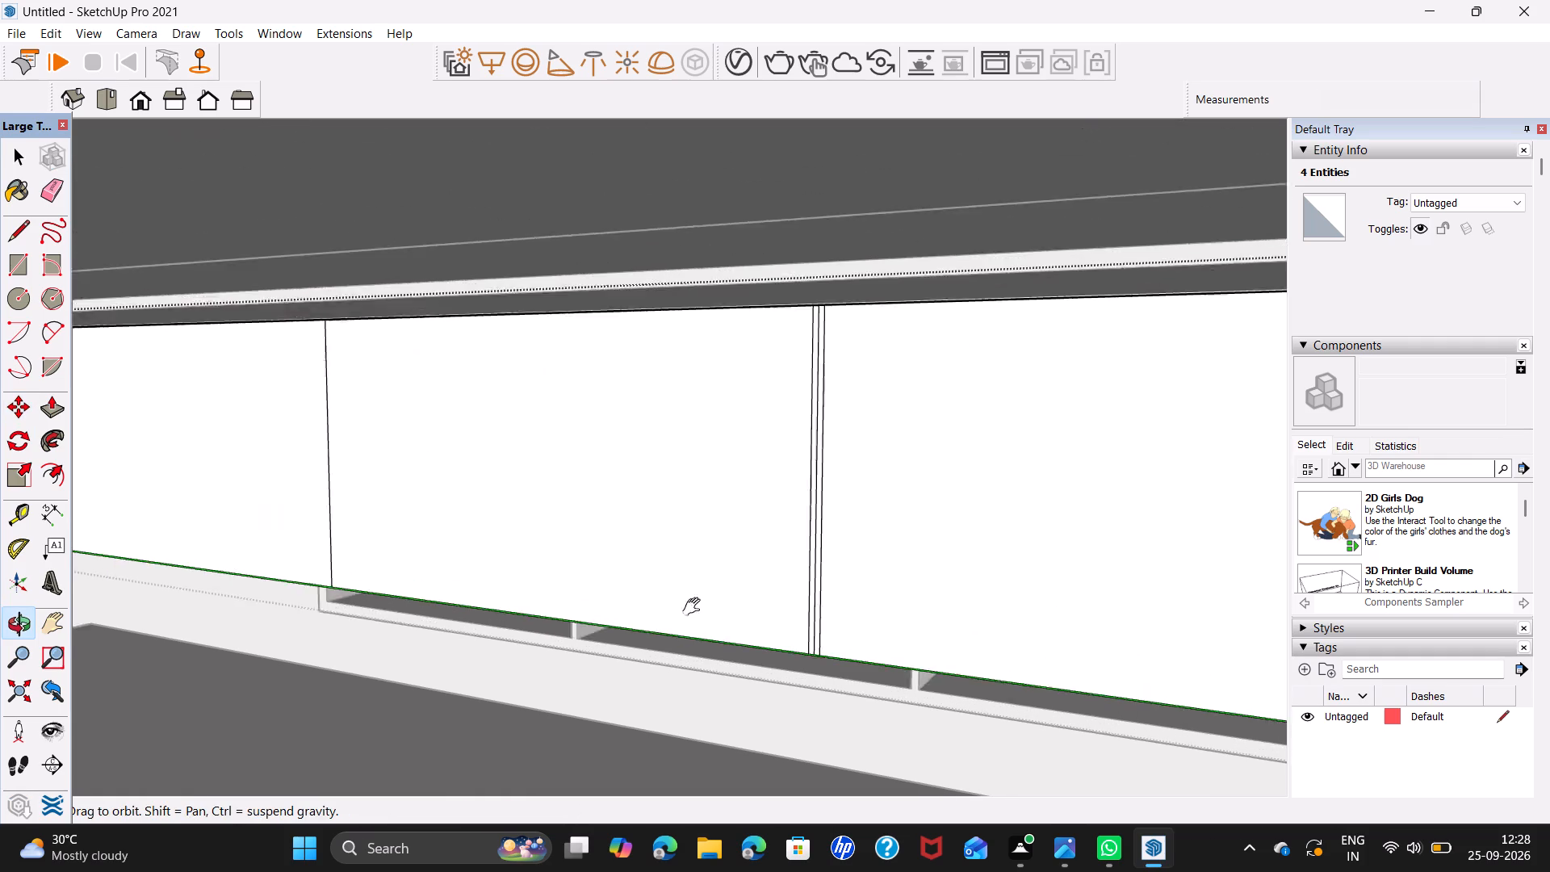
middle_drag(695, 607, 838, 635)
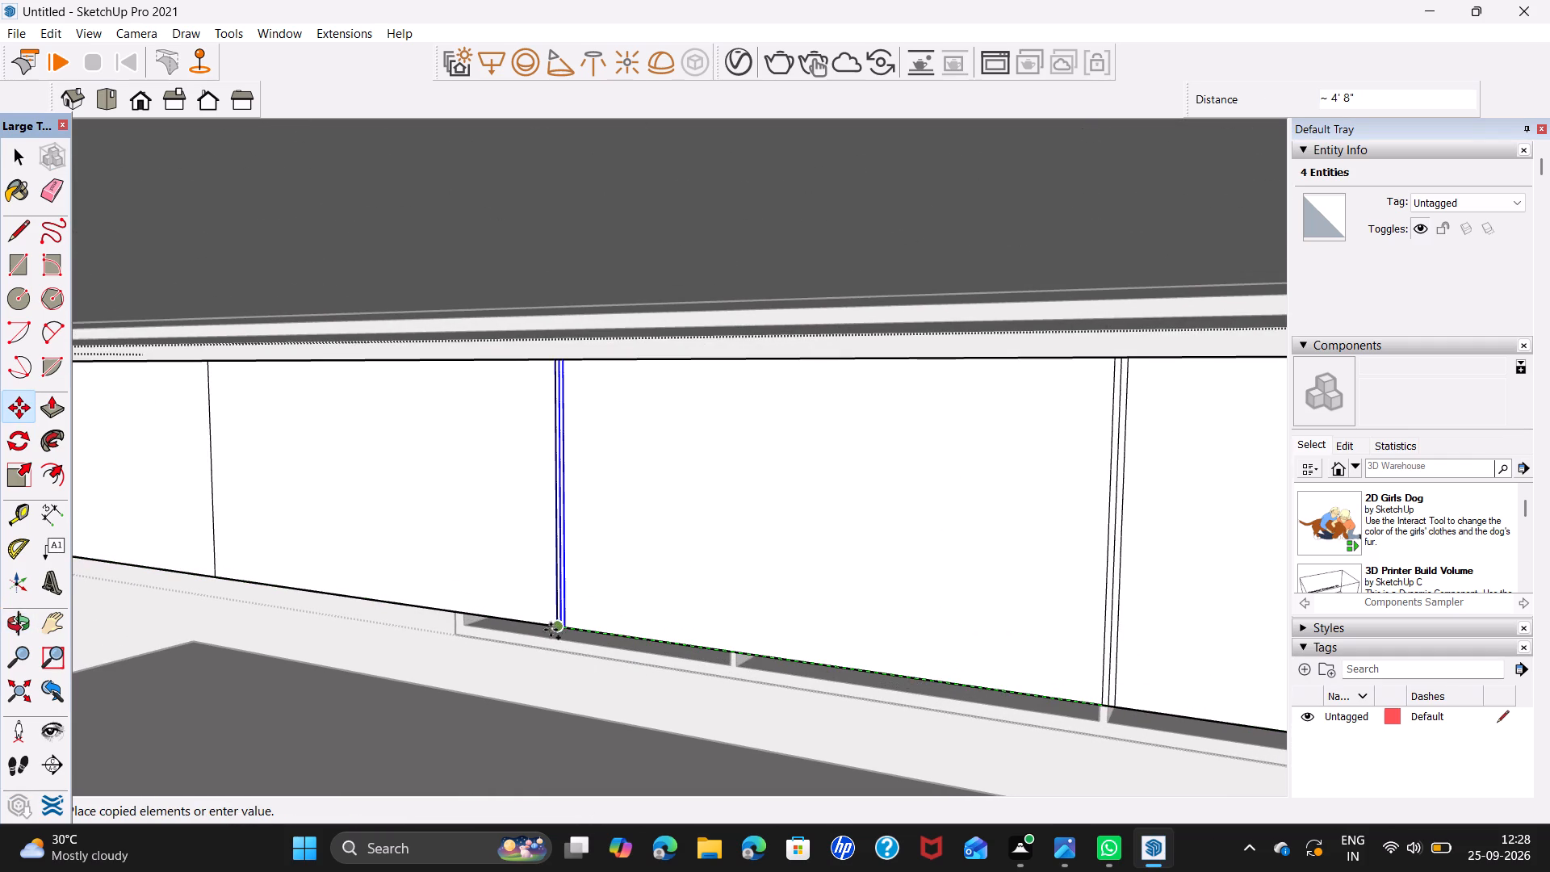
scroll(548, 624, up, 7)
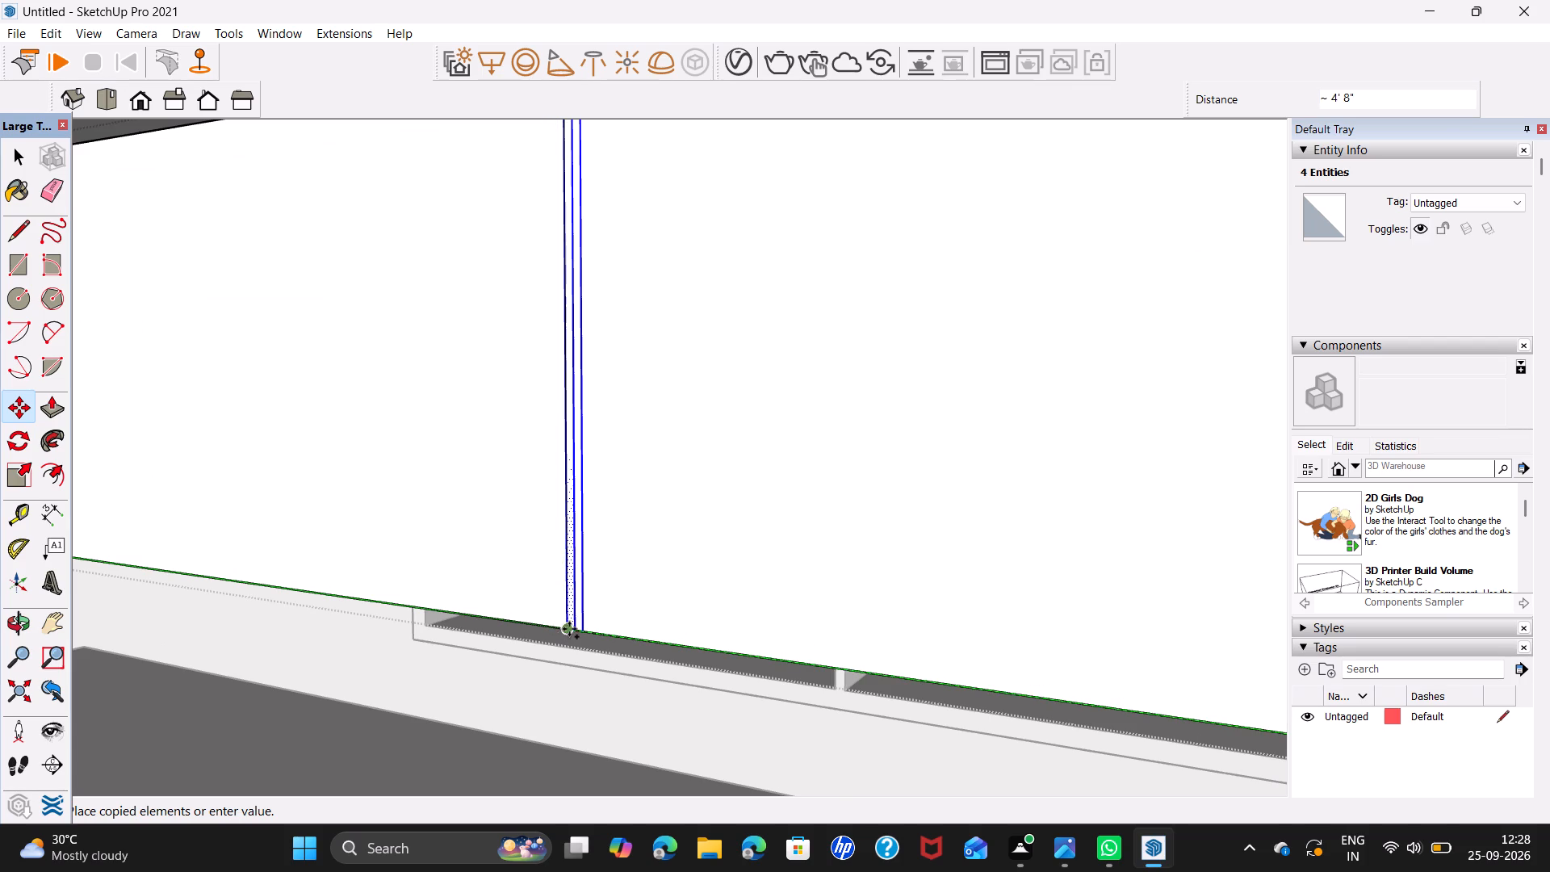
click(563, 625)
Copy the divider strip from its bottom midpoint on the seventh division line to the lower end of the eighth, about 4' 9" away.
key(space)
scroll(569, 618, up, 6)
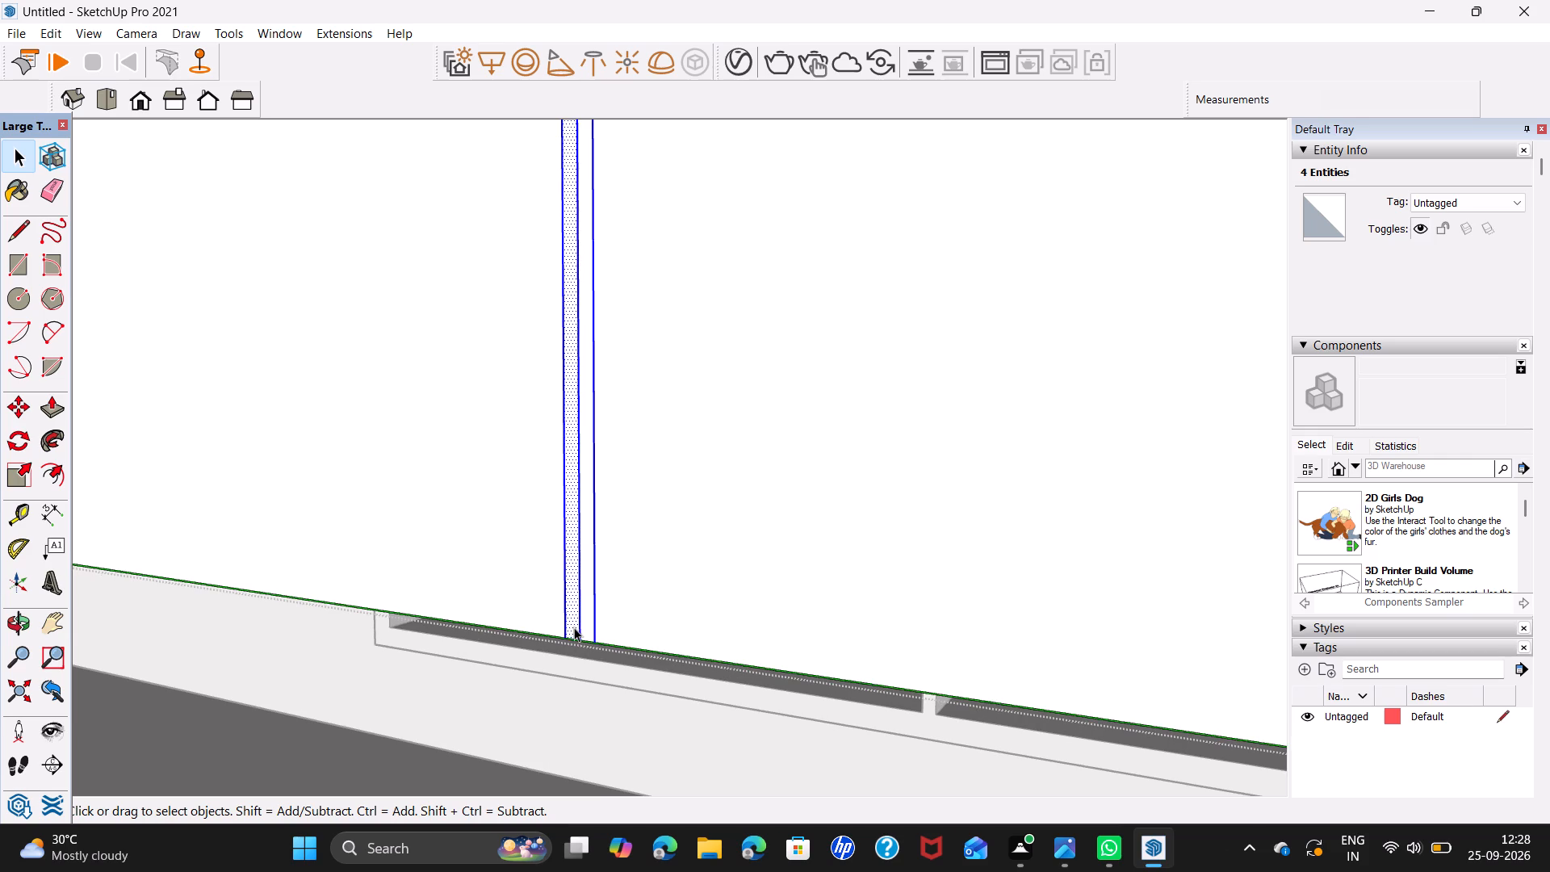
key(m)
click(580, 642)
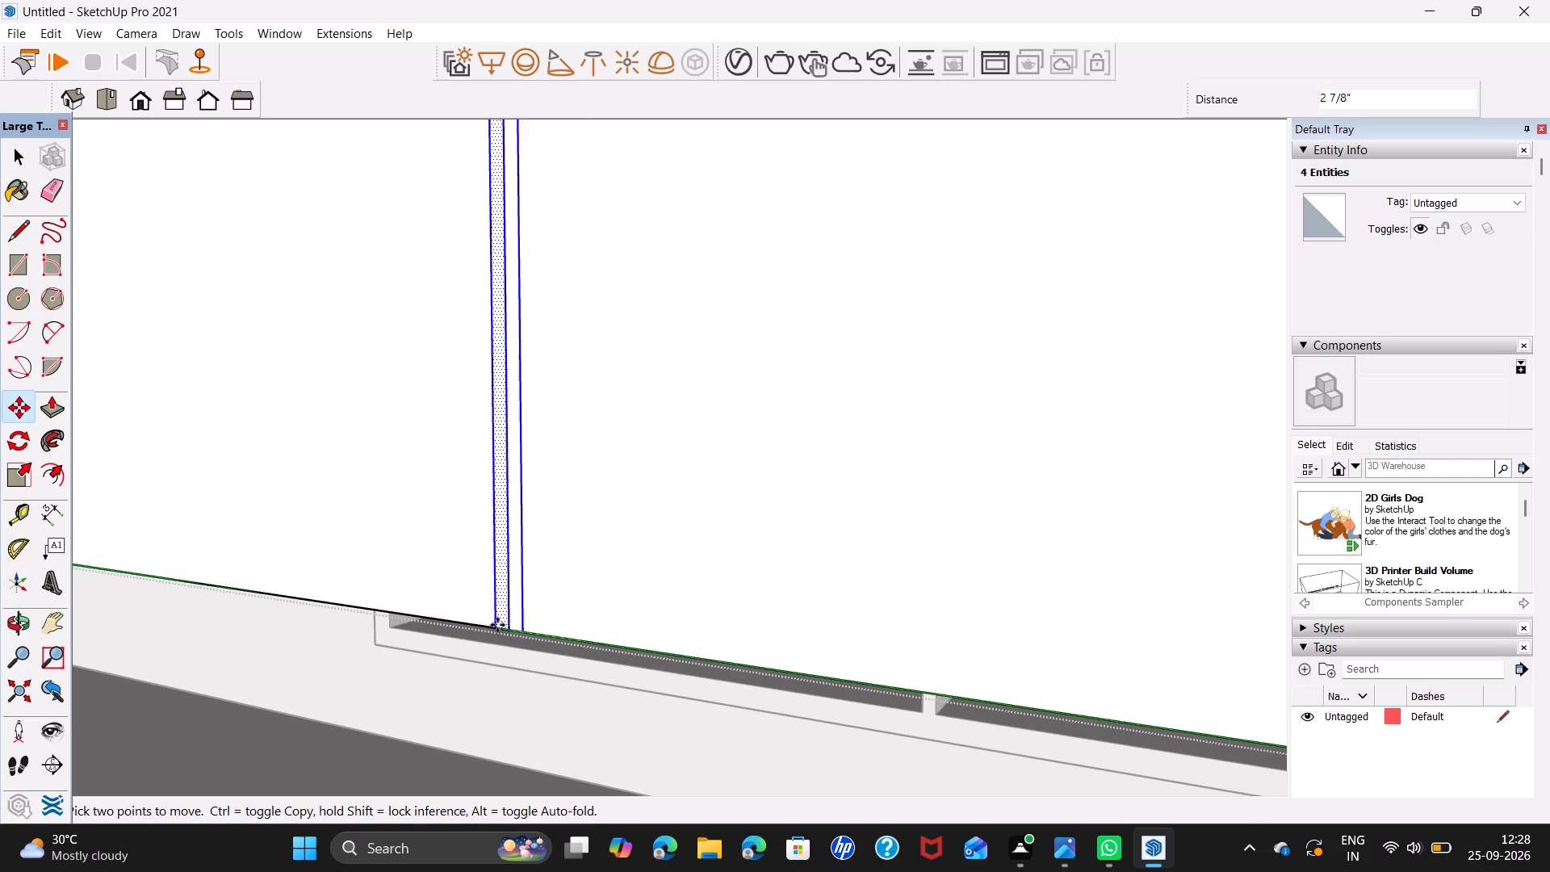
middle_drag(375, 580, 1064, 768)
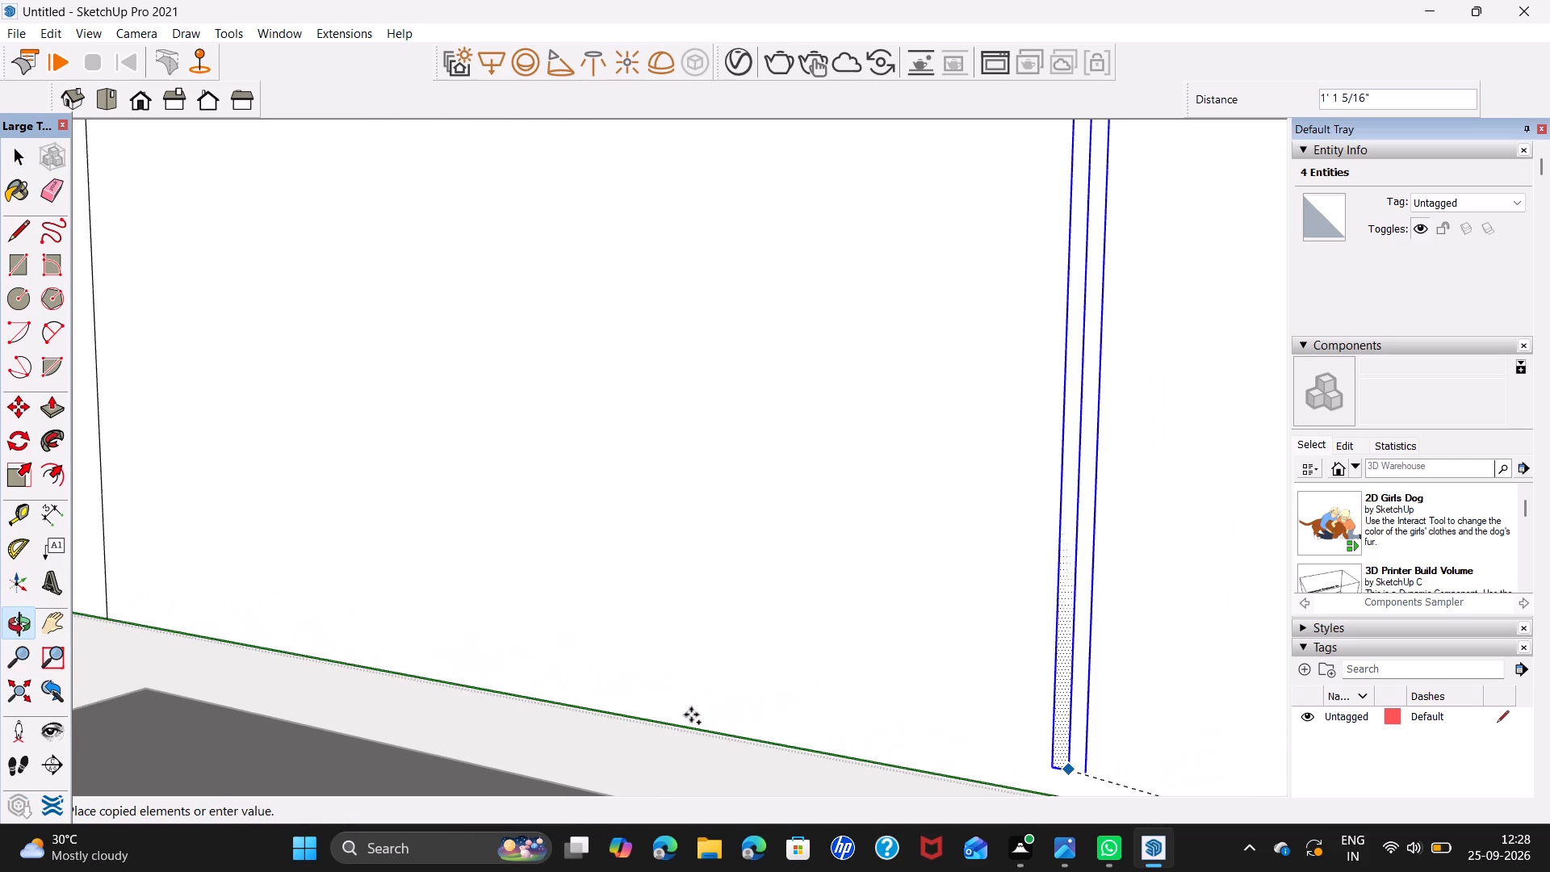
scroll(488, 675, down, 6)
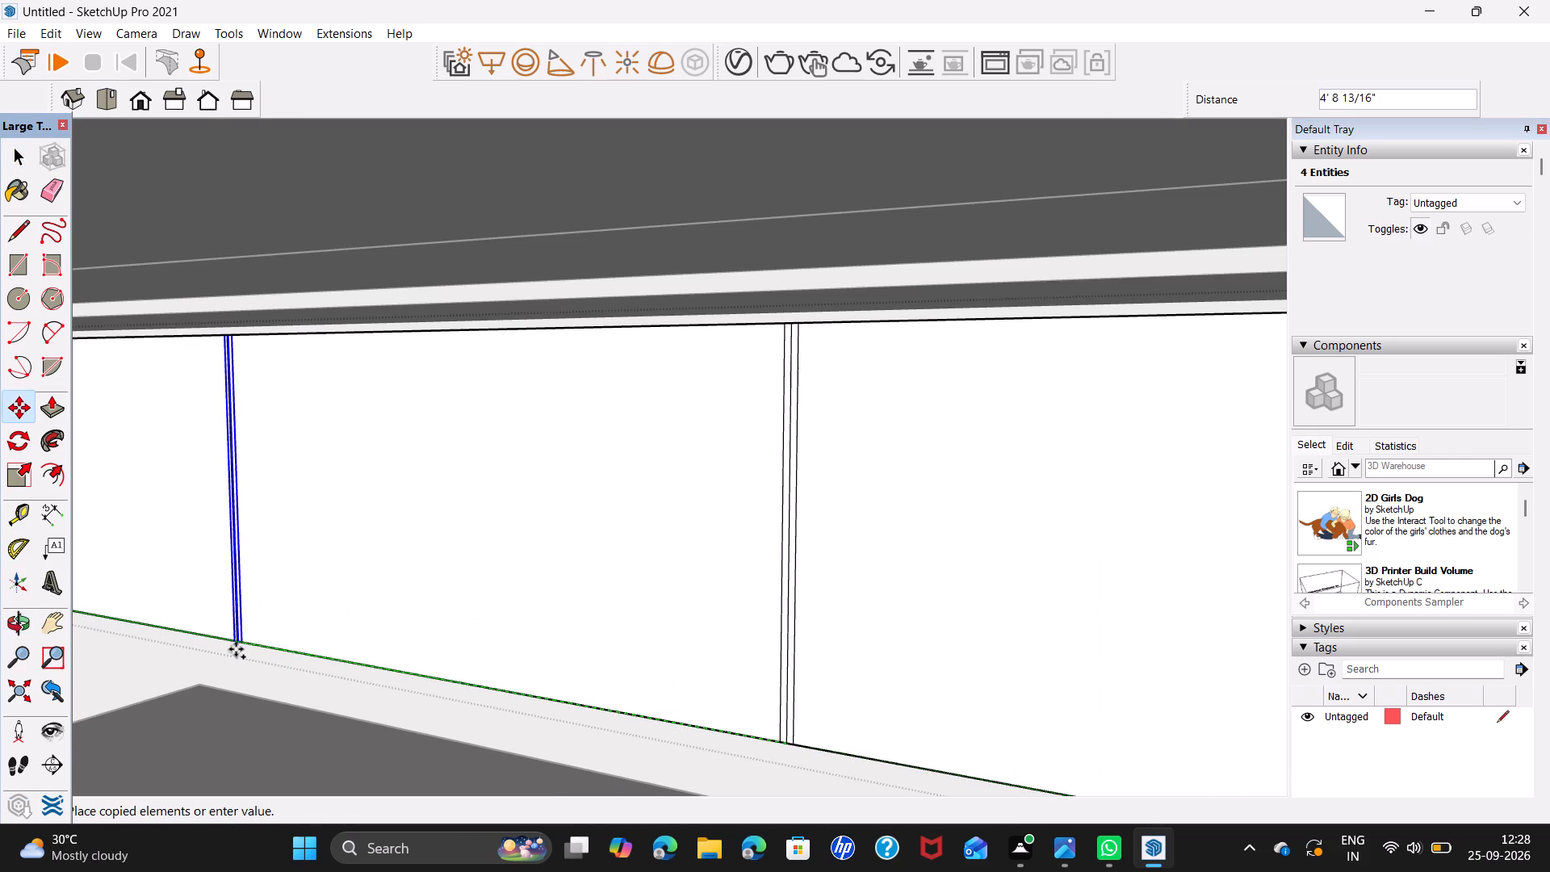
scroll(236, 647, up, 13)
scroll(236, 640, down, 7)
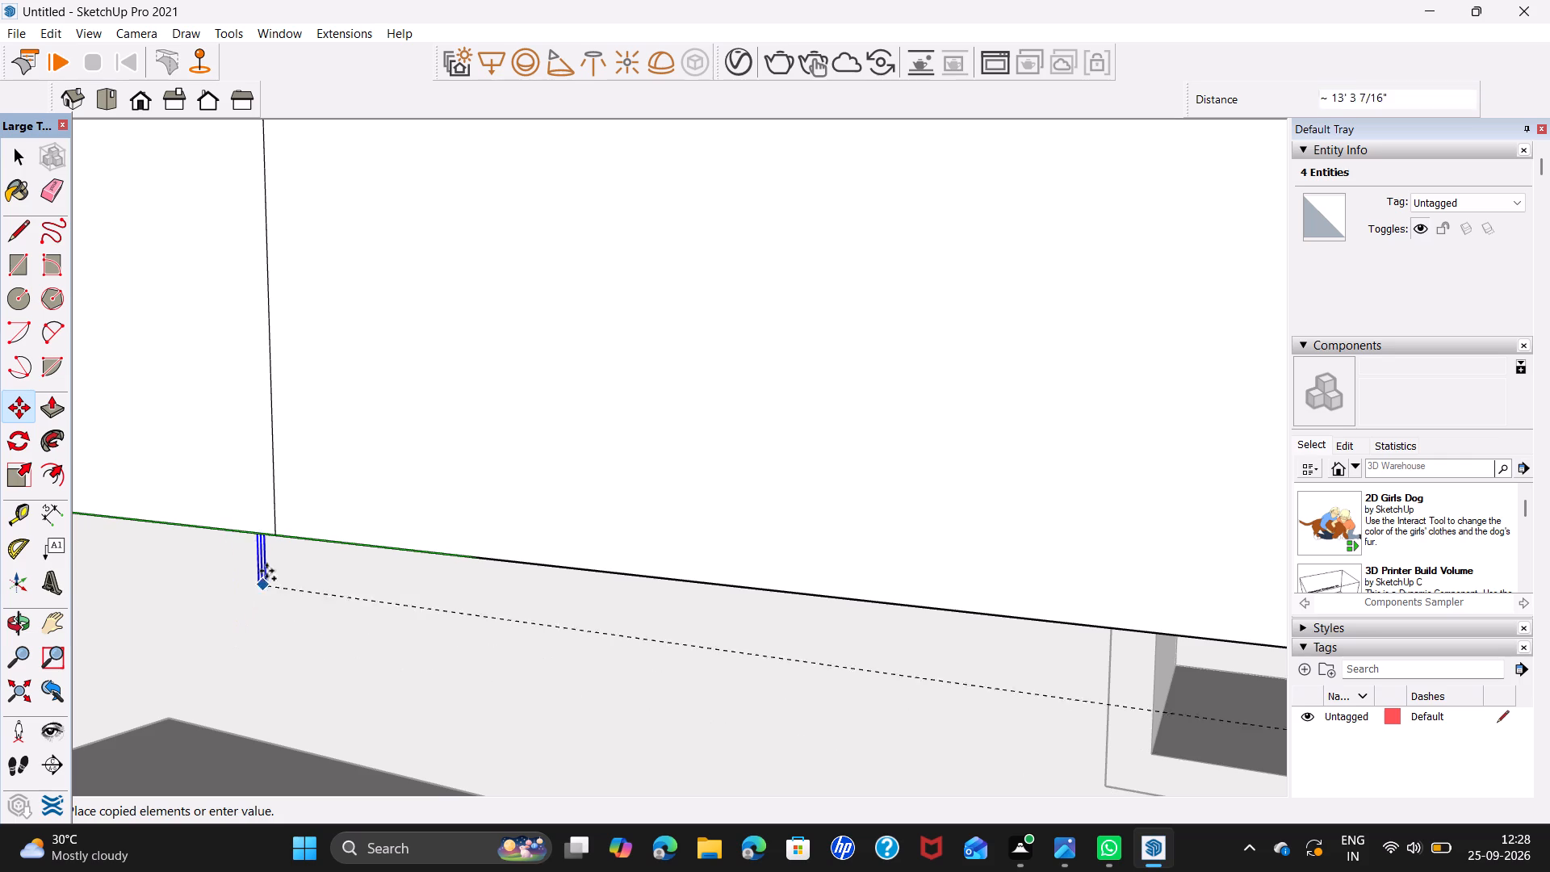
click(273, 530)
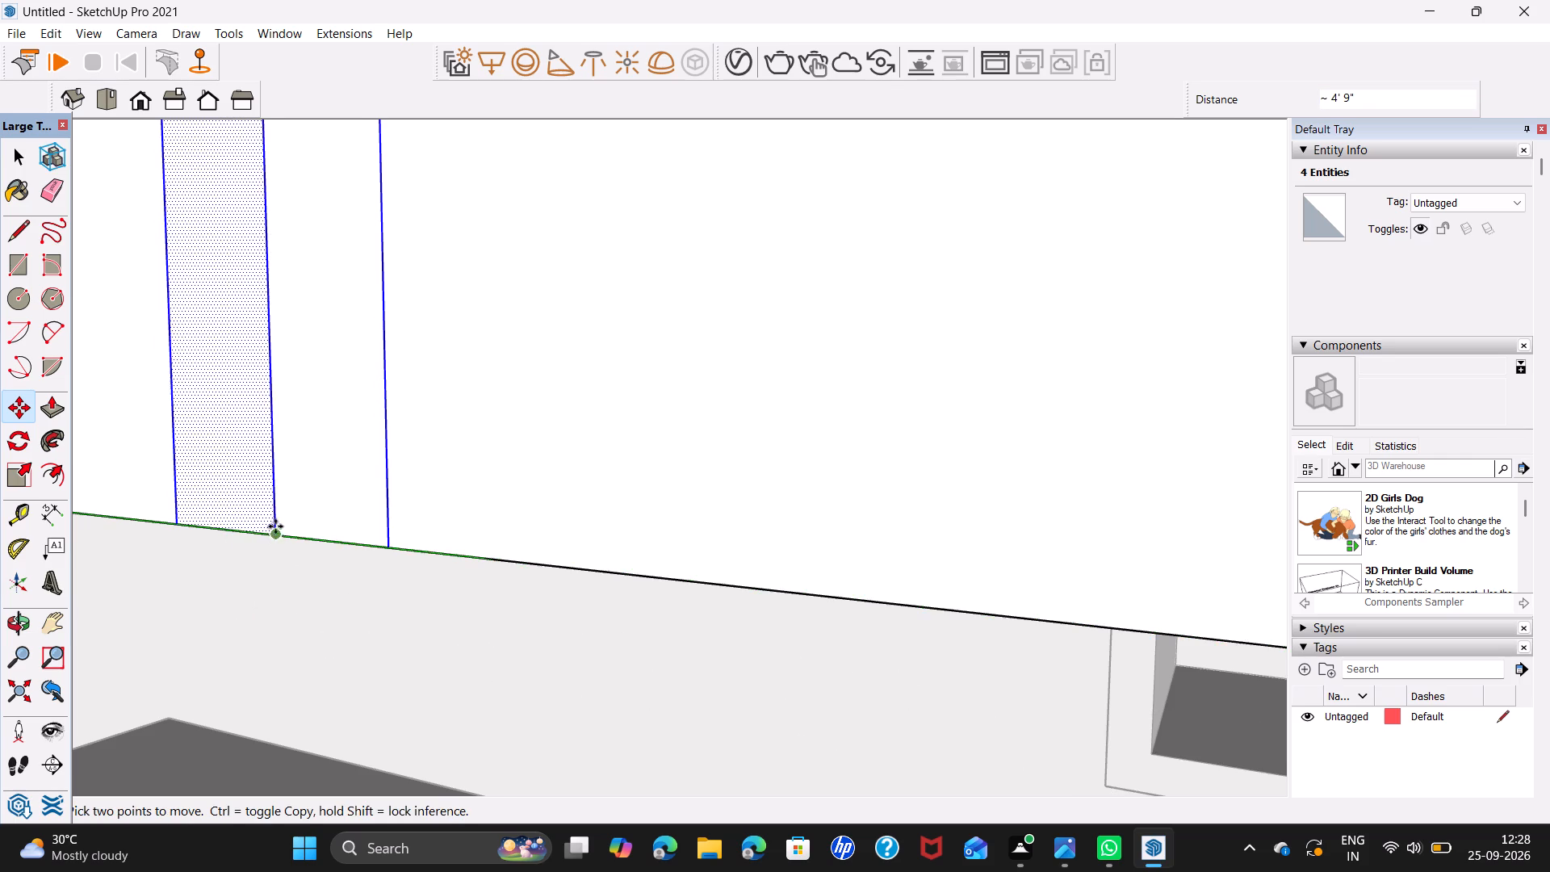
Copy the divider strip from the eighth division line to the lower end of the ninth line, about 4' 8 1/2" away.
scroll(292, 505, down, 20)
scroll(292, 505, down, 15)
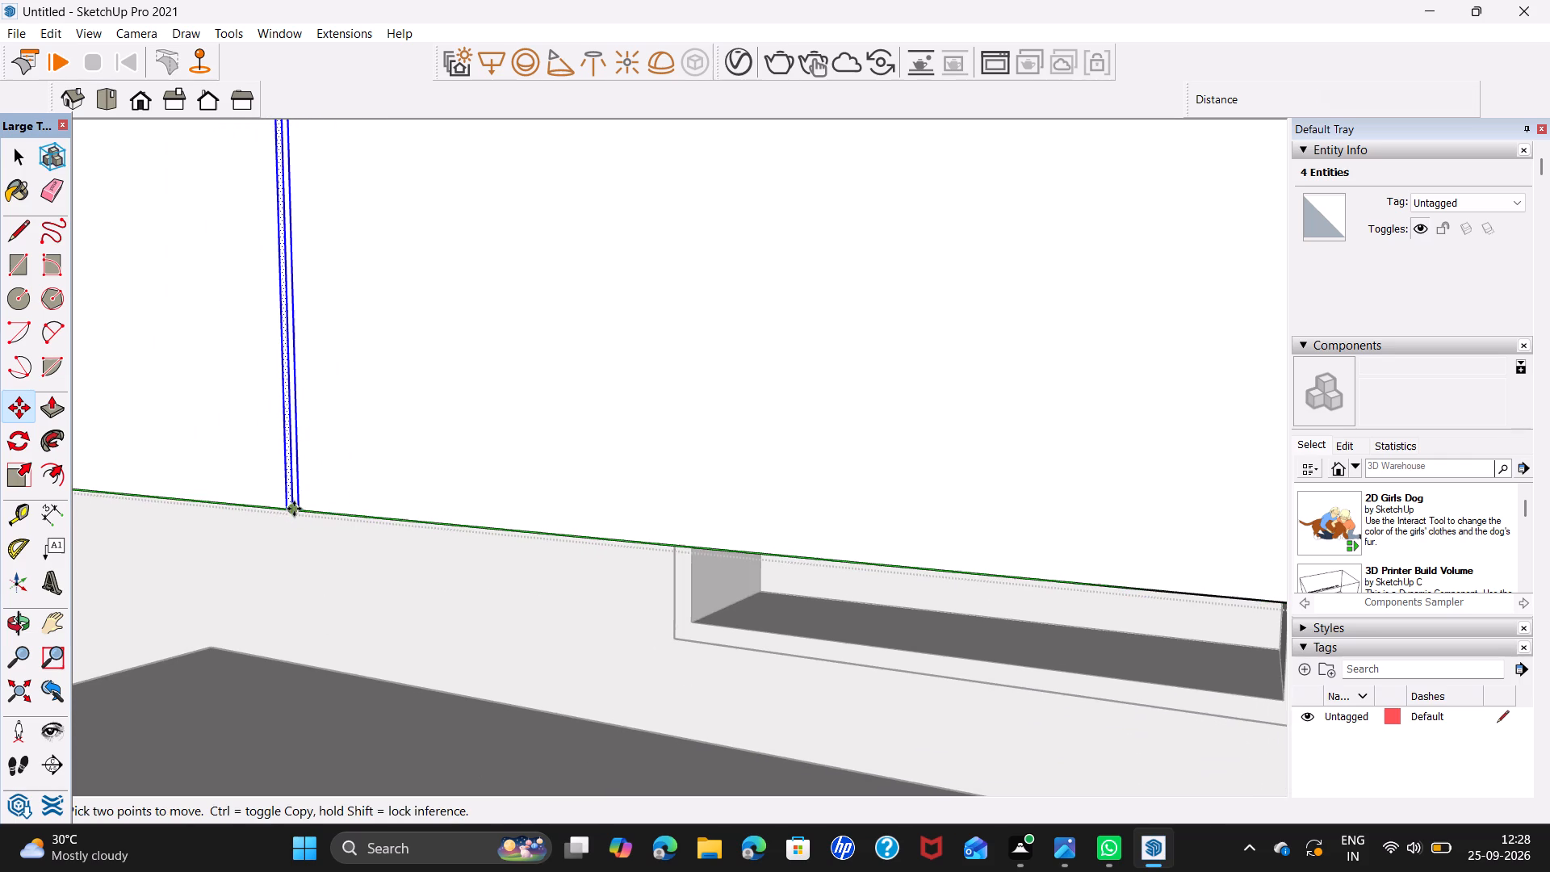
click(291, 512)
shift+middle_drag(220, 498, 770, 644)
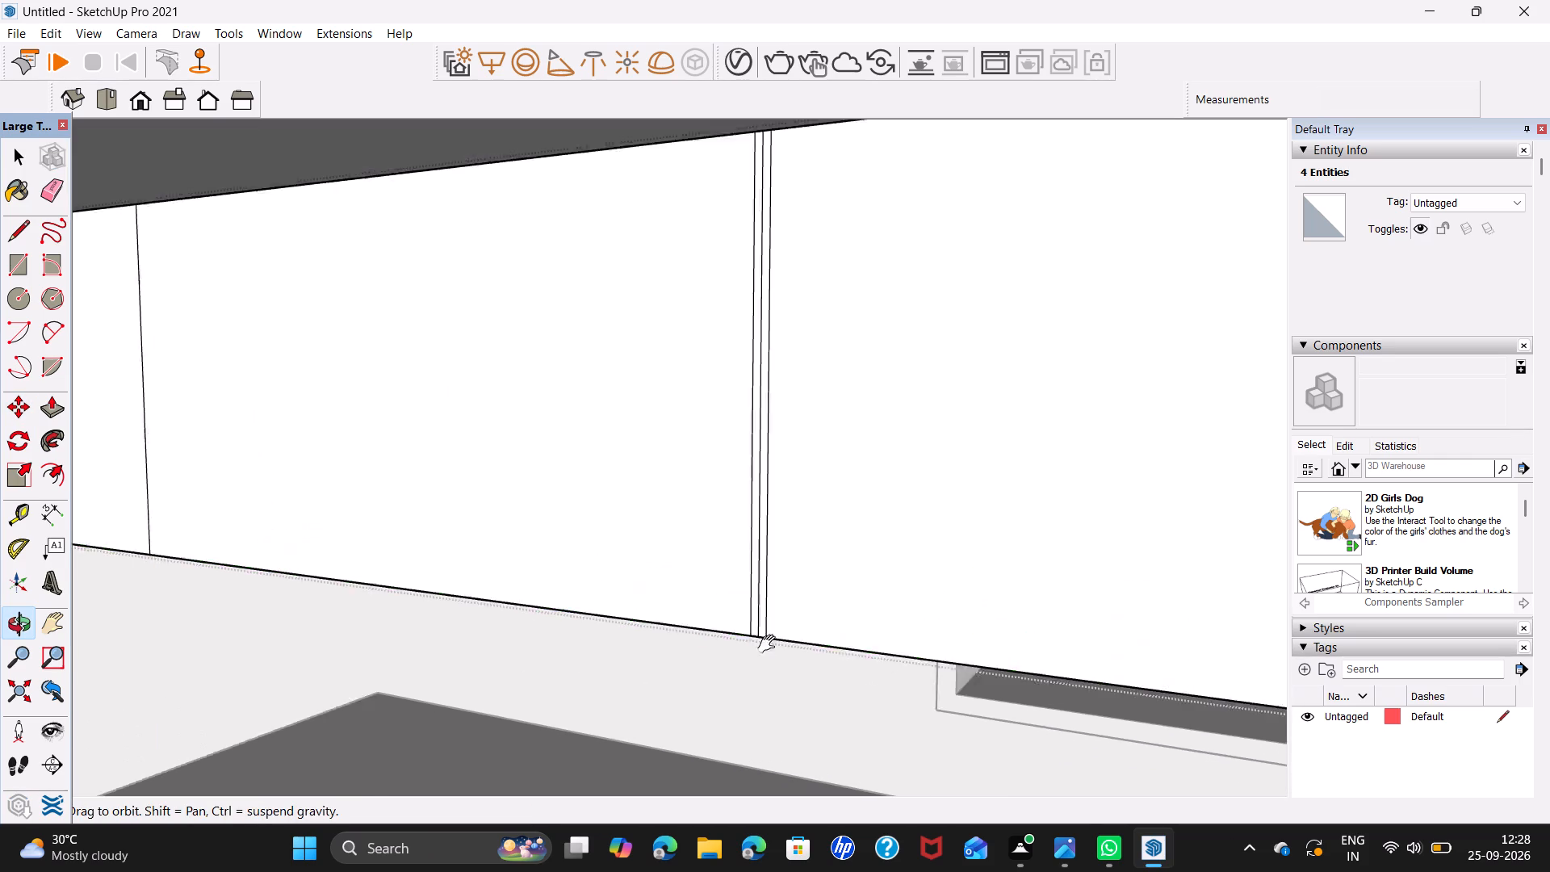
shift+middle_drag(770, 644, 995, 716)
scroll(388, 623, up, 7)
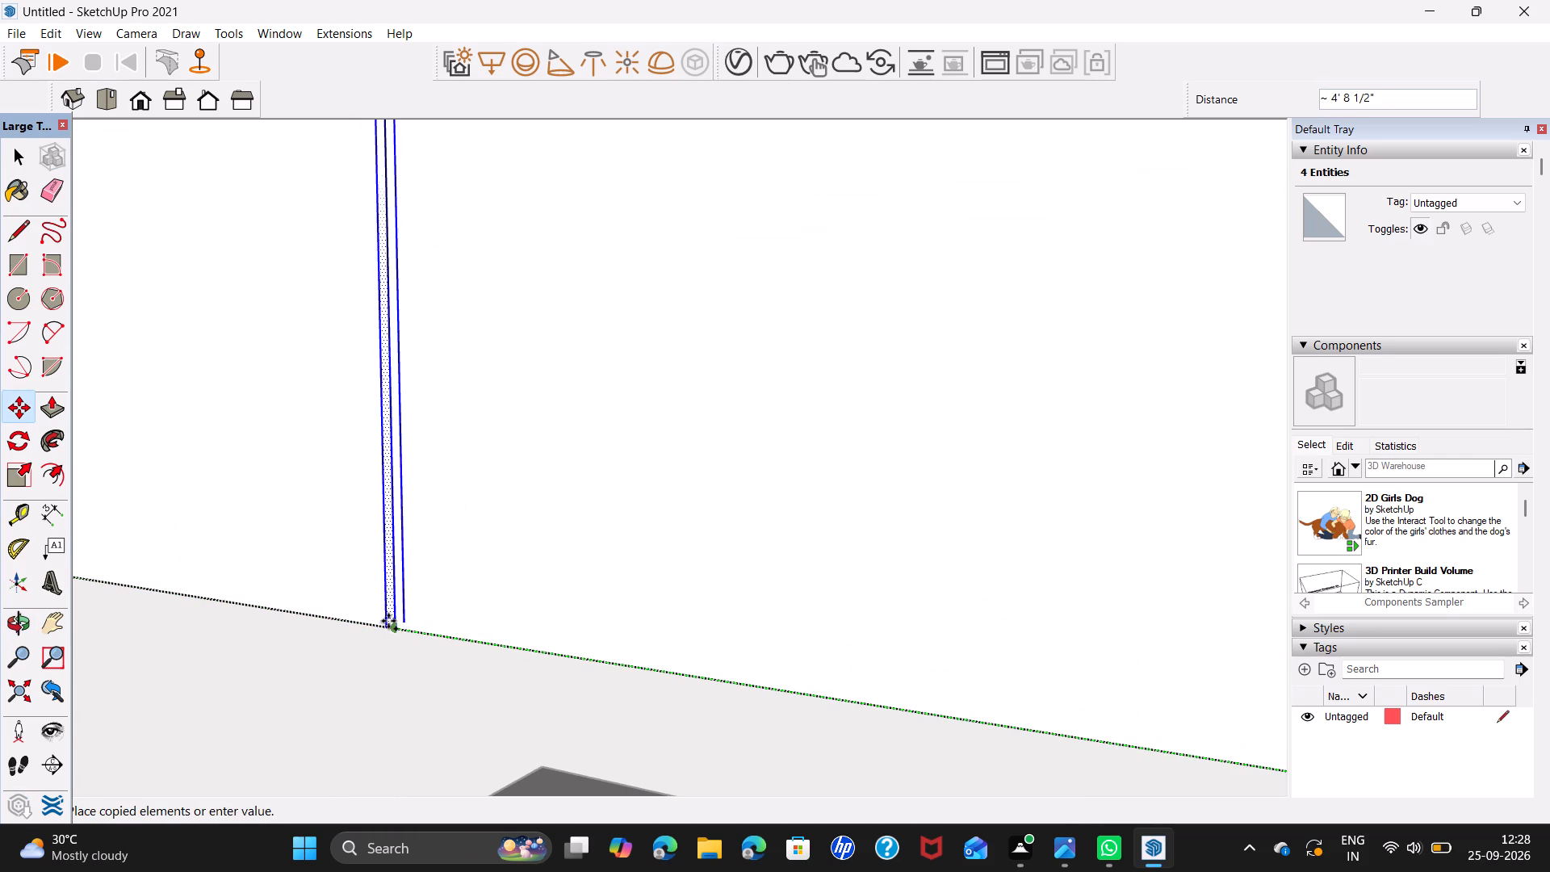
click(394, 627)
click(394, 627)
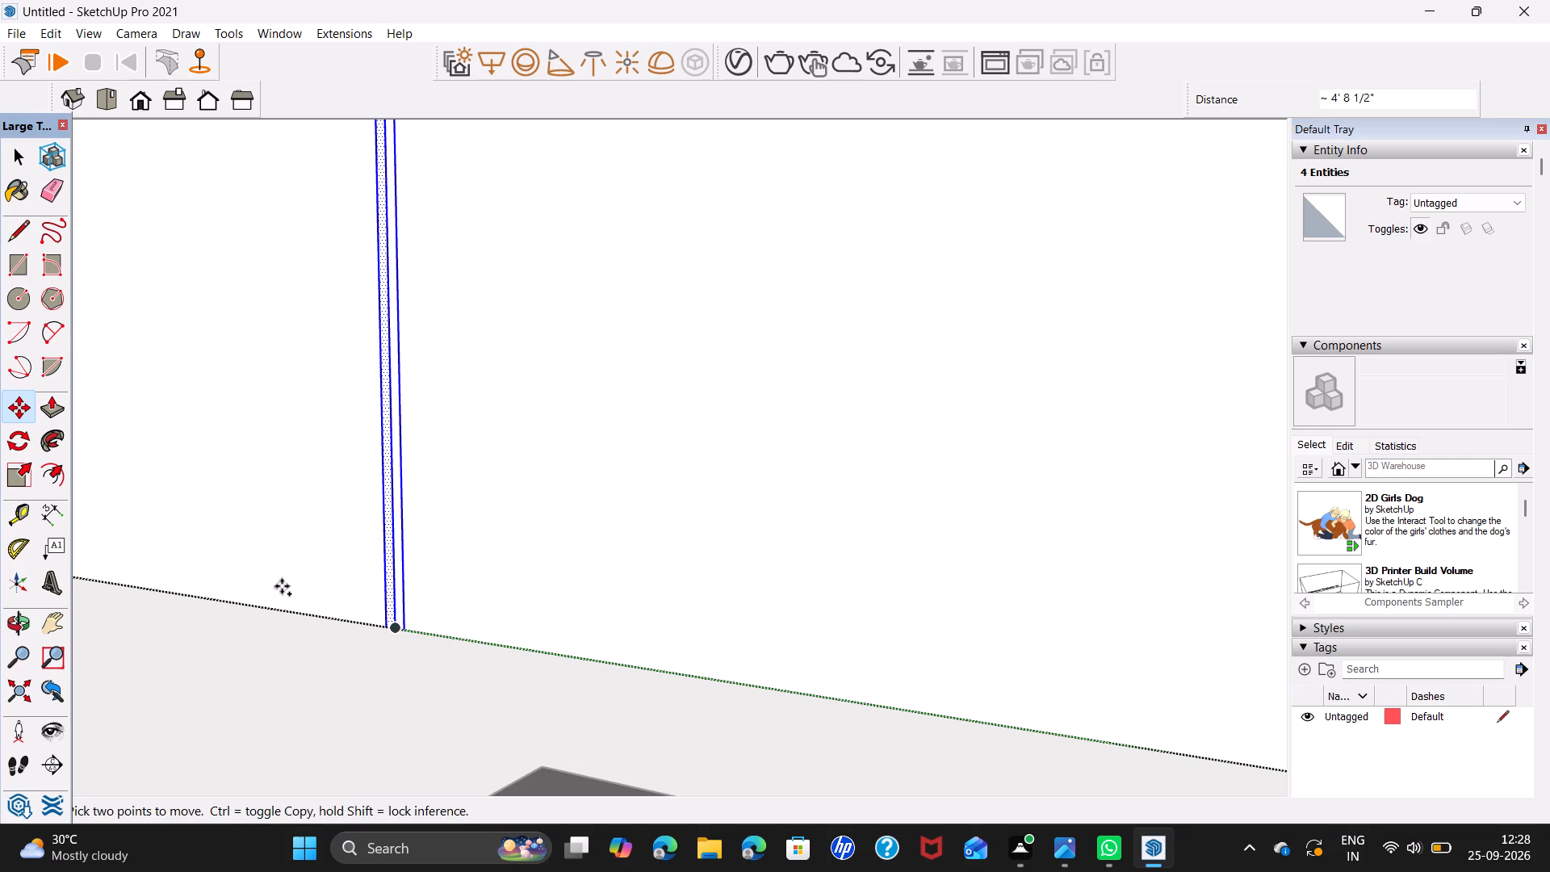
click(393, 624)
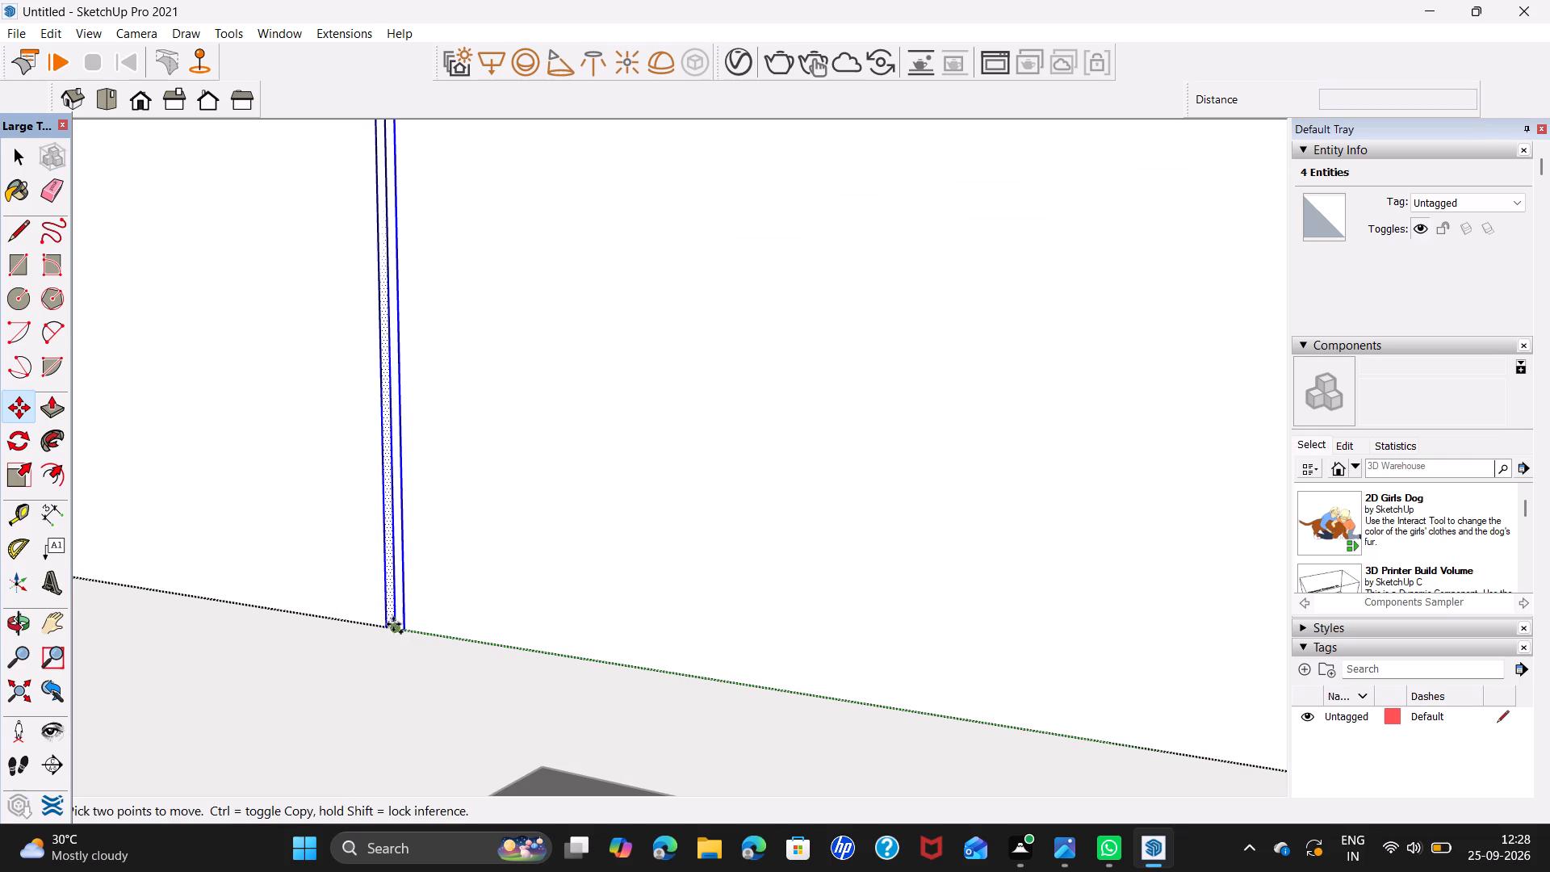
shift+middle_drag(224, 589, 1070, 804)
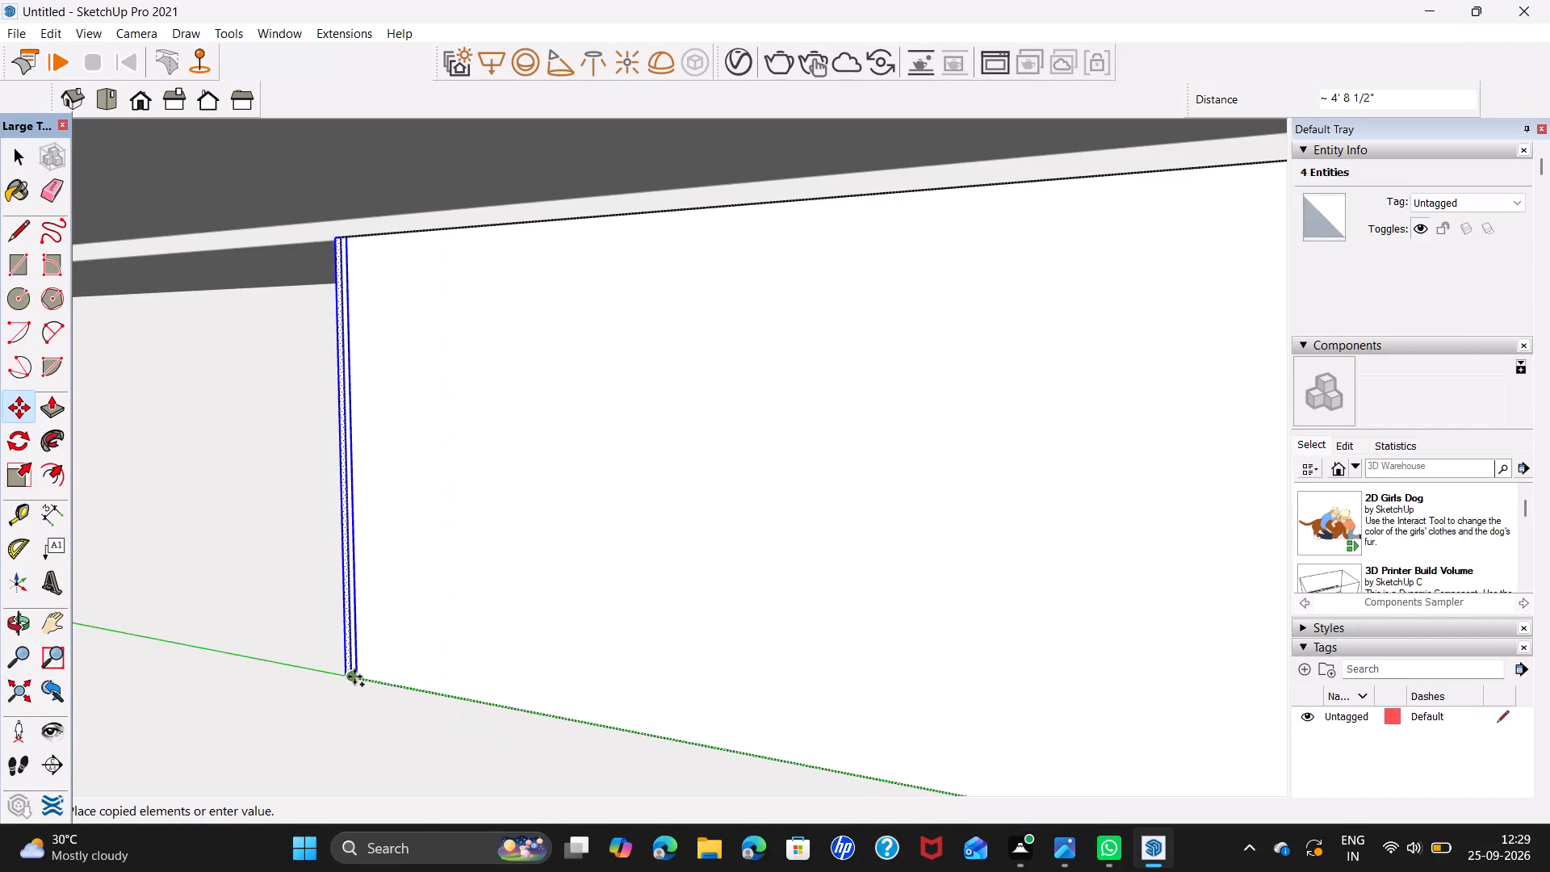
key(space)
Delete the middle vertical edge inside the divider strip at the ninth division line, nearest the upper cabinet's far end.
scroll(506, 636, down, 8)
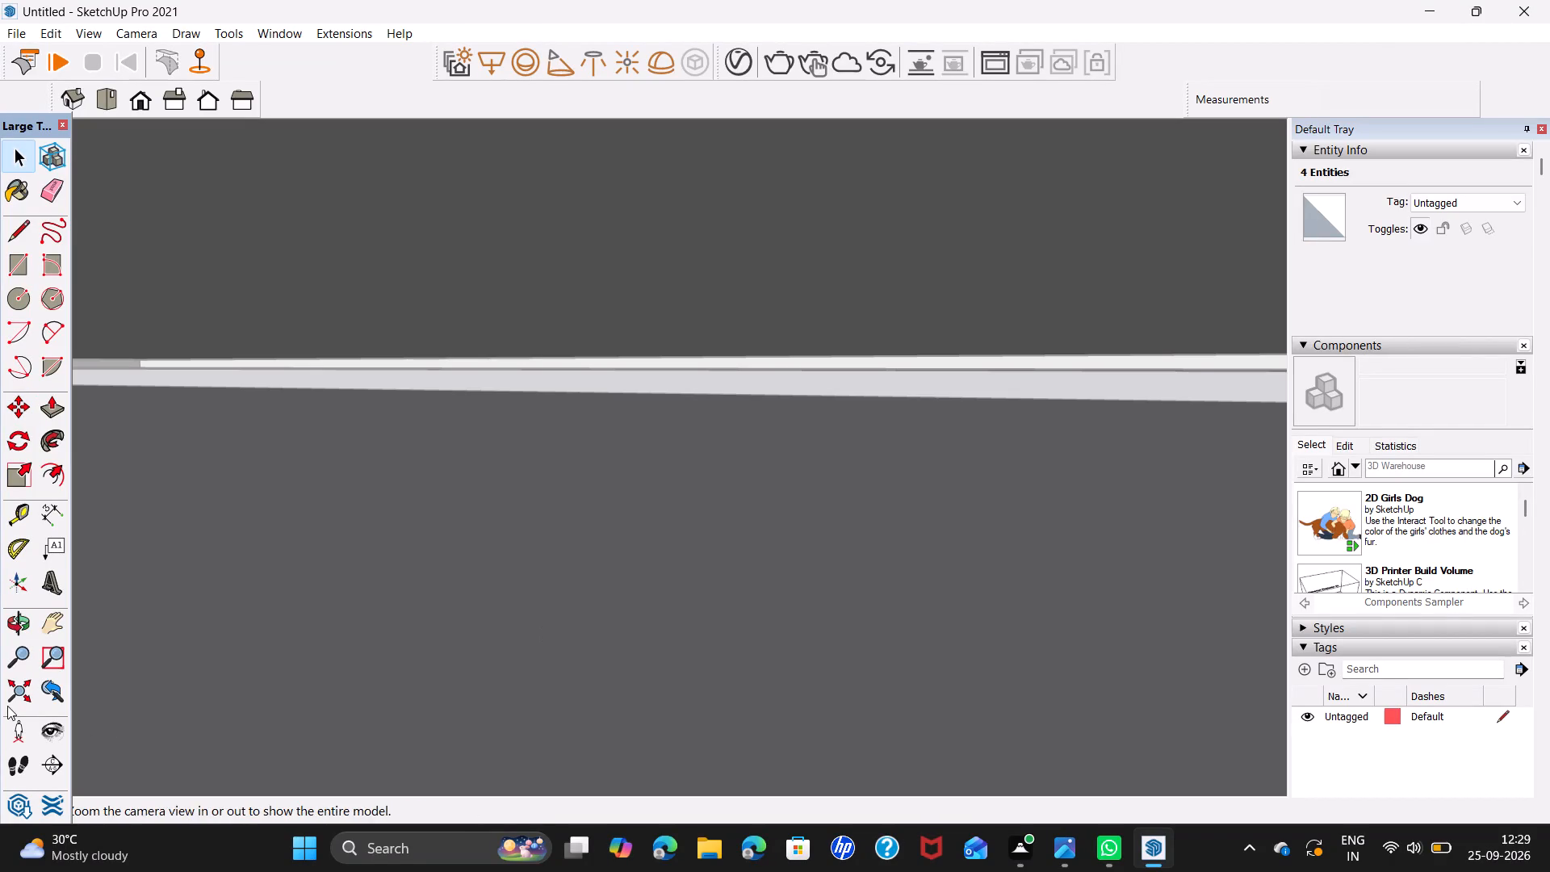
click(6, 706)
middle_drag(865, 603, 433, 611)
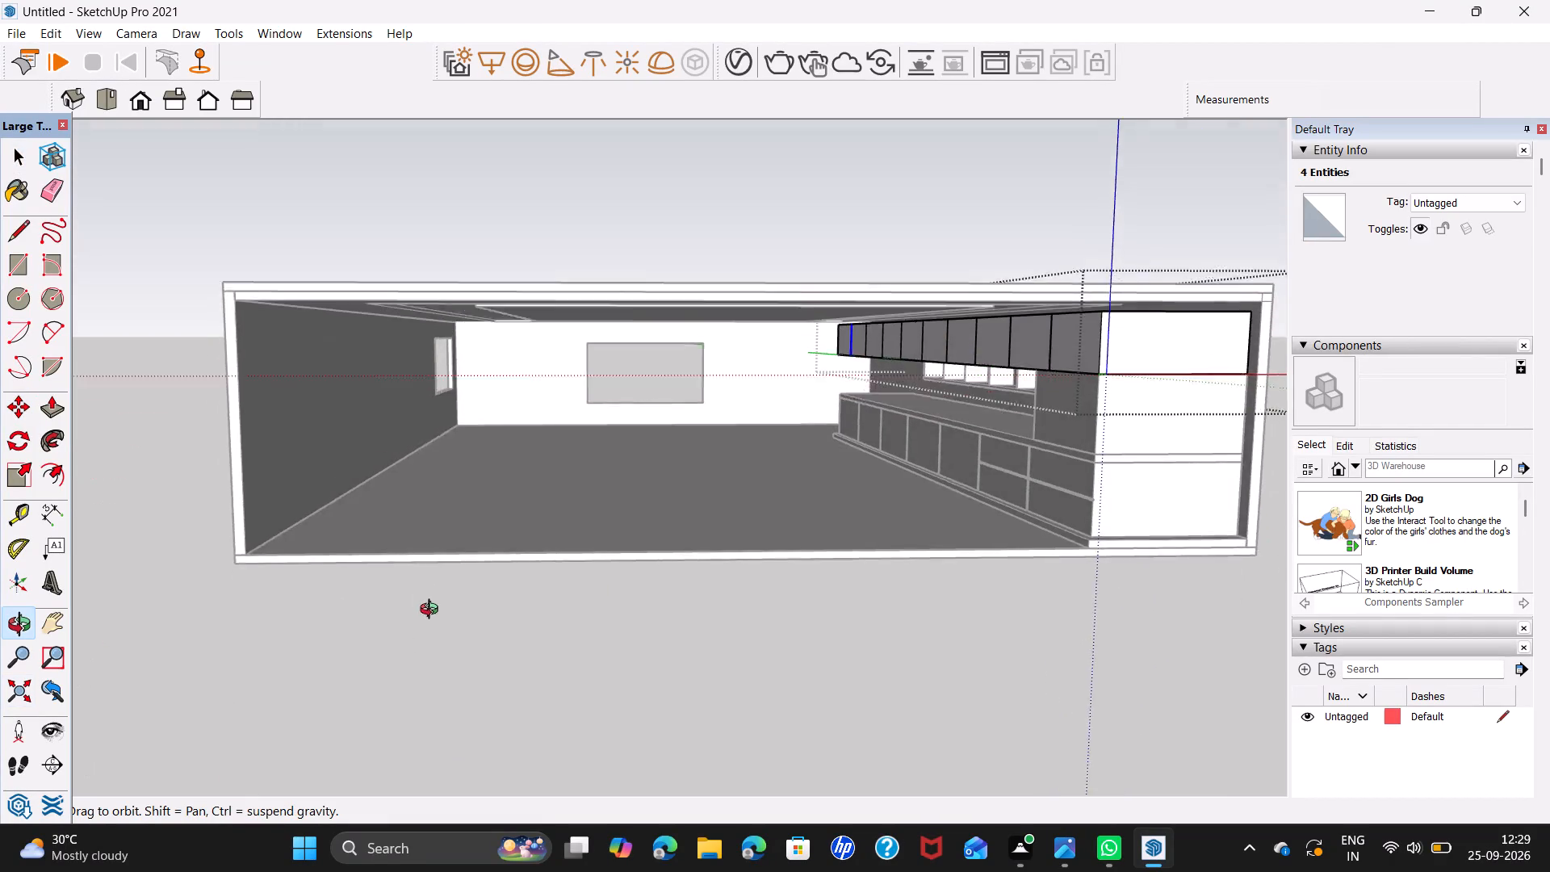
middle_drag(433, 611, 435, 603)
scroll(877, 417, up, 4)
middle_drag(666, 547, 776, 580)
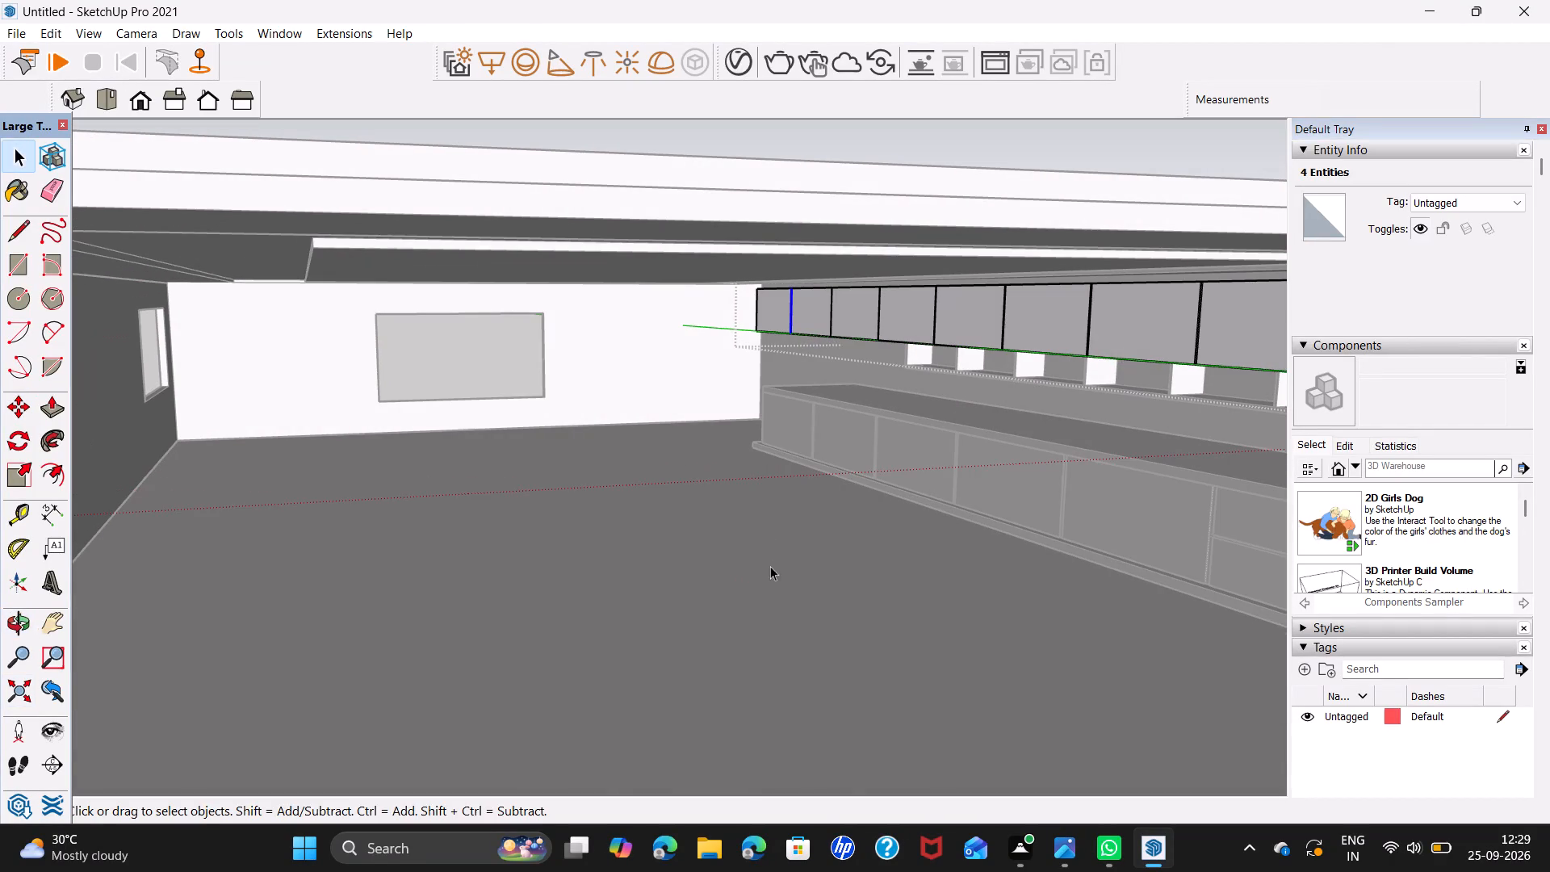
shift+middle_drag(775, 519, 575, 497)
middle_drag(538, 599, 593, 604)
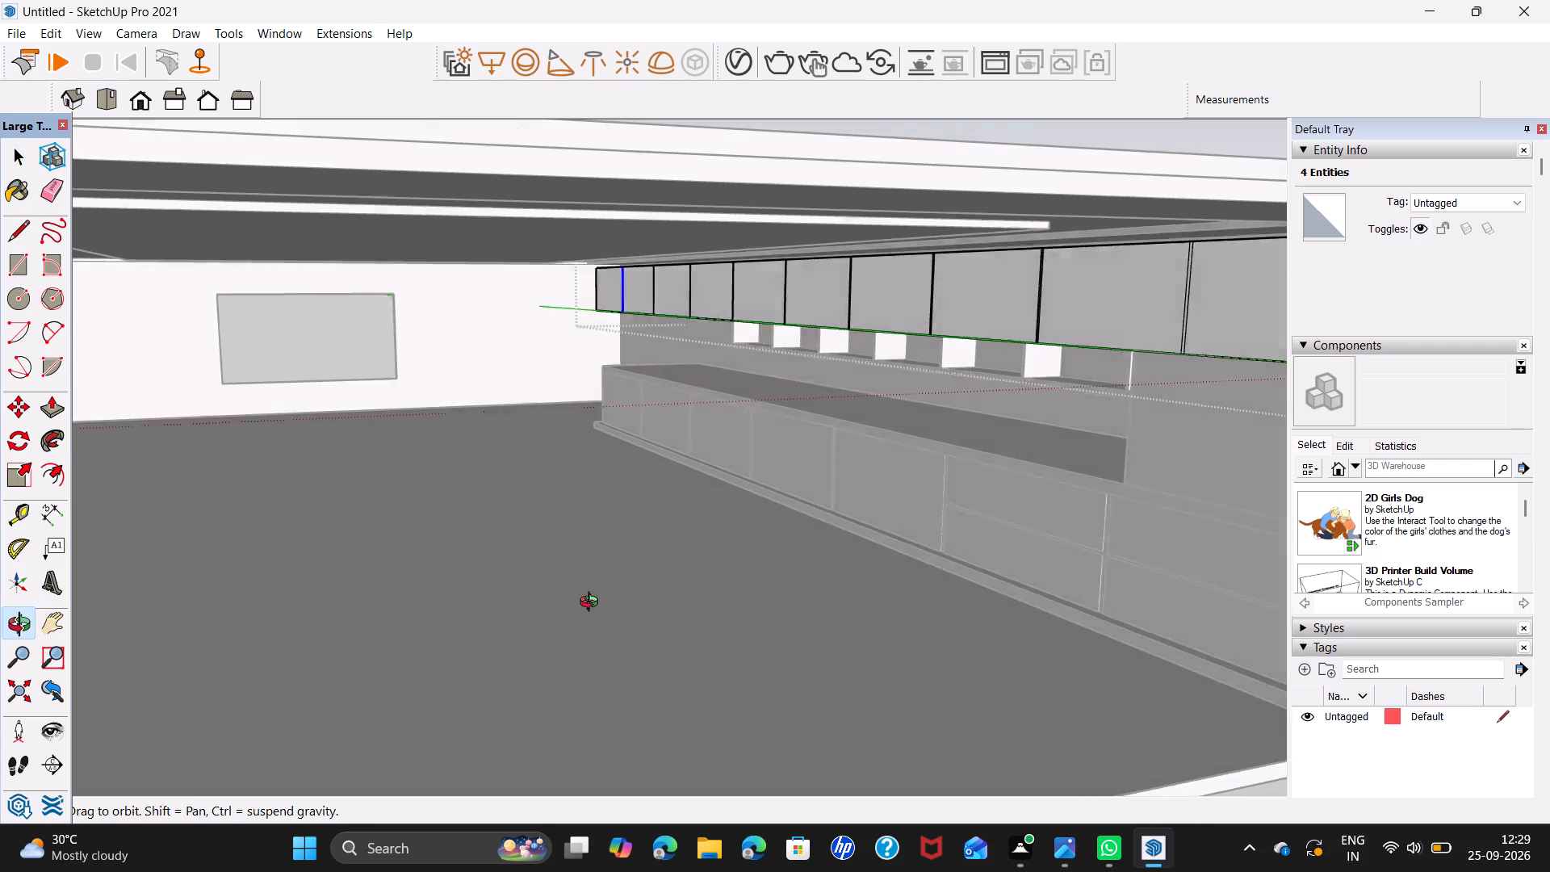
middle_drag(593, 604, 671, 582)
scroll(562, 325, up, 7)
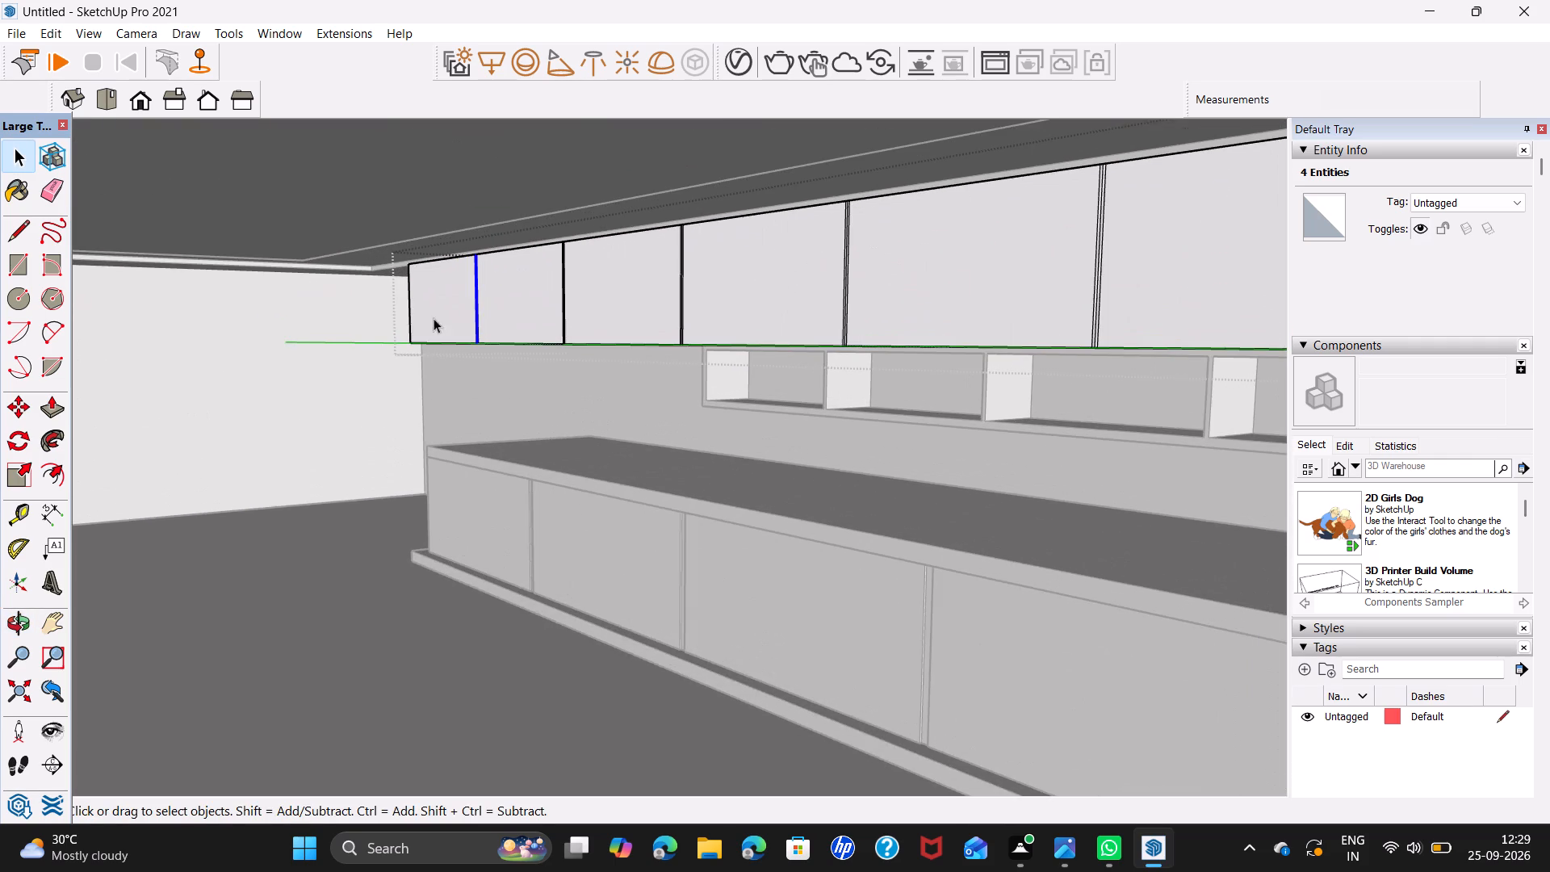
scroll(475, 320, up, 14)
middle_drag(458, 361, 672, 392)
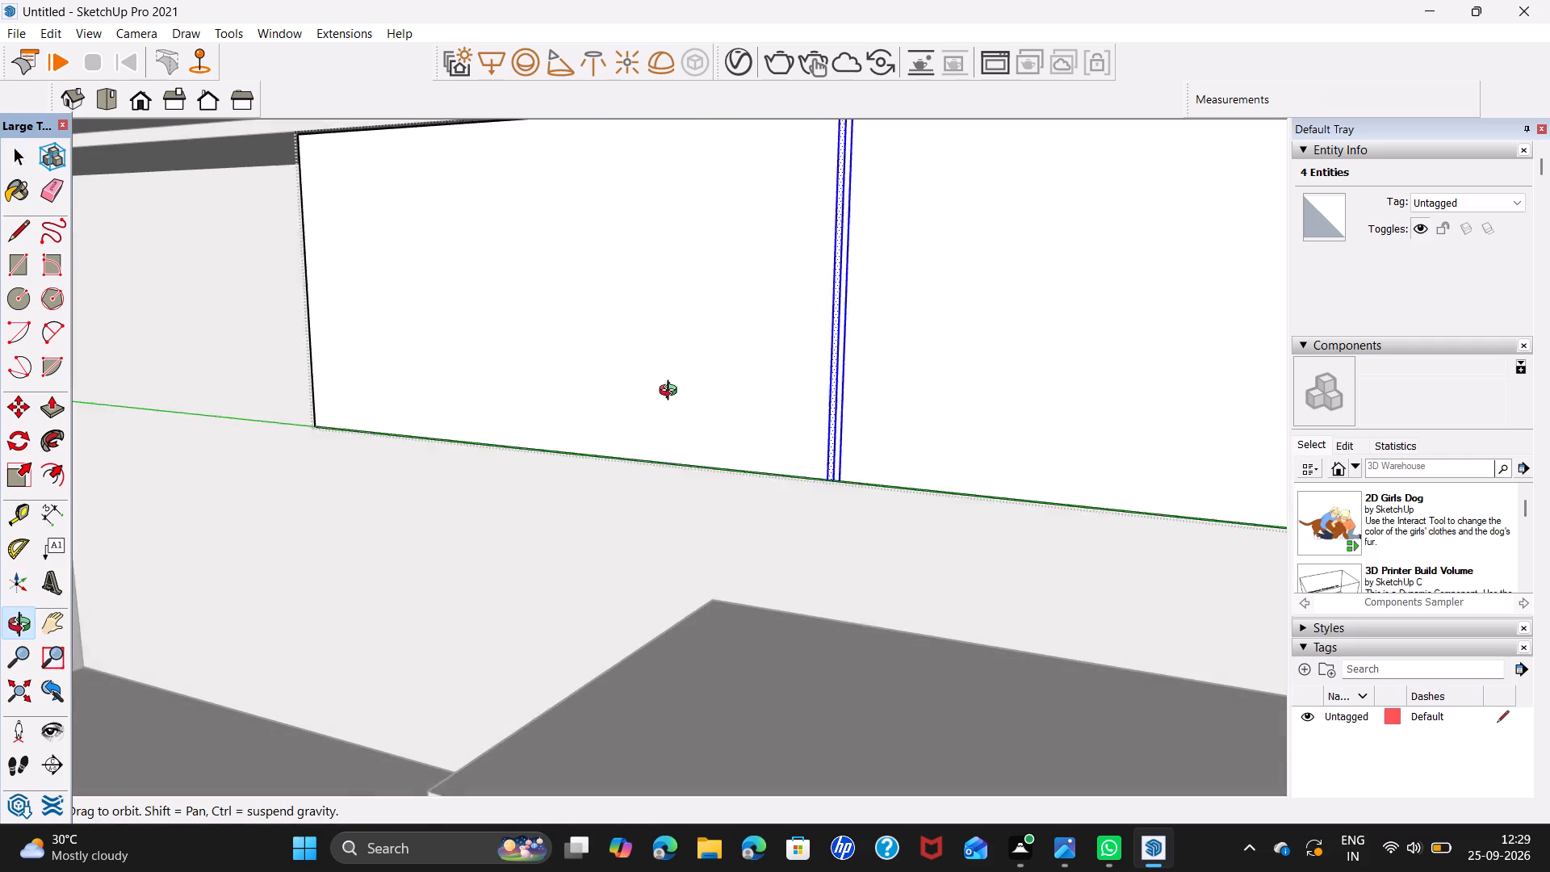
middle_drag(672, 392, 675, 392)
scroll(868, 449, up, 7)
click(852, 469)
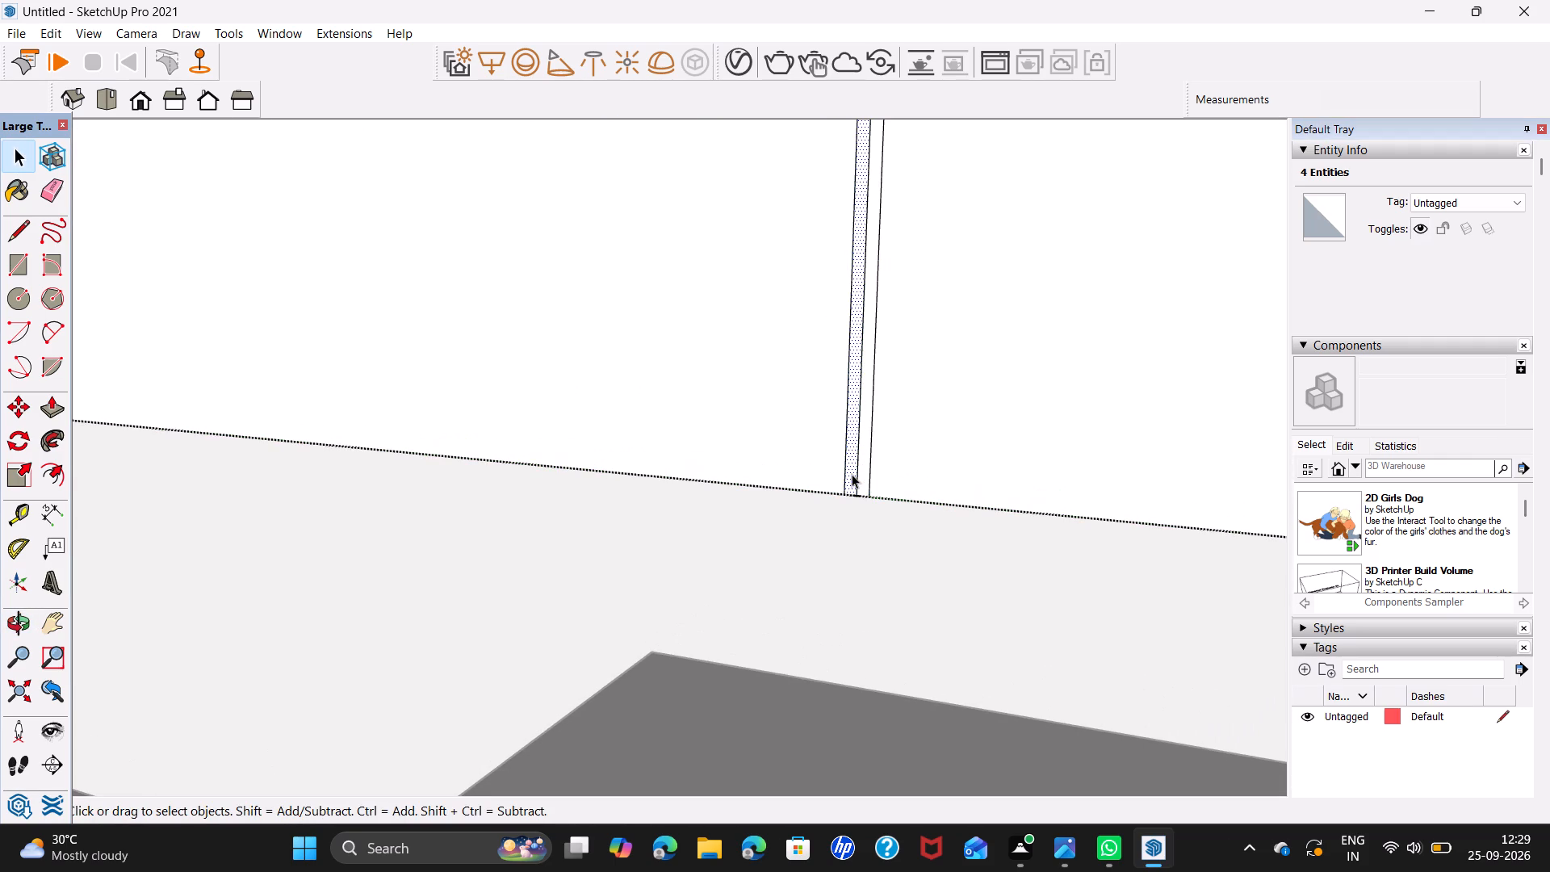
click(857, 480)
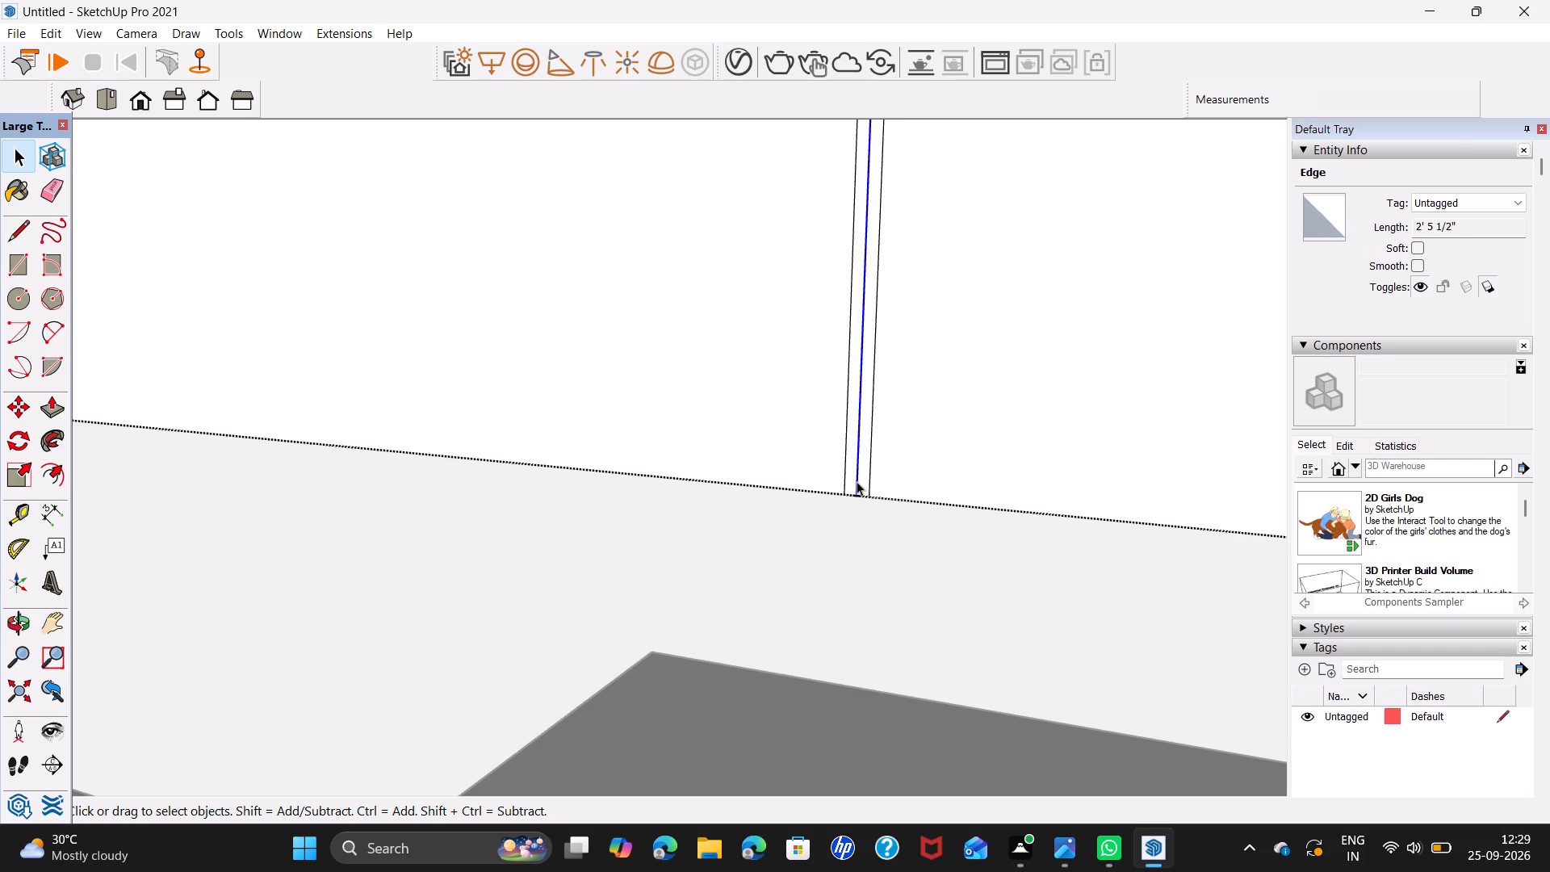
key(Delete)
Delete the middle vertical edge inside the divider strip at the eighth division line of the upper cabinet front.
scroll(911, 485, down, 7)
middle_drag(1007, 473, 552, 439)
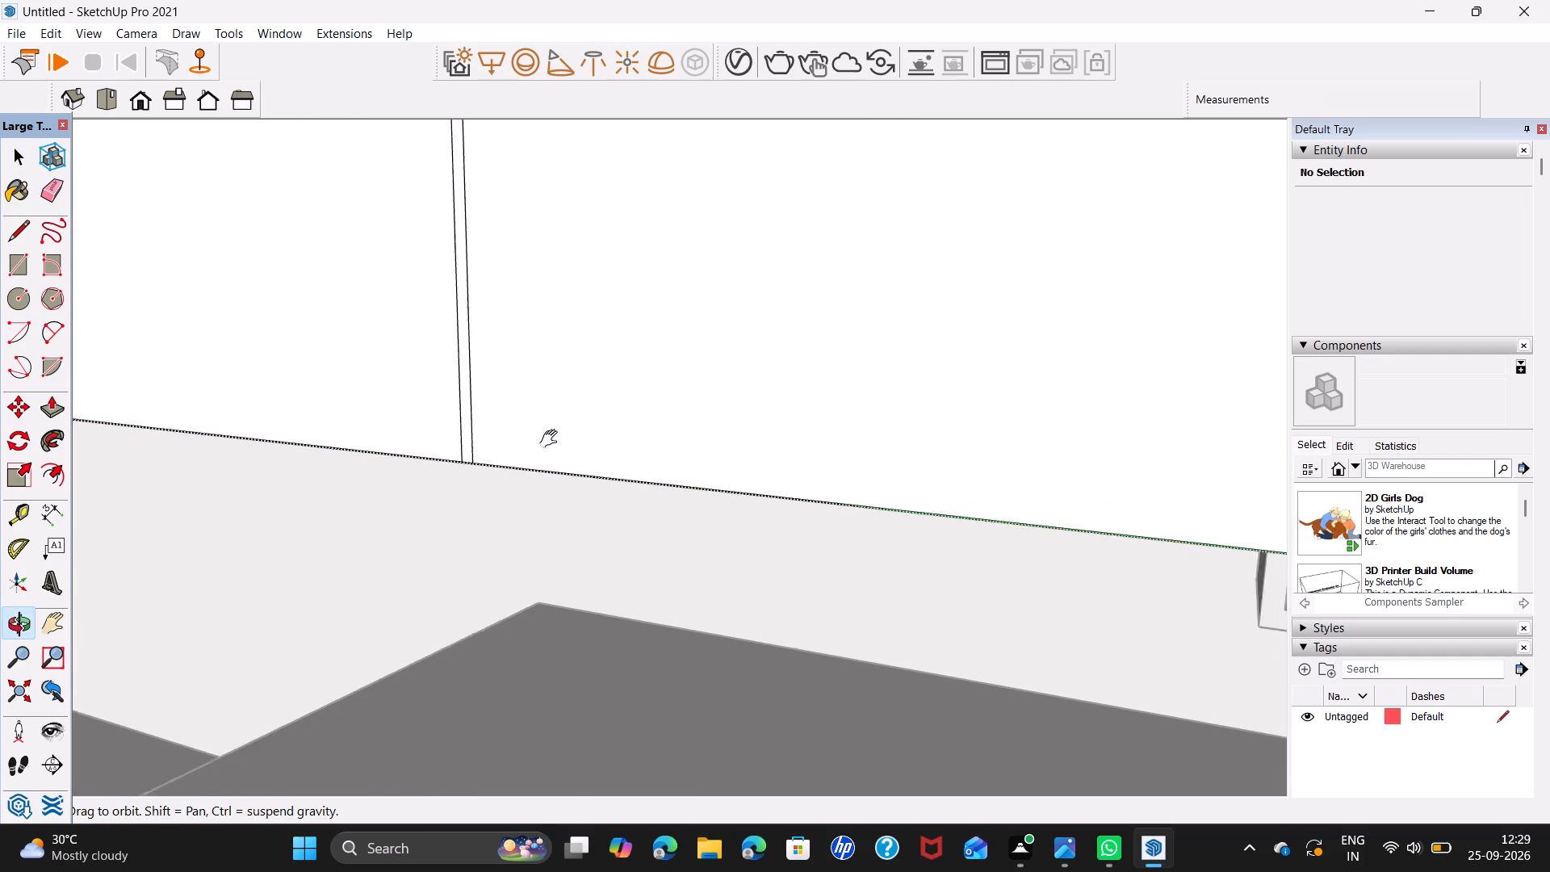
middle_drag(552, 439, 362, 433)
click(1099, 535)
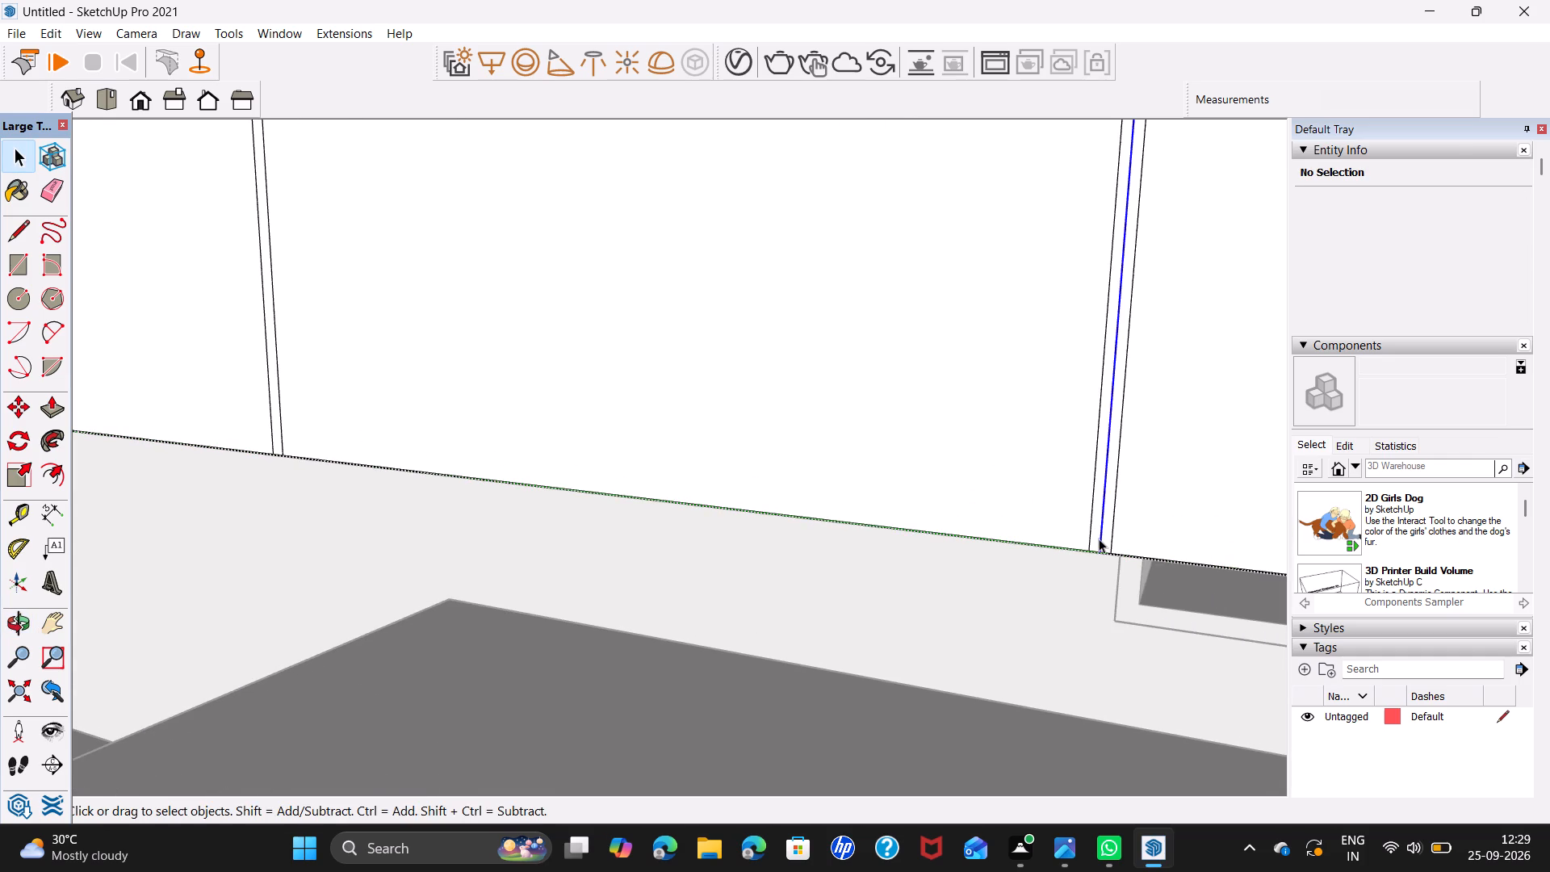
key(Delete)
Delete the middle vertical edge inside the divider strip at the seventh division line of the upper cabinet front.
shift+middle_drag(1113, 521, 312, 434)
scroll(276, 431, down, 8)
scroll(827, 467, up, 5)
click(825, 470)
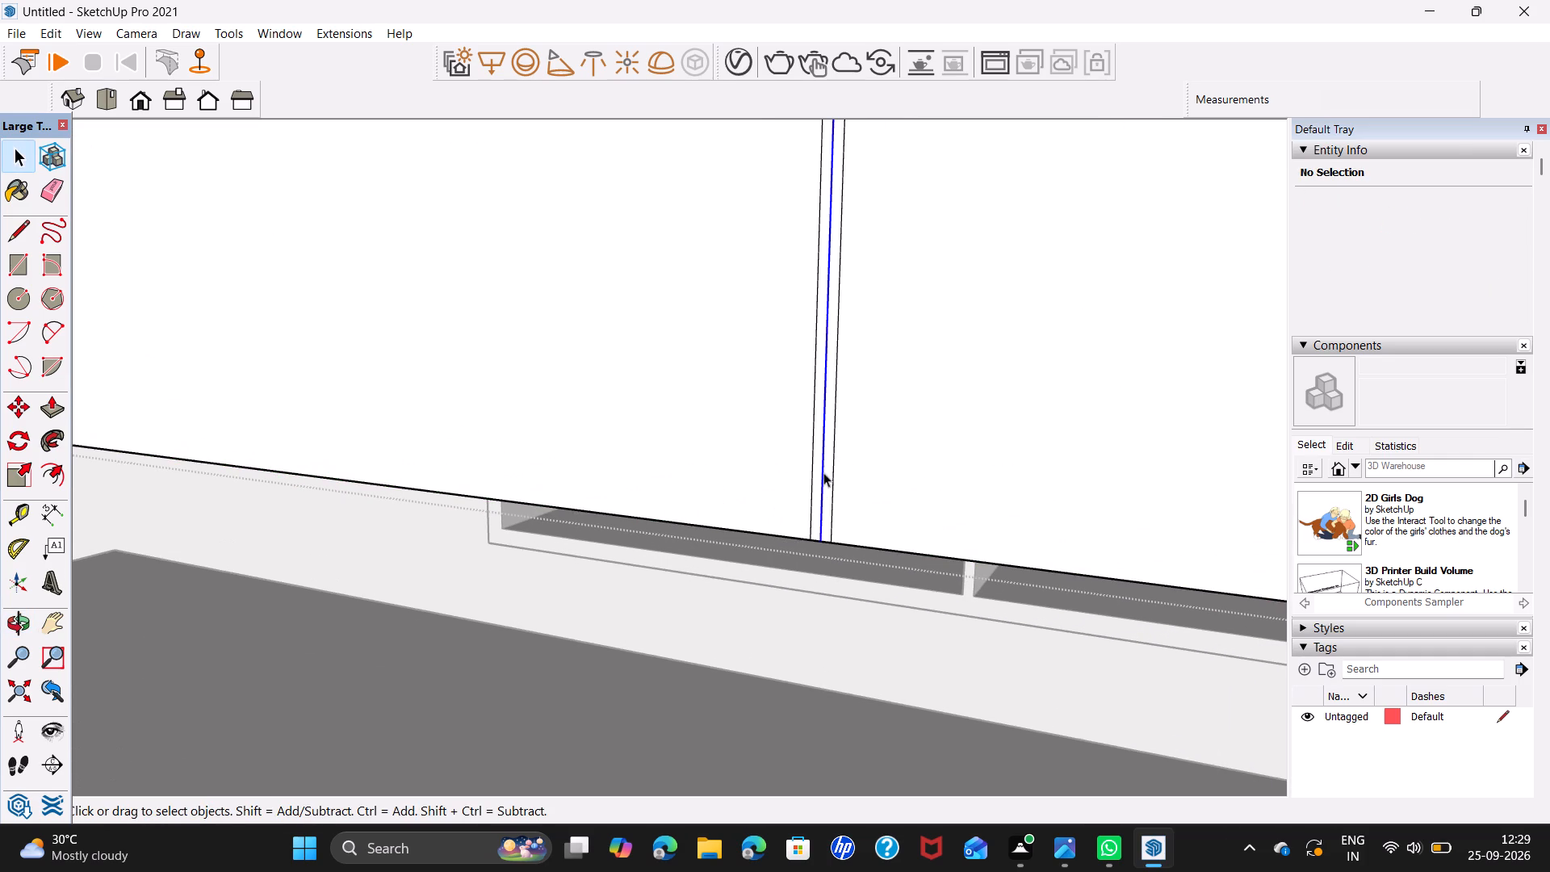
key(Delete)
Delete the middle vertical edge inside the divider strip at the sixth division line of the upper cabinet front.
scroll(818, 480, down, 5)
shift+middle_drag(864, 483, 87, 484)
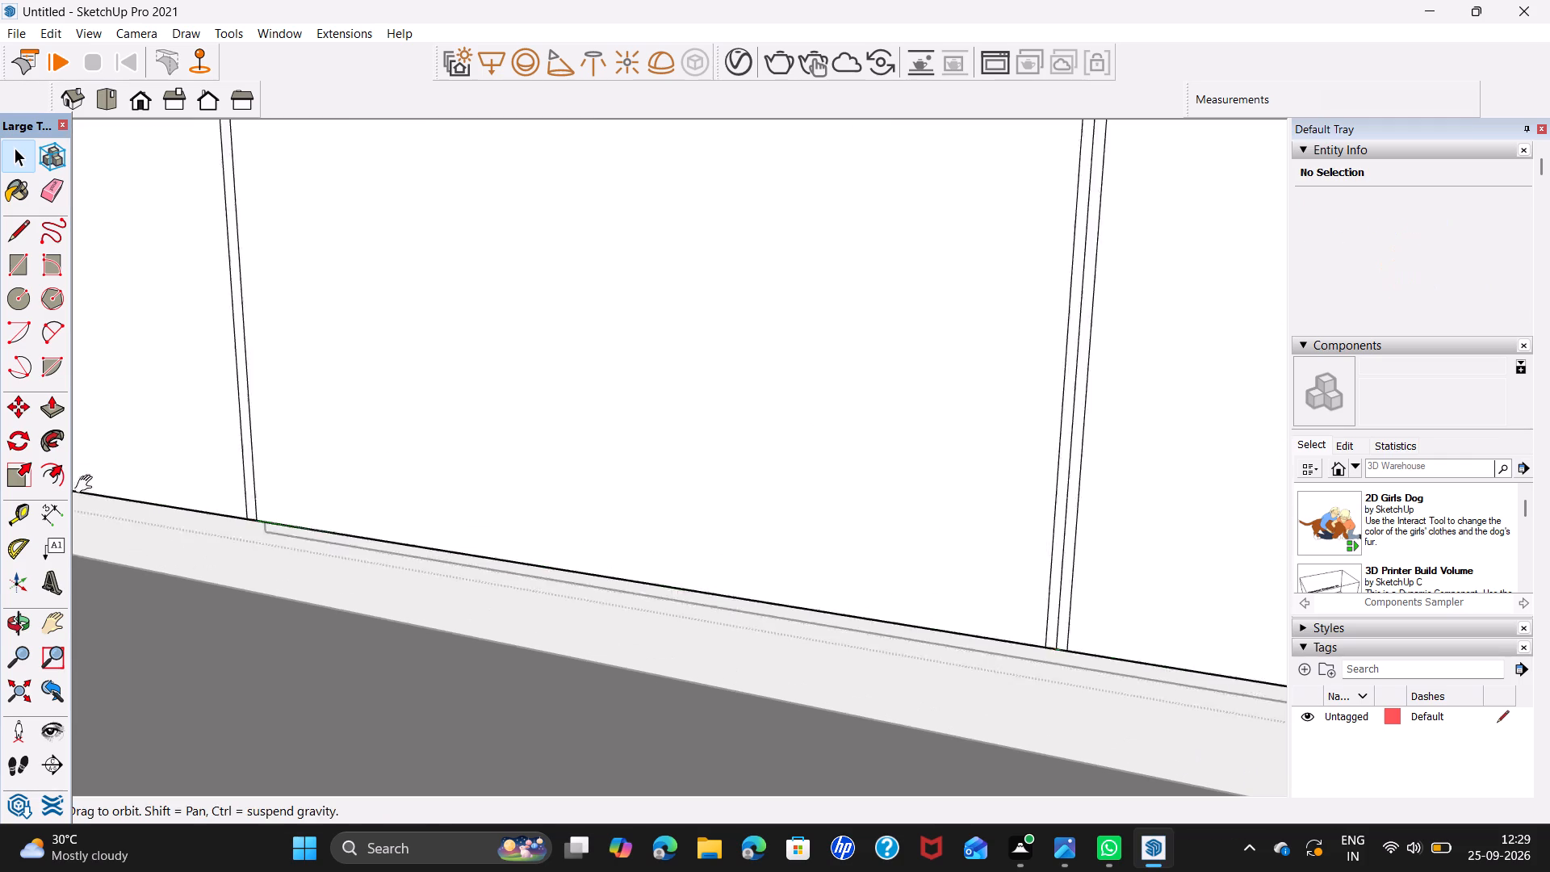
shift+middle_drag(87, 484, 7, 483)
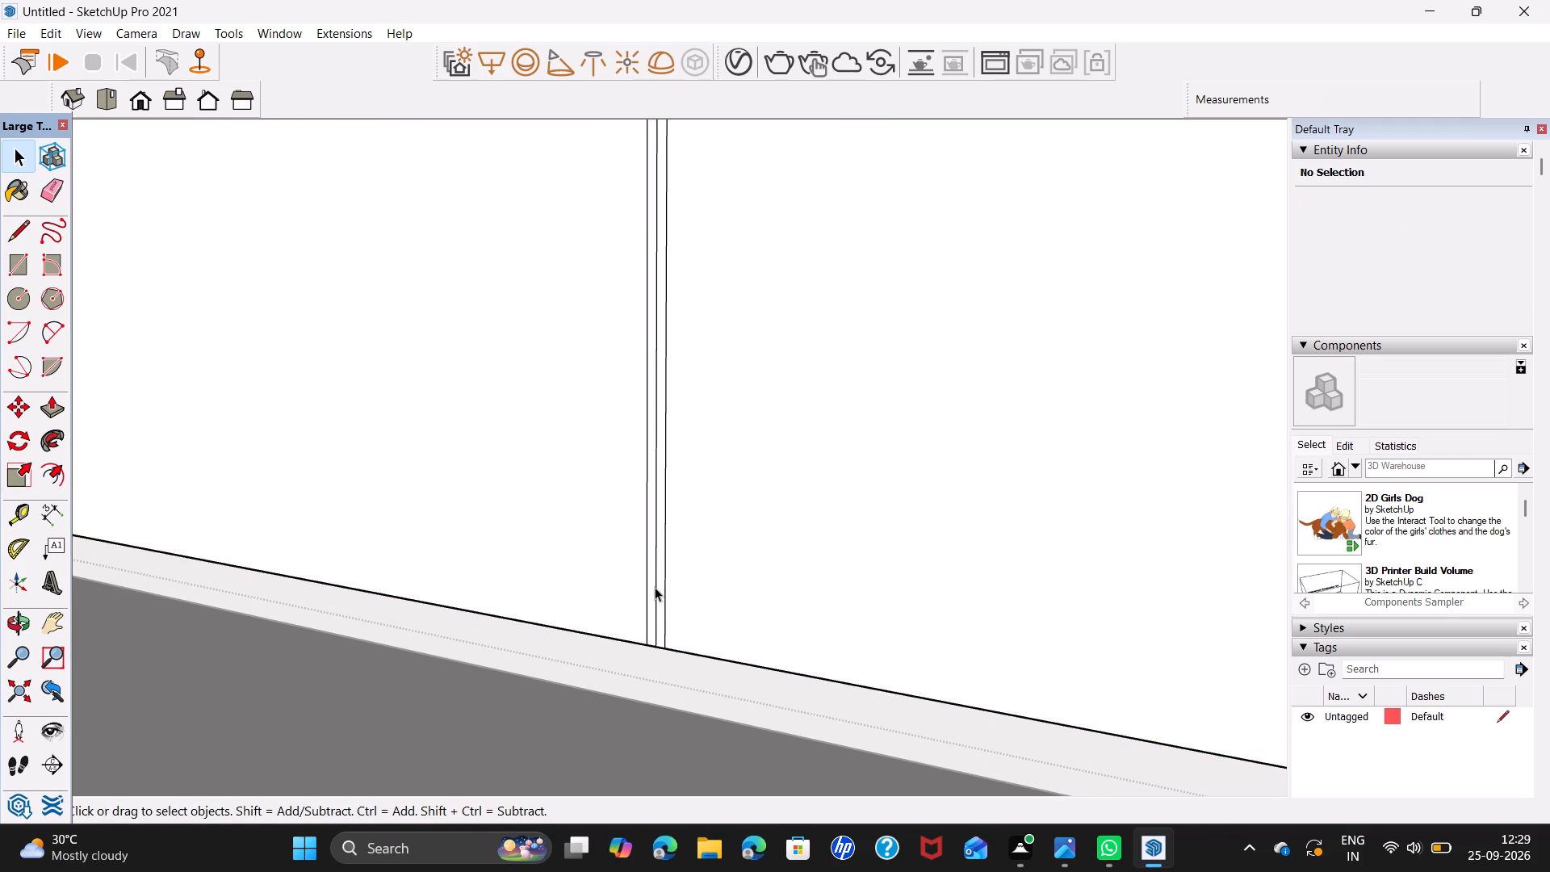
click(655, 587)
key(Delete)
Delete the middle vertical edge inside the divider strip at the fifth division line of the upper cabinet front.
scroll(762, 506, down, 8)
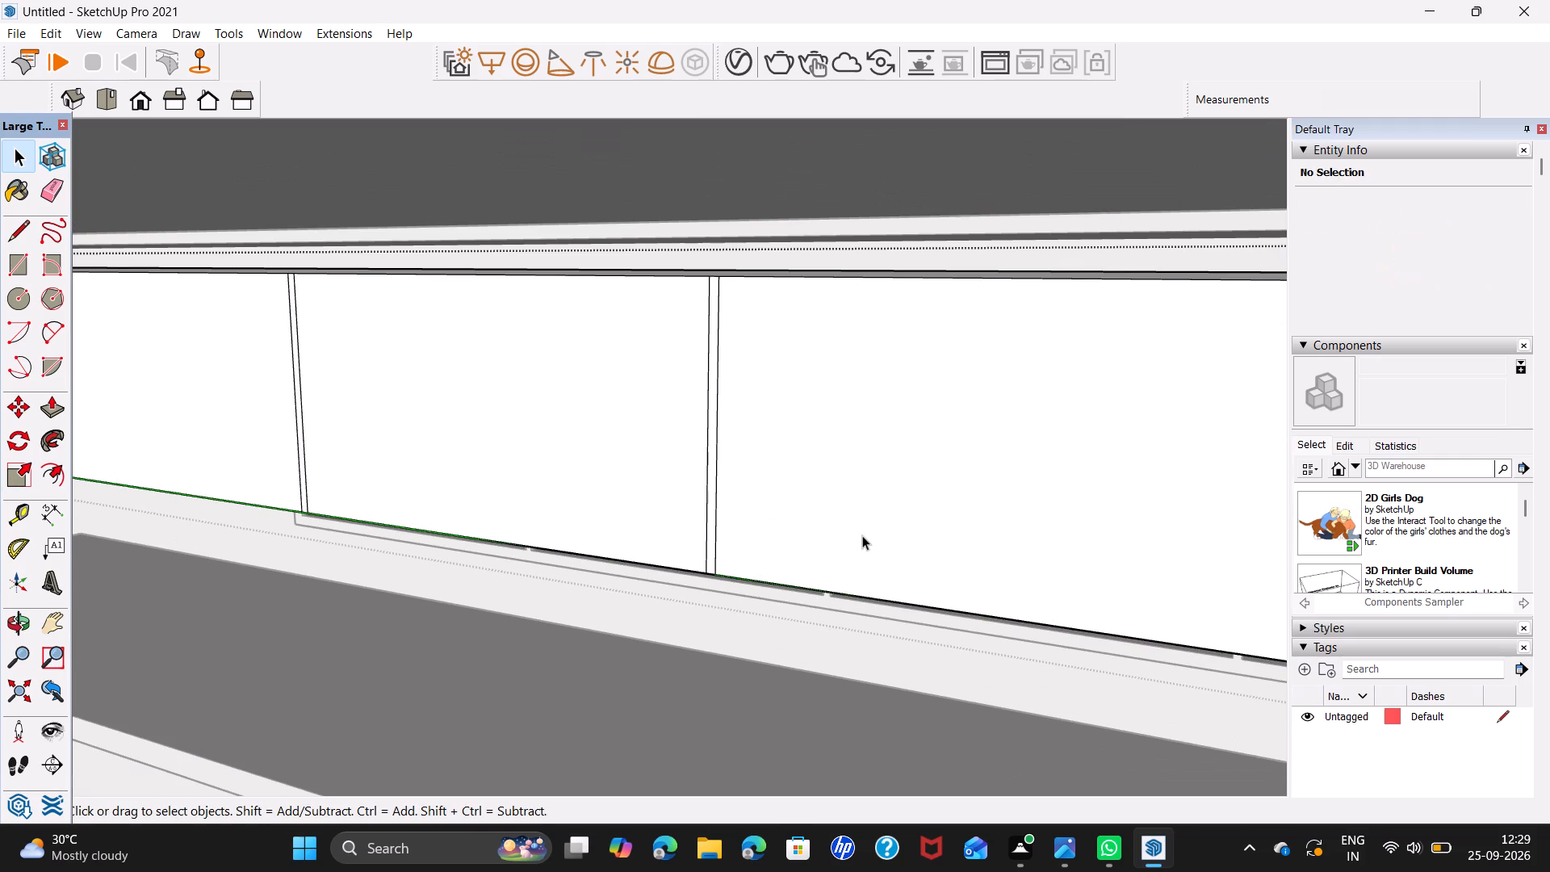
shift+middle_drag(862, 535, 222, 480)
scroll(601, 499, up, 6)
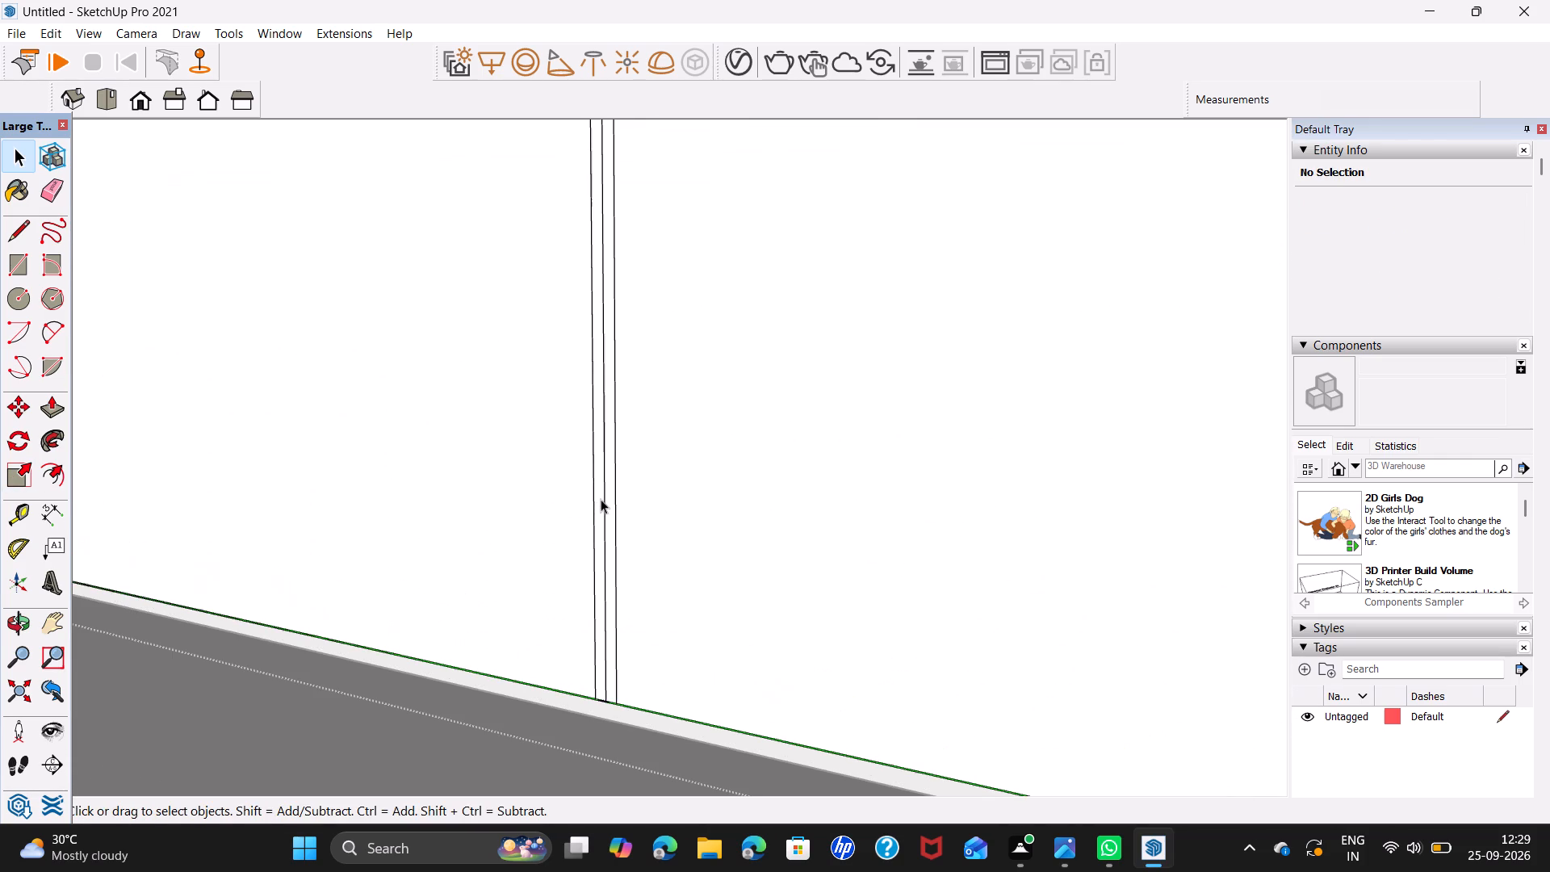
click(601, 499)
click(604, 510)
key(Delete)
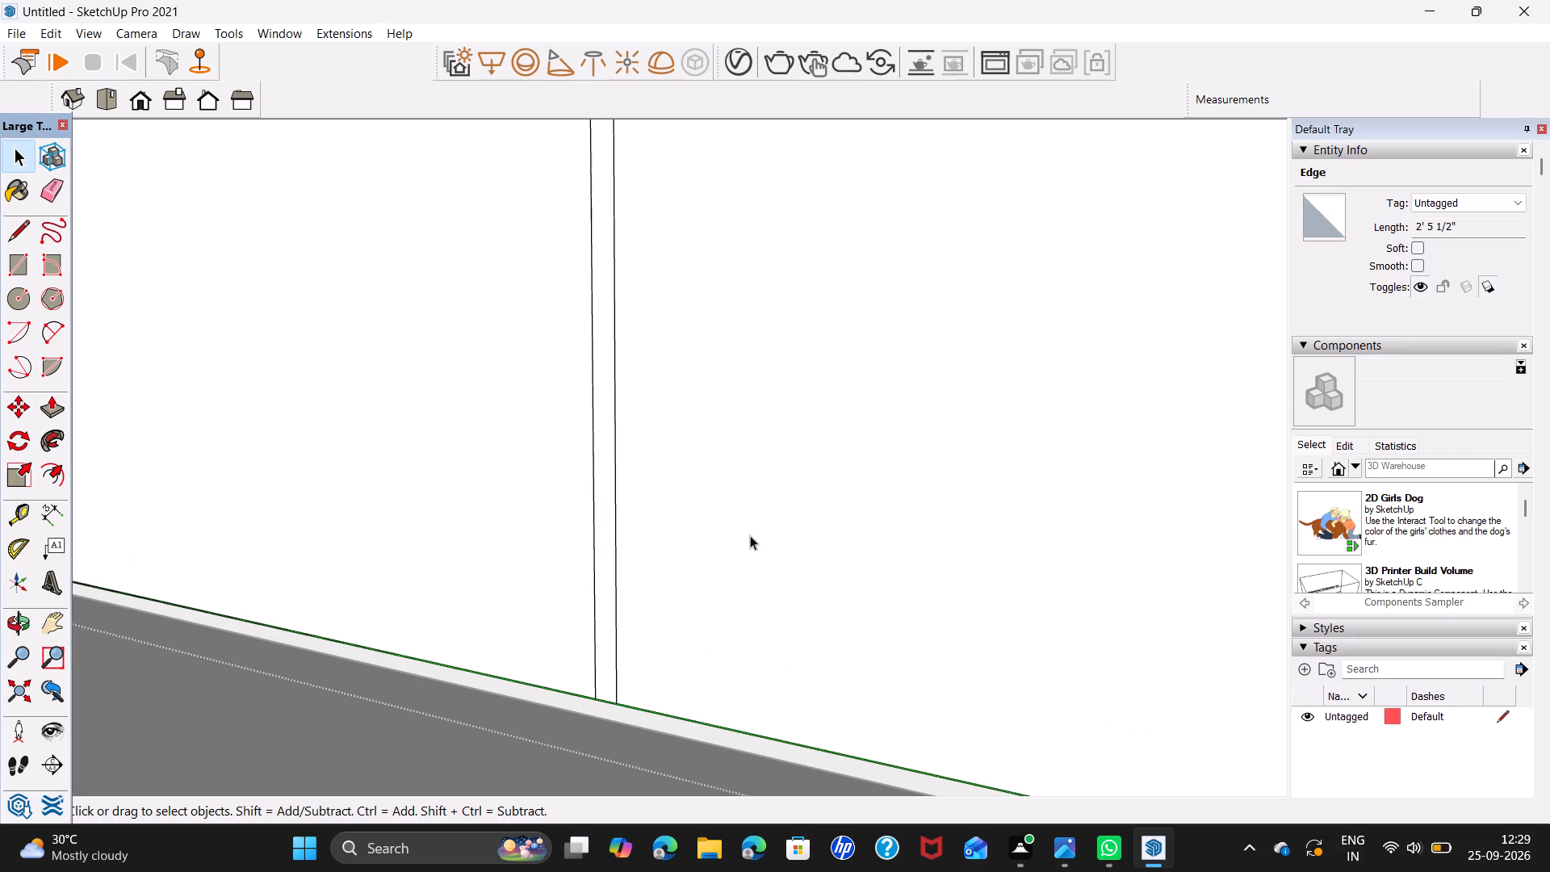
Delete the middle vertical edge inside the divider strip at the fourth division line of the upper cabinet front.
scroll(764, 522, down, 7)
scroll(863, 520, down, 7)
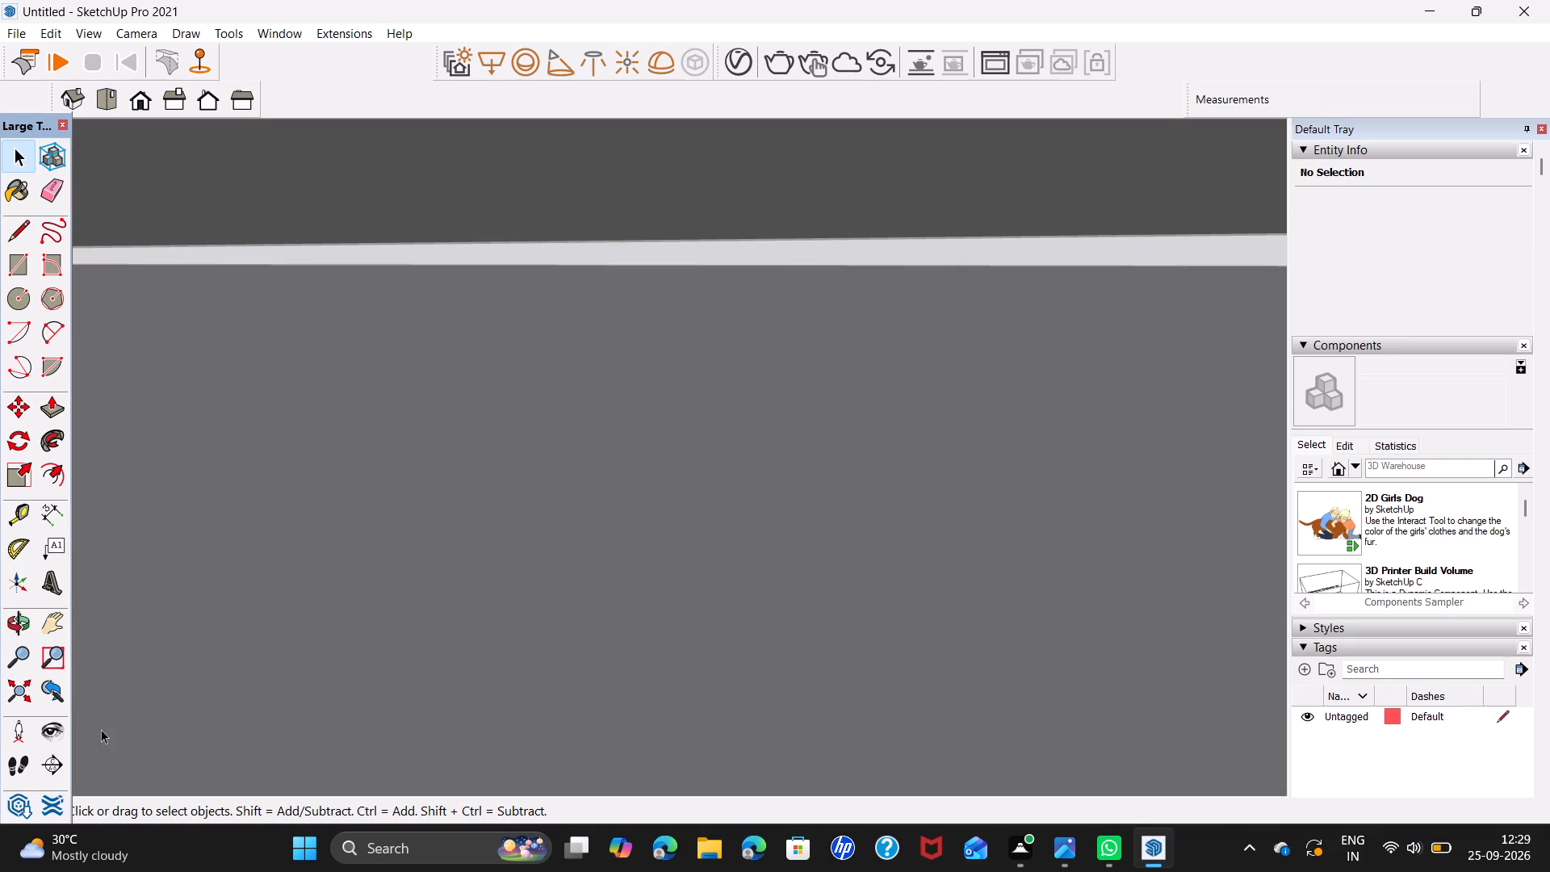
click(27, 692)
scroll(998, 395, up, 1)
middle_drag(787, 493, 512, 467)
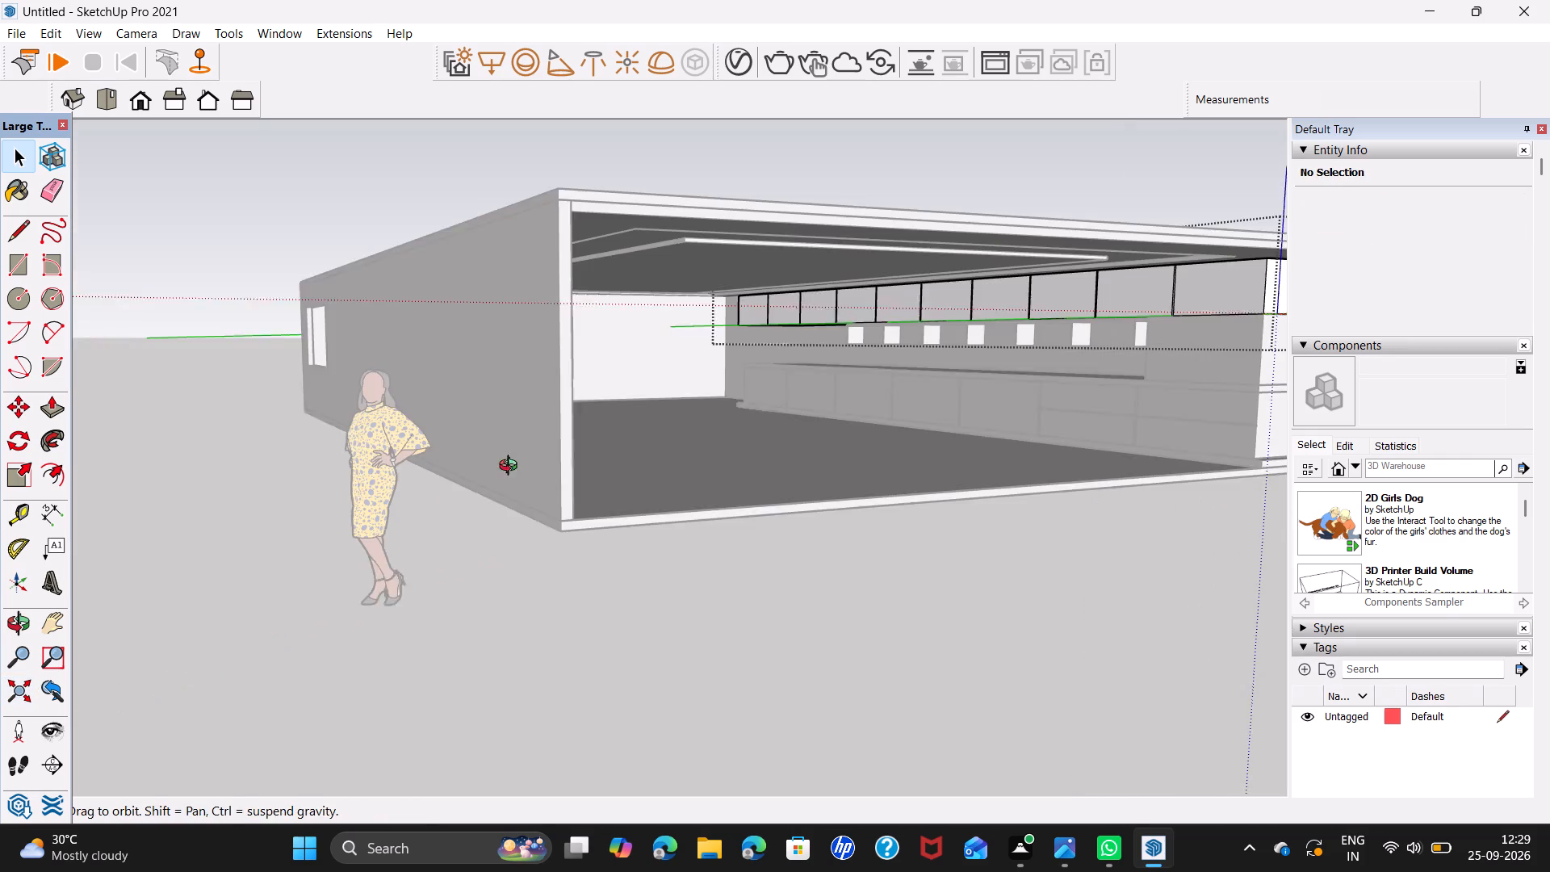
middle_drag(512, 467, 505, 463)
scroll(911, 314, up, 6)
middle_drag(752, 460, 805, 438)
shift+middle_drag(878, 308, 544, 384)
middle_drag(550, 398, 590, 406)
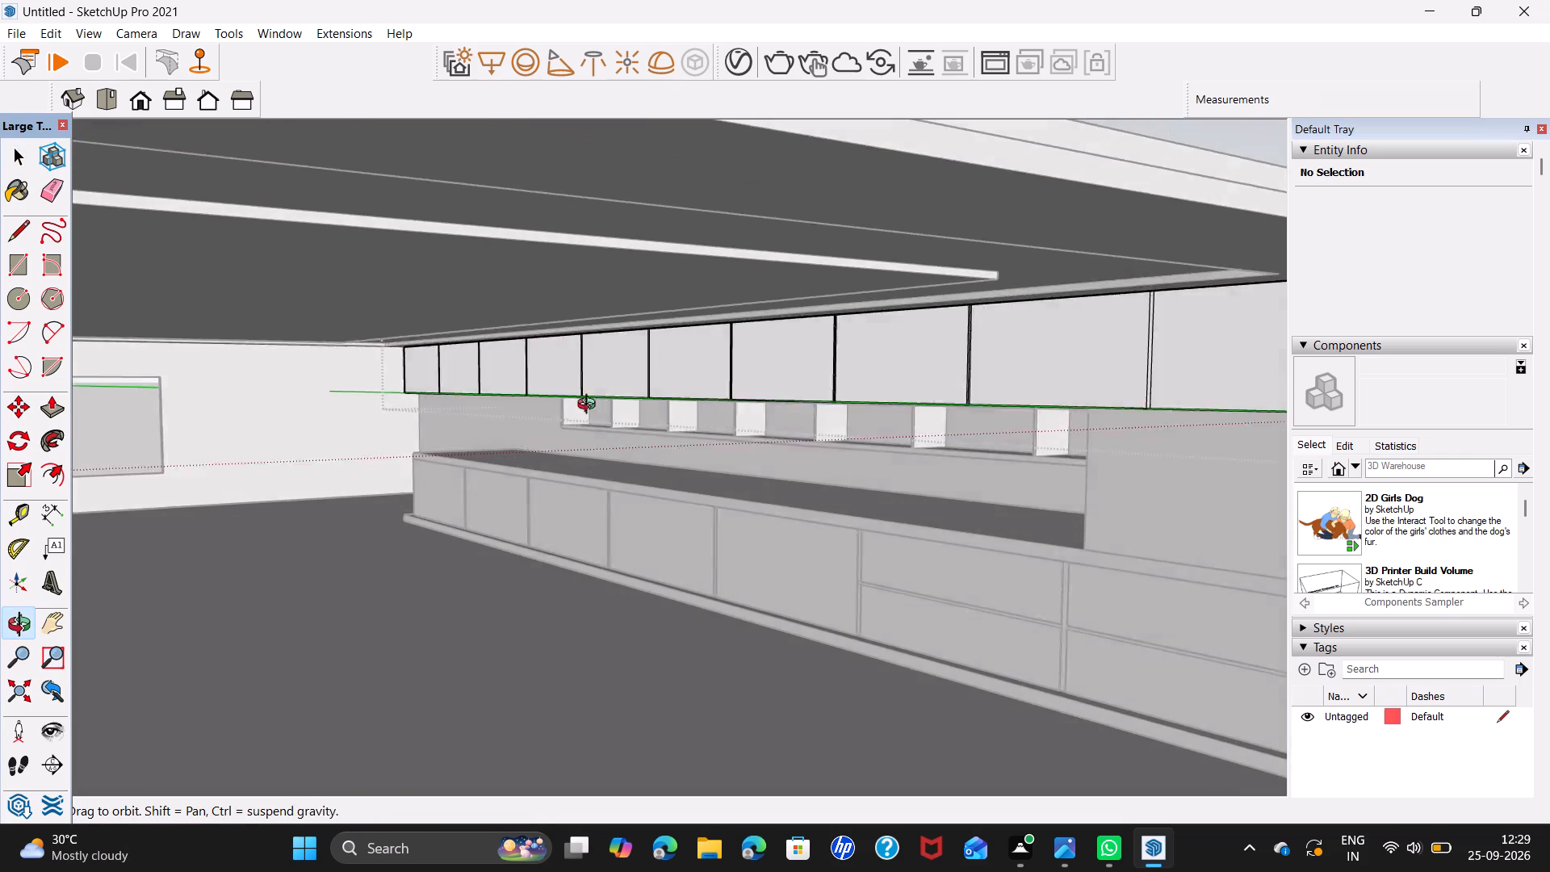
middle_drag(590, 406, 690, 405)
shift+middle_drag(660, 379, 505, 446)
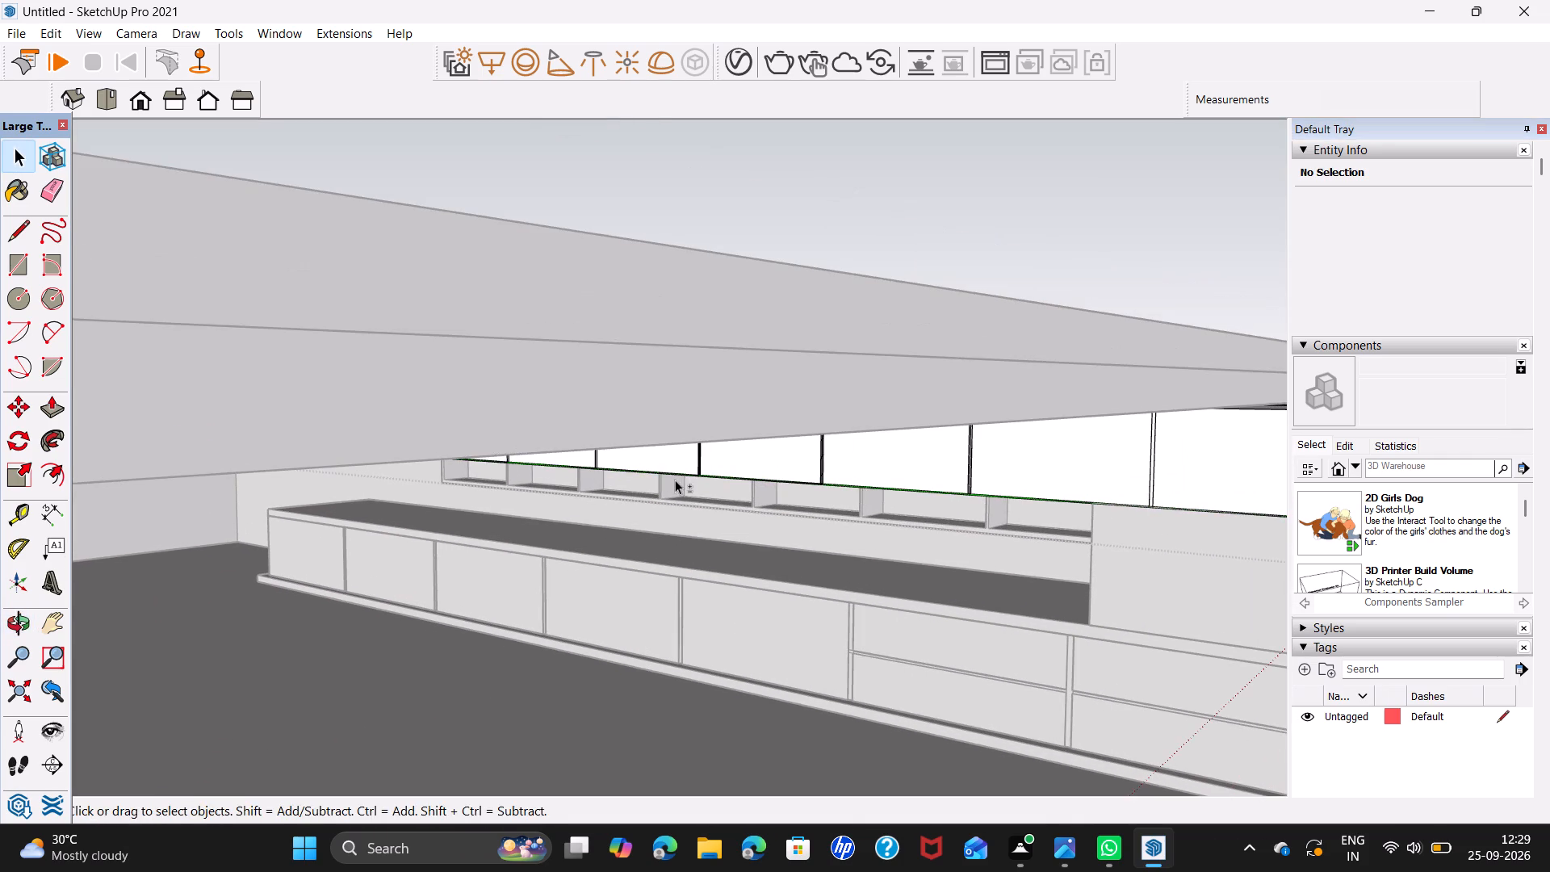
shift+middle_drag(676, 480, 686, 417)
shift+scroll(711, 384, up, 12)
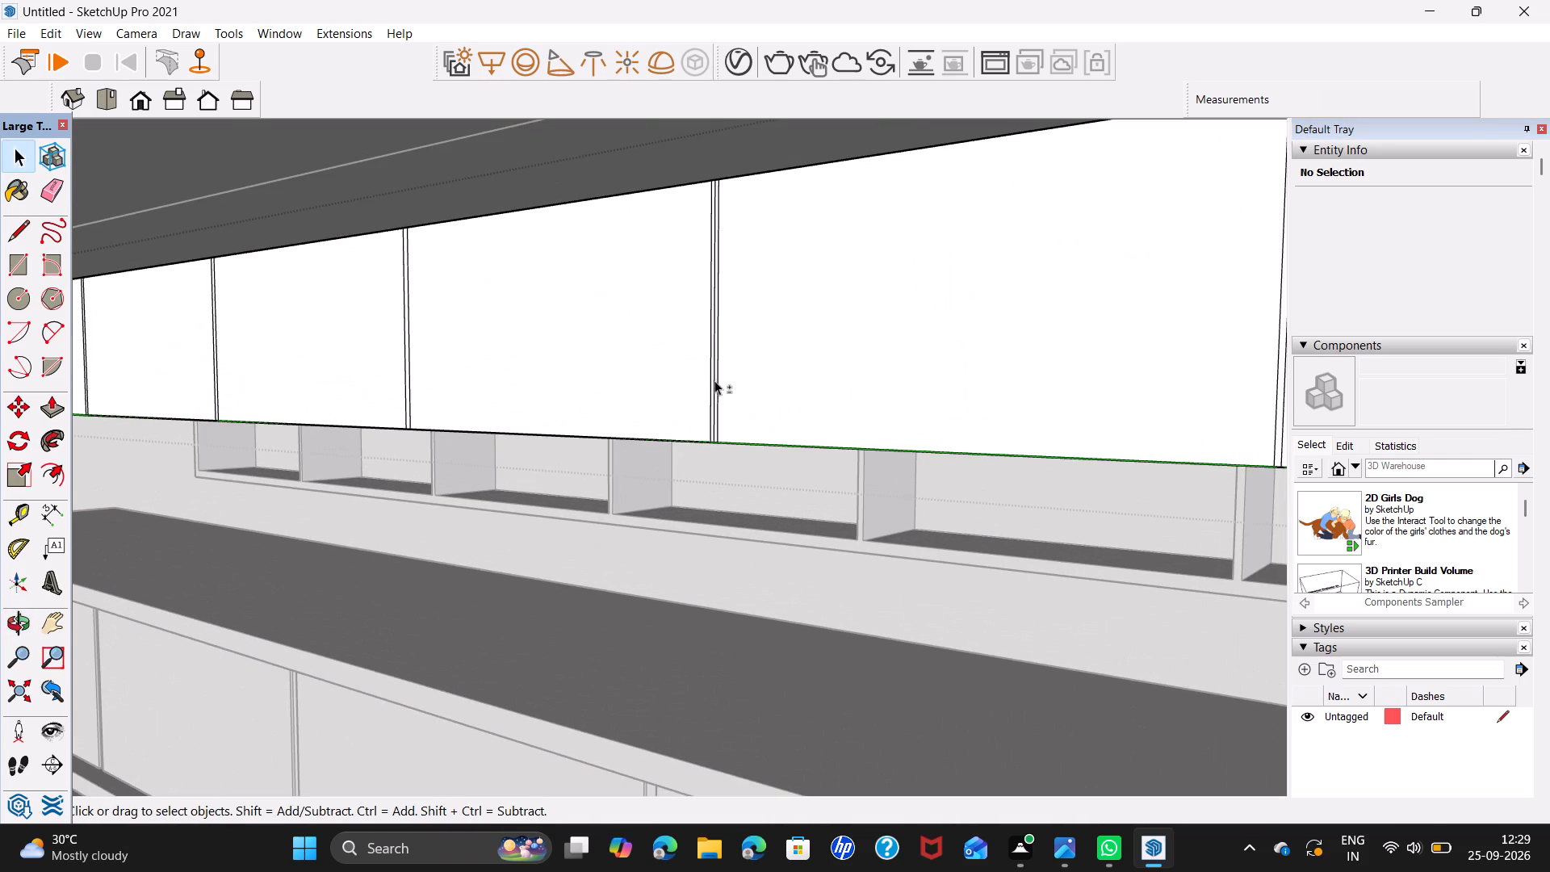
shift+click(716, 379)
click(714, 384)
key(Delete)
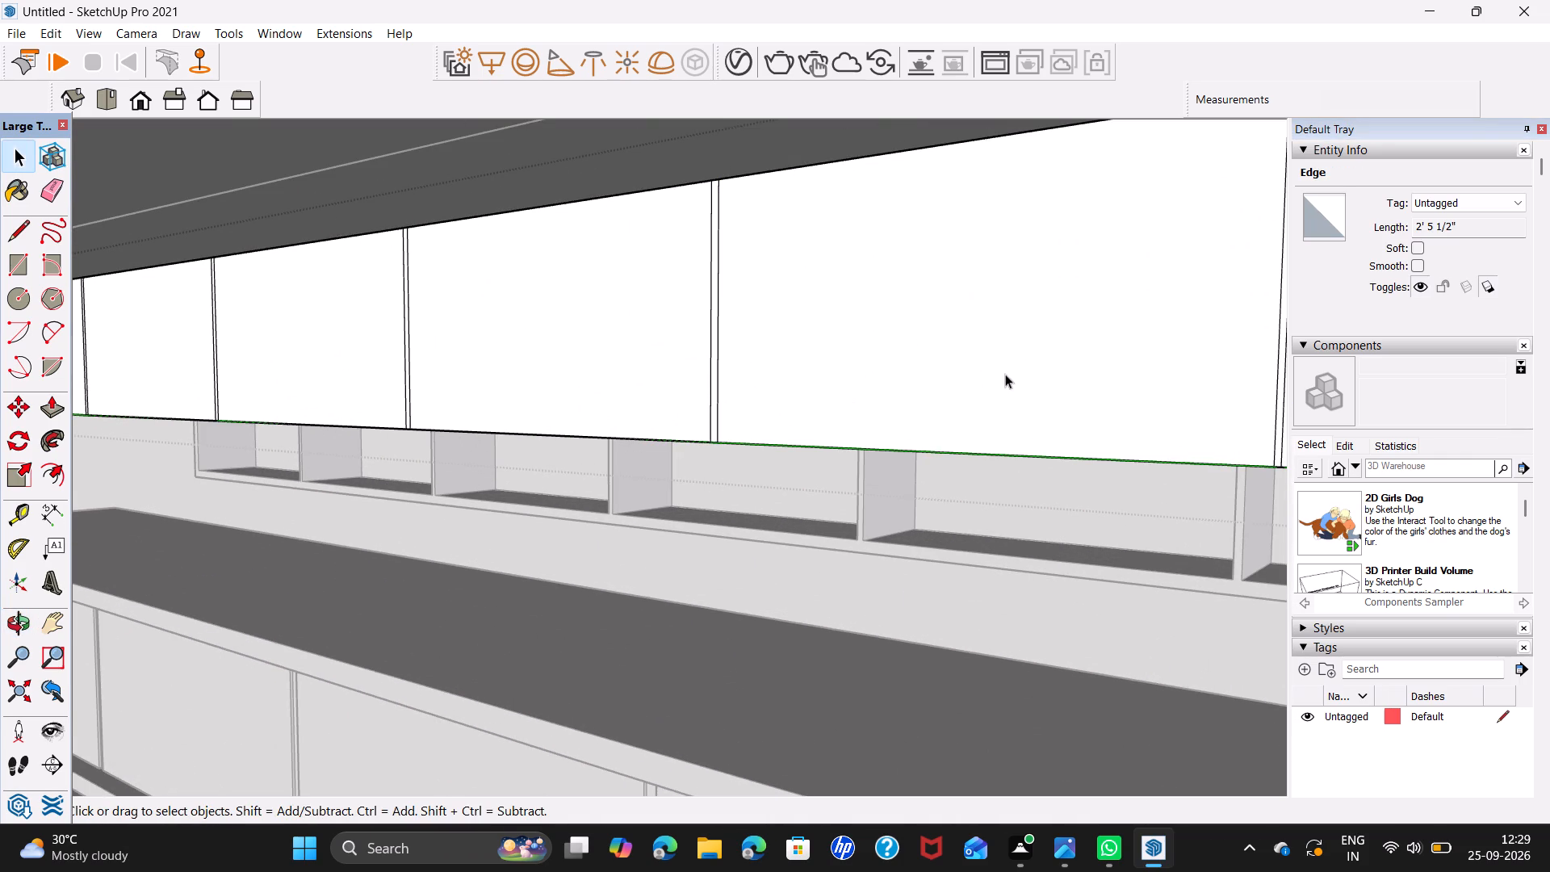
Delete the middle vertical edge inside the divider strip at the third division line of the upper cabinet front.
shift+middle_drag(1023, 396, 550, 441)
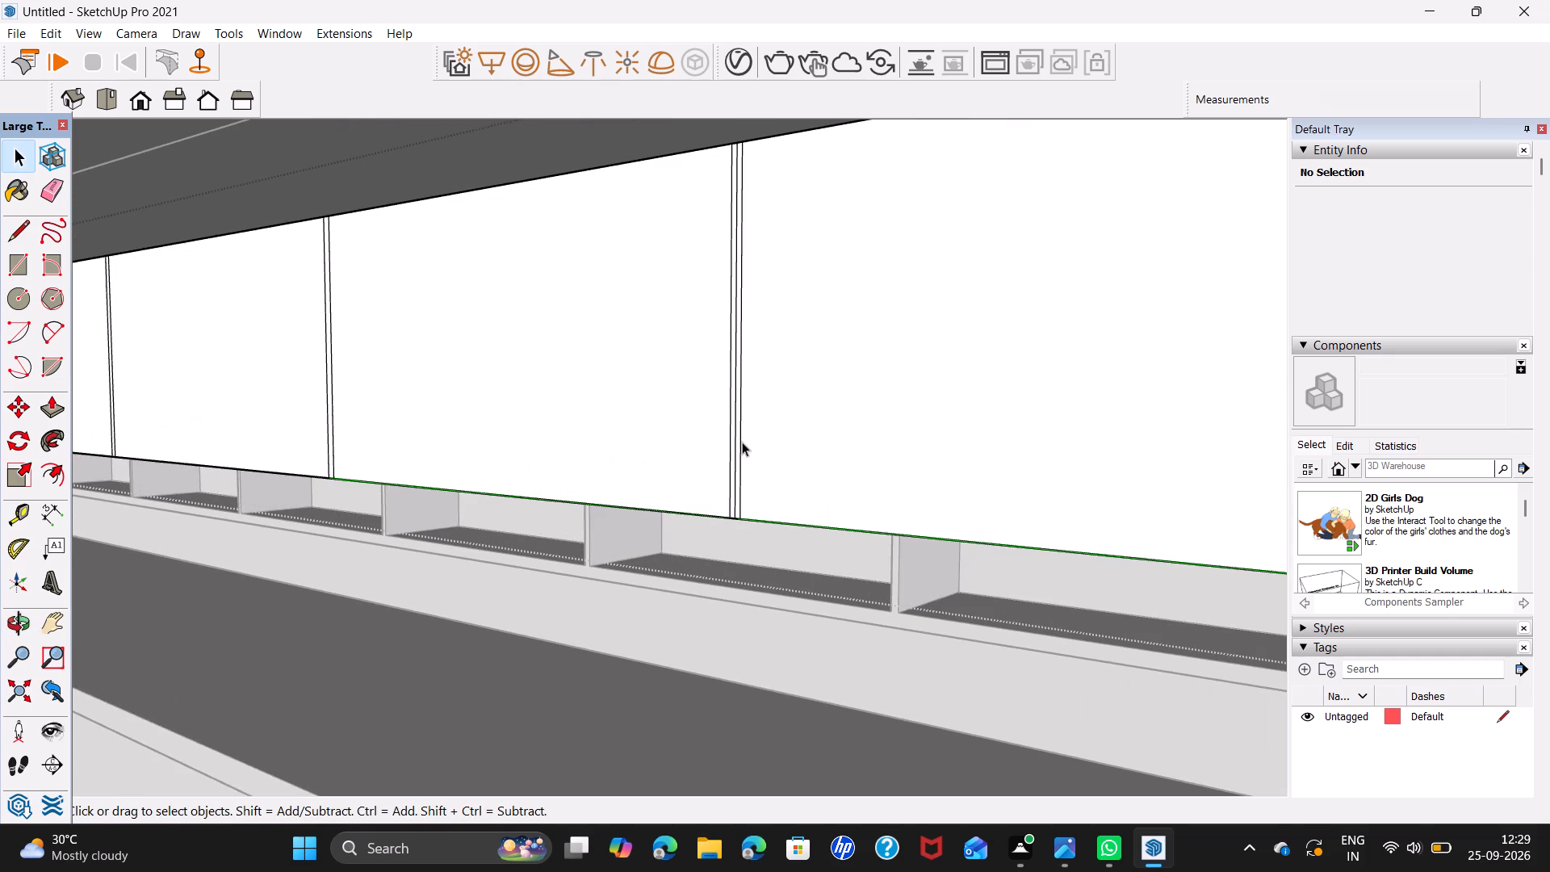
scroll(742, 442, up, 6)
click(734, 440)
key(Delete)
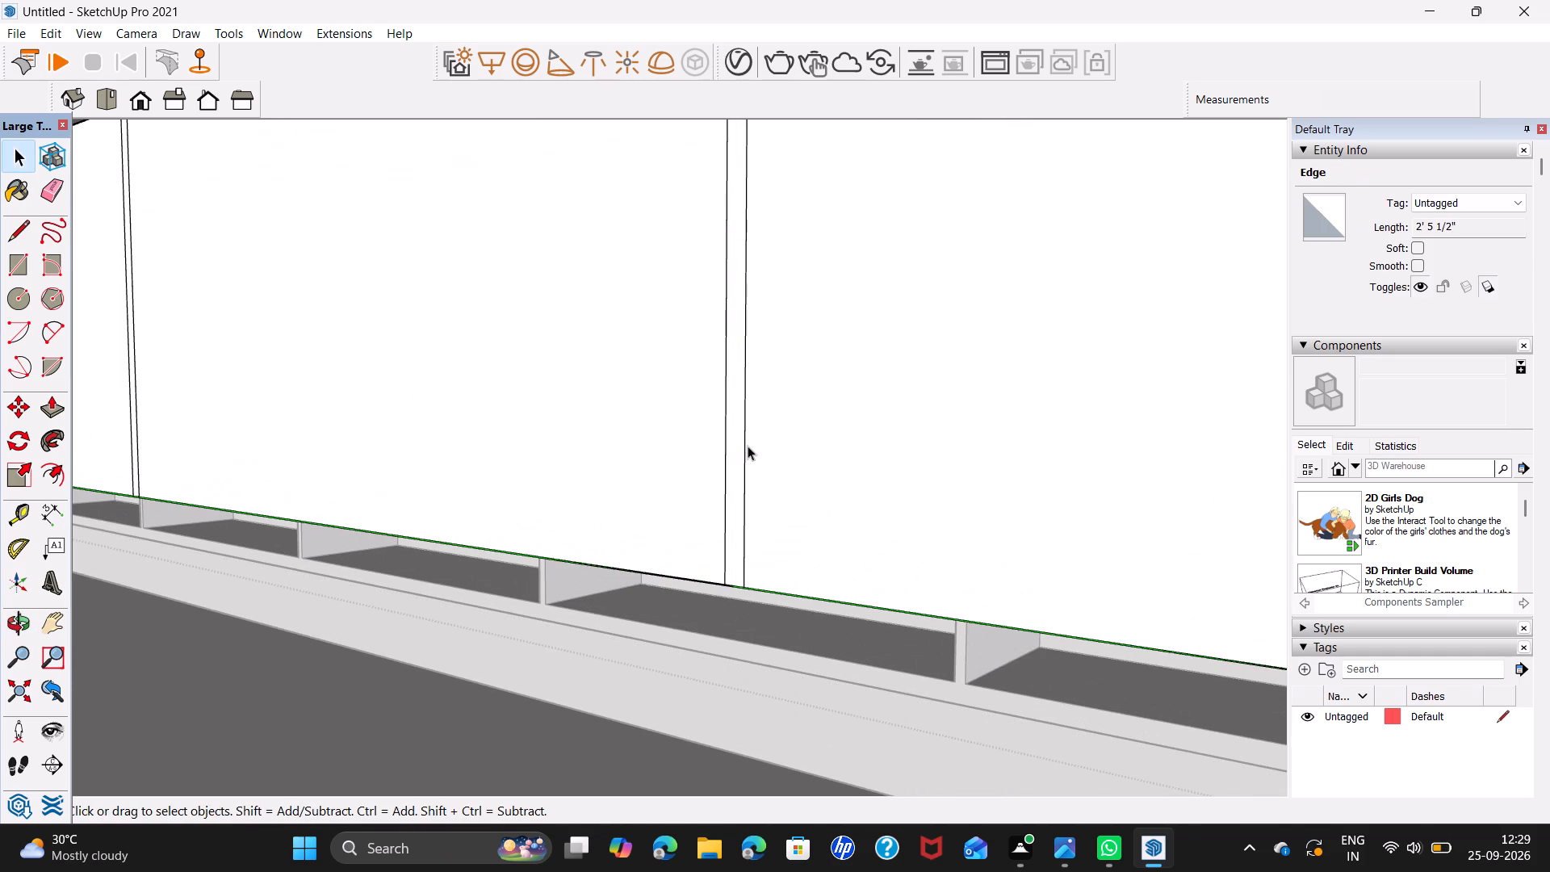
Delete the middle vertical edge inside the divider strip at the second division line of the upper cabinet front.
scroll(748, 446, down, 6)
shift+middle_drag(804, 488, 133, 486)
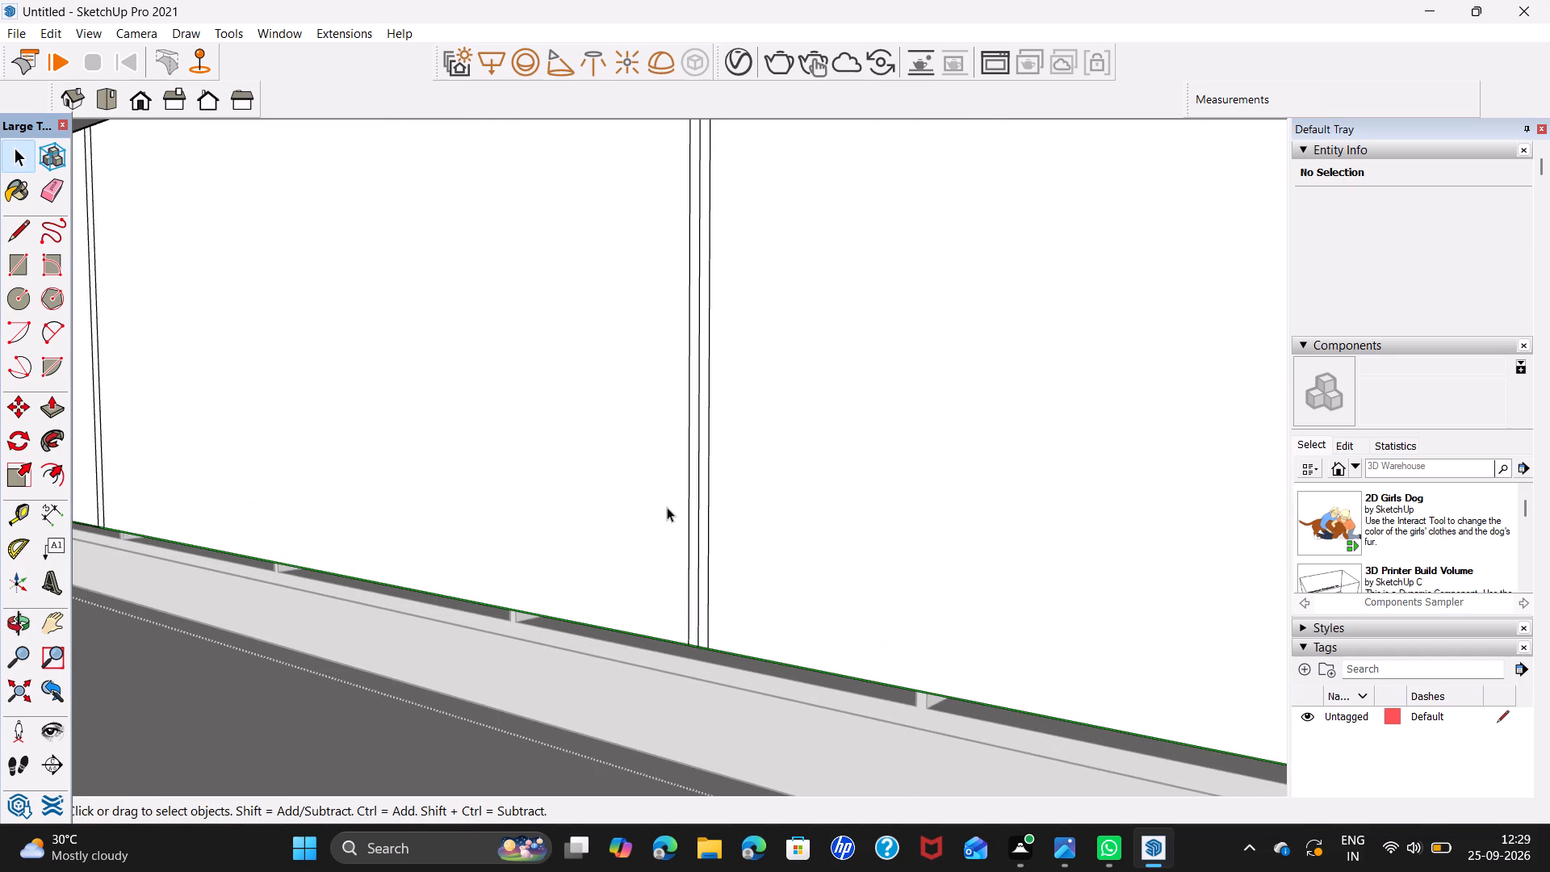
click(695, 545)
click(697, 551)
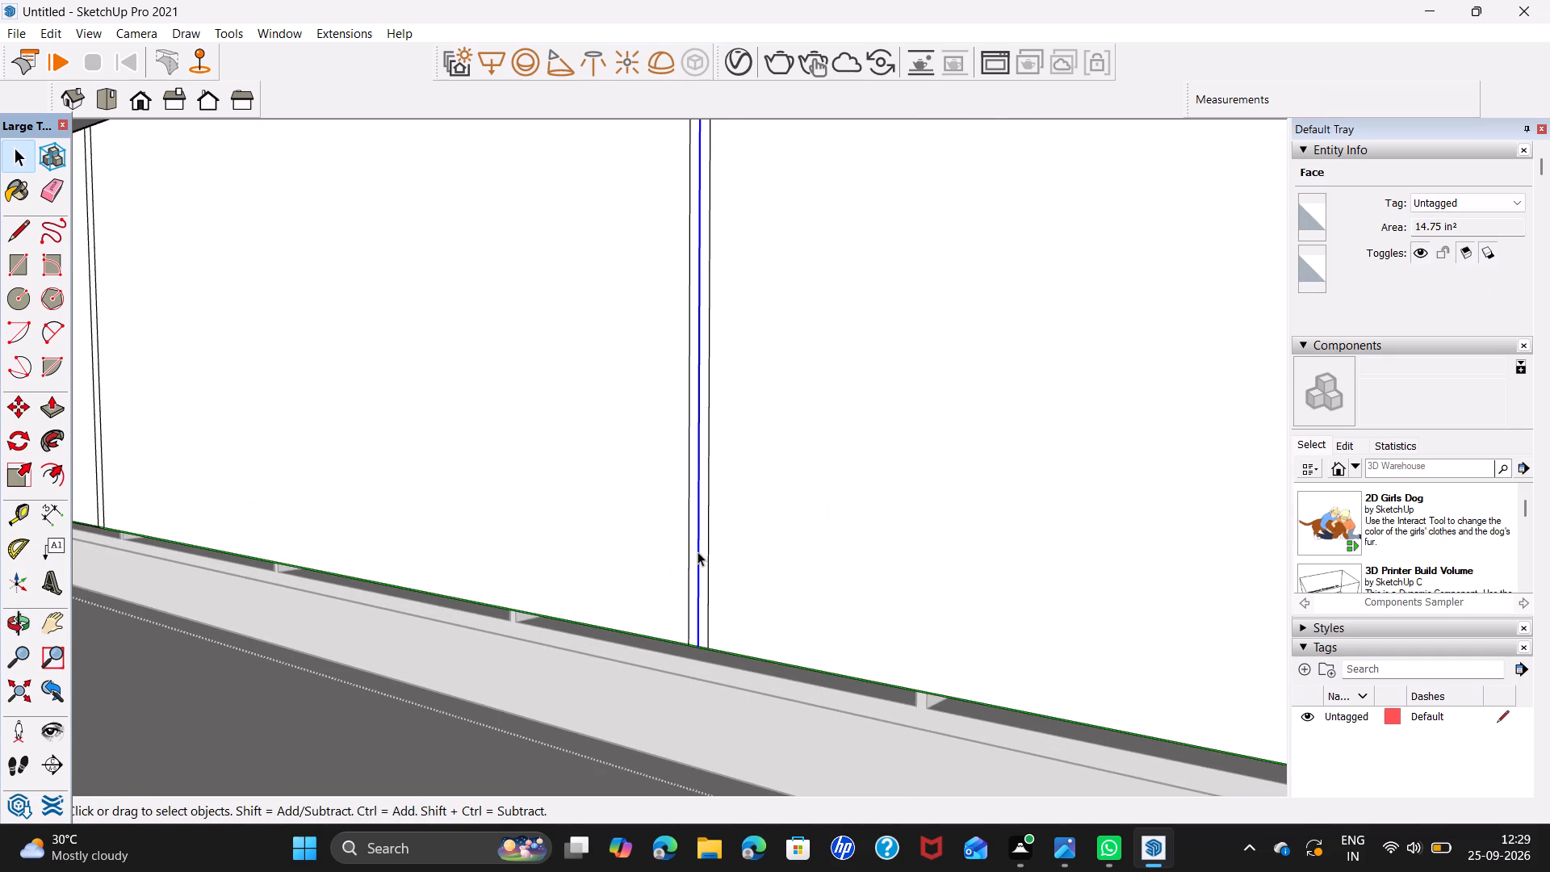
key(Delete)
Recess the first and second divider strips of the upper cabinet front with Push/Pull, repeating the last used distance.
scroll(817, 459, down, 6)
shift+middle_drag(919, 534, 171, 497)
scroll(702, 532, down, 12)
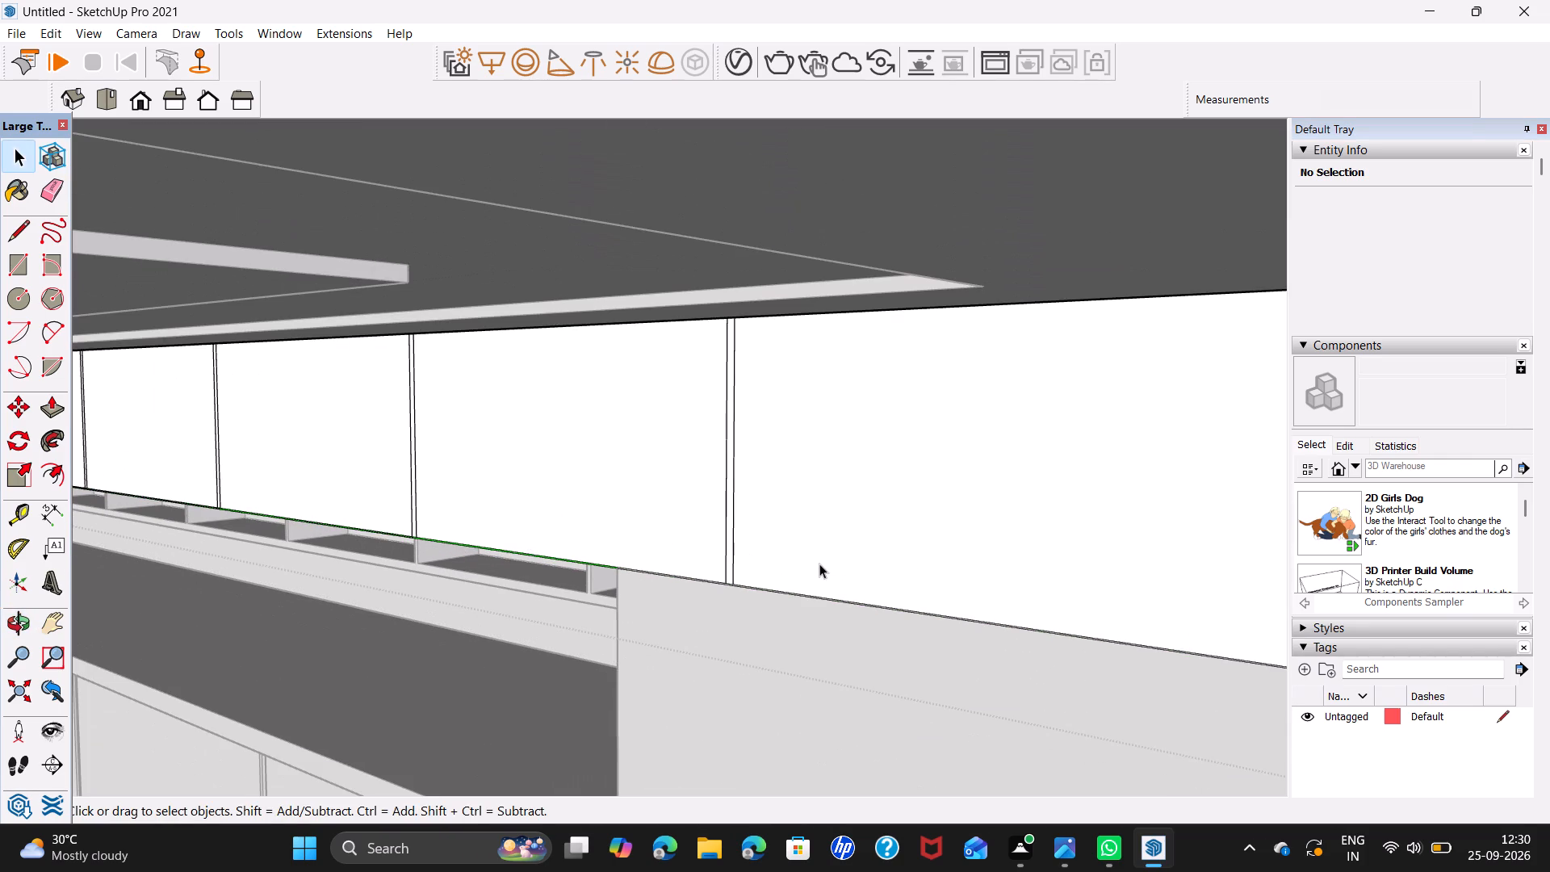
key(p)
double_click(731, 563)
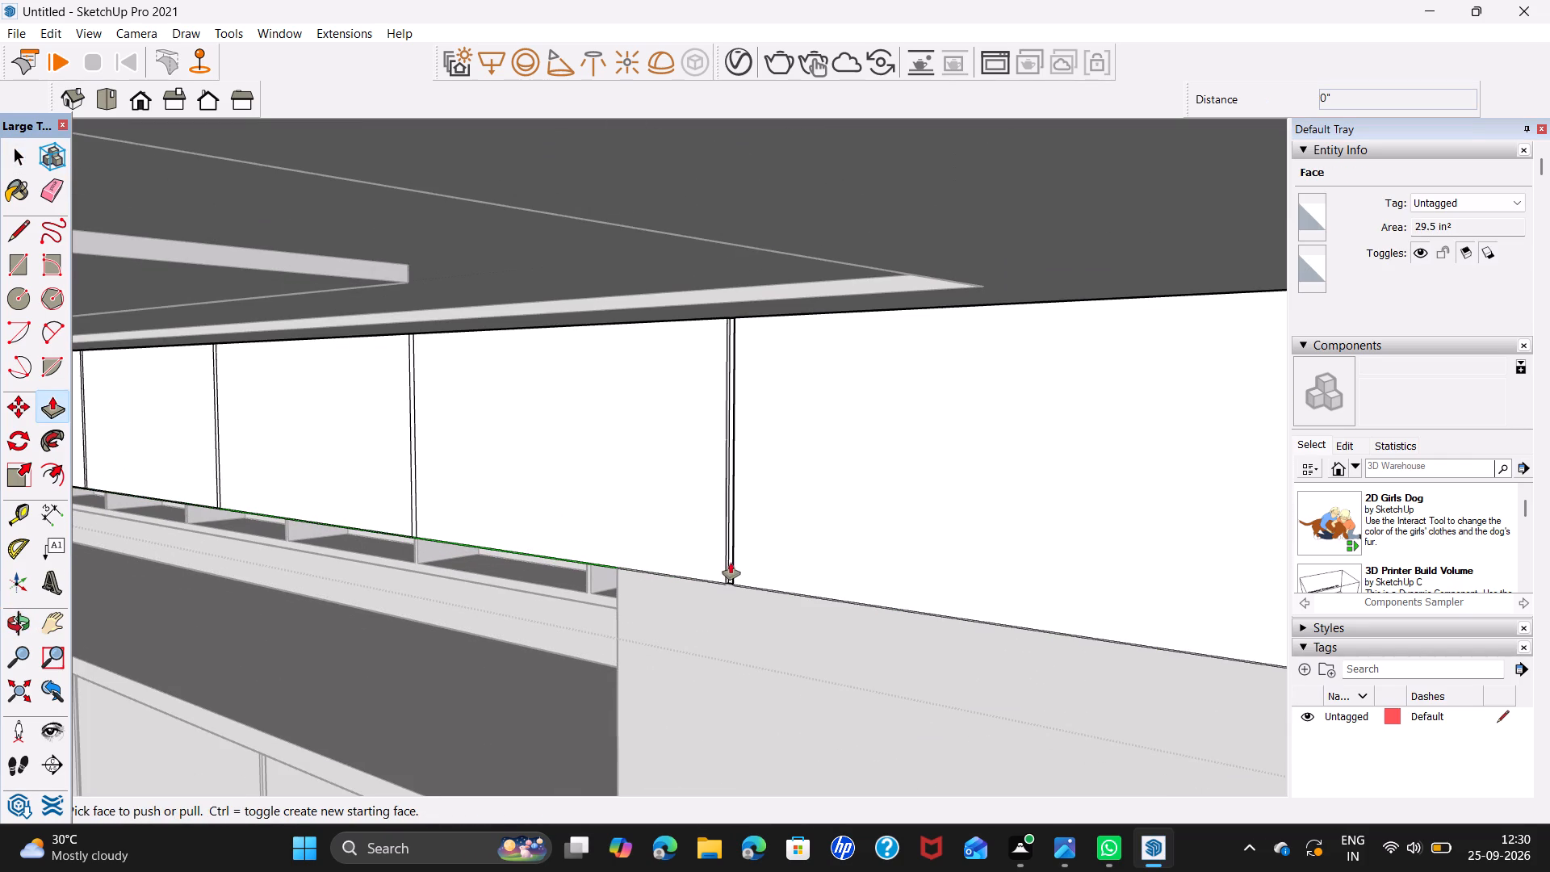
double_click(413, 522)
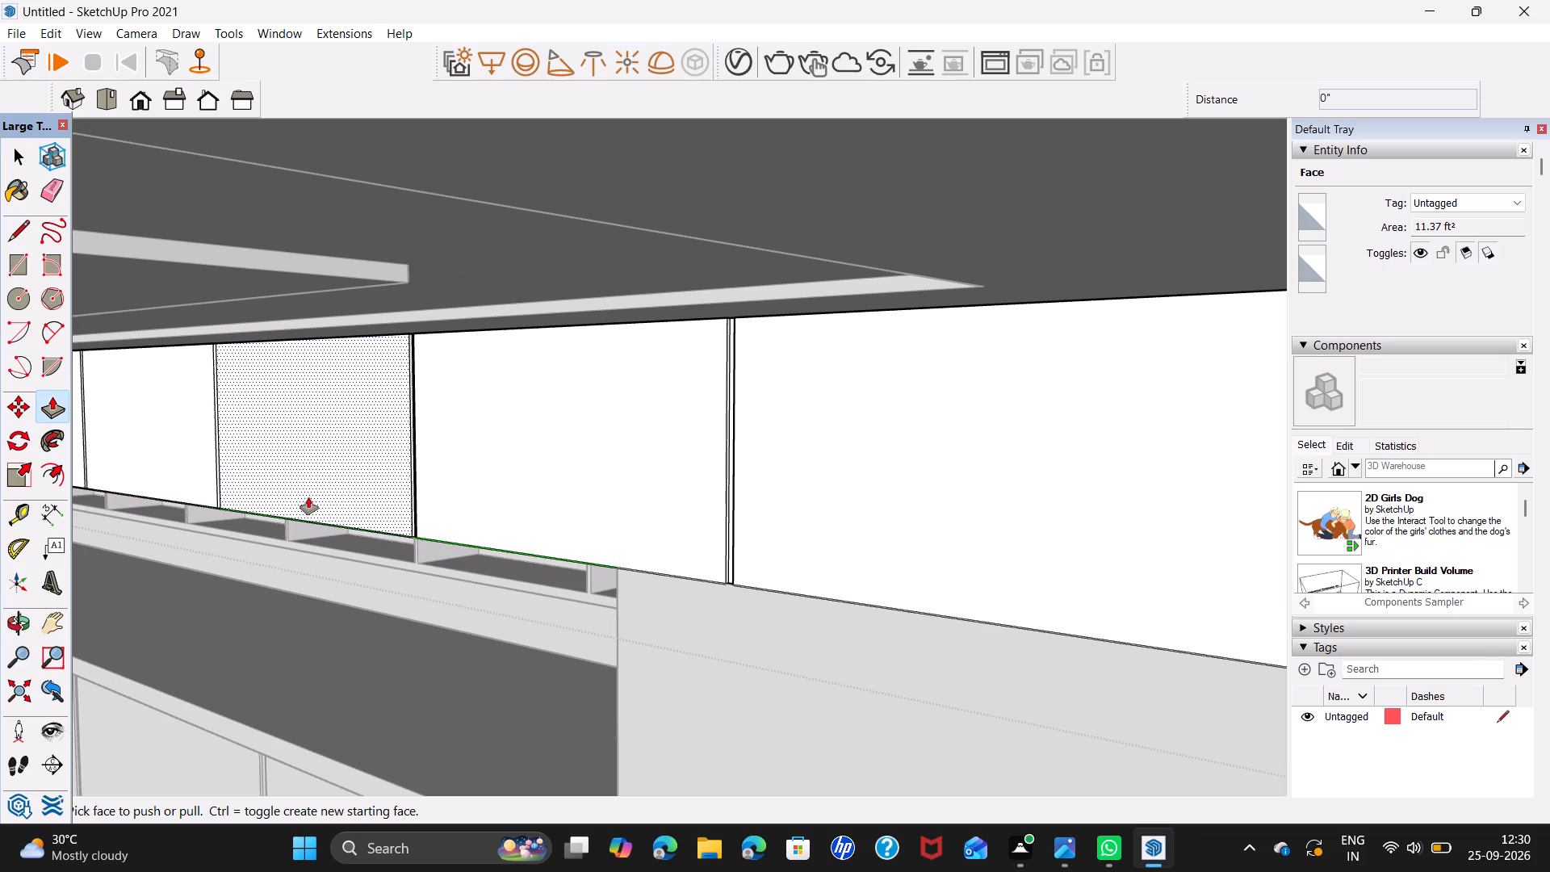
Recess the third and fourth divider strips of the upper cabinet front by the same repeated Push/Pull distance.
shift+middle_drag(308, 497, 604, 585)
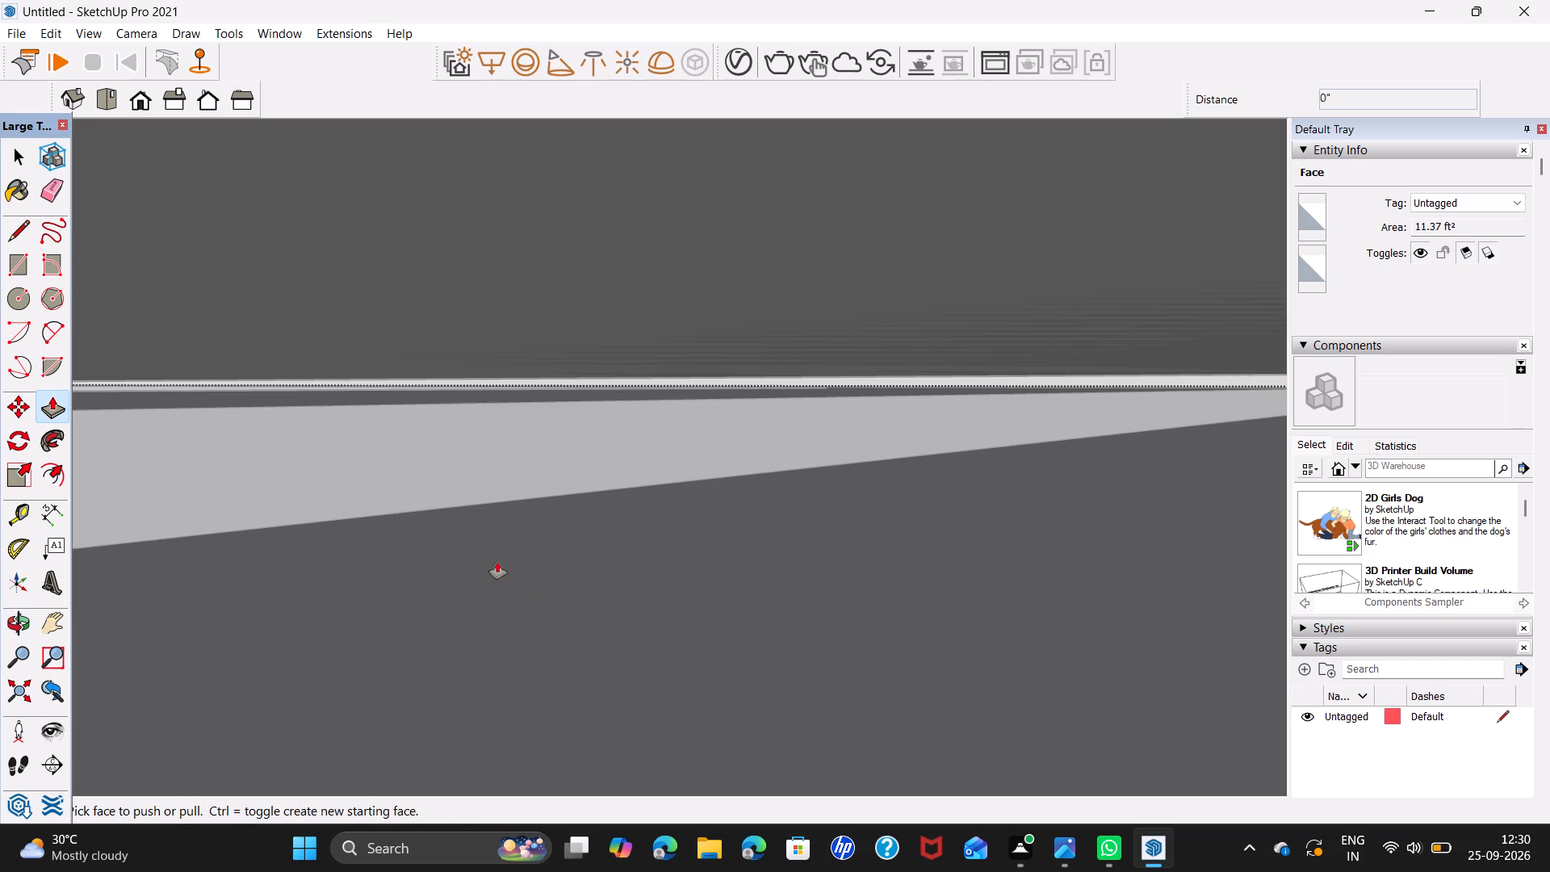
middle_drag(584, 623, 582, 726)
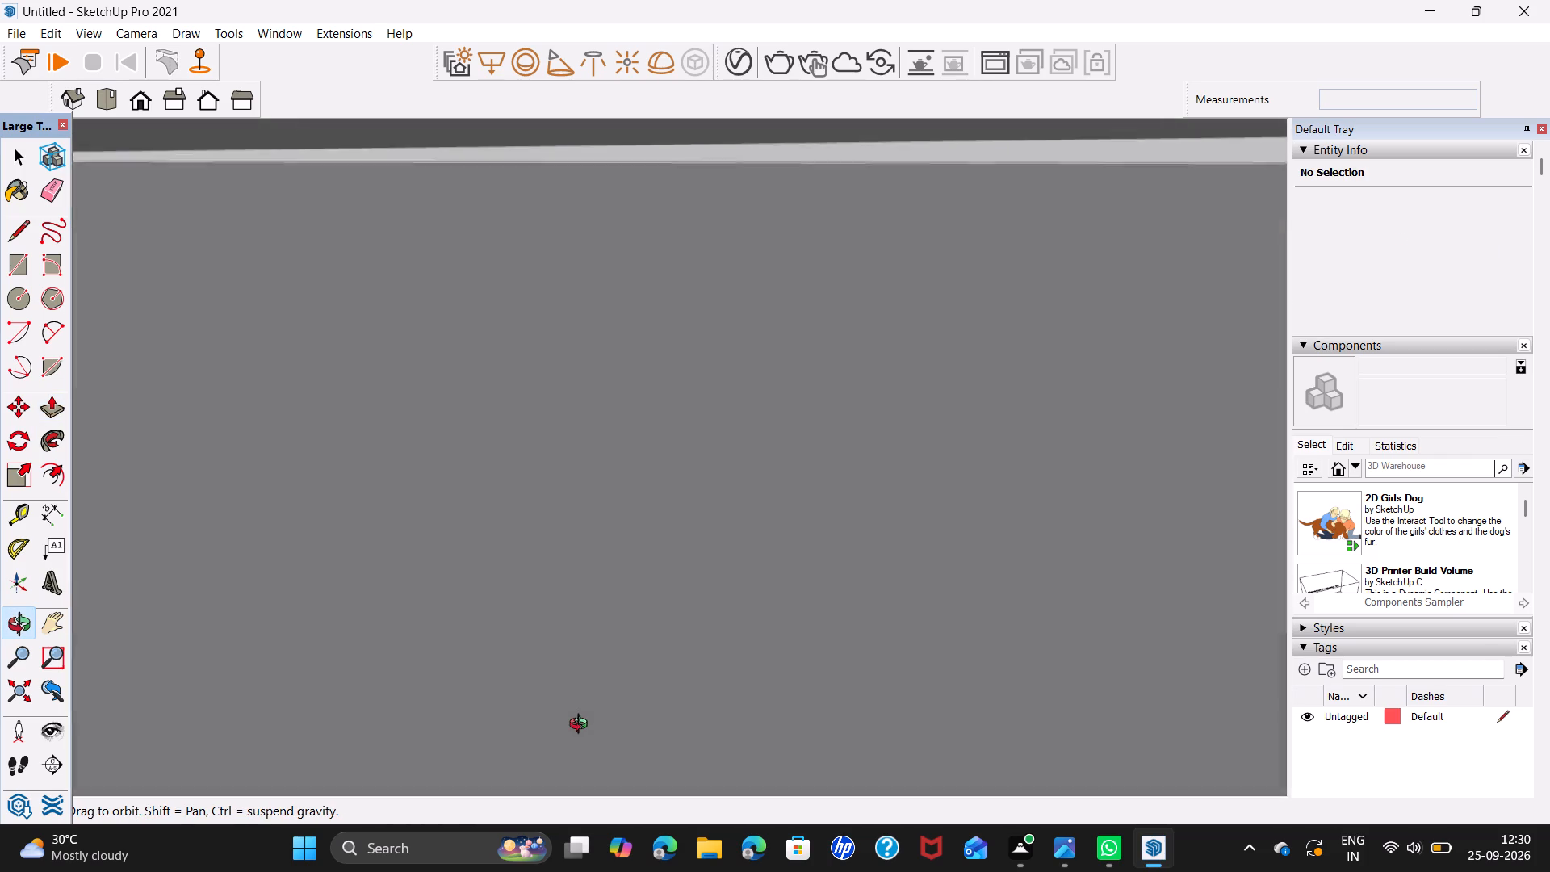
middle_drag(582, 726, 572, 706)
middle_drag(621, 716, 531, 530)
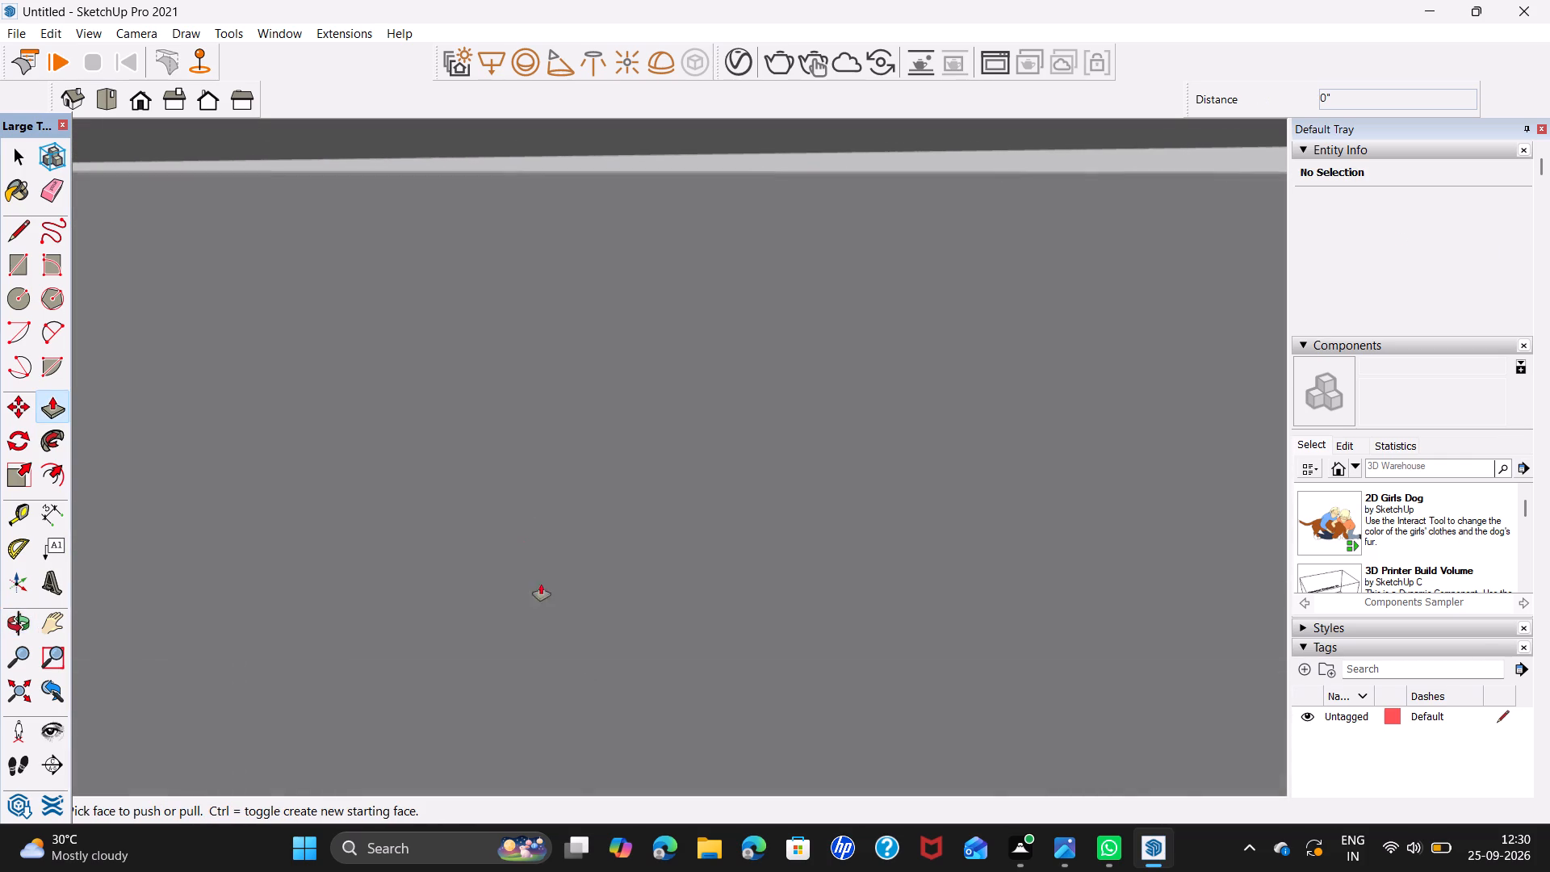
scroll(564, 623, down, 7)
shift+middle_drag(629, 709, 586, 551)
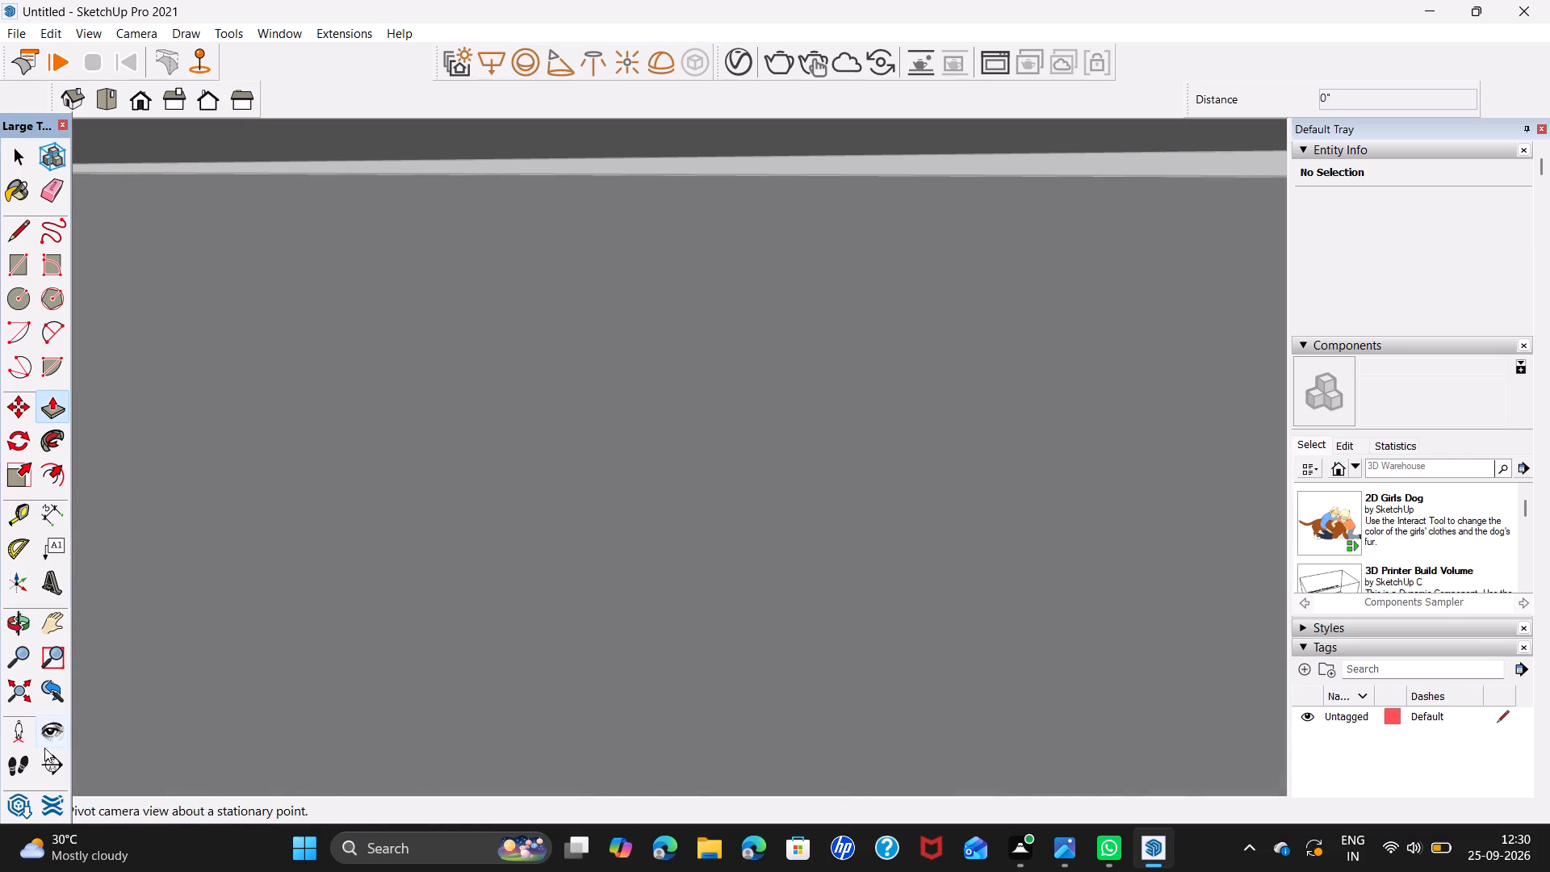
click(26, 694)
middle_drag(908, 530, 608, 632)
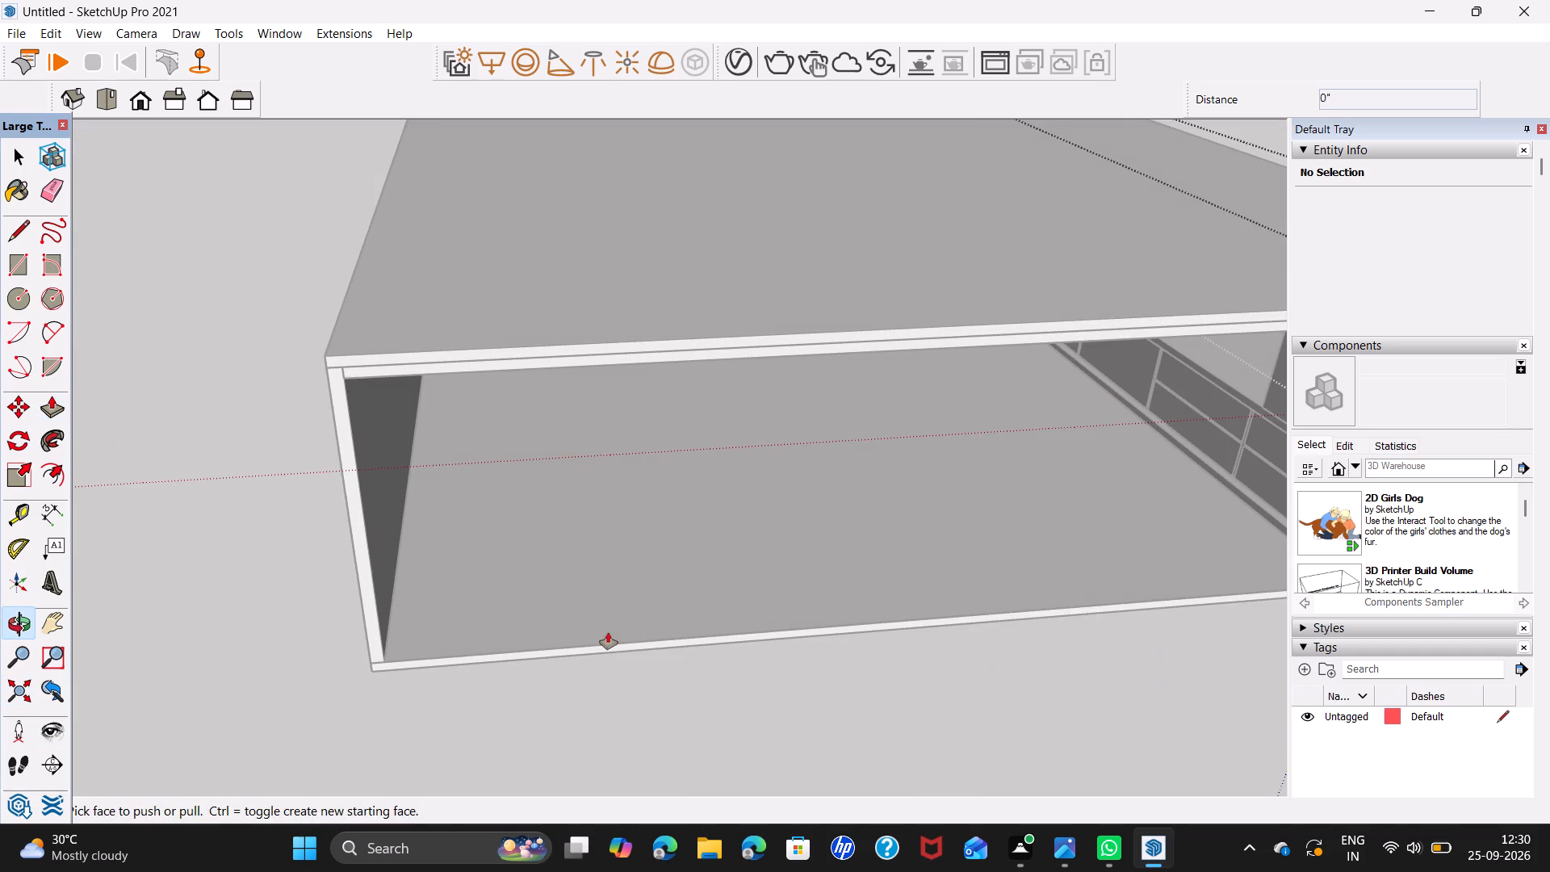
middle_drag(884, 632, 865, 554)
middle_drag(610, 735, 654, 595)
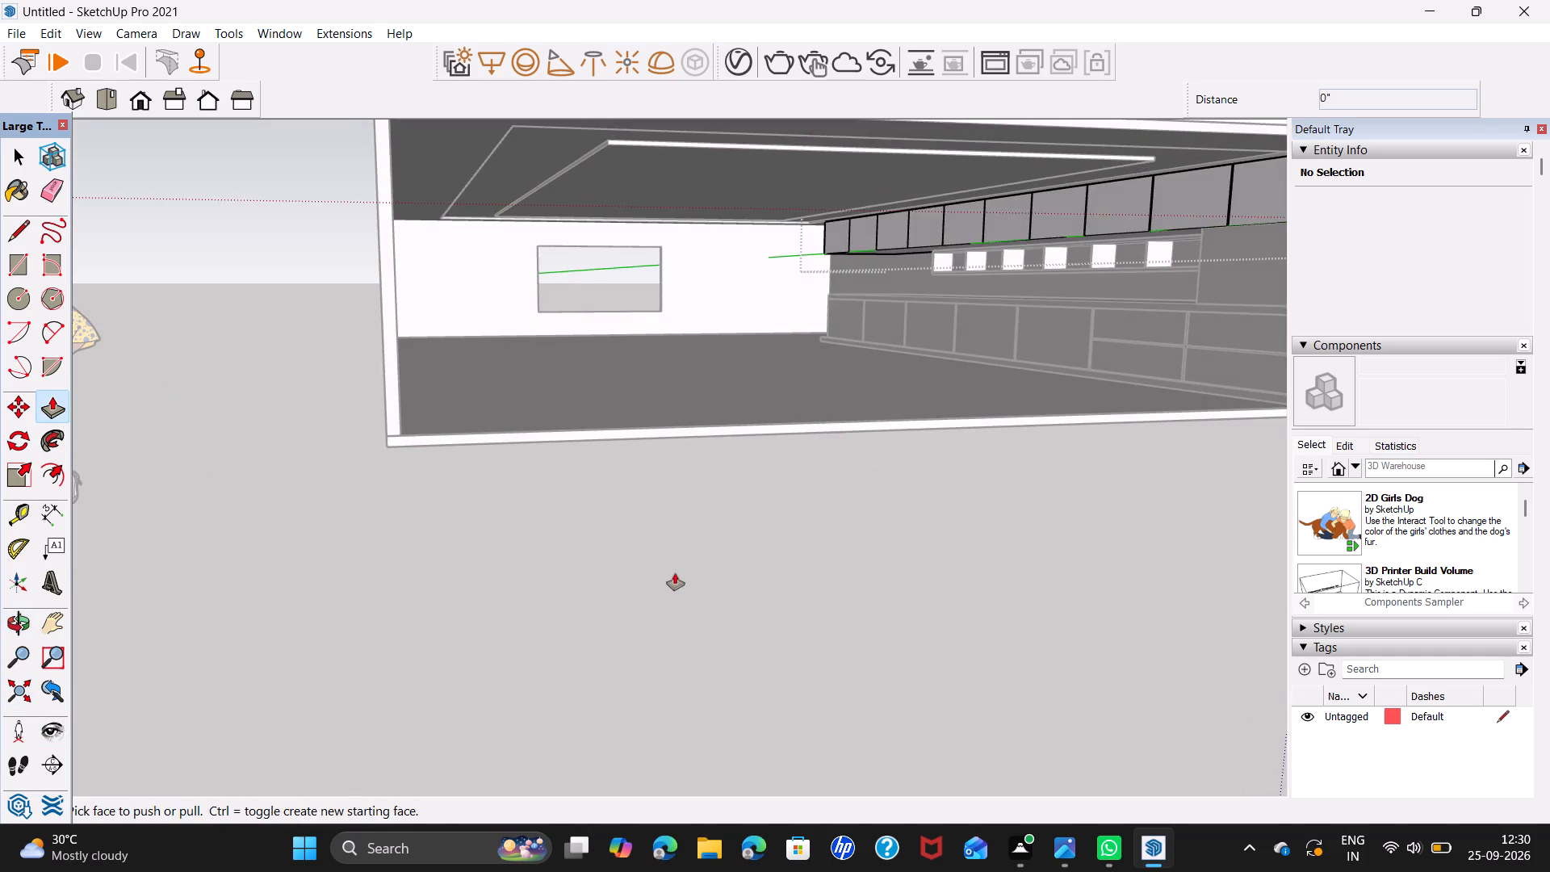
scroll(674, 481, up, 1)
shift+middle_drag(666, 498, 682, 817)
scroll(995, 598, up, 5)
shift+middle_drag(857, 618, 702, 652)
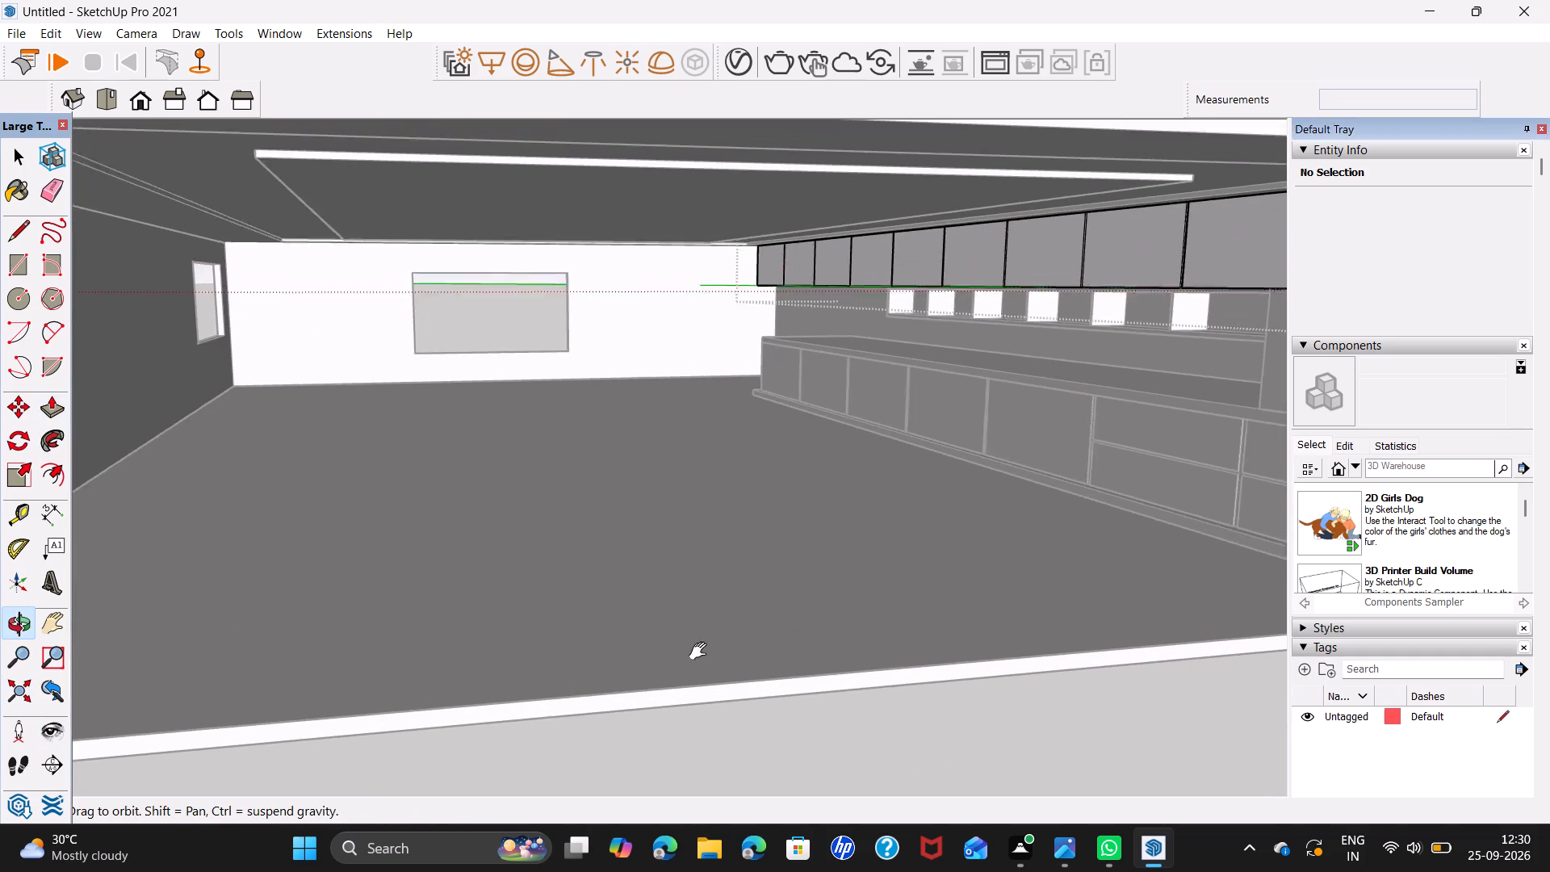
shift+middle_drag(702, 652, 901, 671)
middle_drag(756, 662, 1061, 630)
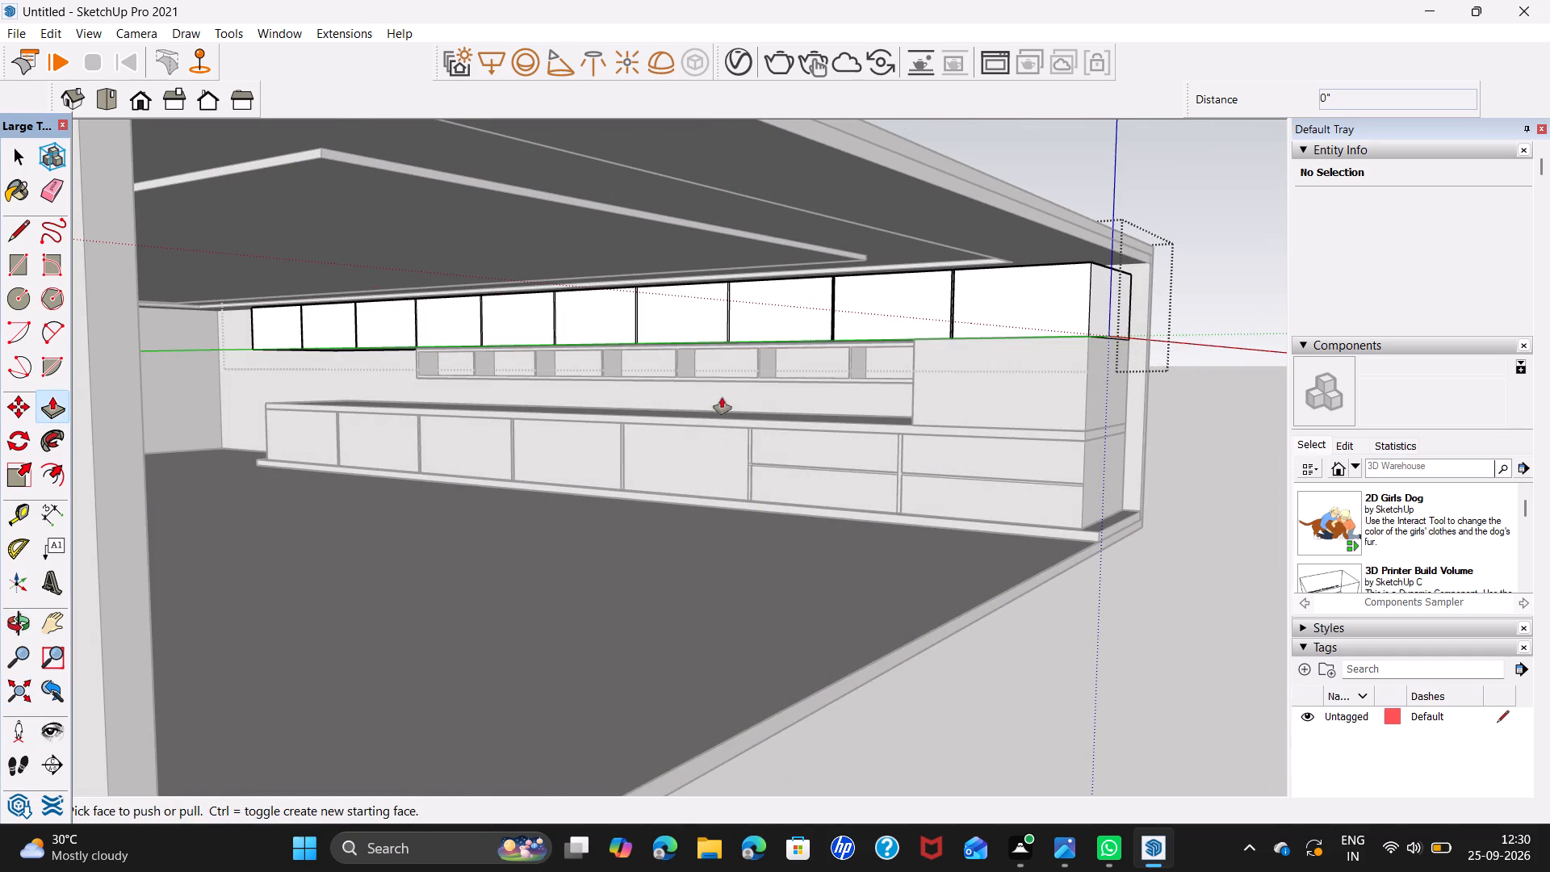
shift+middle_drag(689, 434, 570, 560)
middle_drag(572, 567, 563, 513)
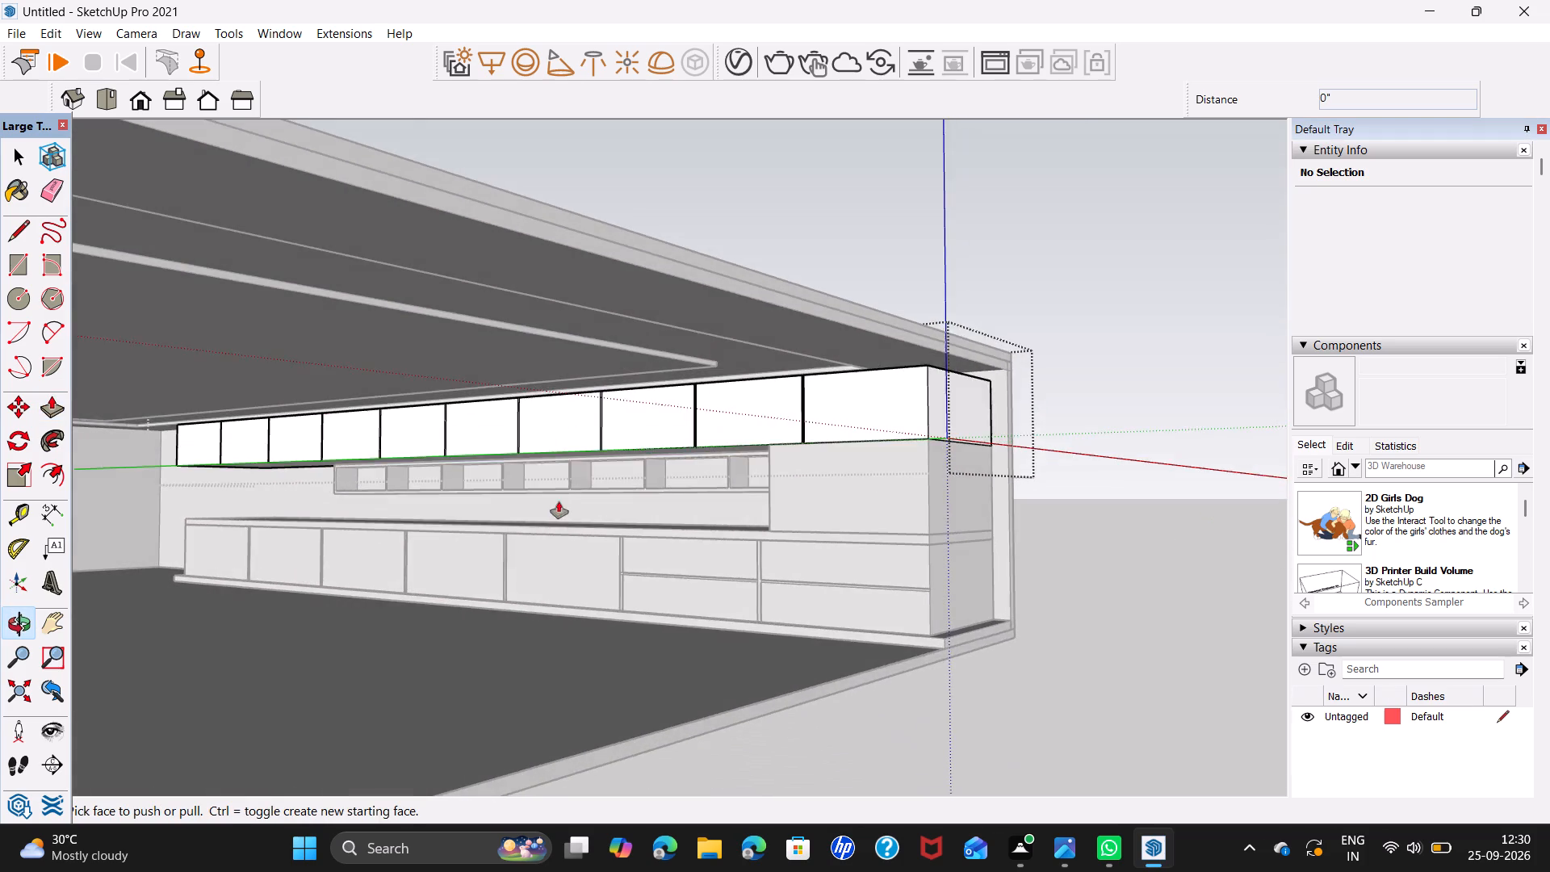
scroll(582, 434, up, 10)
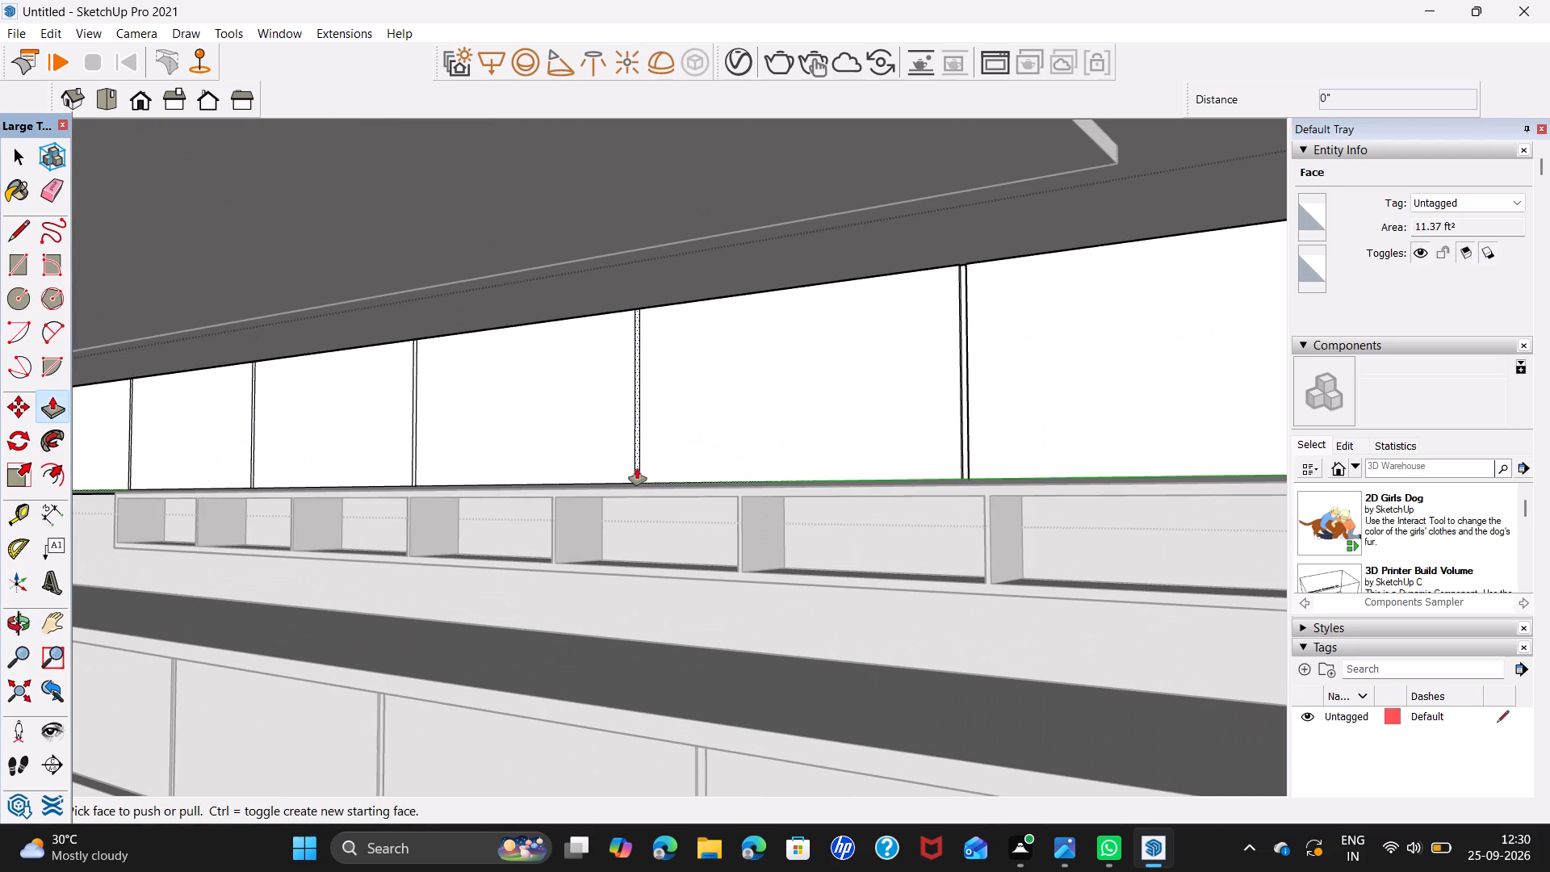
double_click(637, 468)
scroll(445, 458, up, 7)
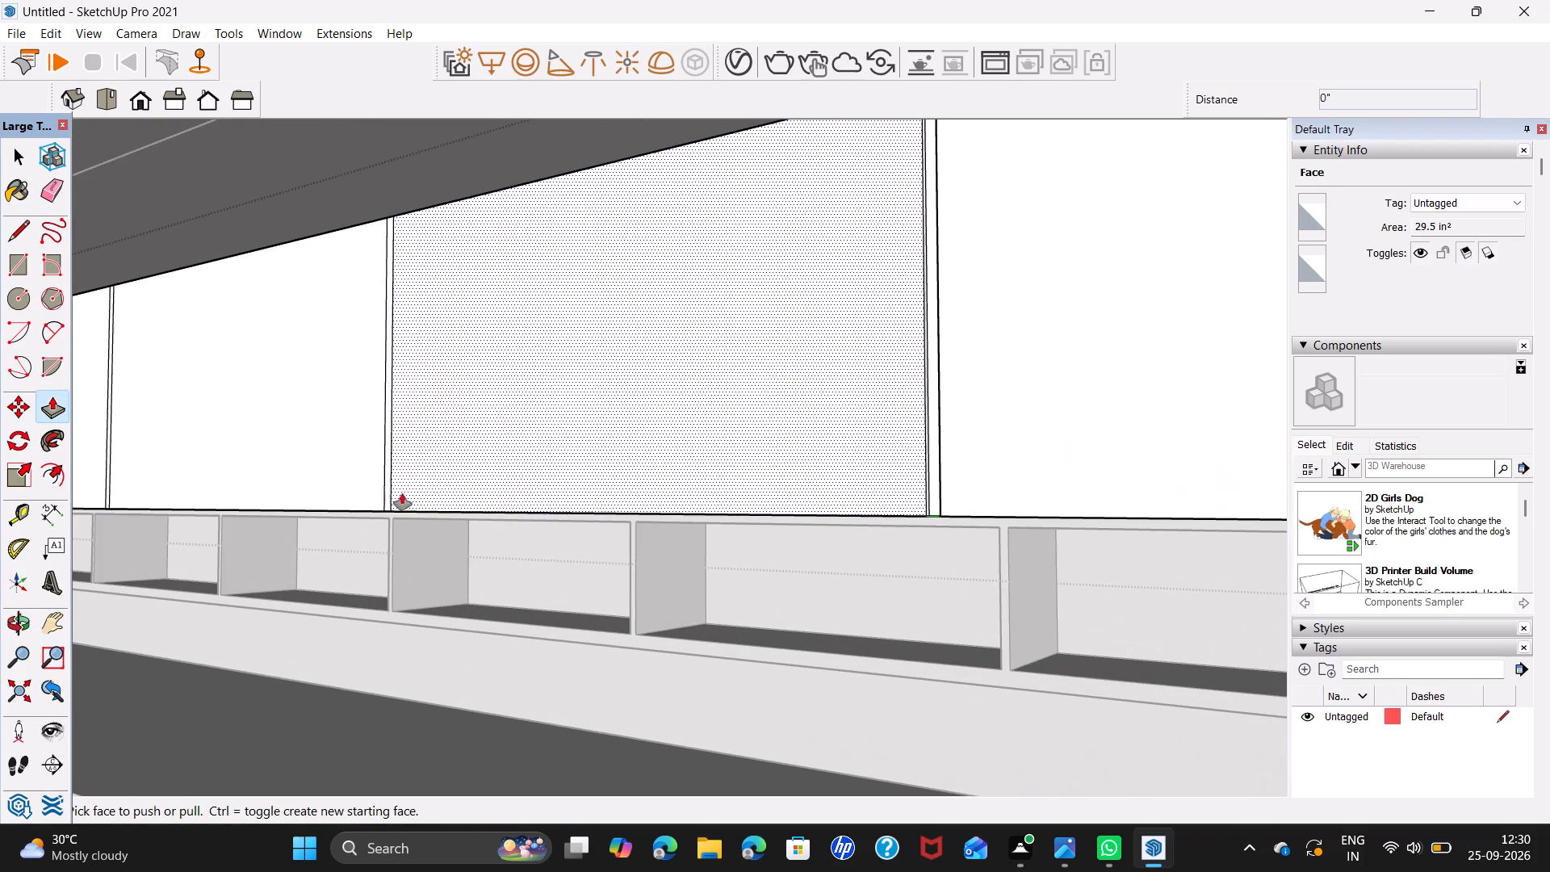
double_click(387, 498)
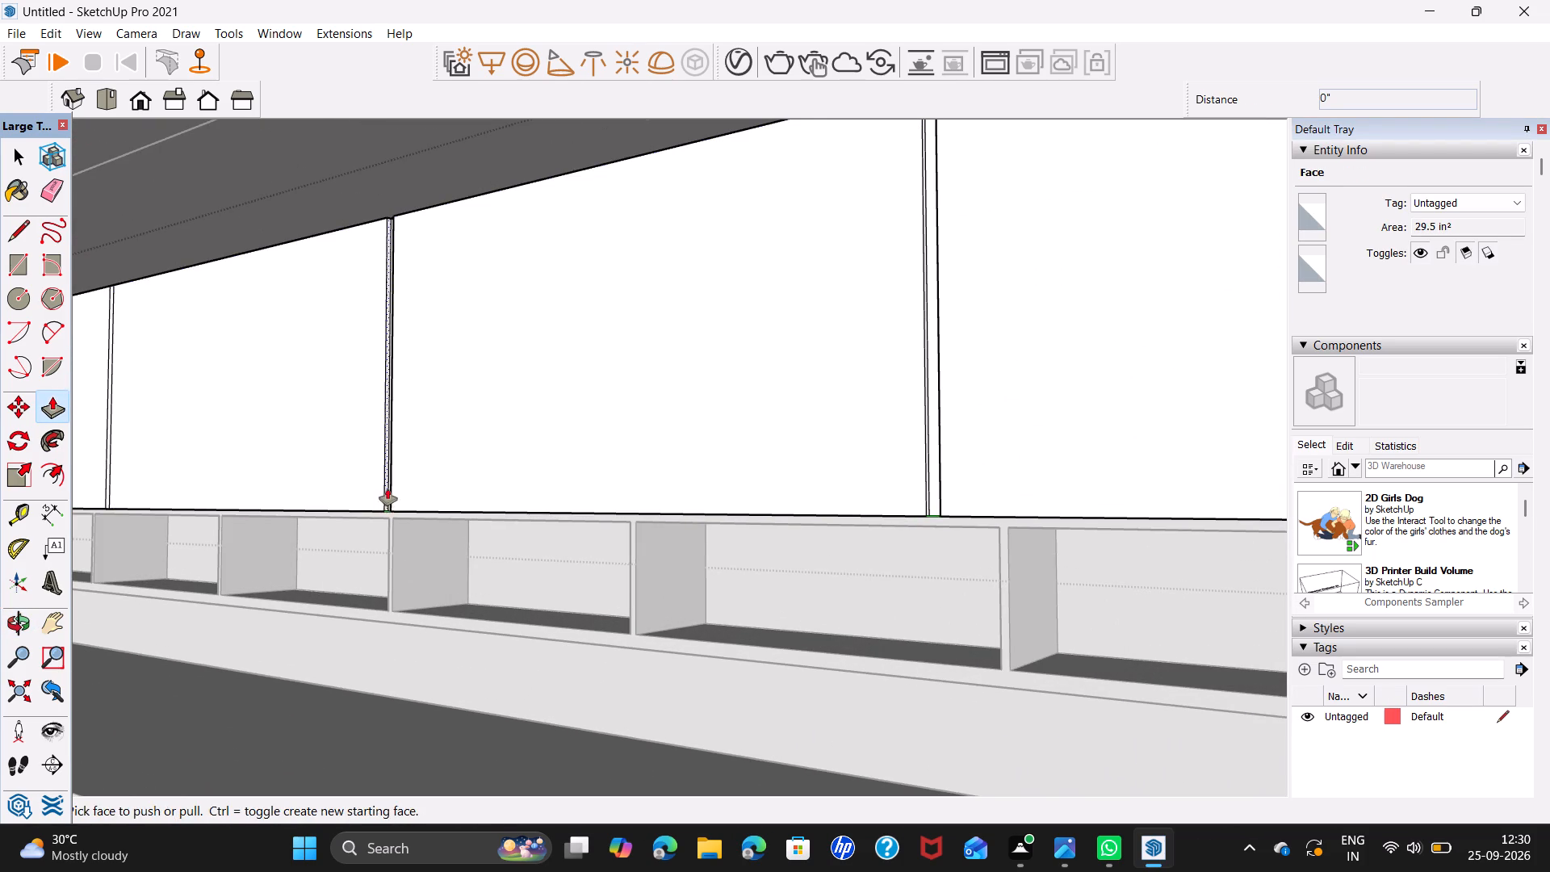
Recess the fifth, sixth and seventh divider strips of the upper cabinet front by the same repeated Push/Pull distance.
shift+middle_drag(387, 488, 743, 565)
scroll(380, 535, up, 5)
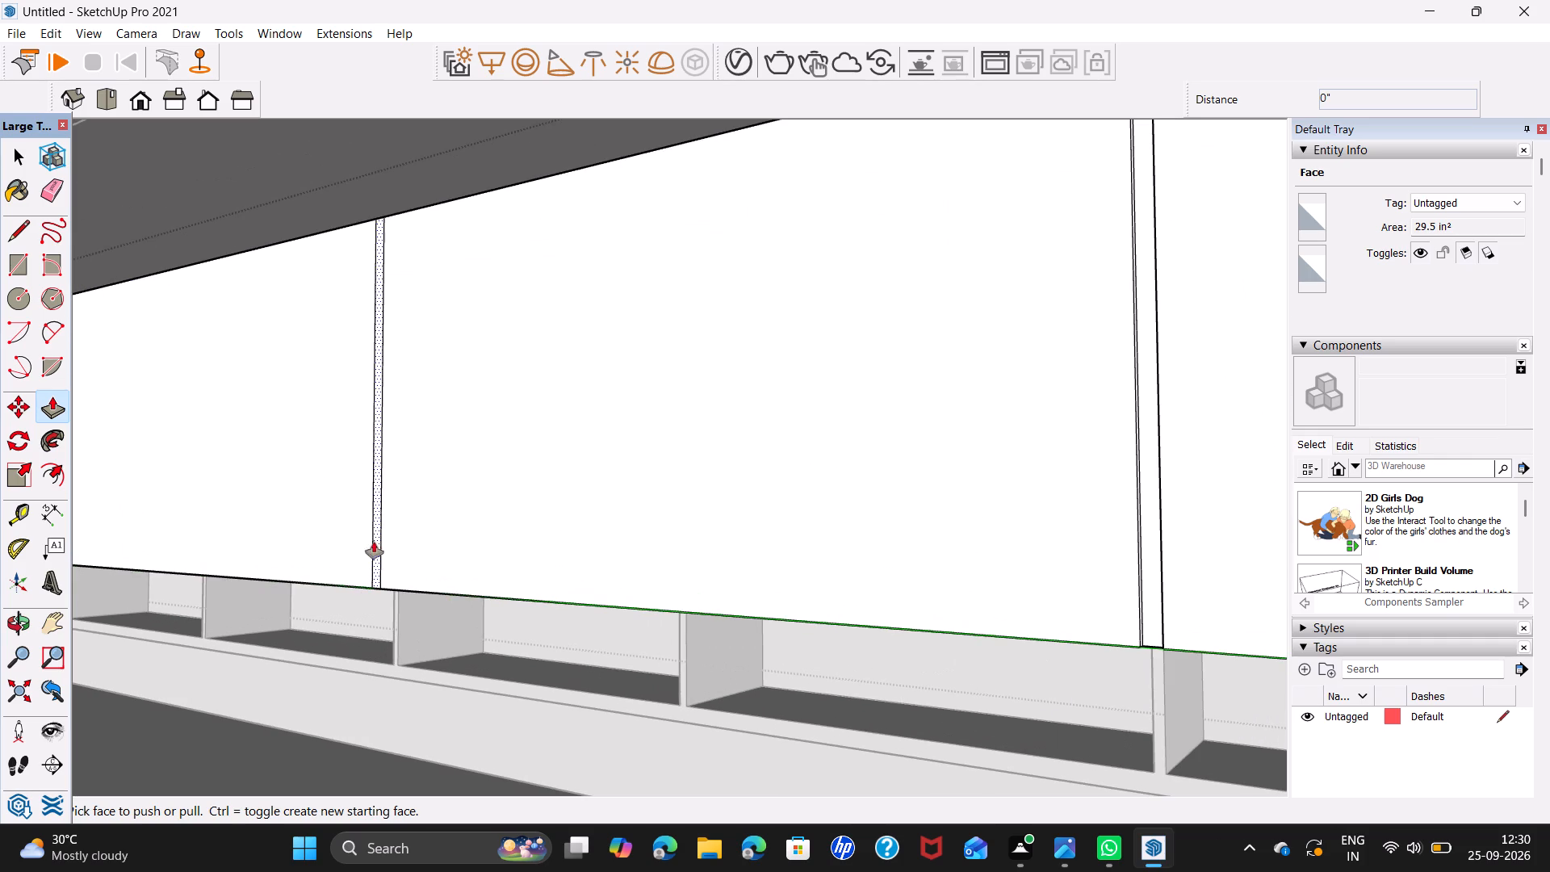
double_click(379, 553)
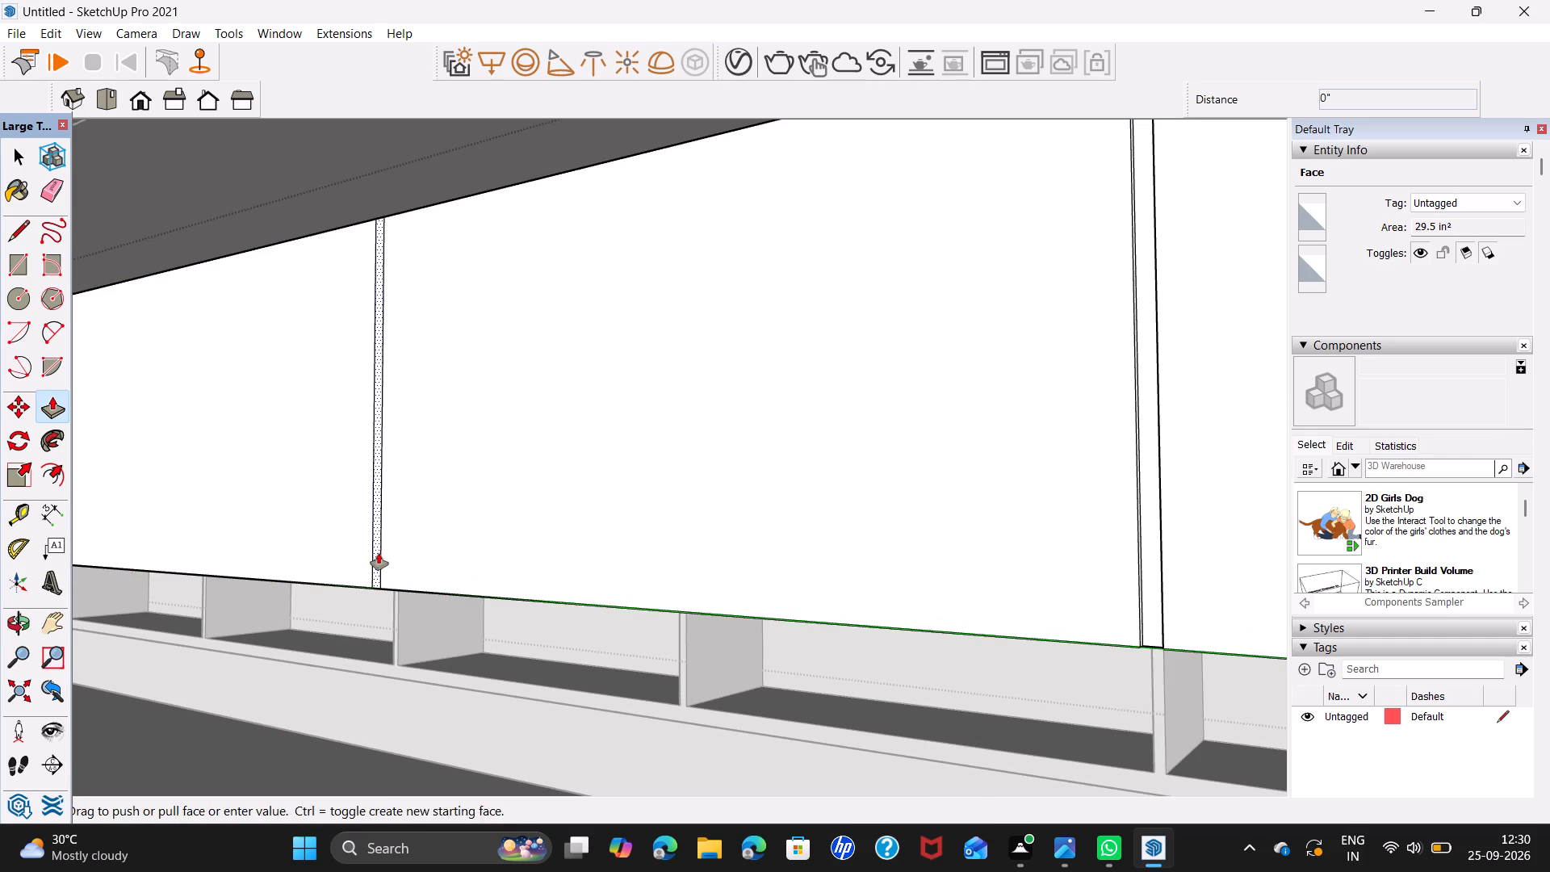
shift+middle_drag(379, 552, 790, 612)
scroll(336, 560, up, 5)
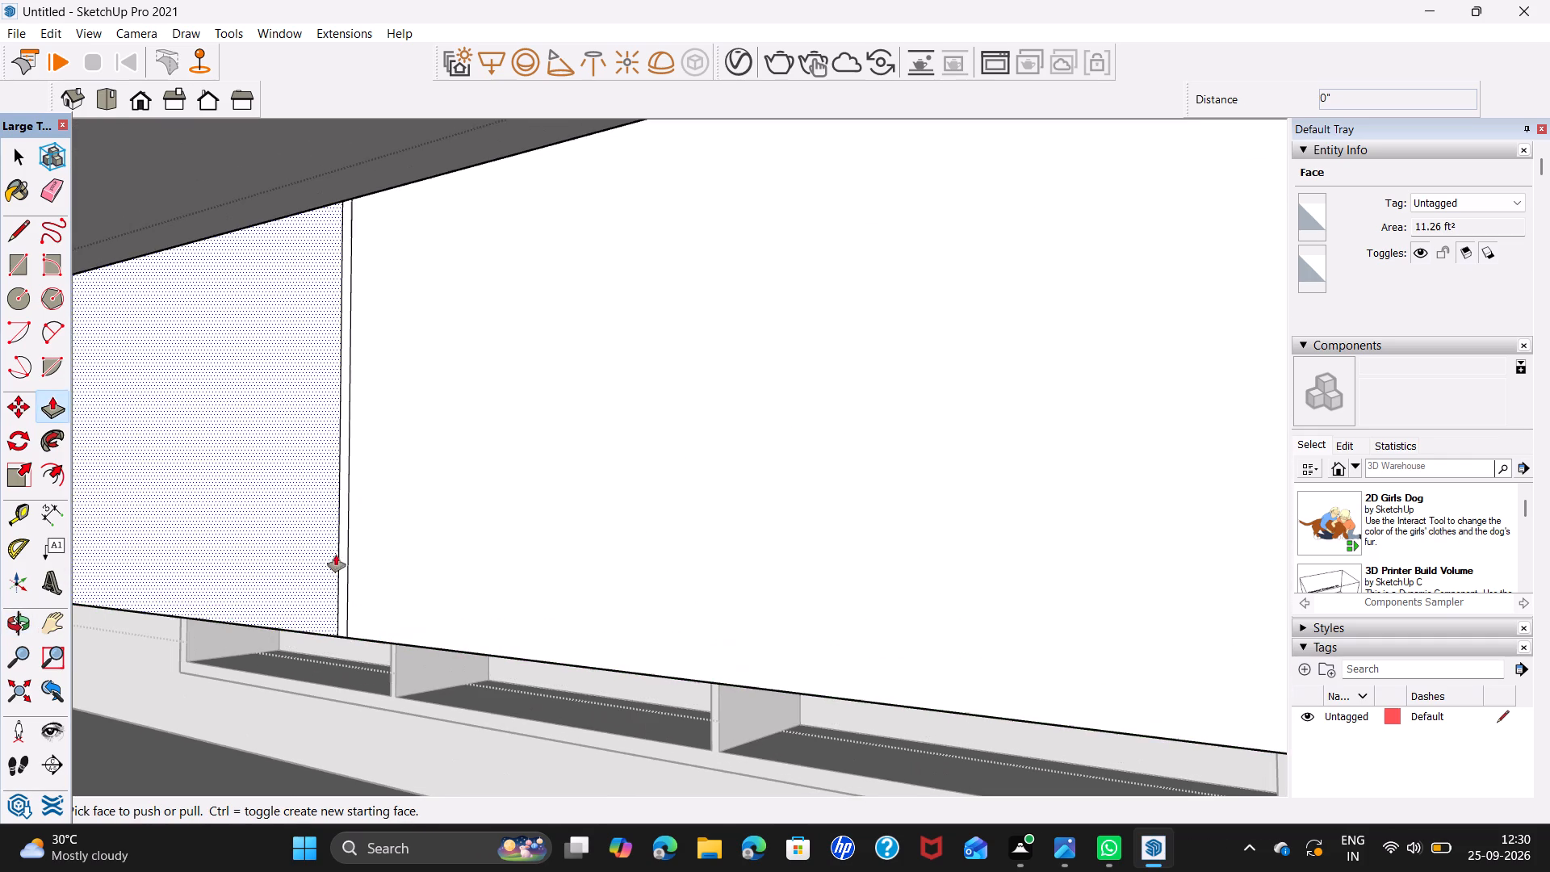
double_click(341, 548)
shift+middle_drag(341, 548, 389, 578)
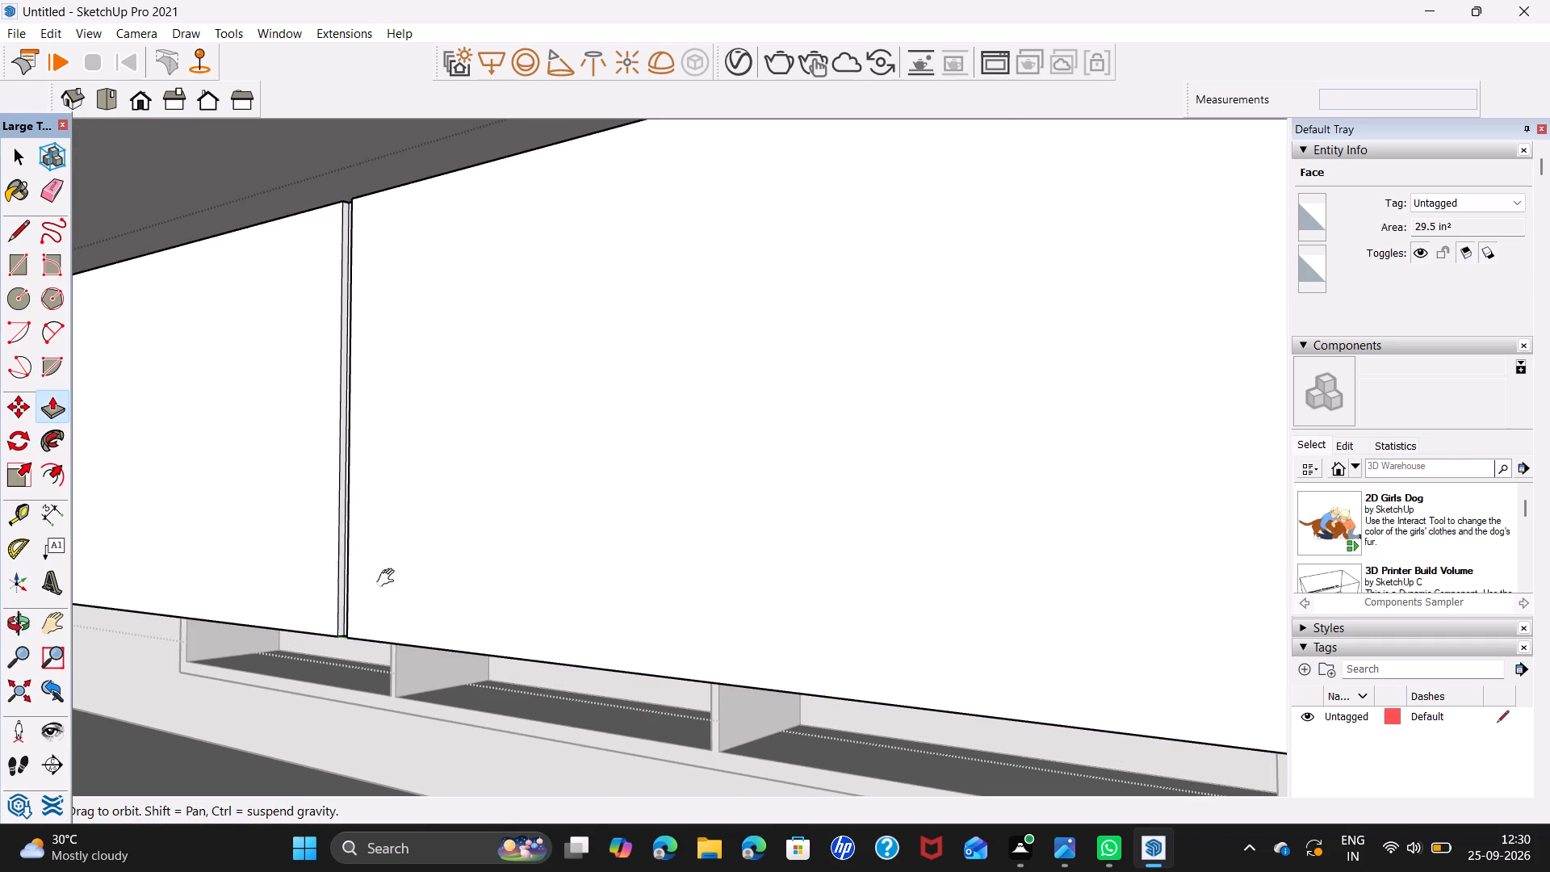
shift+middle_drag(389, 578, 745, 633)
scroll(264, 595, up, 6)
double_click(264, 595)
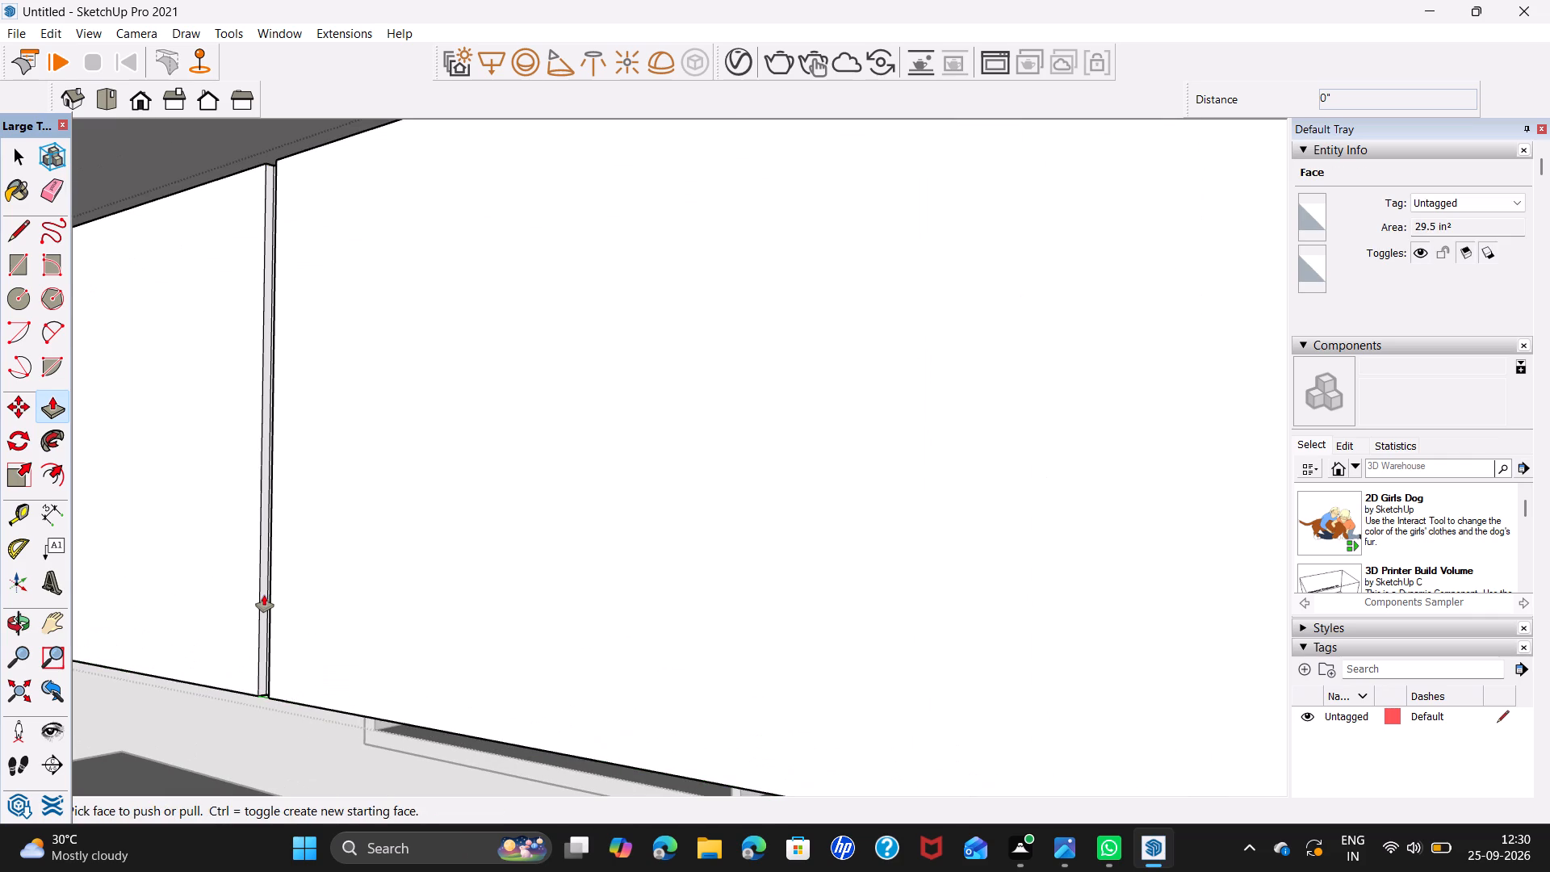
Recess the eighth and ninth divider strips of the upper cabinet front by the same repeated Push/Pull distance.
shift+middle_drag(272, 610, 822, 678)
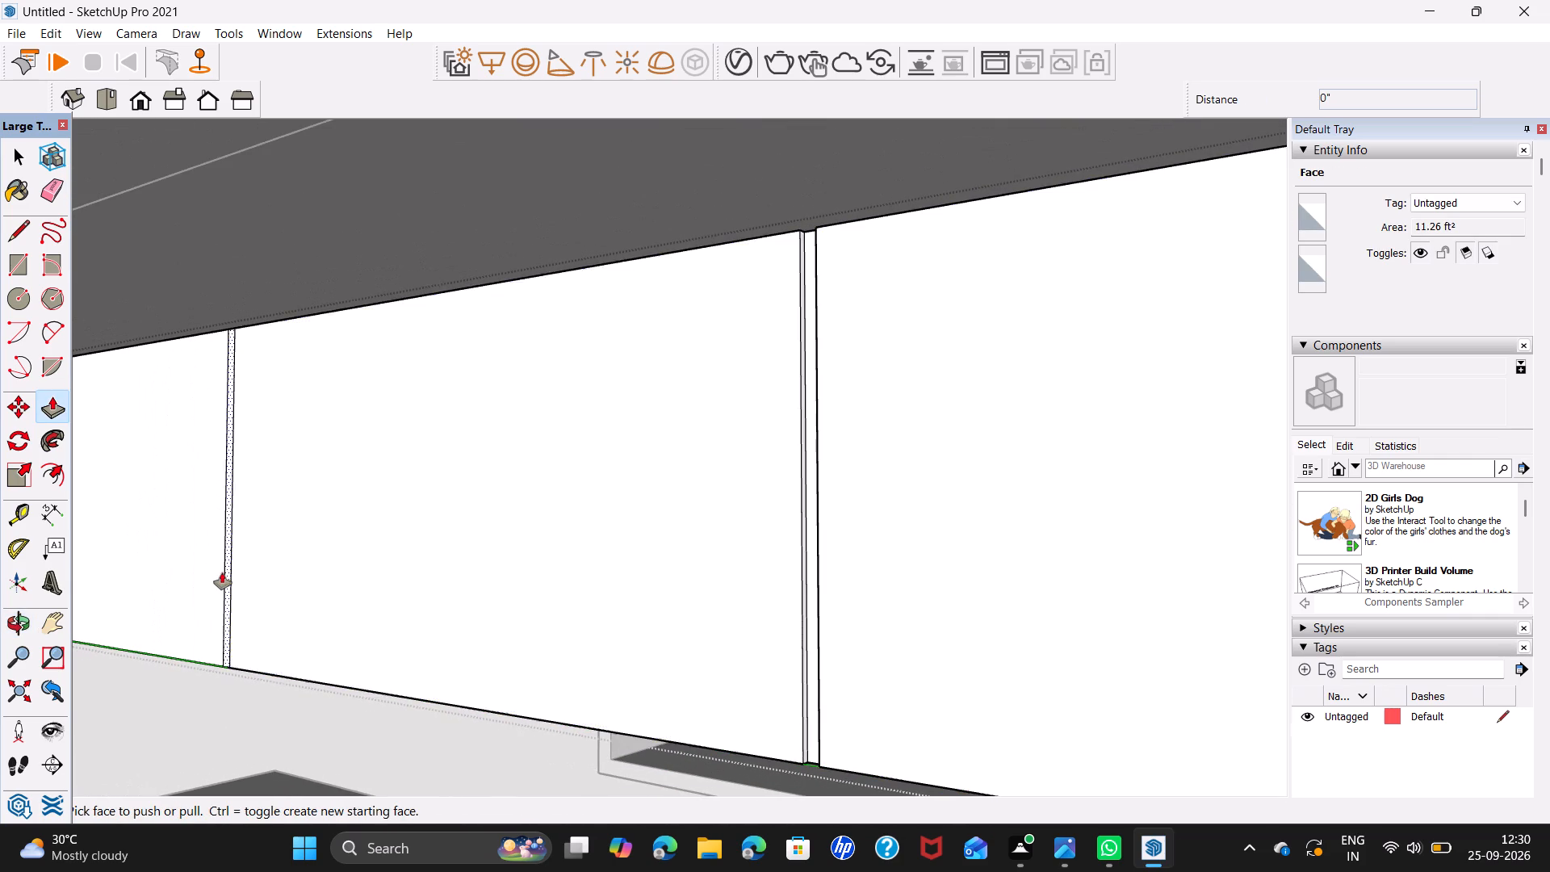
scroll(222, 572, up, 4)
double_click(232, 587)
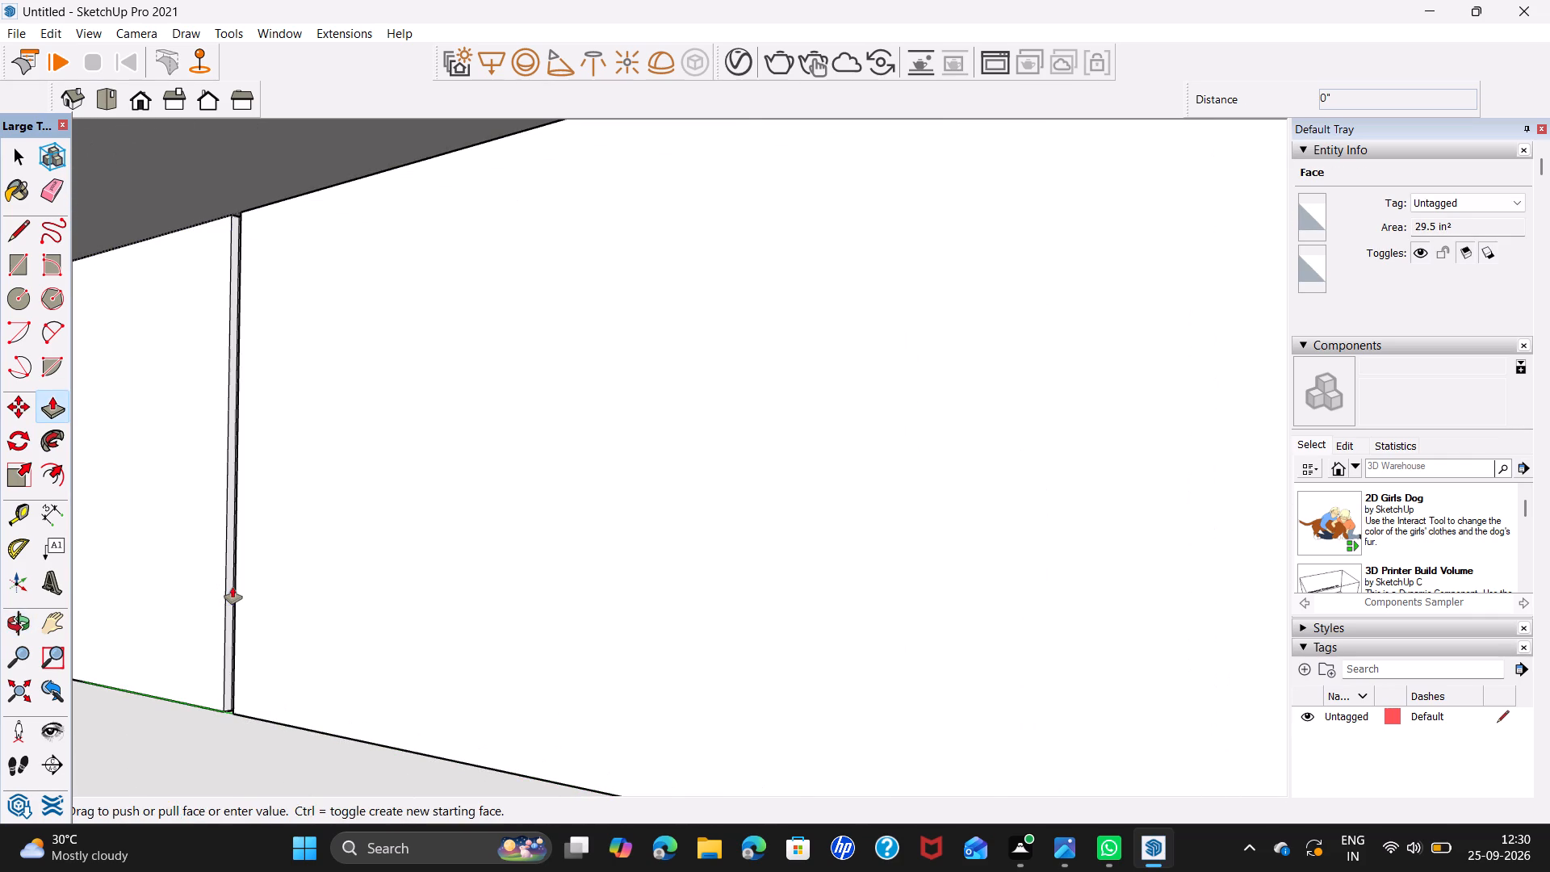
scroll(232, 587, down, 5)
shift+middle_drag(235, 593, 739, 670)
scroll(336, 635, up, 2)
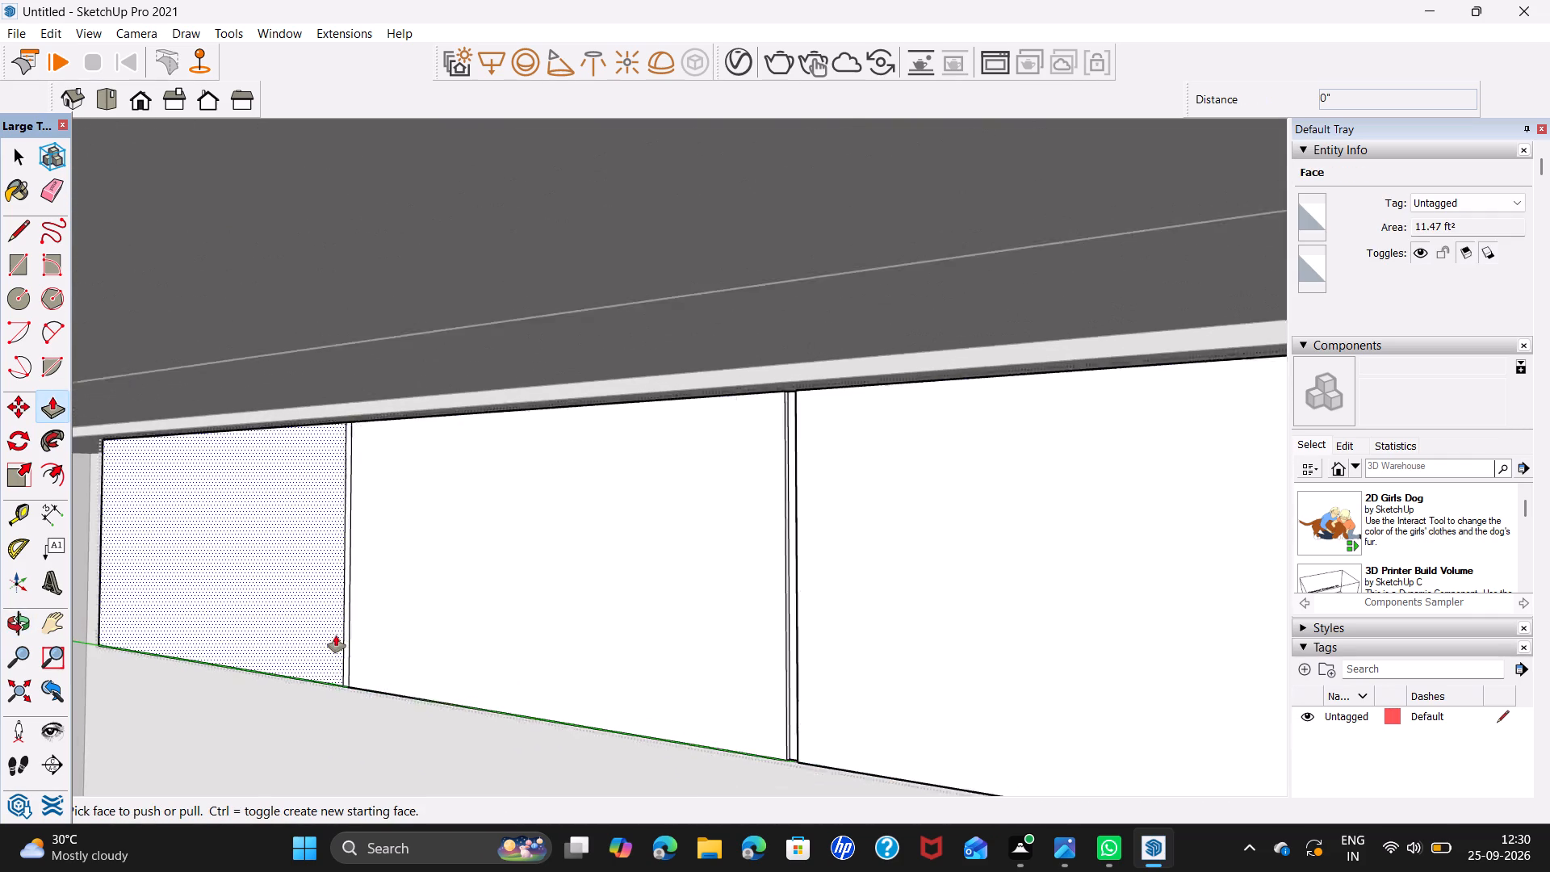
scroll(336, 635, up, 3)
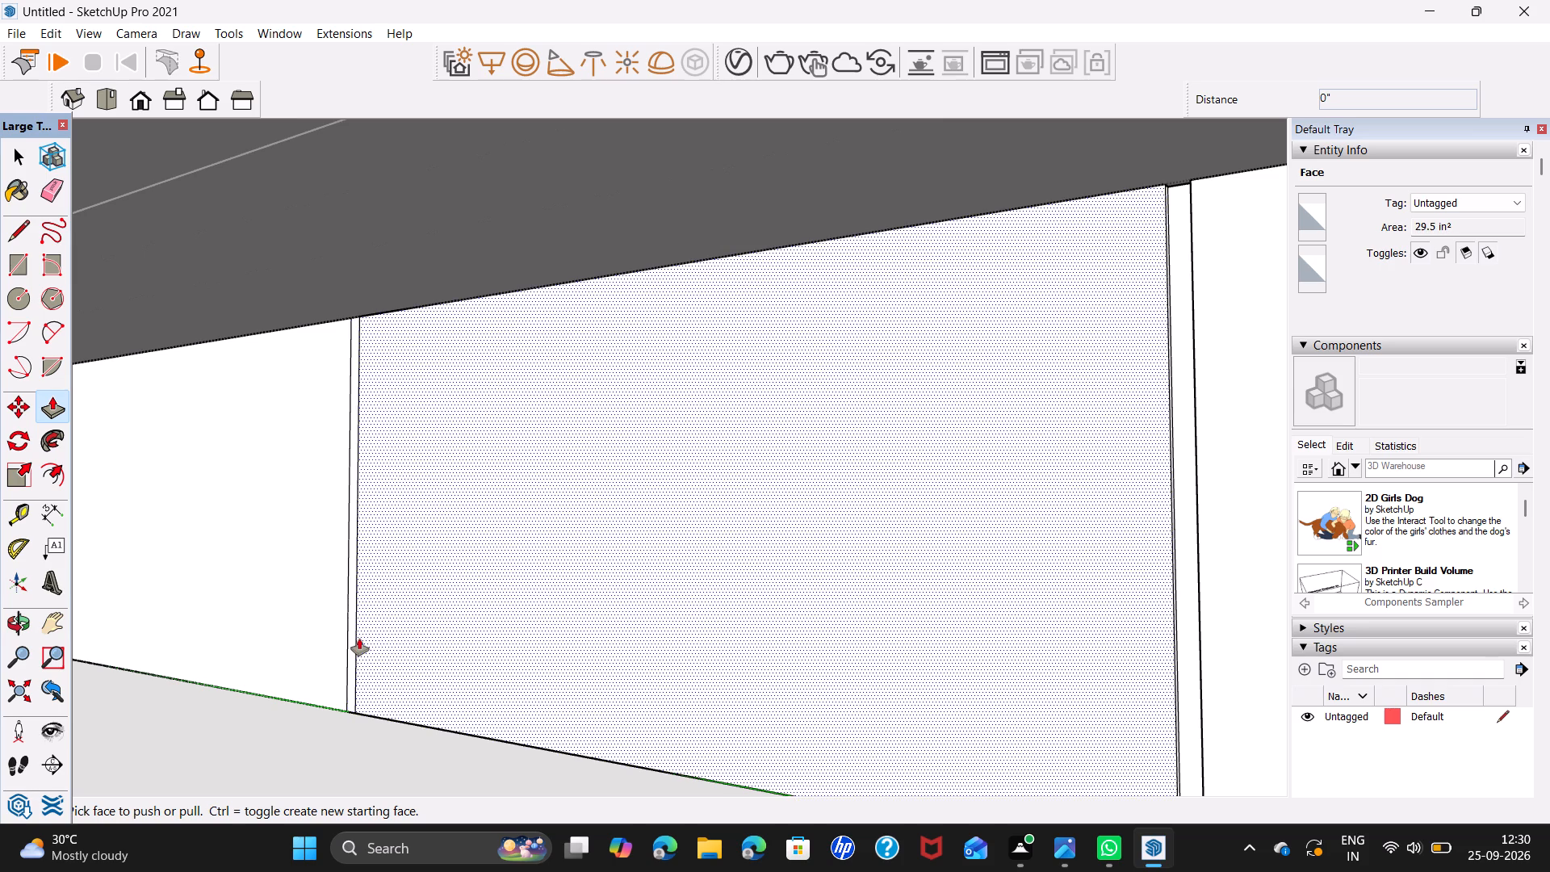
double_click(352, 636)
key(space)
scroll(618, 706, down, 7)
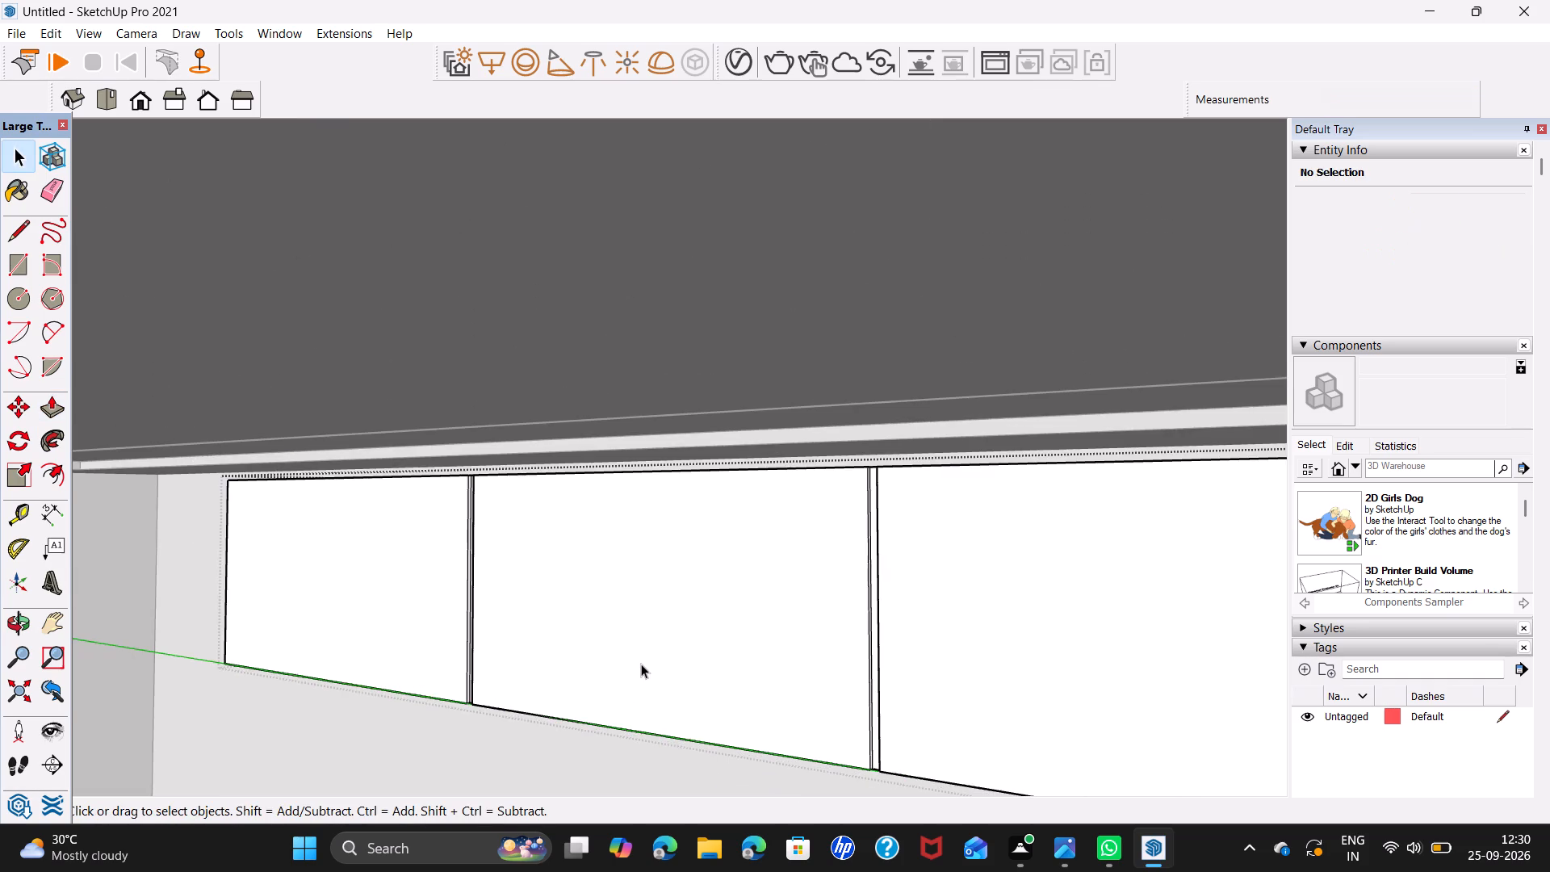
Exit the upper cabinet group's editing mode, with the whole room in view.
scroll(641, 664, down, 2)
scroll(802, 694, down, 7)
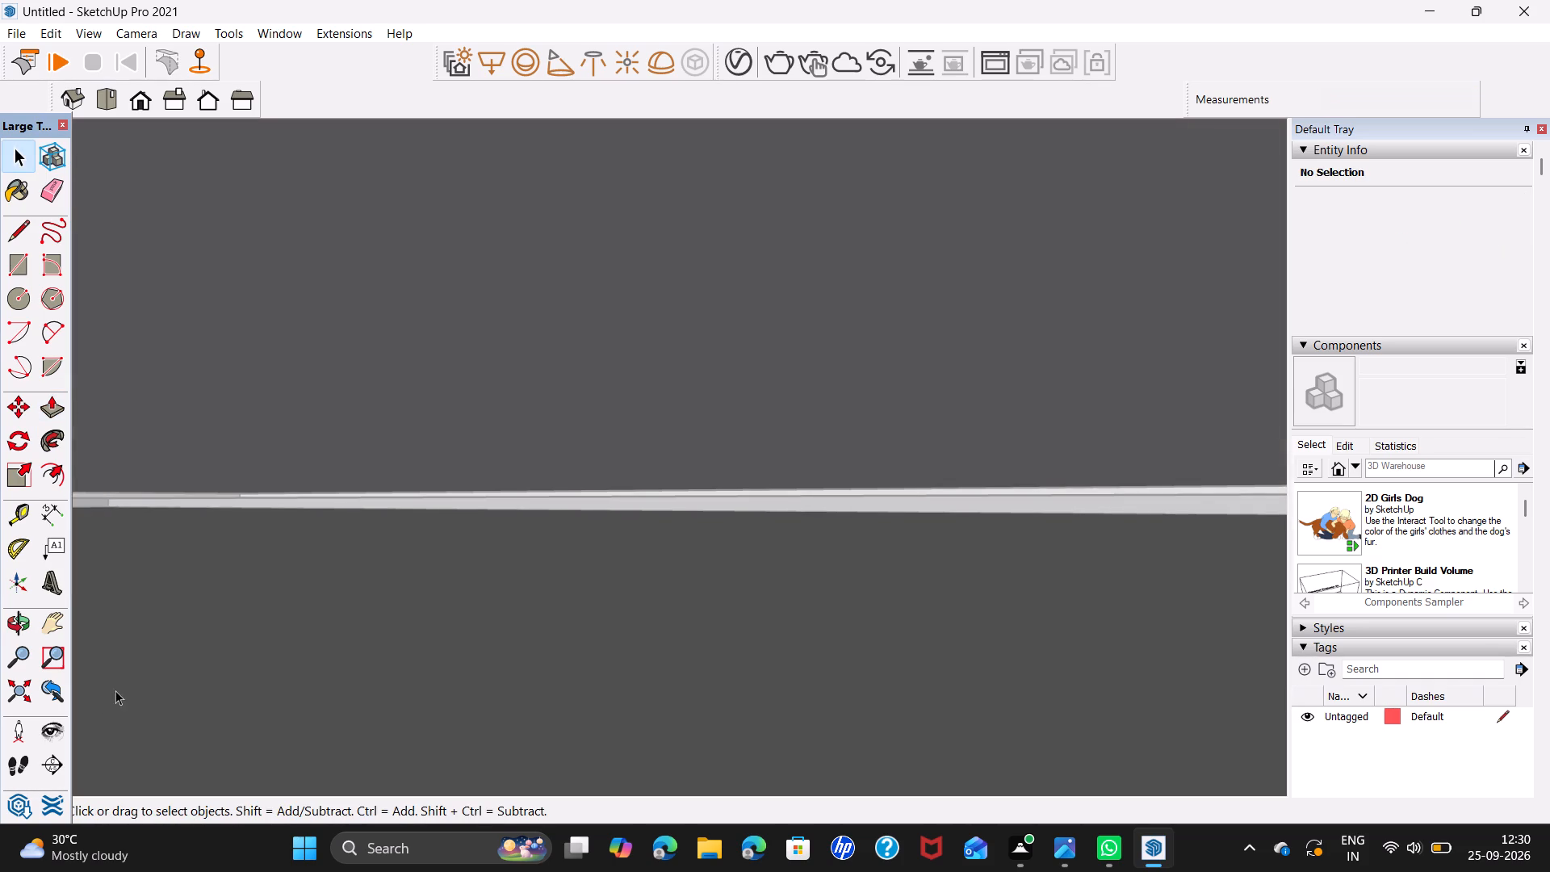
click(15, 702)
middle_drag(971, 556, 950, 585)
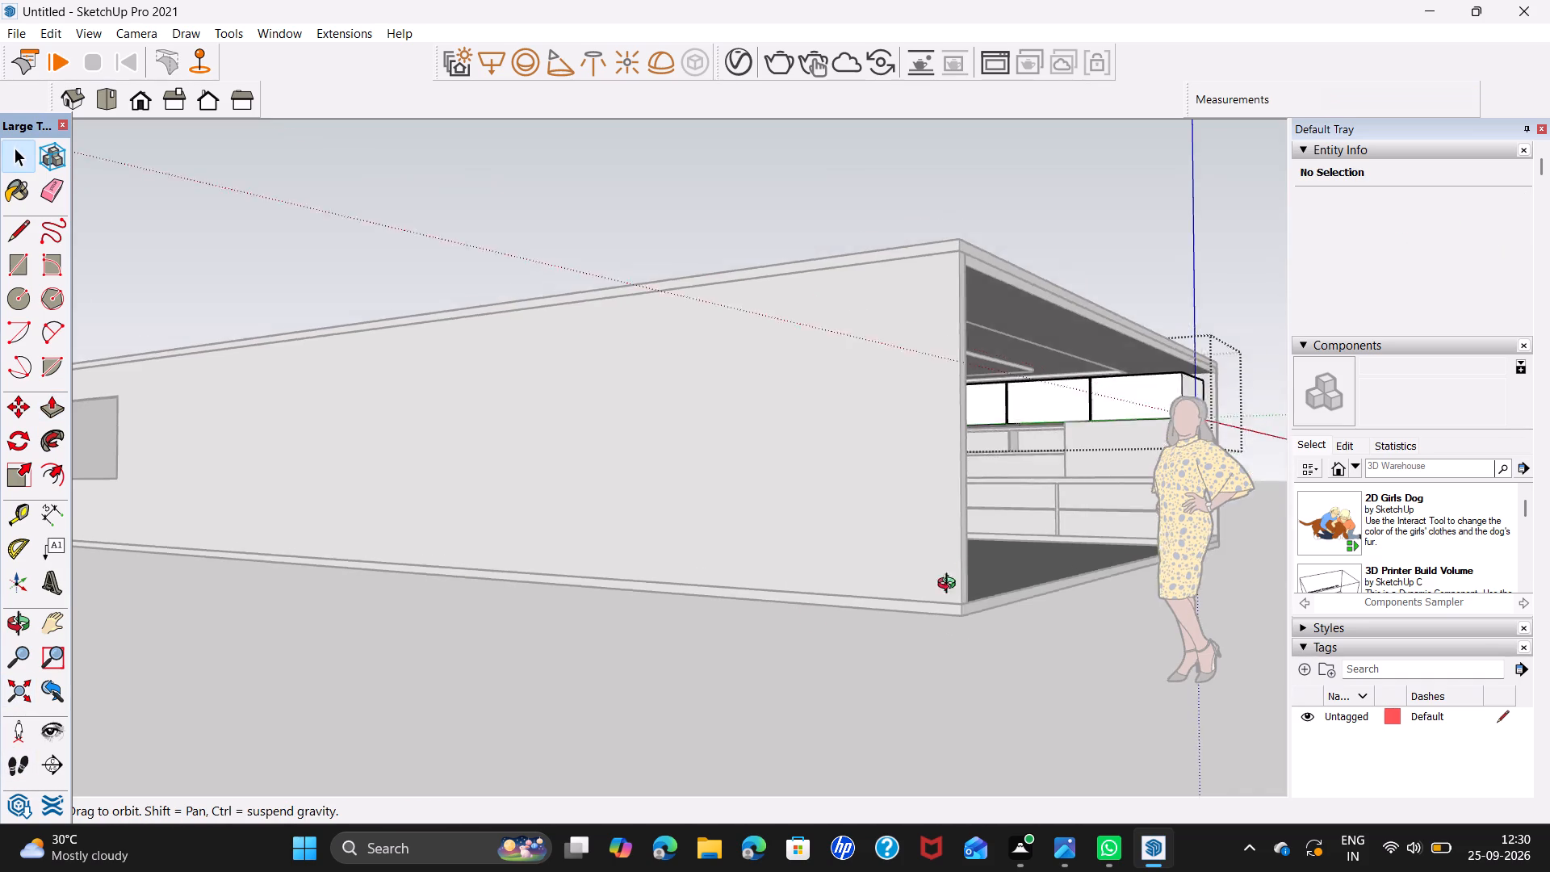
middle_drag(950, 585, 619, 580)
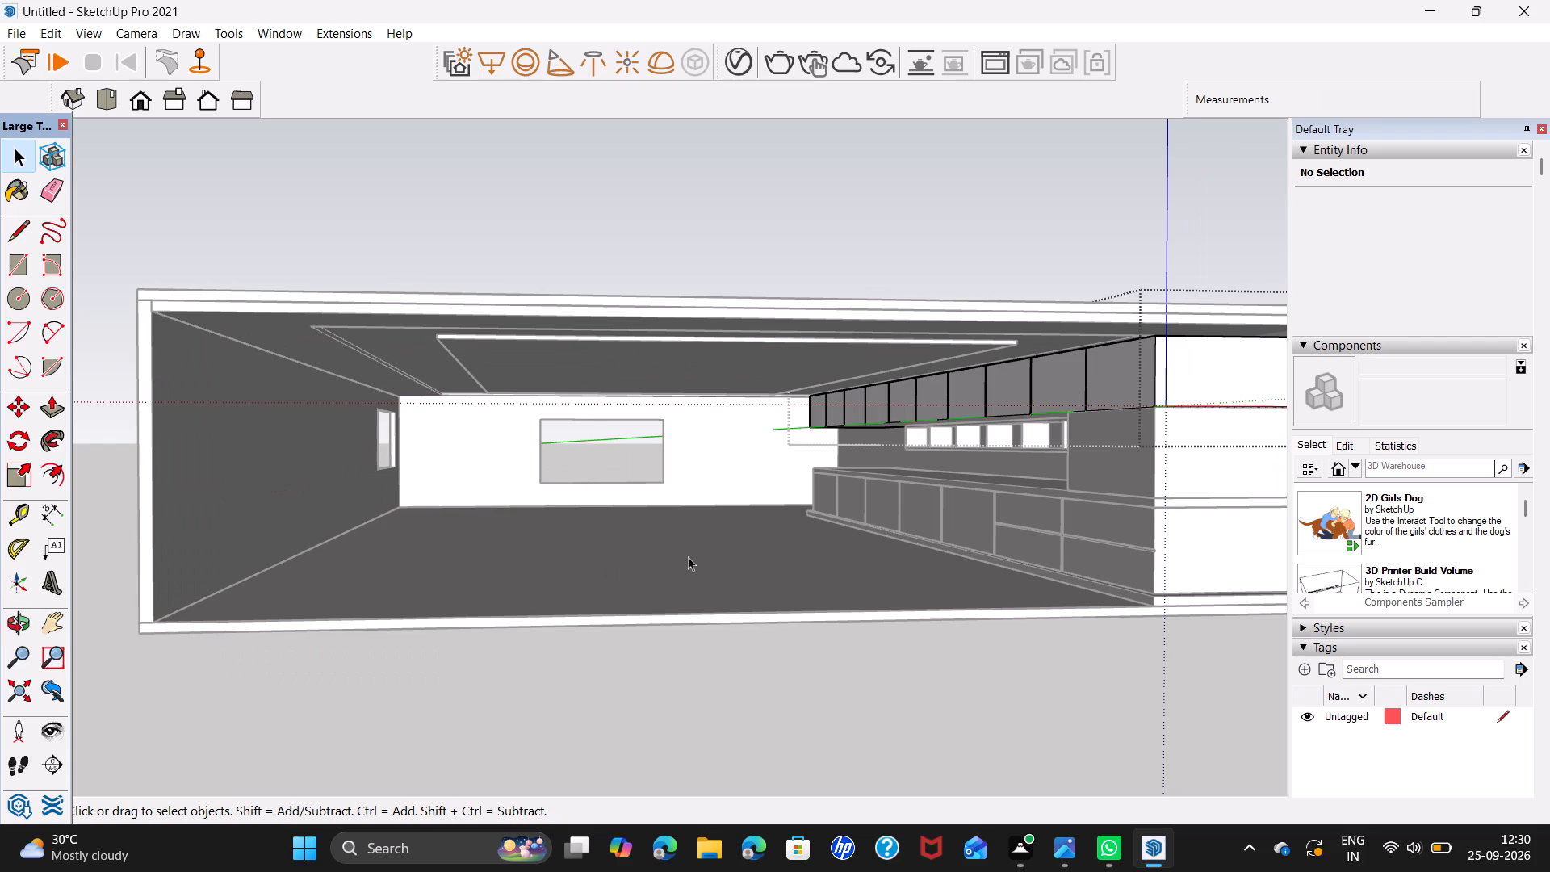
shift+middle_drag(689, 555, 540, 555)
middle_drag(542, 564, 517, 589)
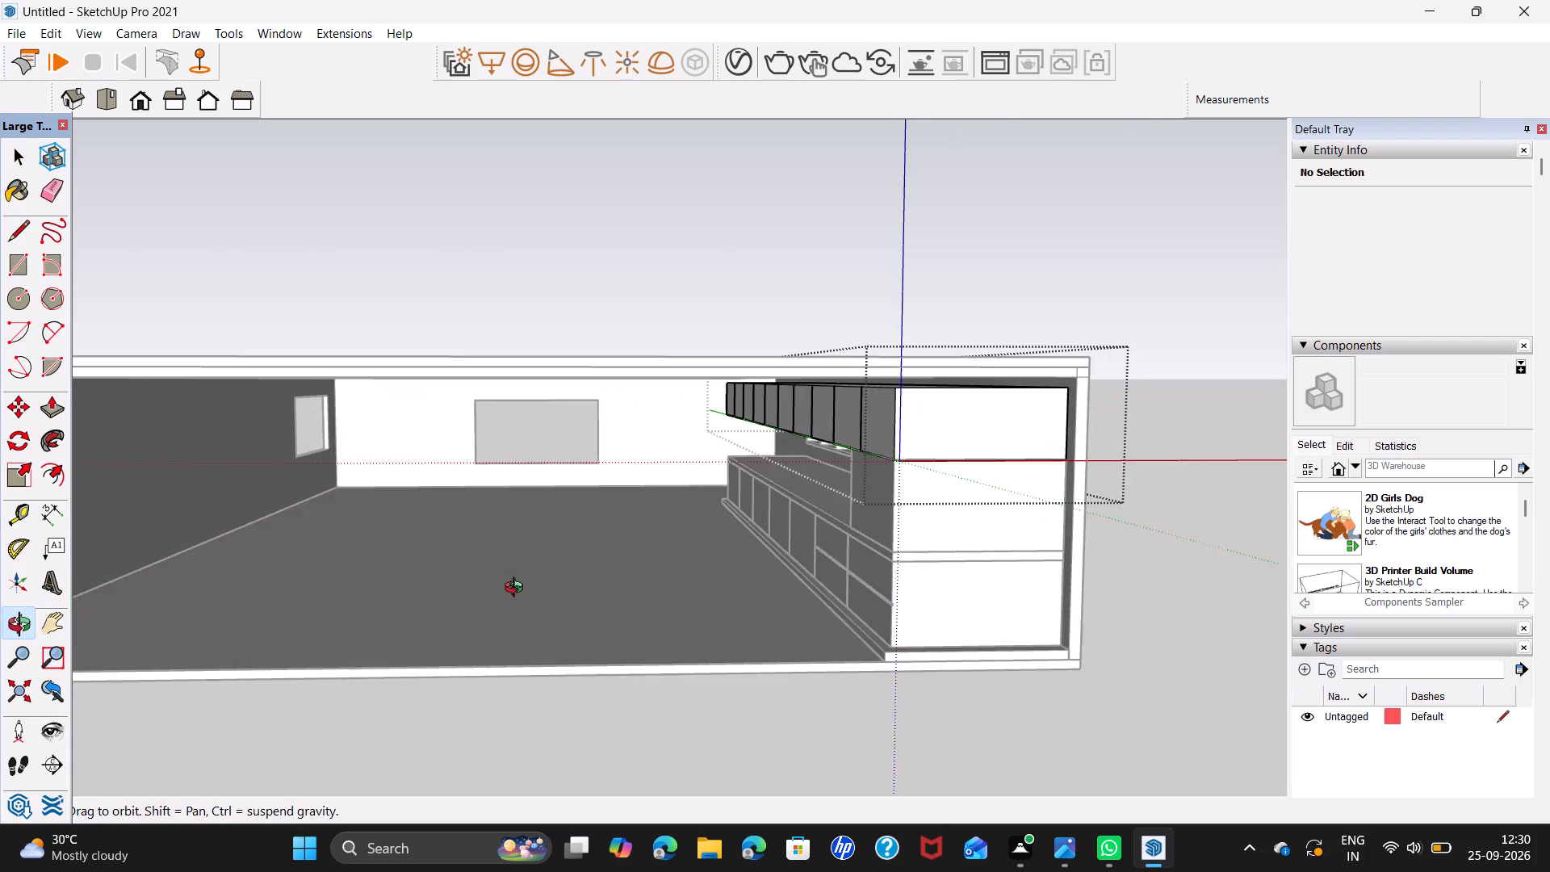
middle_drag(517, 589, 499, 578)
key(space)
click(1194, 565)
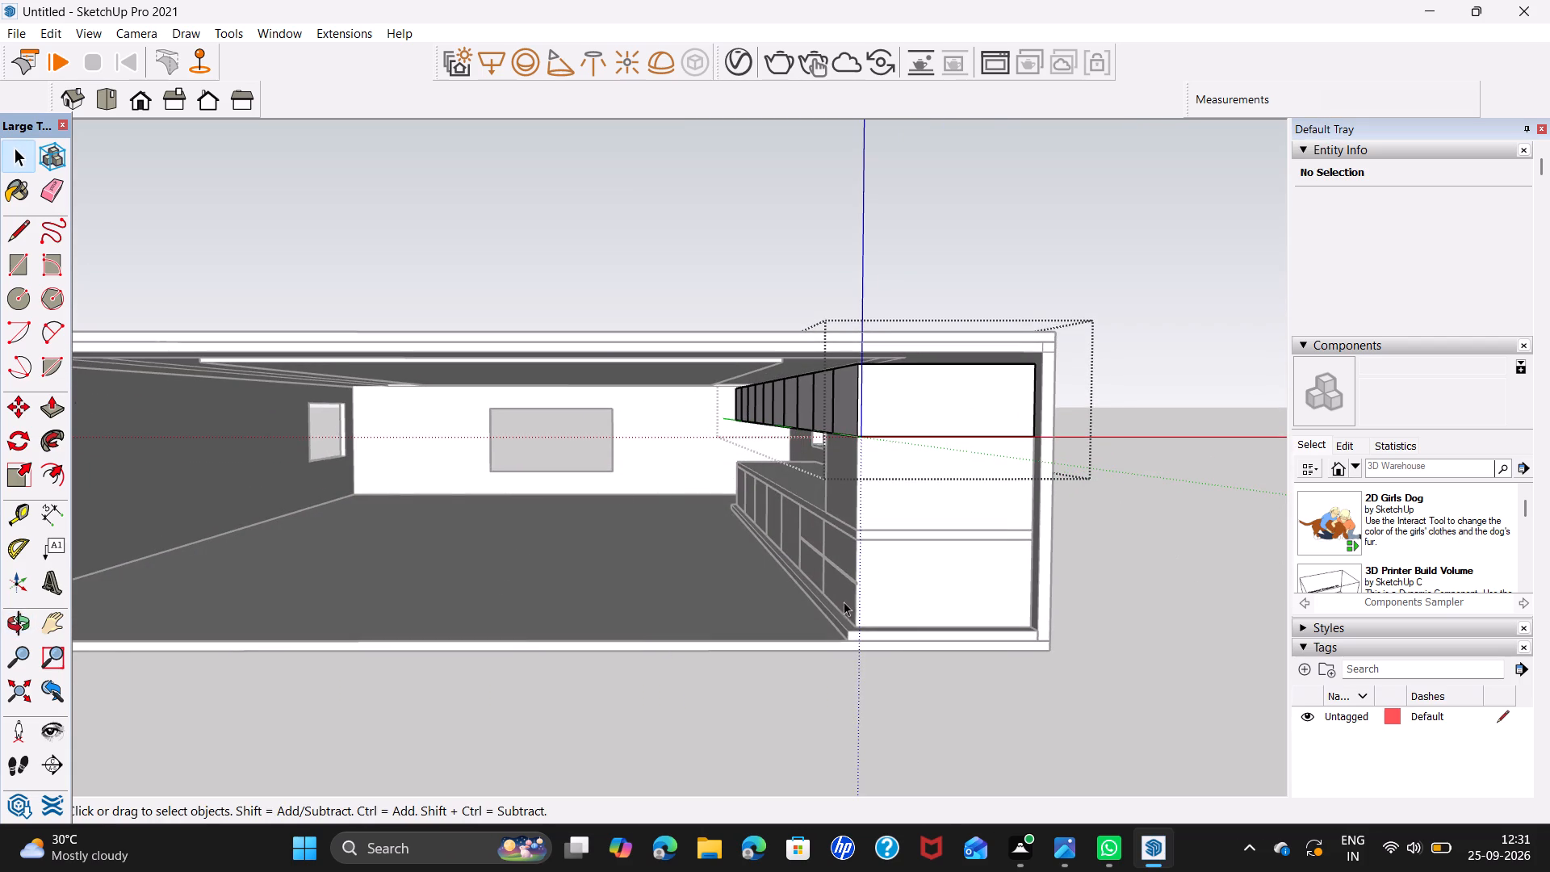
Examine the room from its open side, covering the cabinet run, the ceiling and the opposite wall with the window.
middle_drag(657, 561, 777, 531)
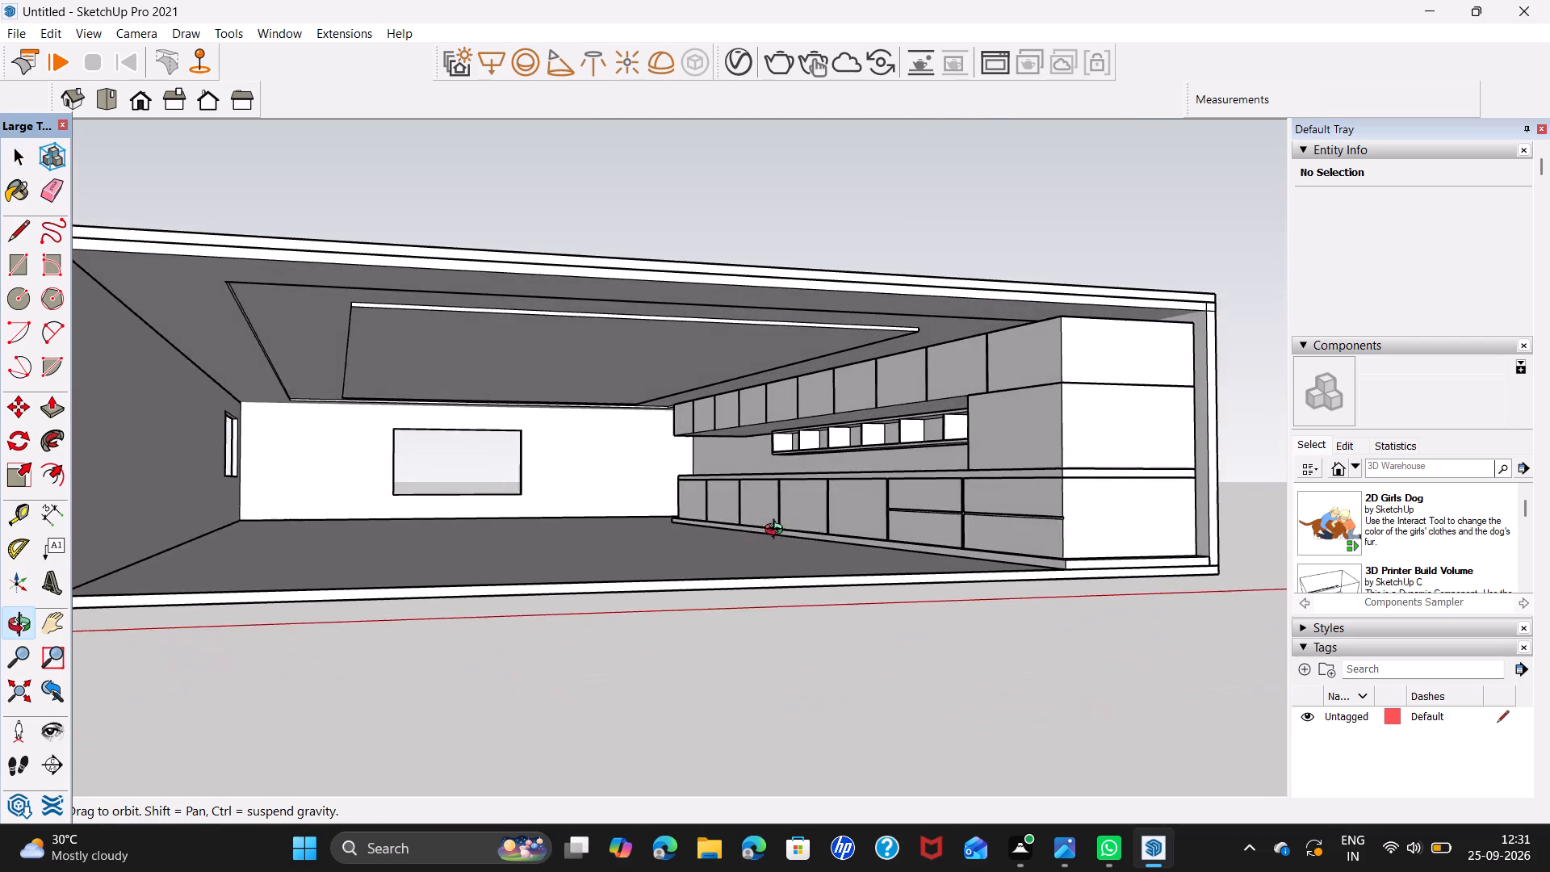
middle_drag(777, 531, 802, 534)
scroll(832, 512, up, 2)
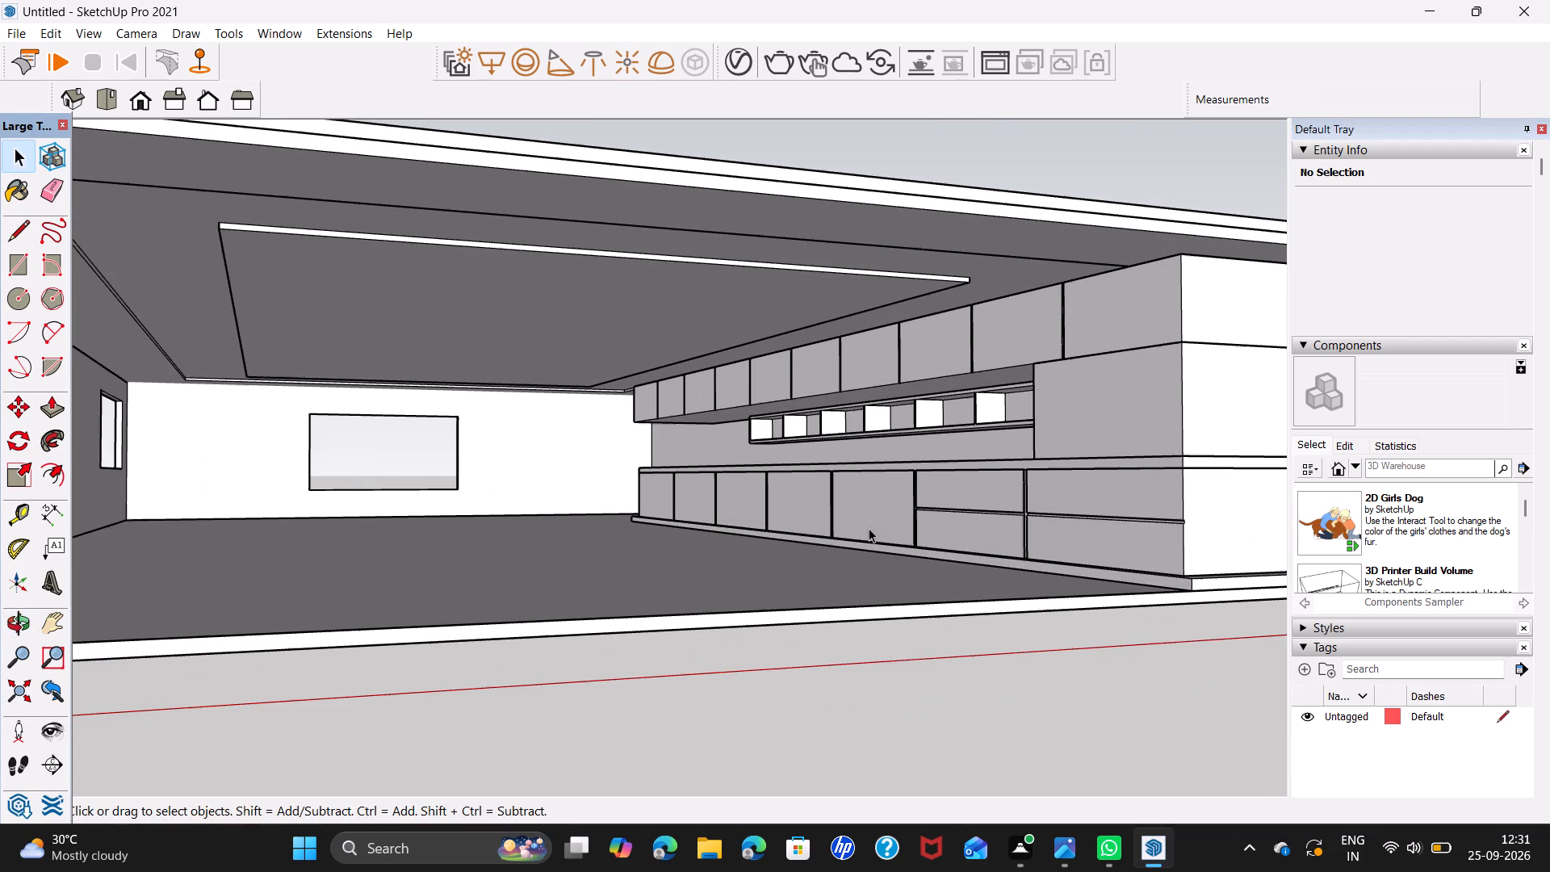
middle_drag(956, 544, 952, 547)
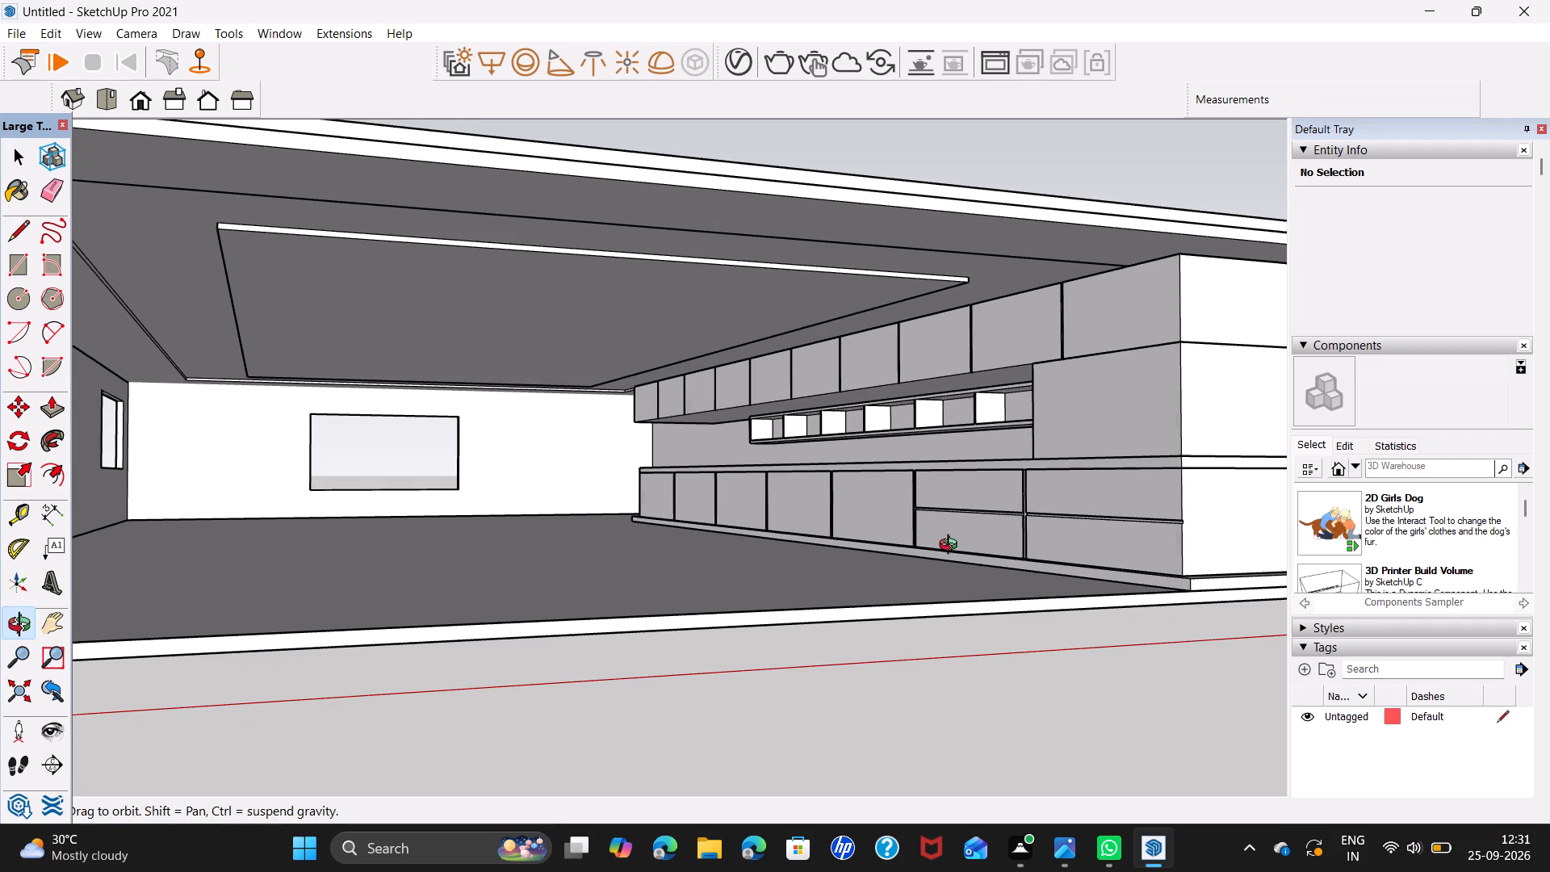
middle_drag(952, 547, 622, 560)
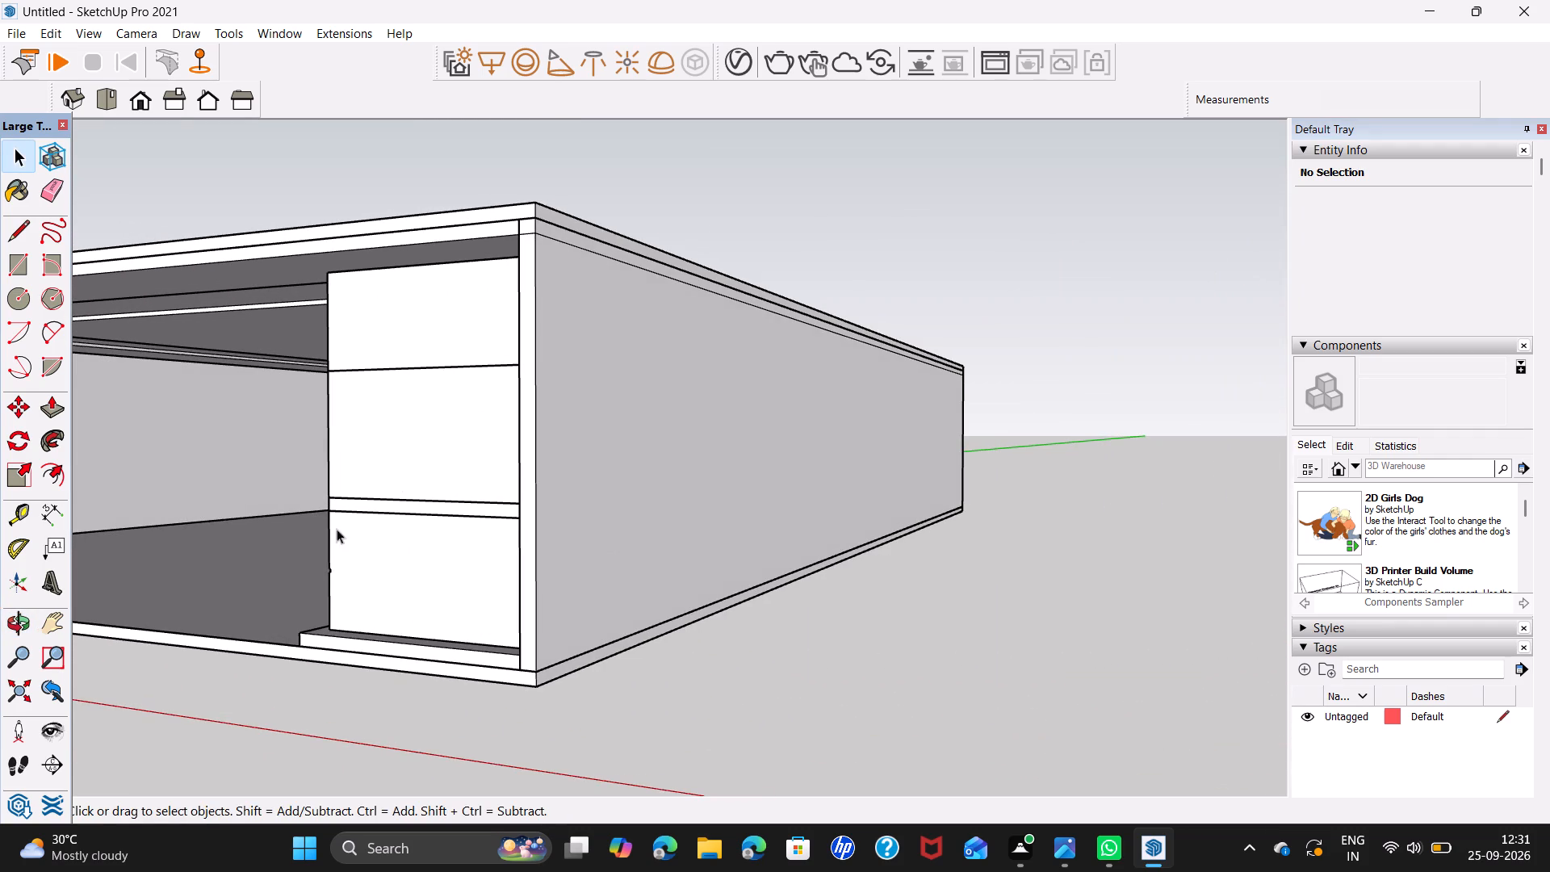
shift+middle_drag(302, 540, 773, 561)
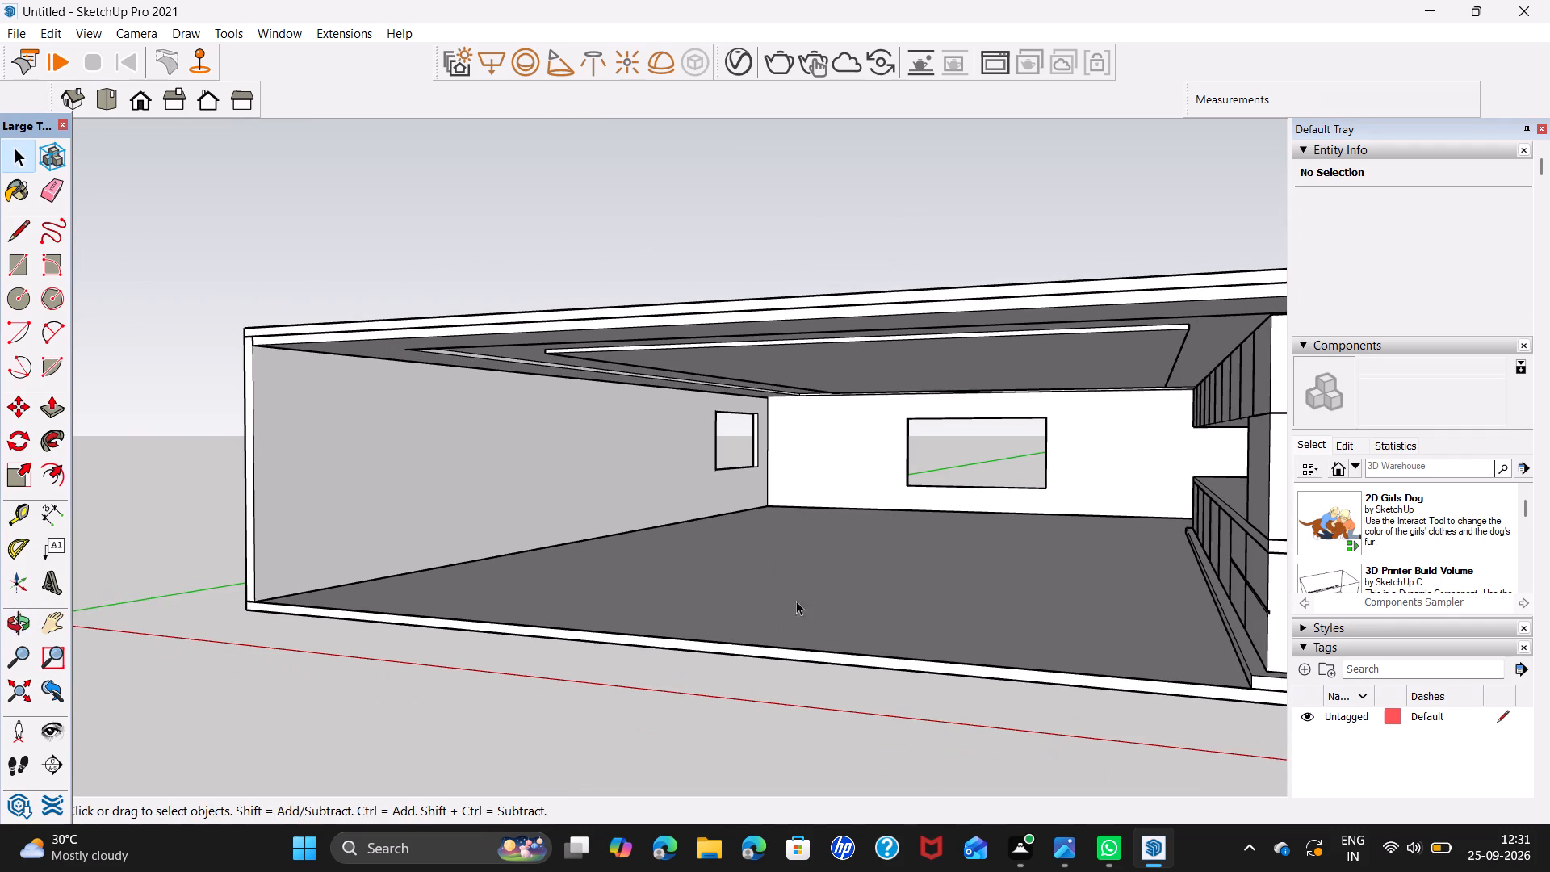
middle_drag(789, 601, 880, 604)
middle_drag(873, 565, 914, 574)
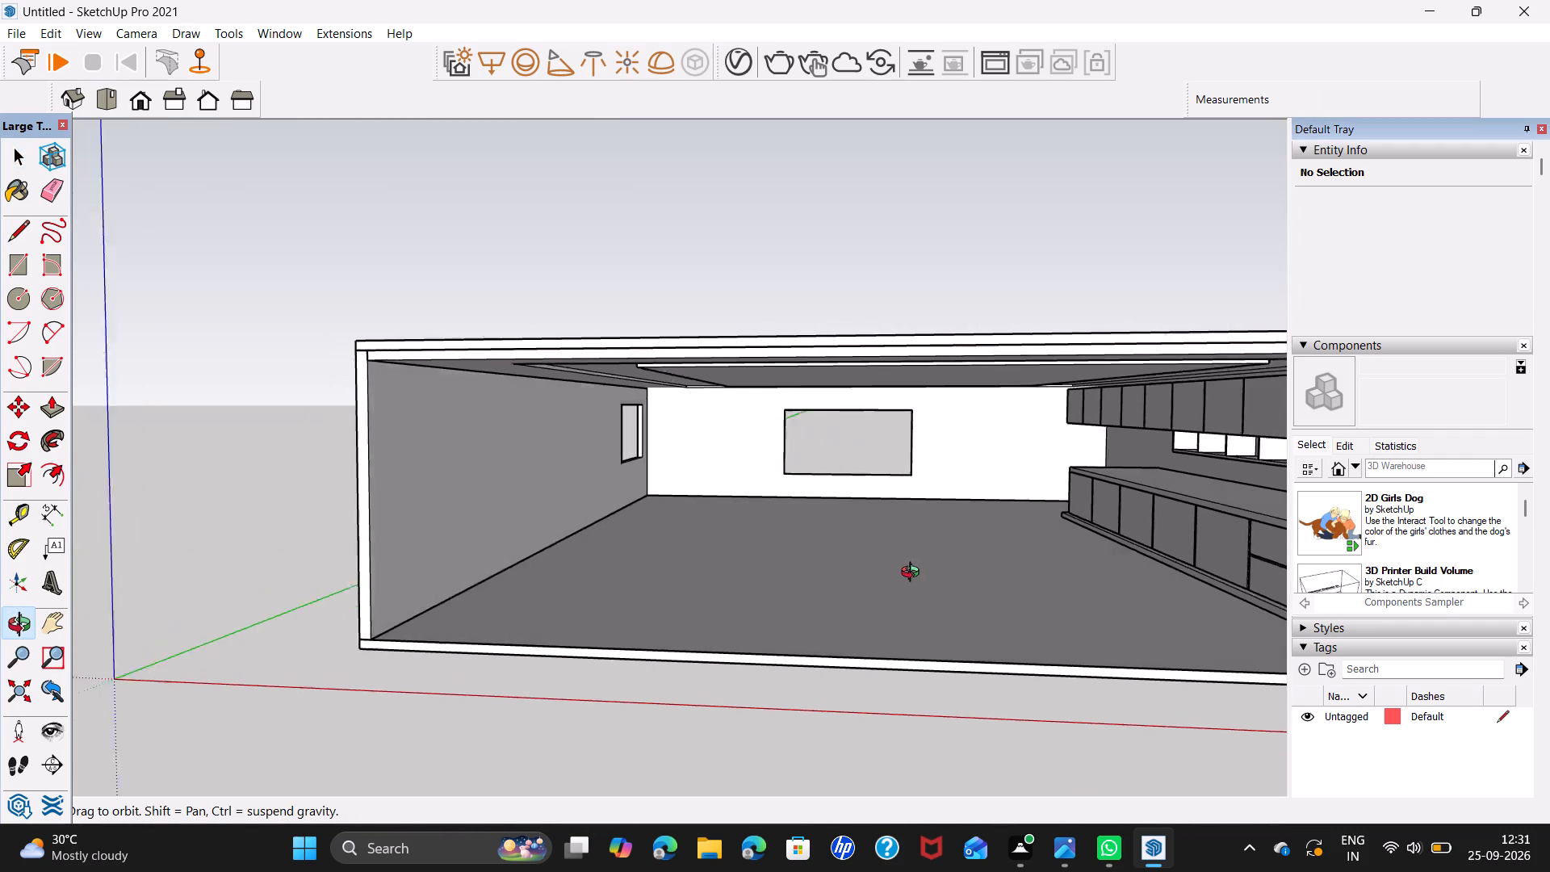
middle_drag(914, 574, 954, 576)
shift+middle_drag(962, 554, 804, 559)
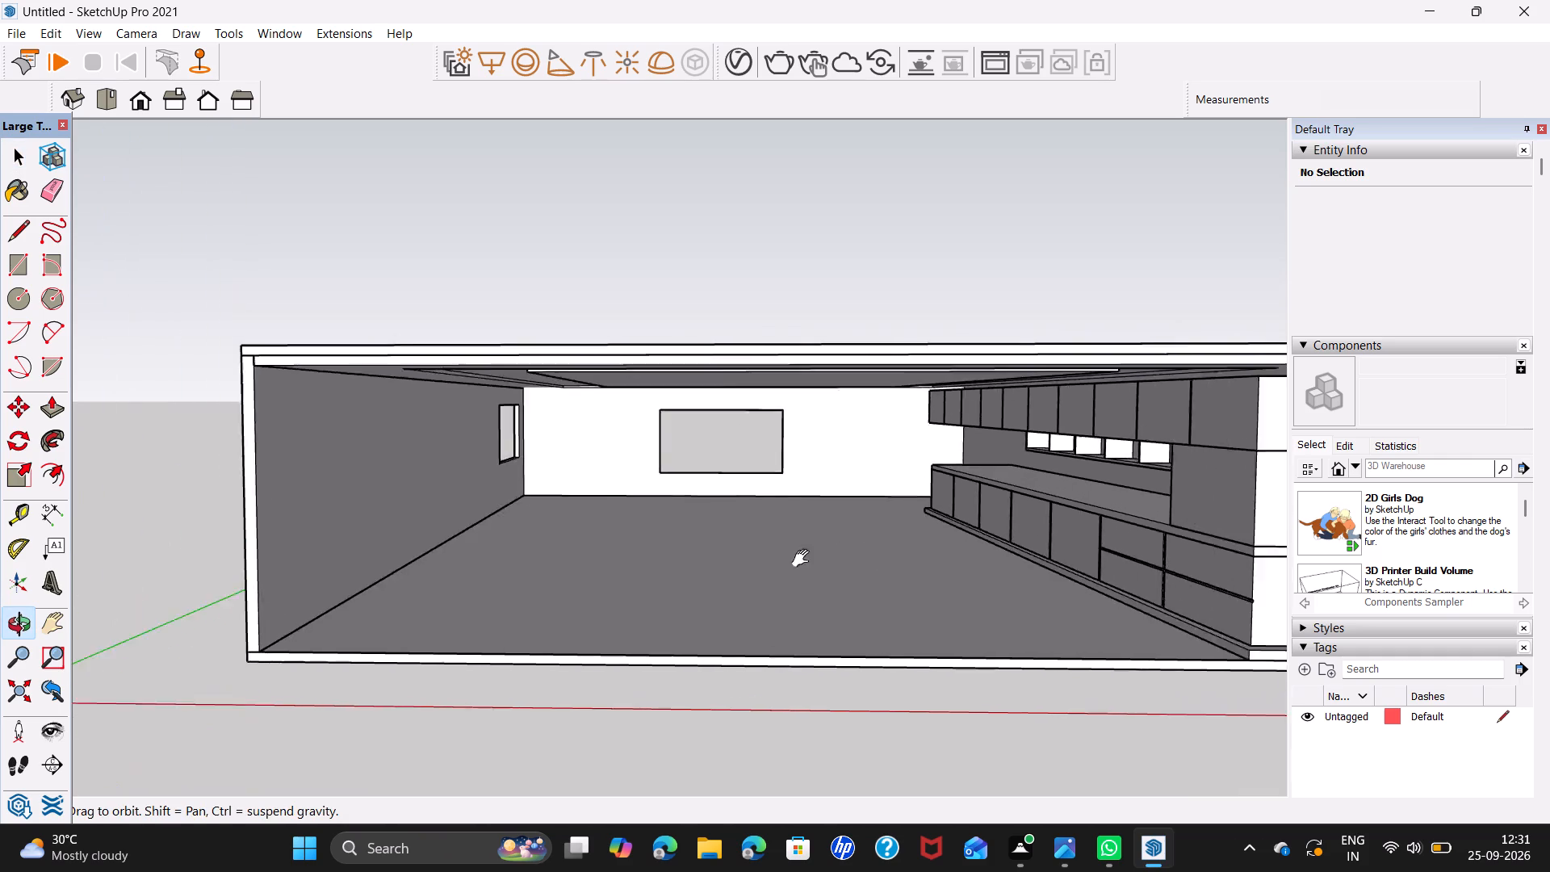
shift+middle_drag(804, 559, 735, 562)
scroll(726, 603, up, 1)
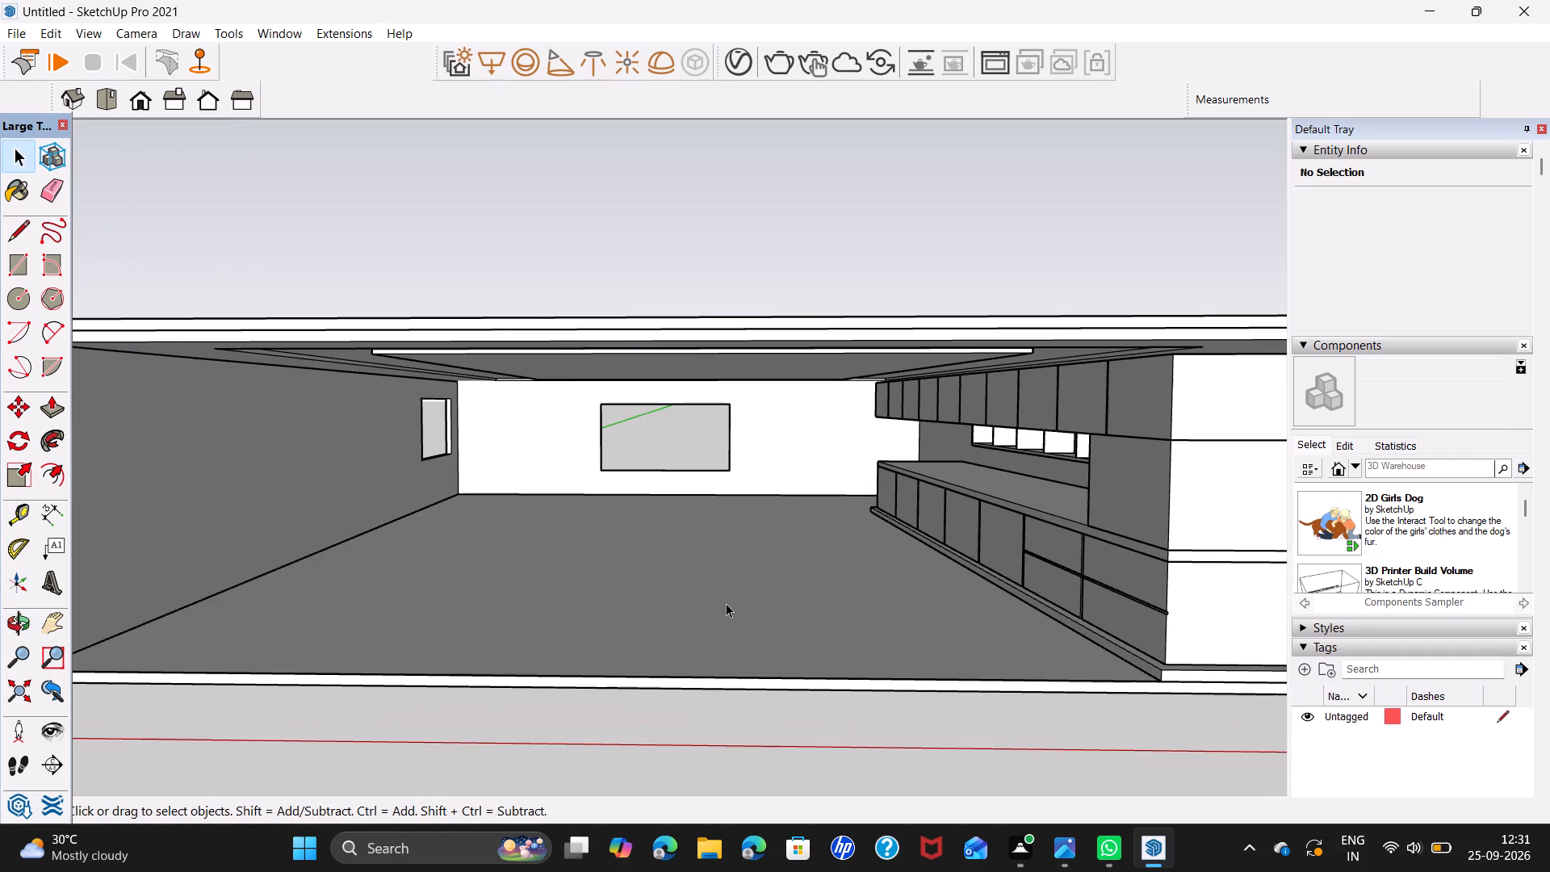
middle_drag(906, 601, 881, 597)
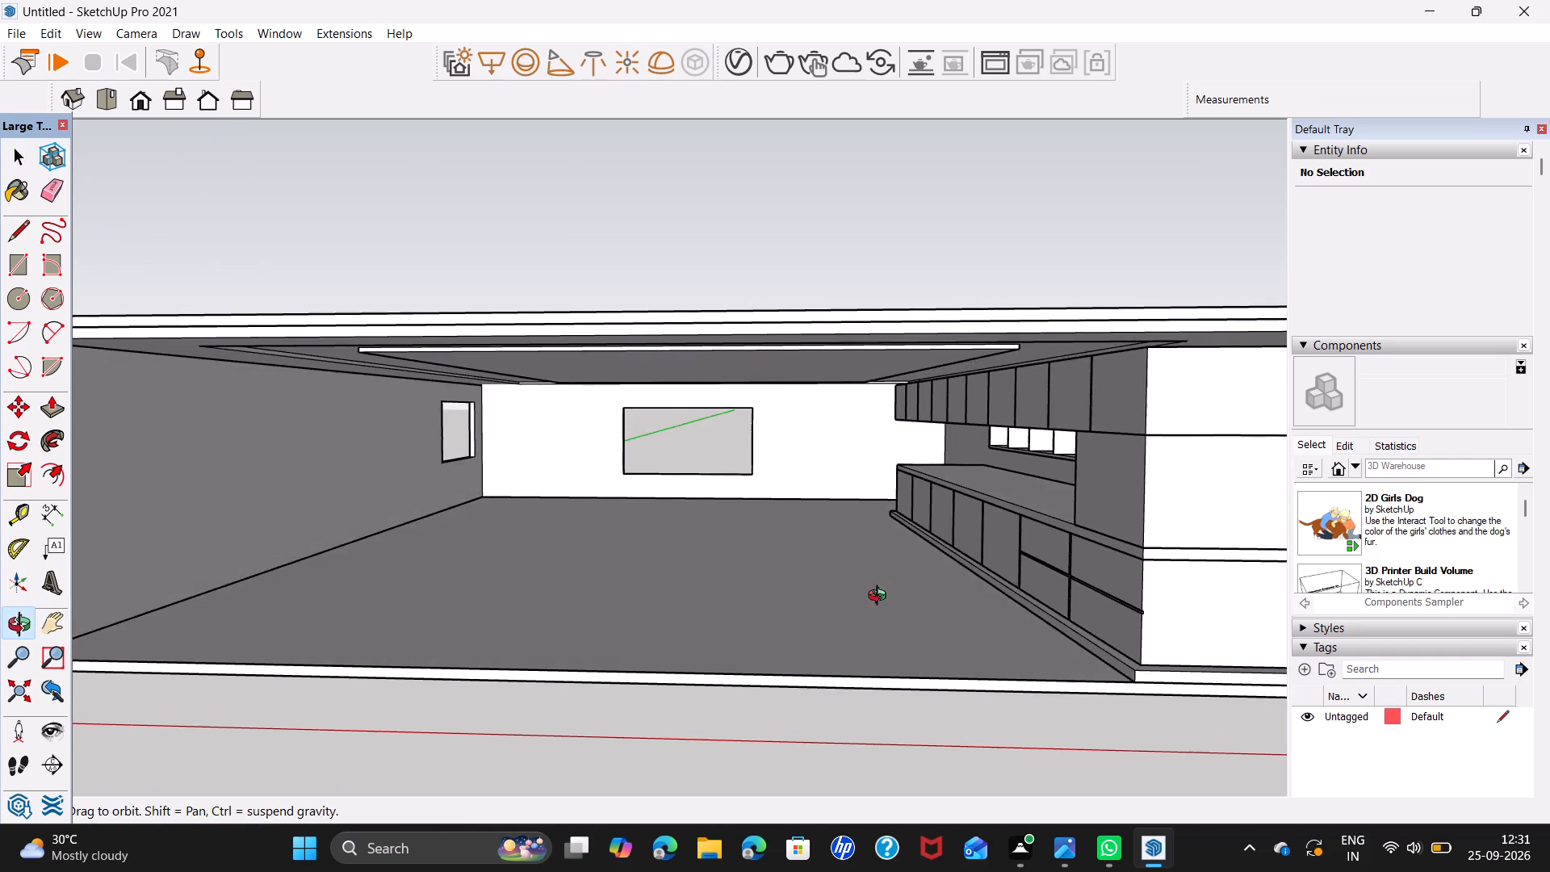
middle_drag(881, 597, 695, 600)
shift+middle_drag(689, 581, 886, 603)
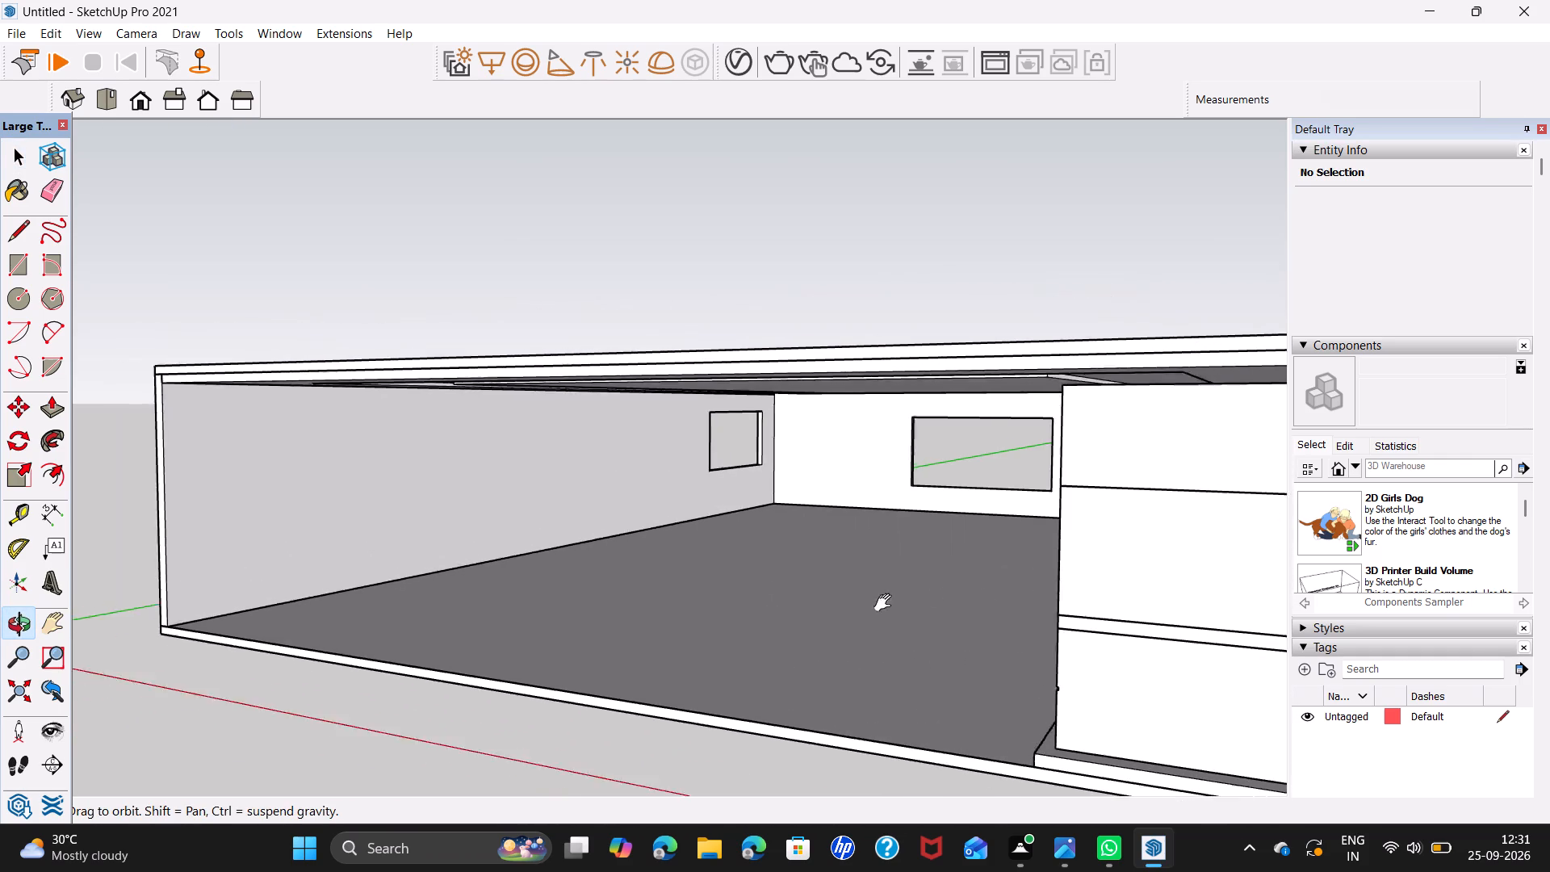
shift+middle_drag(886, 603, 968, 604)
middle_drag(987, 640, 919, 600)
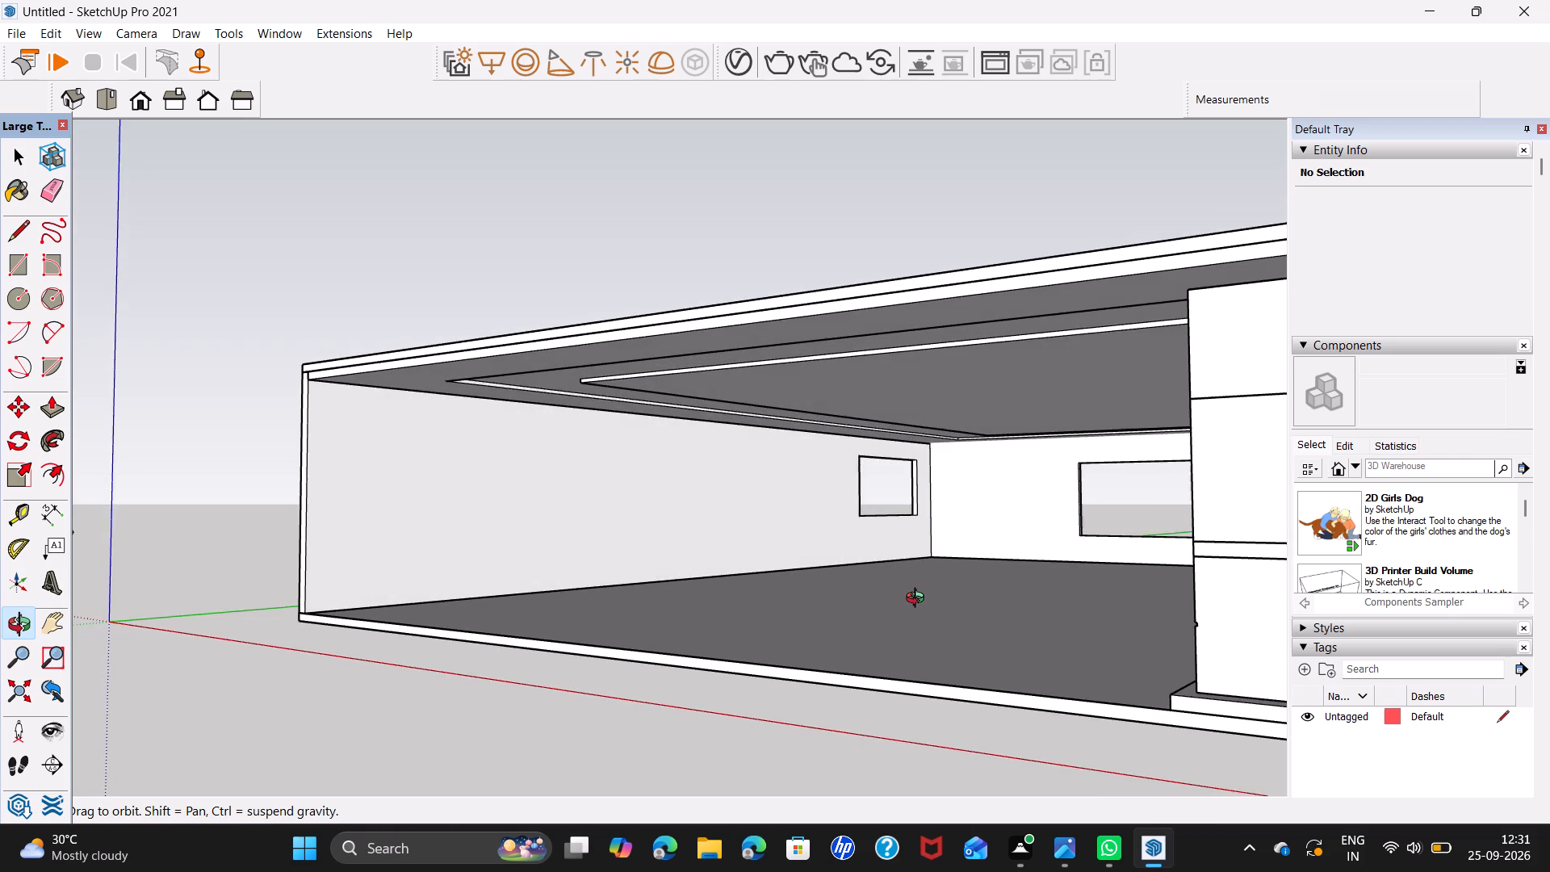
middle_drag(919, 600, 901, 625)
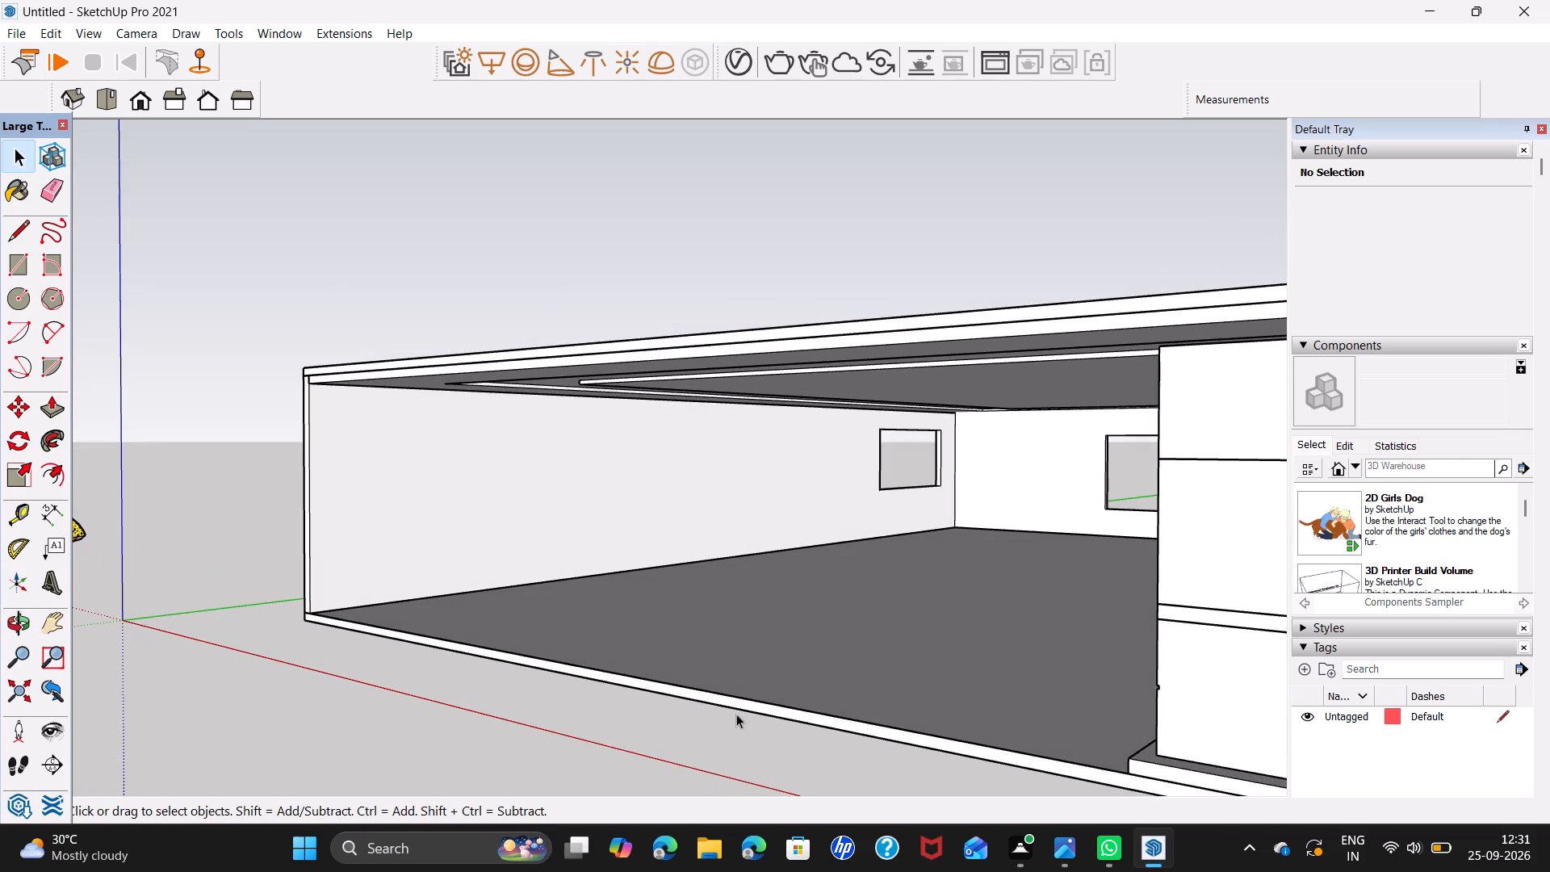
Draw a floor rectangle about 41' by 7' 7" along the wall opposite the cabinets, from its open-end corner, and reverse its face.
key(r)
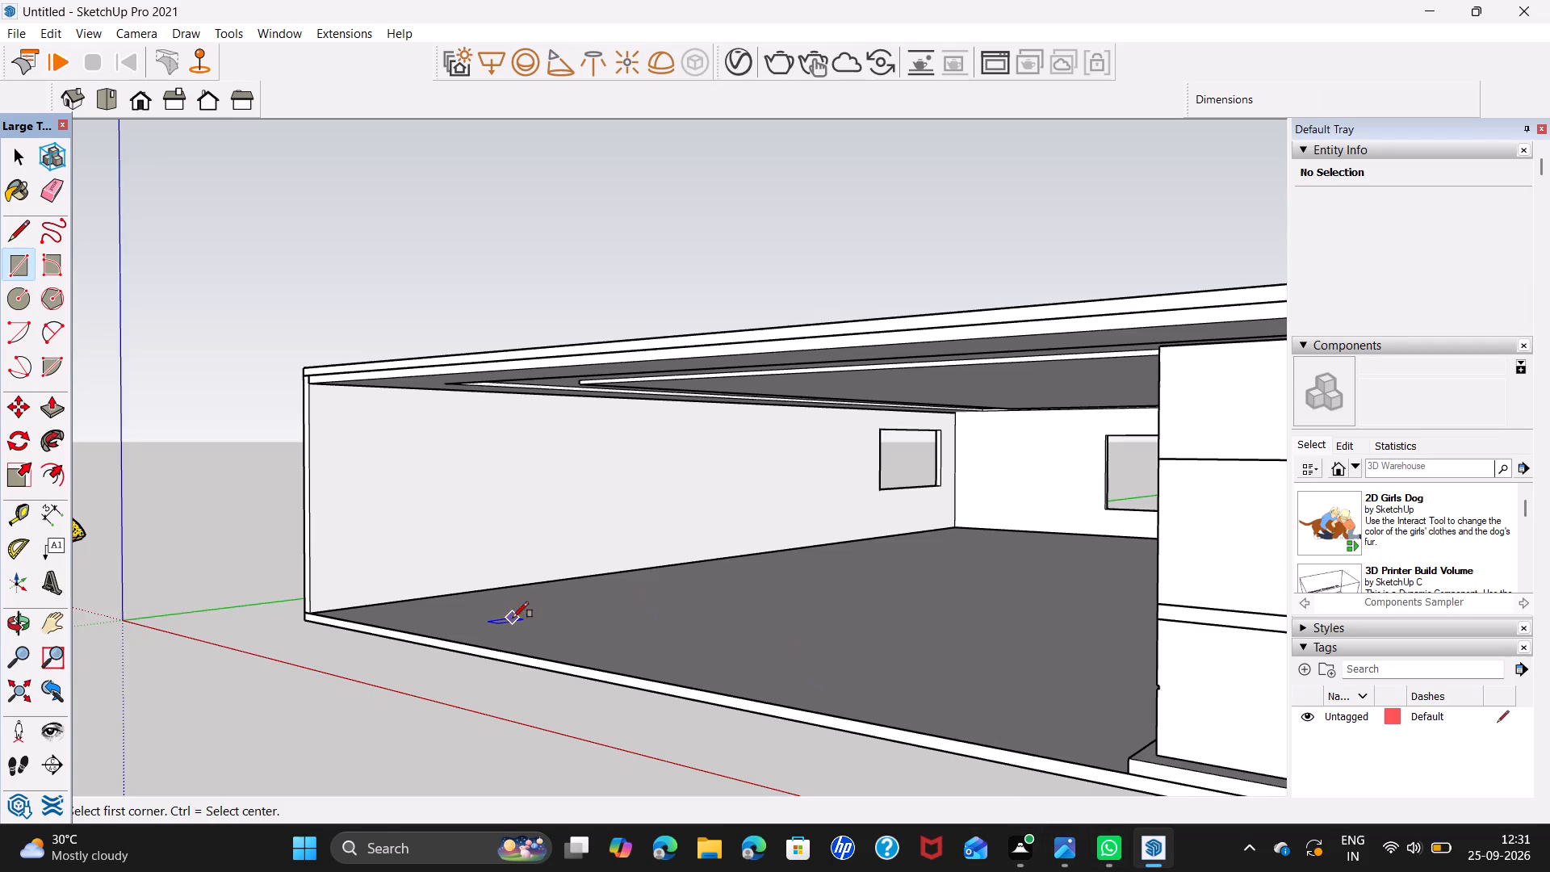
click(317, 607)
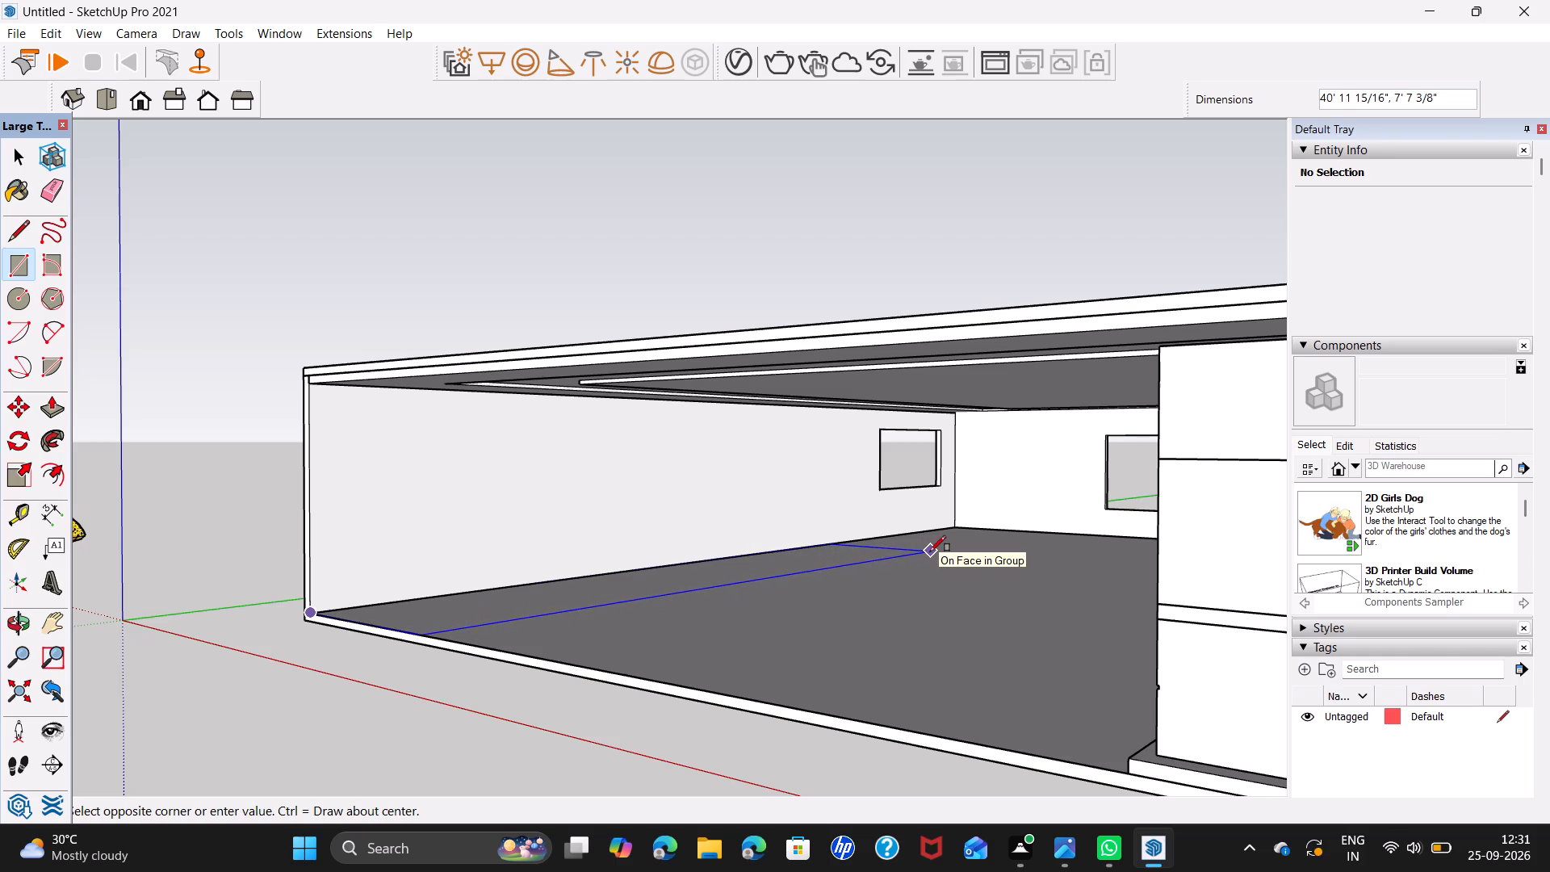
click(930, 551)
key(space)
middle_drag(754, 566, 757, 593)
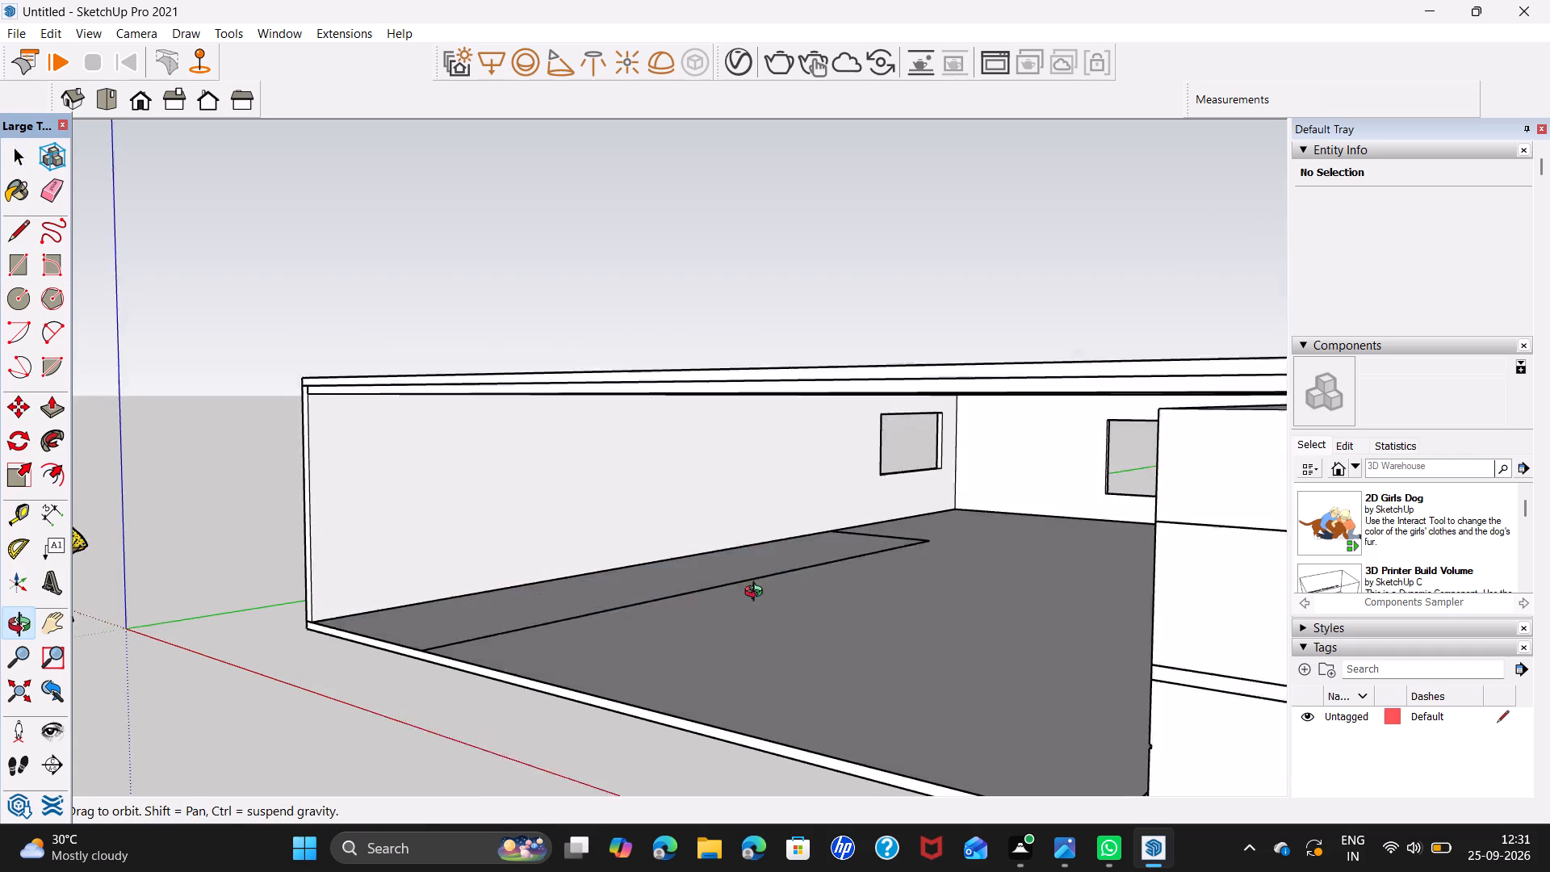
middle_drag(757, 593, 765, 607)
right_click(715, 564)
click(810, 419)
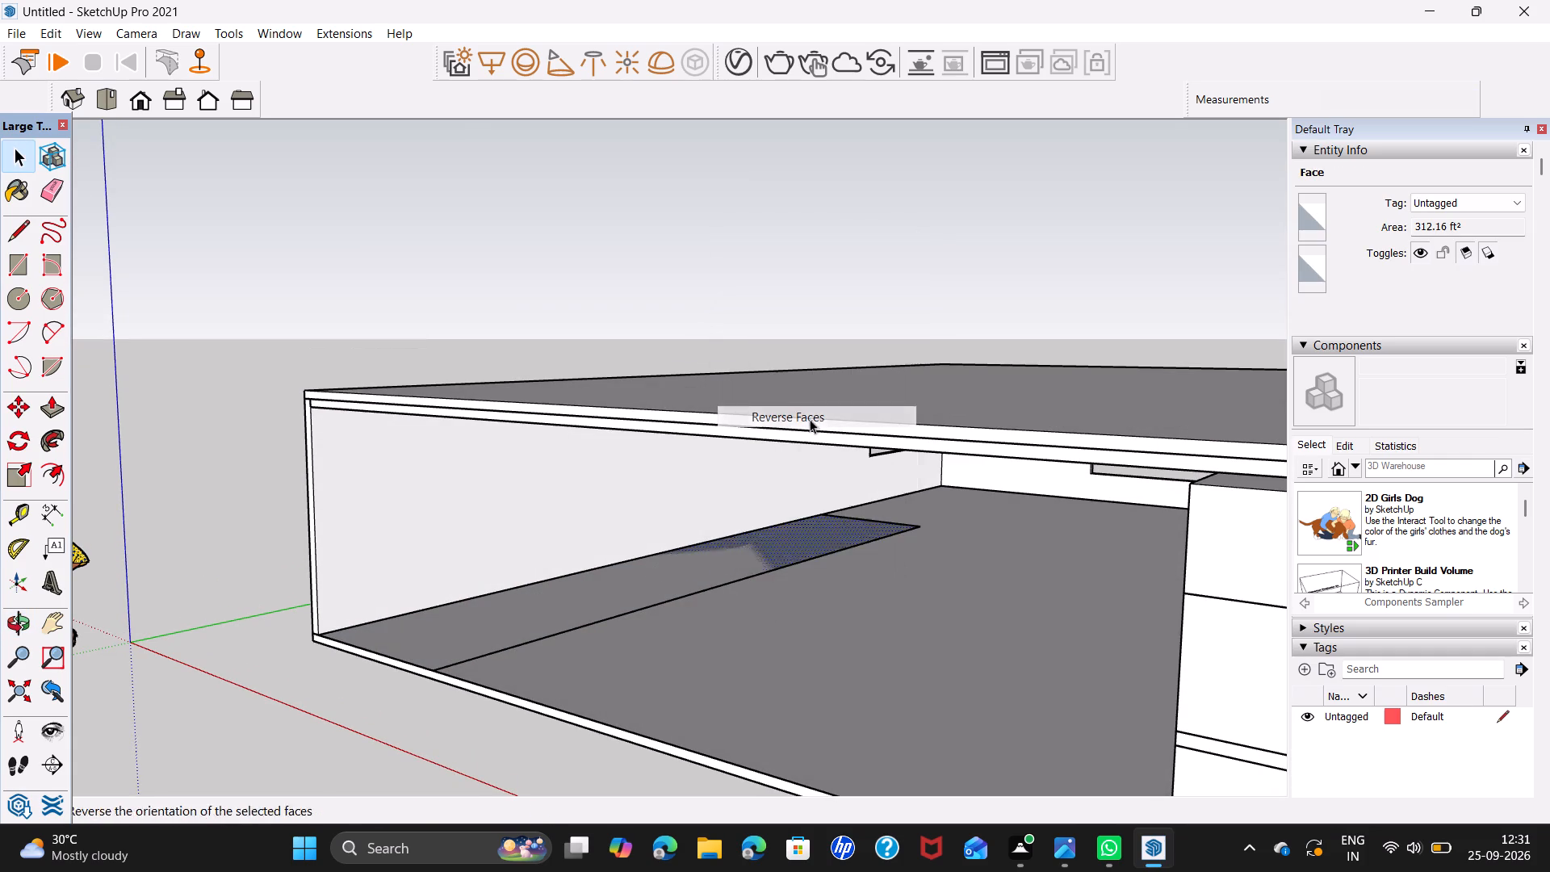
Push/Pull the floor rectangle up 4" into a low base slab.
click(690, 567)
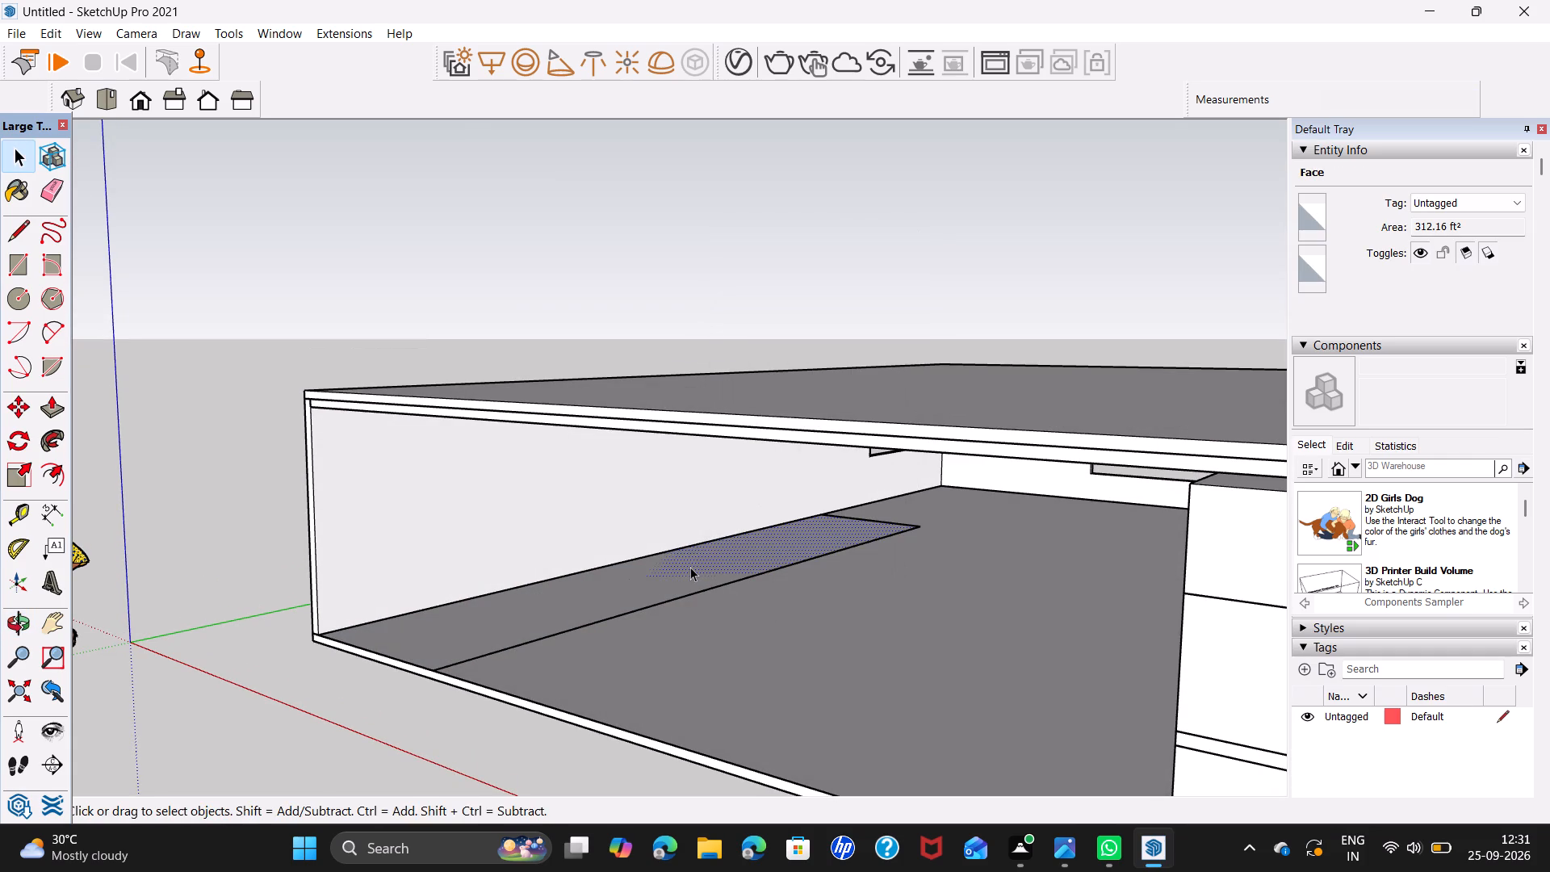
key(p)
click(690, 567)
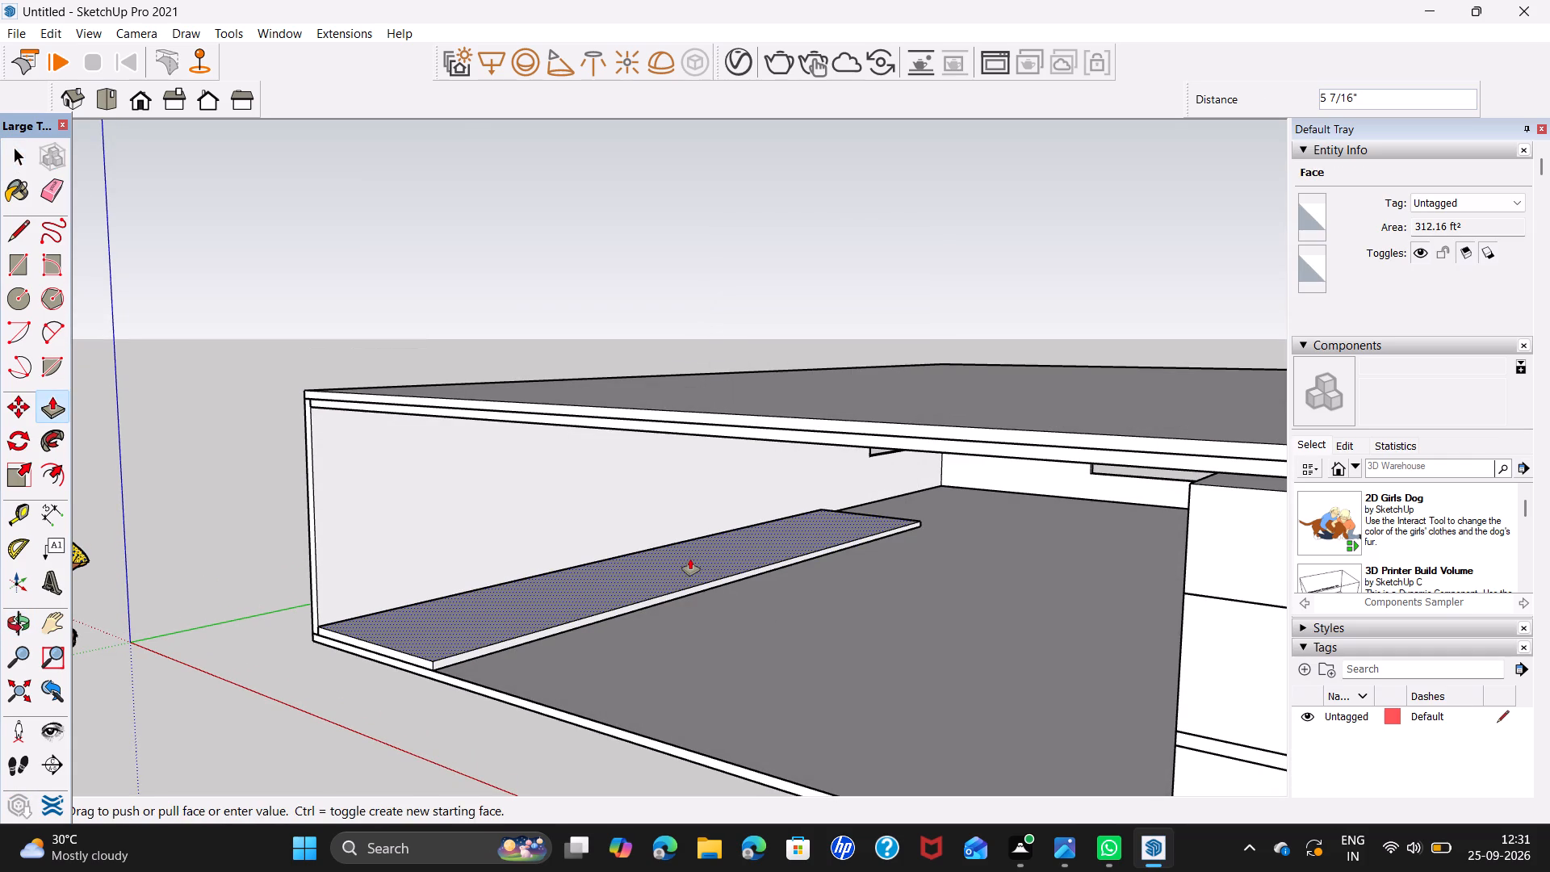
key(4)
key(Return)
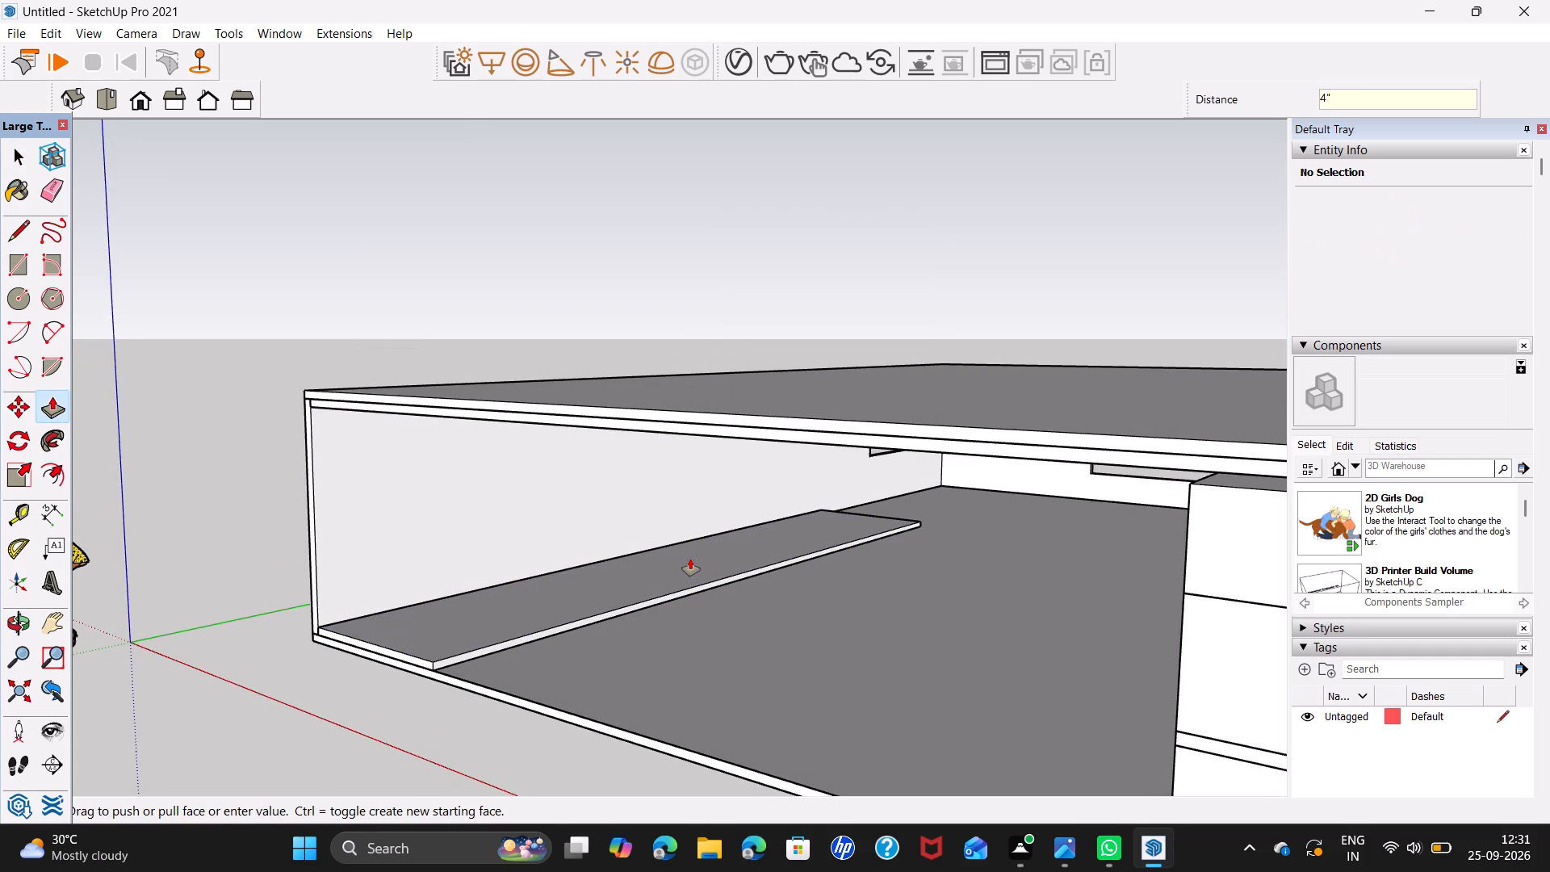
Make the whole 4" base slab a group and deselect it.
key(space)
triple_click(688, 569)
click(686, 569)
right_click(686, 569)
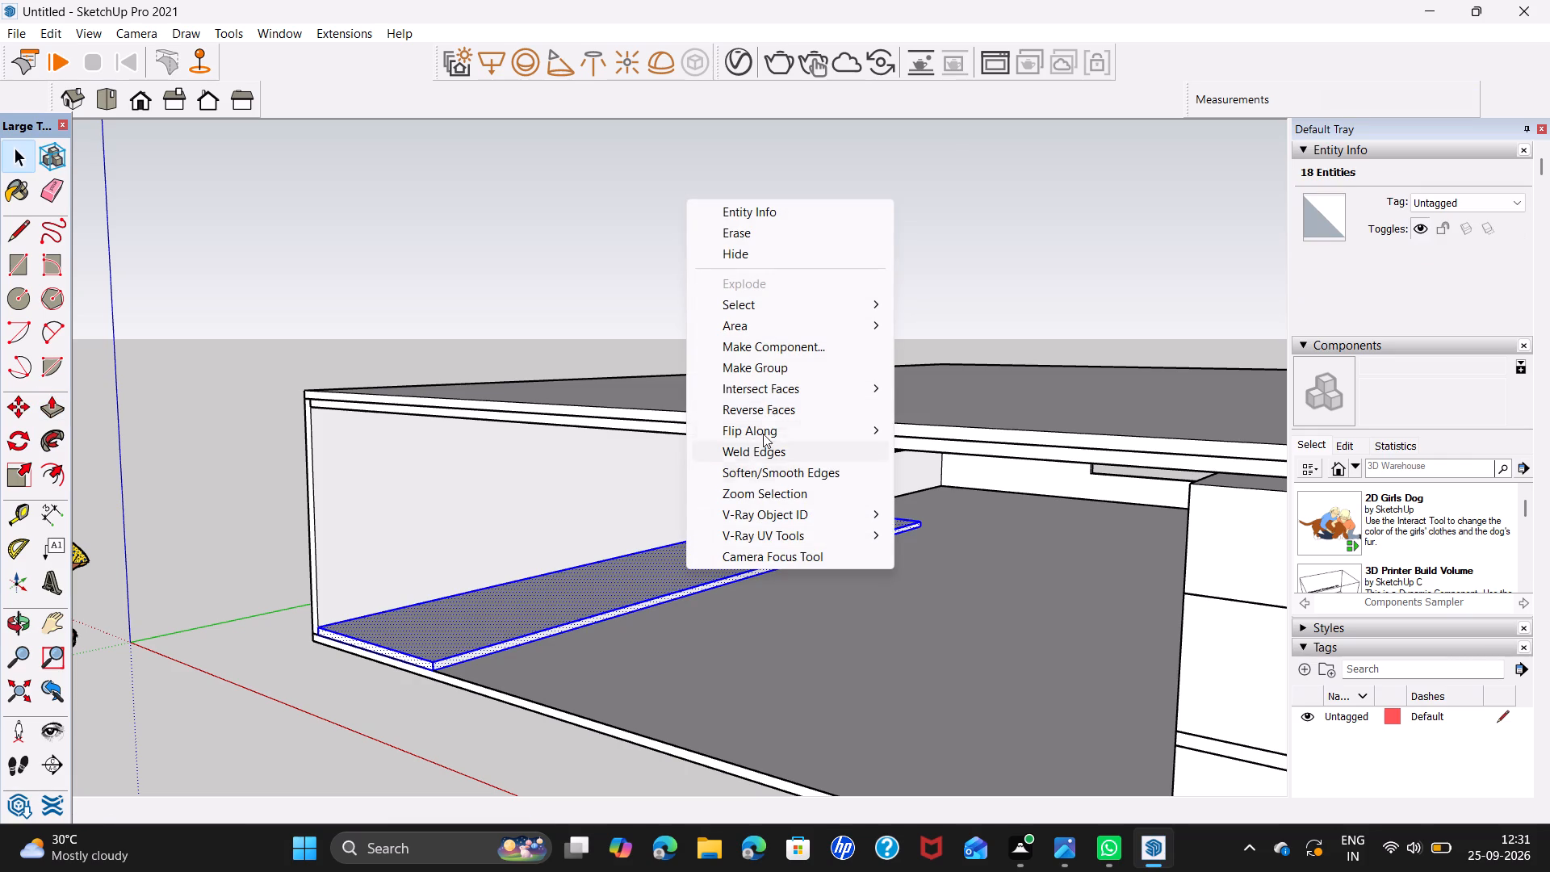
click(791, 375)
key(space)
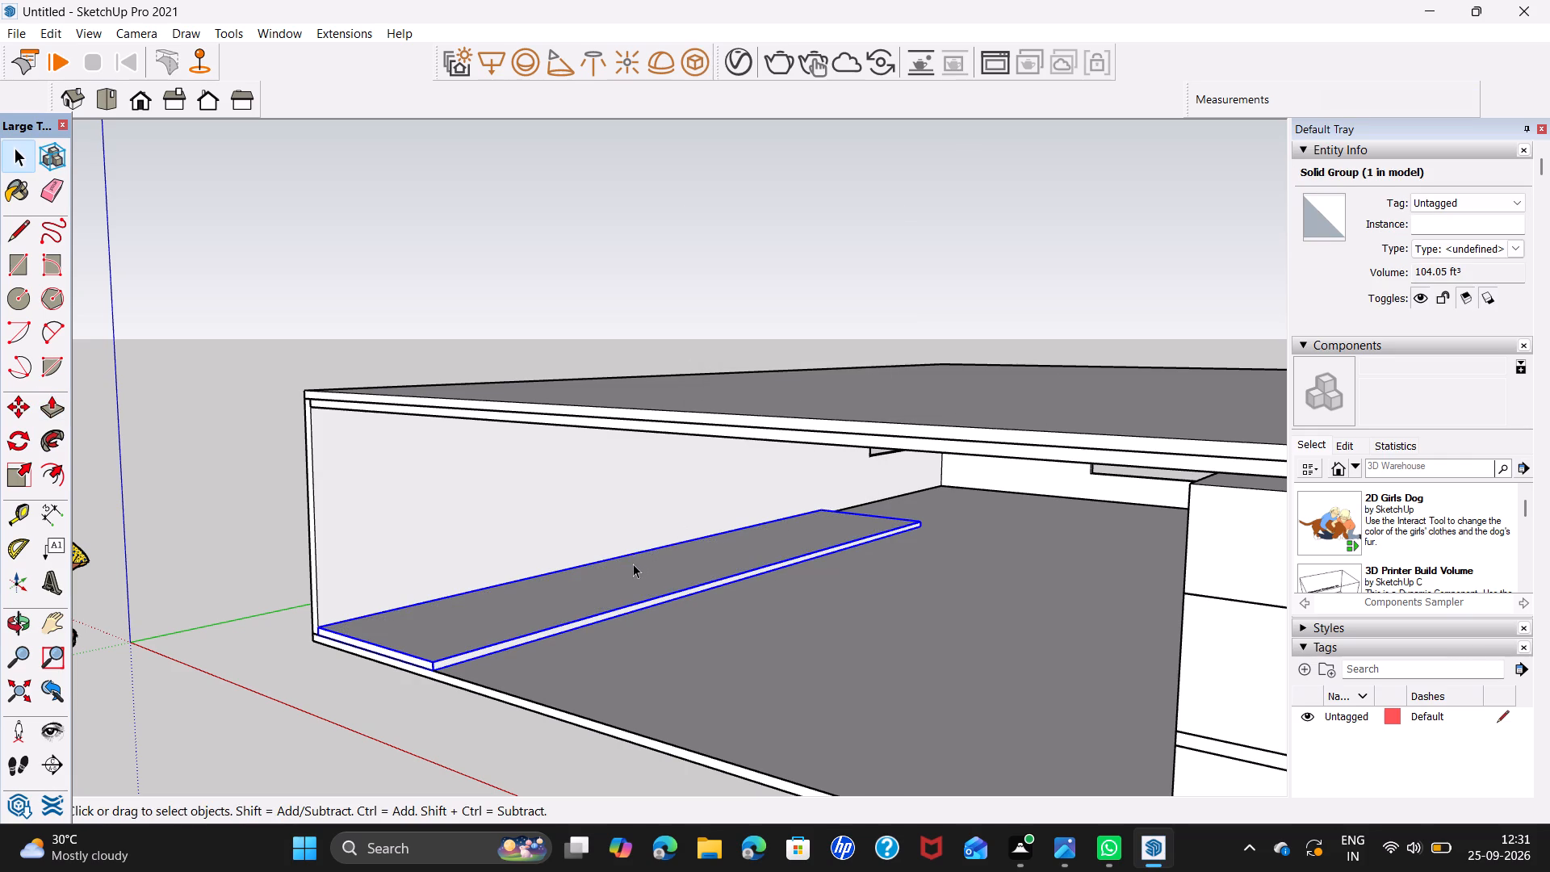
click(387, 698)
Draw a rectangle about 7' 4" by 39' 8" on top of the base slab, flush with the wall and inset from the other edges.
scroll(438, 633, up, 1)
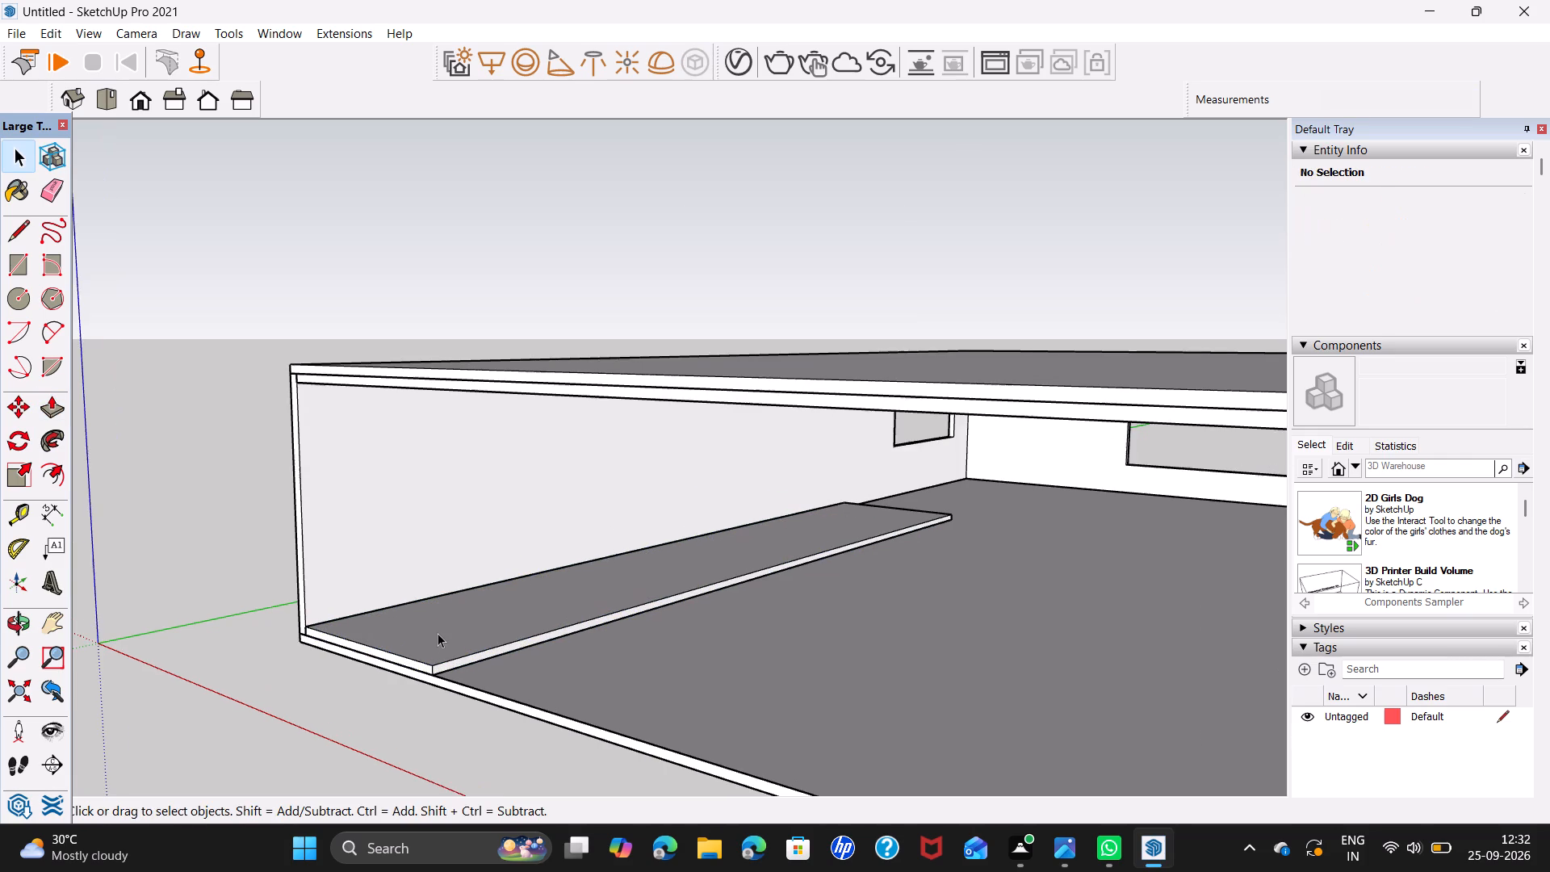
middle_drag(438, 633, 449, 657)
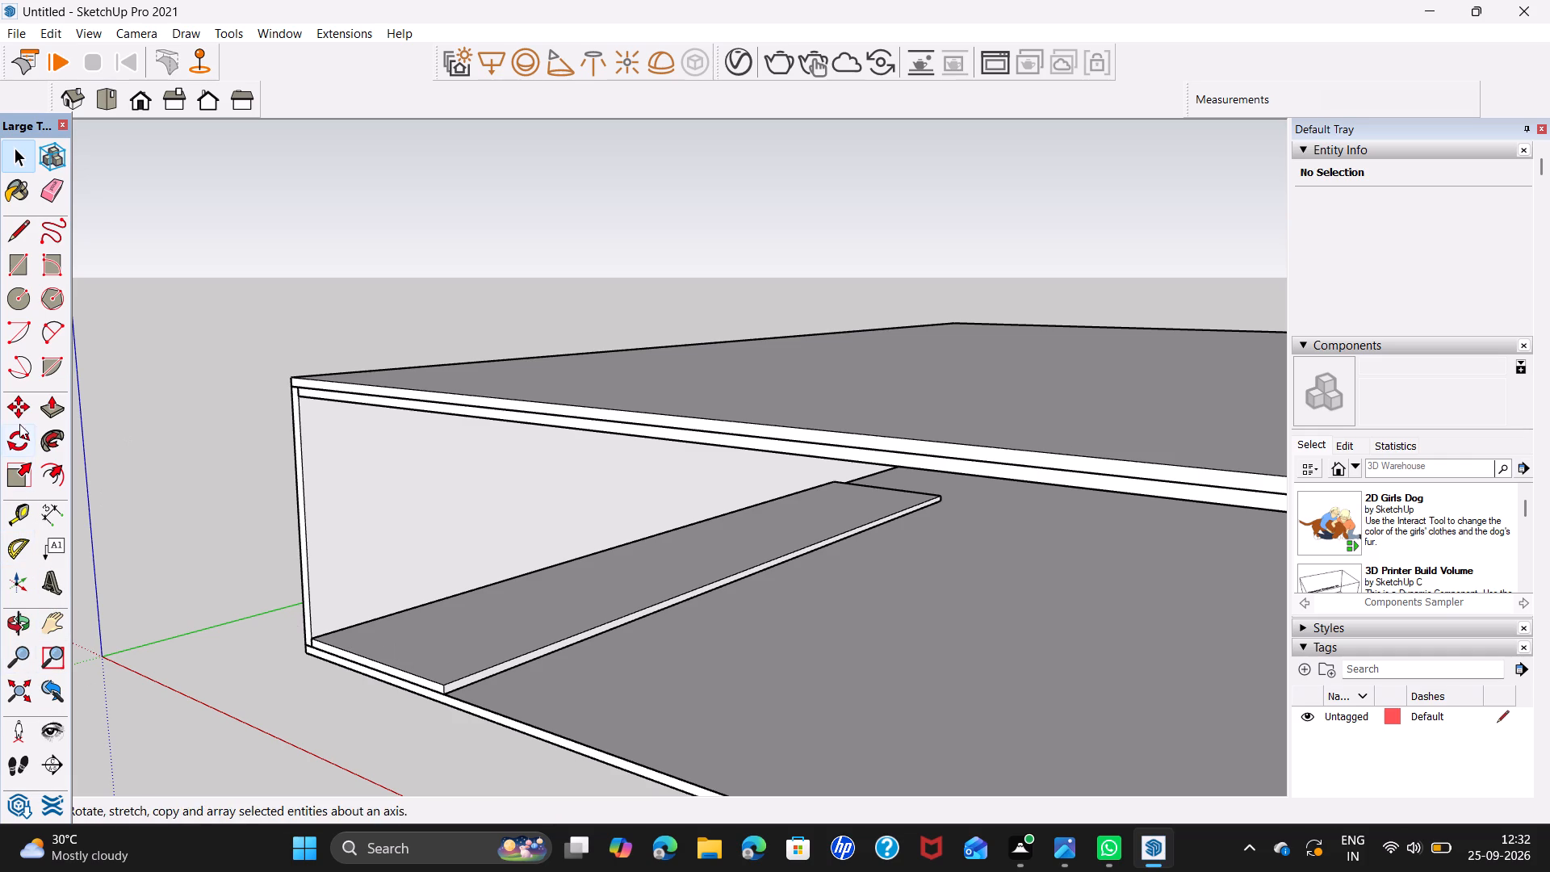
key(r)
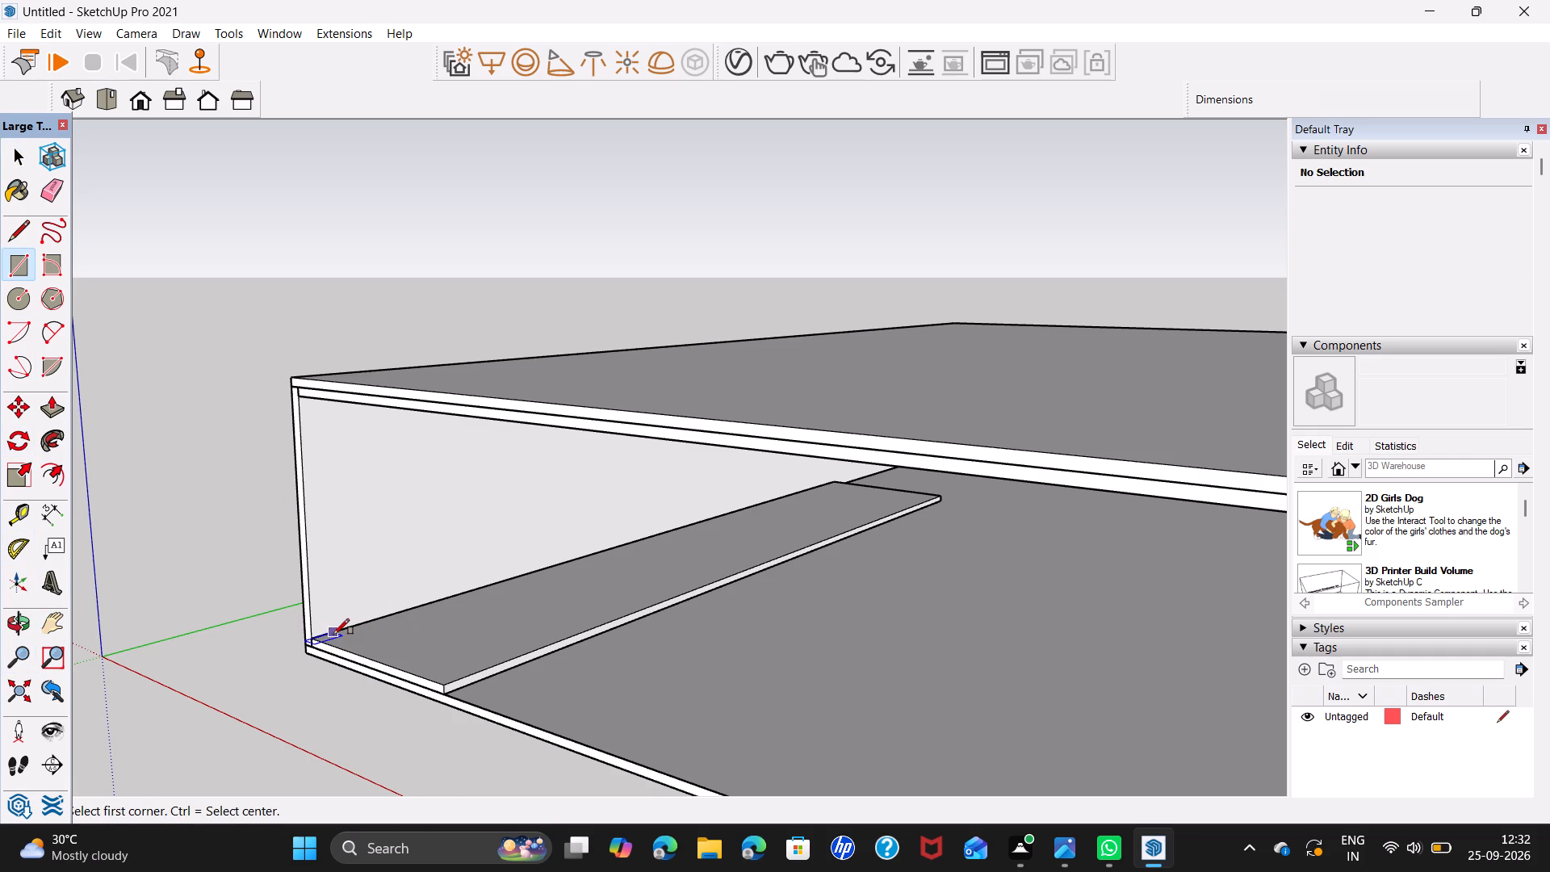
click(328, 631)
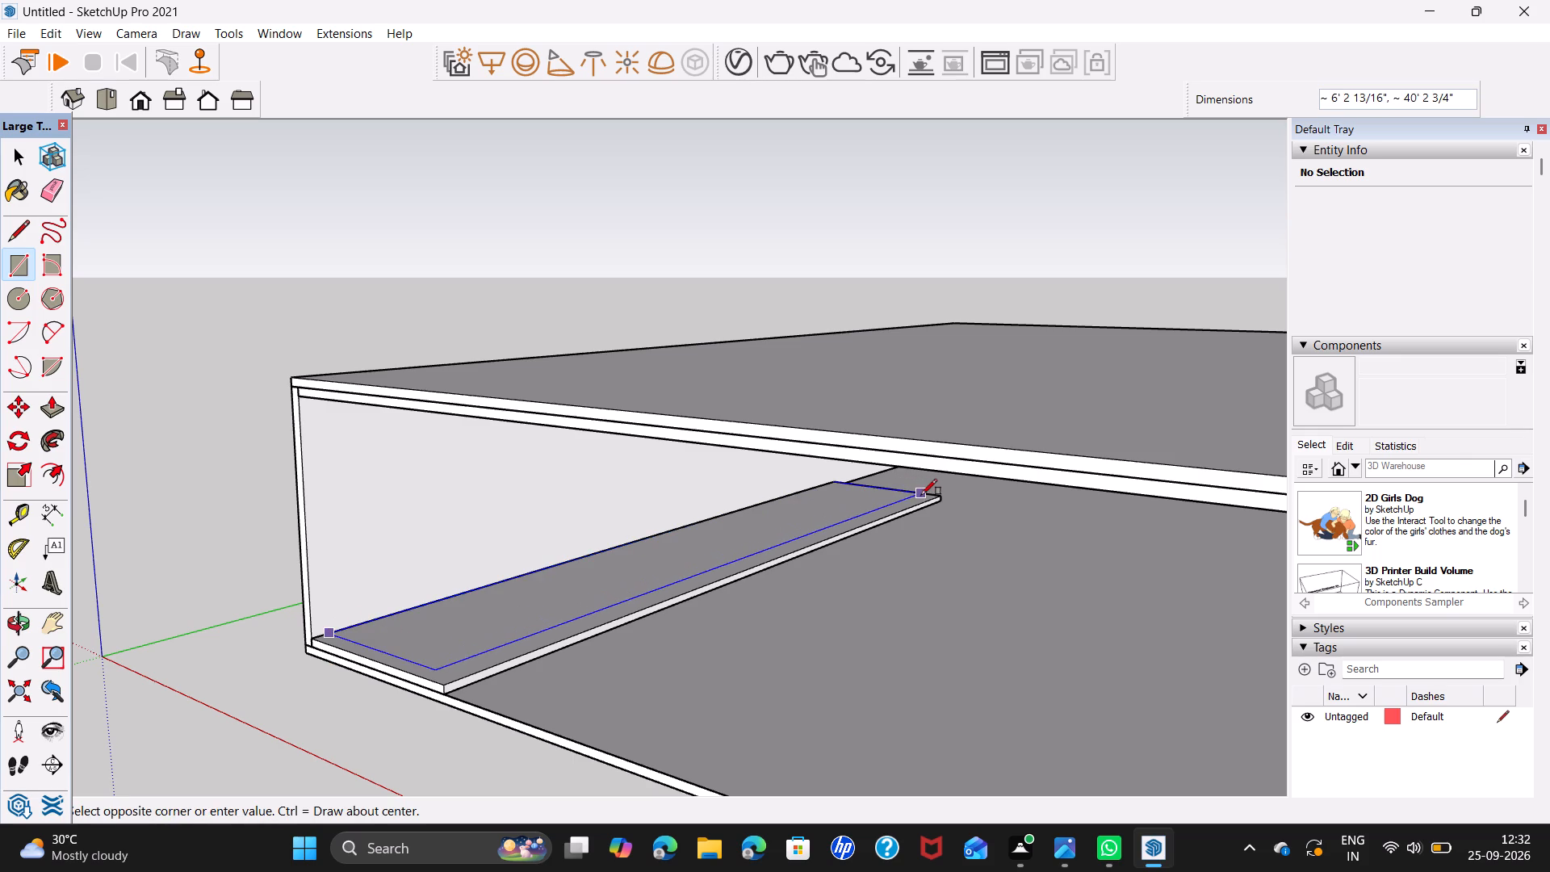
scroll(924, 499, up, 14)
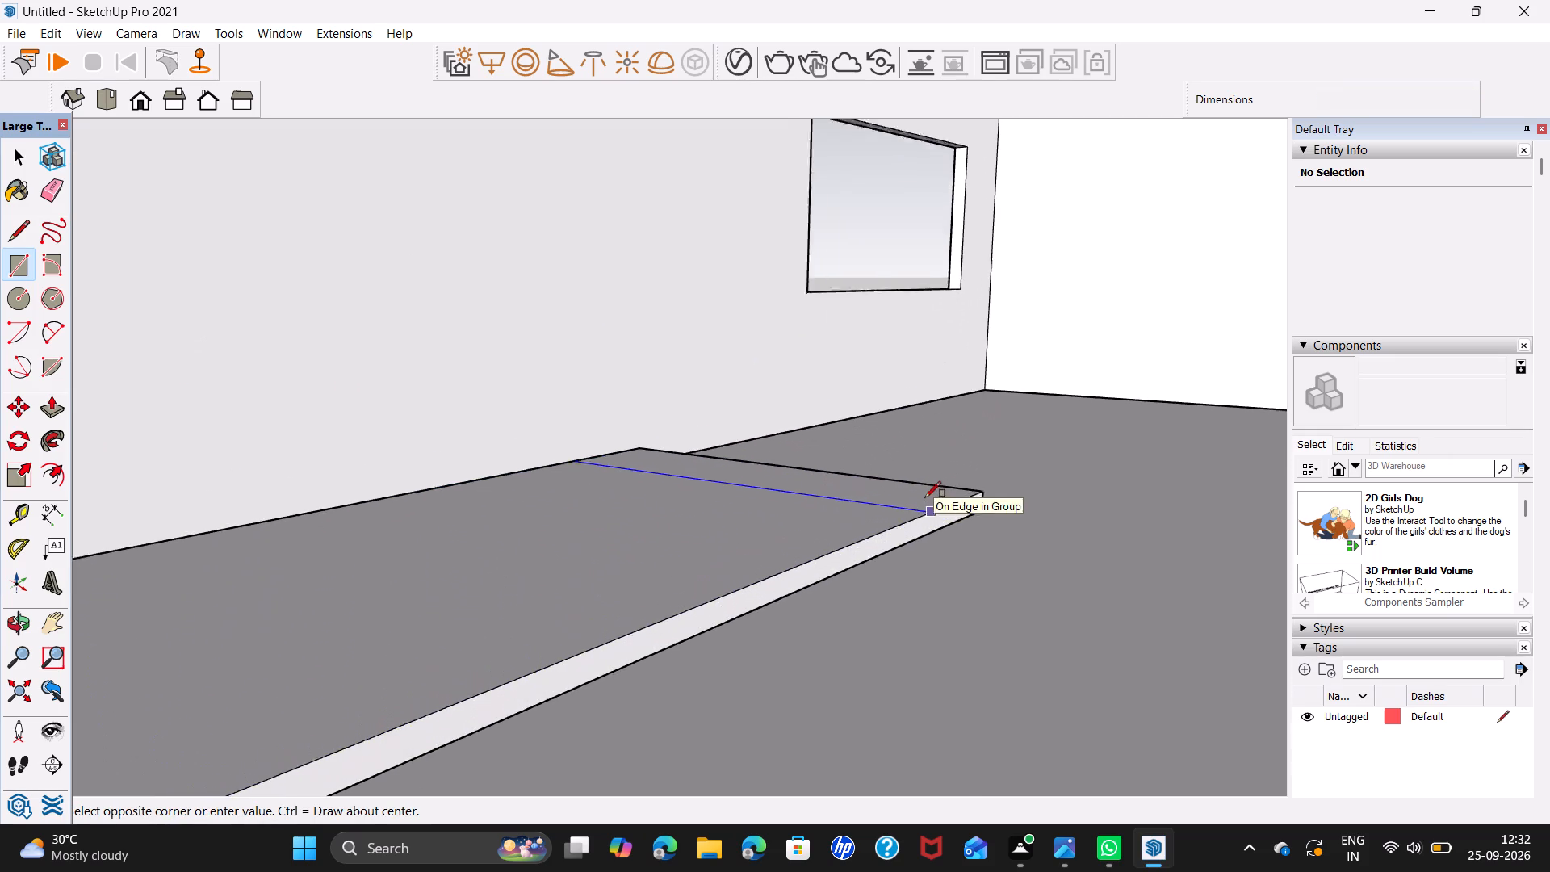
scroll(925, 497, up, 9)
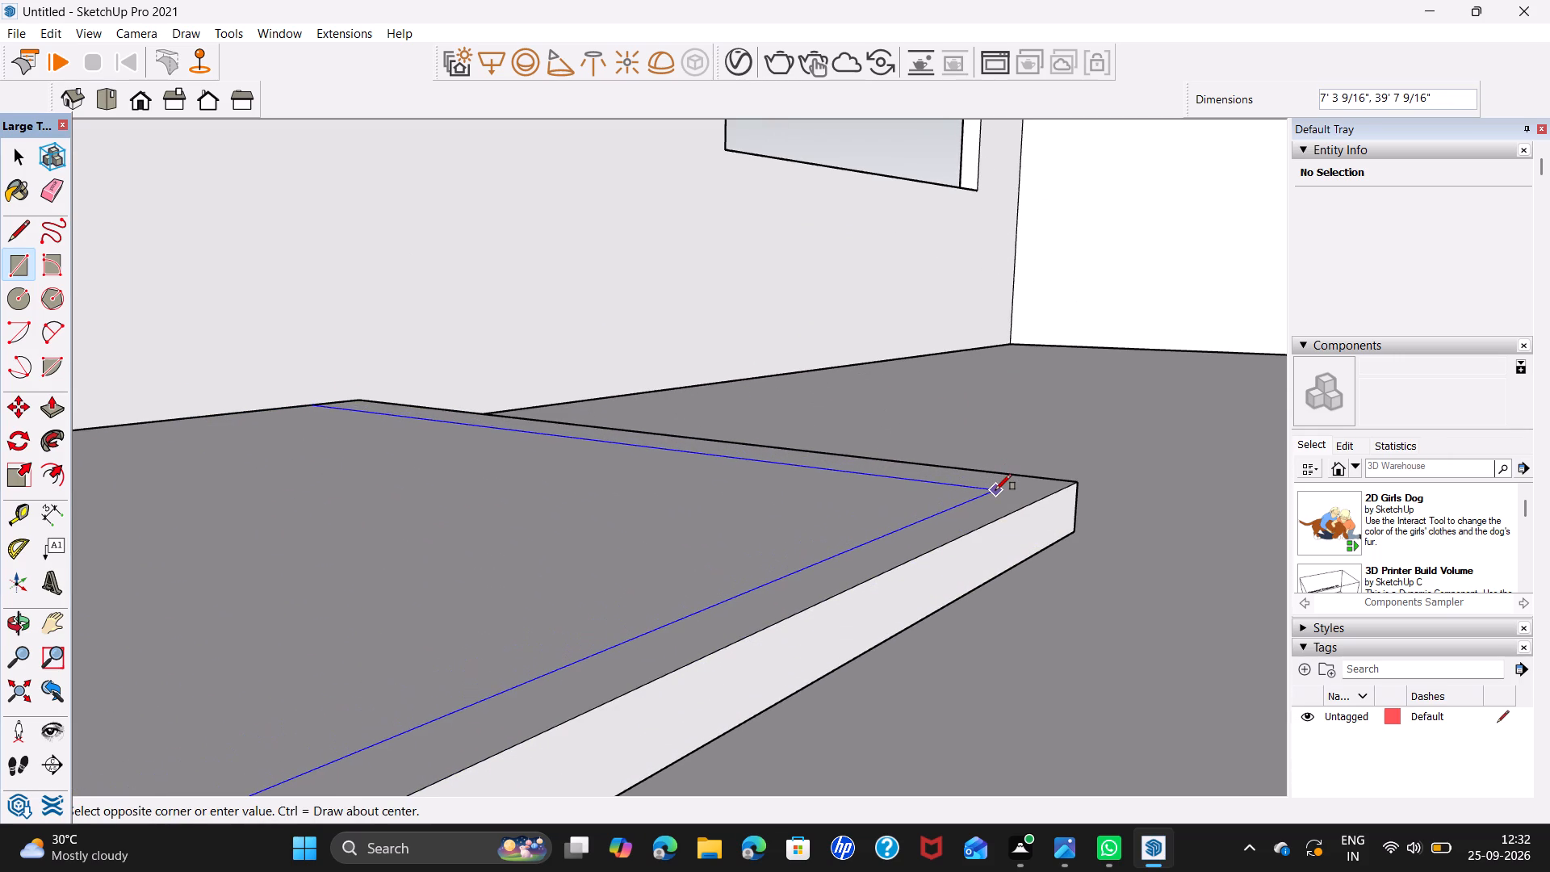
click(995, 490)
key(v)
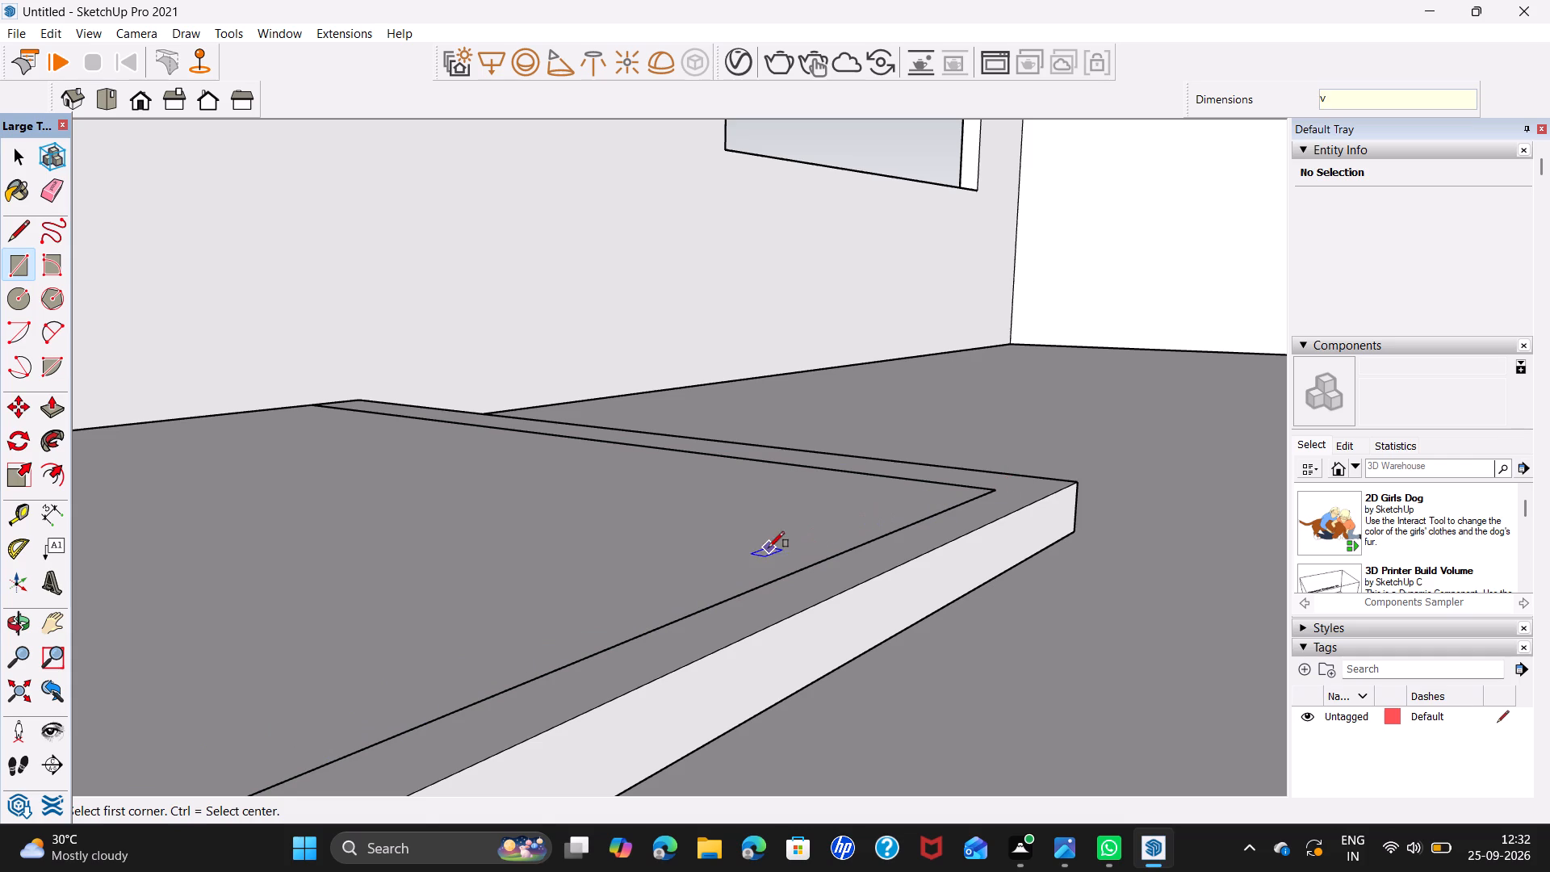
key(space)
Reverse the face of the inset rectangle on the base slab.
right_click(666, 576)
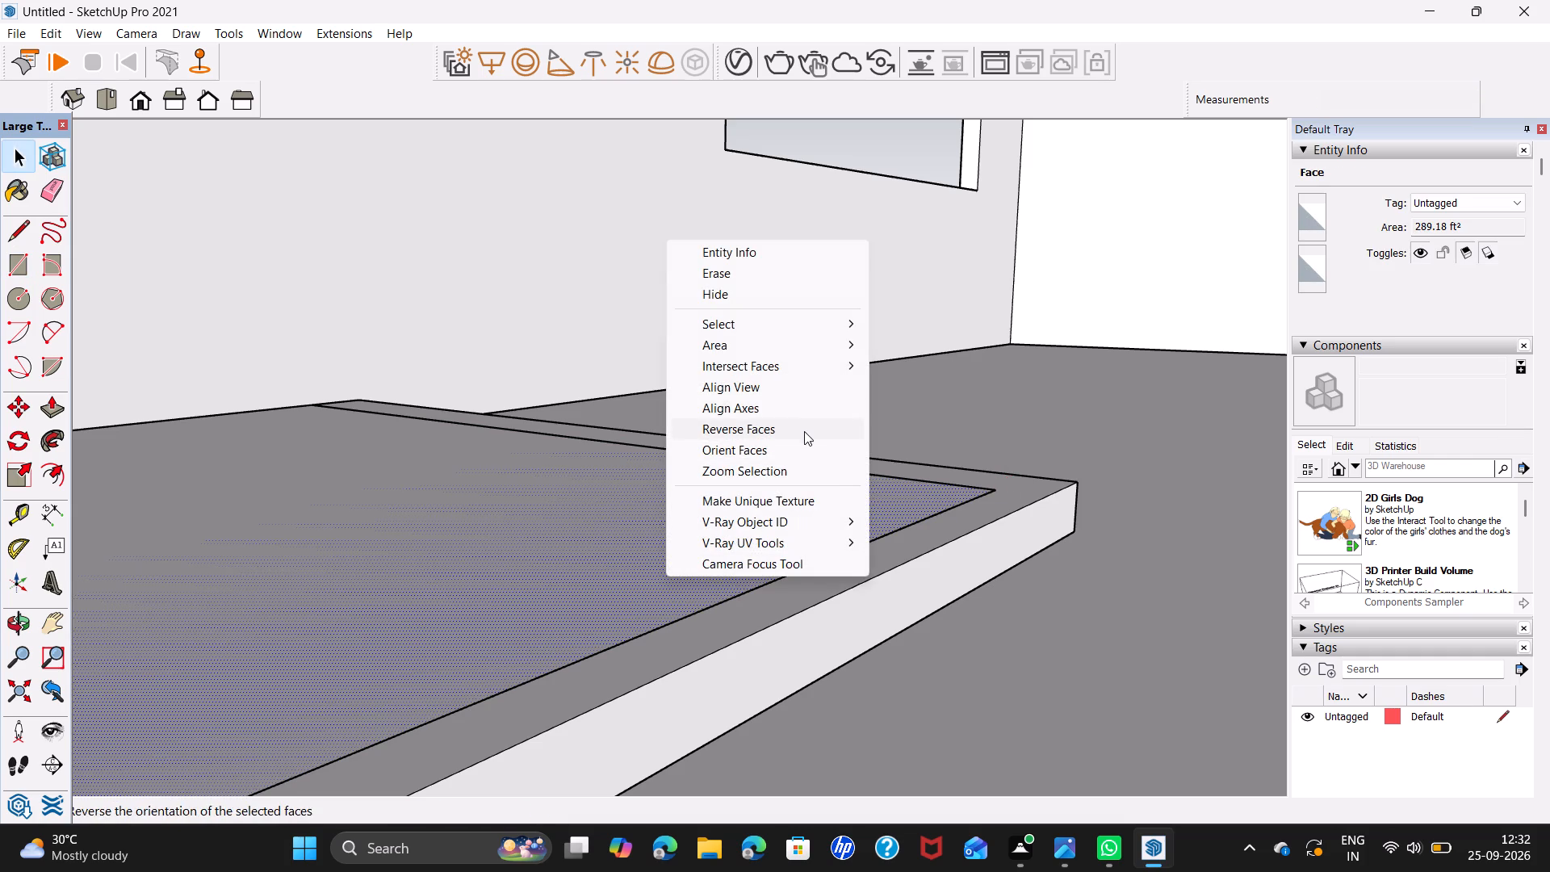
click(804, 431)
scroll(611, 593, down, 6)
scroll(523, 576, down, 4)
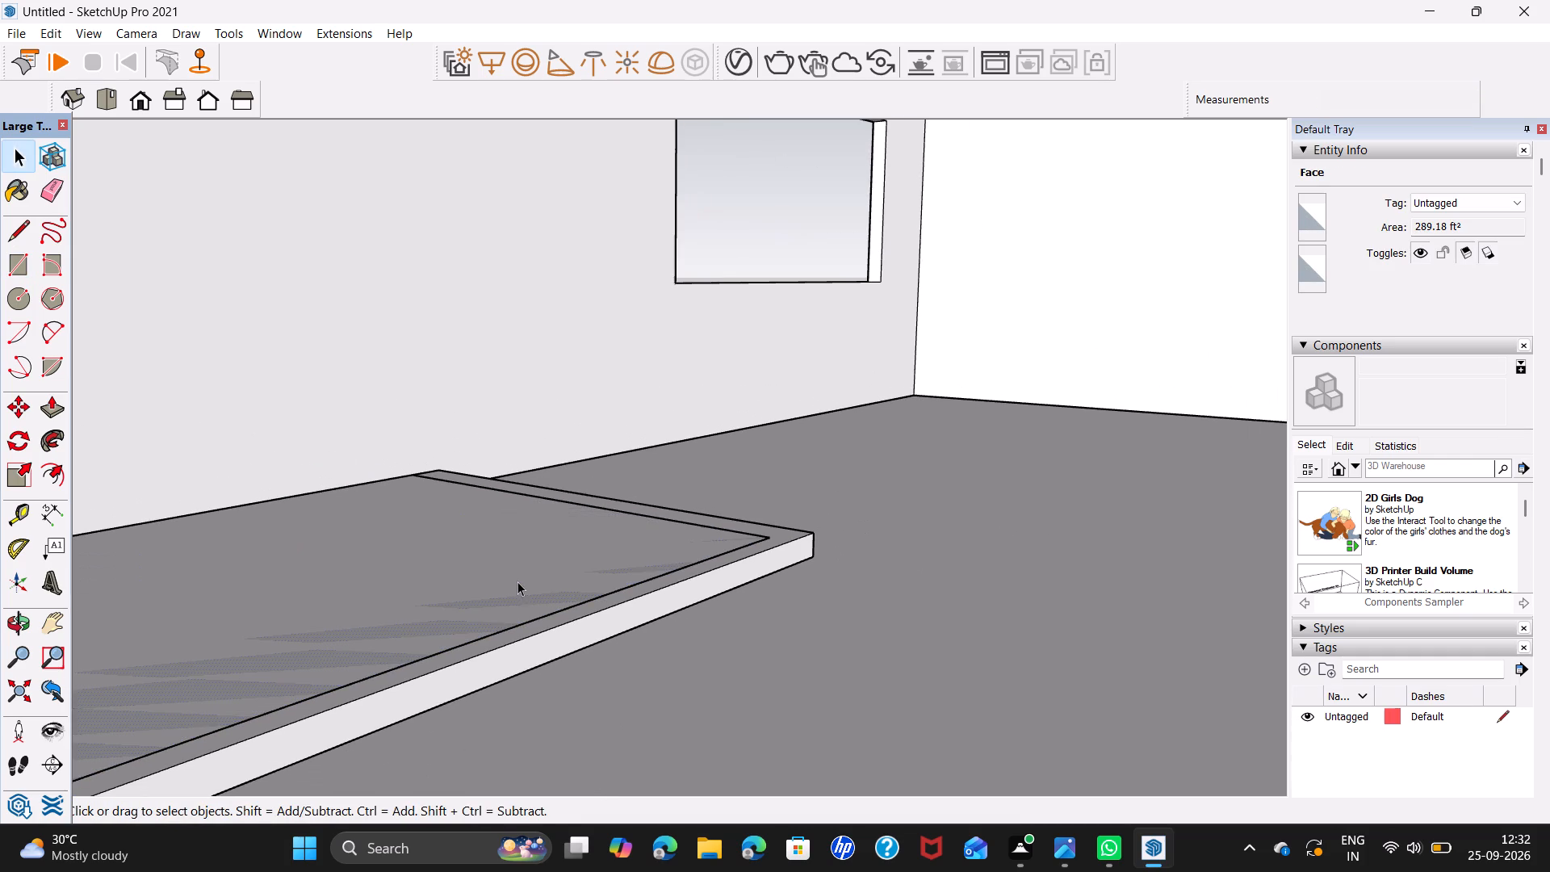
Reverse the inset rectangle's face again and Push/Pull it up 2' into a box on the base slab.
right_click(521, 579)
click(626, 438)
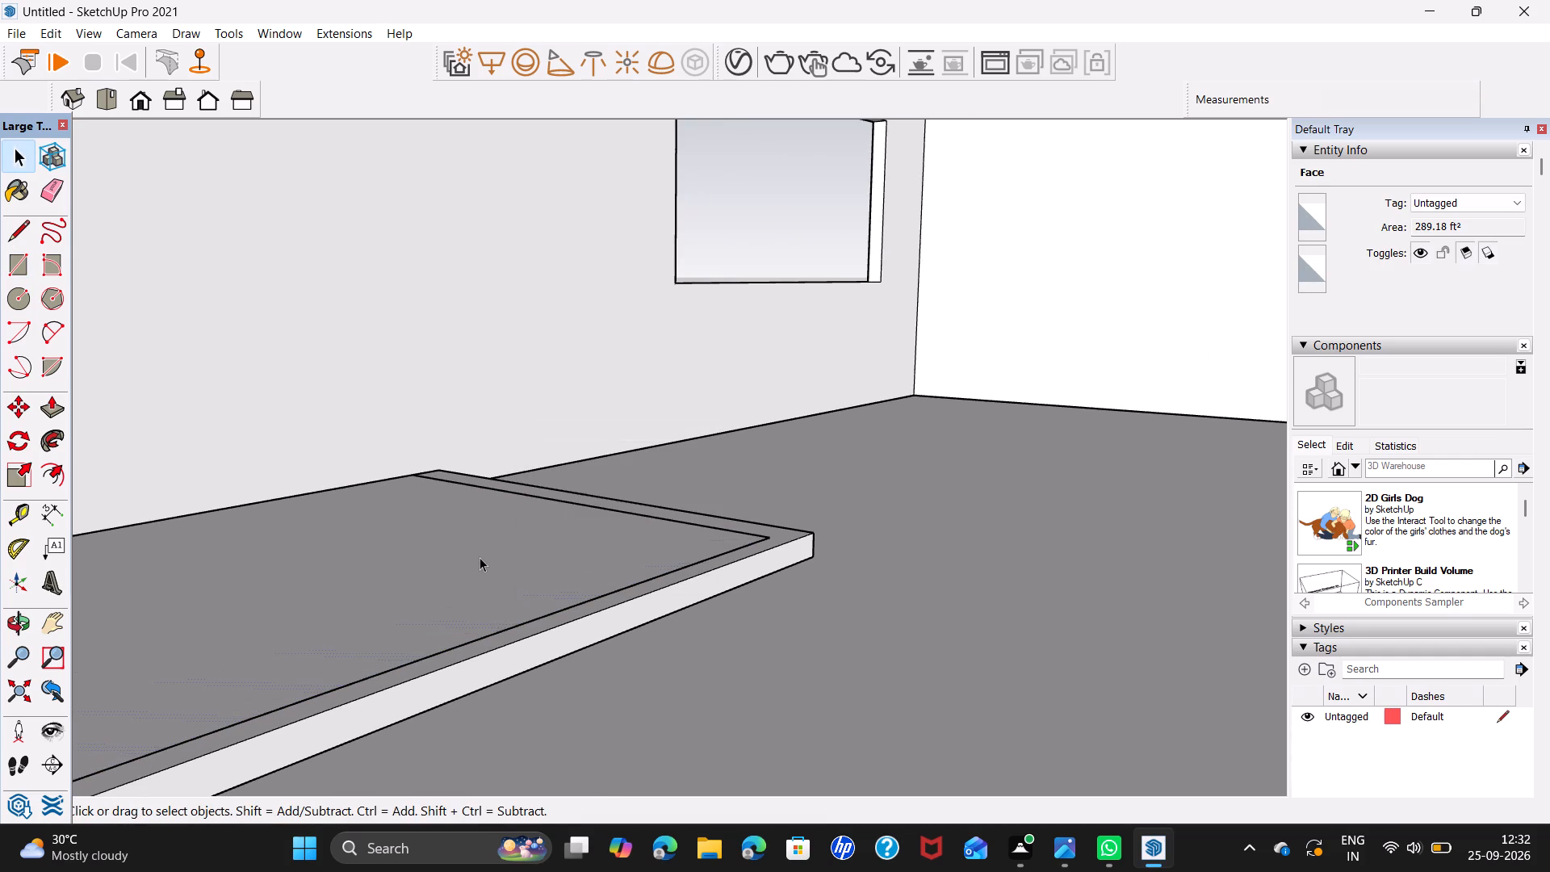
key(p)
click(480, 557)
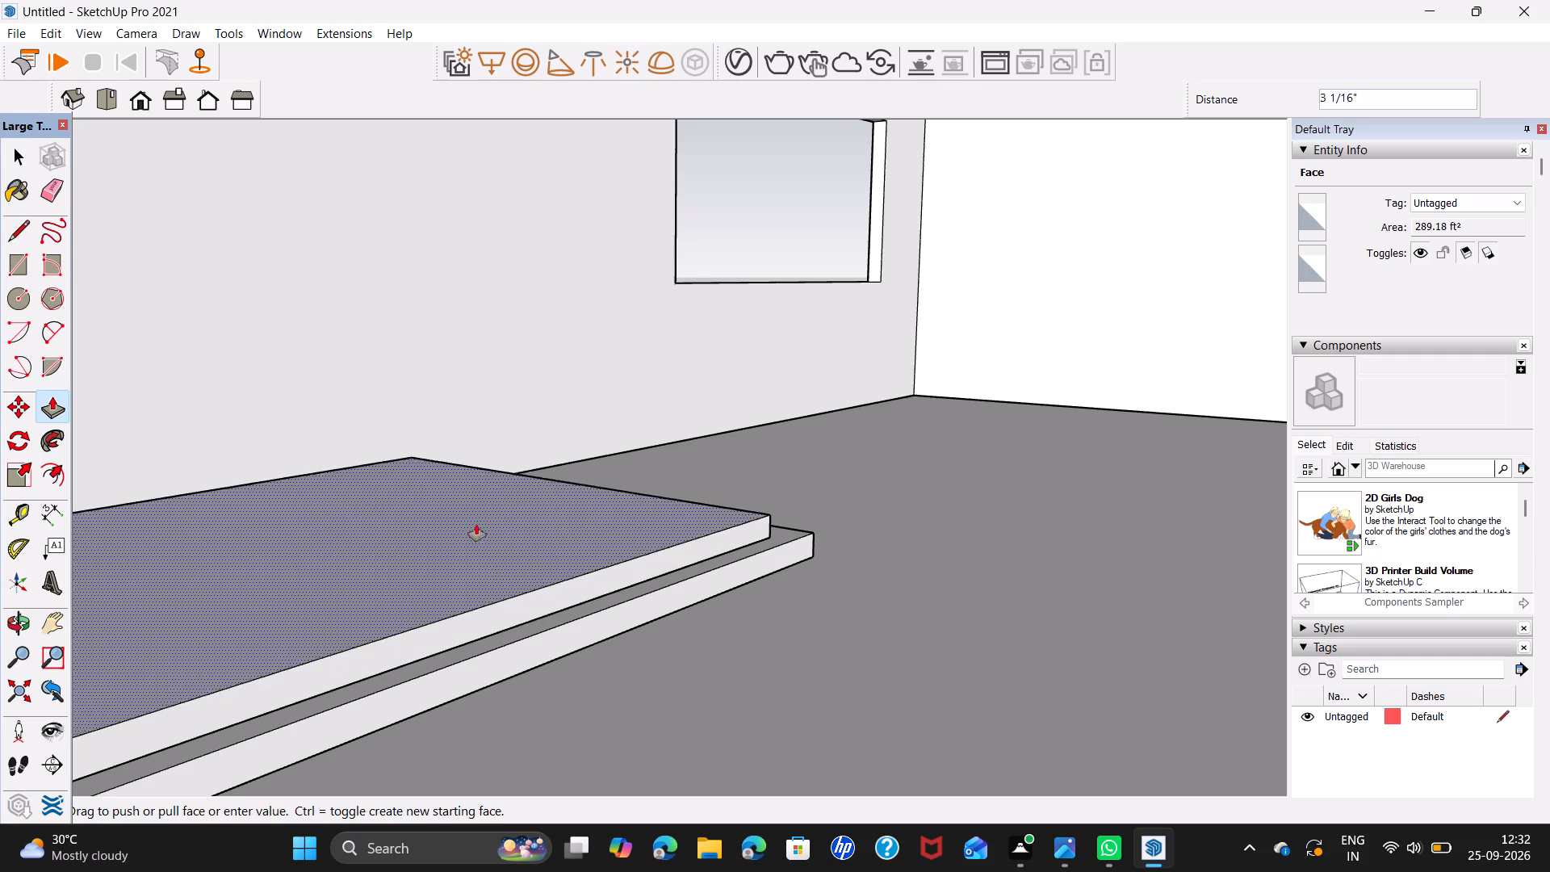
key(2)
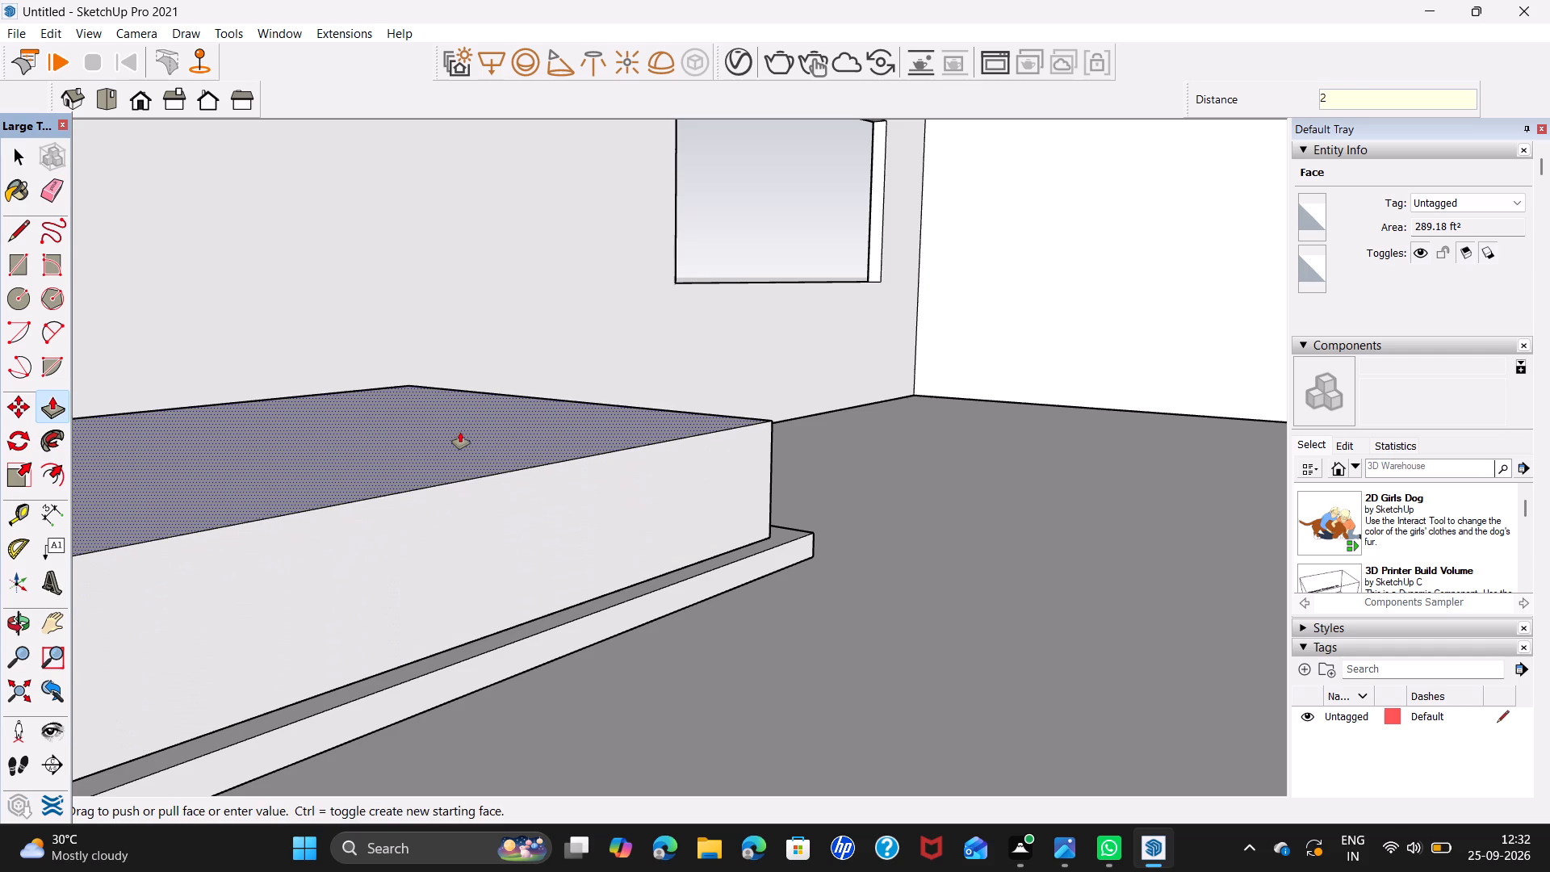
key(apostrophe)
key(Return)
key(space)
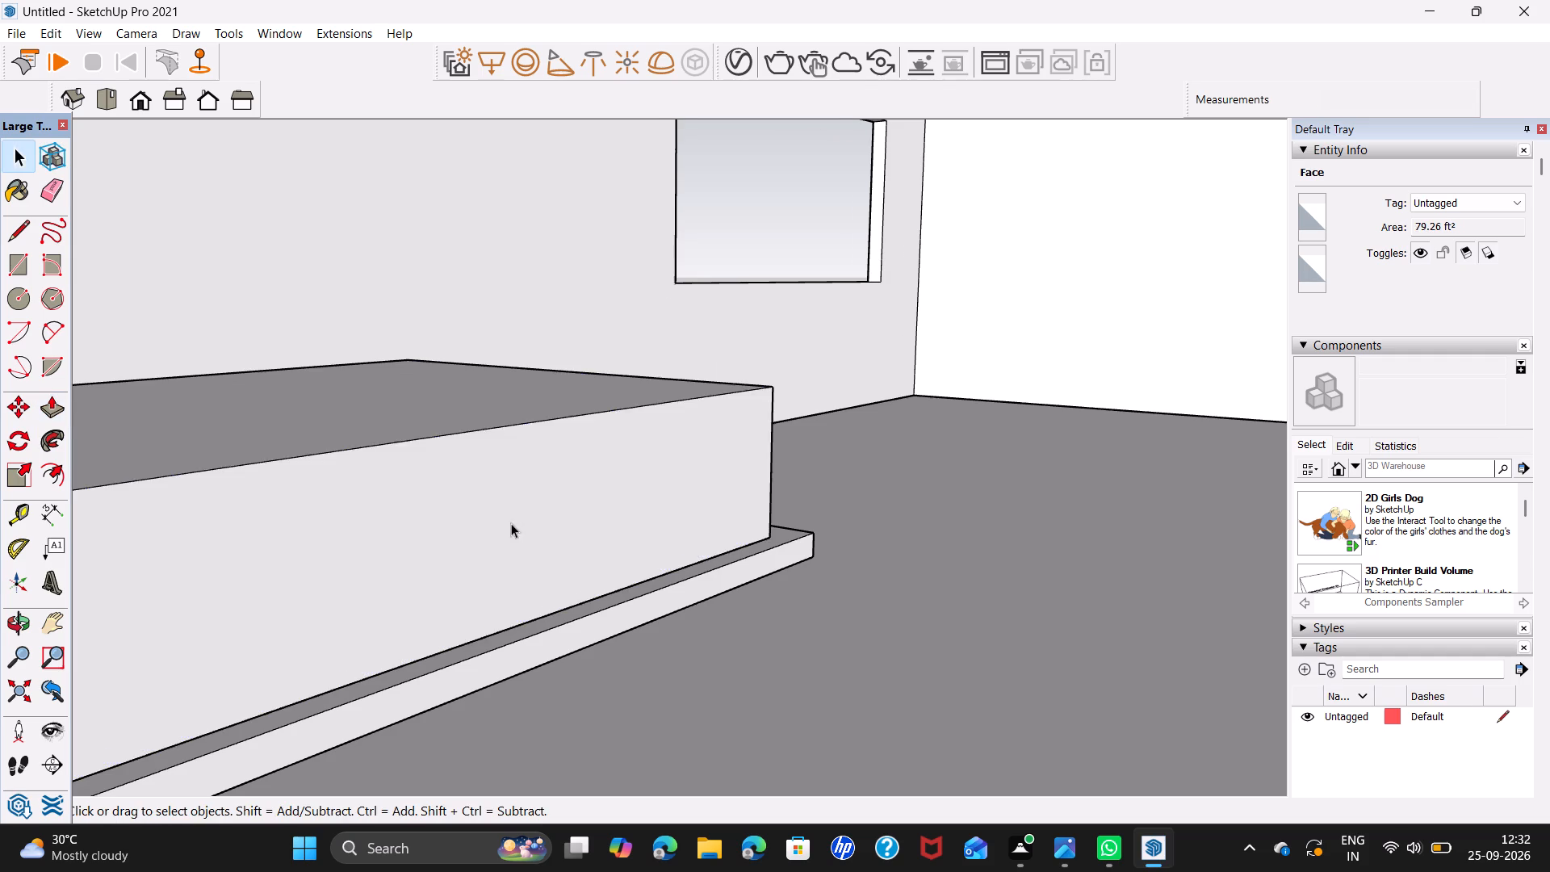
Make the whole 2' high box above the base slab a group.
scroll(512, 531, down, 4)
scroll(519, 597, down, 4)
middle_drag(379, 595, 517, 591)
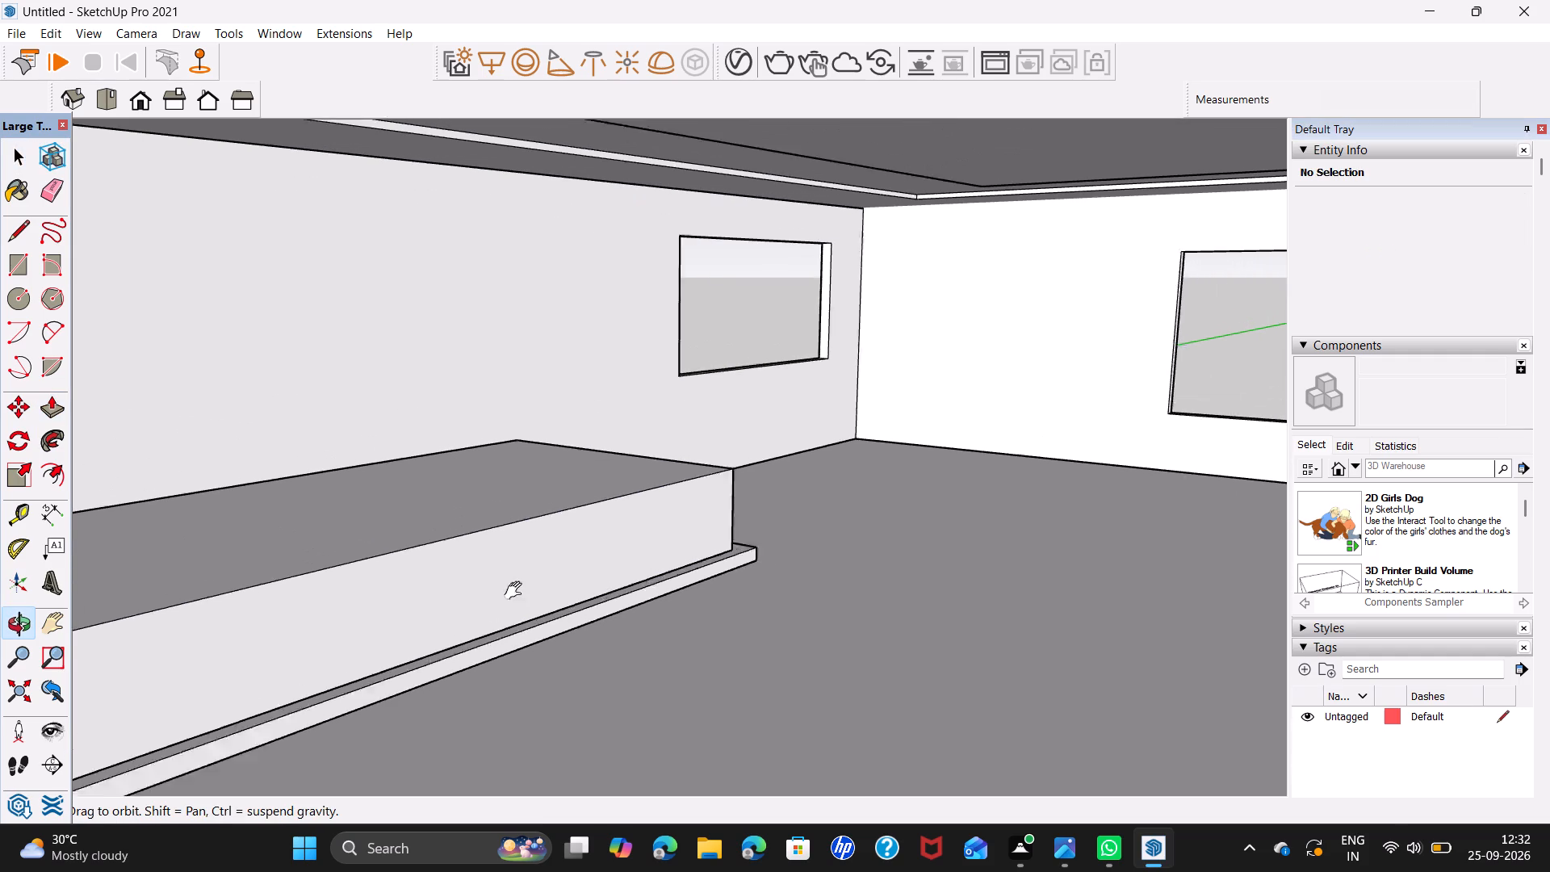
middle_drag(517, 591, 846, 555)
triple_click(759, 578)
click(758, 578)
right_click(757, 578)
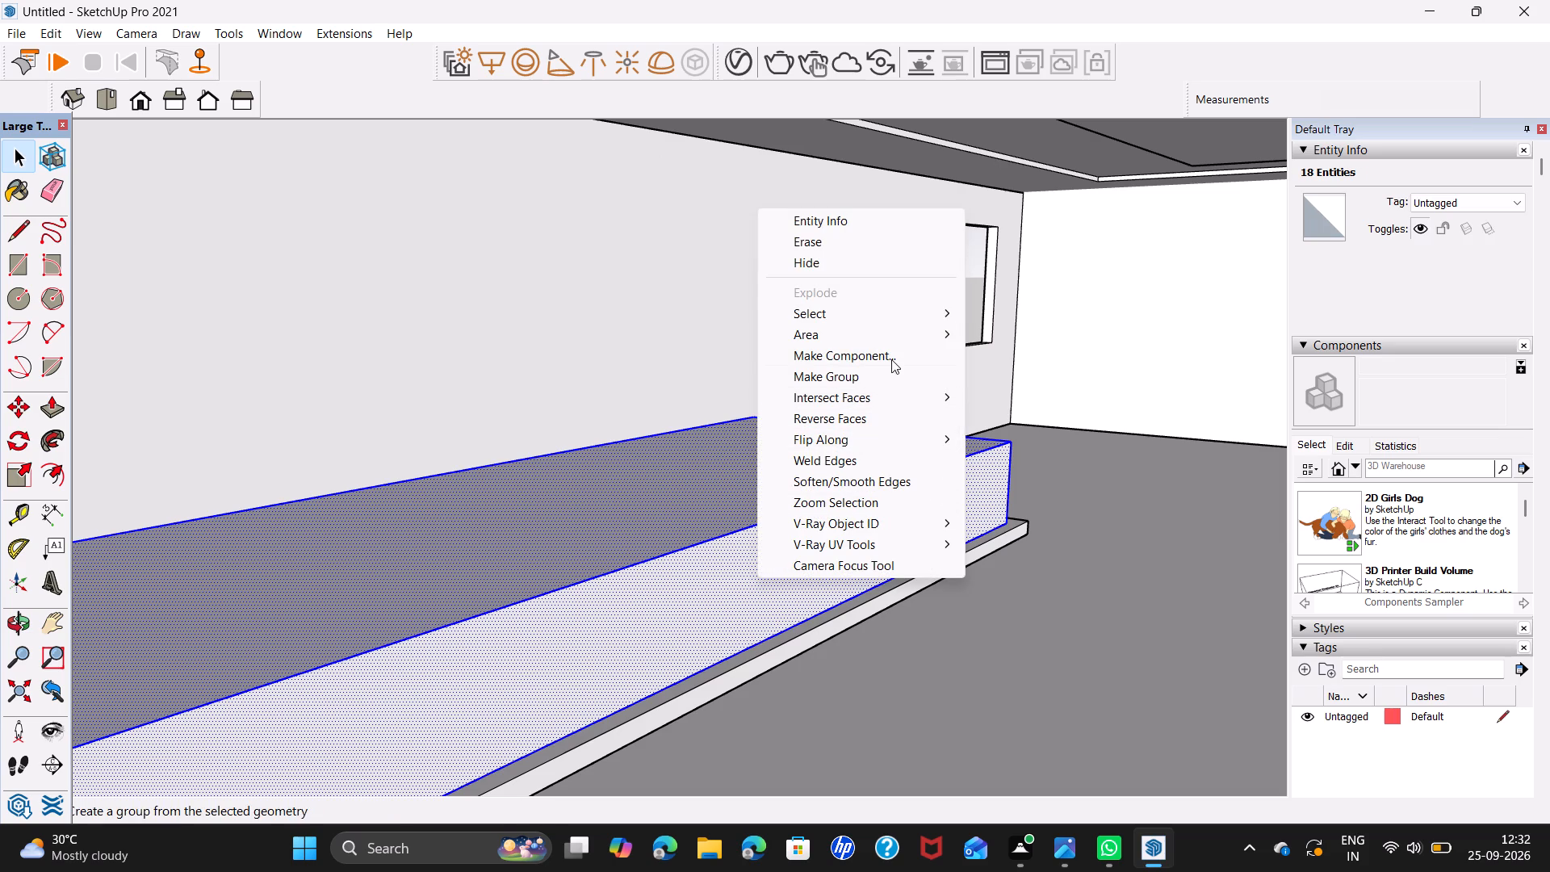
click(890, 380)
Inside the box group, Push/Pull the short end face at the room's open side outward about 6 1/4".
scroll(668, 527, down, 6)
middle_drag(615, 568, 836, 480)
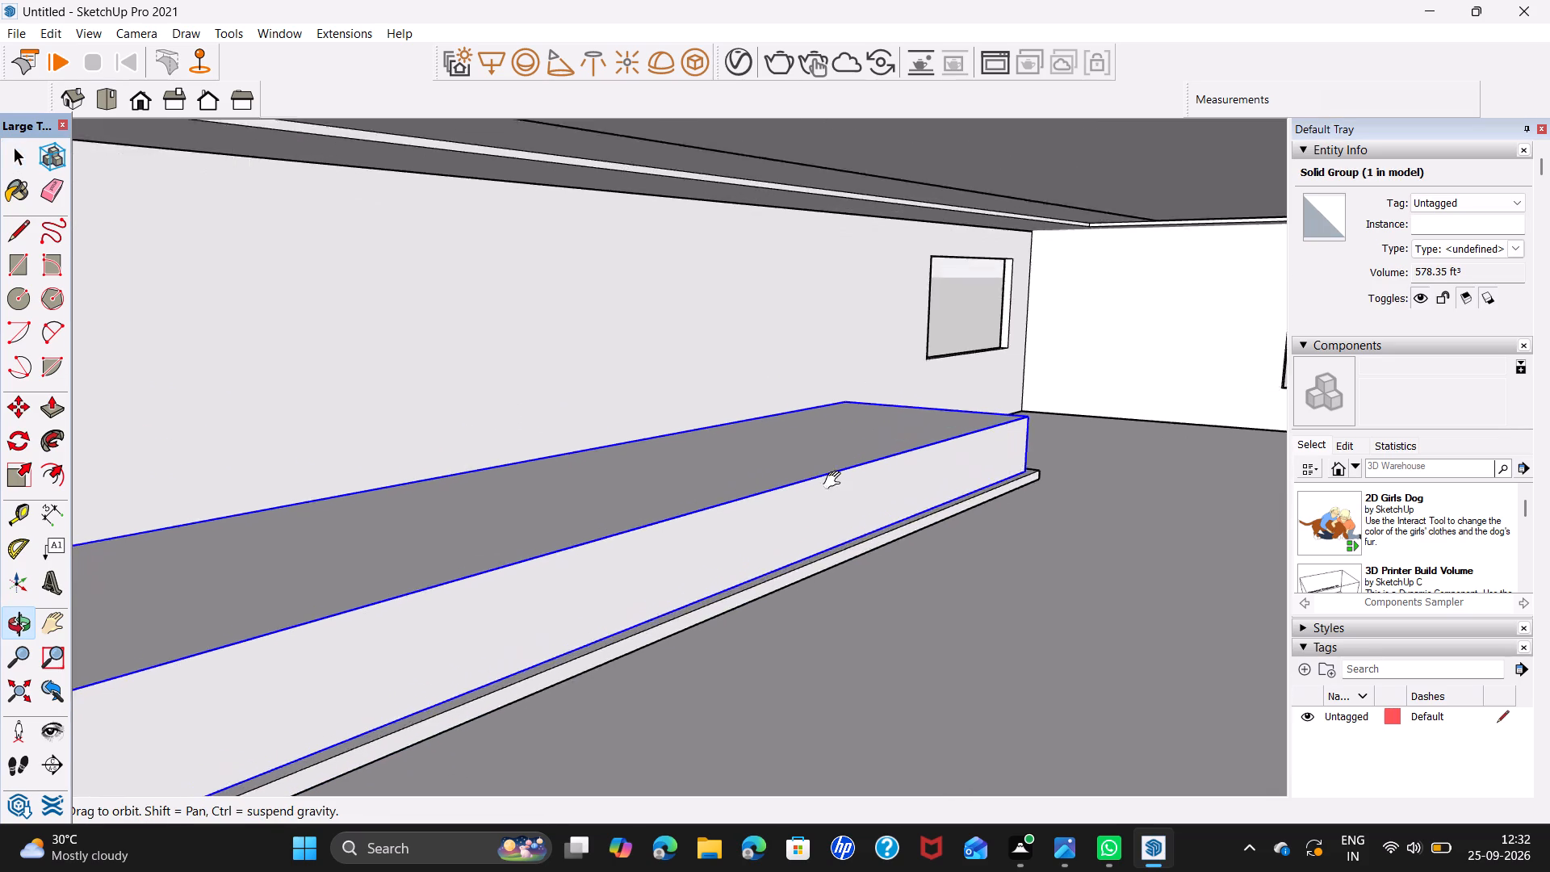
middle_drag(836, 480, 989, 452)
scroll(864, 551, down, 5)
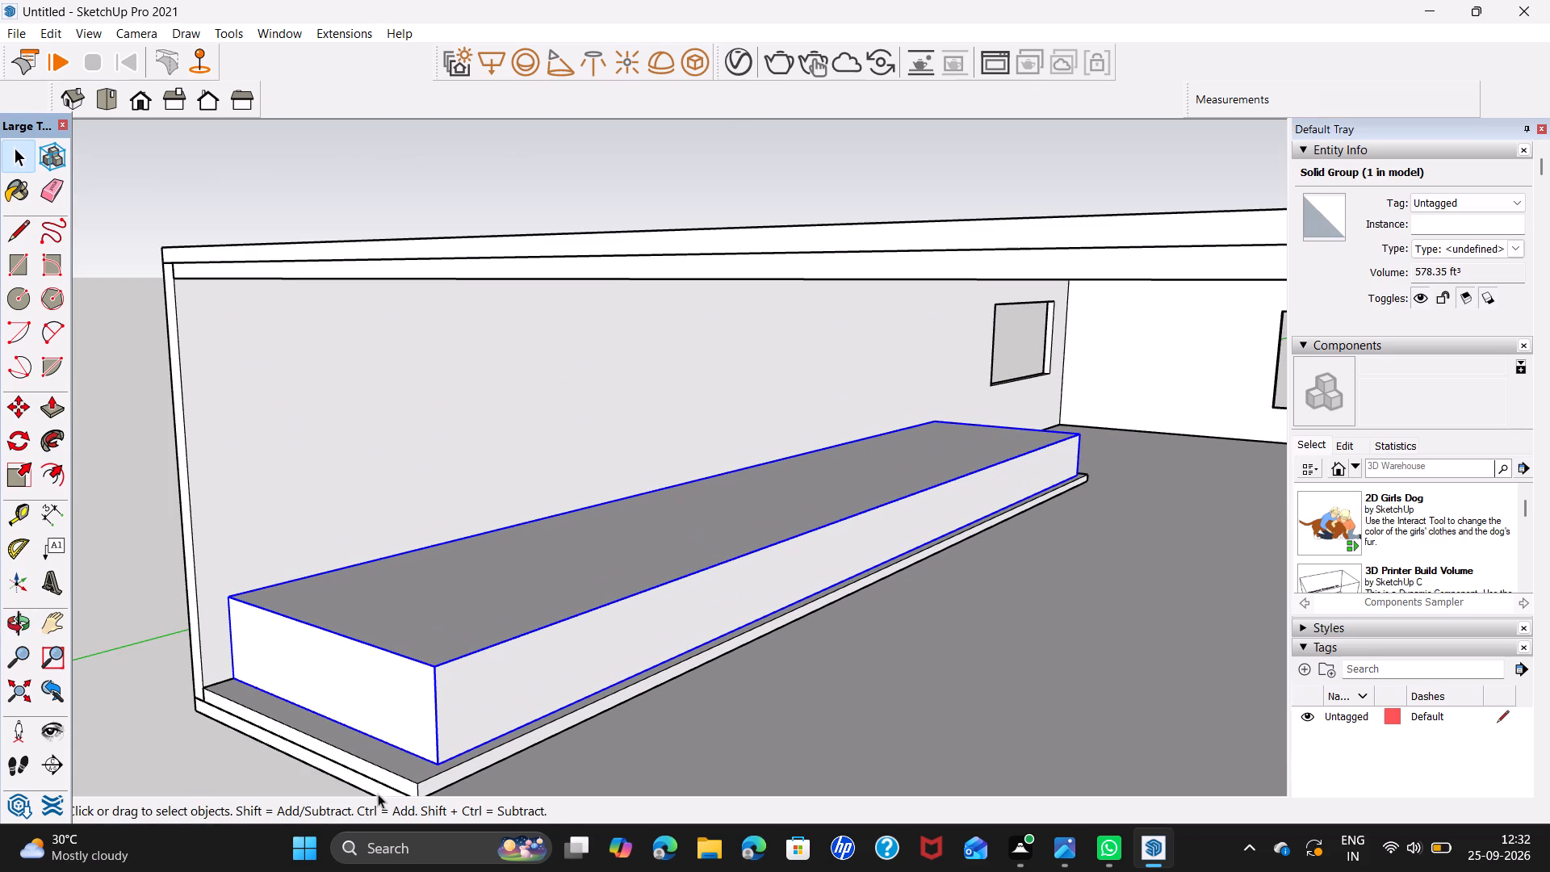
click(396, 780)
triple_click(396, 780)
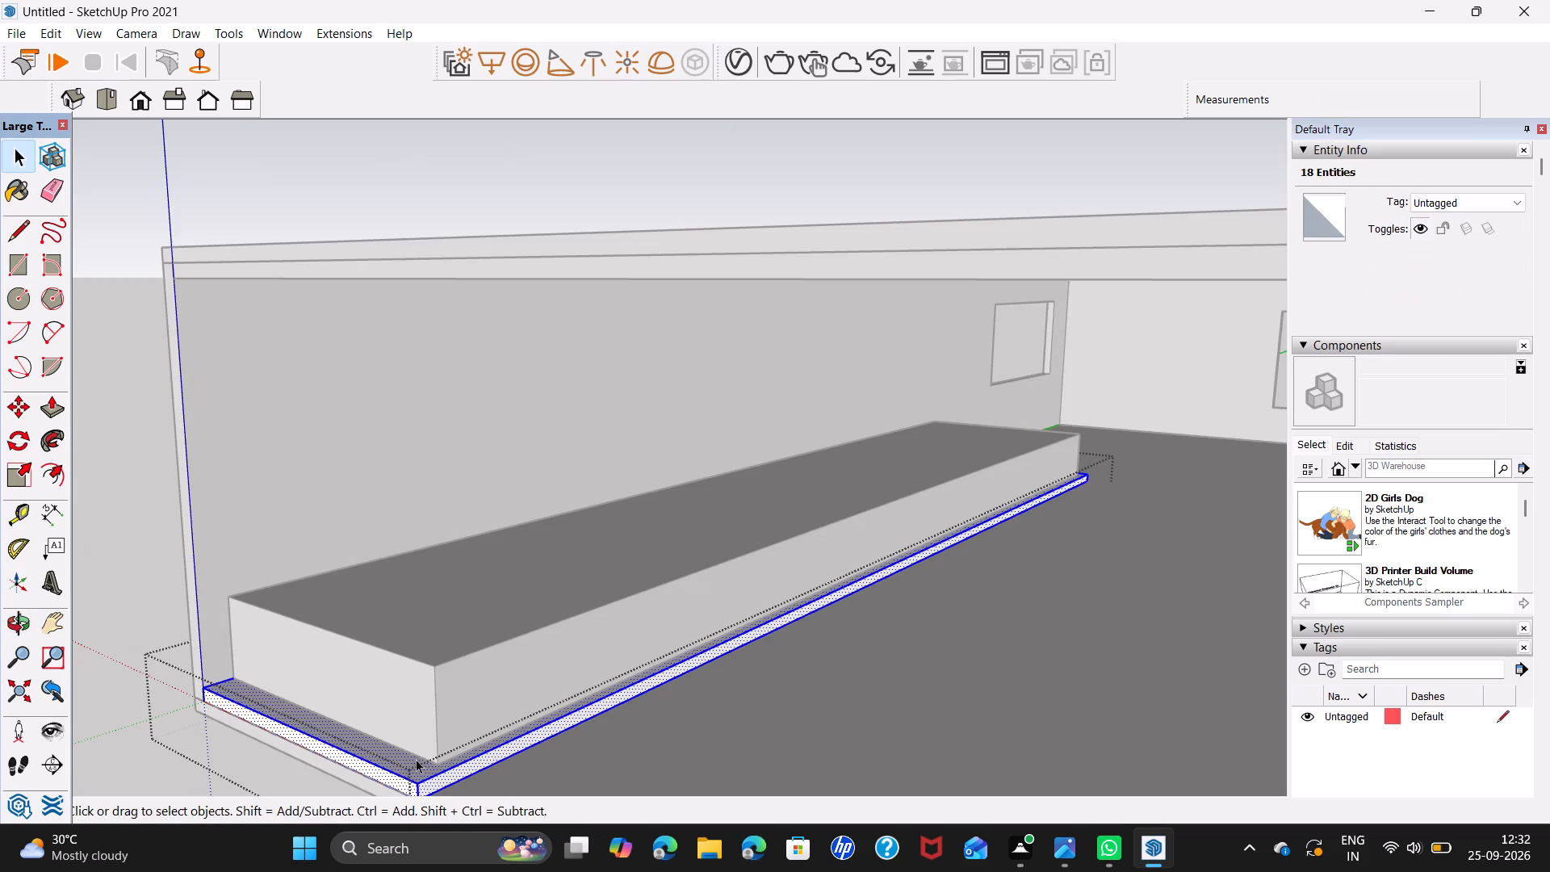
double_click(425, 723)
click(425, 715)
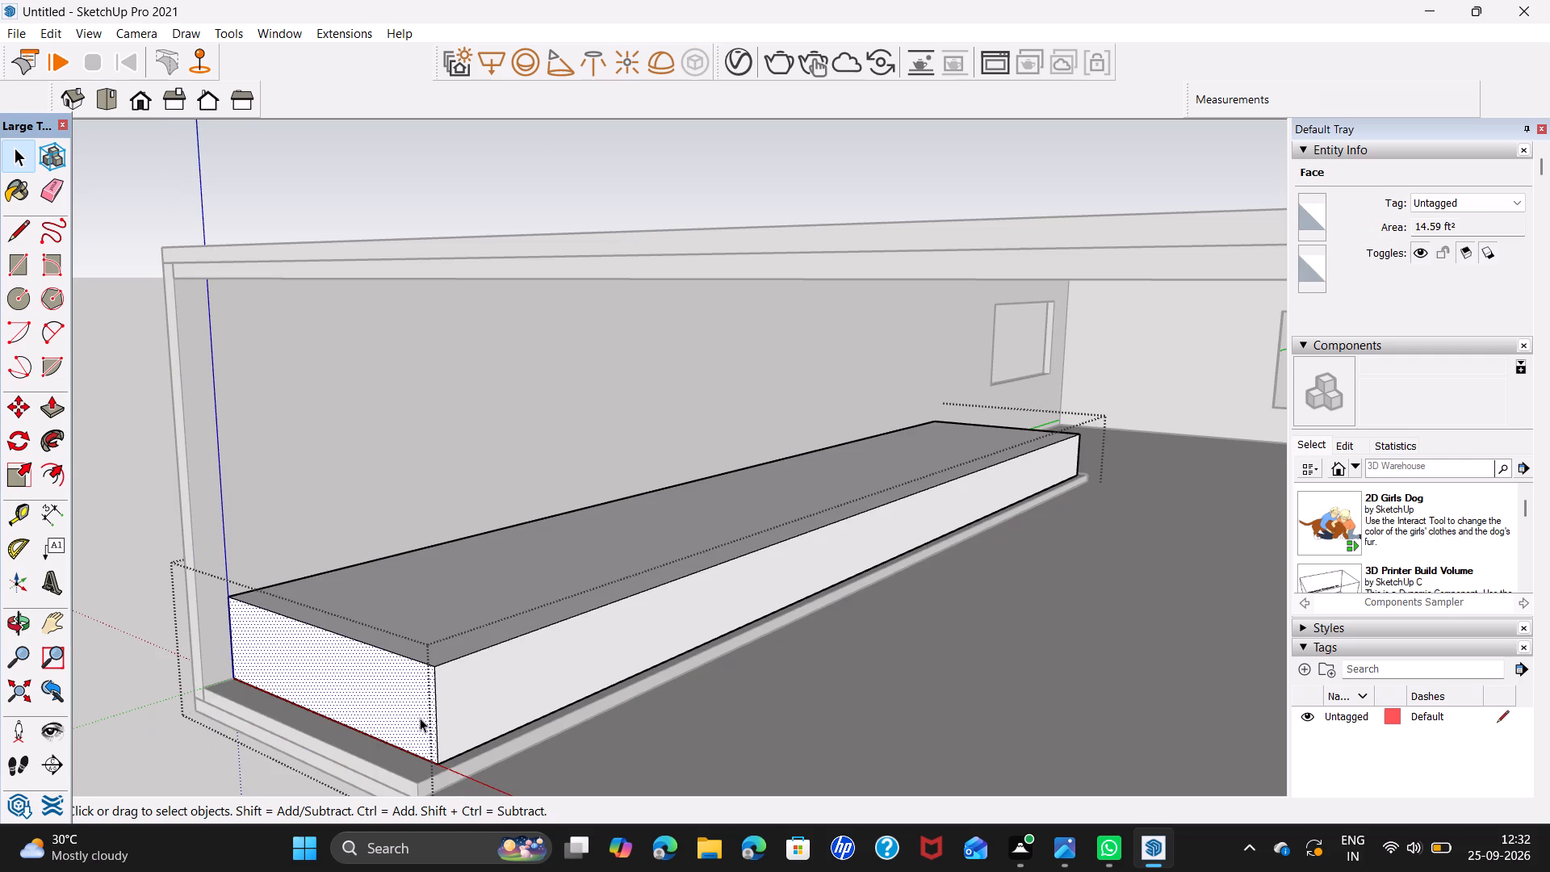
key(p)
click(420, 718)
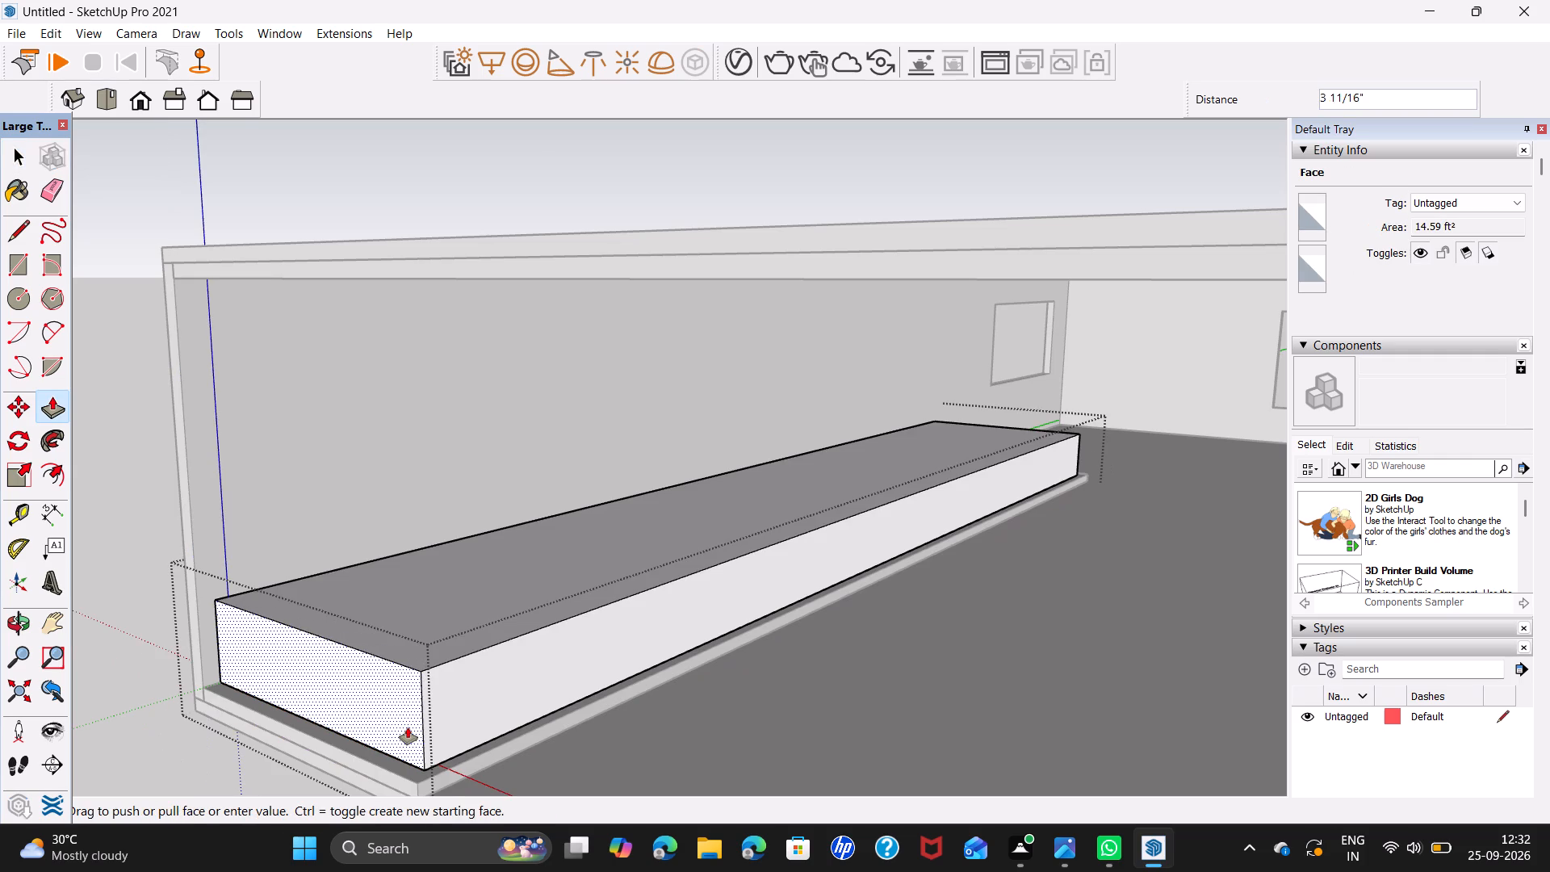
click(401, 734)
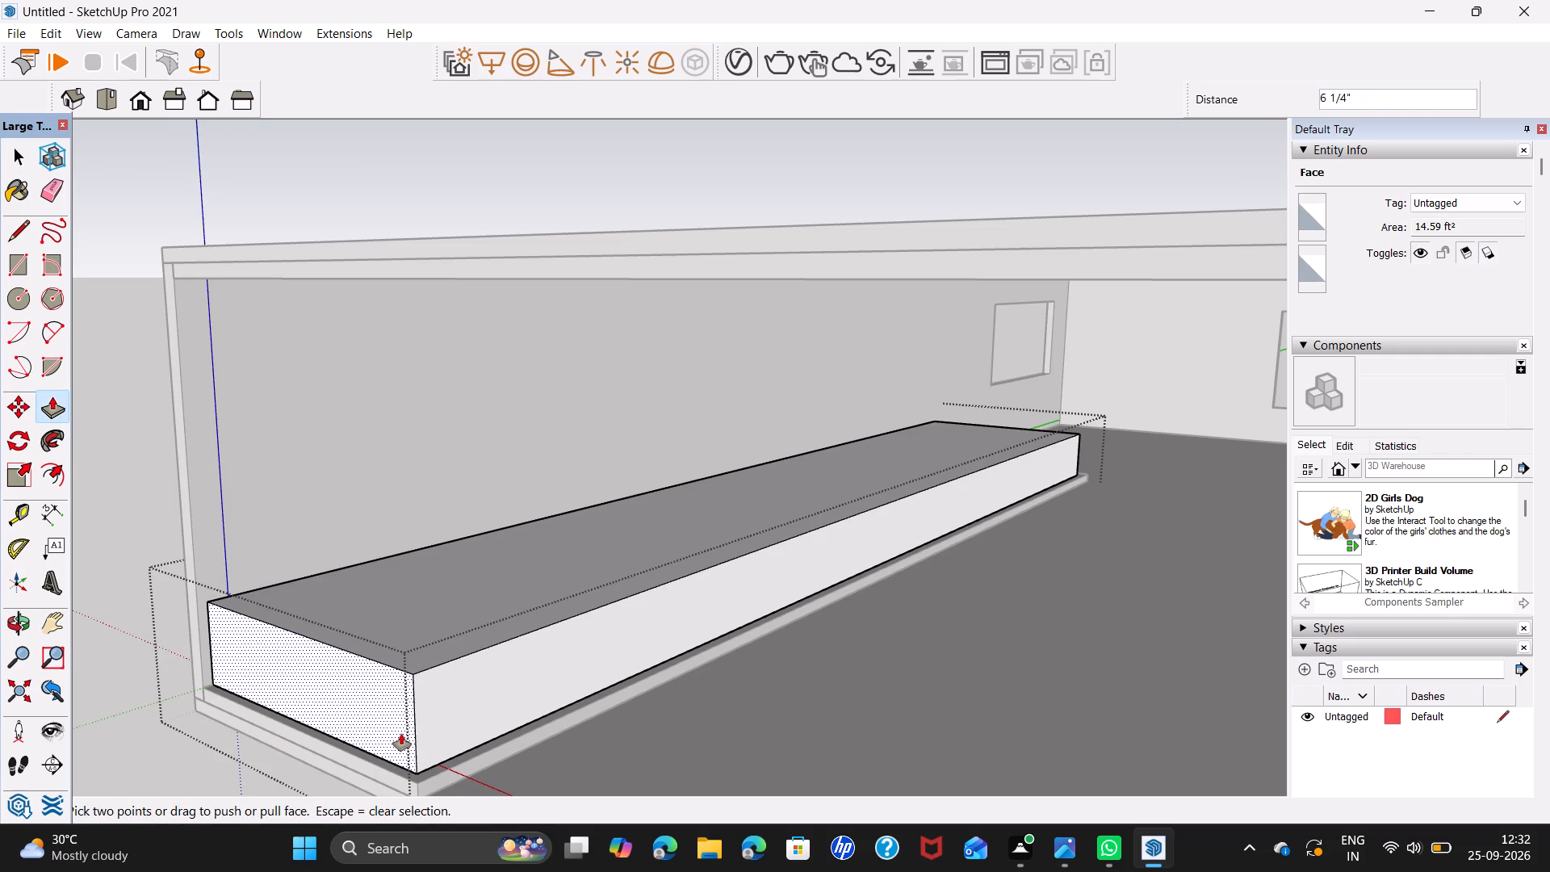
key(space)
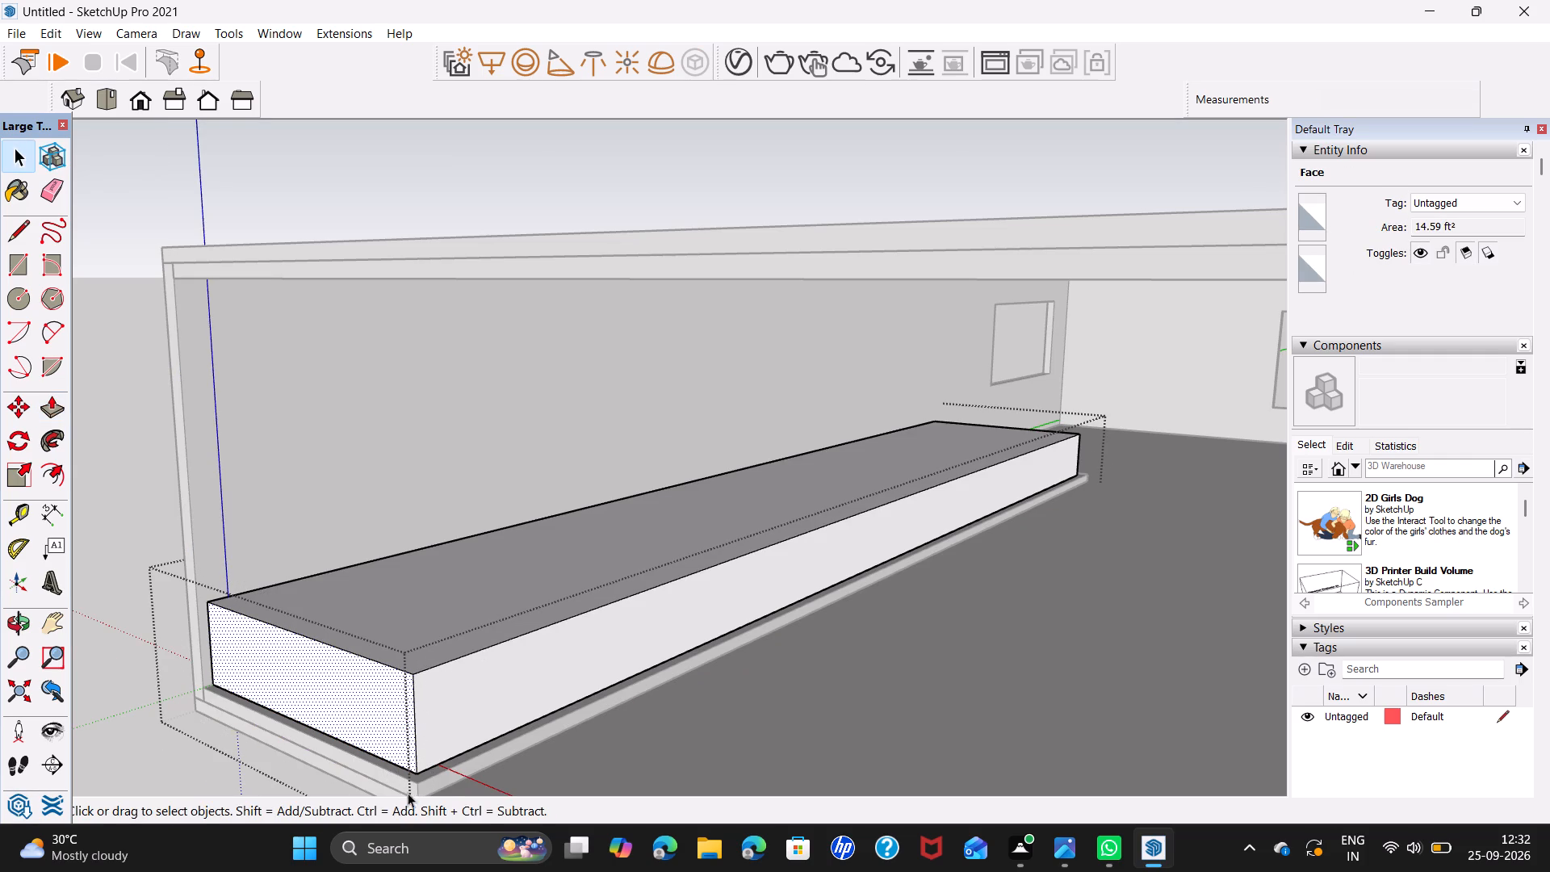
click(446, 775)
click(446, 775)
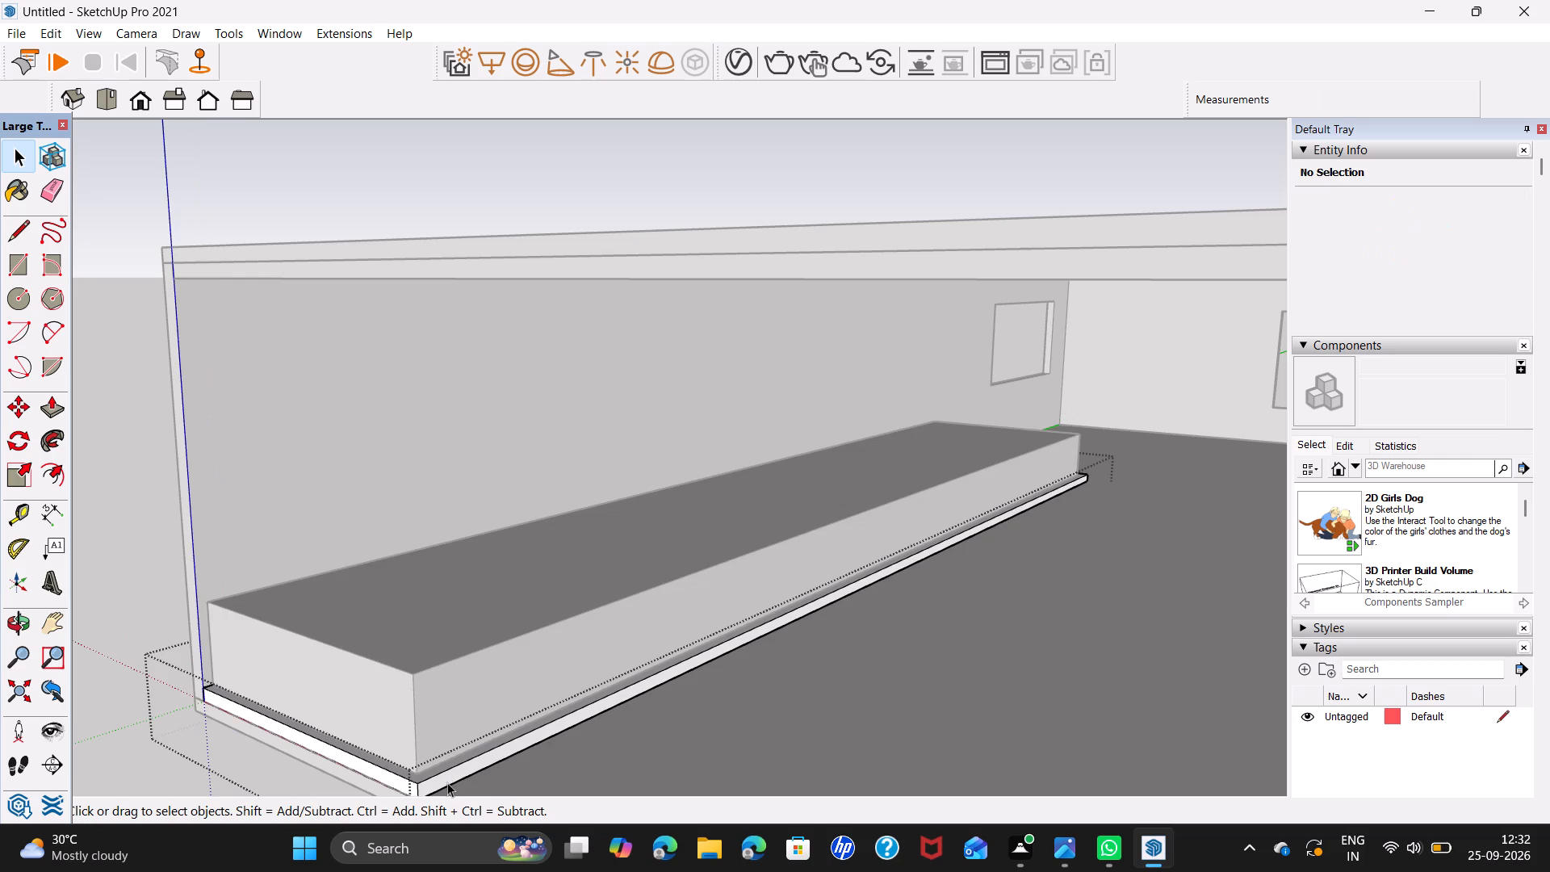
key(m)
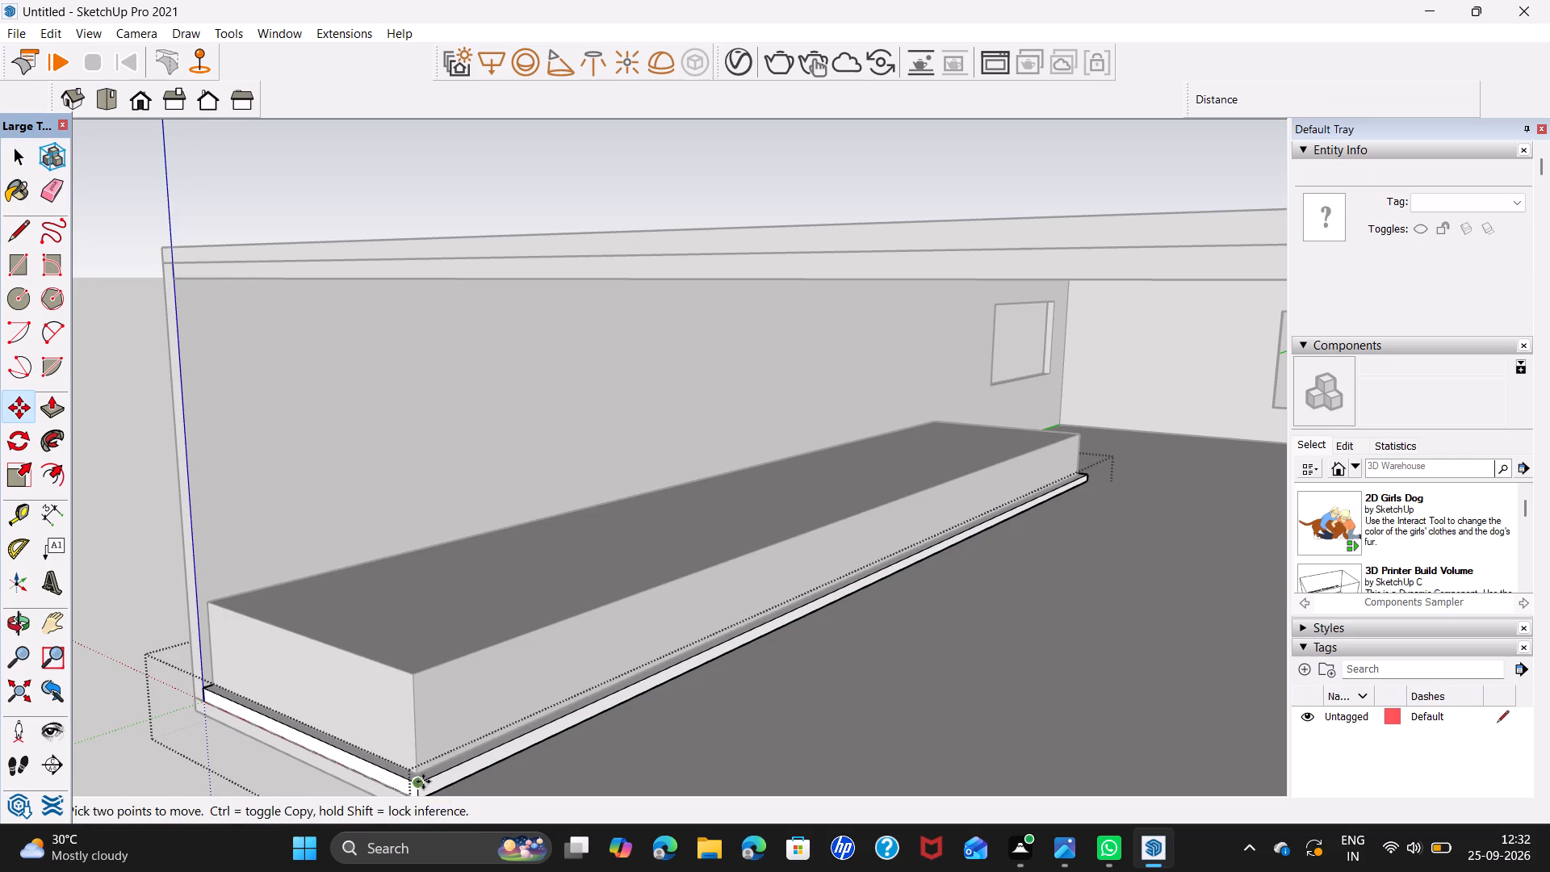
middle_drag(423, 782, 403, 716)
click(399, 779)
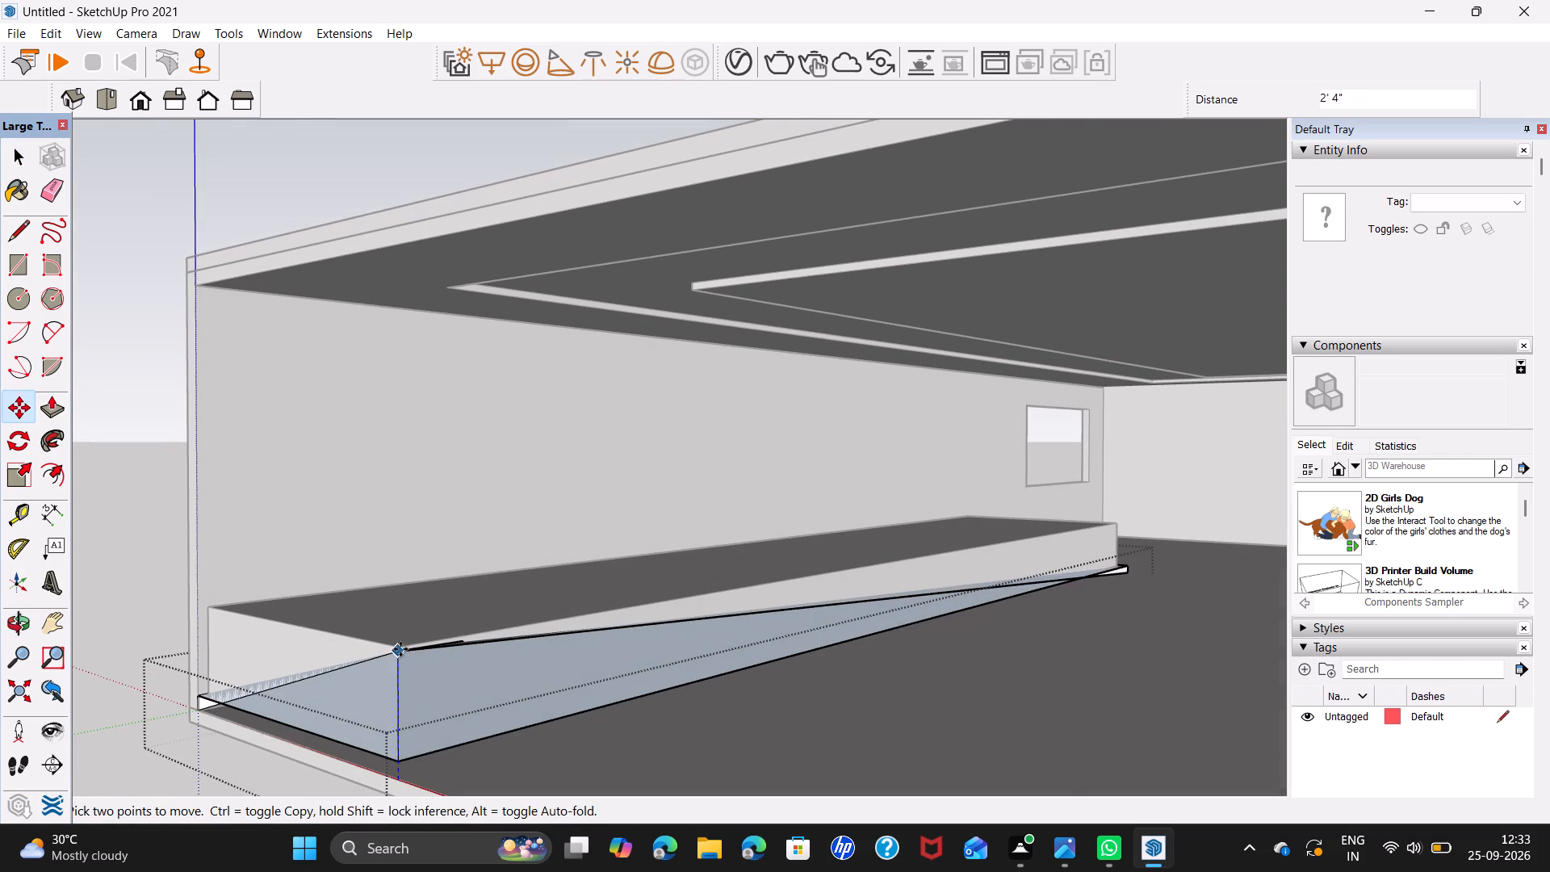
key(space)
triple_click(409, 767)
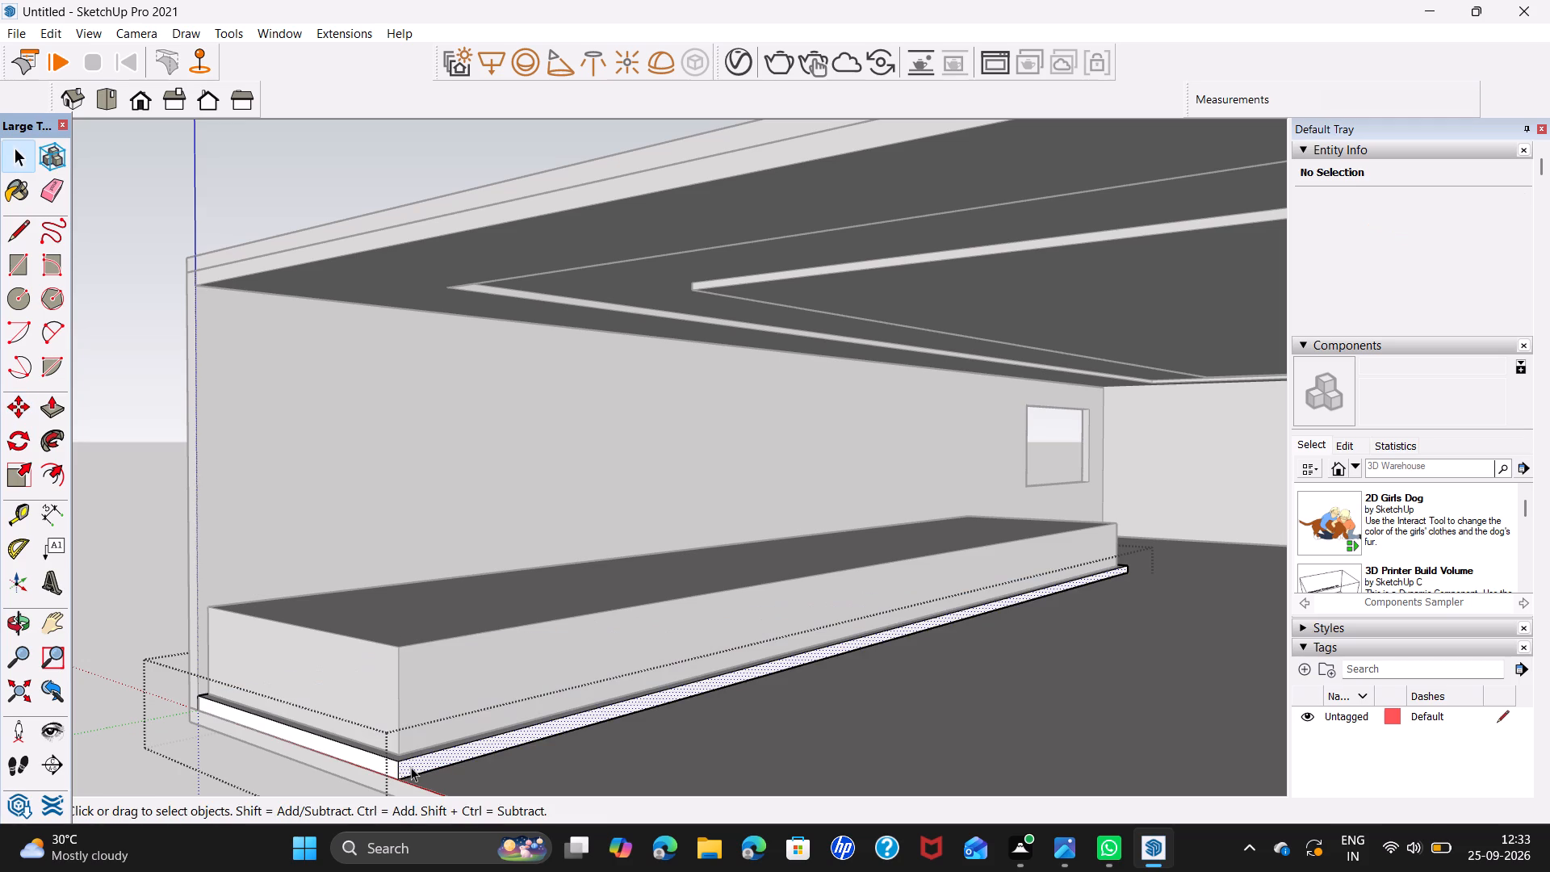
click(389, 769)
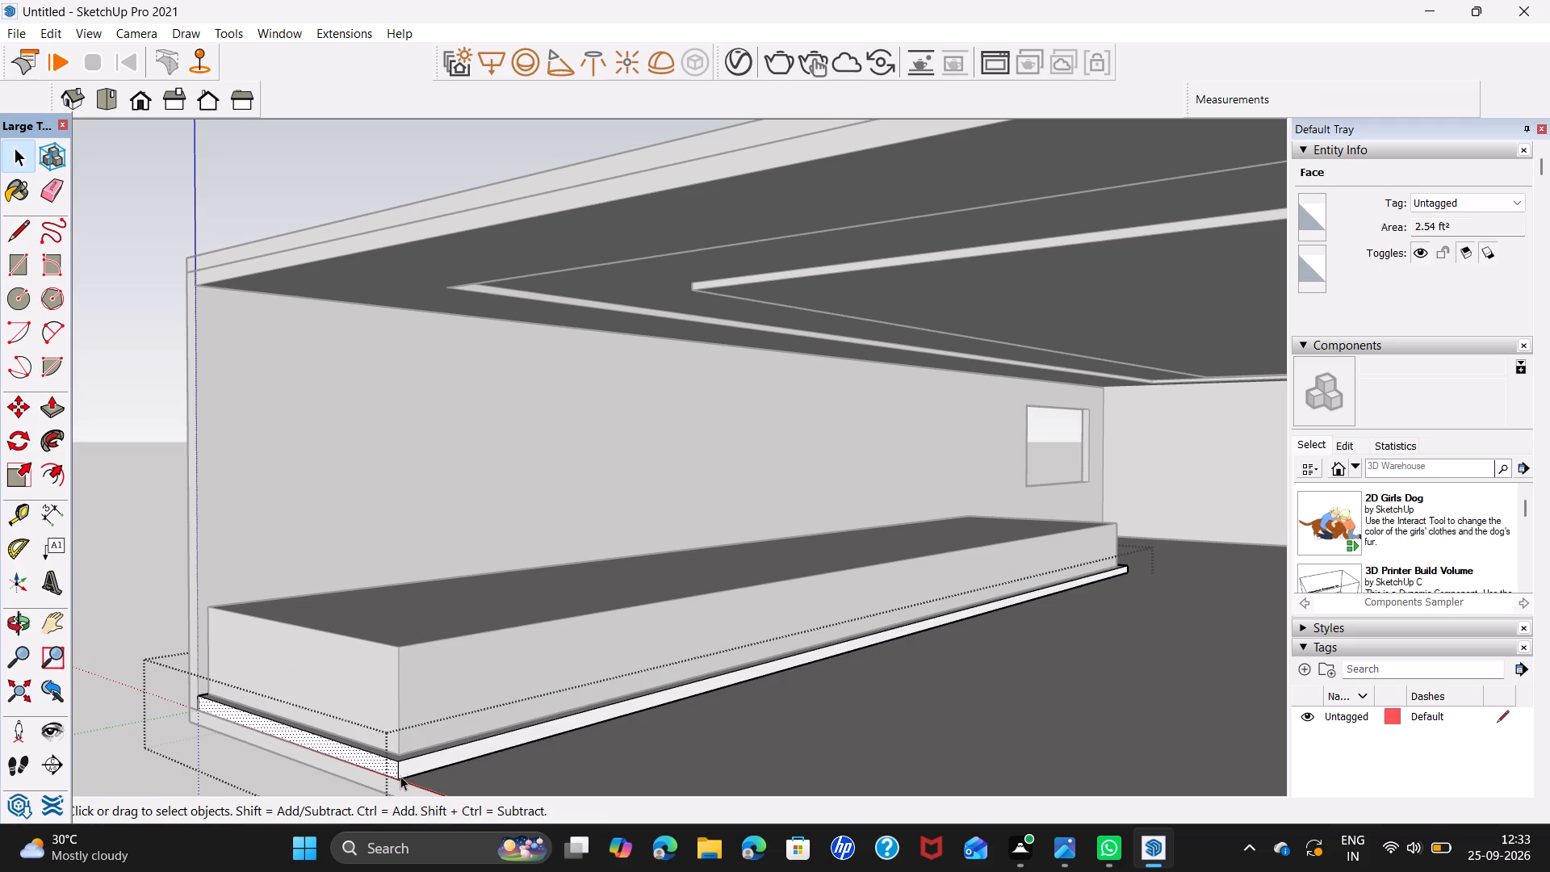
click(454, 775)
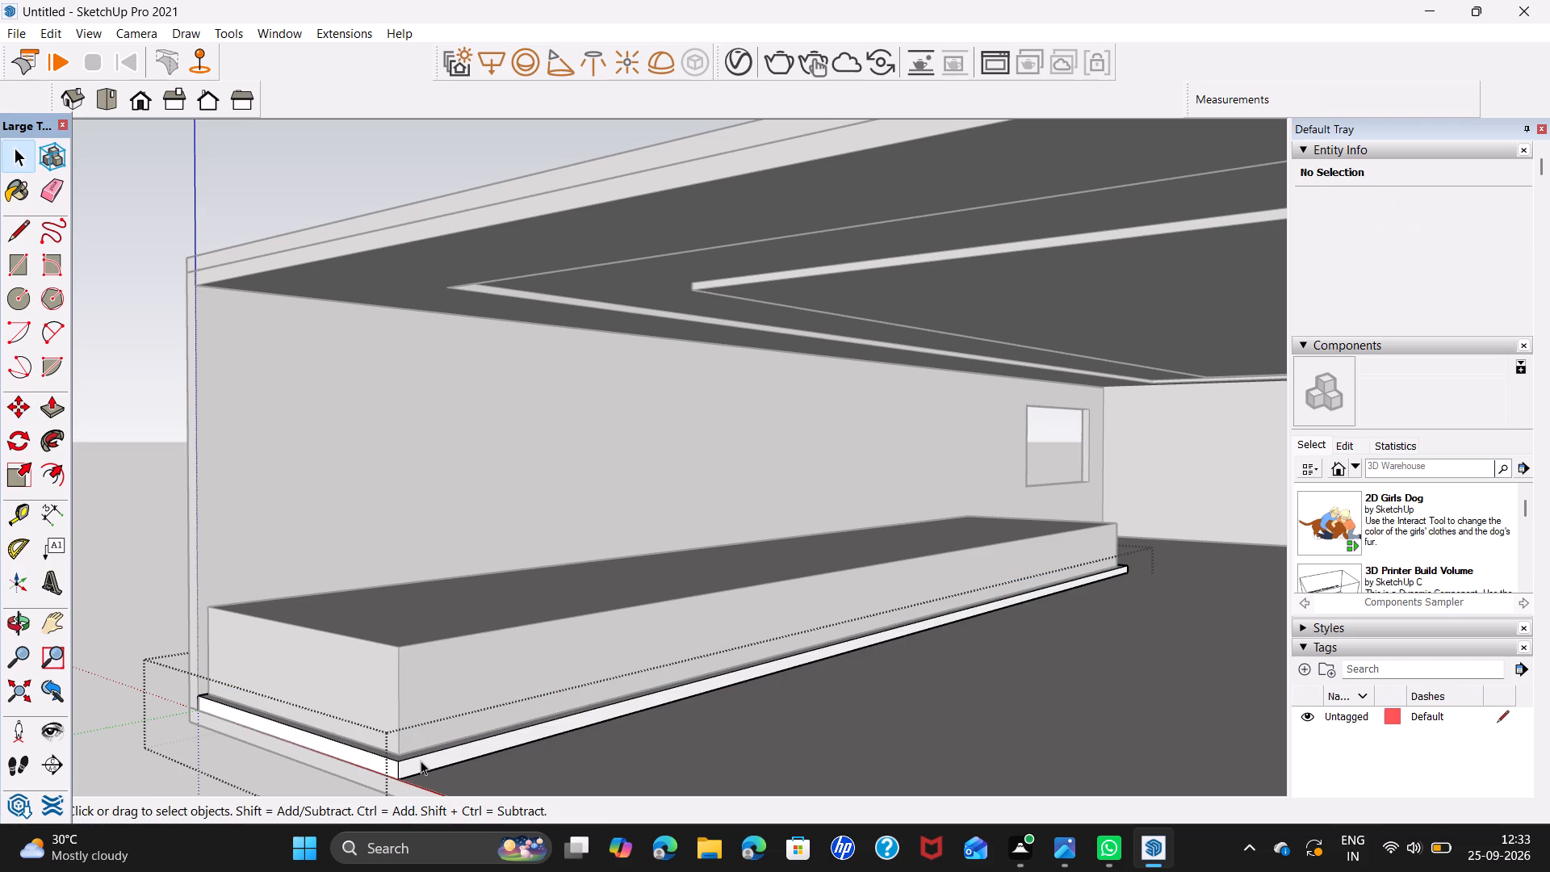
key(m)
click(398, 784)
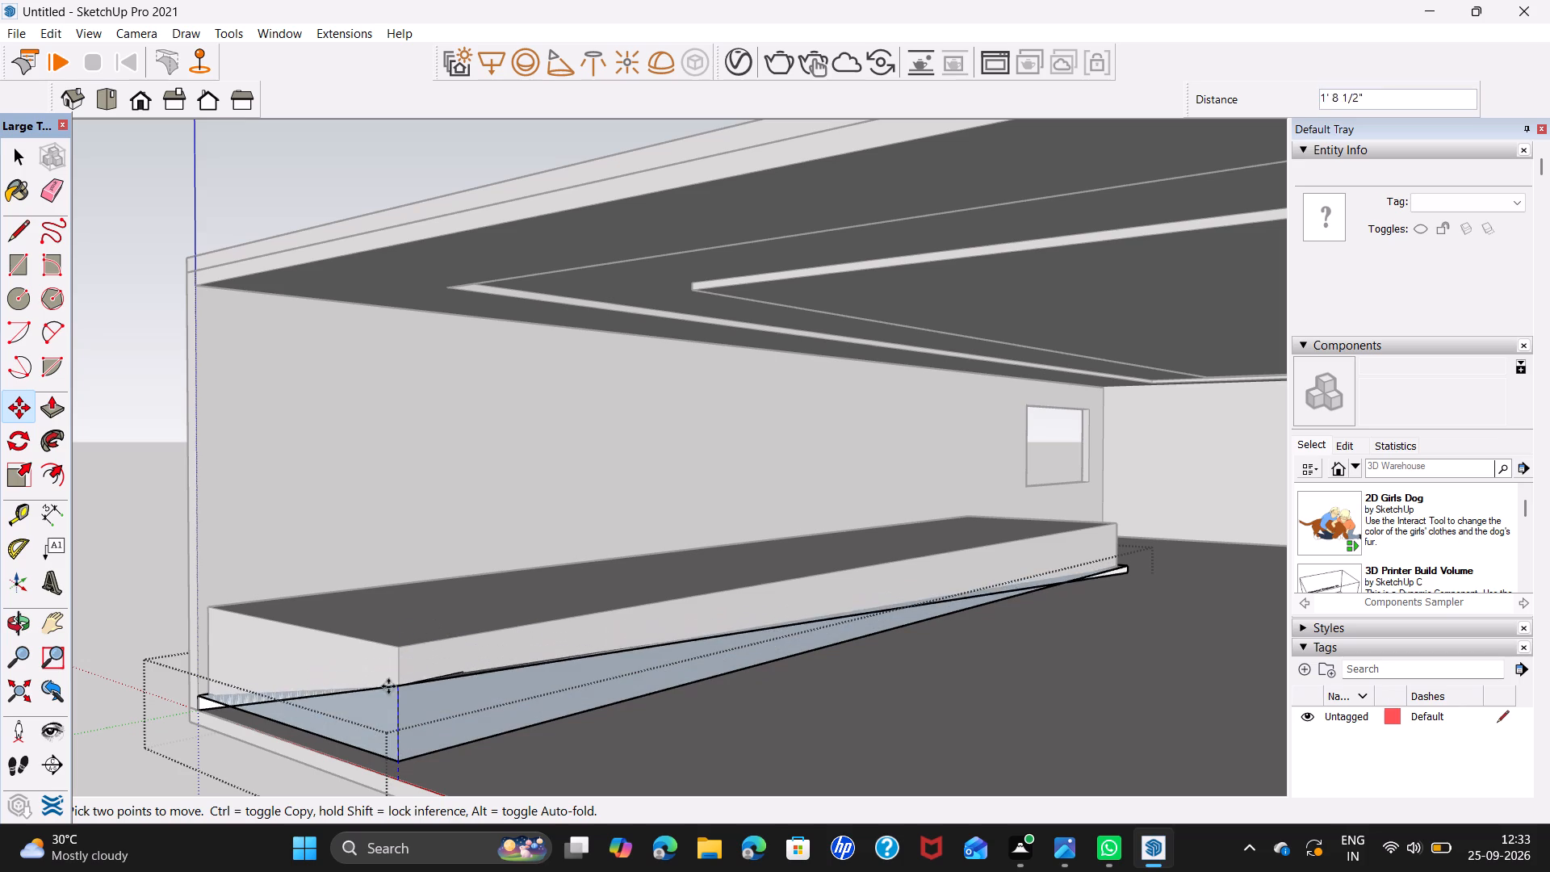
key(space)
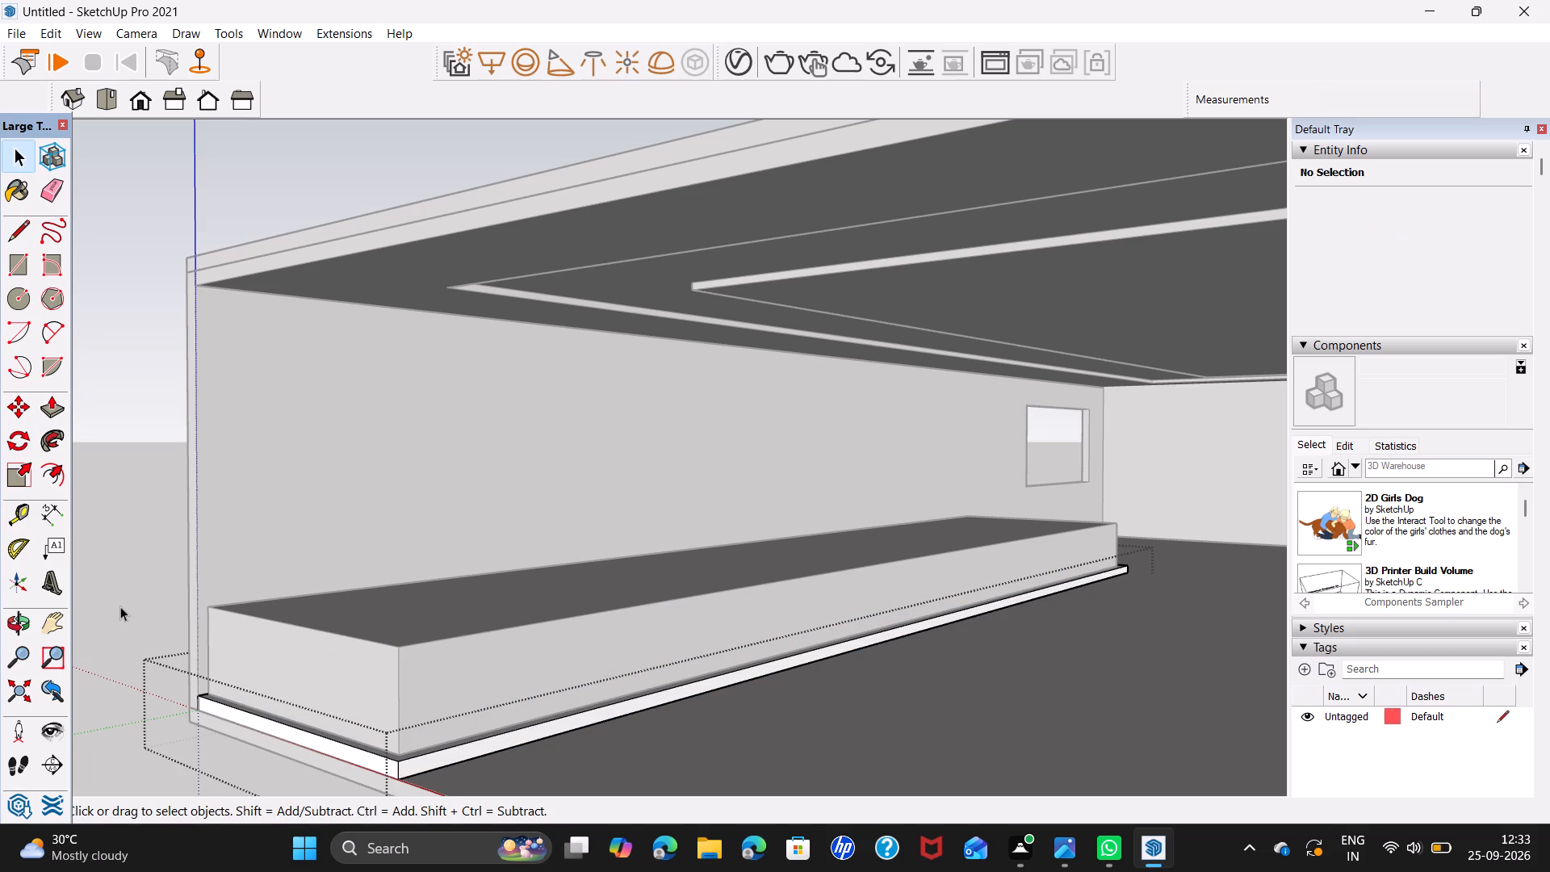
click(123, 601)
Copy the base slab group 2' 4" straight up so the copy rests on top of the box as a countertop.
click(343, 744)
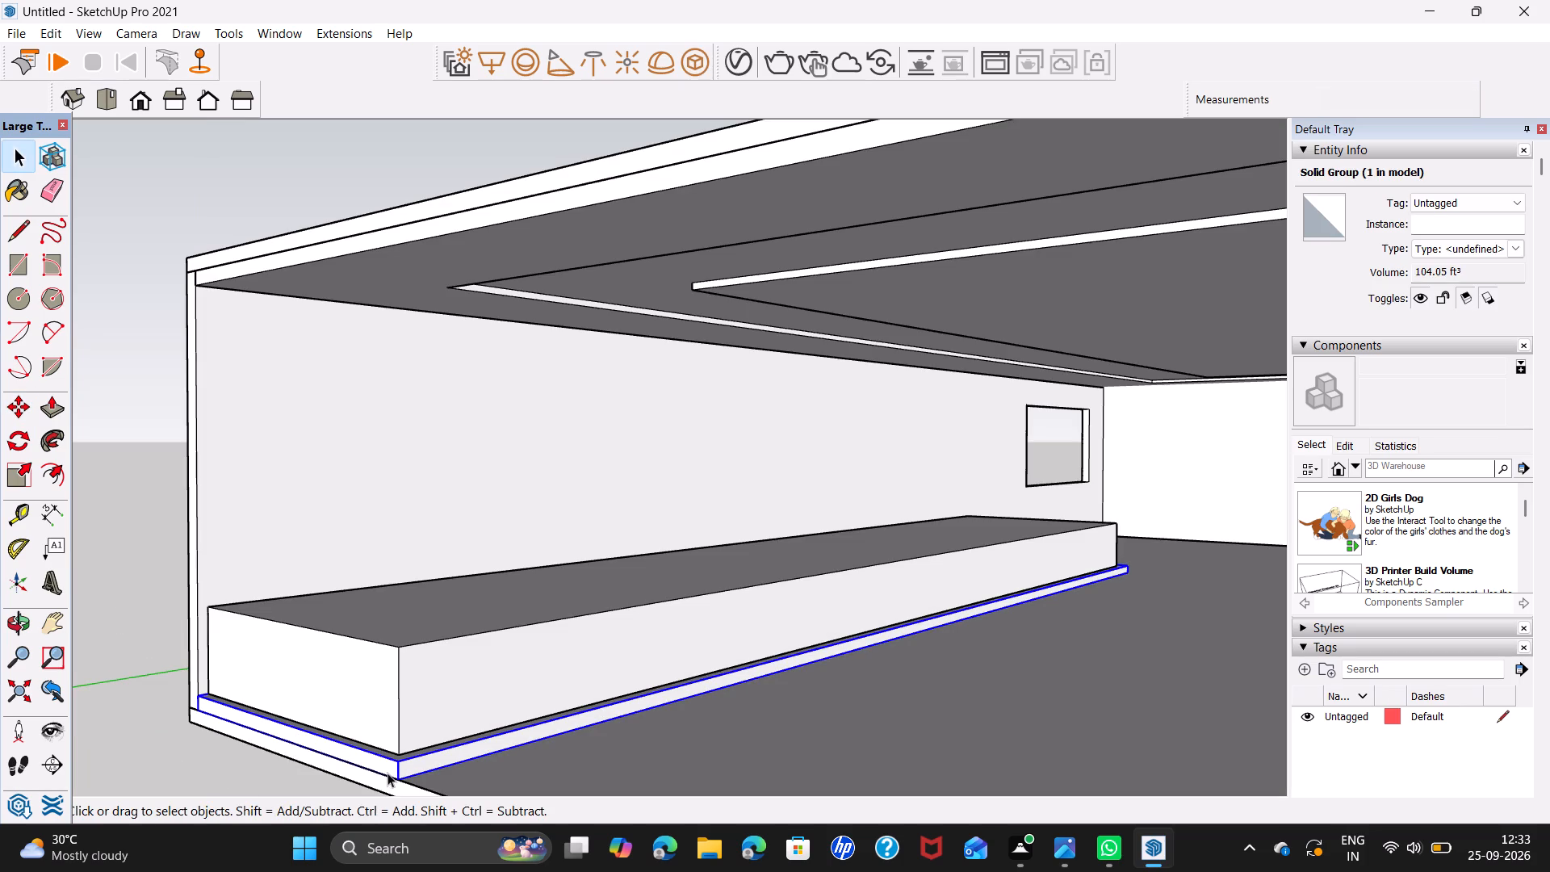
key(m)
click(402, 779)
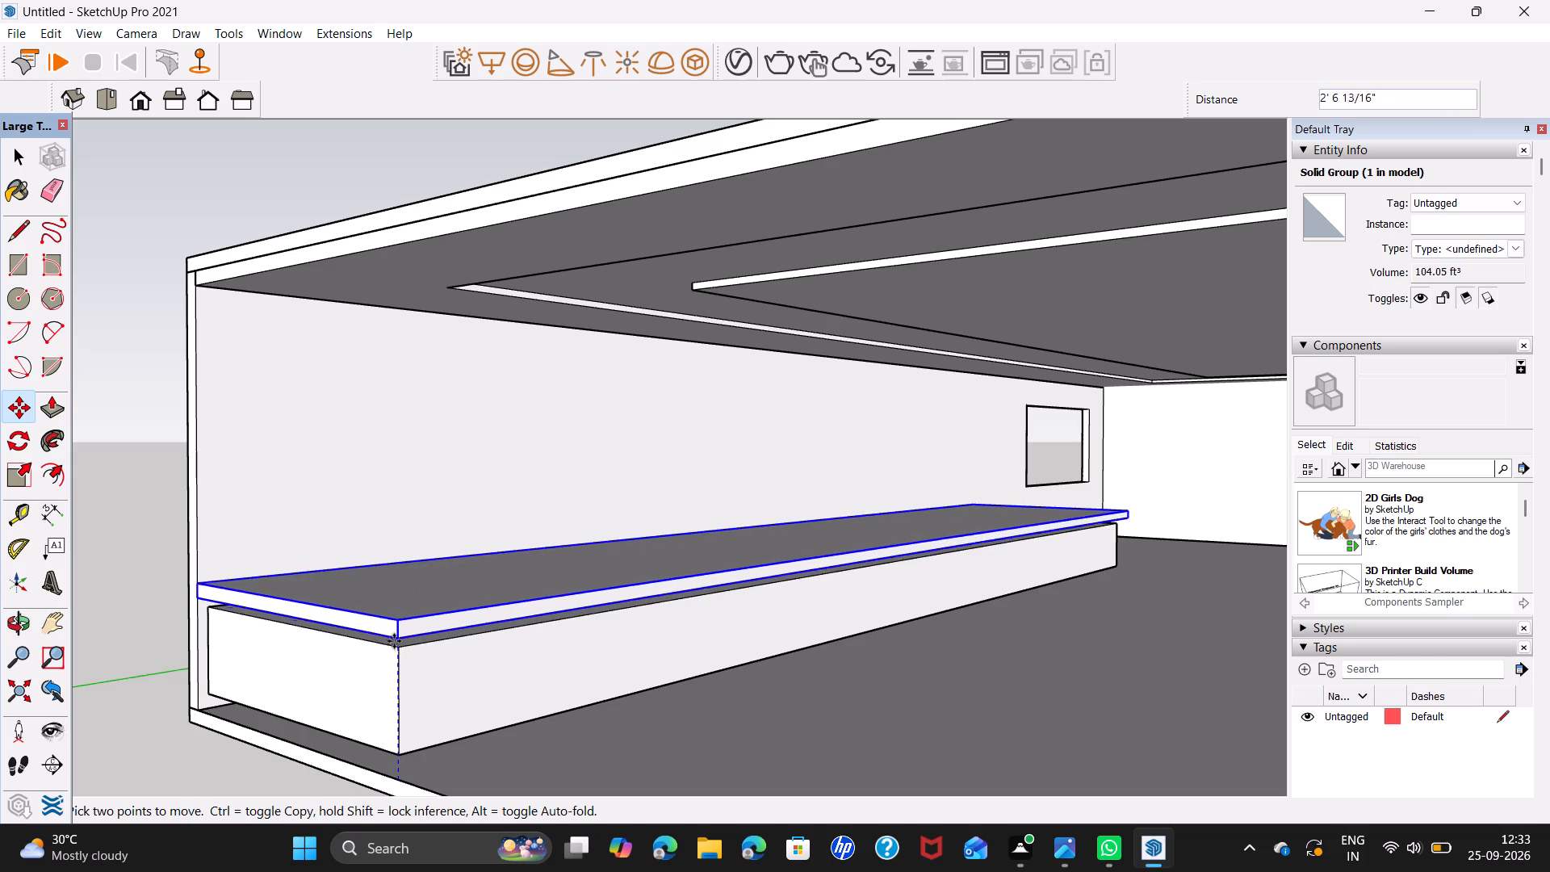
click(395, 652)
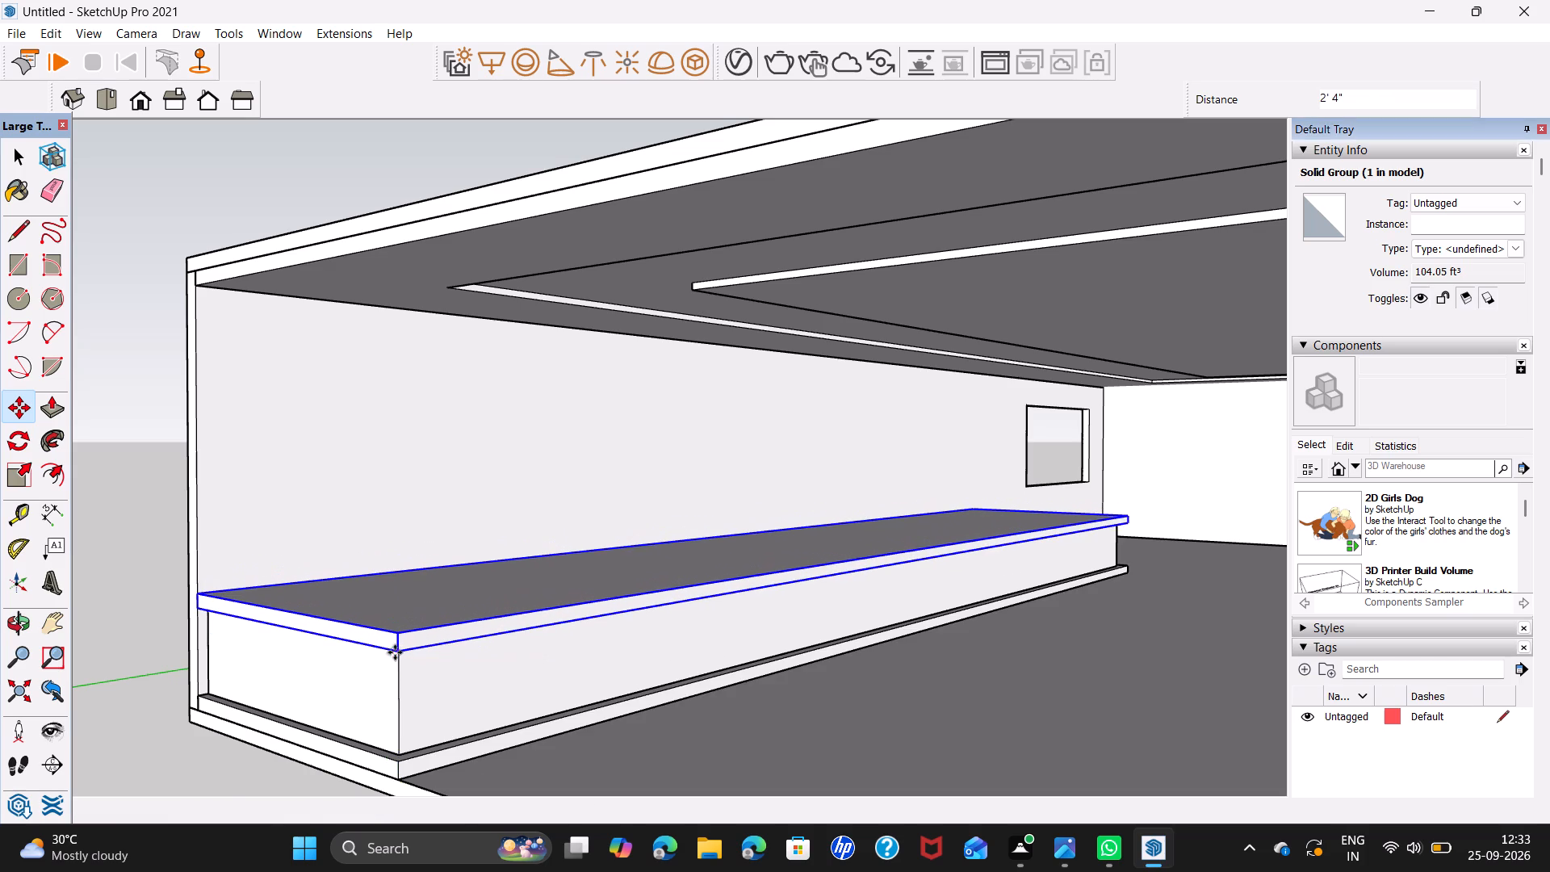
key(space)
Inside the box group, copy the front vertical corner edge to the far end and divide the span into 12 equal panels.
middle_drag(467, 744, 353, 677)
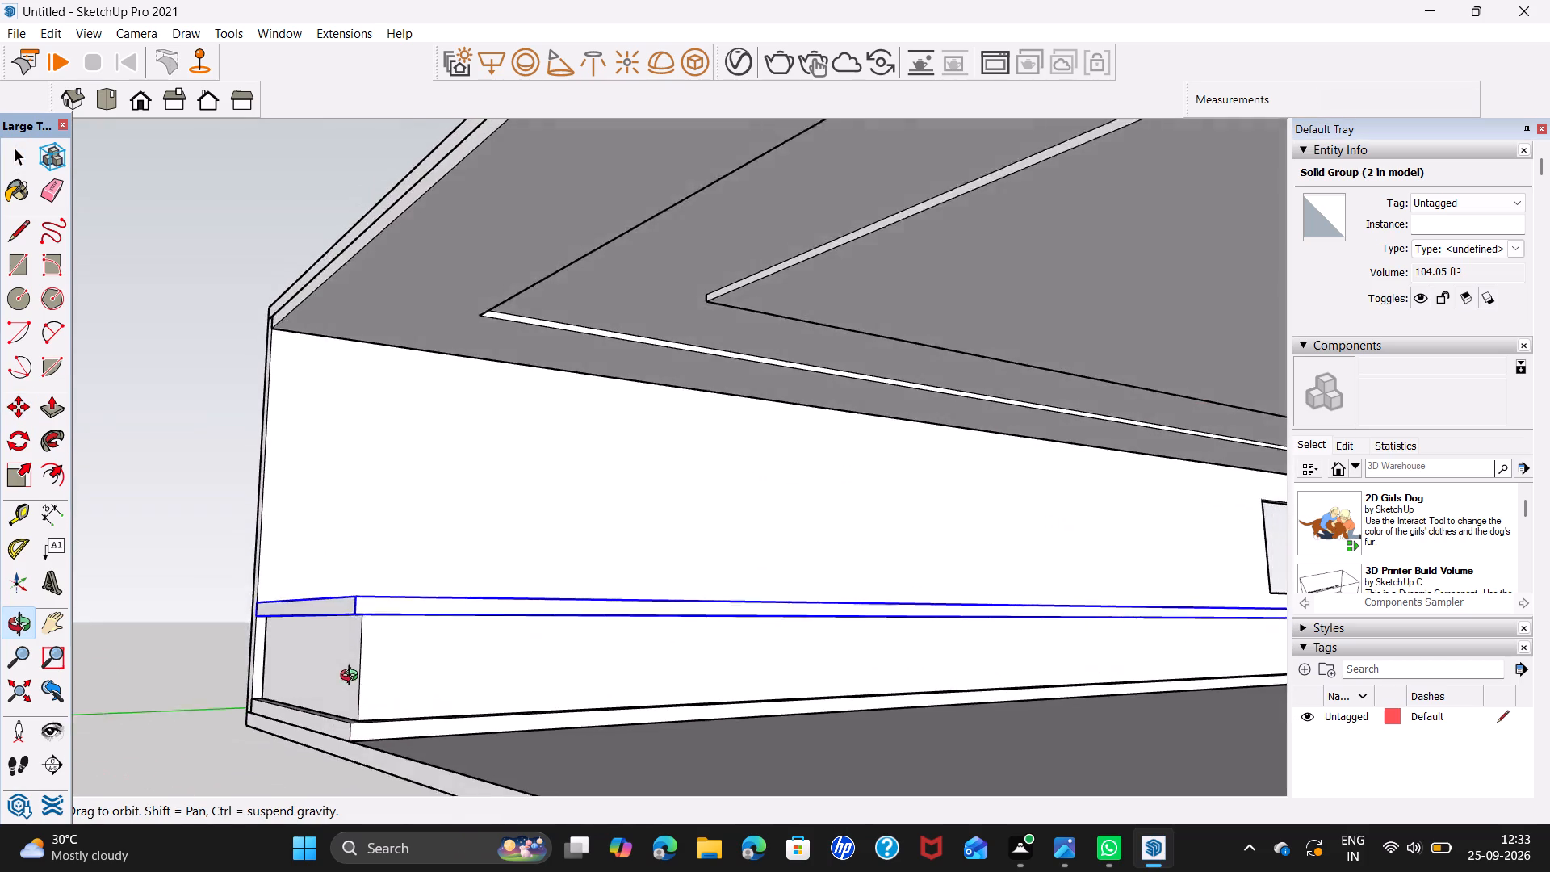
middle_drag(353, 677, 428, 709)
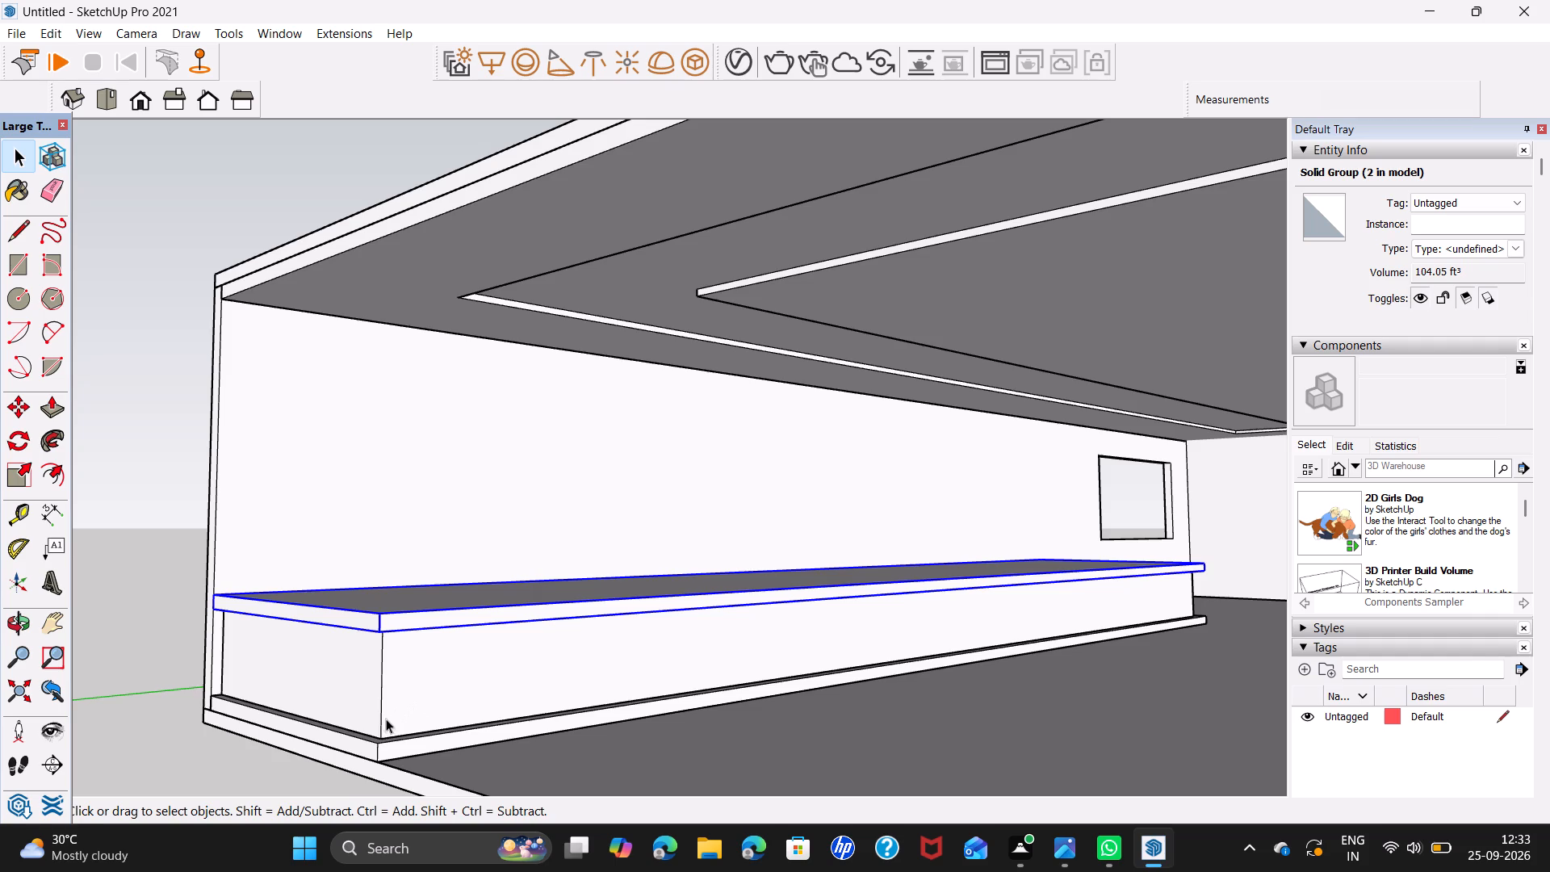
triple_click(383, 714)
click(382, 708)
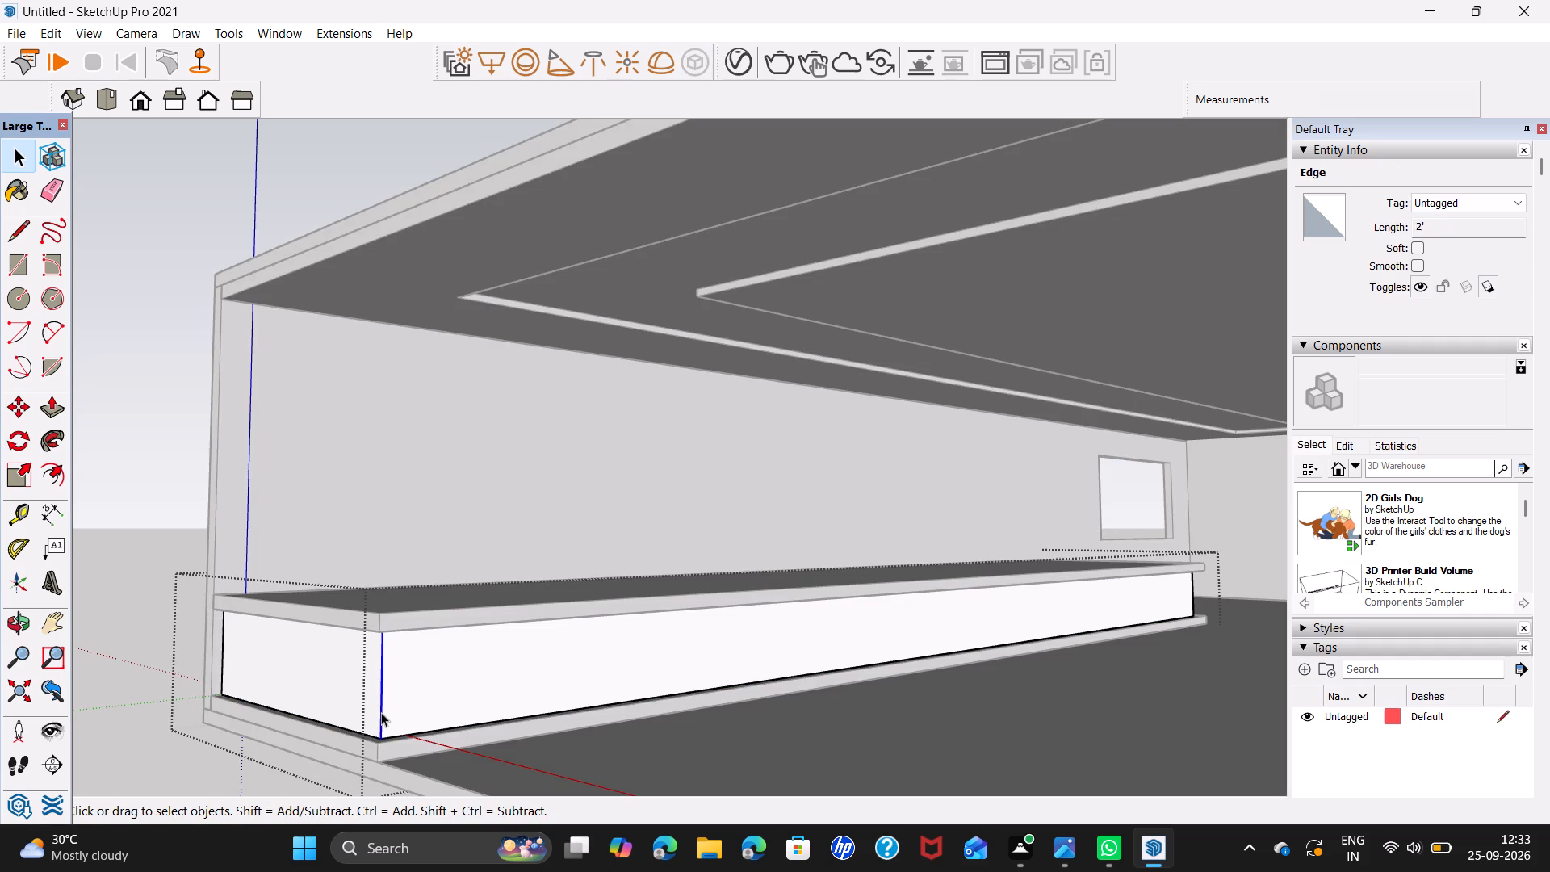
key(m)
click(379, 735)
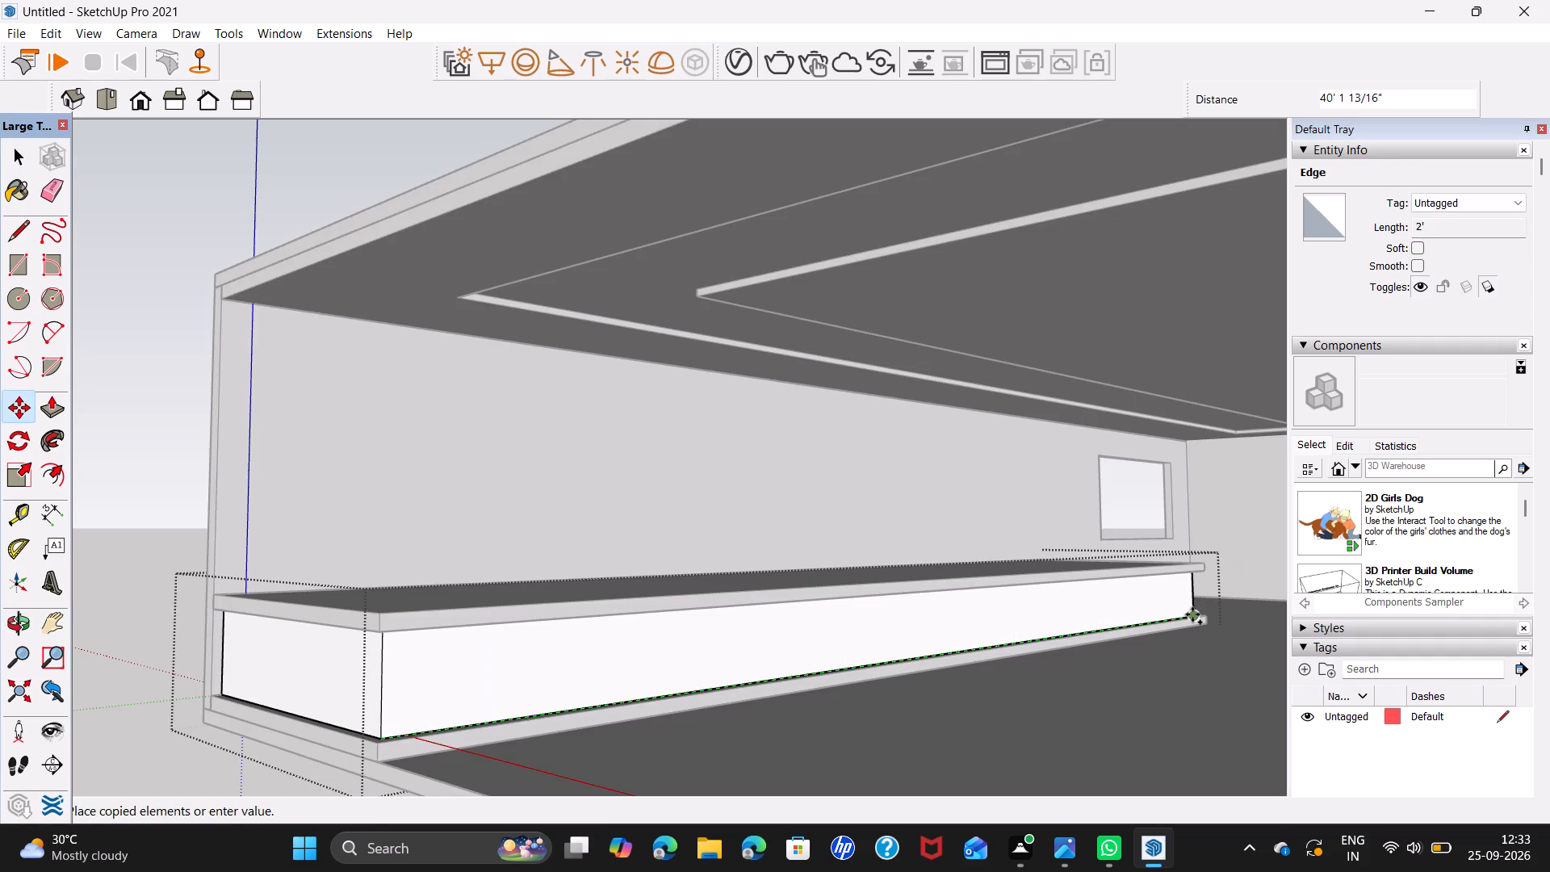
scroll(1192, 614, up, 19)
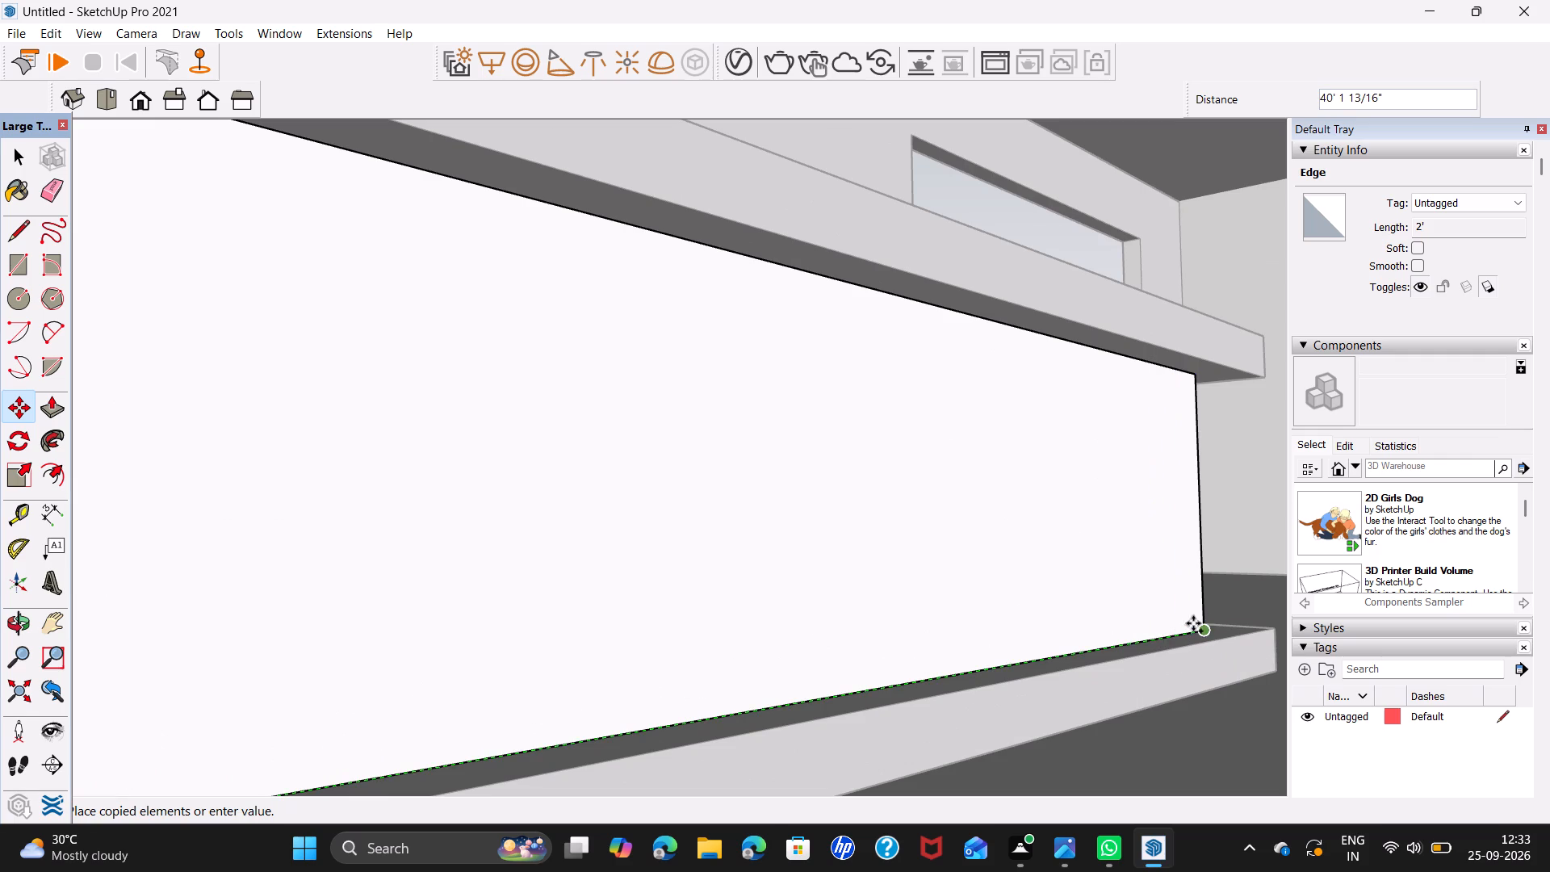
click(1193, 623)
key(slash)
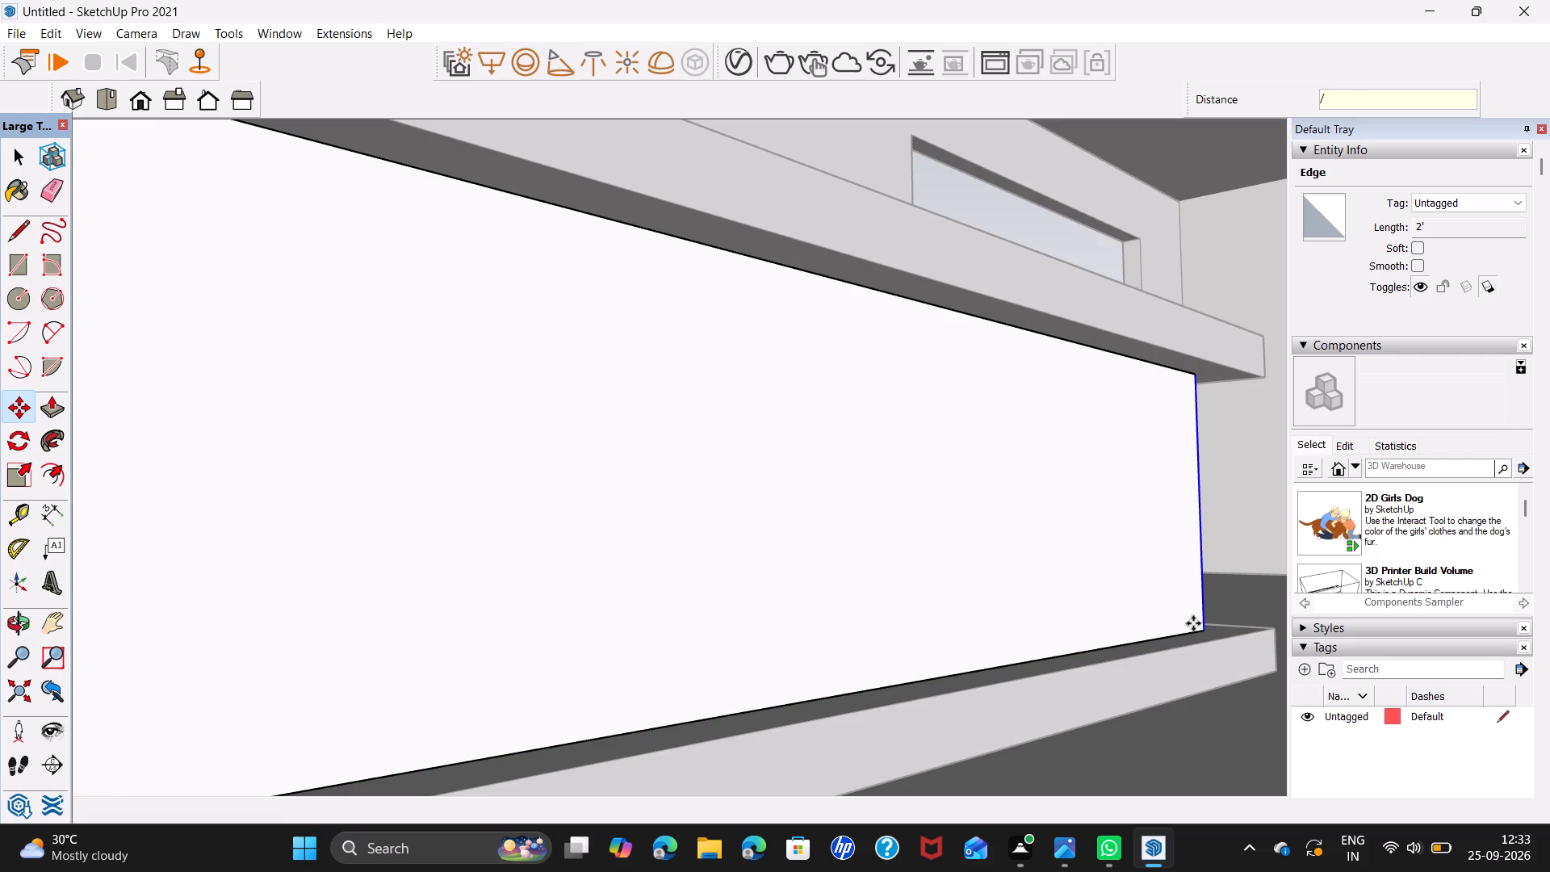
text(12)
key(Return)
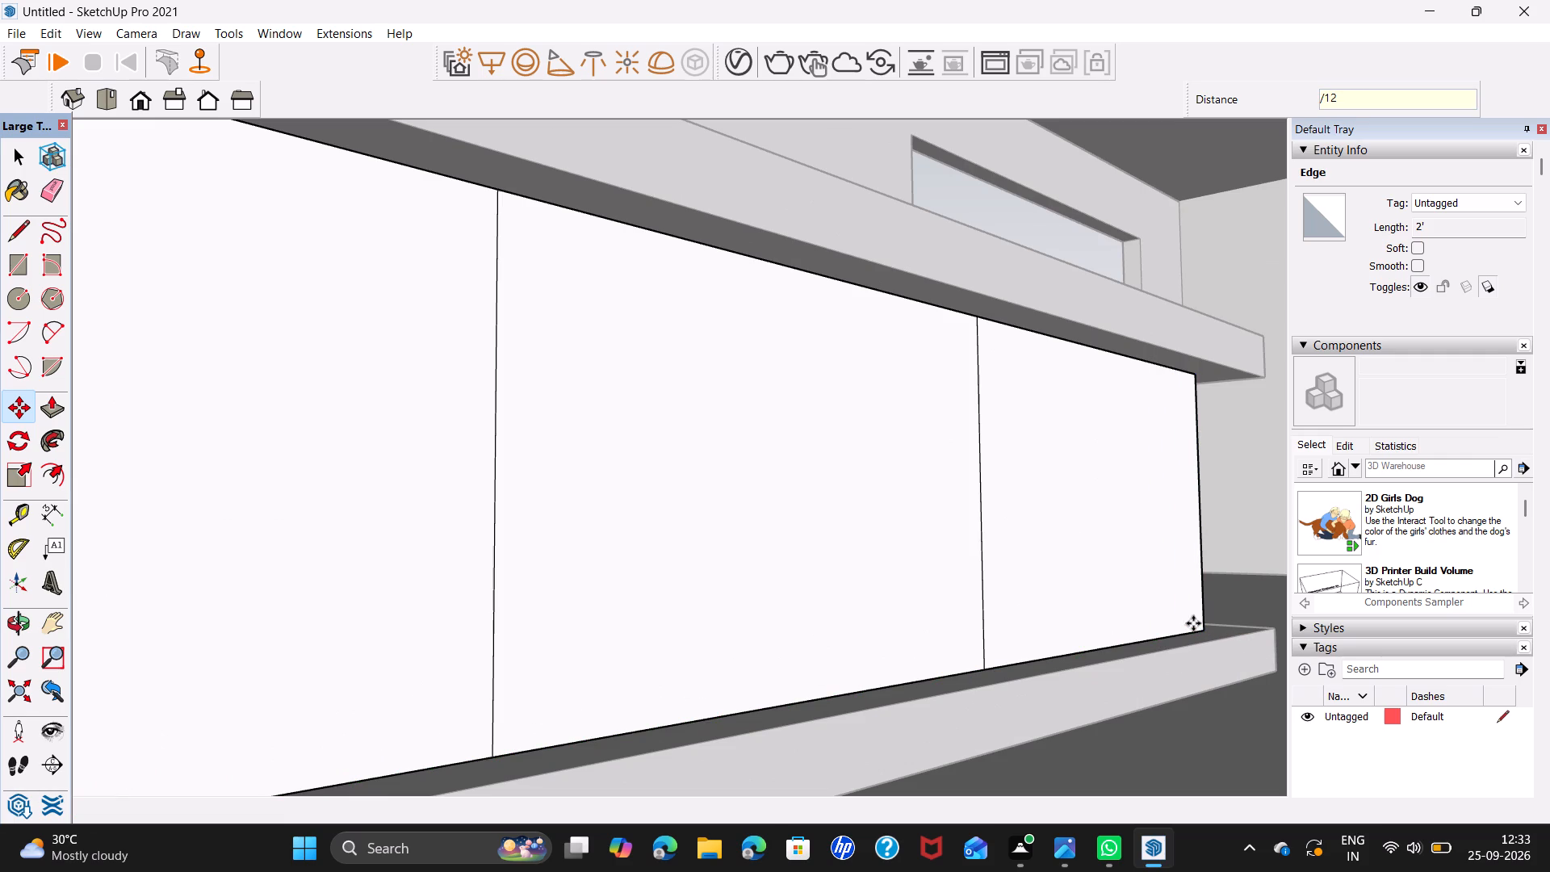
key(space)
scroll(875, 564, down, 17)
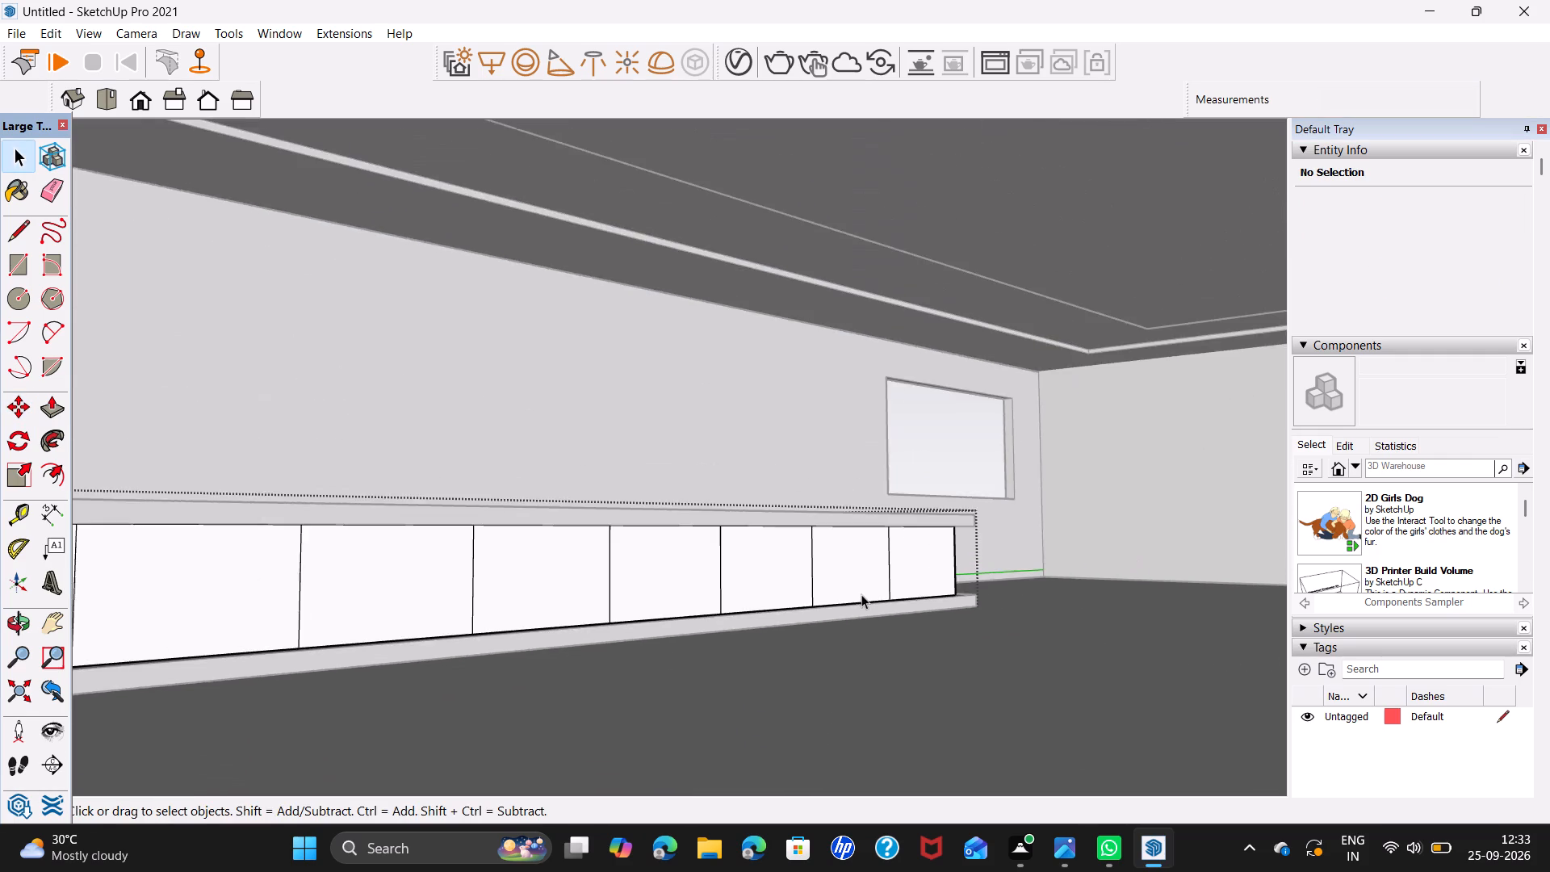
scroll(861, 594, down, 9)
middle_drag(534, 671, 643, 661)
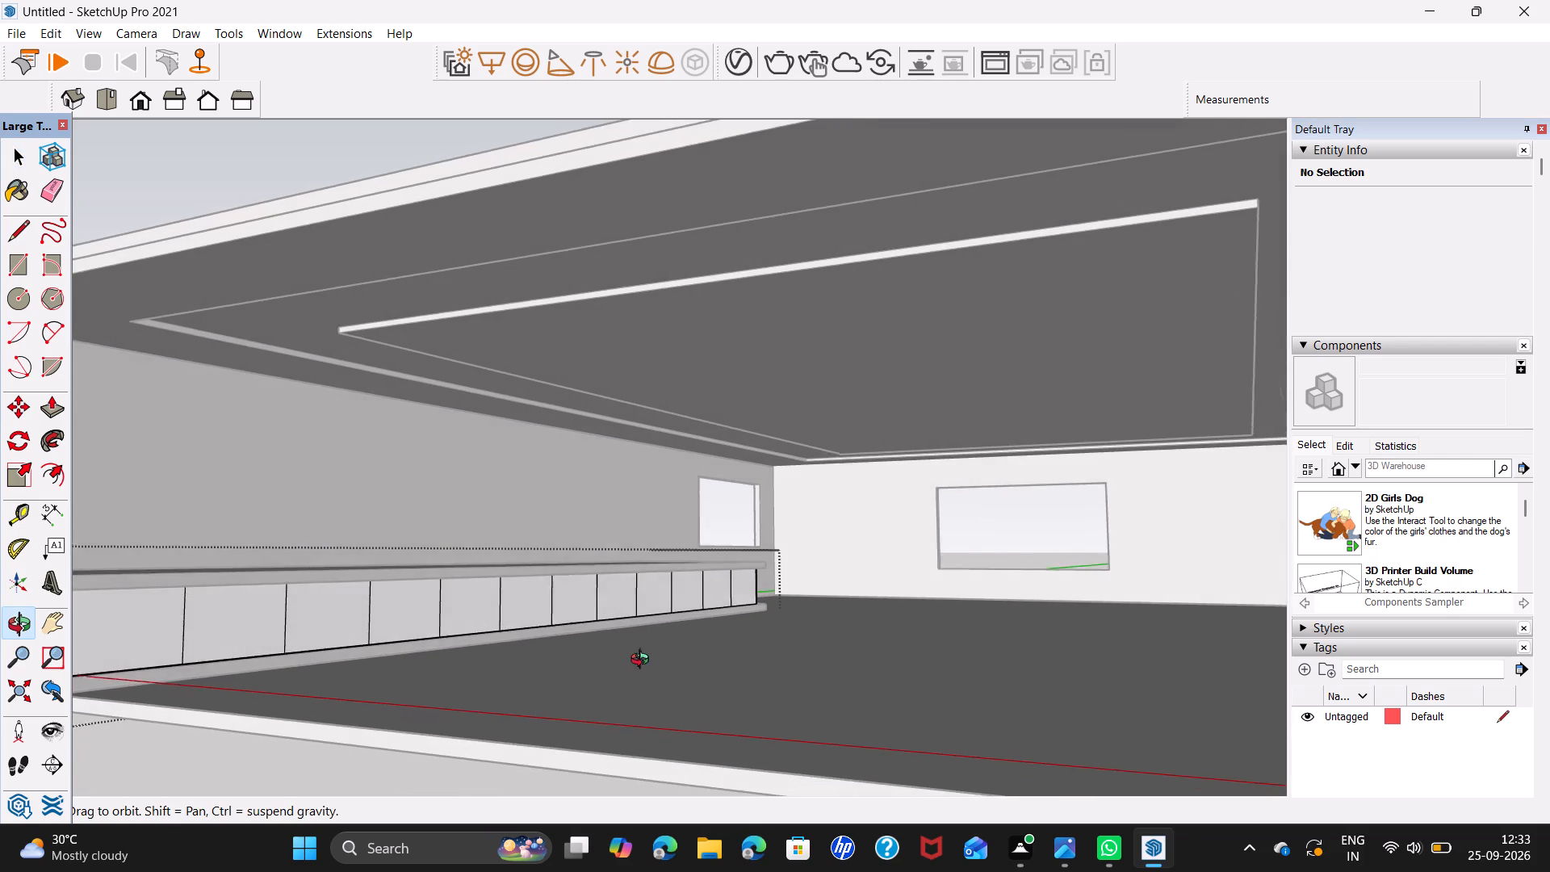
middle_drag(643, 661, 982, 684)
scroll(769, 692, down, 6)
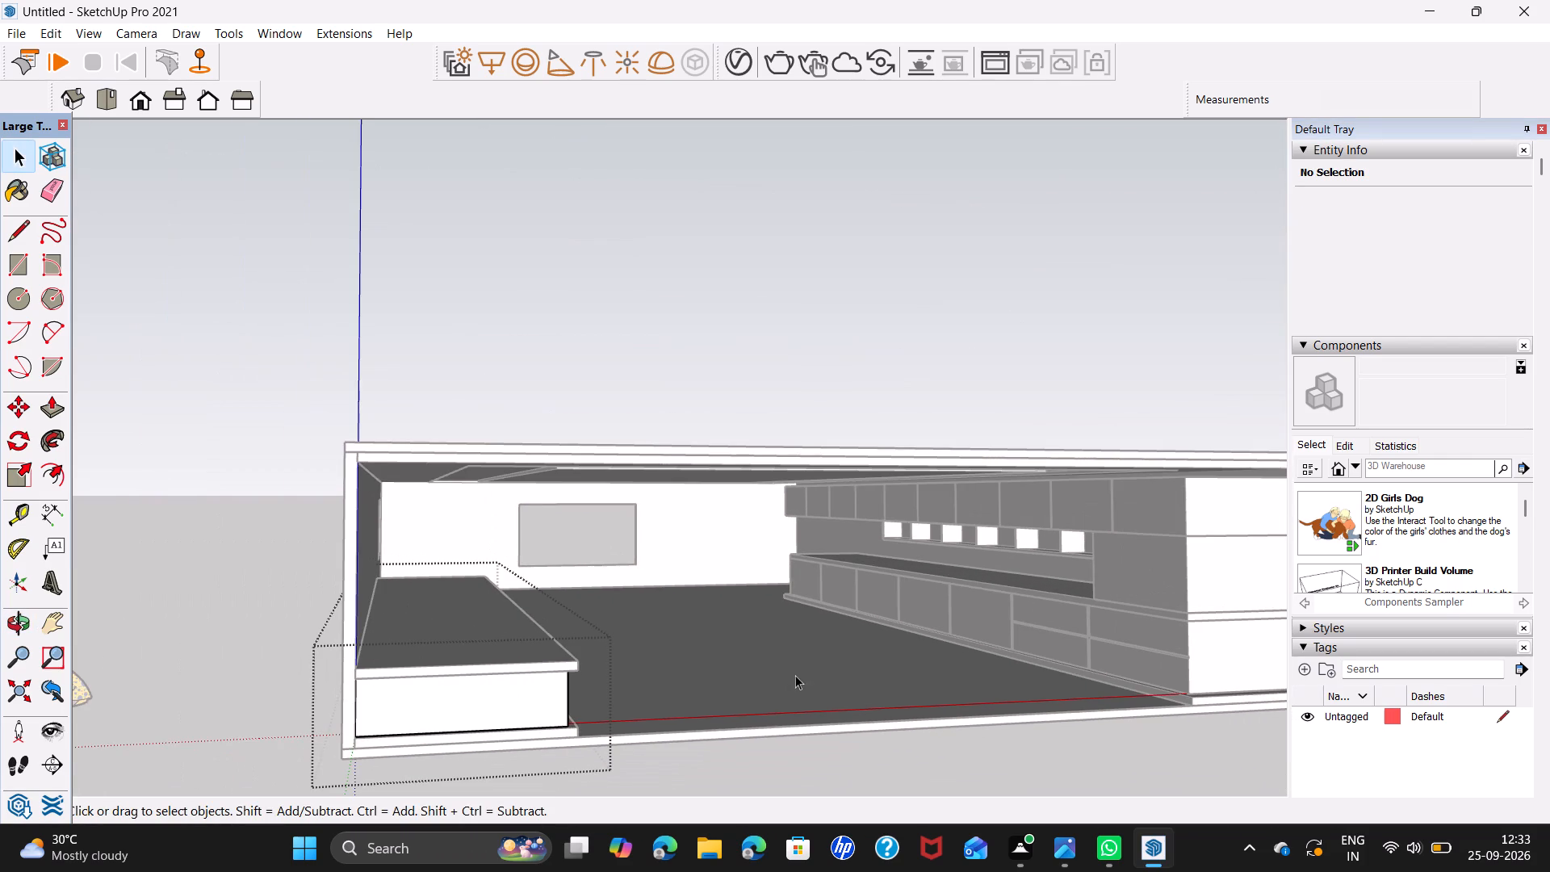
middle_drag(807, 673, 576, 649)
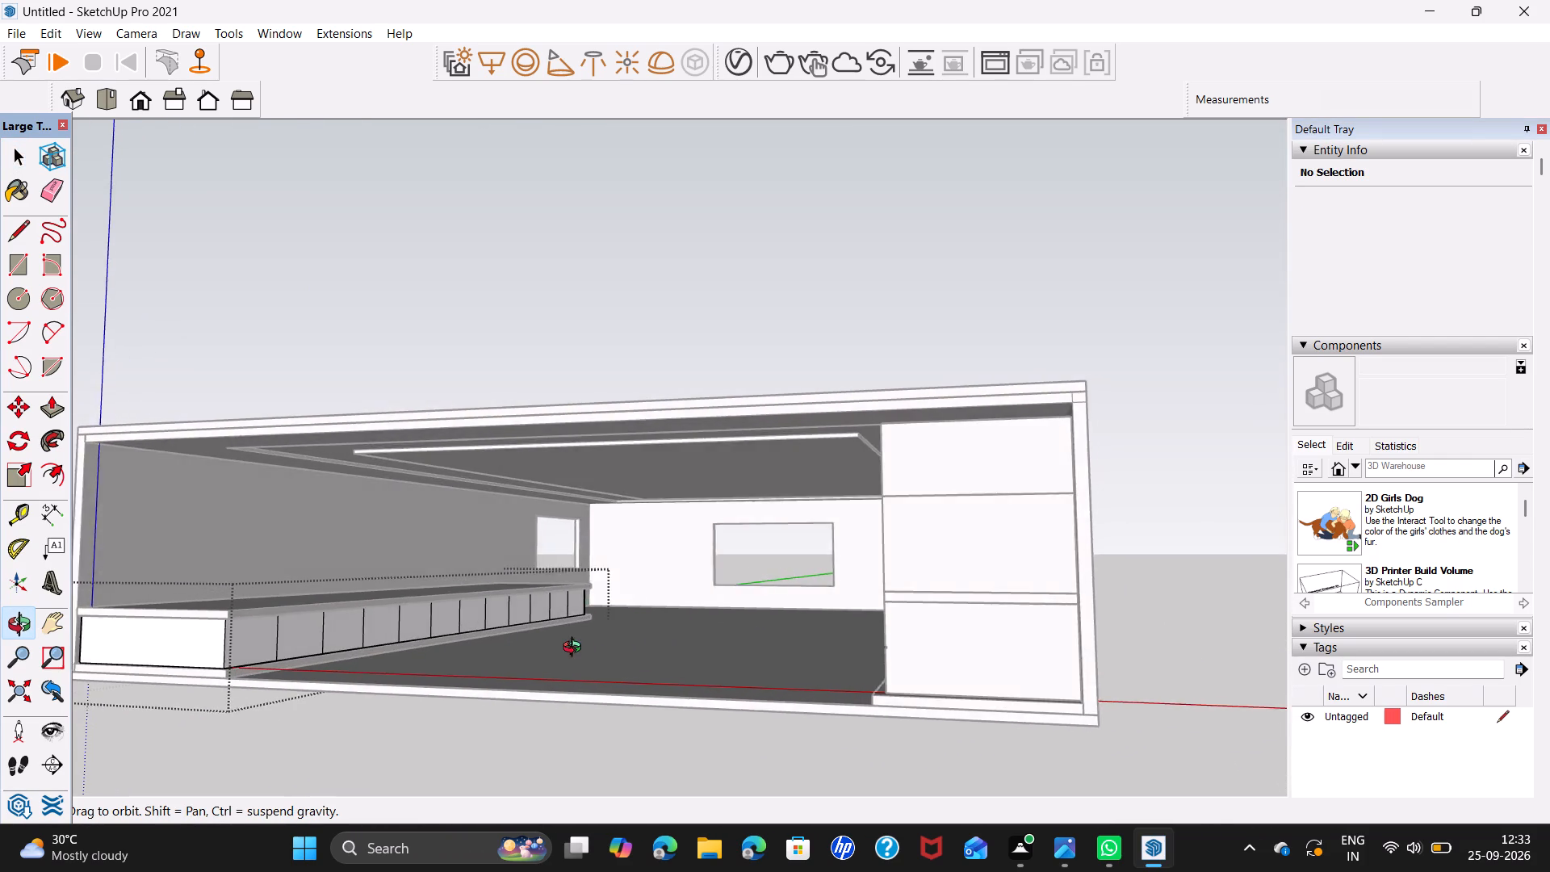
Inside the box group, copy the first divider line on the cabinet front 0.5" toward the far end.
middle_drag(576, 649, 558, 658)
middle_drag(525, 632, 756, 650)
scroll(602, 669, up, 4)
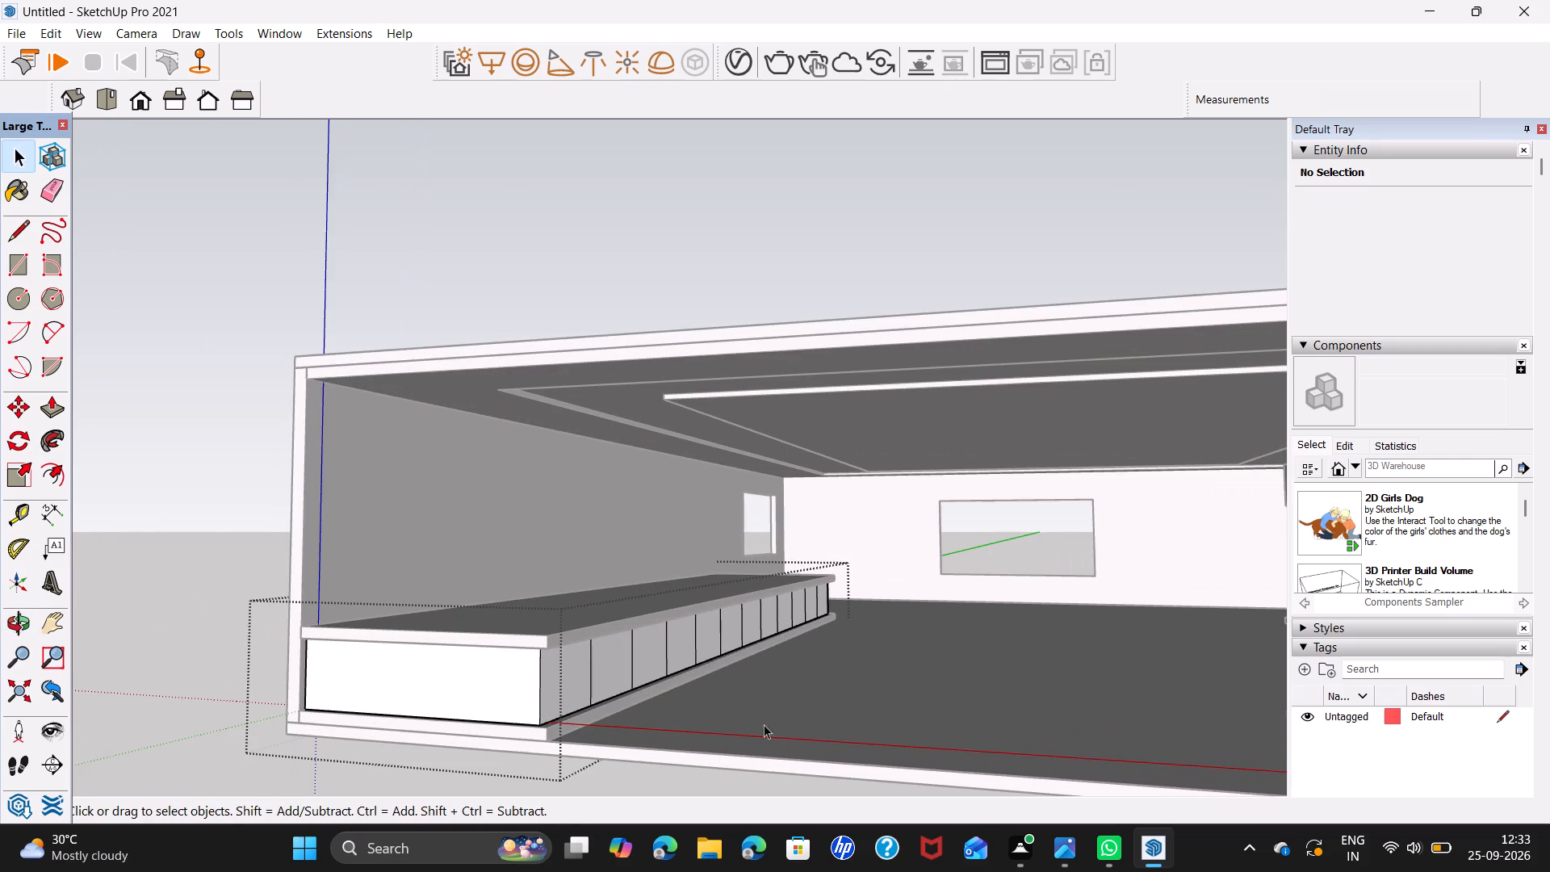
middle_drag(797, 730, 740, 710)
scroll(587, 683, up, 6)
middle_drag(808, 742, 715, 739)
scroll(589, 693, up, 7)
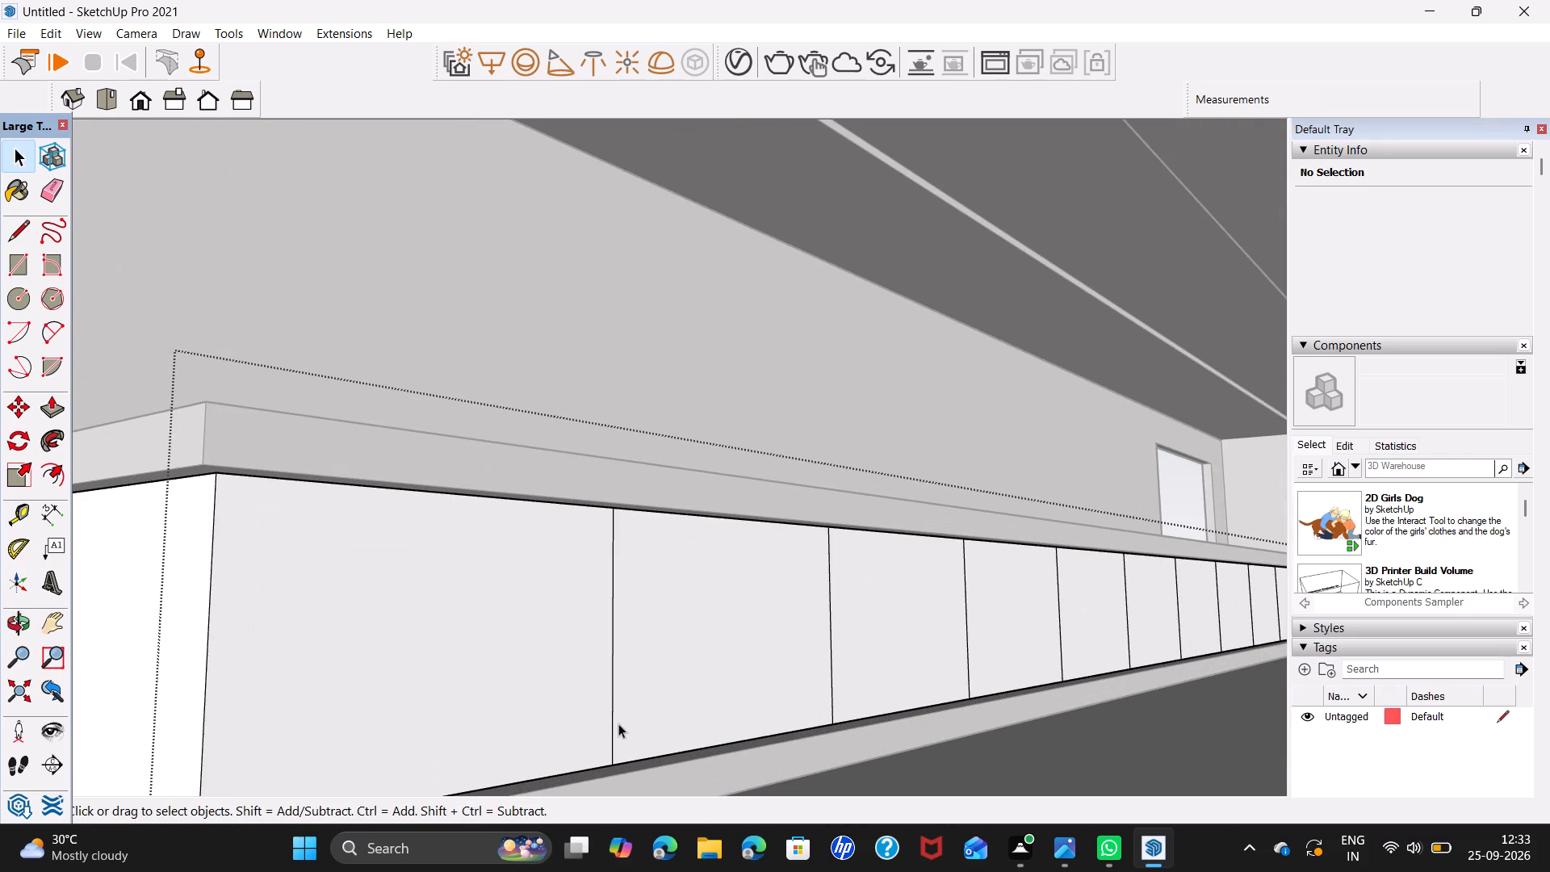
click(613, 734)
key(m)
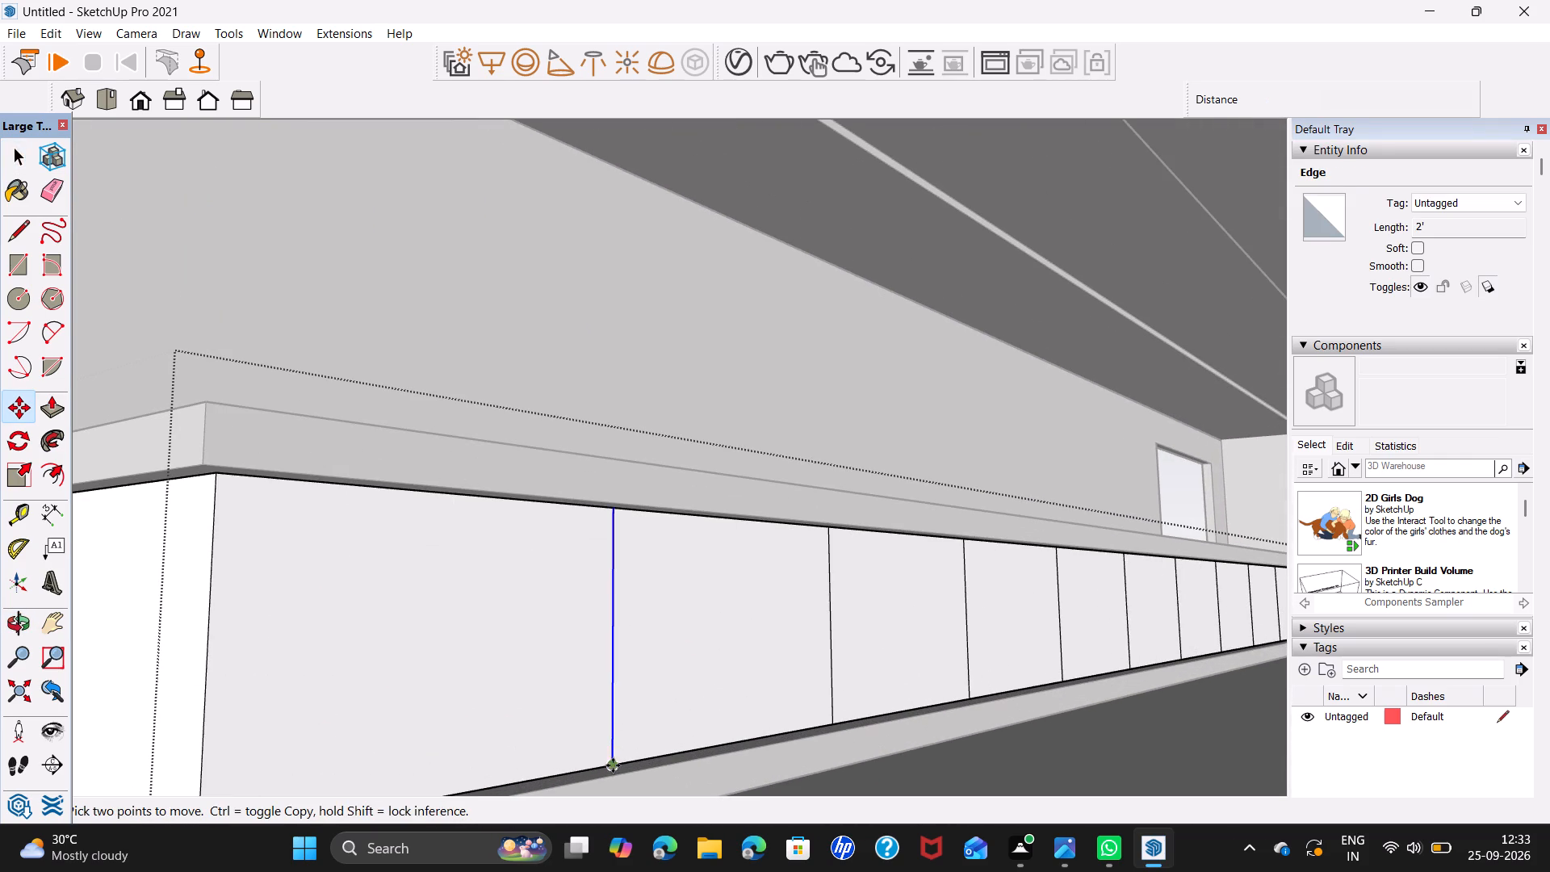
click(611, 764)
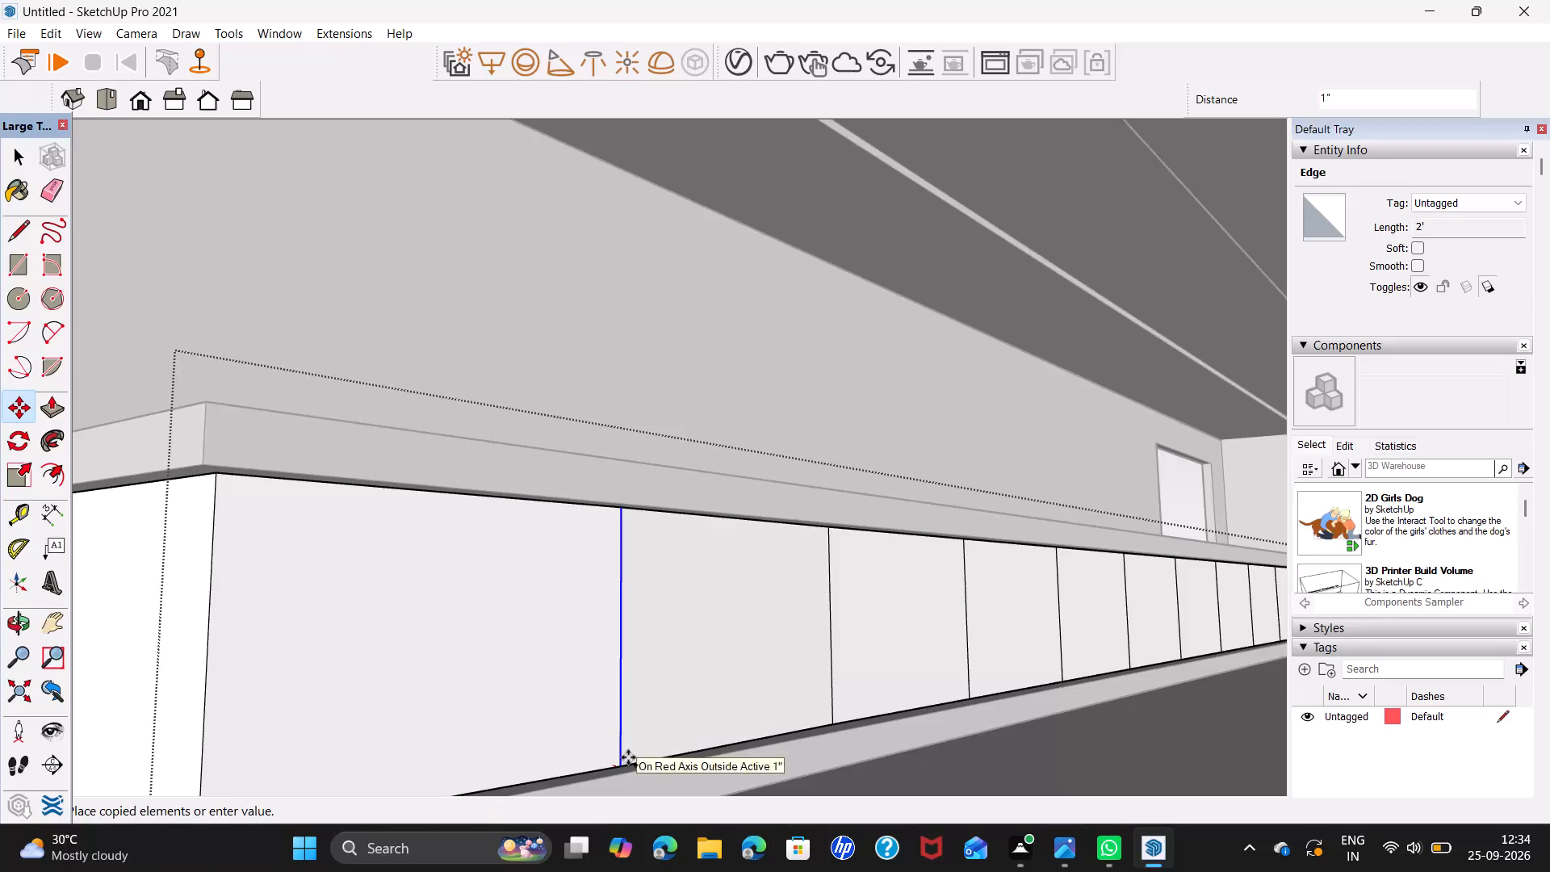
text(0.5)
key(Return)
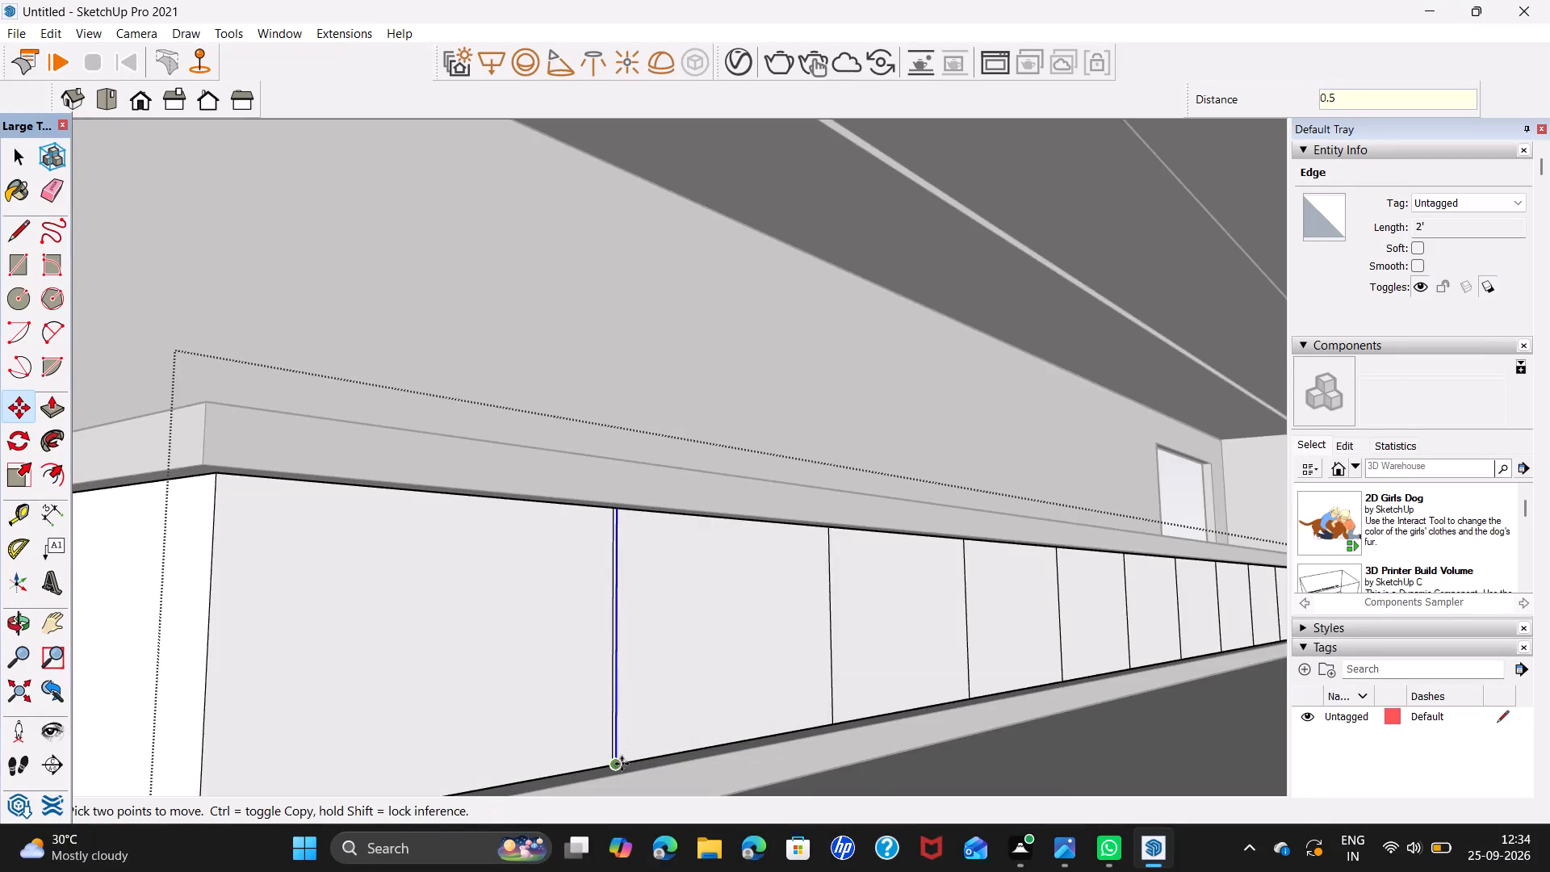
Copy a line 1" back toward the near end to form a 1" wide strip, and delete the original divider line inside it.
scroll(622, 764, up, 11)
click(609, 767)
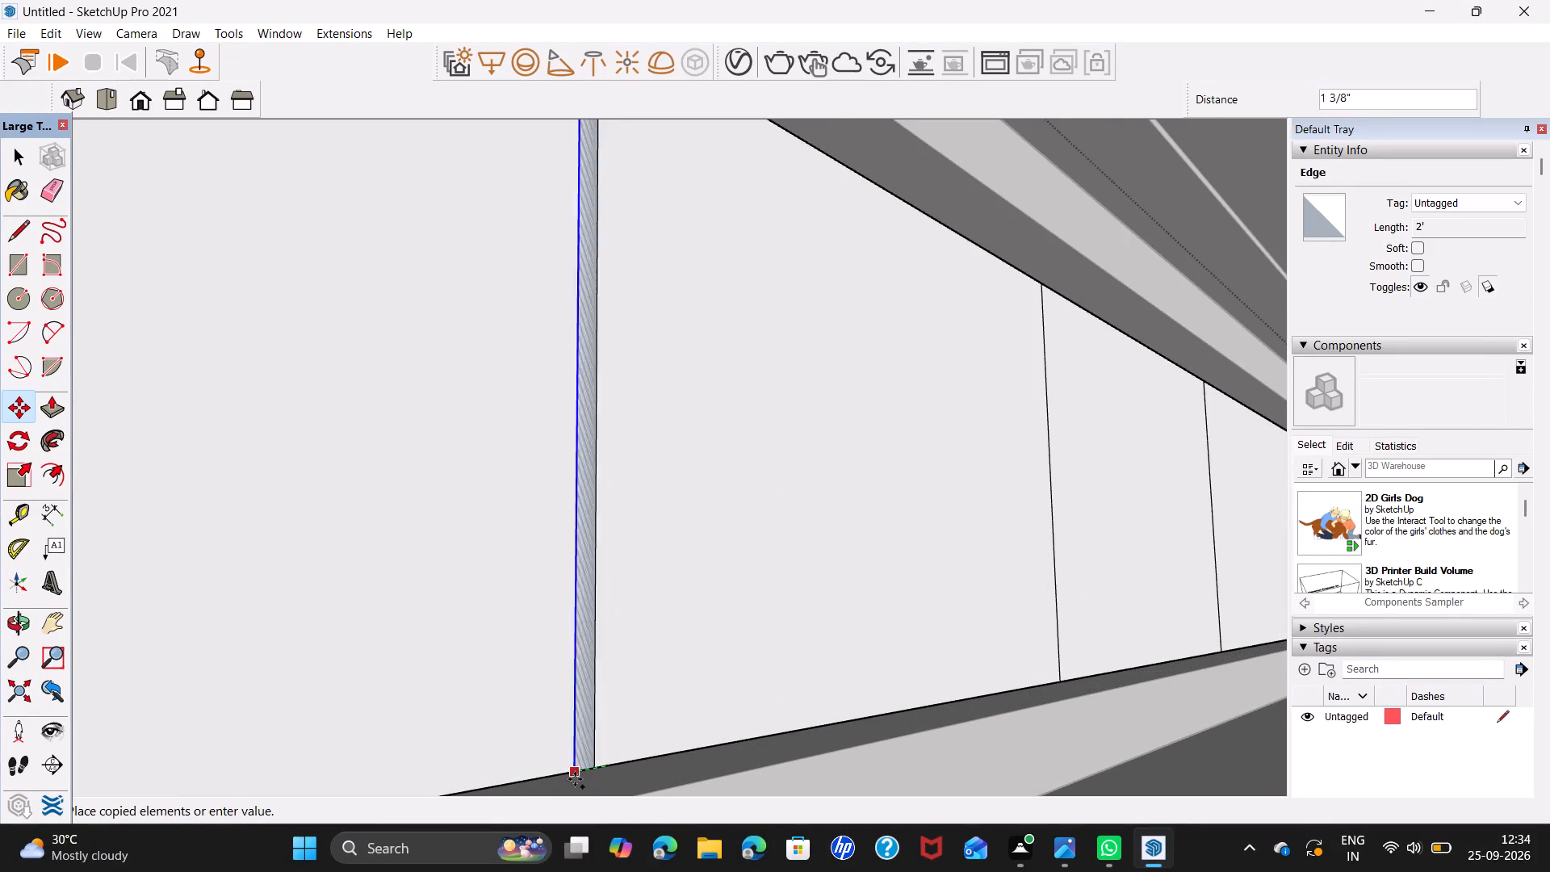
key(1)
key(Return)
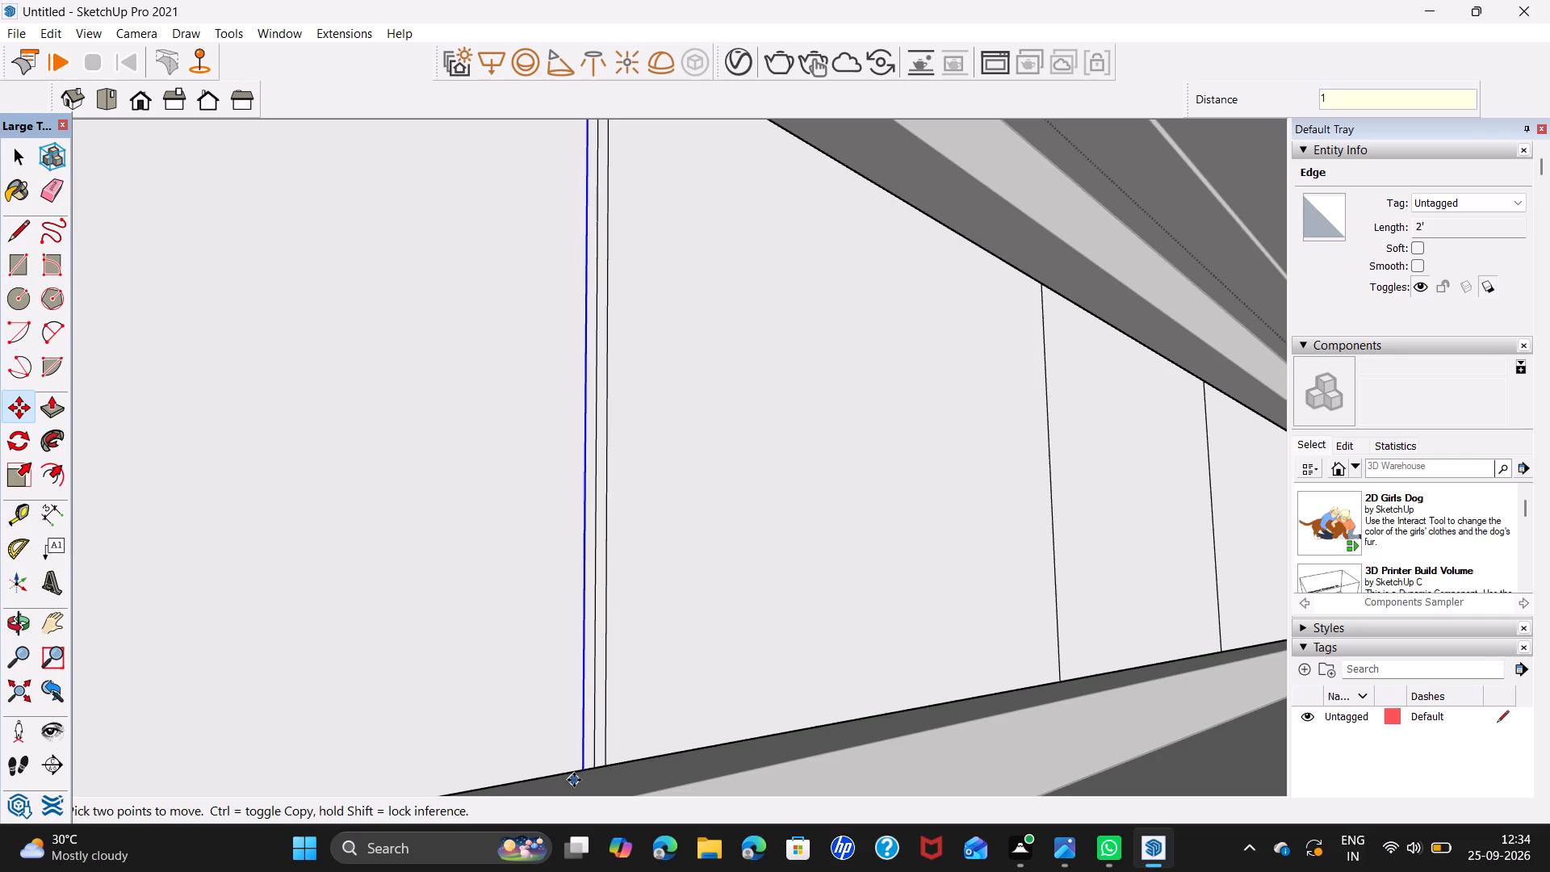
key(space)
click(593, 764)
key(Delete)
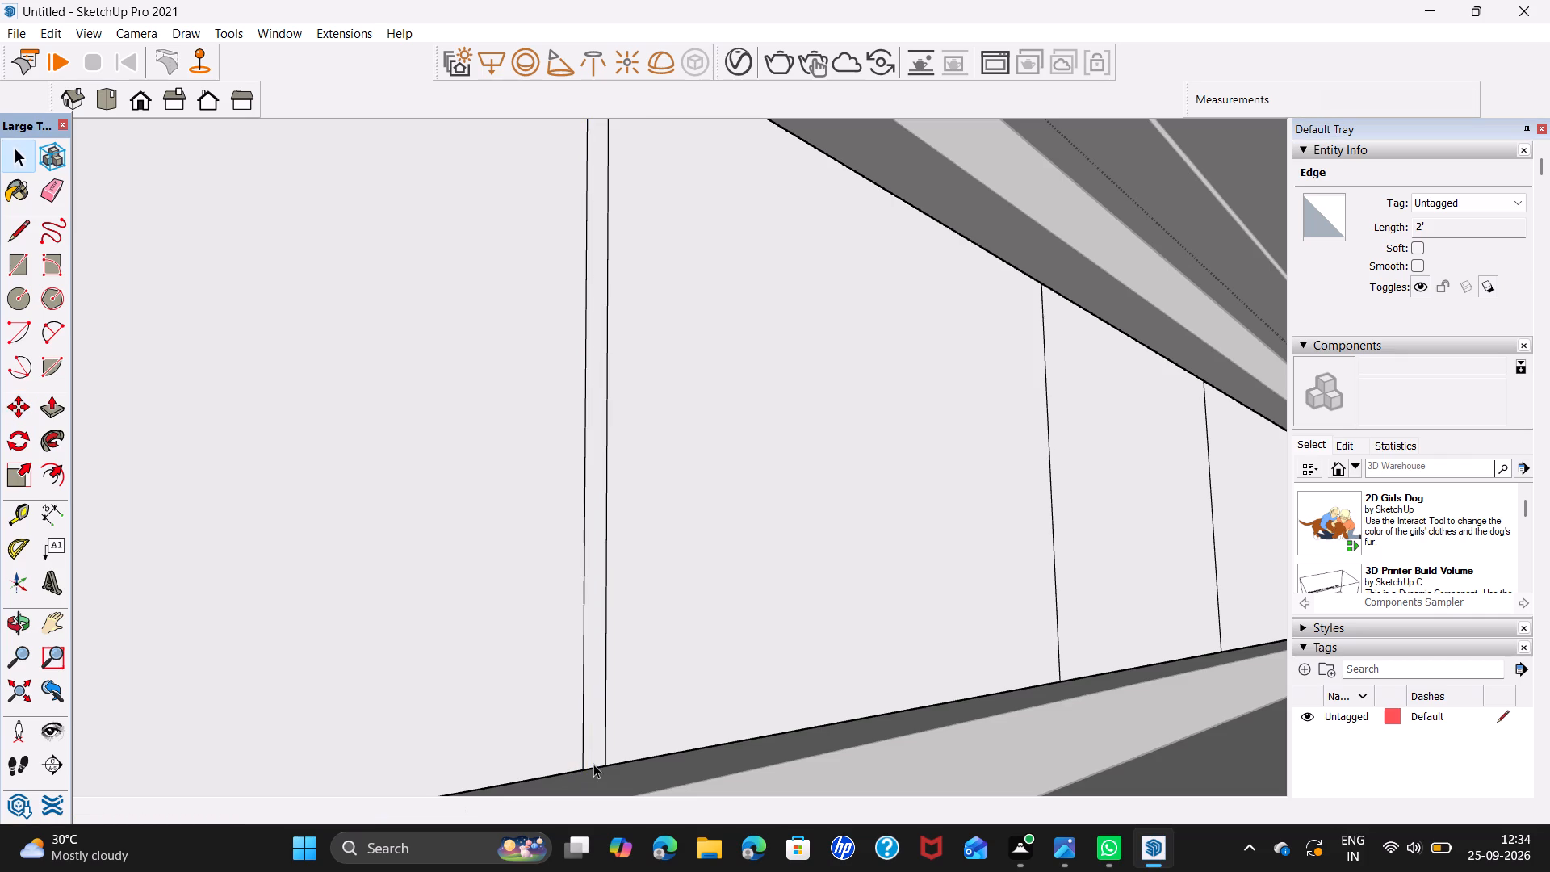
Copy the 1" wide strip face by its bottom midpoint about 3' 4 1/8" along the front onto the second divider line.
click(593, 764)
key(m)
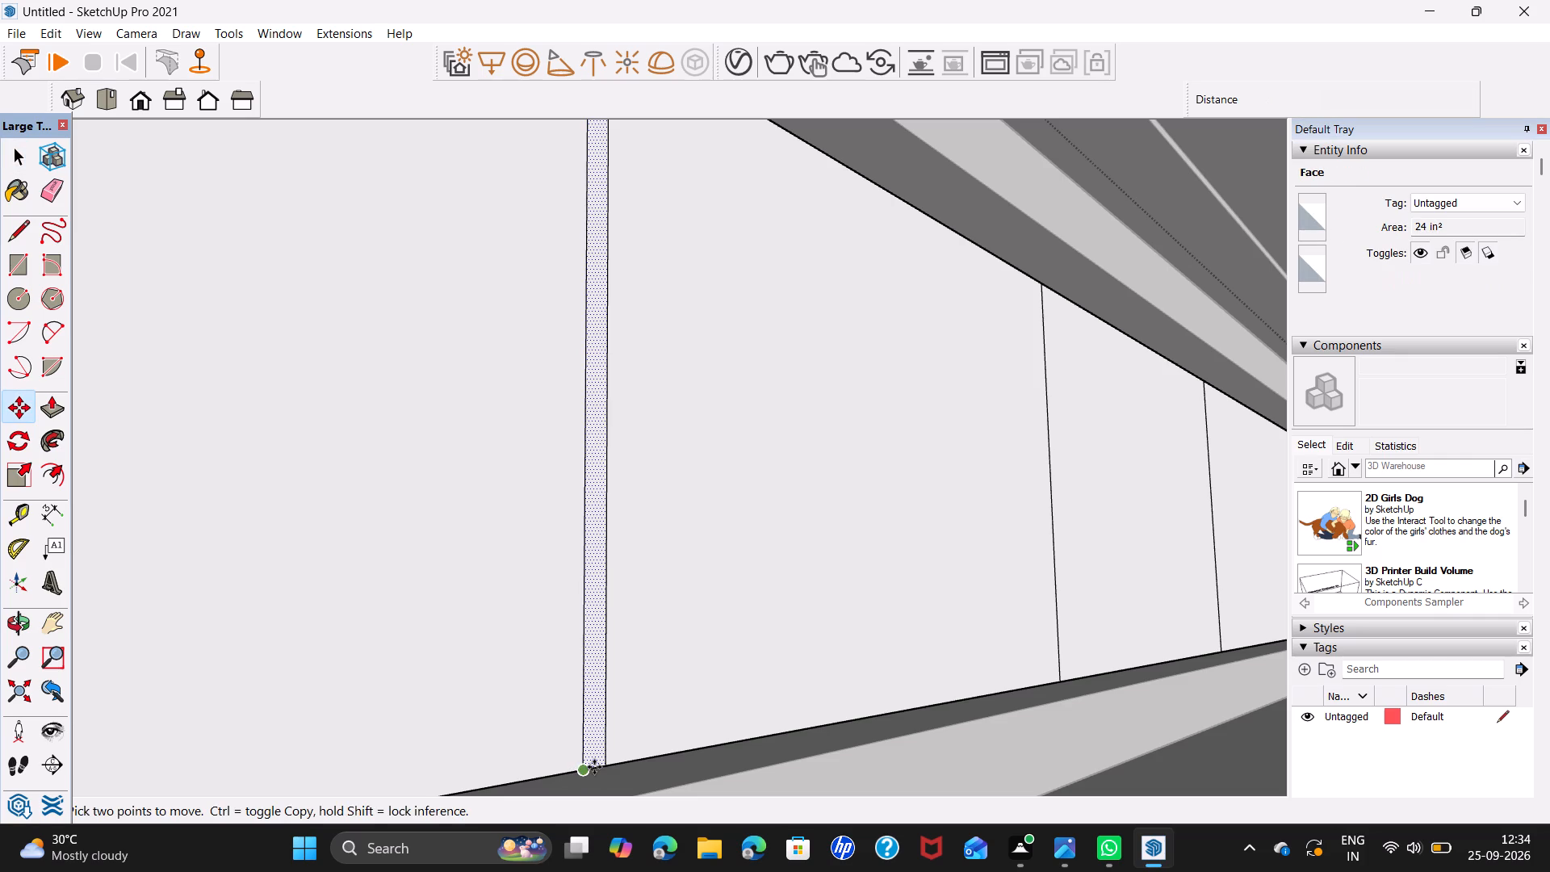
scroll(594, 767, up, 7)
click(596, 767)
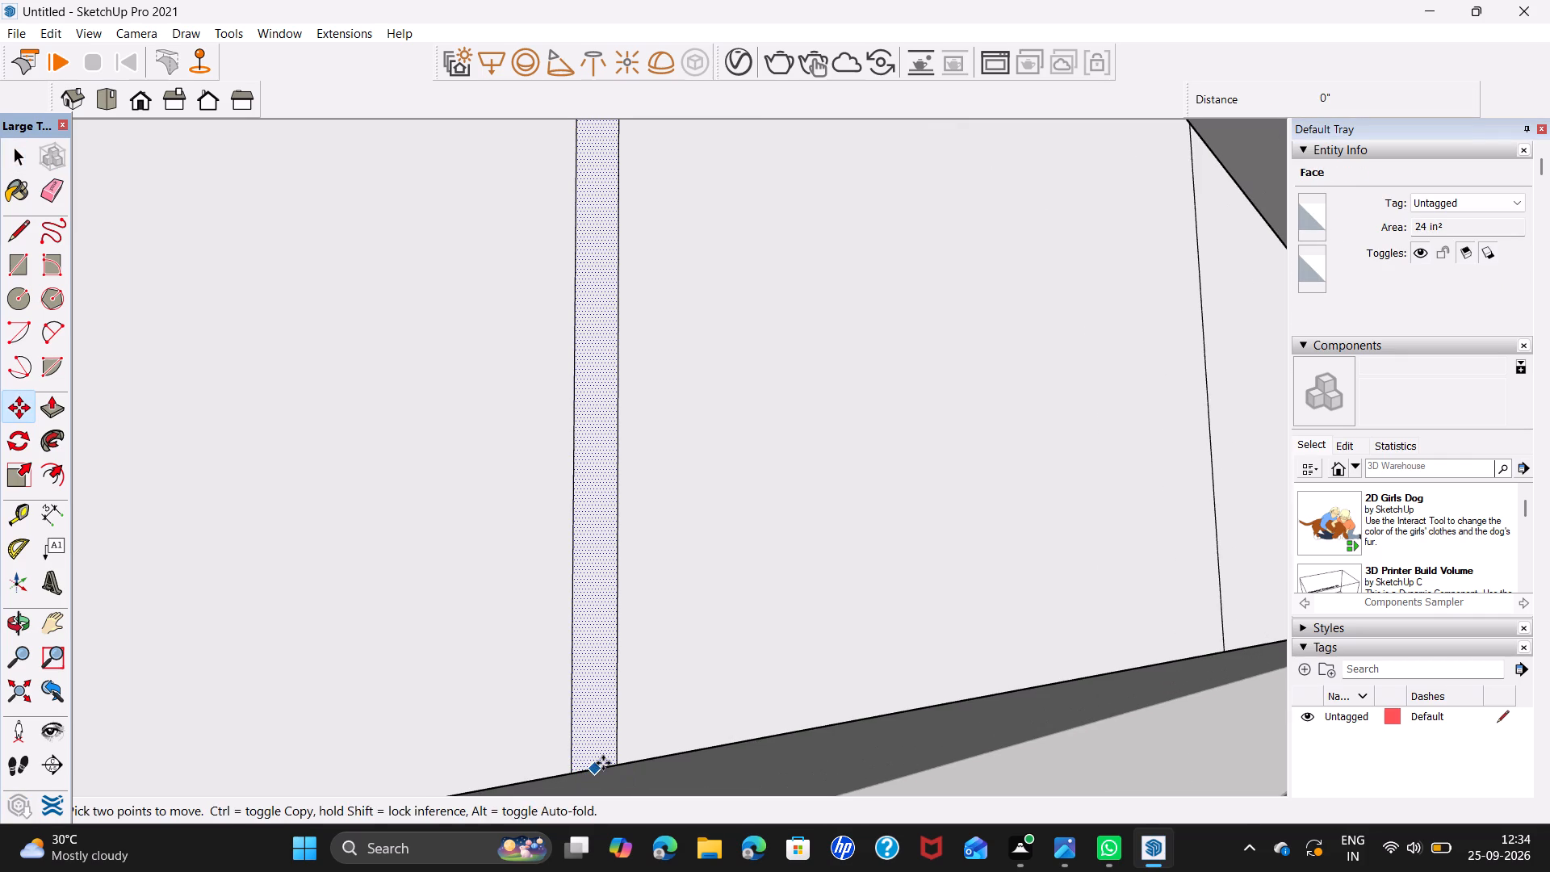
scroll(924, 681, down, 5)
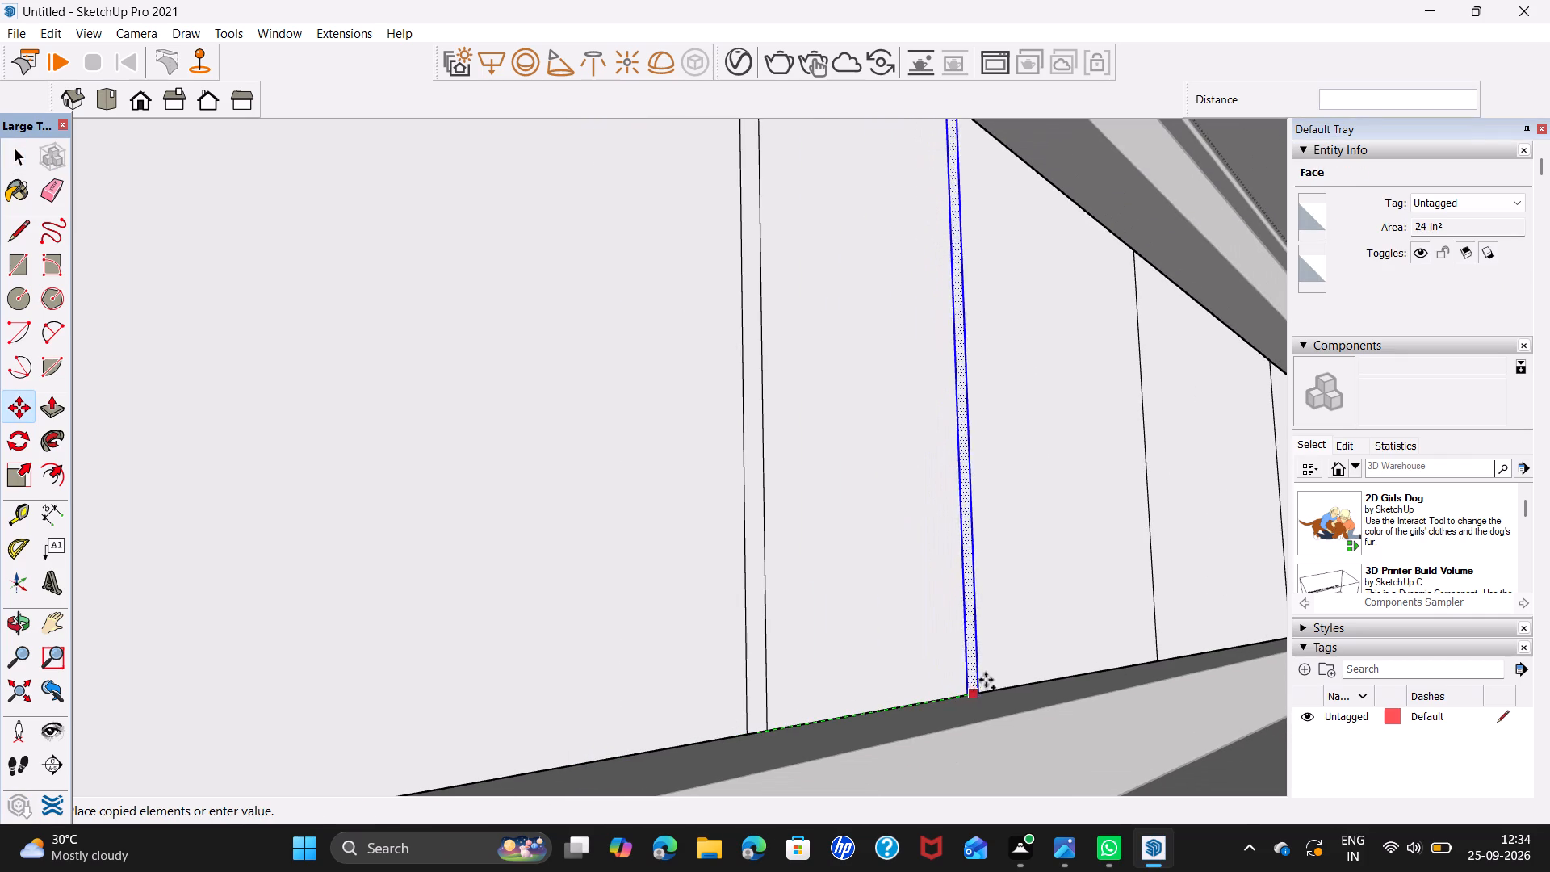
shift+middle_drag(1166, 663, 933, 745)
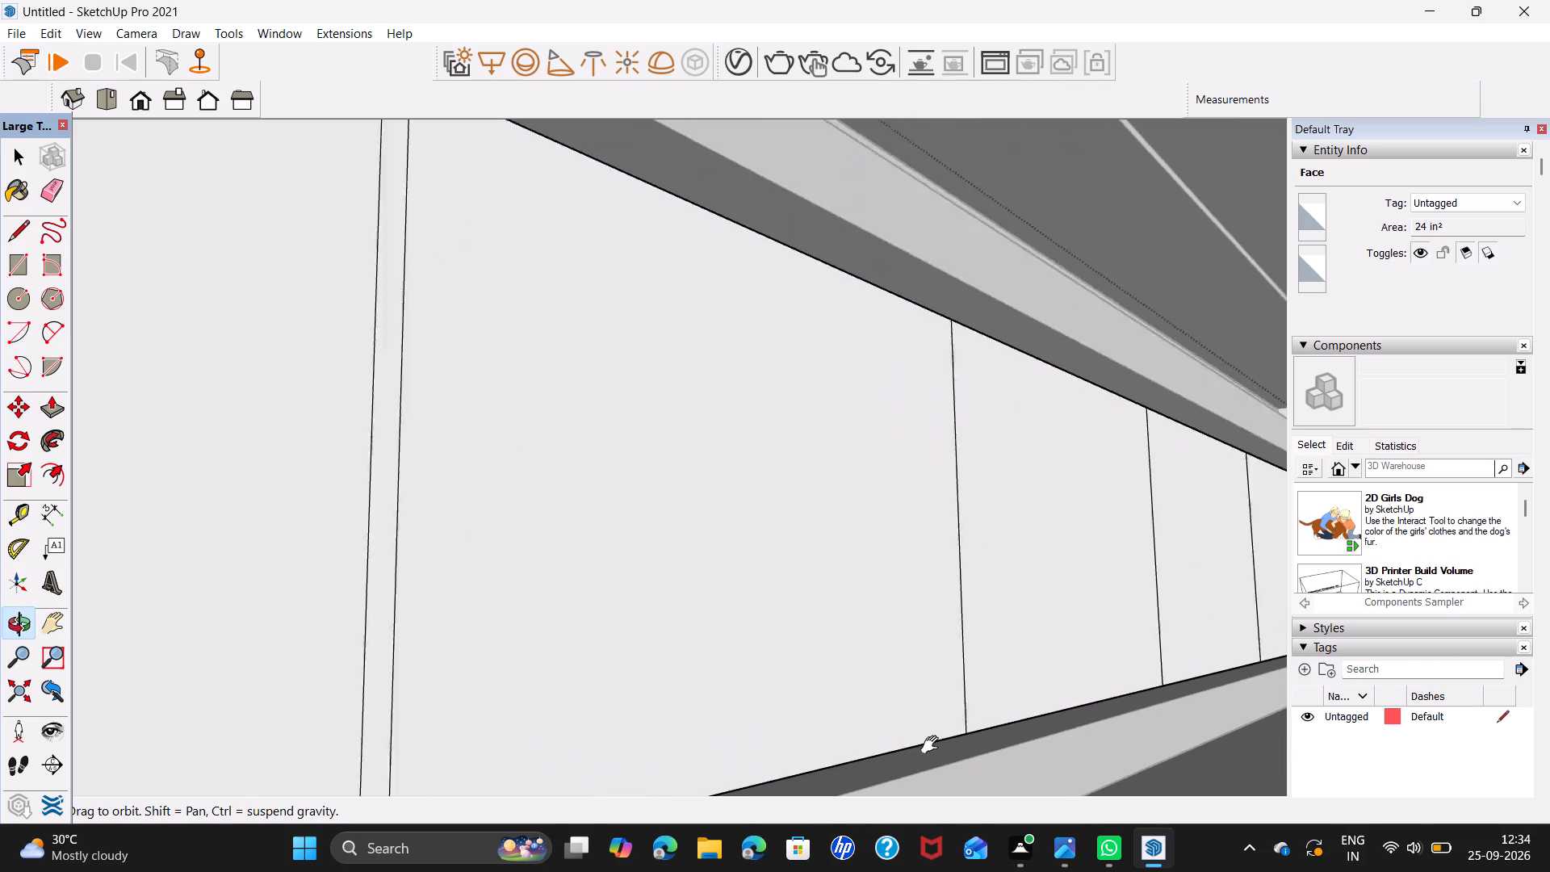
shift+middle_drag(933, 745, 748, 805)
shift+middle_drag(750, 773, 735, 707)
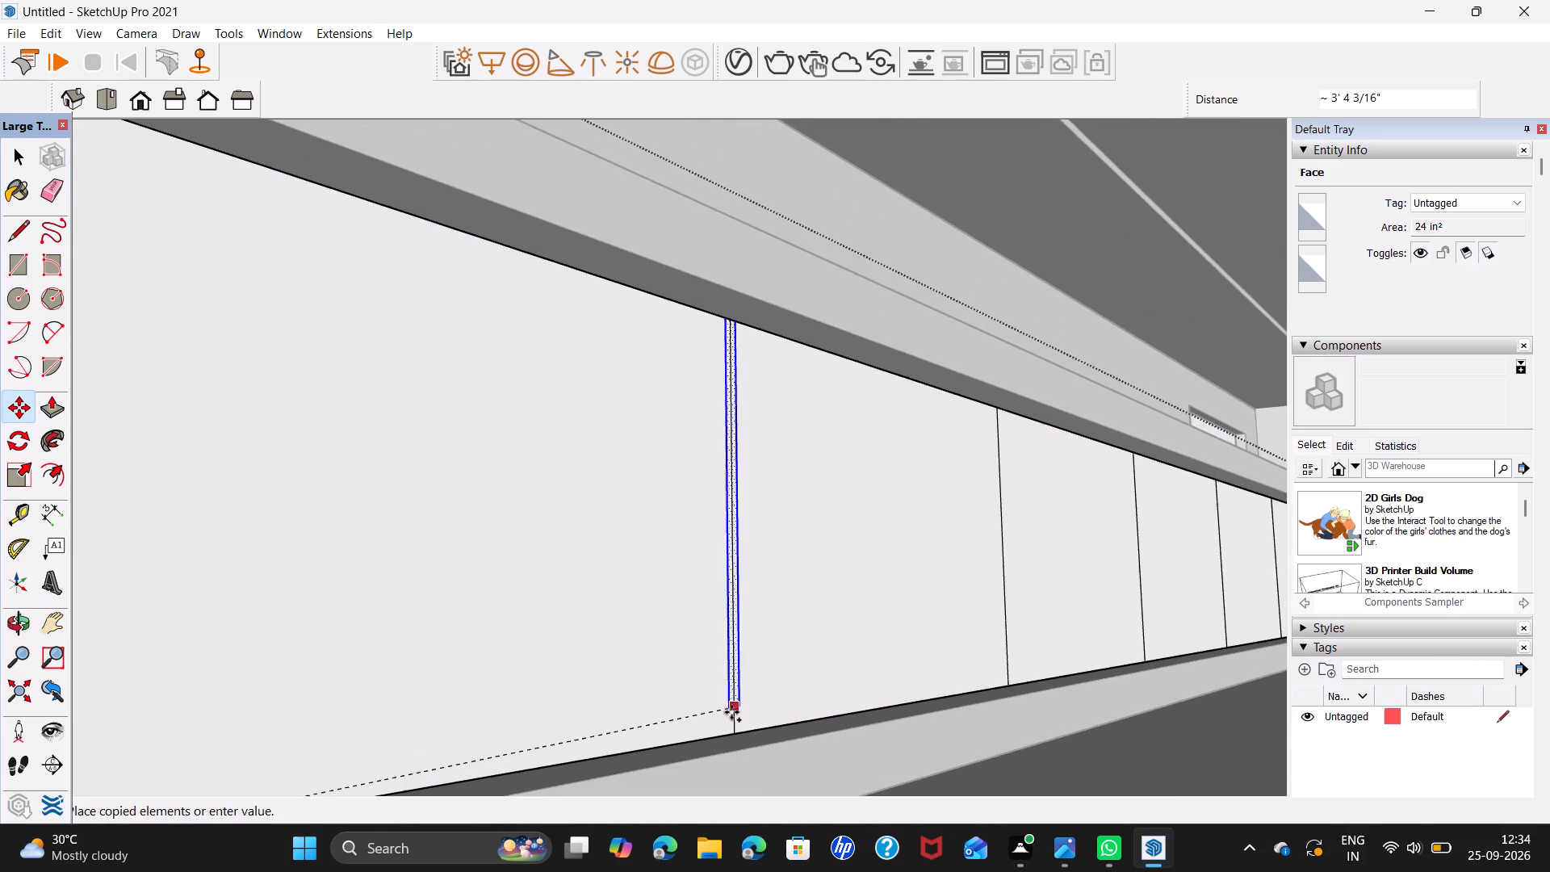
scroll(731, 717, up, 6)
click(739, 743)
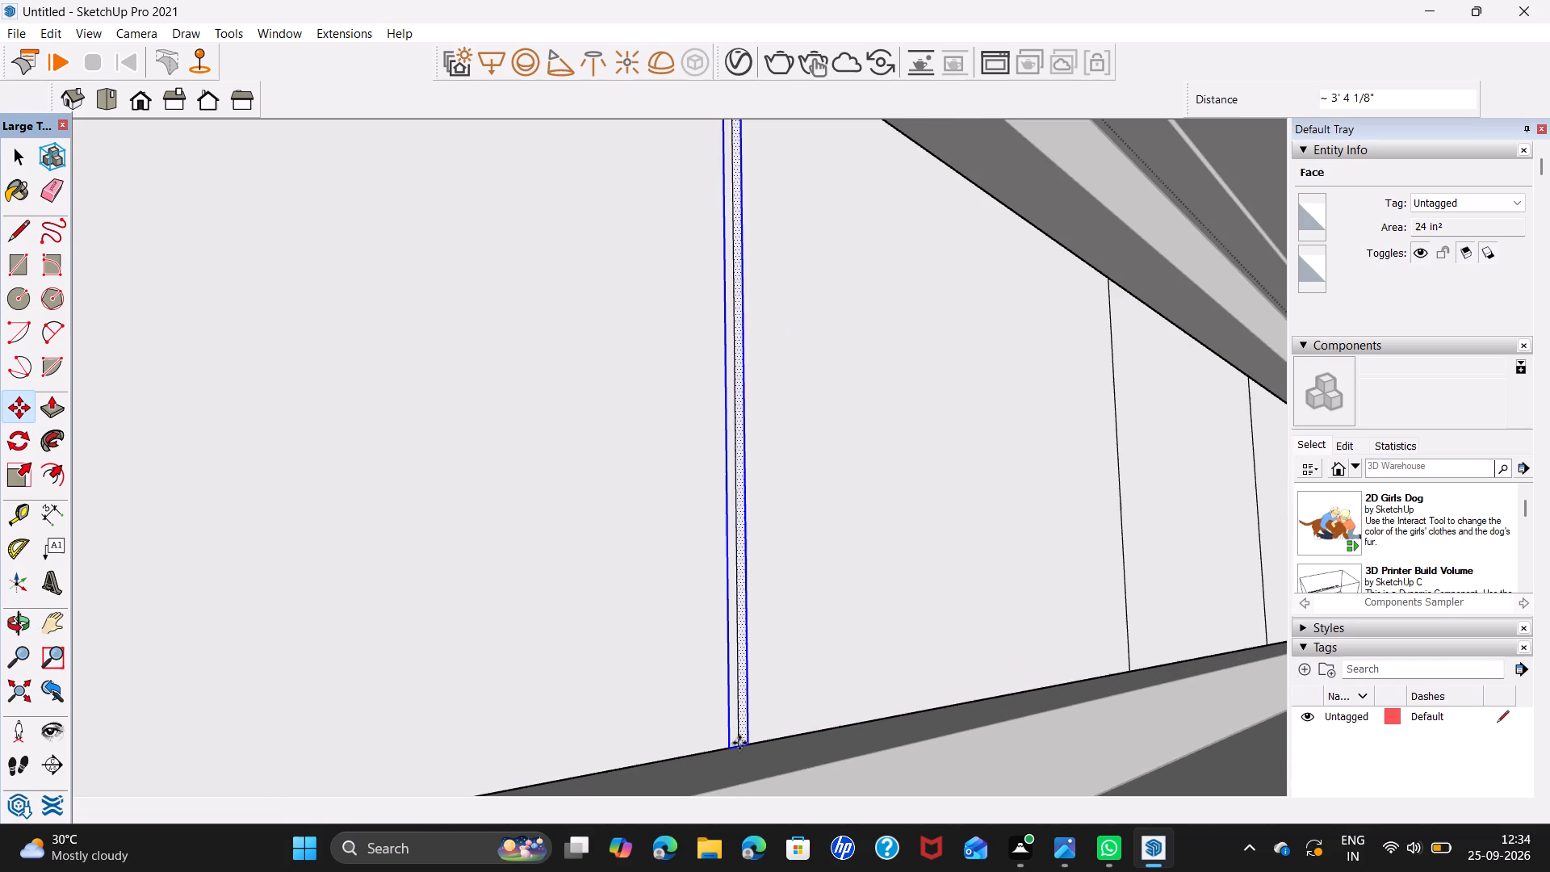
Copy the divider strip onward at the same spacing, centring copies on the third and fourth divider lines.
click(739, 743)
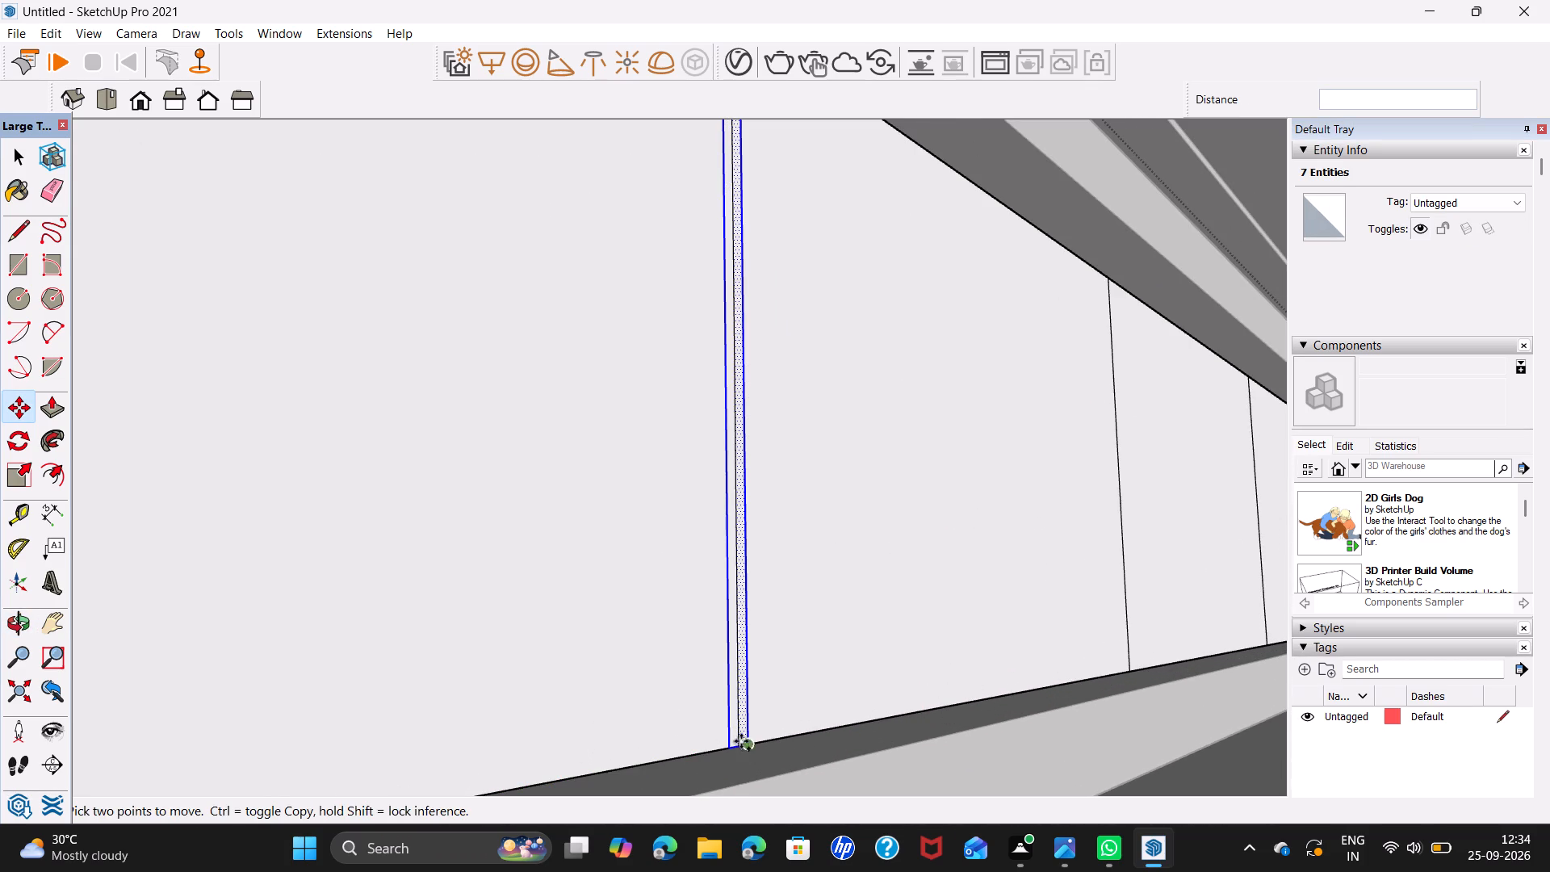
click(735, 744)
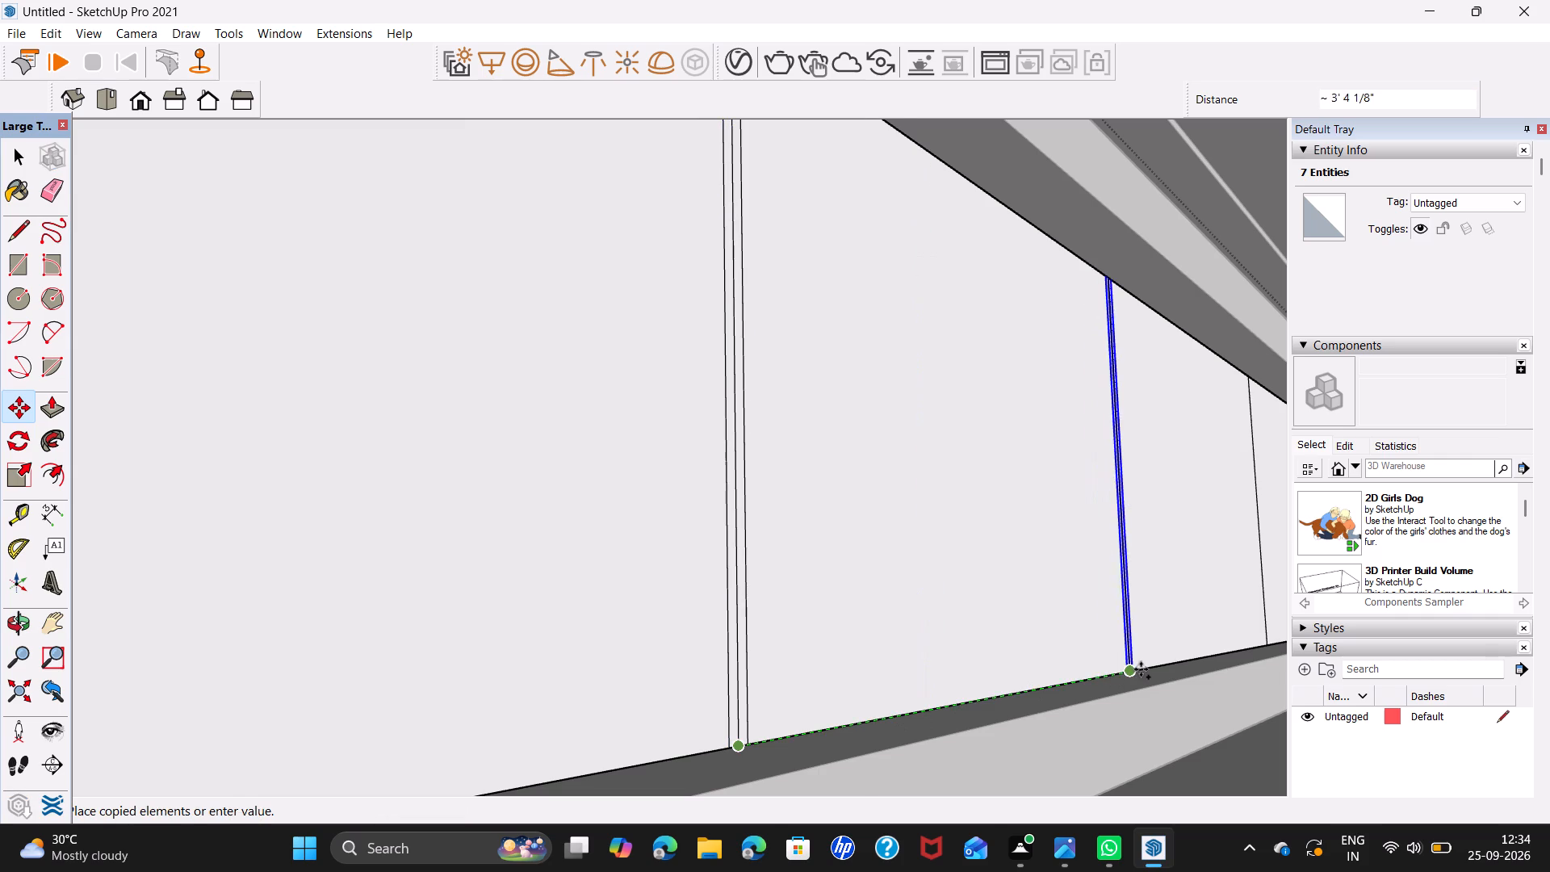
shift+middle_drag(1143, 669, 726, 751)
scroll(705, 754, up, 5)
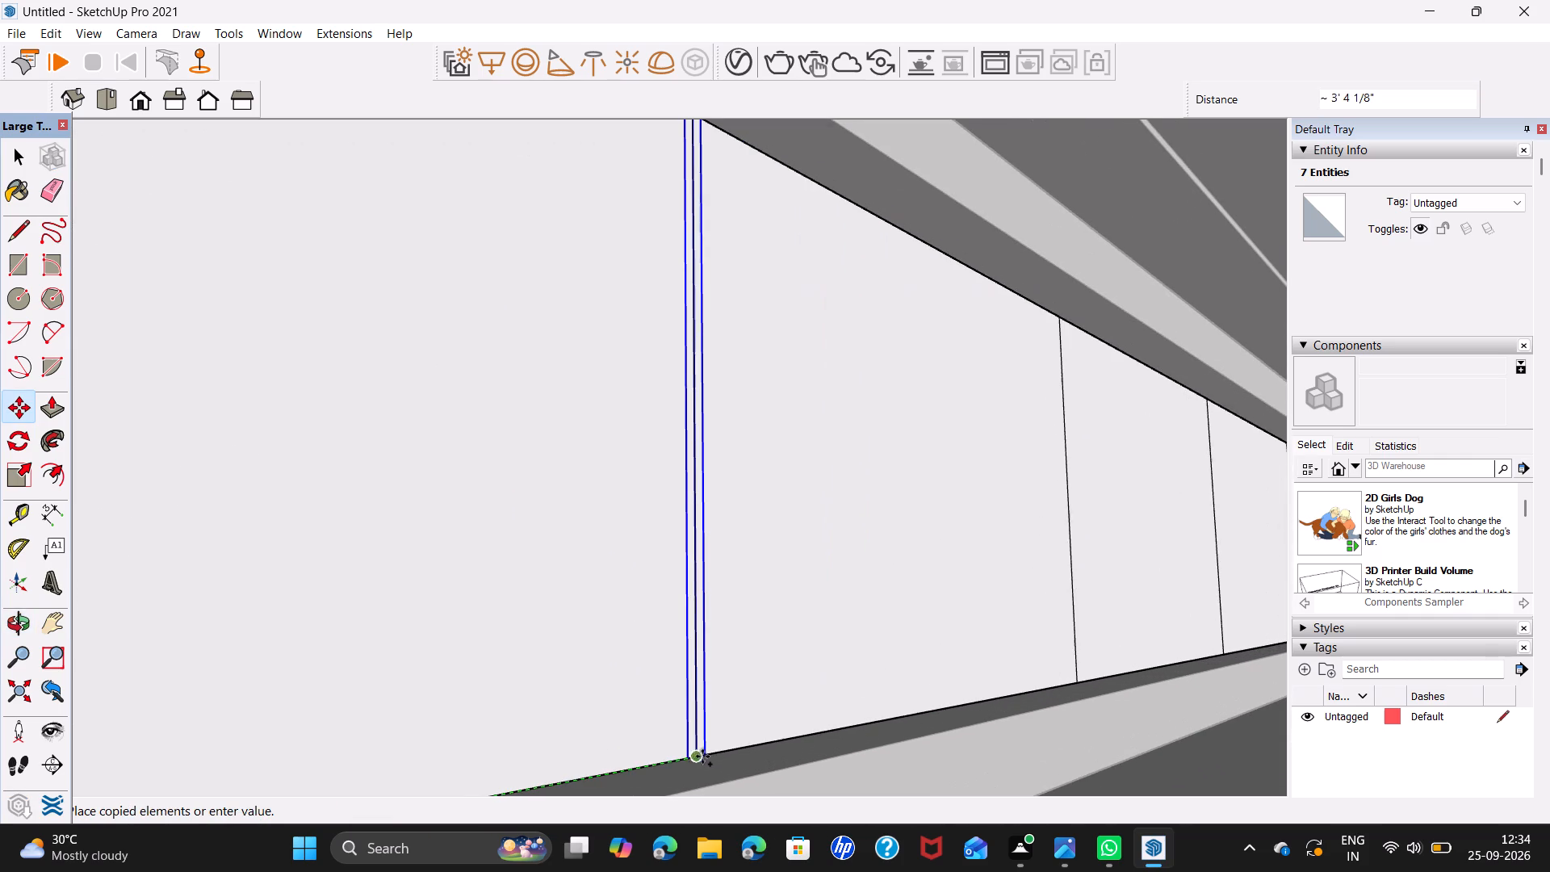
click(695, 757)
middle_drag(711, 744, 614, 726)
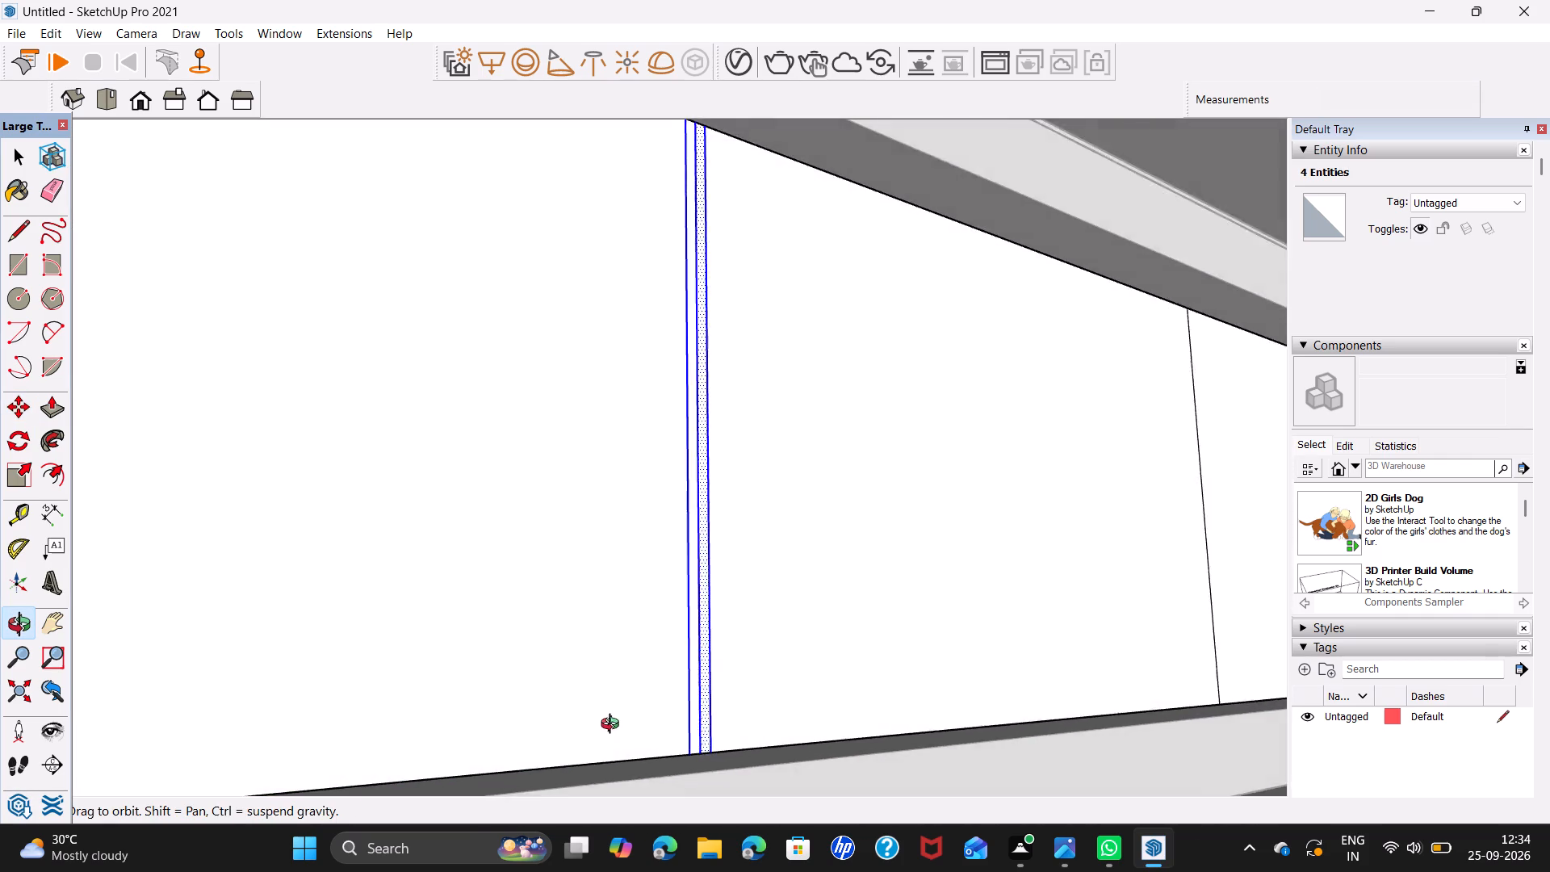
middle_drag(614, 726, 543, 722)
click(705, 753)
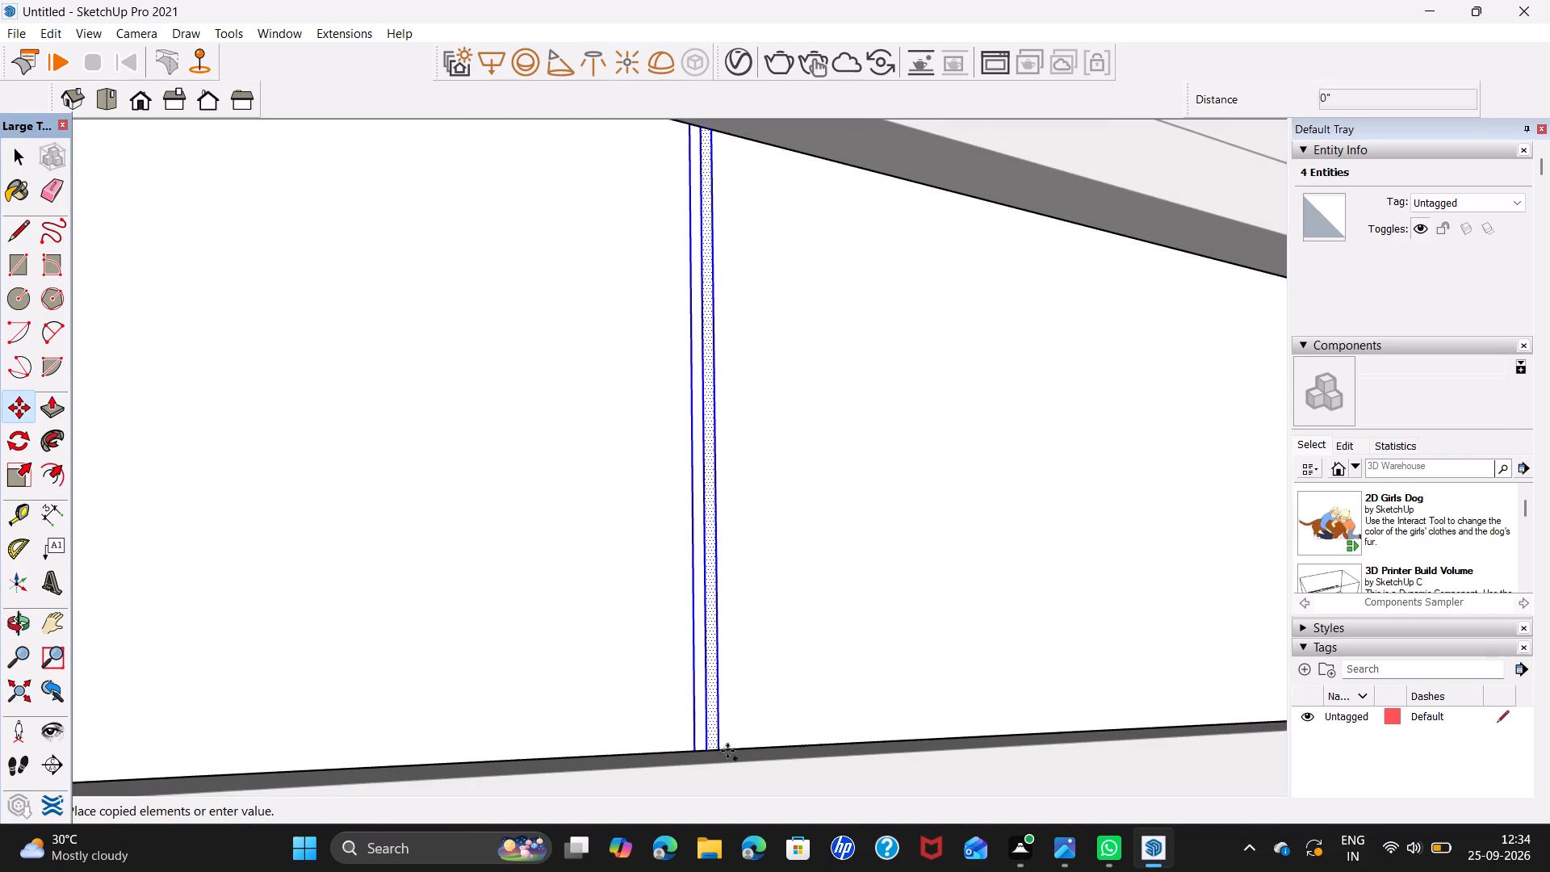
shift+middle_drag(957, 728, 231, 790)
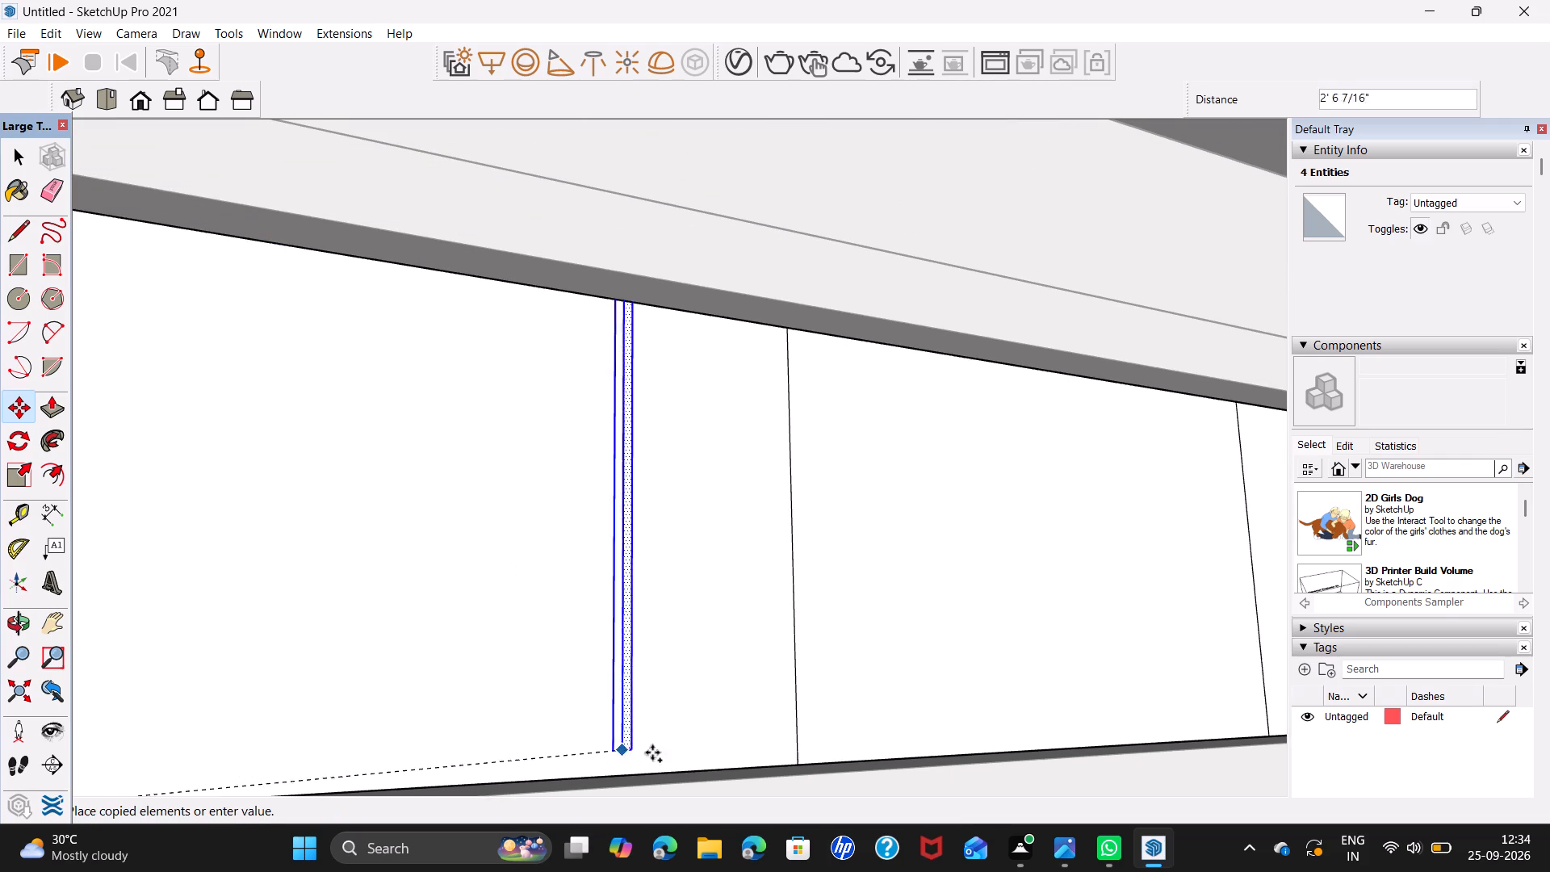
click(799, 768)
Copy the divider strip onto the fifth, sixth and seventh divider lines, each centred on the line's bottom endpoint.
click(799, 764)
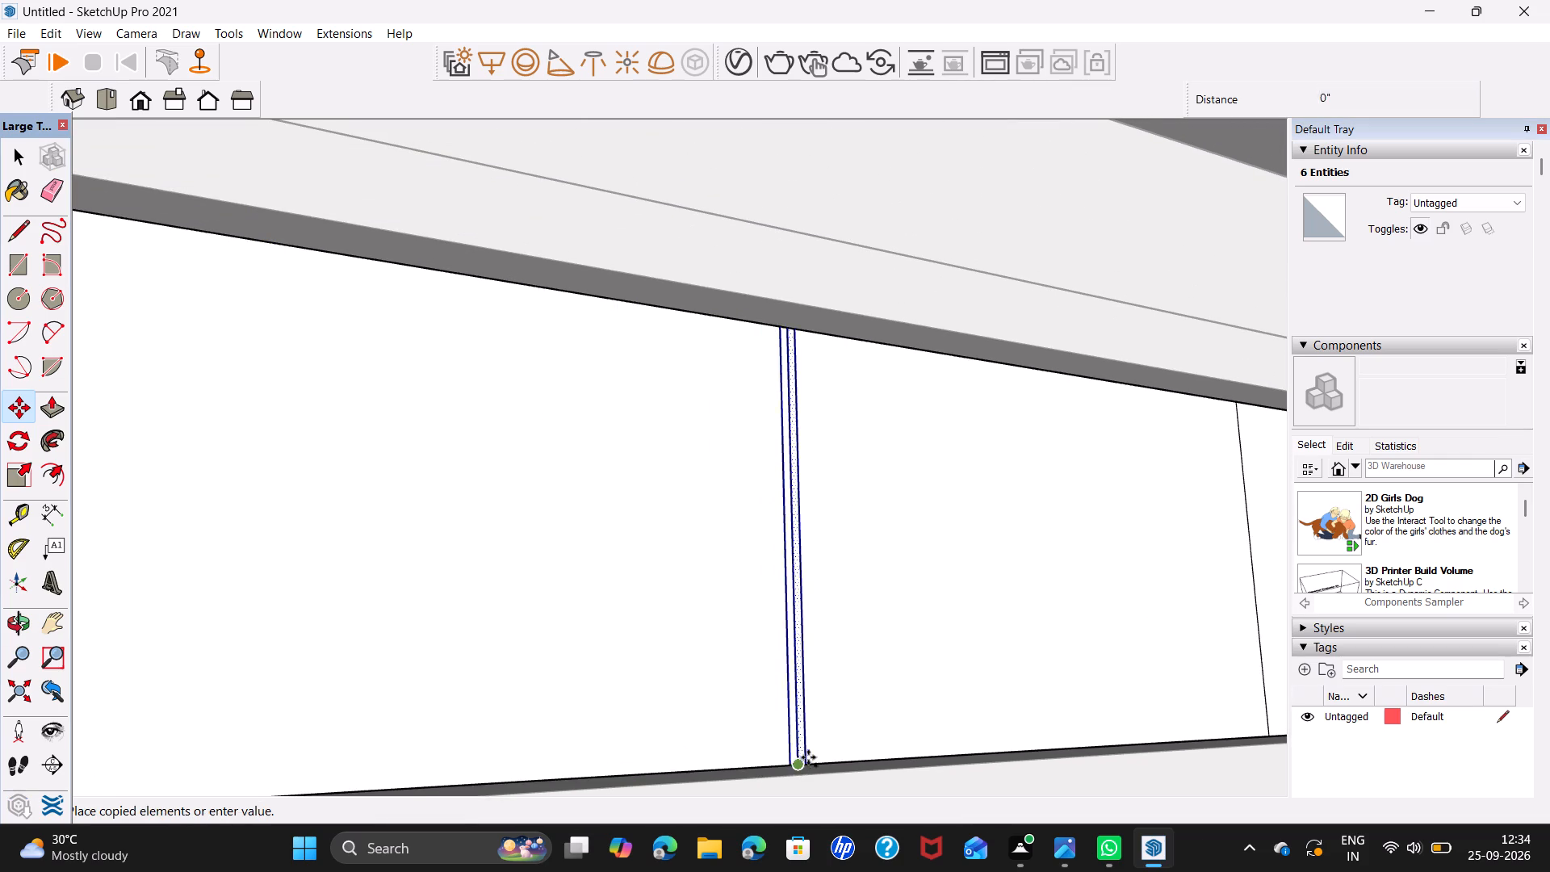
shift+middle_drag(1020, 748, 555, 777)
shift+scroll(1015, 753, up, 1)
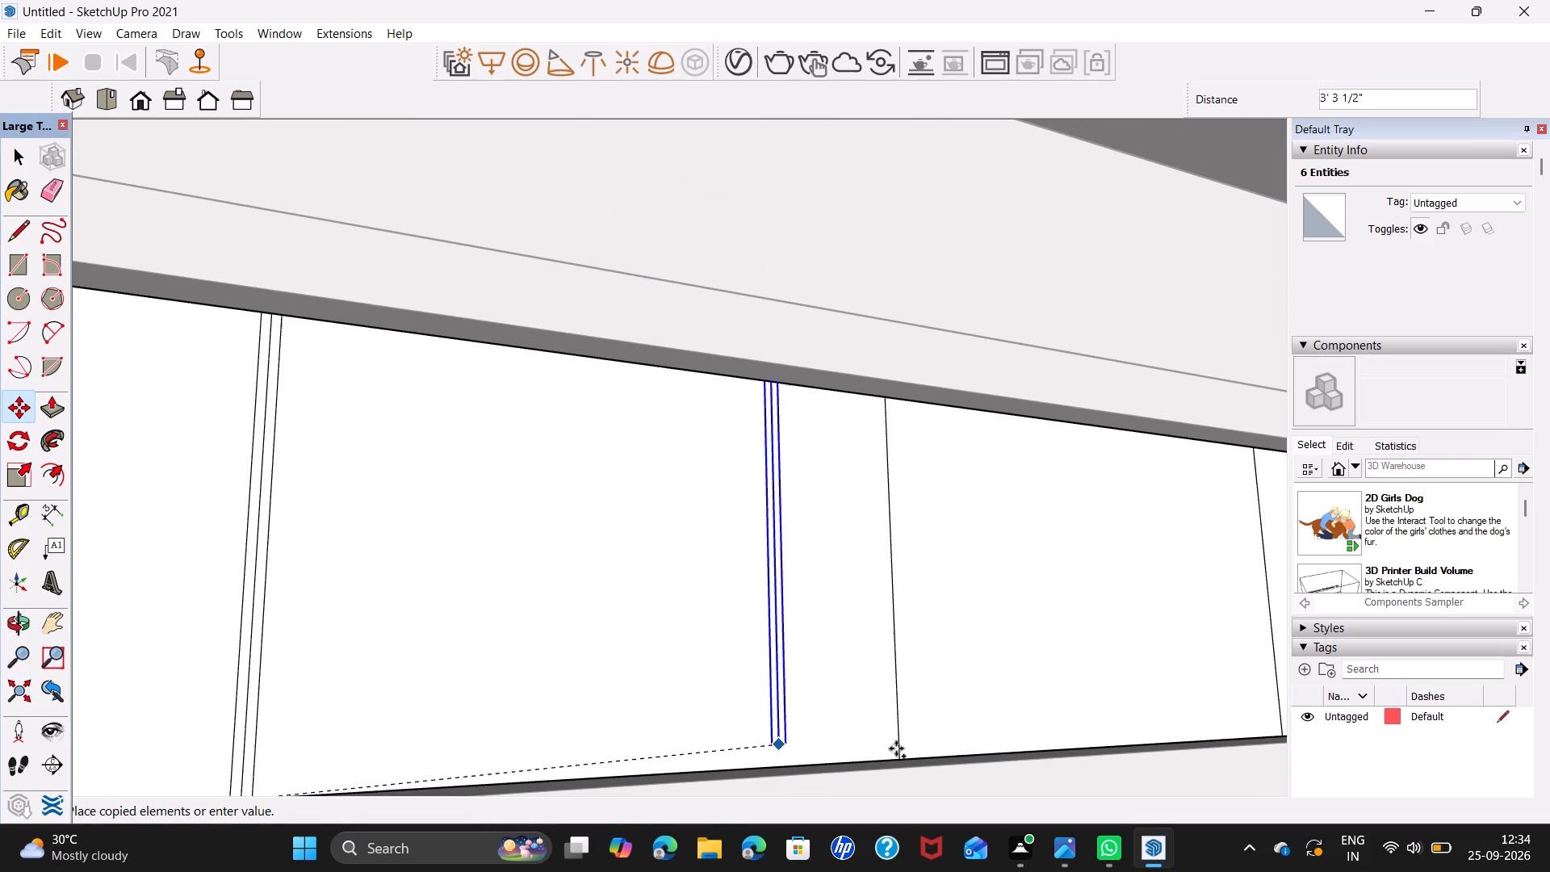
double_click(896, 757)
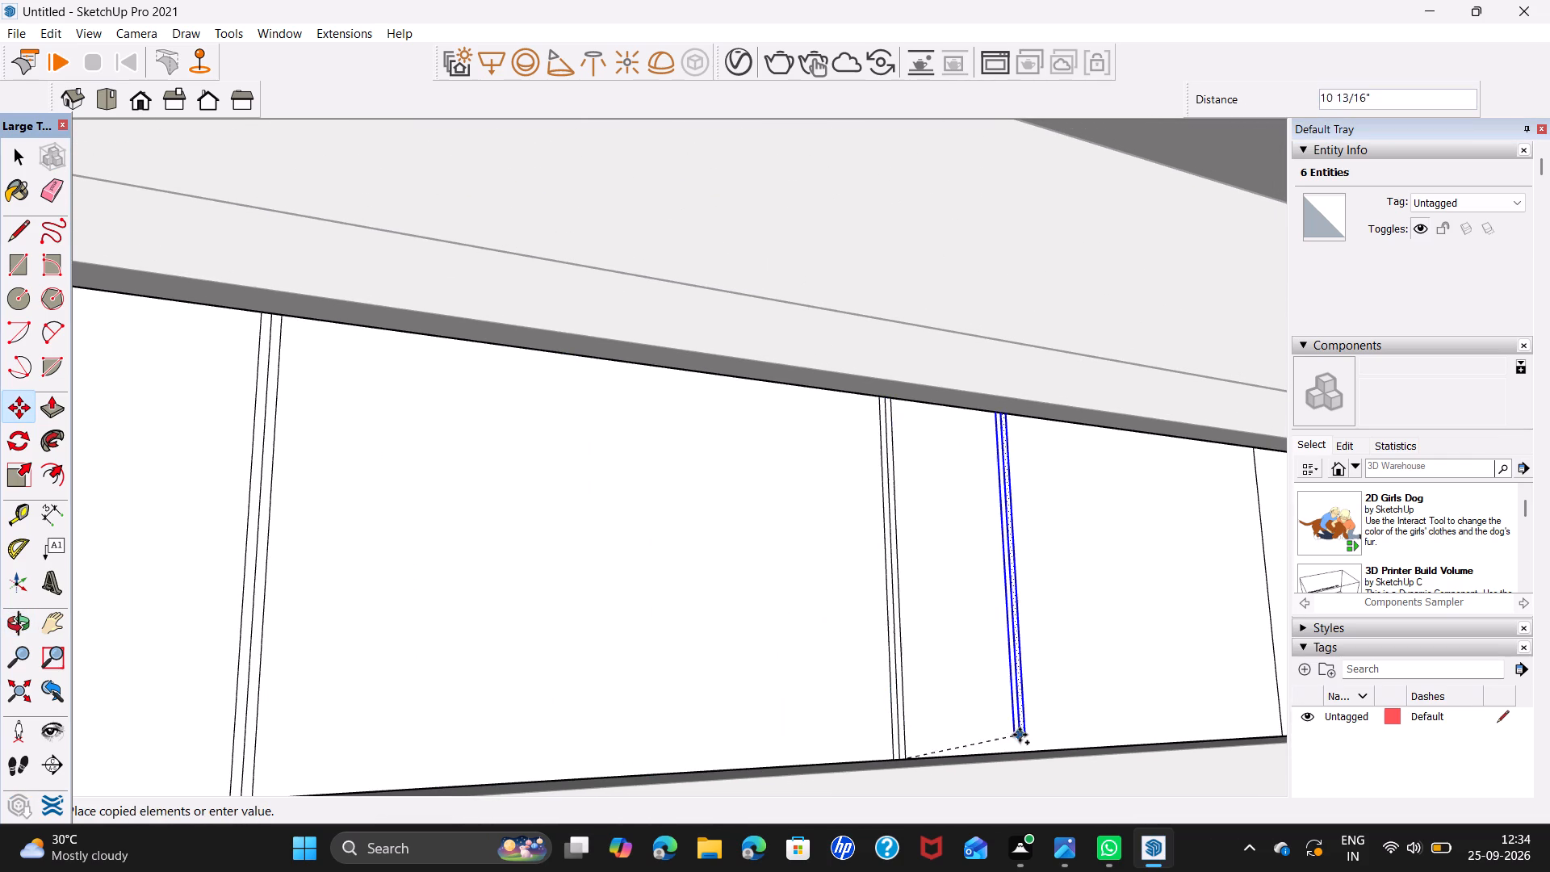
shift+middle_drag(1020, 735, 557, 734)
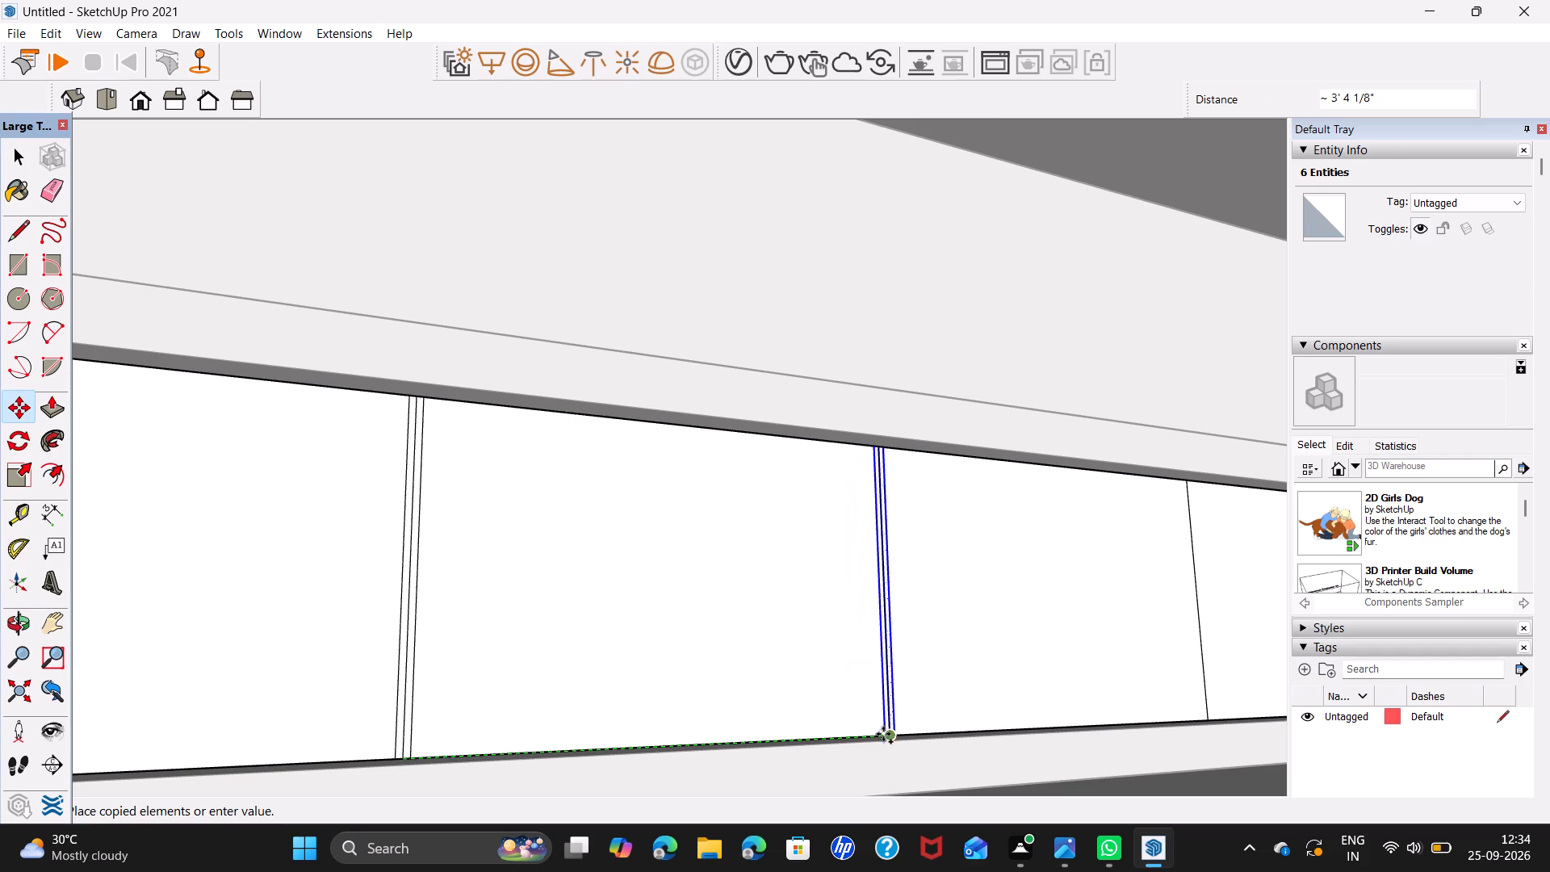
click(890, 734)
middle_drag(890, 734, 899, 774)
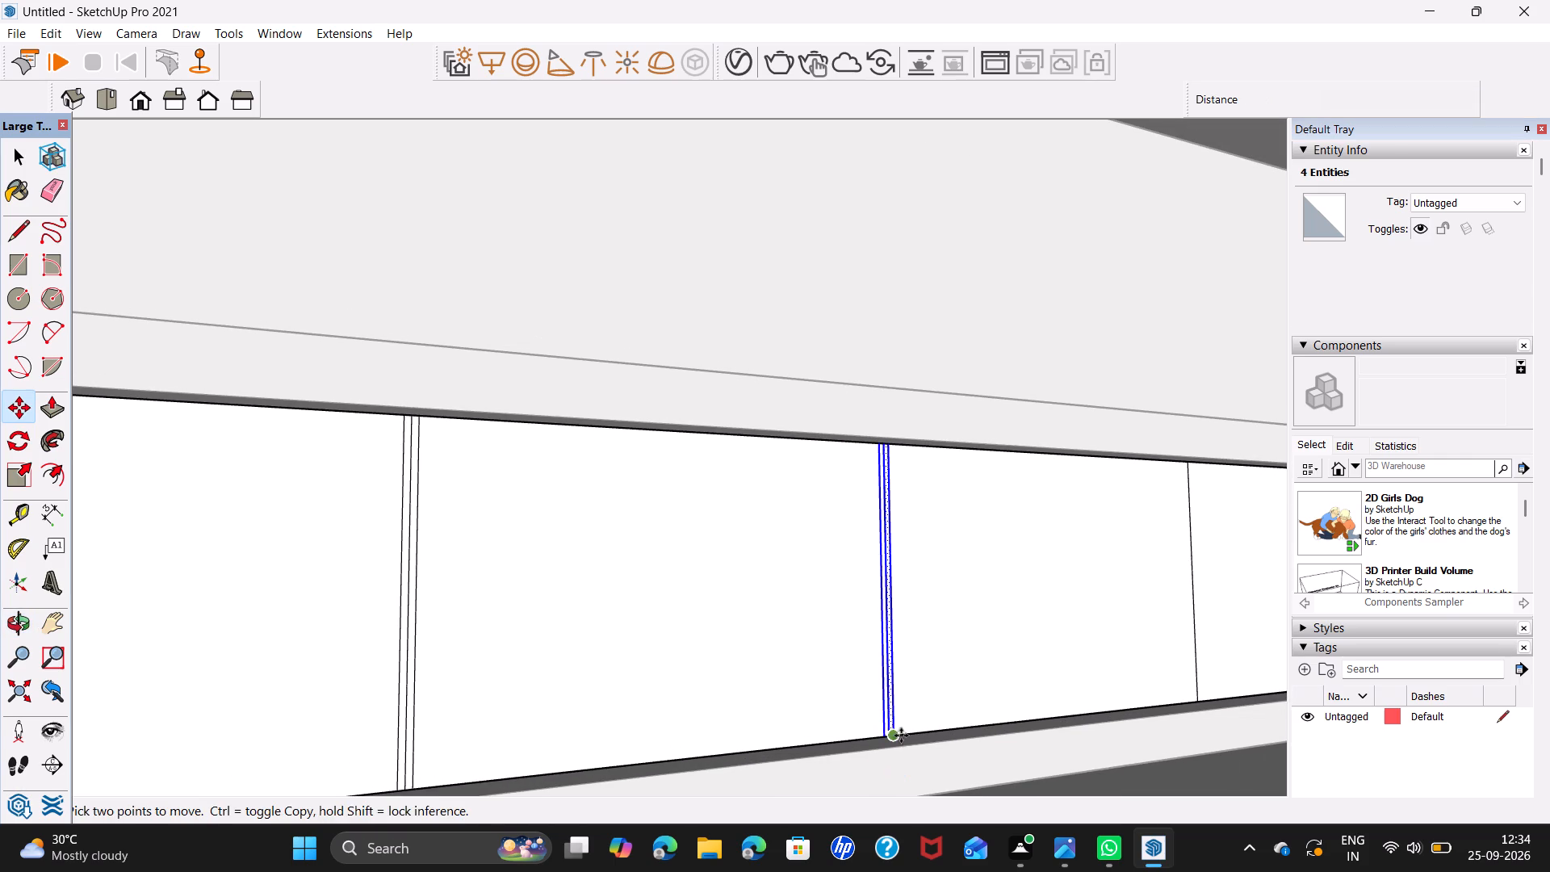
scroll(895, 736, up, 6)
click(883, 735)
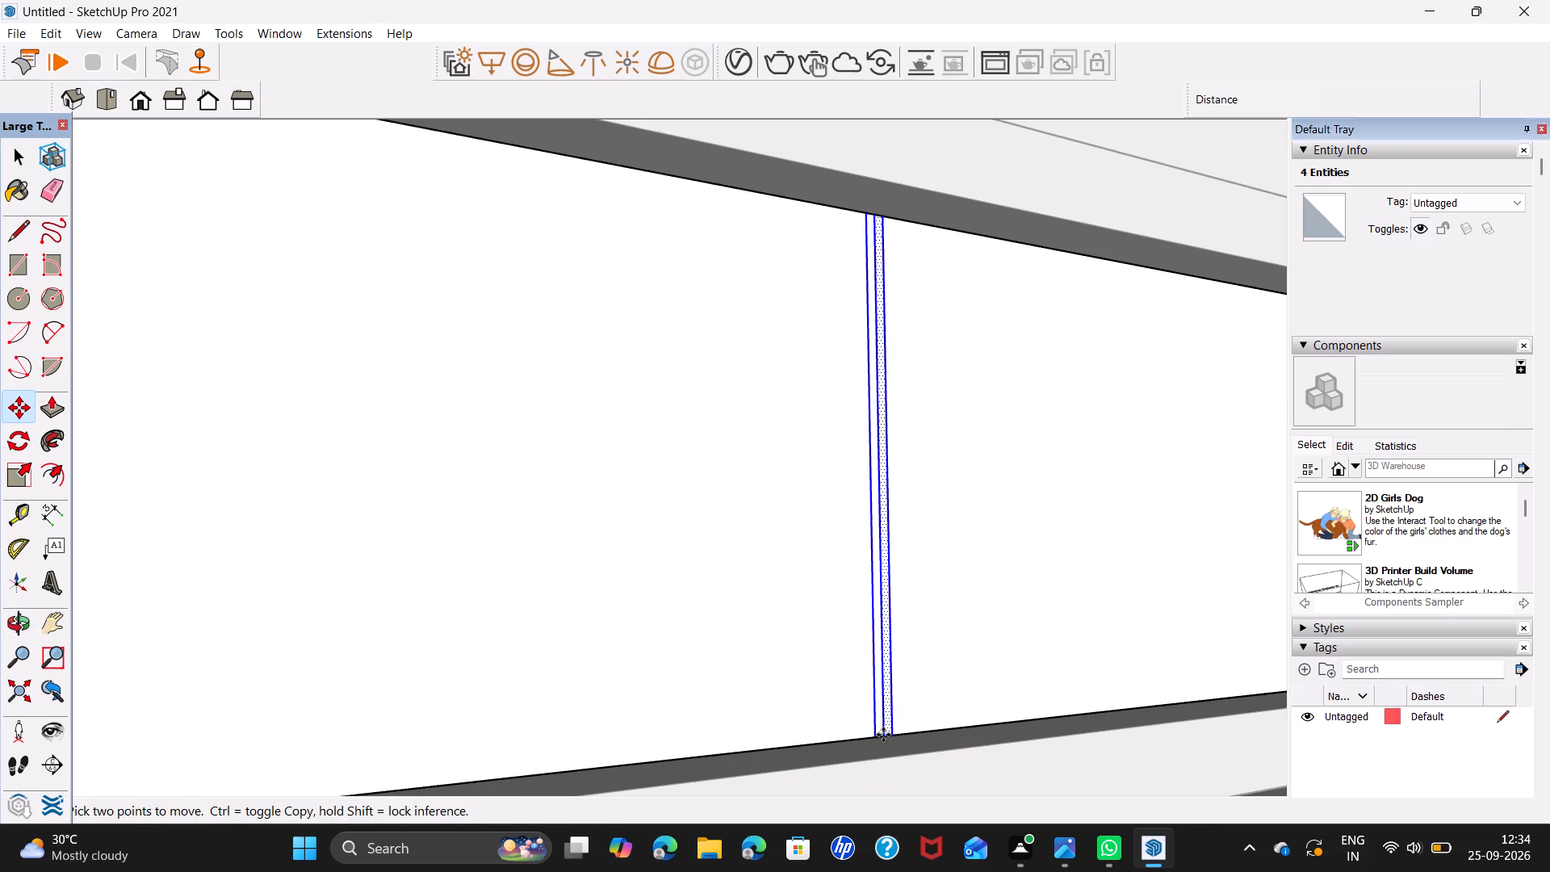
shift+middle_drag(883, 762, 351, 778)
scroll(1025, 690, up, 6)
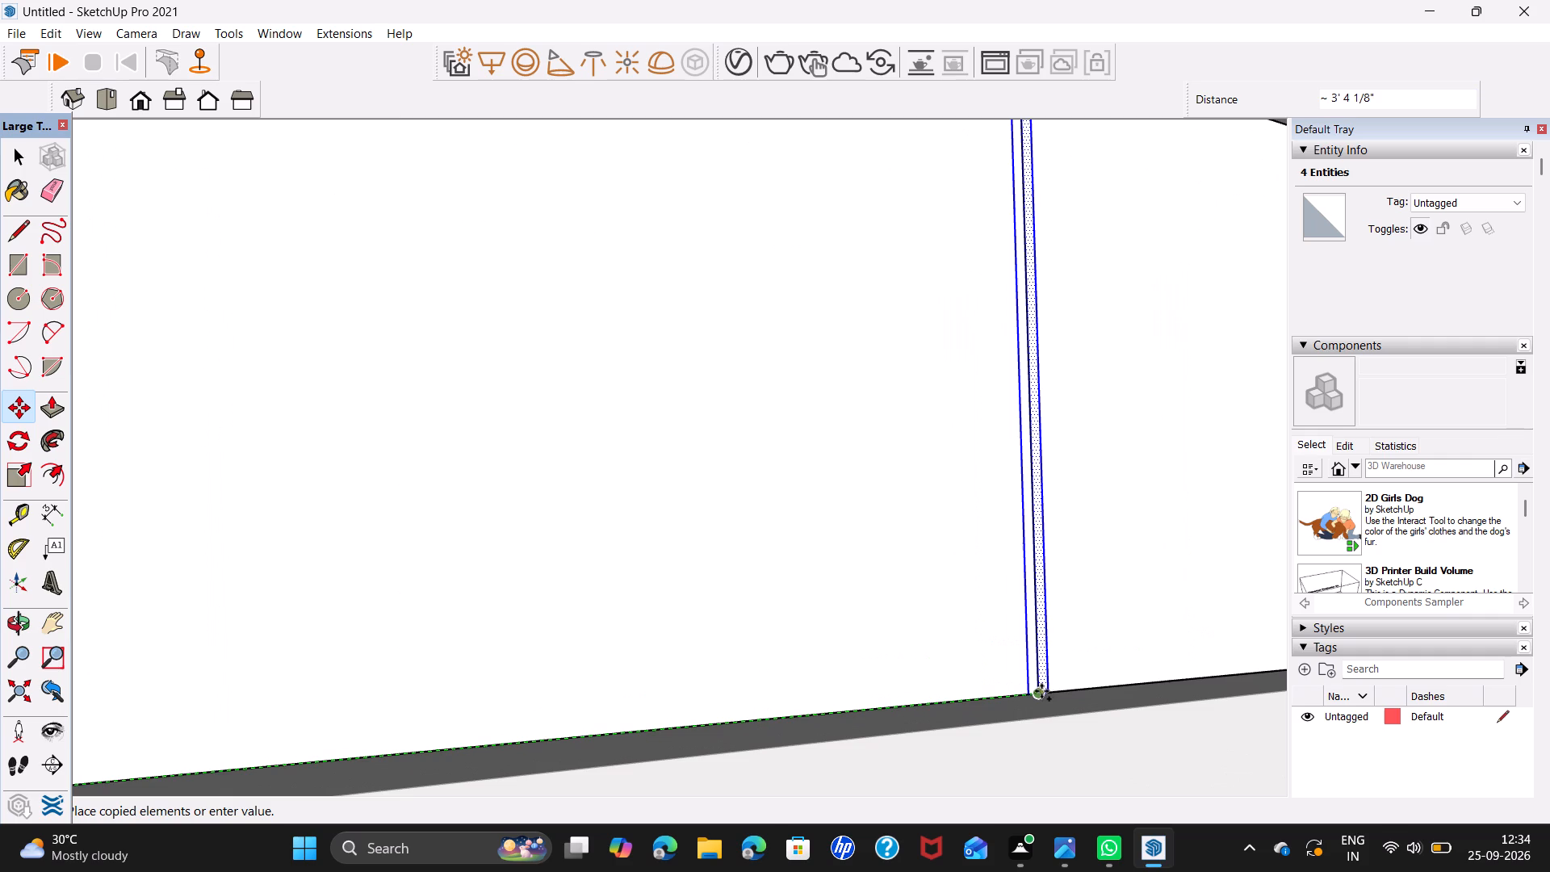
double_click(1039, 692)
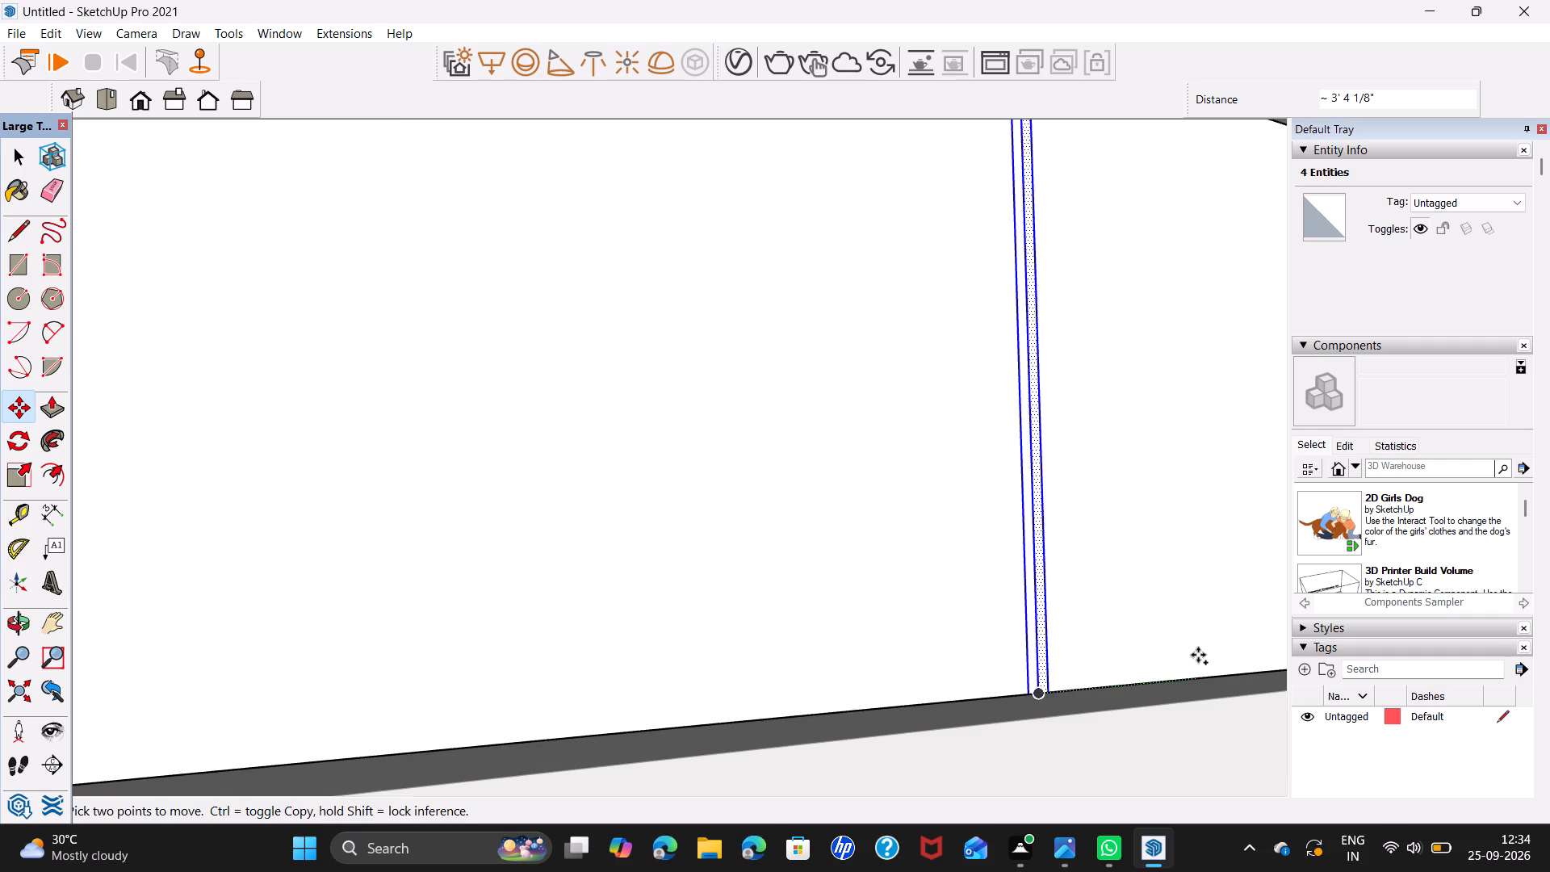
Copy the 1" divider strip about 3' 4 1/8" onward, centring copies on the bottom endpoints of the eighth and ninth divider lines.
click(1038, 694)
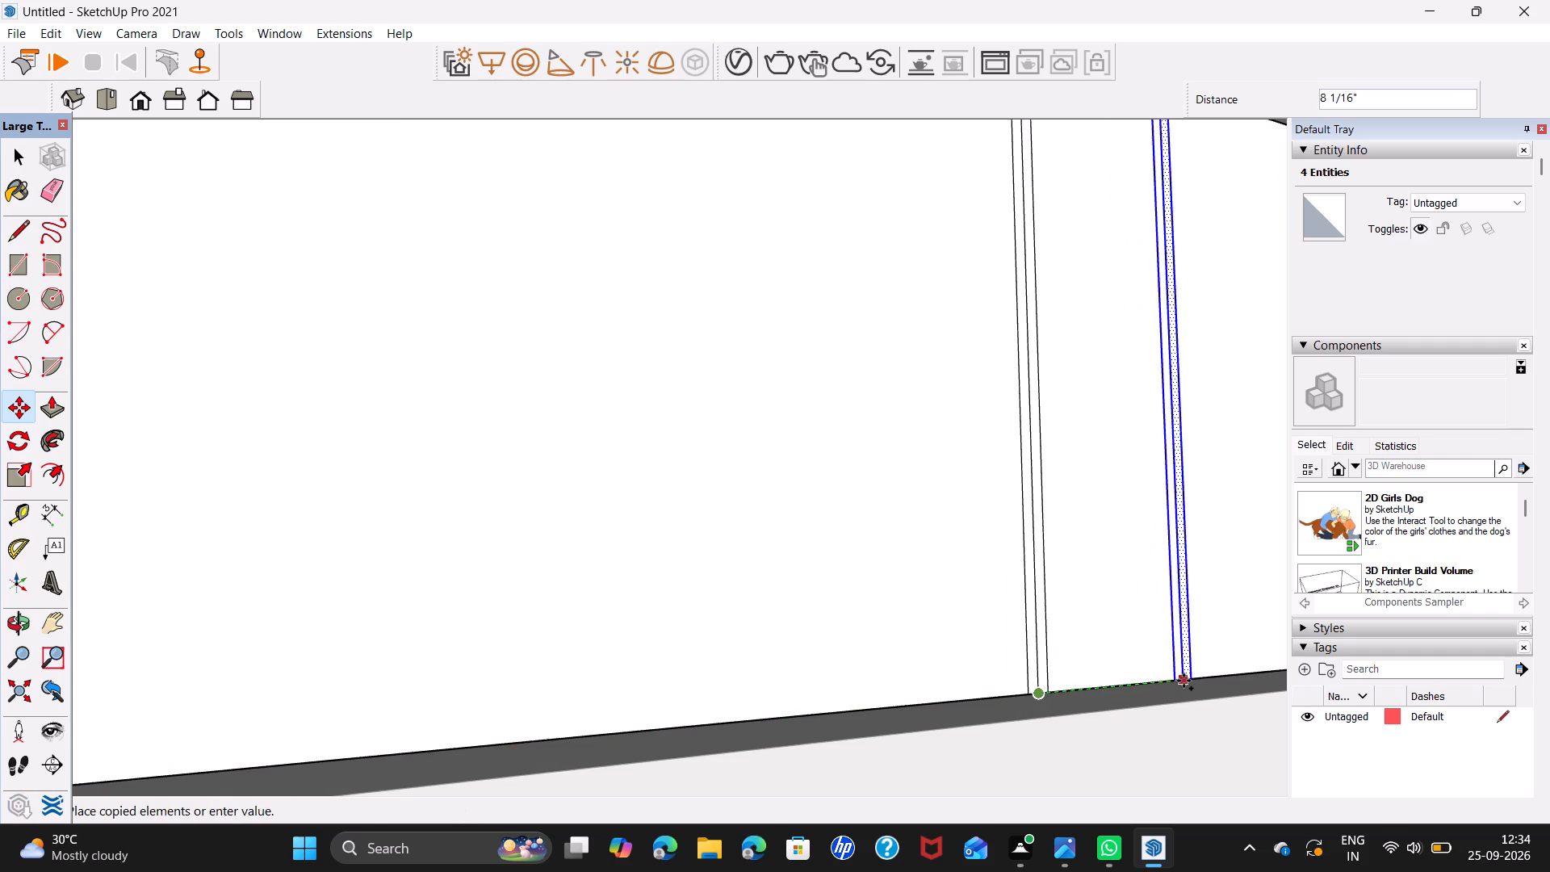
shift+middle_drag(1093, 706, 246, 765)
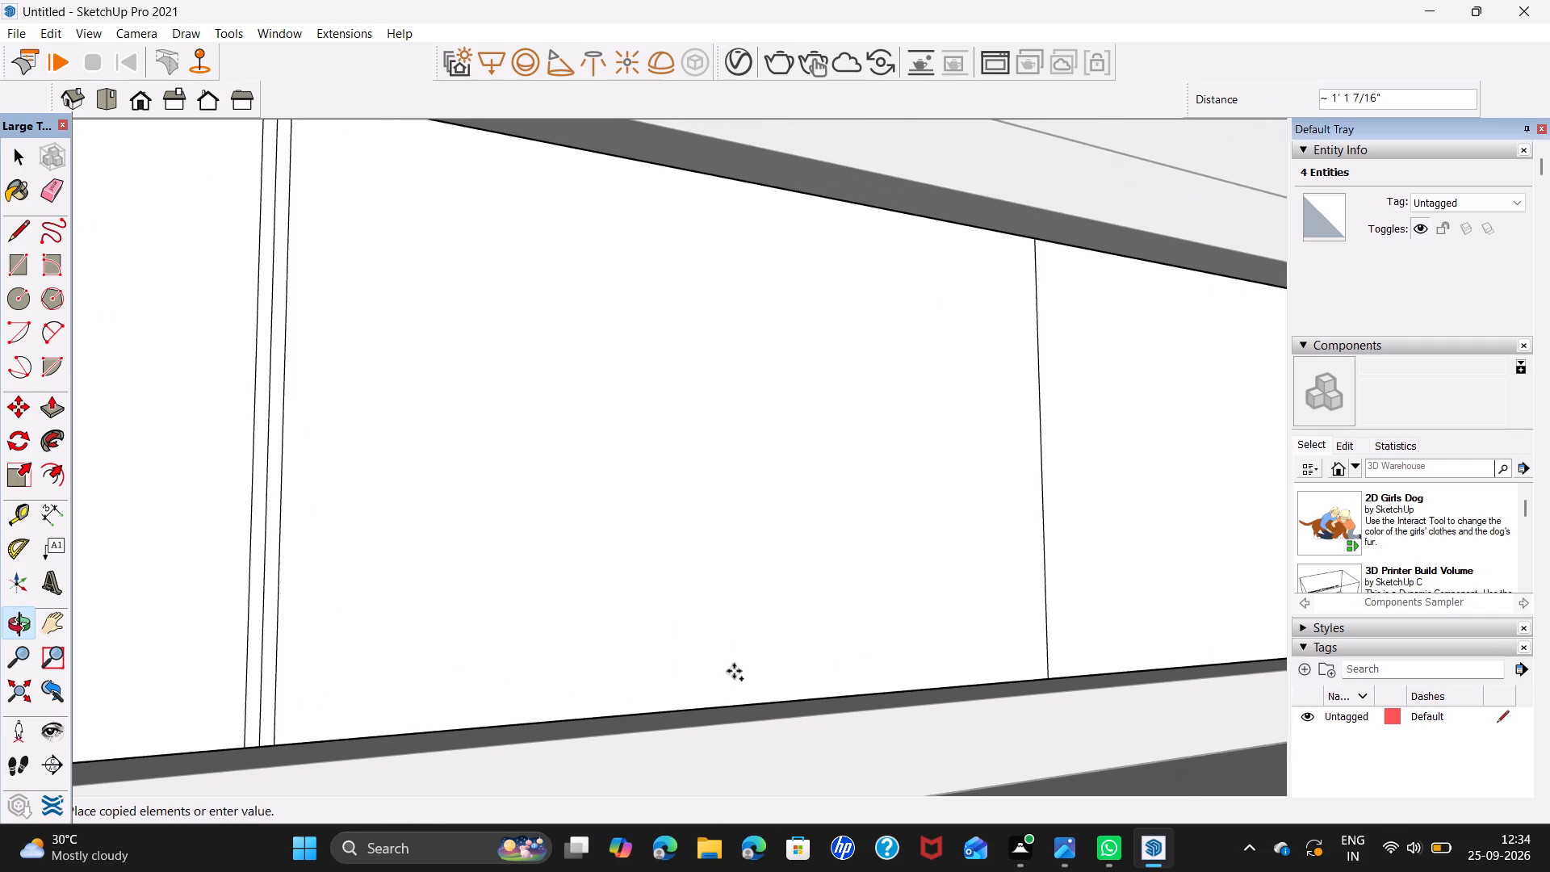
click(1048, 677)
ctrl+click(1048, 677)
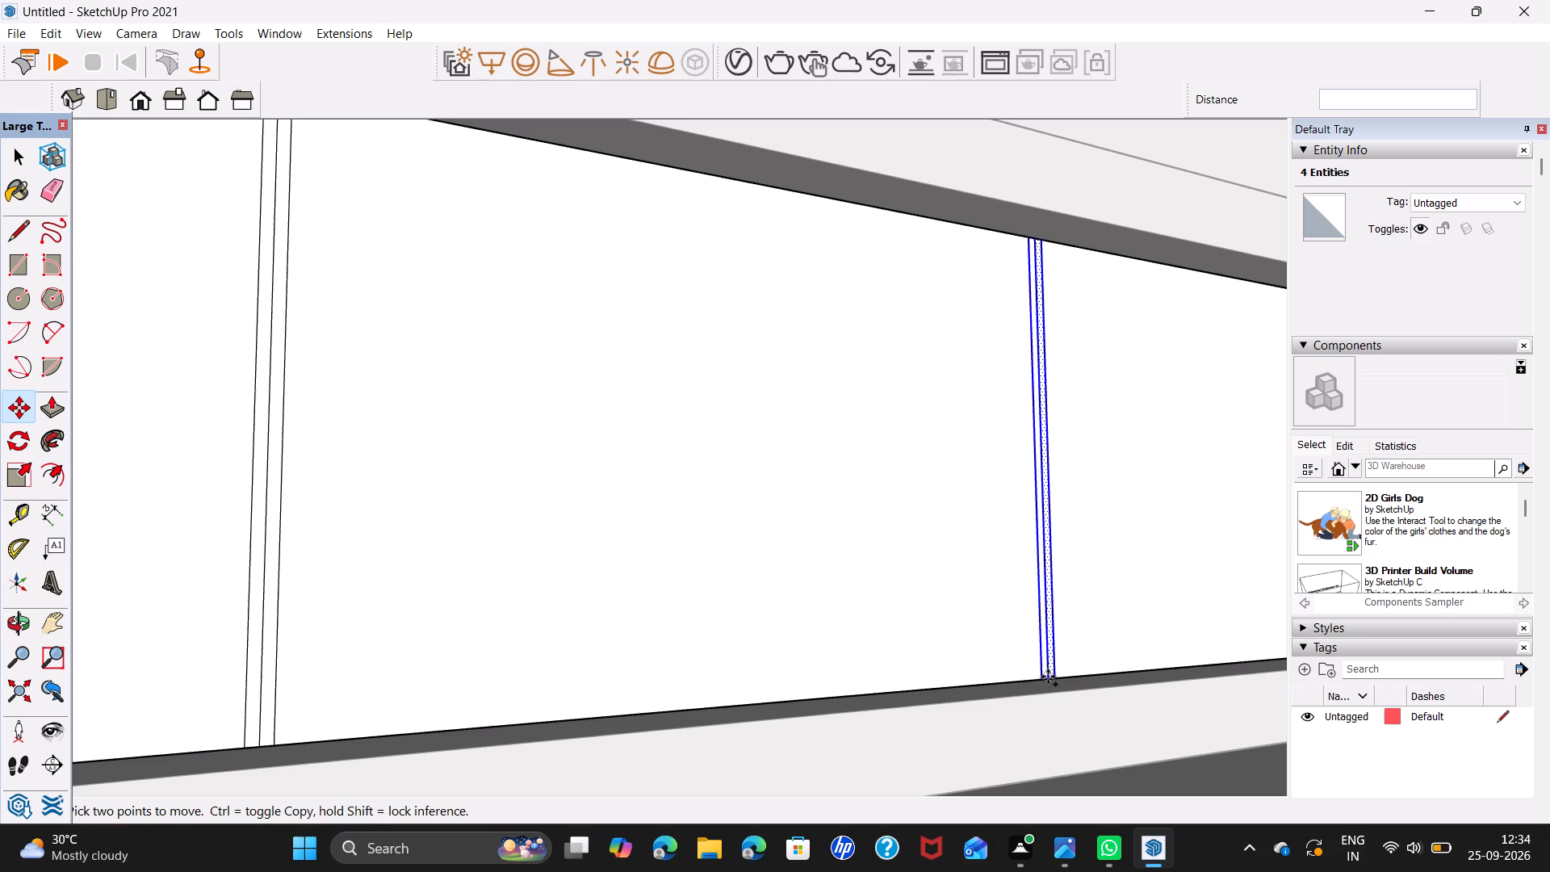
click(1049, 680)
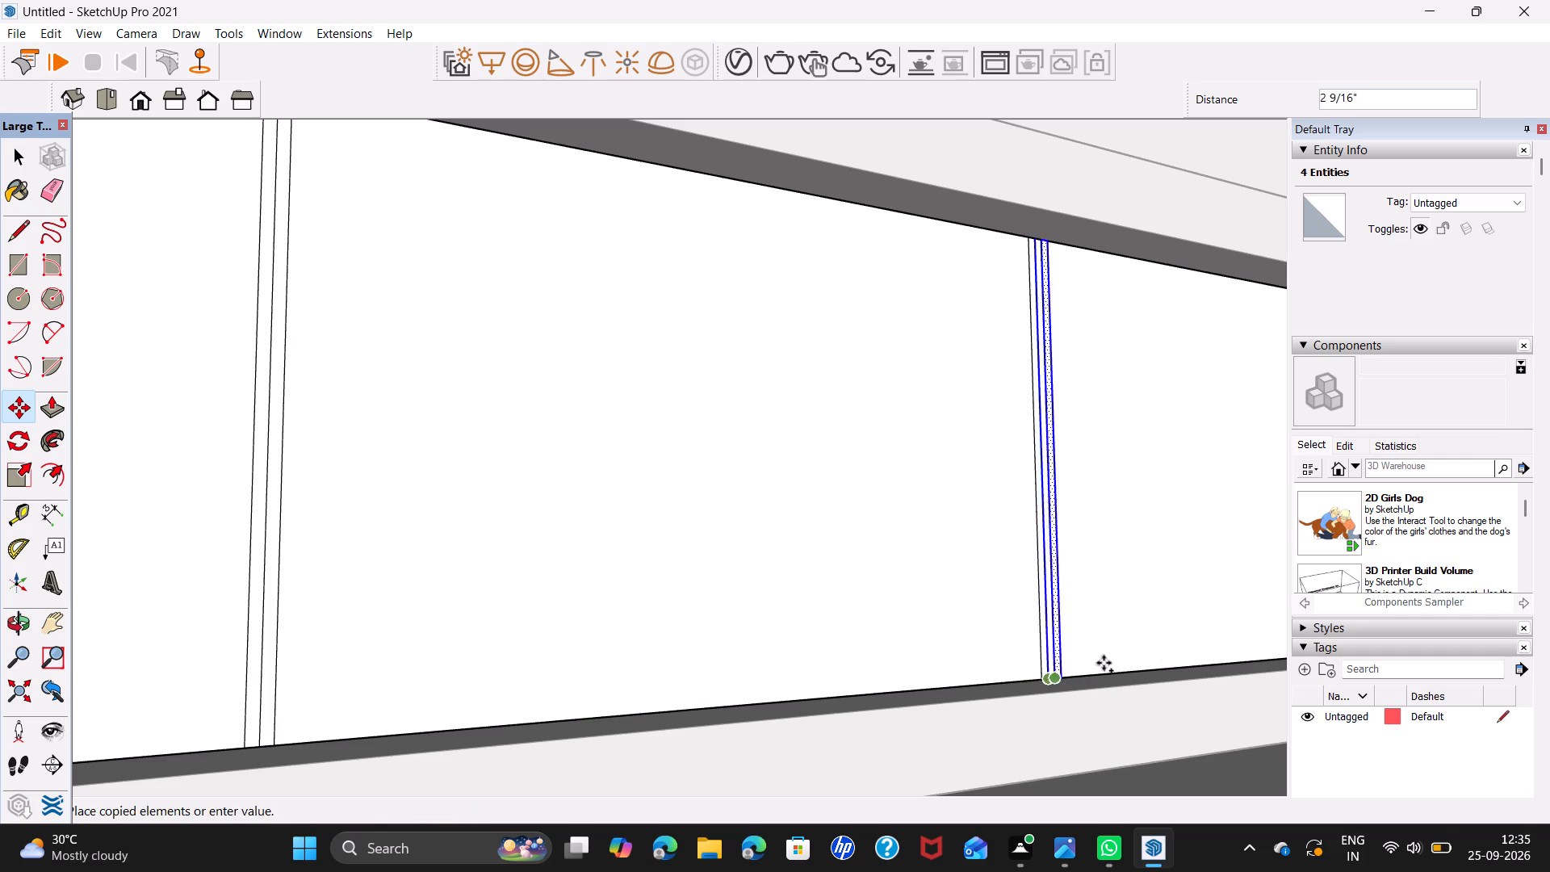
shift+middle_drag(1179, 652, 300, 736)
shift+scroll(240, 727, up, 1)
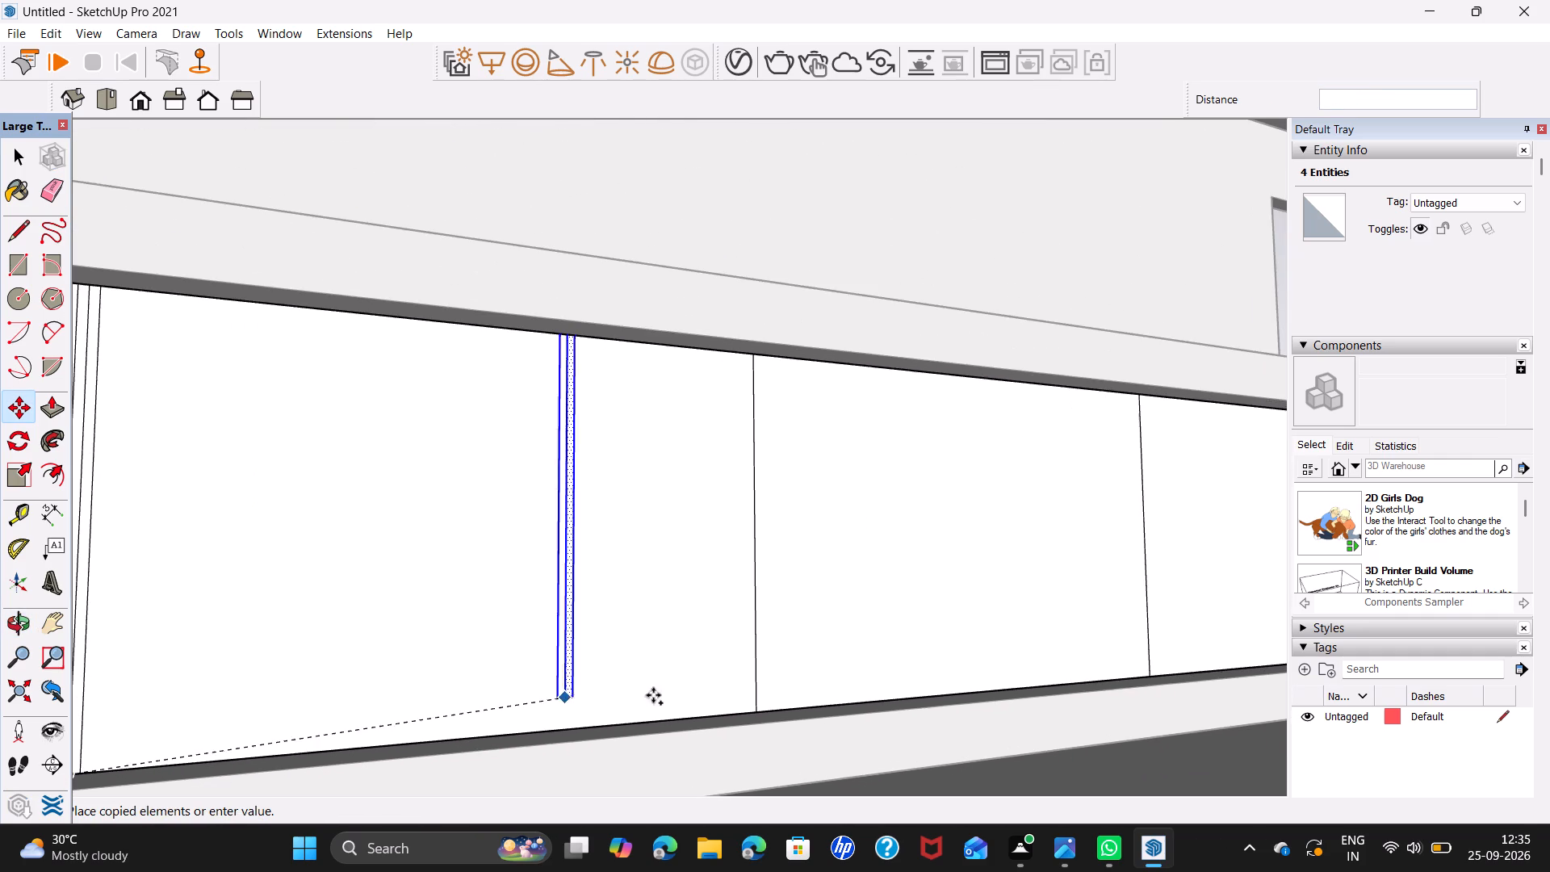
scroll(758, 700, up, 3)
click(750, 723)
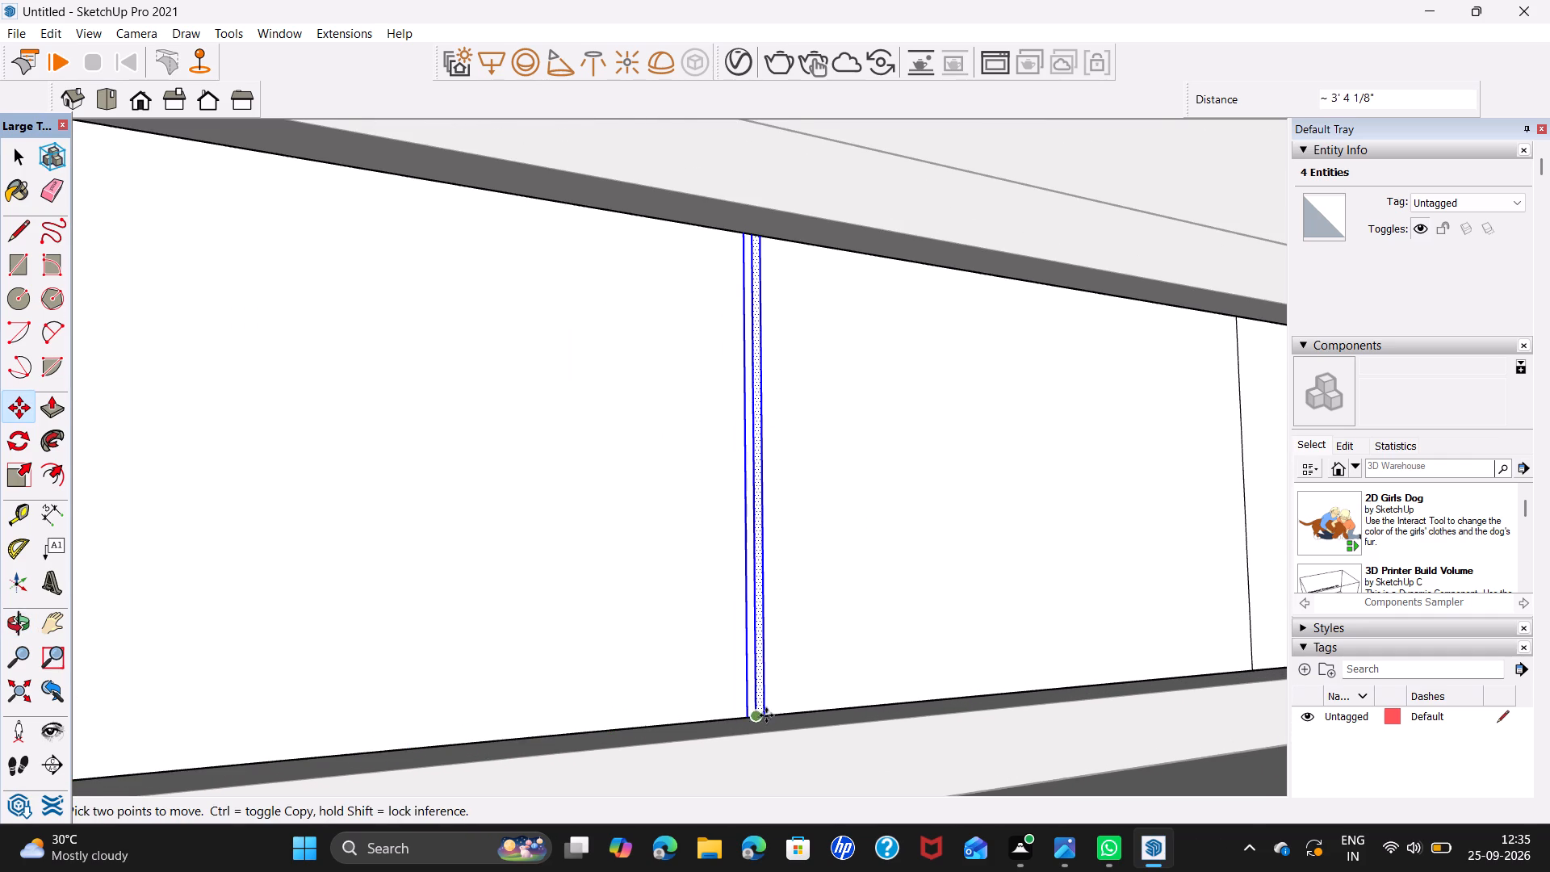
Copy the divider strip at the same spacing onto the last two divider lines toward the far end of the front.
click(760, 717)
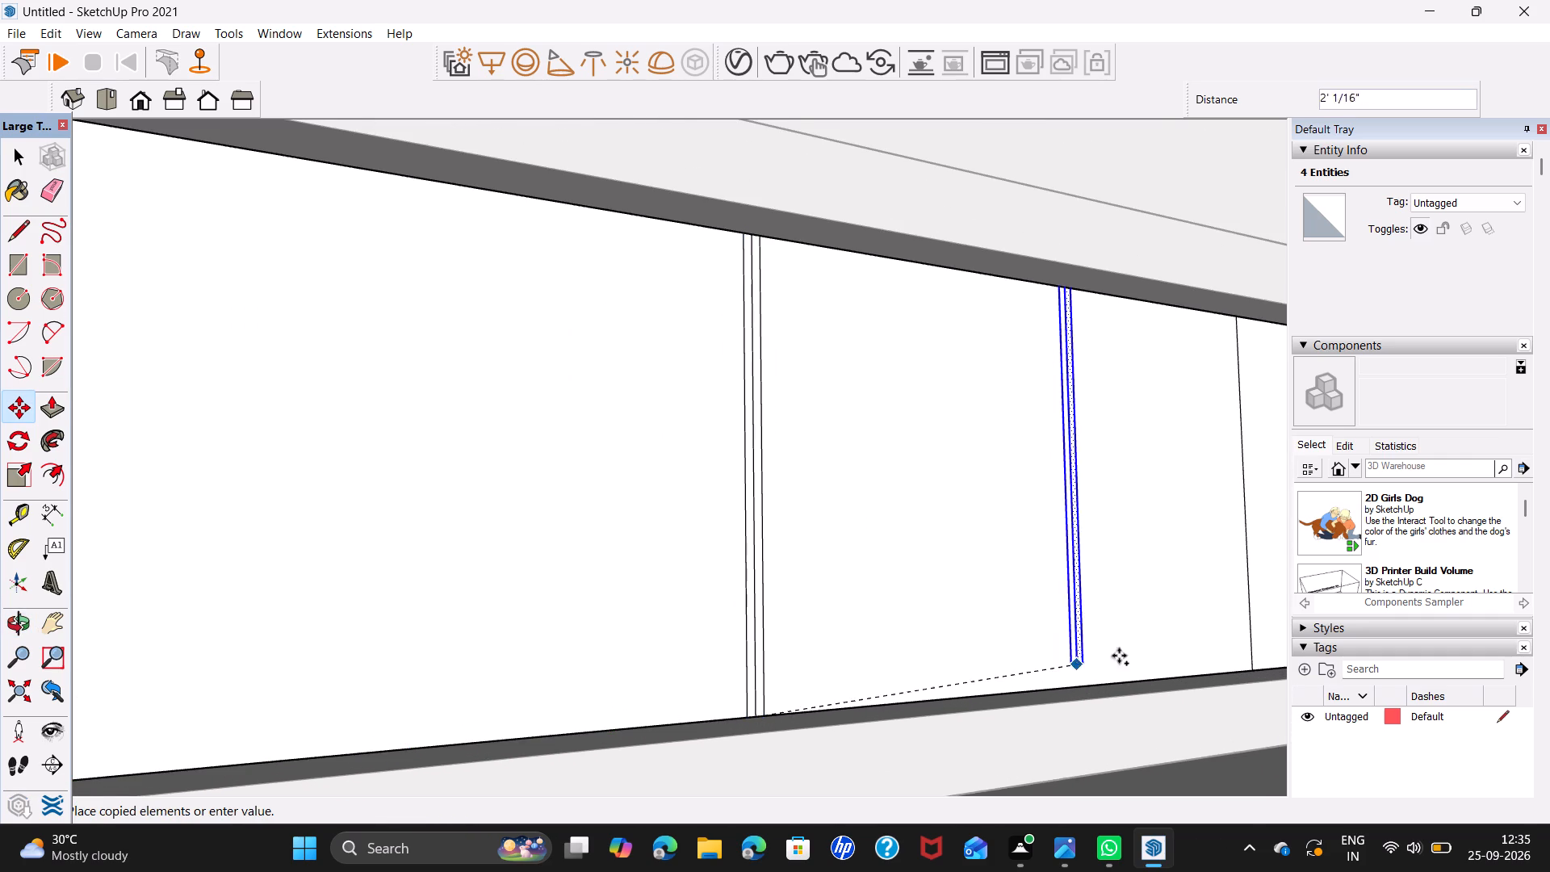
shift+middle_drag(1122, 653, 644, 694)
scroll(806, 706, up, 6)
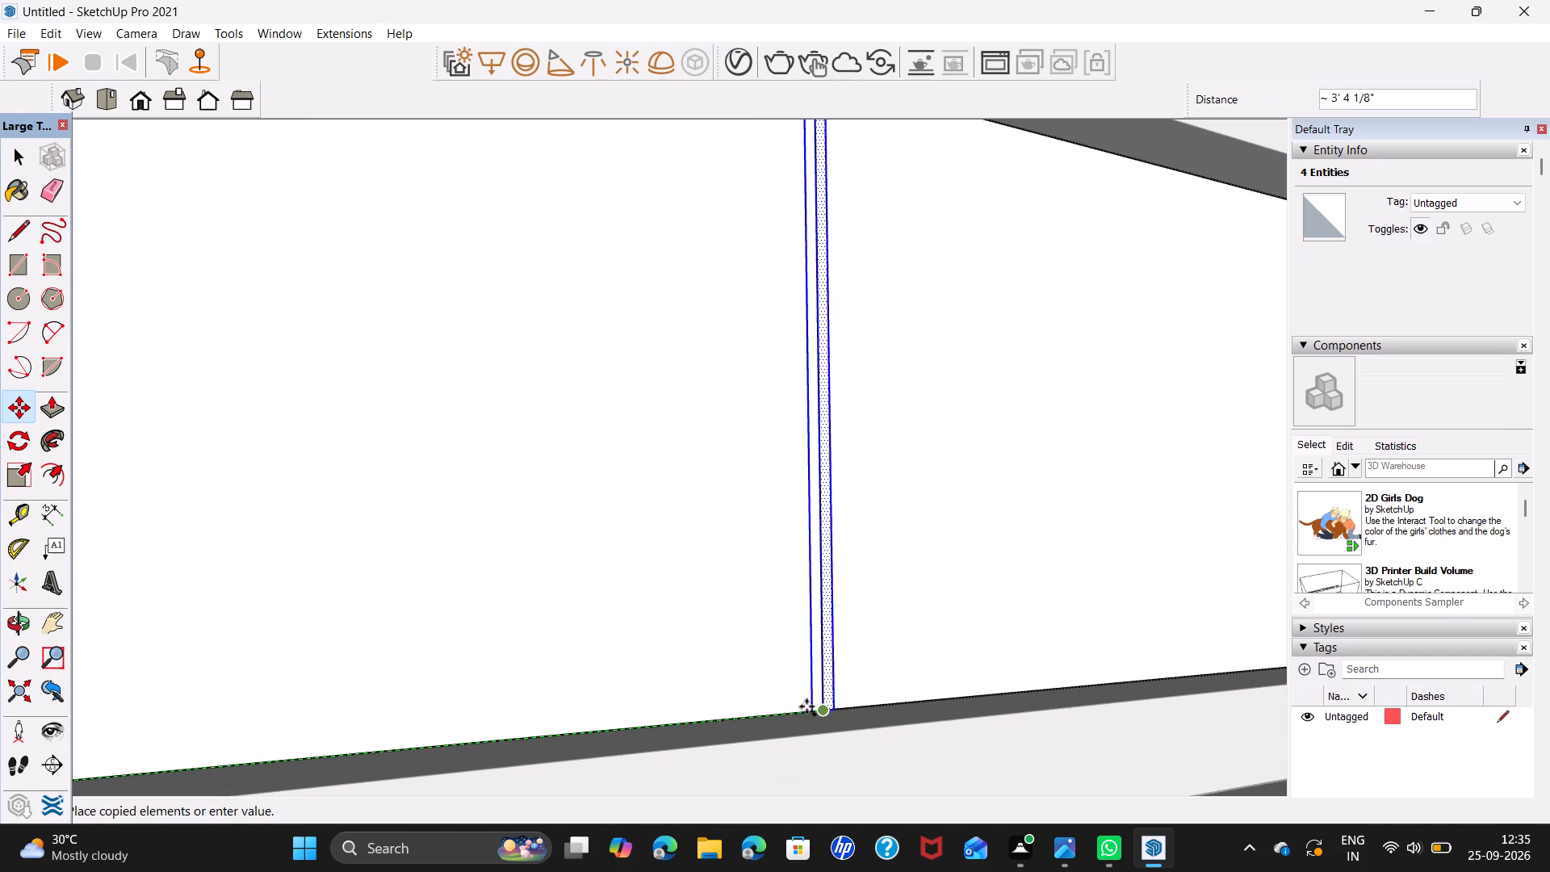
click(823, 709)
ctrl+click(823, 709)
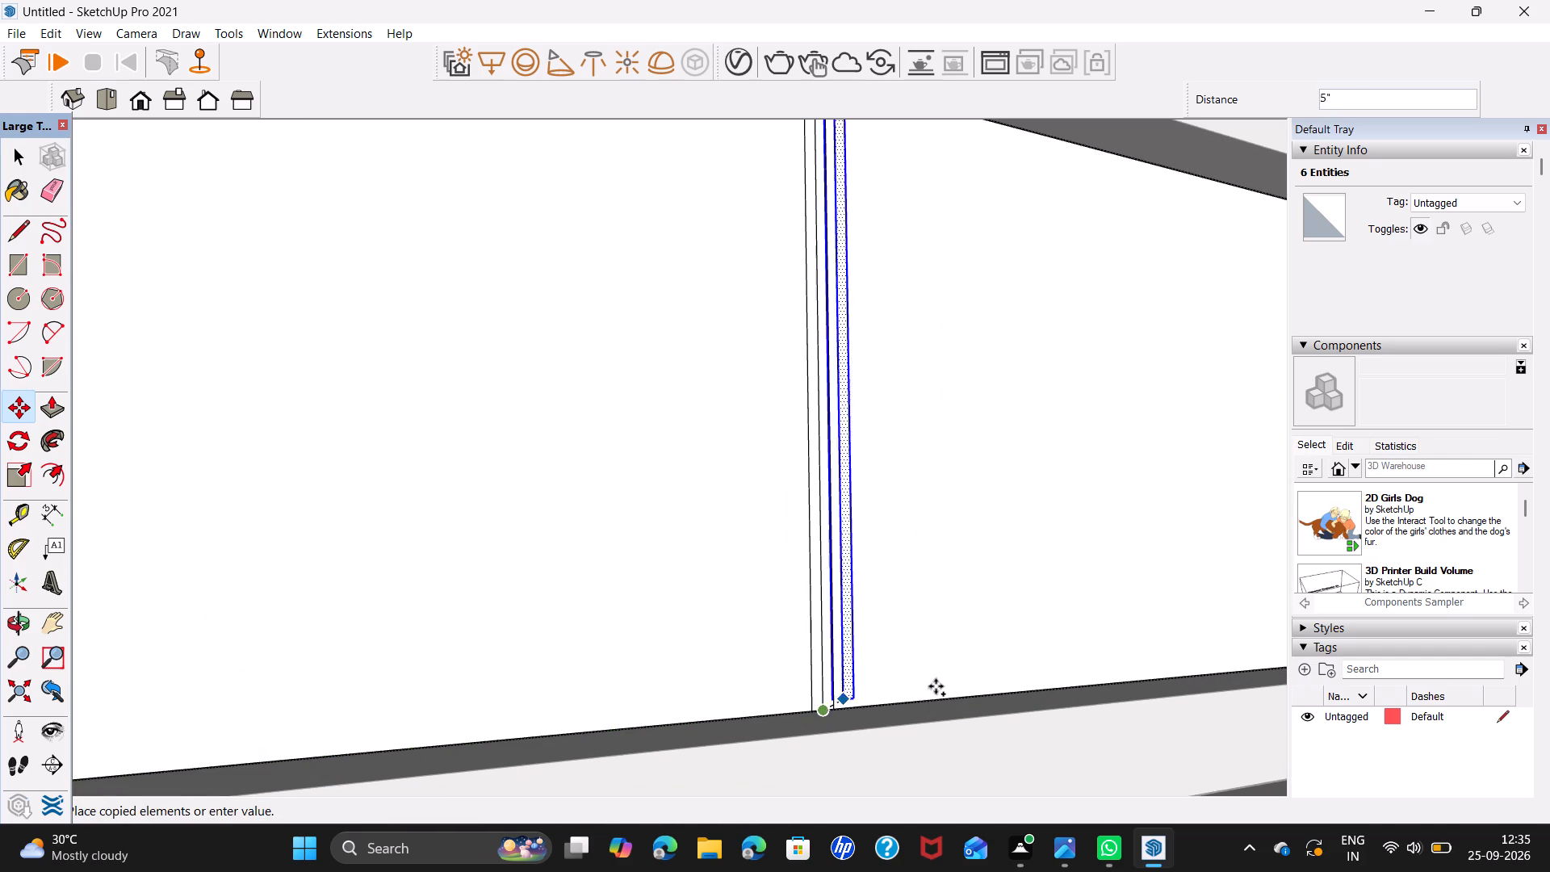
middle_drag(1029, 676, 362, 718)
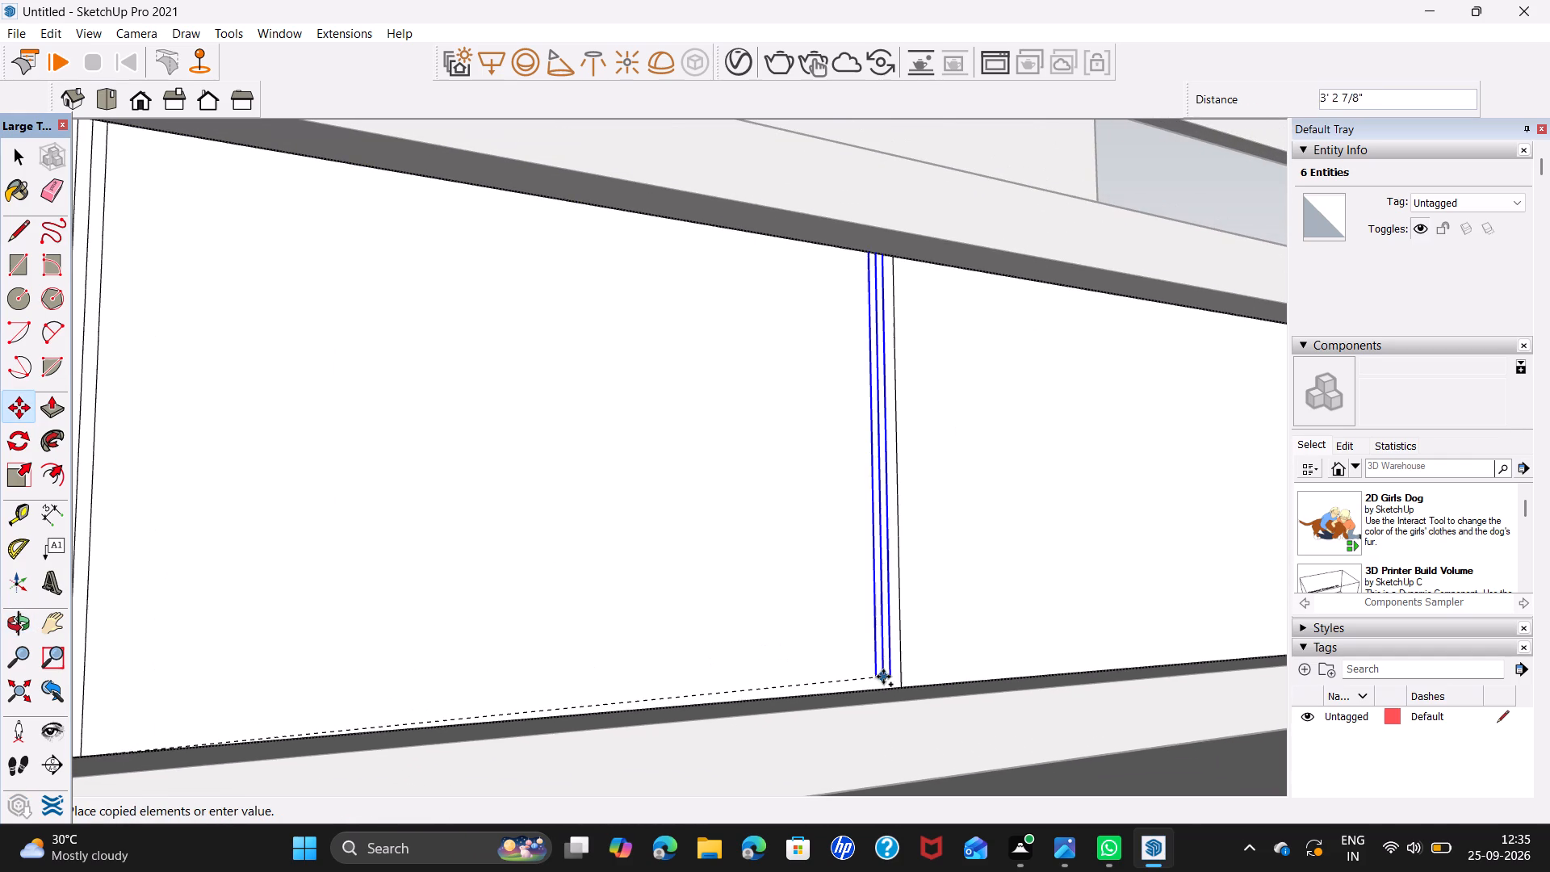
scroll(913, 682, up, 5)
double_click(892, 689)
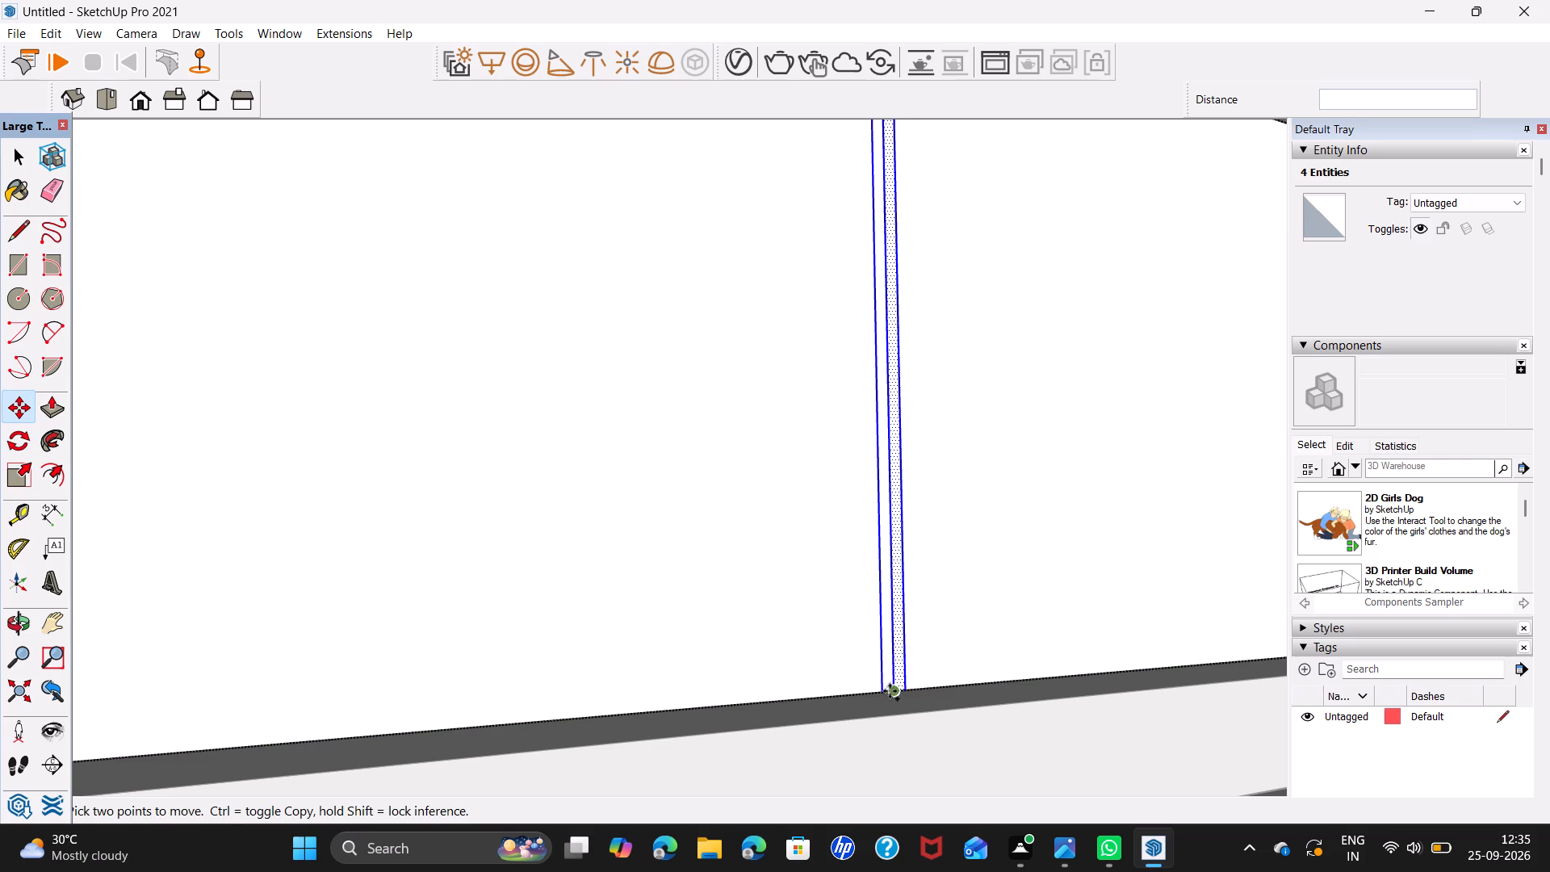
click(890, 691)
shift+middle_drag(1094, 647, 470, 730)
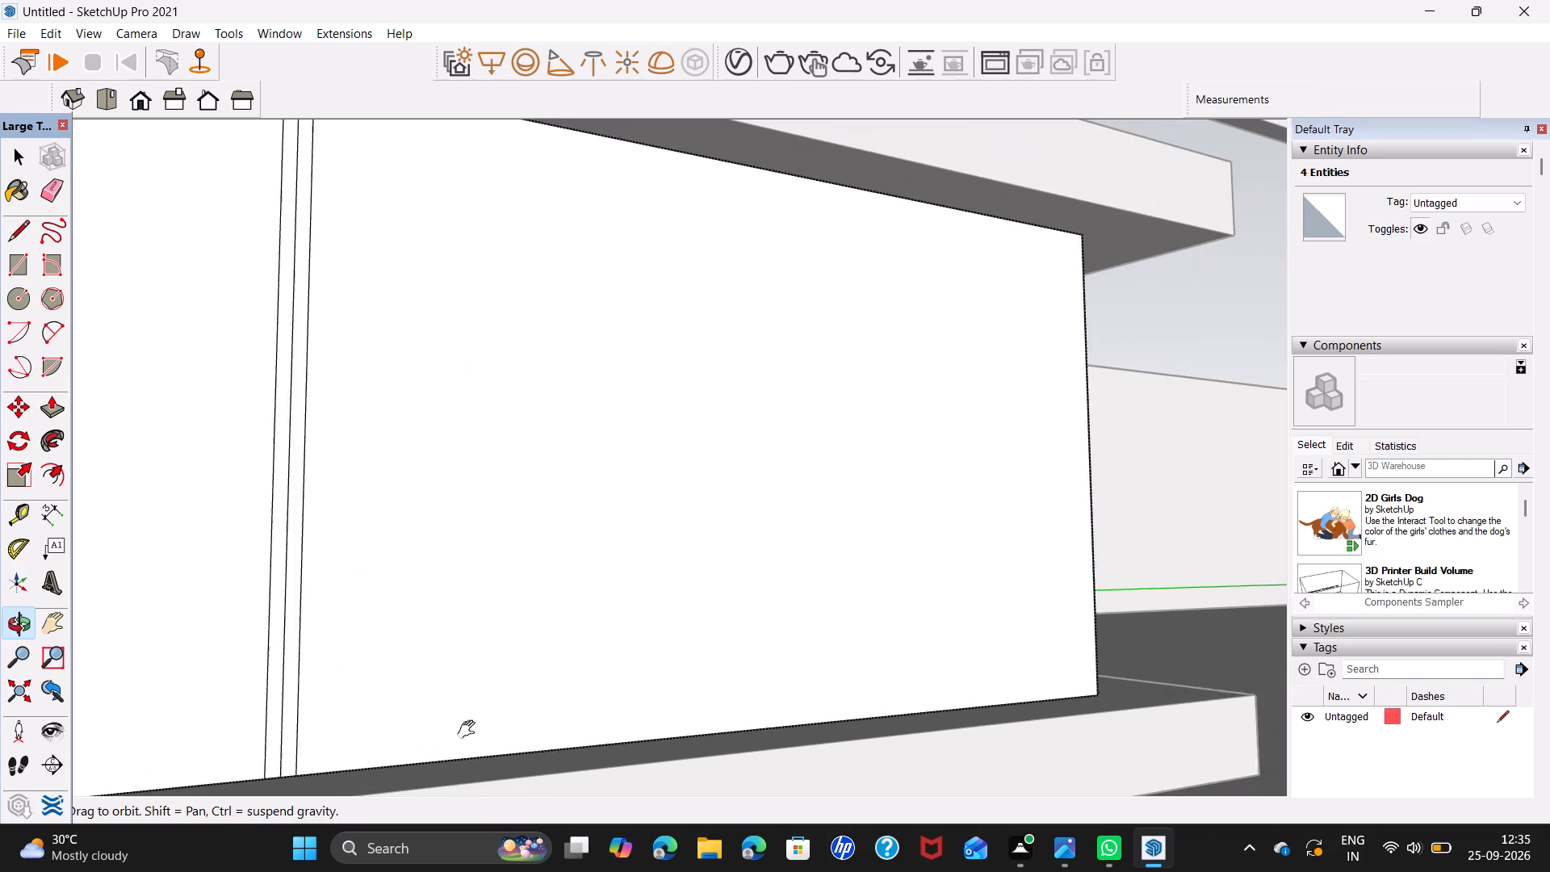
shift+middle_drag(470, 730, 468, 730)
key(space)
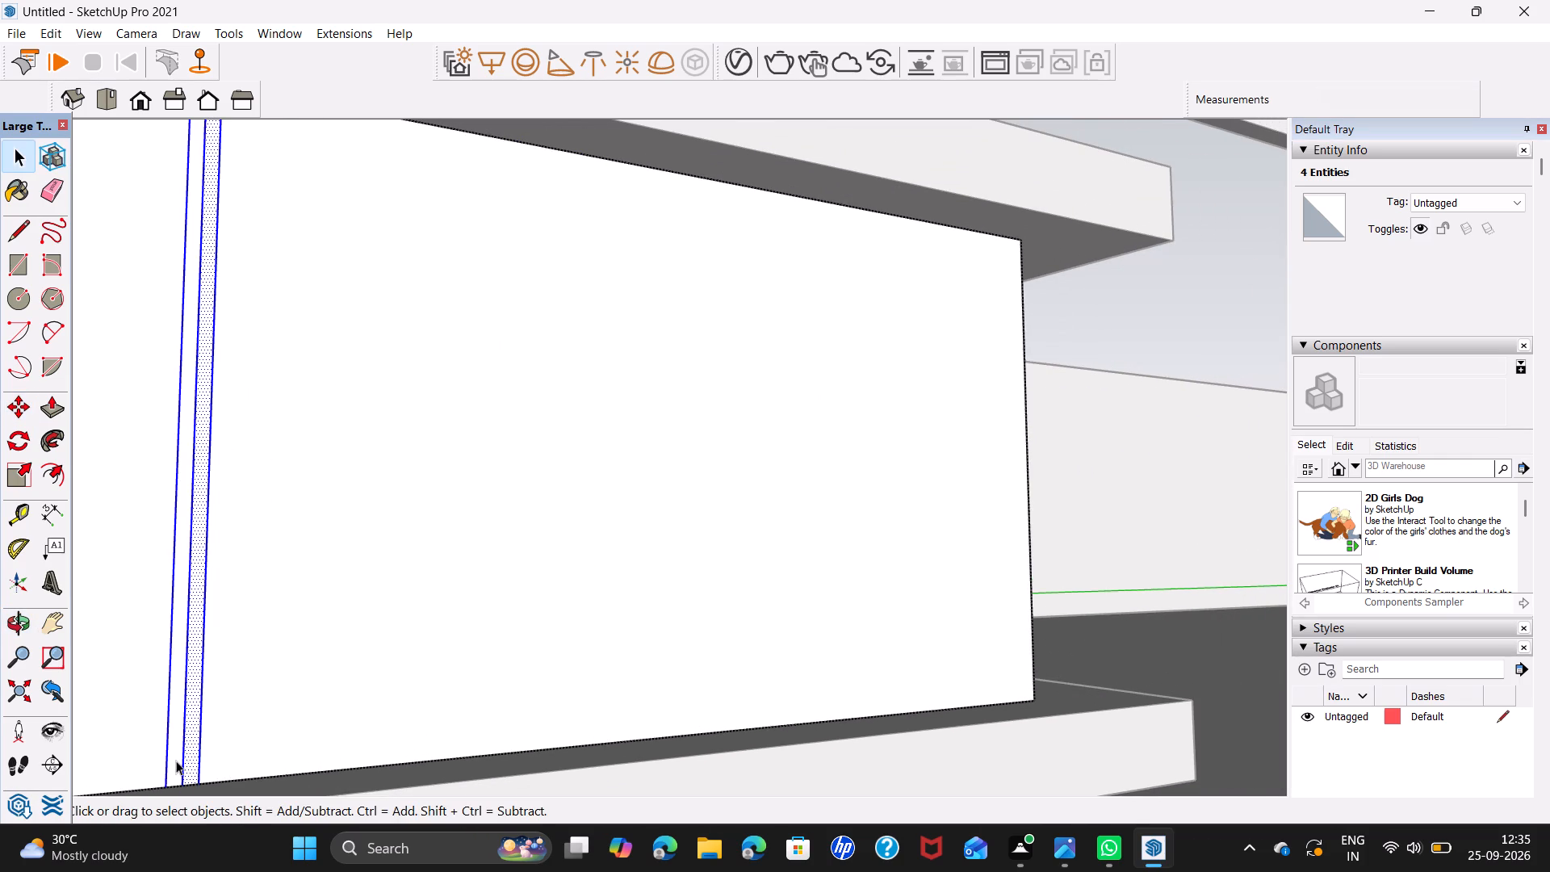
Delete the original centre line inside each of the three divider strips nearest the front's far end.
click(183, 768)
key(Delete)
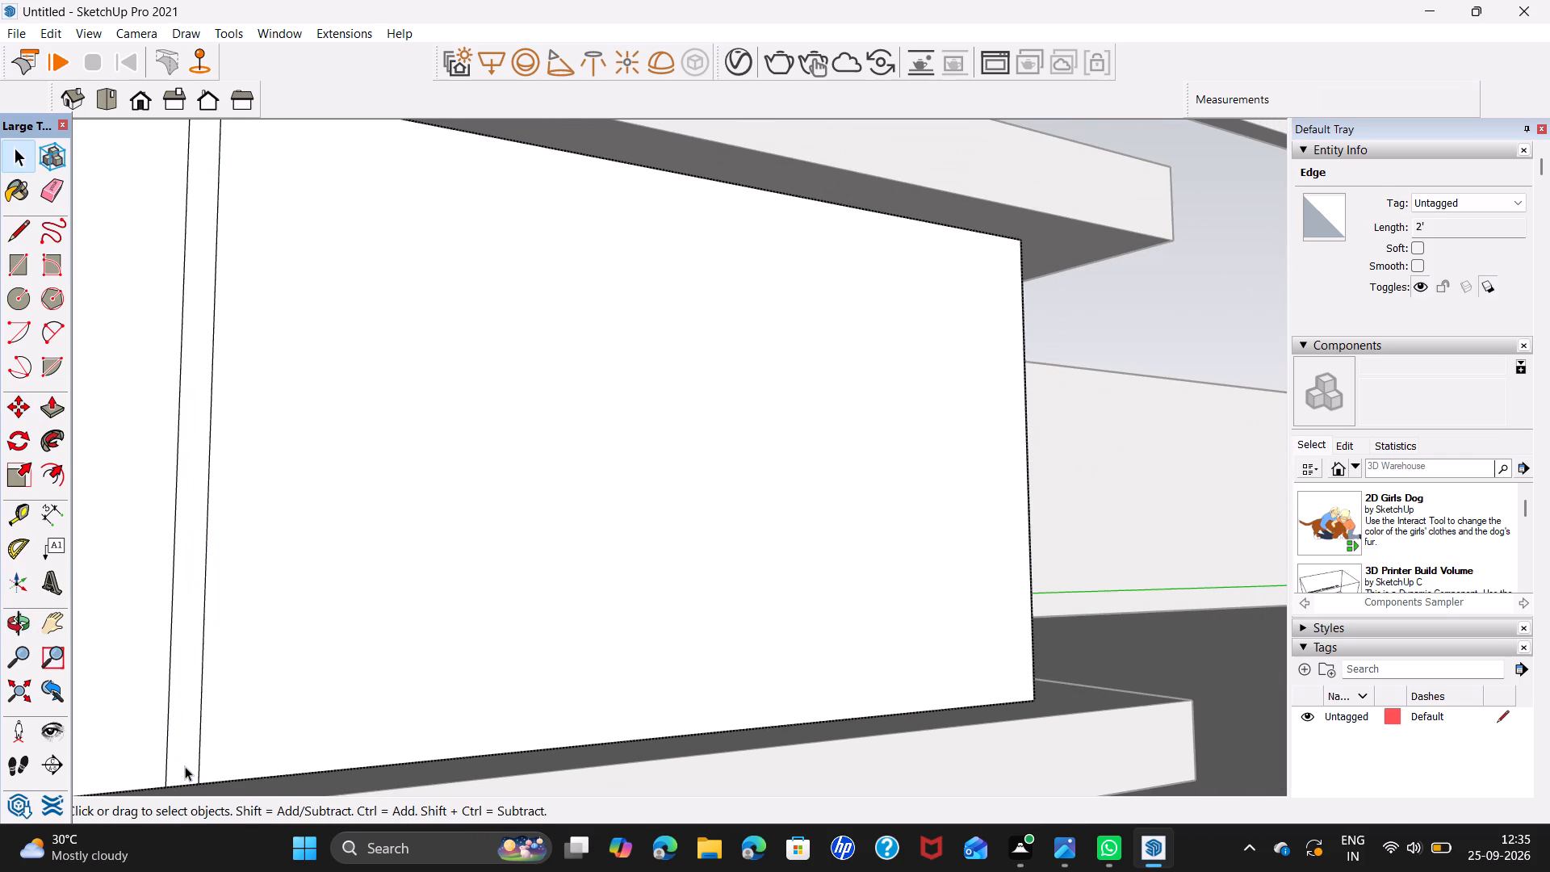
scroll(181, 738, down, 4)
middle_drag(181, 736, 731, 719)
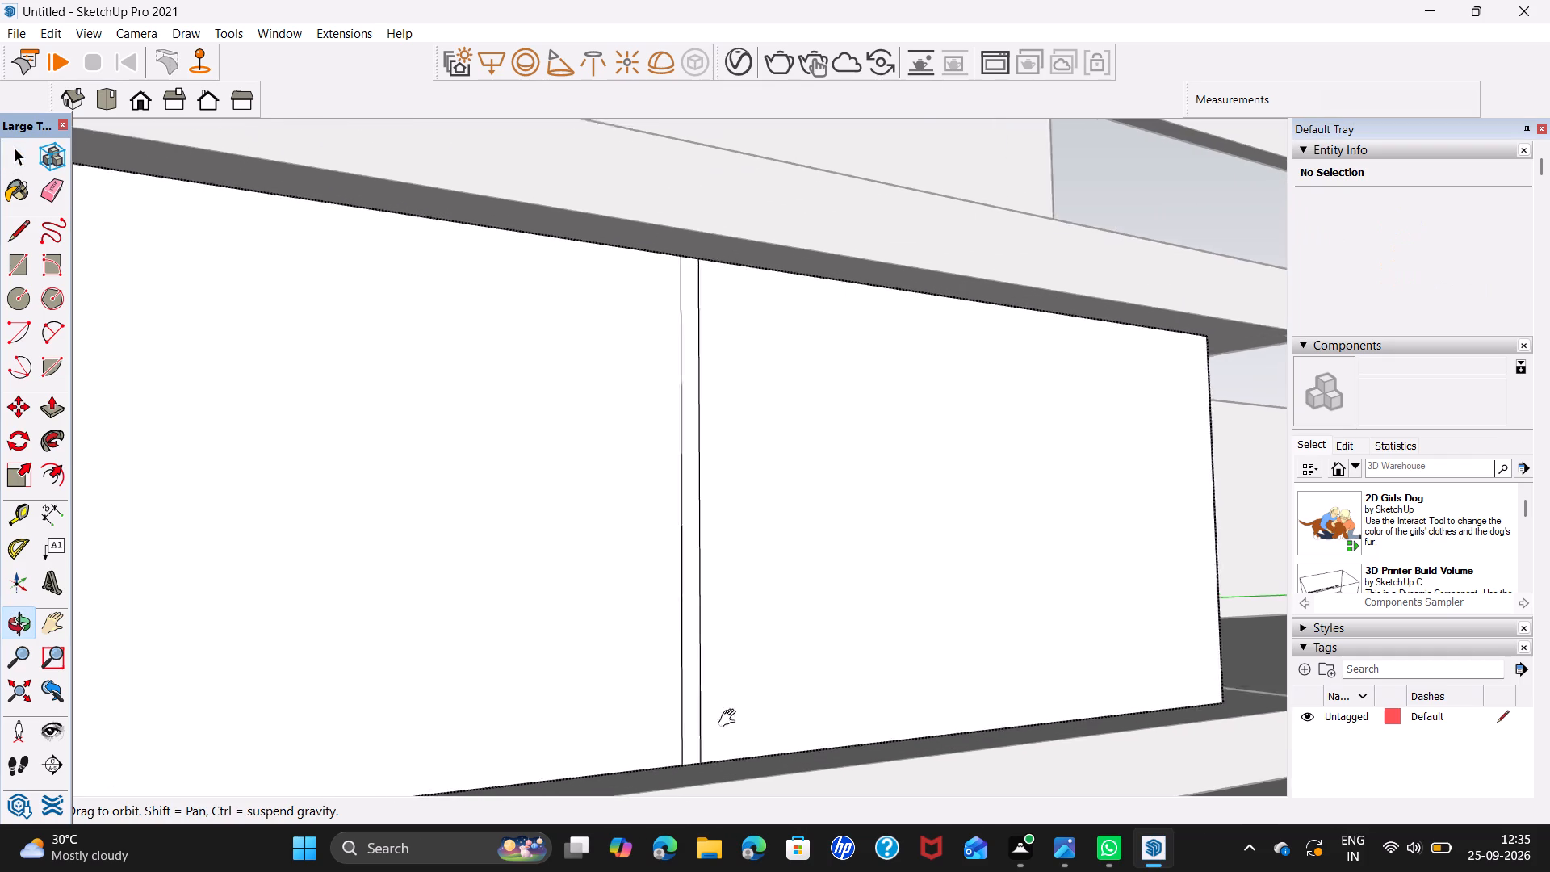
middle_drag(731, 719, 940, 660)
scroll(857, 666, down, 5)
click(350, 715)
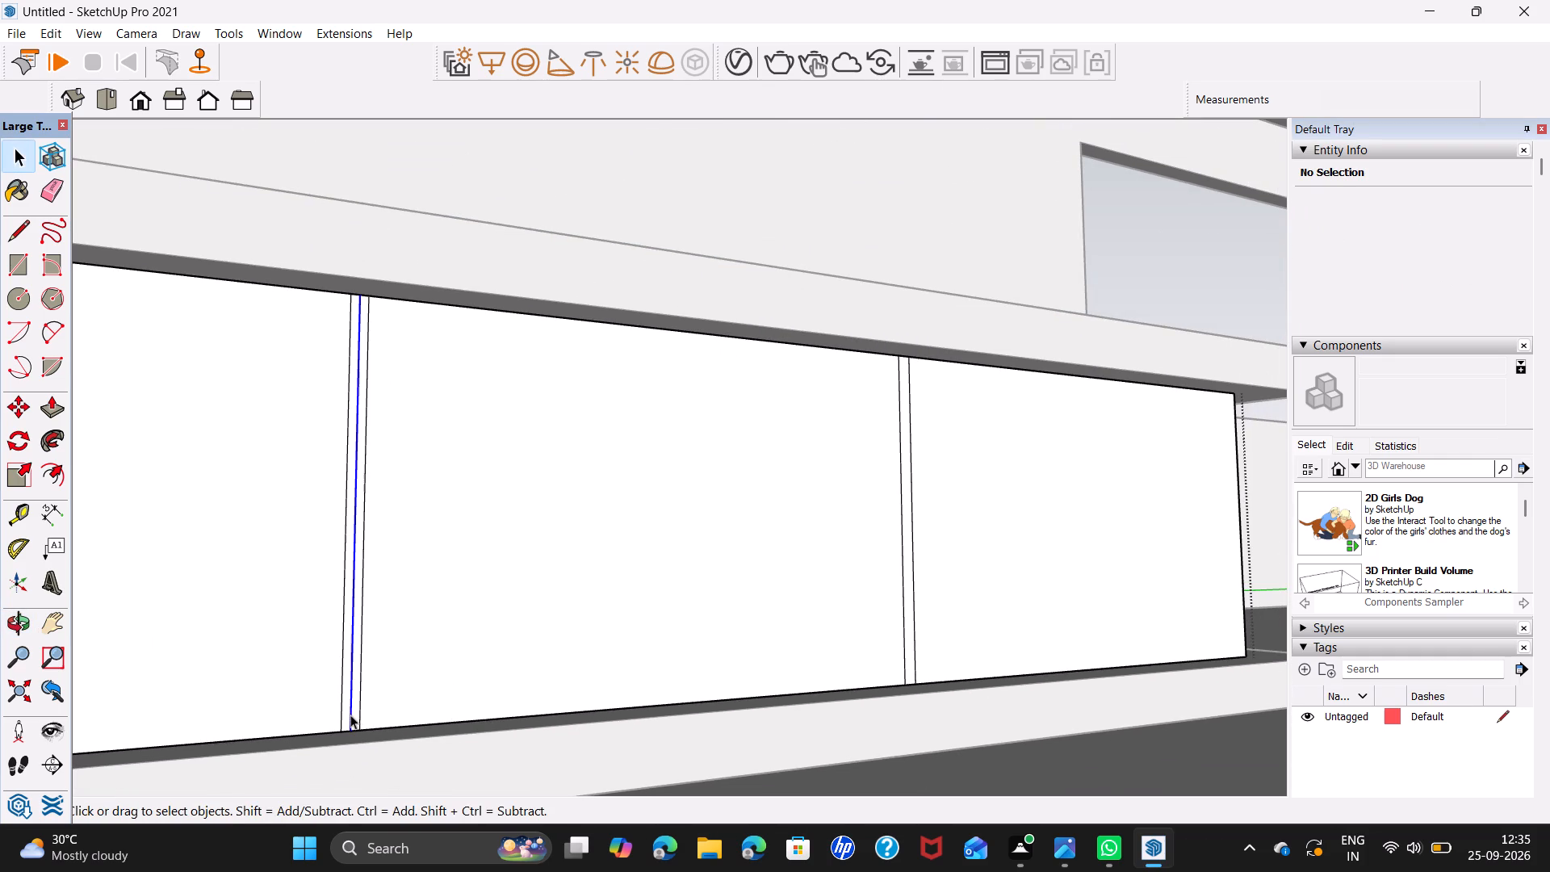
key(Delete)
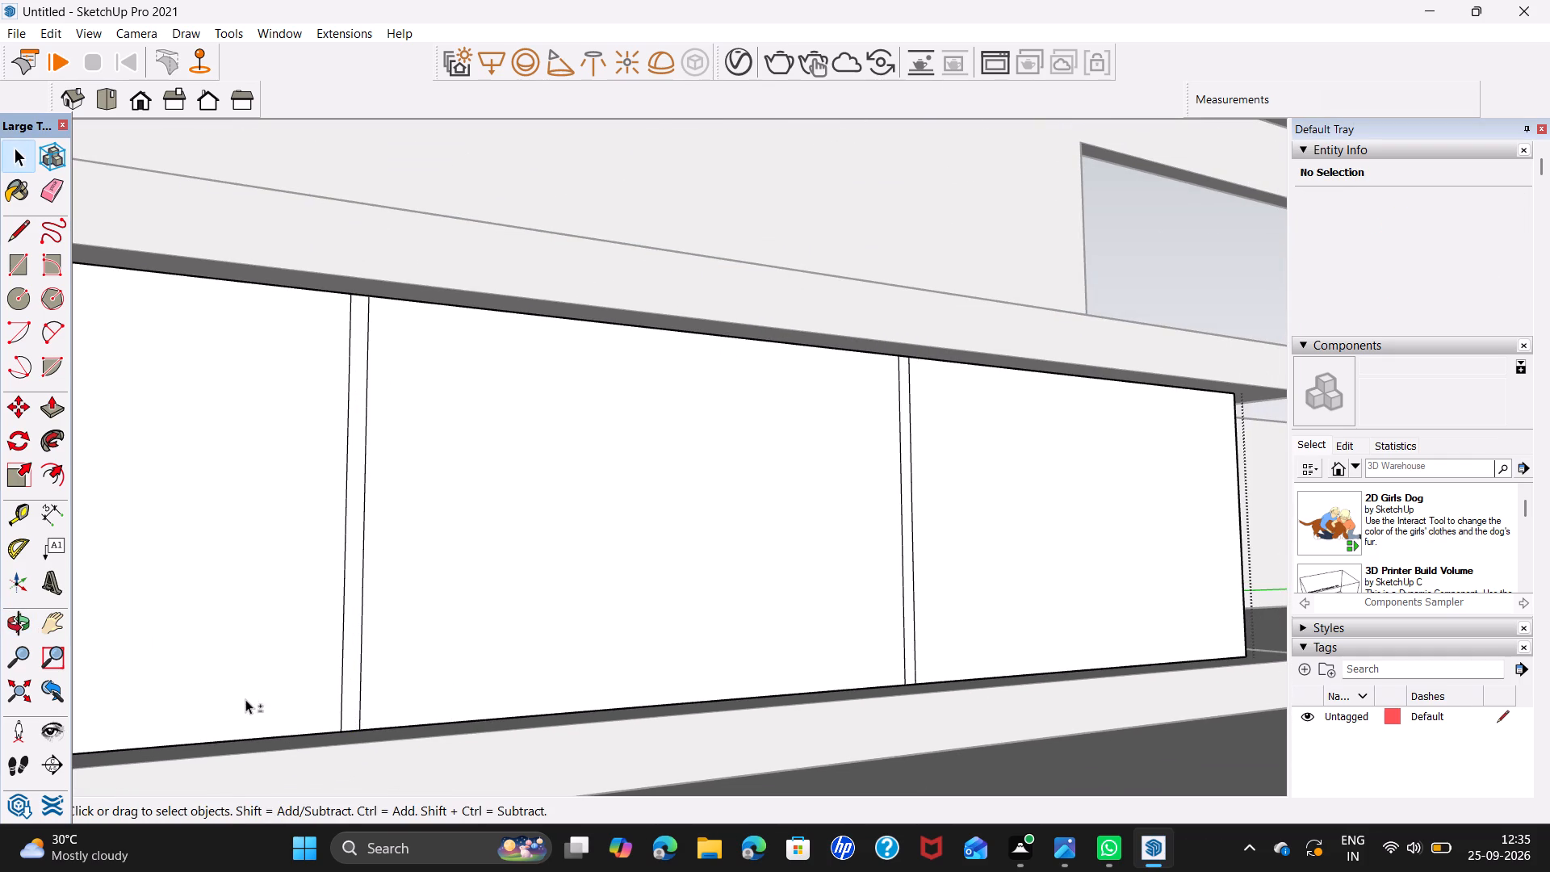
shift+middle_drag(245, 702, 769, 686)
scroll(749, 664, down, 5)
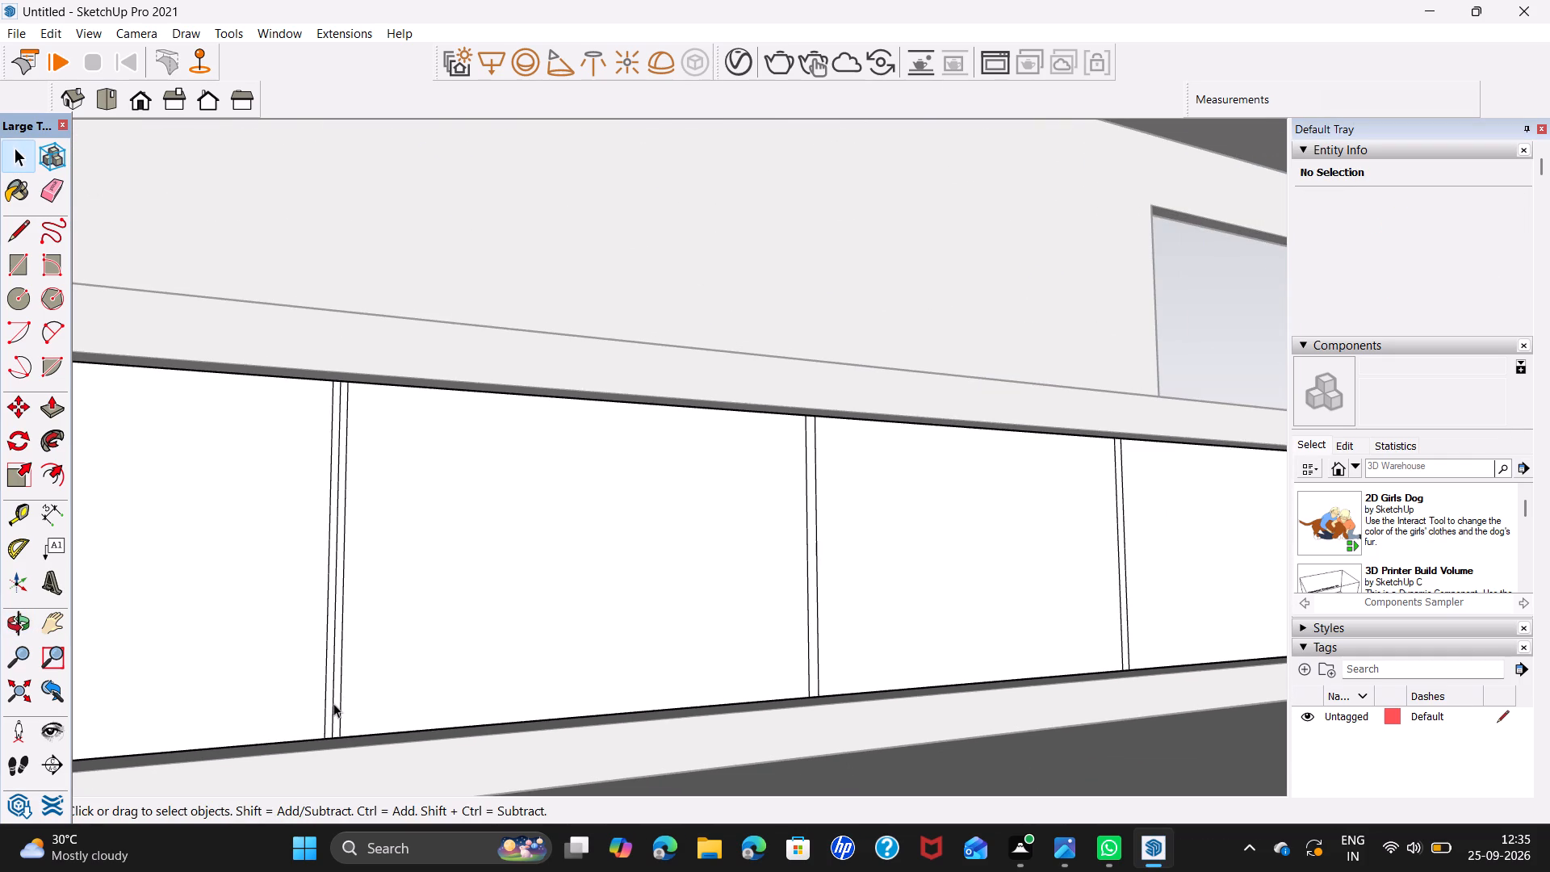
click(333, 703)
key(Delete)
Delete the original centre line inside each of the next three divider strips, working back toward the near end.
shift+middle_drag(174, 567, 1033, 530)
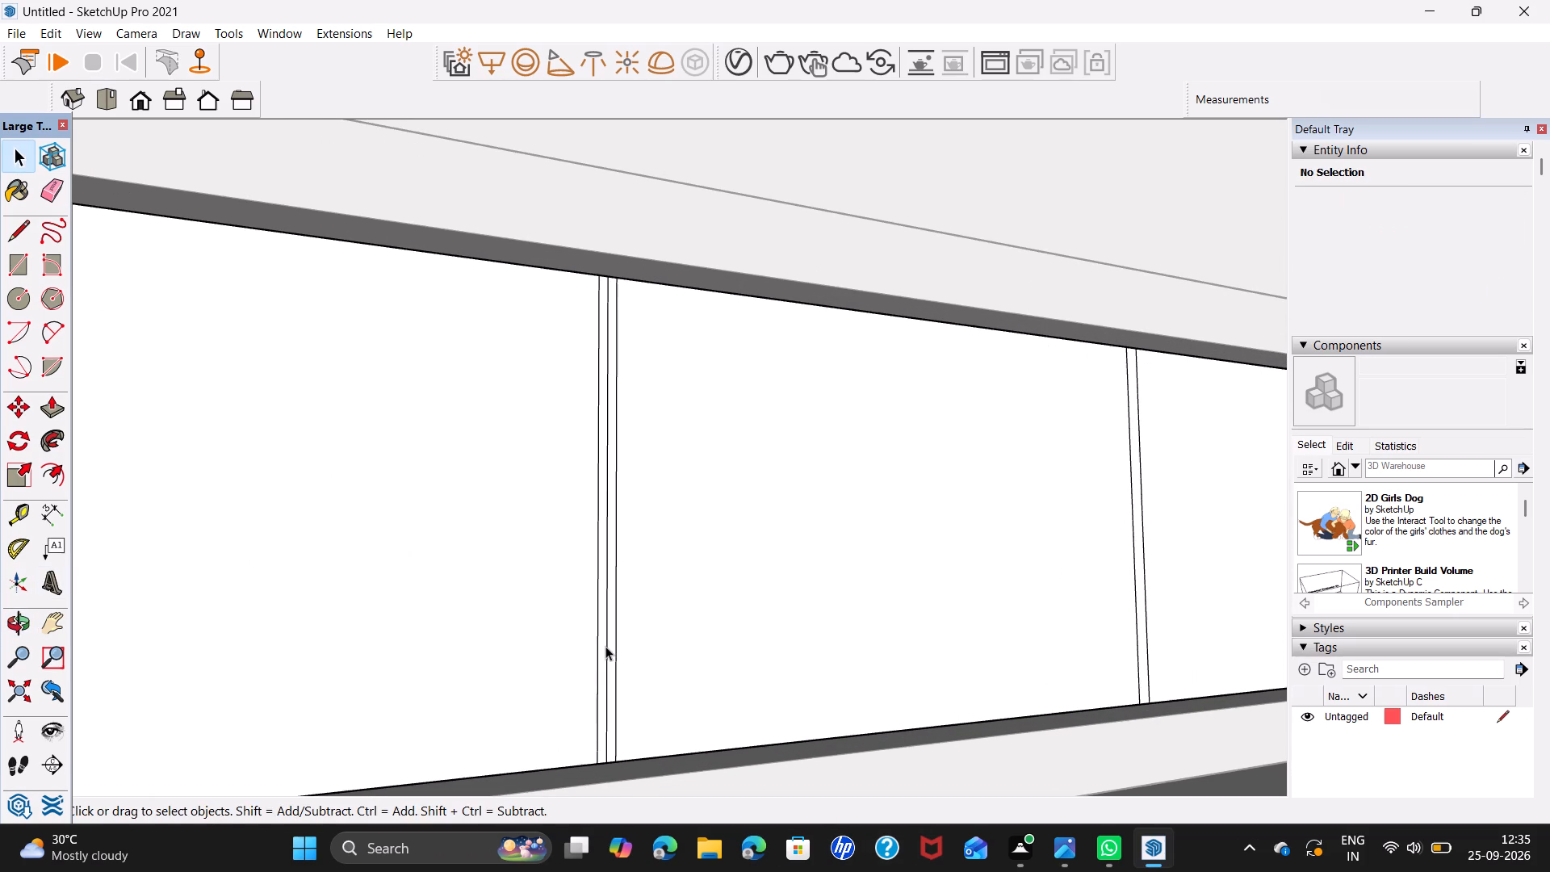
click(605, 646)
key(Delete)
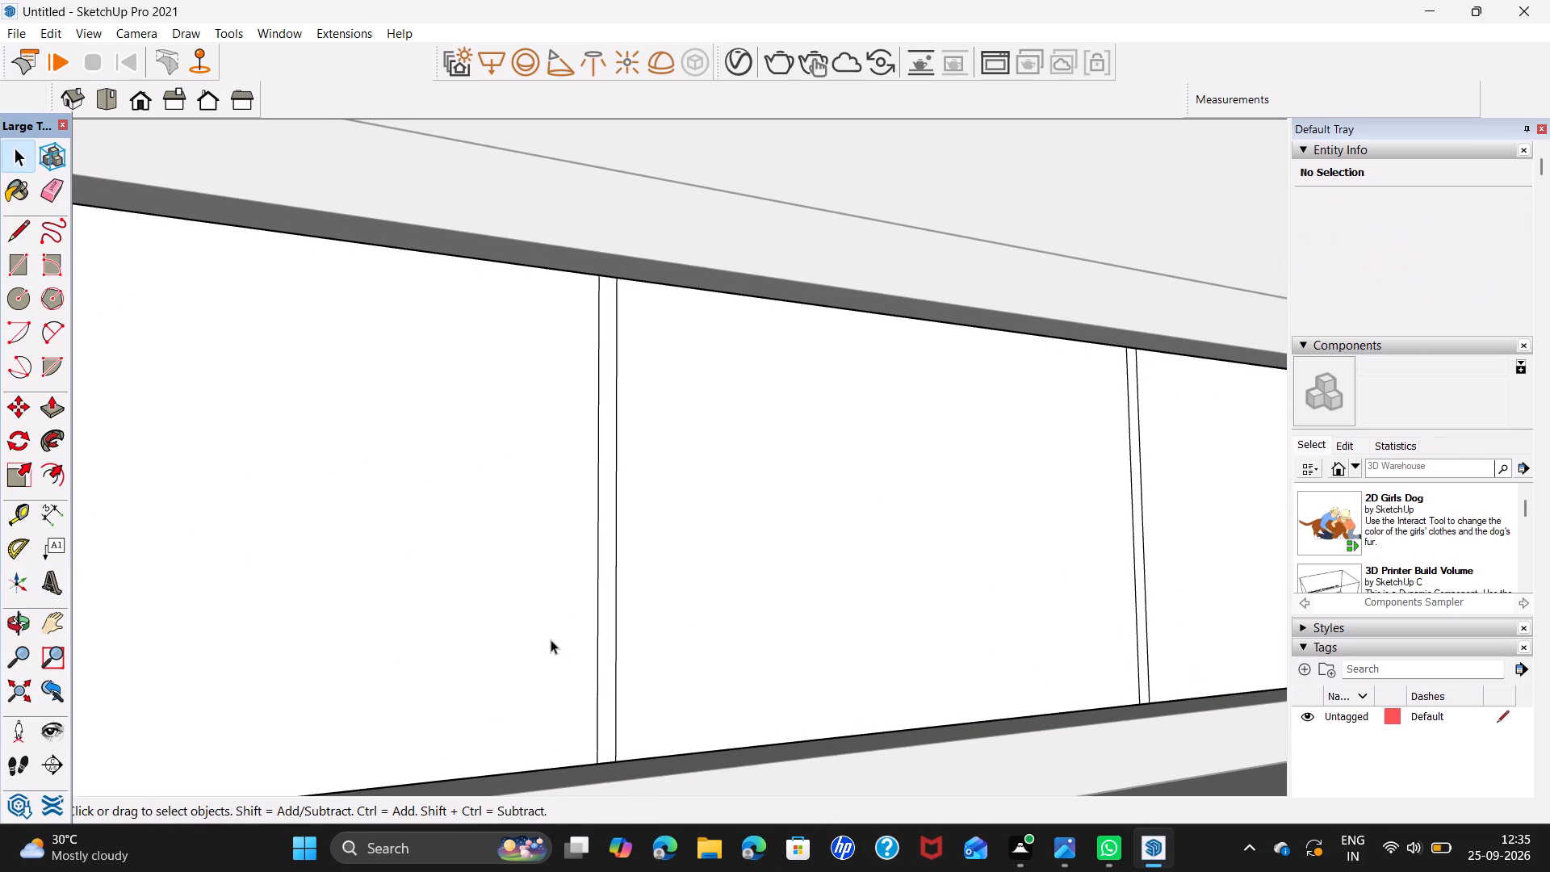
middle_drag(537, 641, 1028, 590)
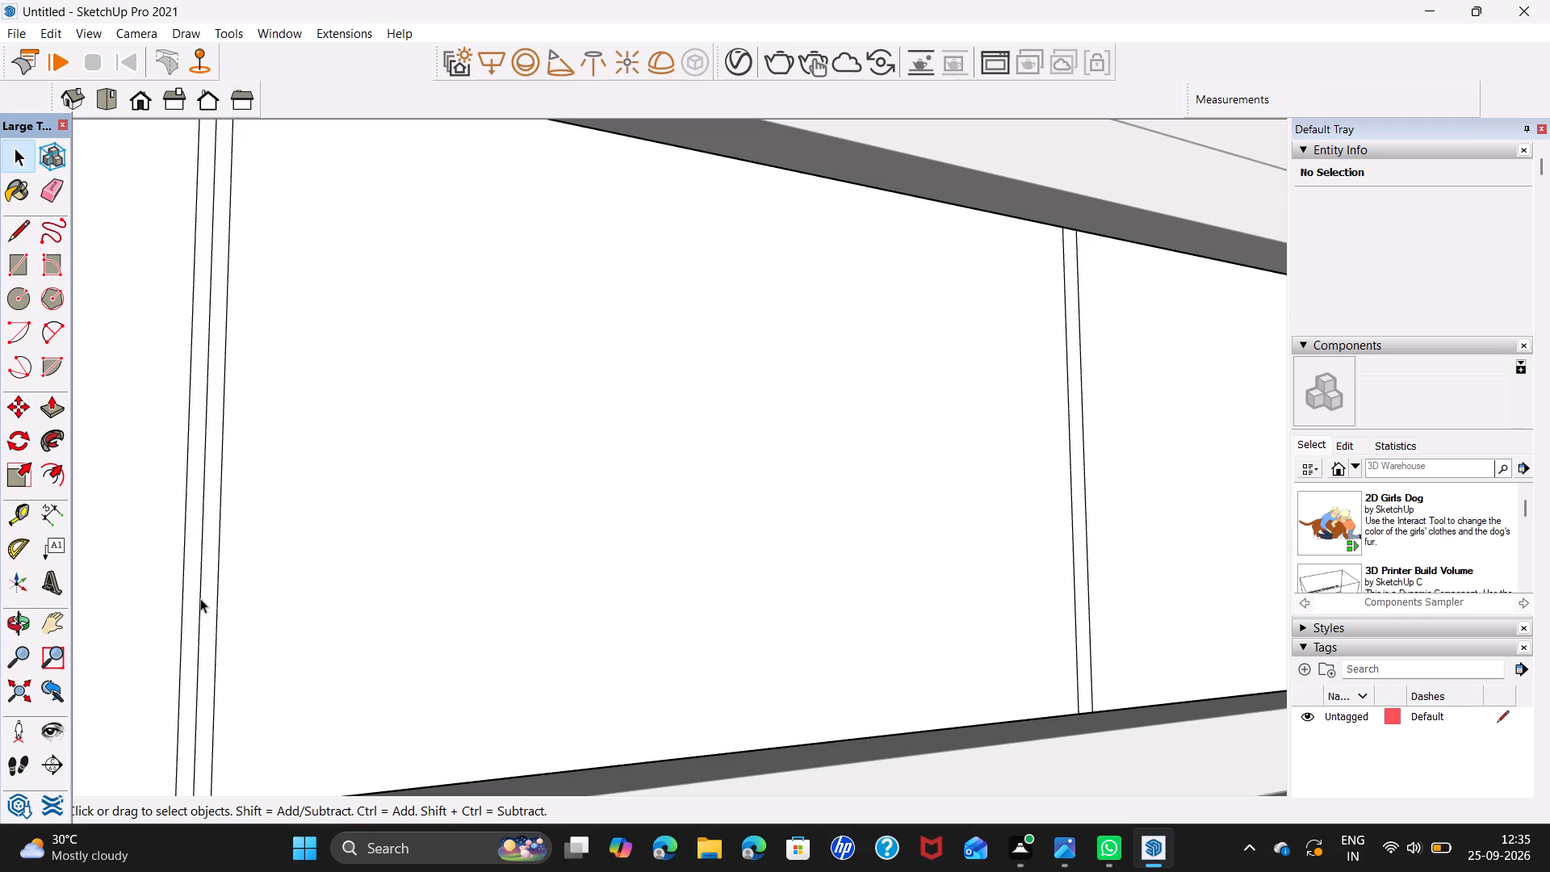
drag(200, 598, 196, 606)
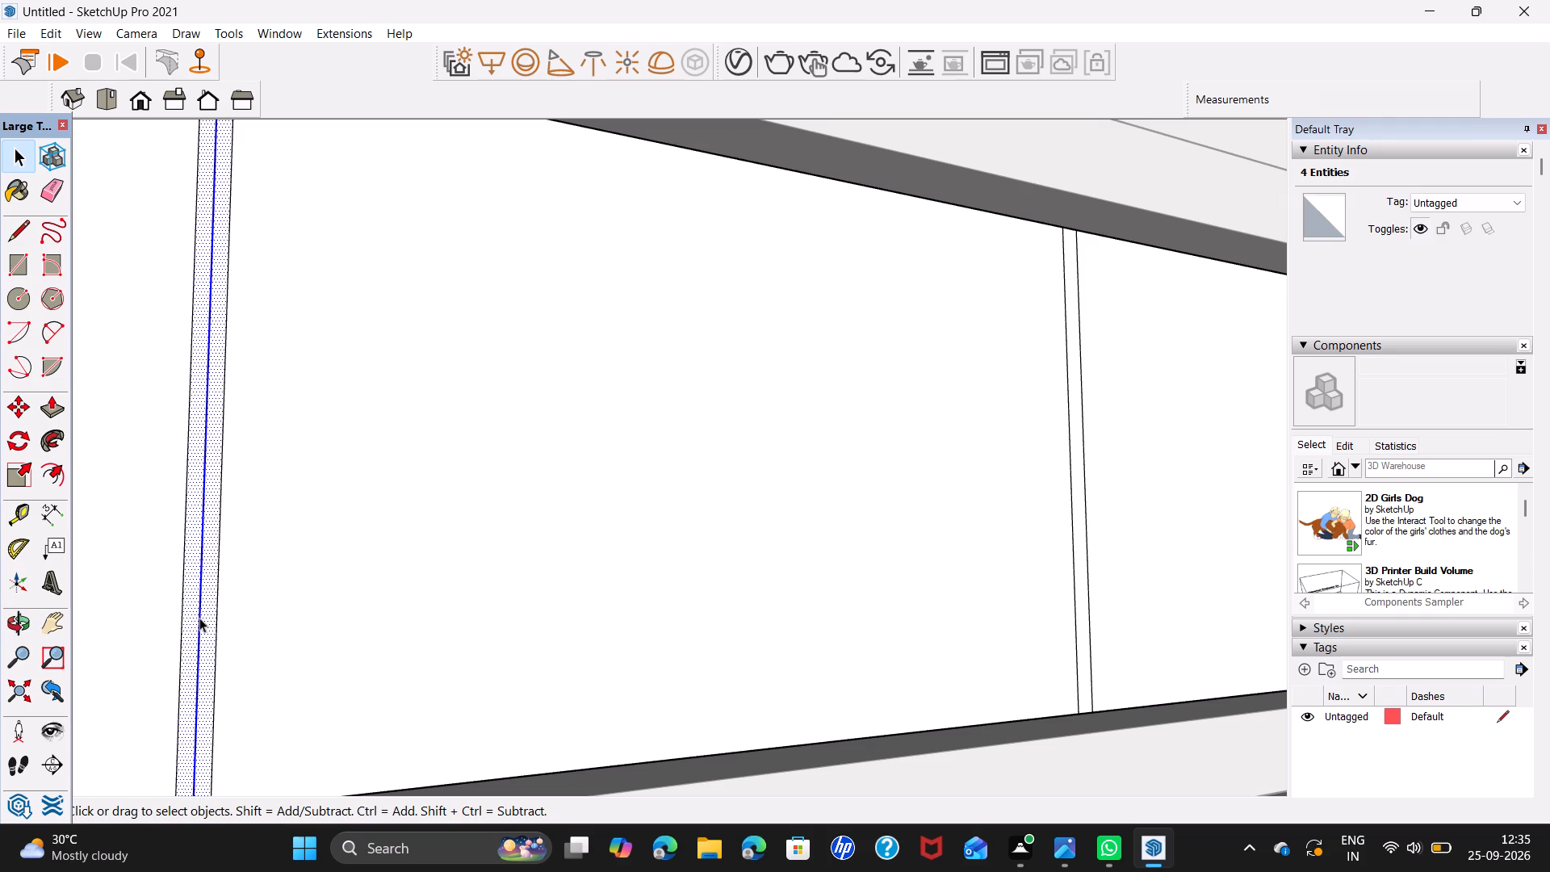
click(197, 621)
key(Delete)
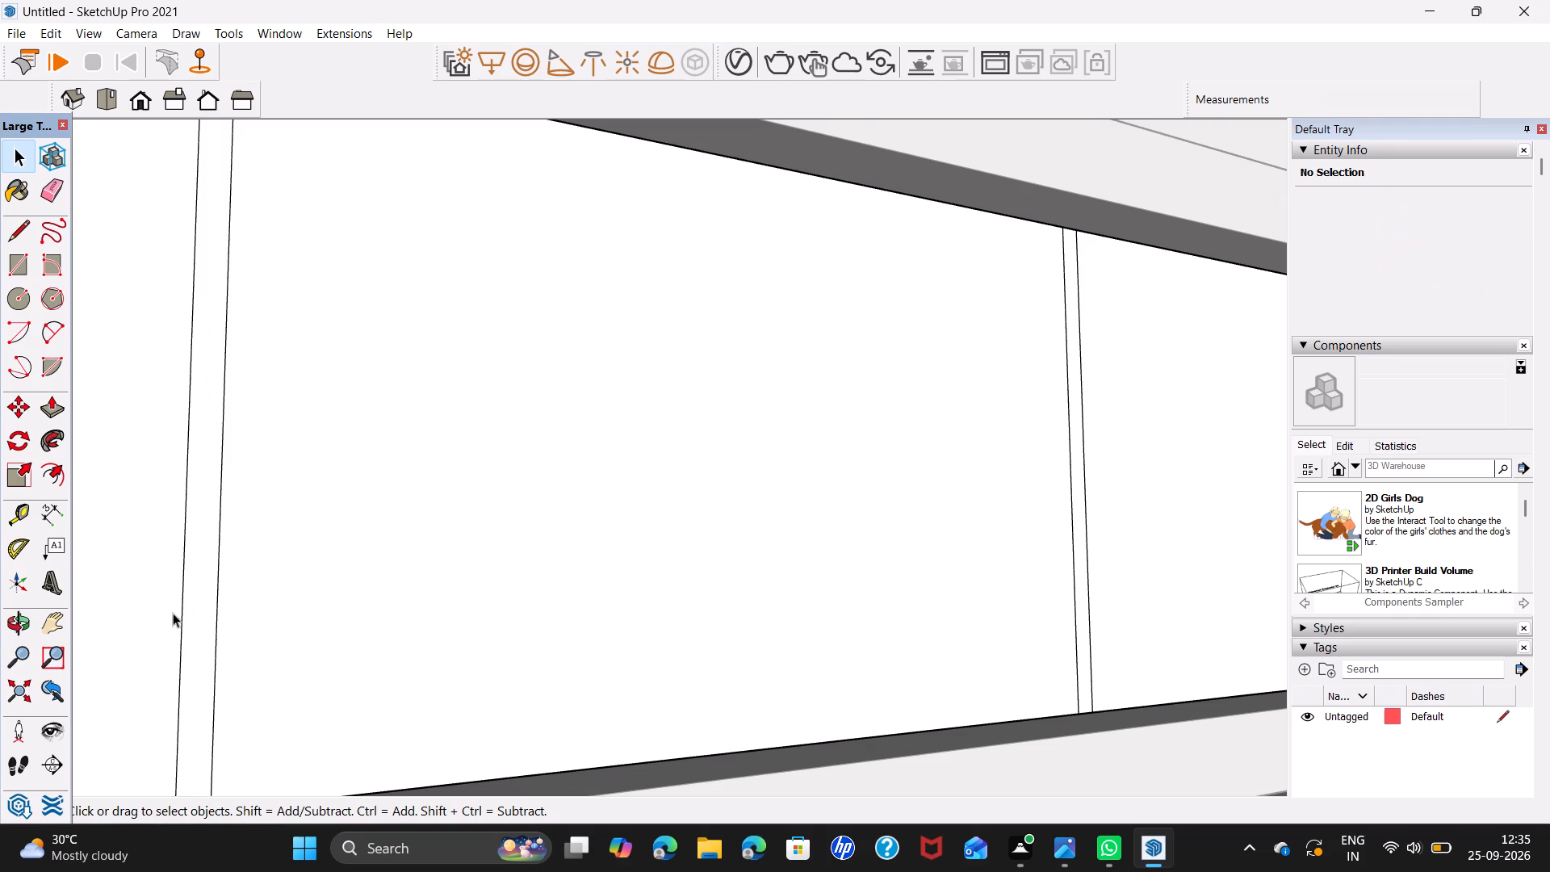
shift+middle_drag(173, 613, 845, 606)
scroll(841, 599, down, 5)
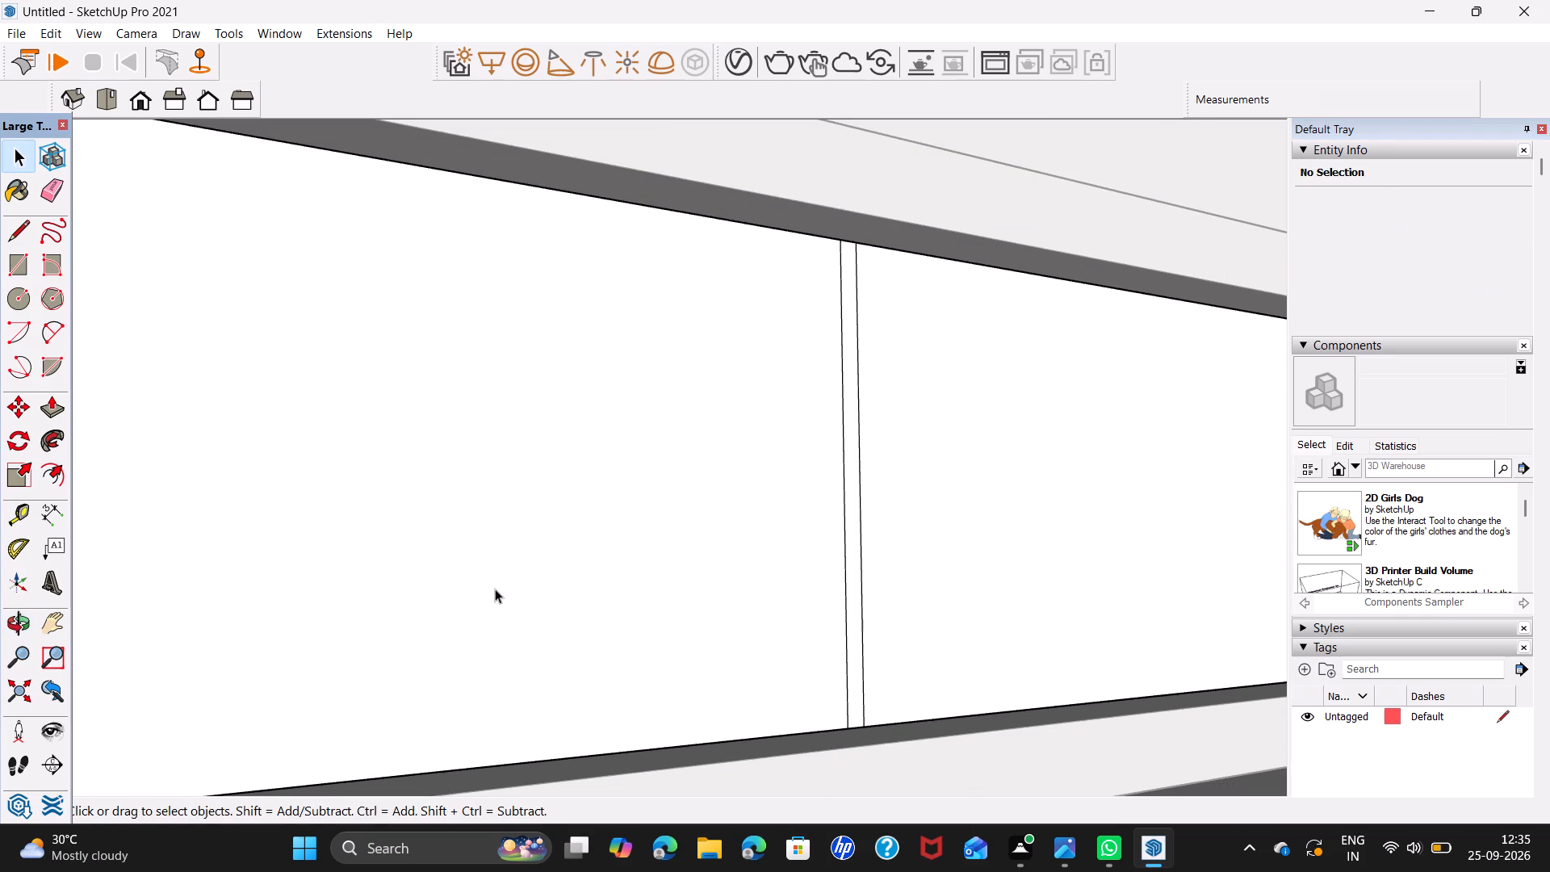
middle_drag(494, 588, 831, 552)
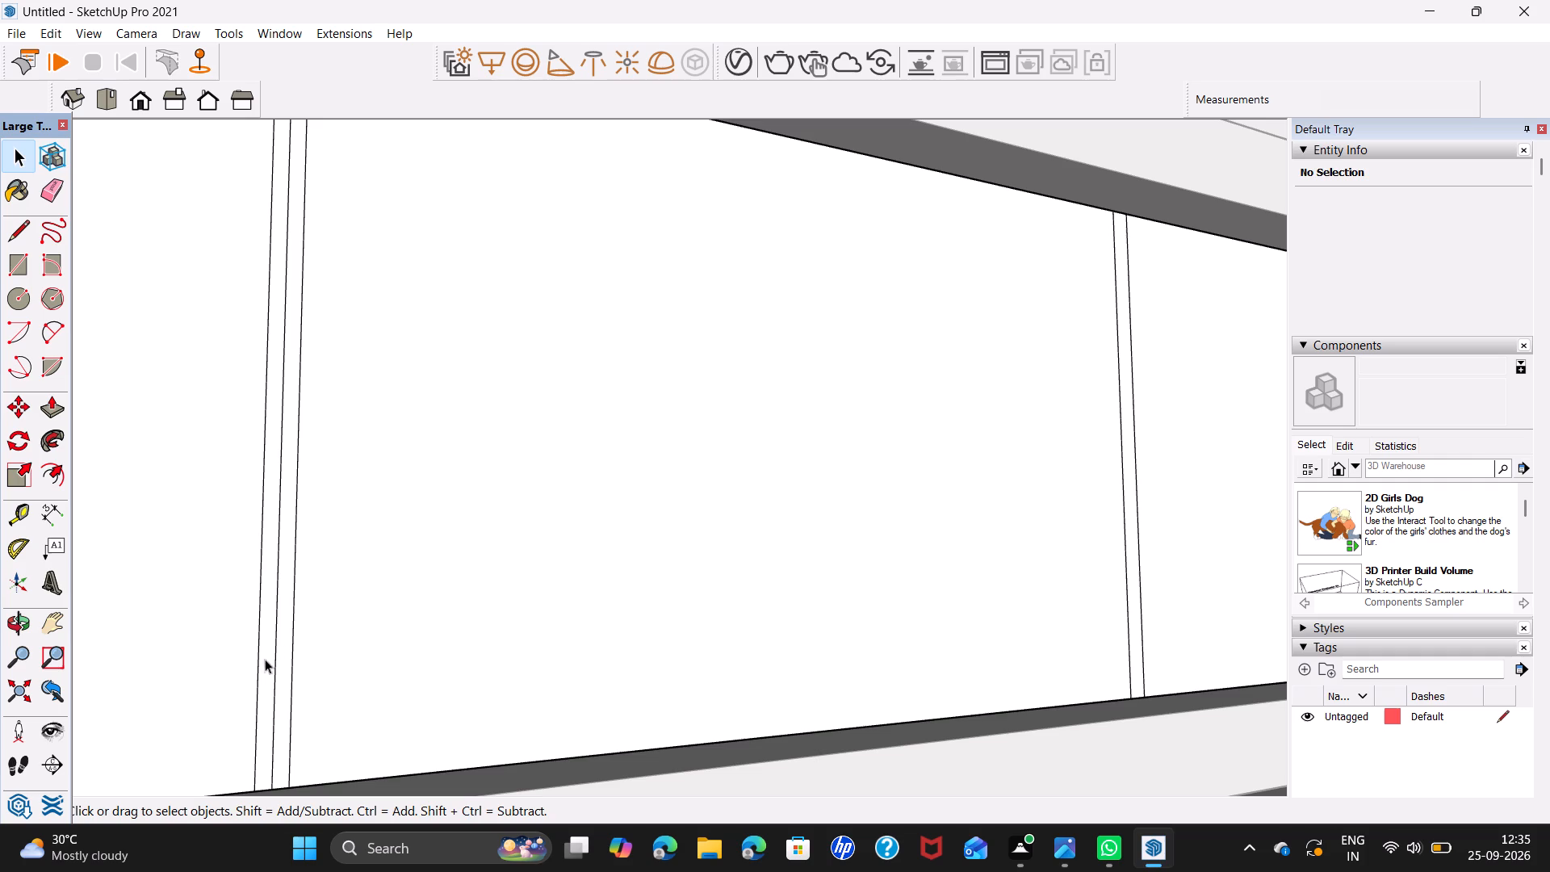
click(275, 658)
key(Delete)
Delete the original centre line inside each of the next two divider strips, continuing toward the near end of the front.
scroll(263, 634, down, 4)
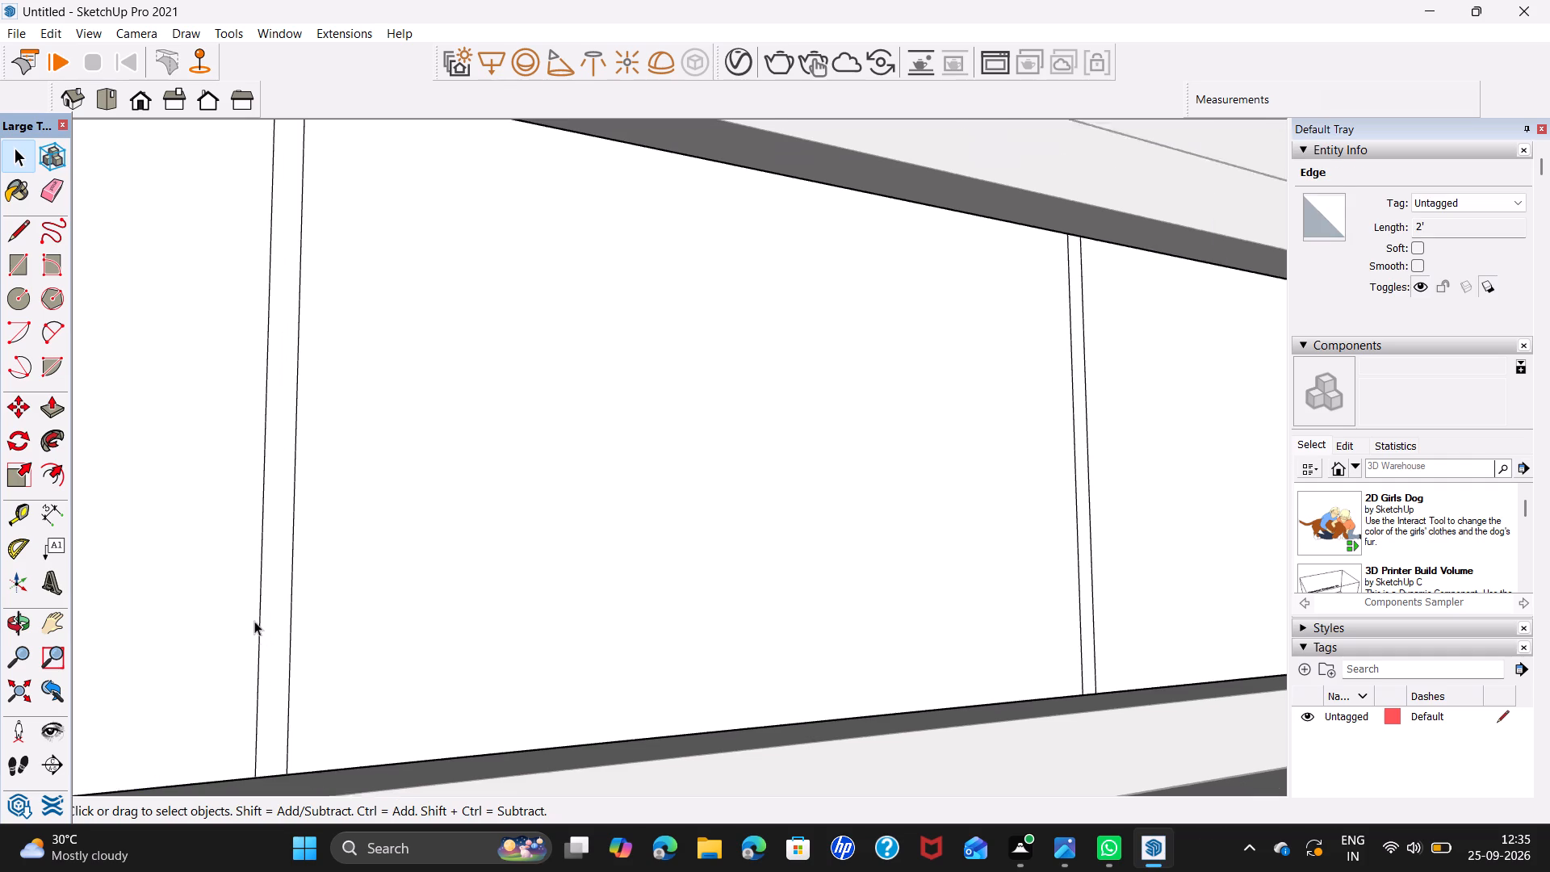
scroll(254, 621, down, 2)
middle_drag(232, 611, 738, 606)
scroll(739, 604, down, 5)
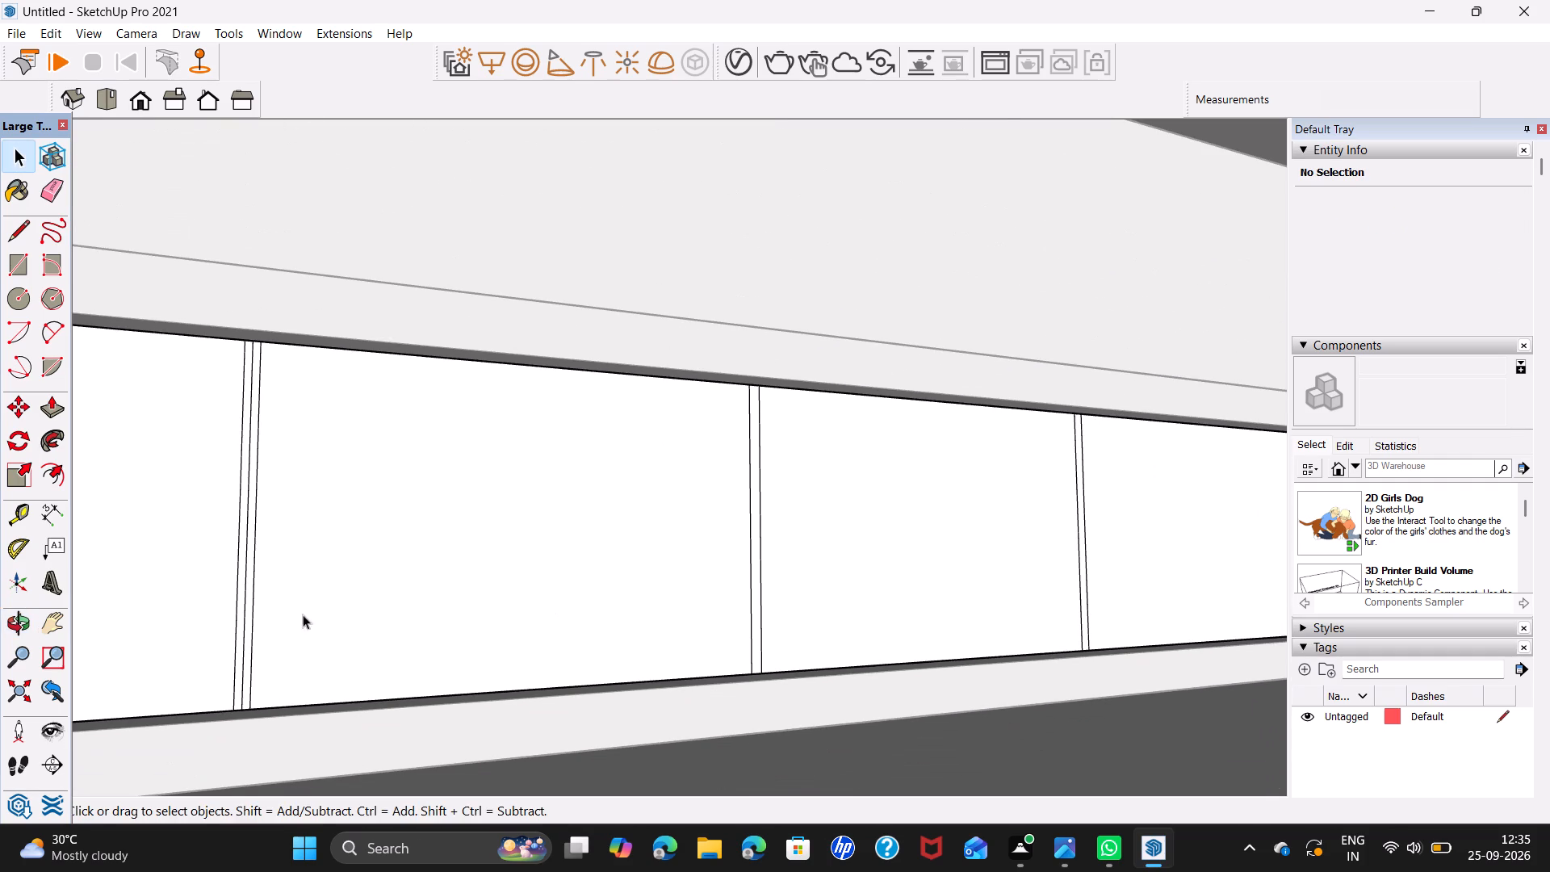
click(245, 634)
key(Delete)
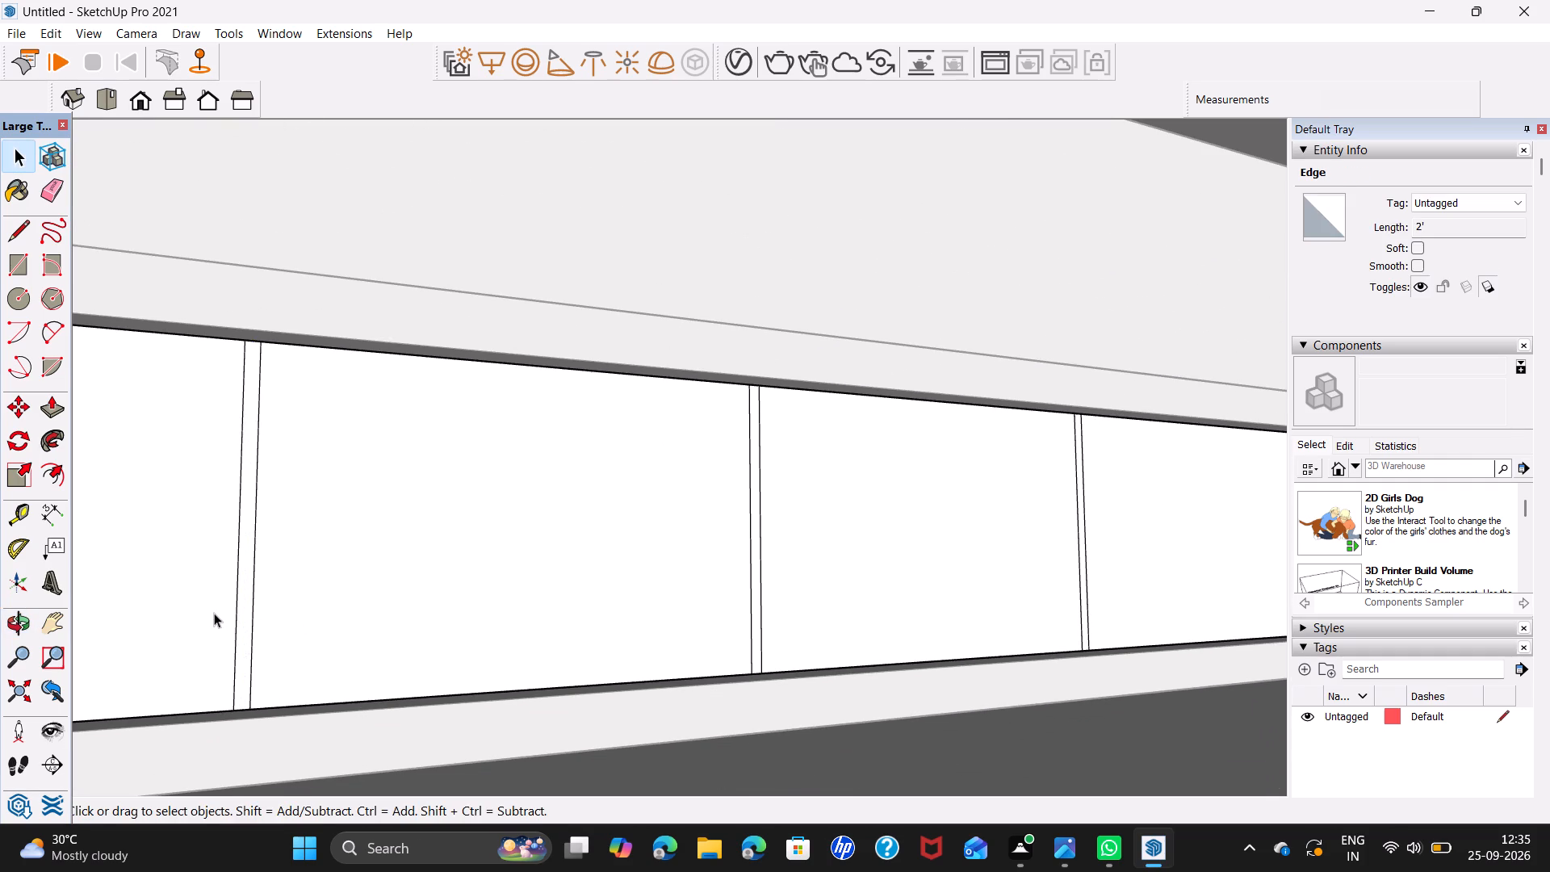
scroll(214, 613, down, 3)
middle_drag(214, 613, 750, 599)
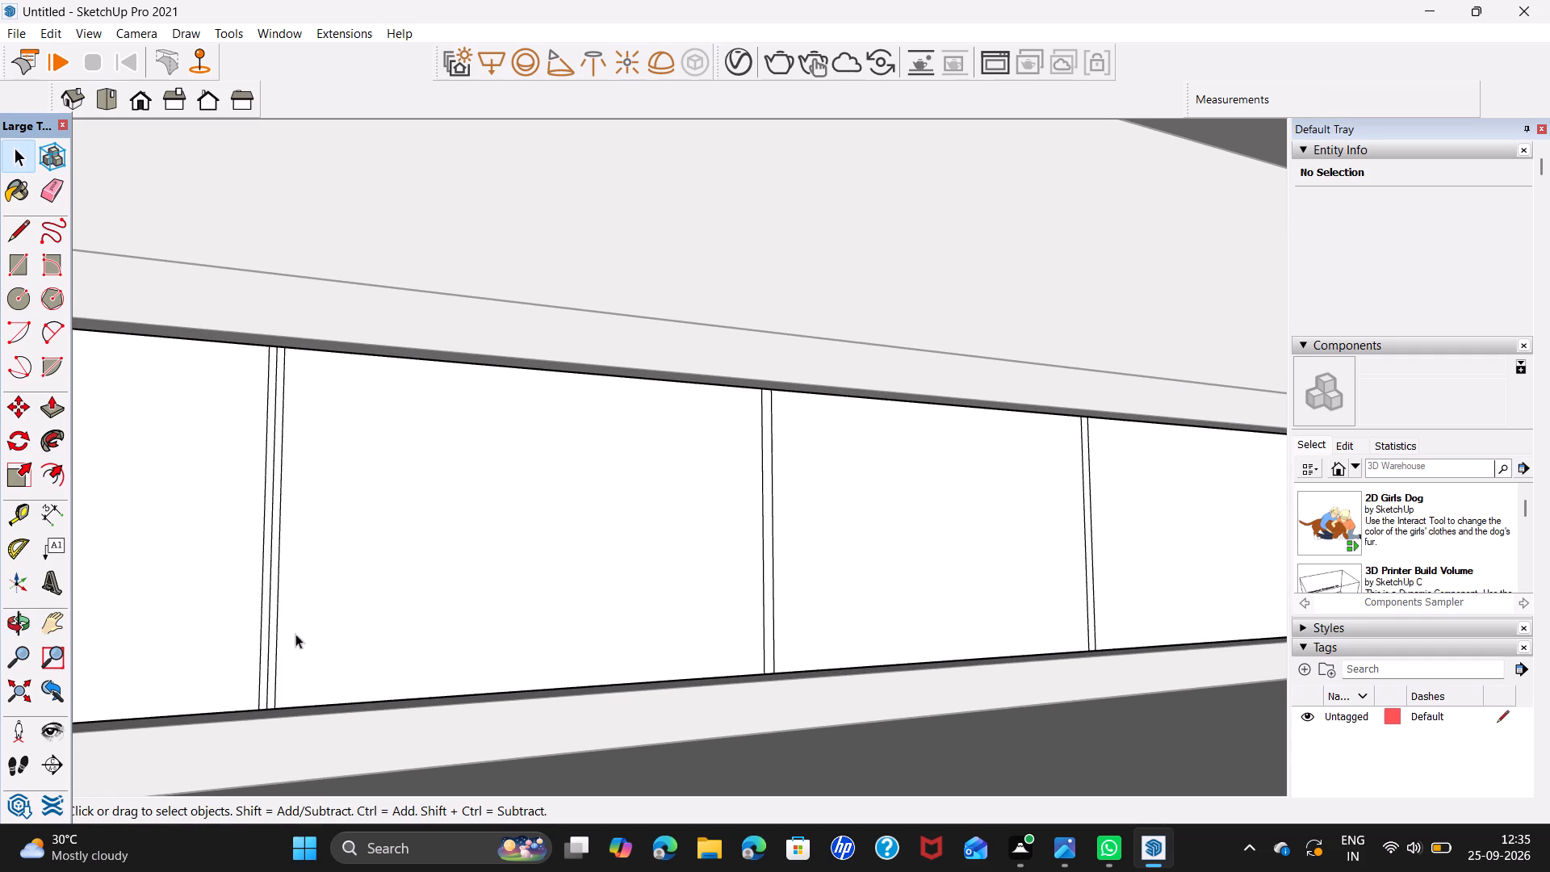
scroll(261, 626, up, 4)
click(274, 631)
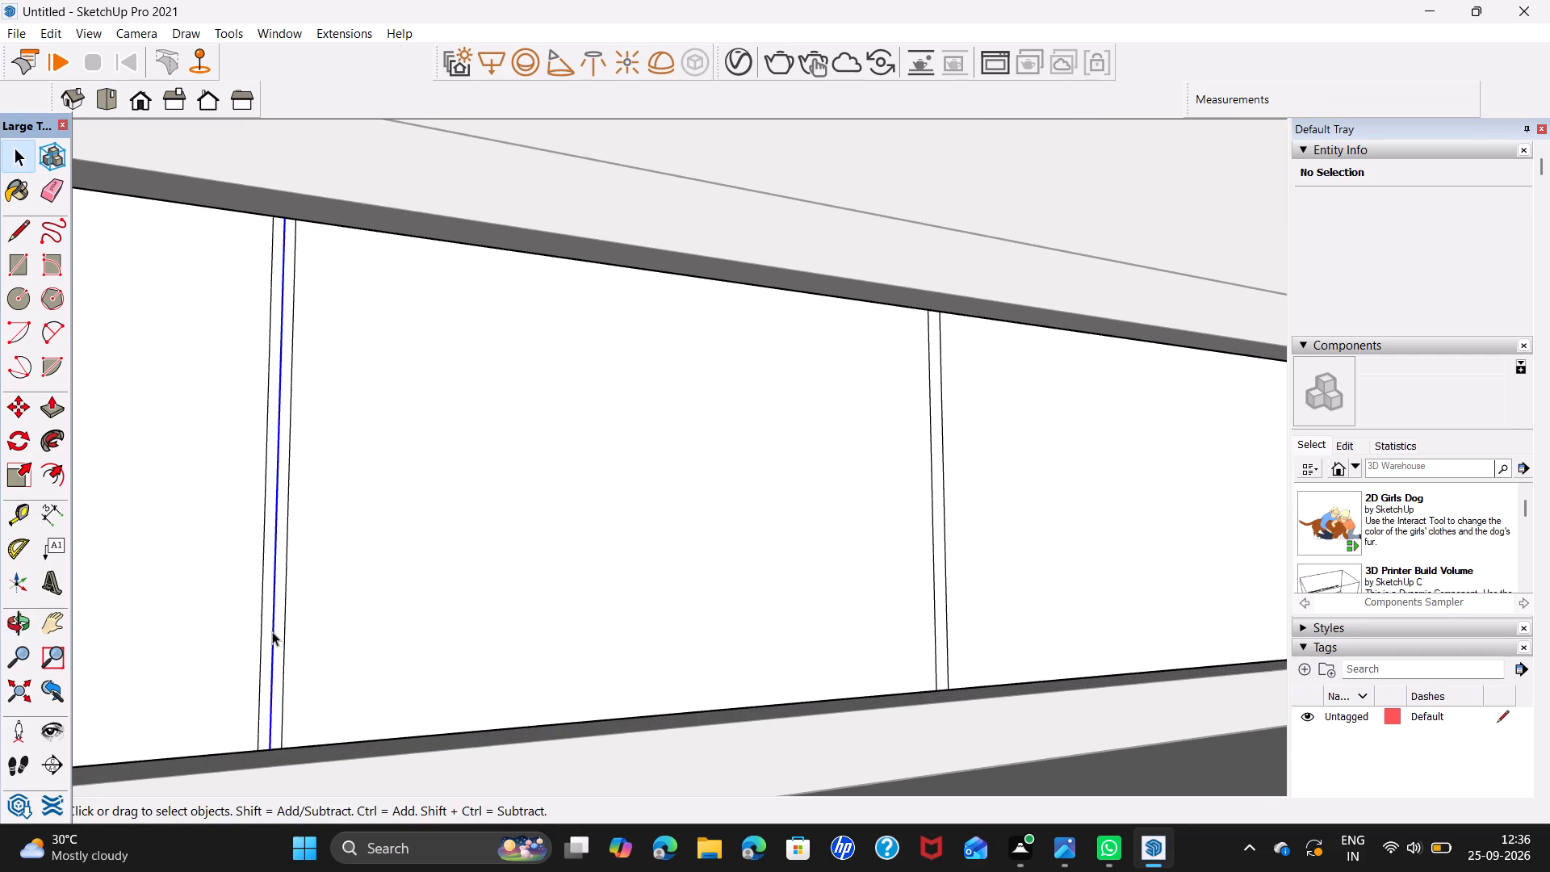
key(Delete)
Delete the original centre line inside each of the last two divider strips at the near end of the front.
shift+middle_drag(260, 619, 639, 617)
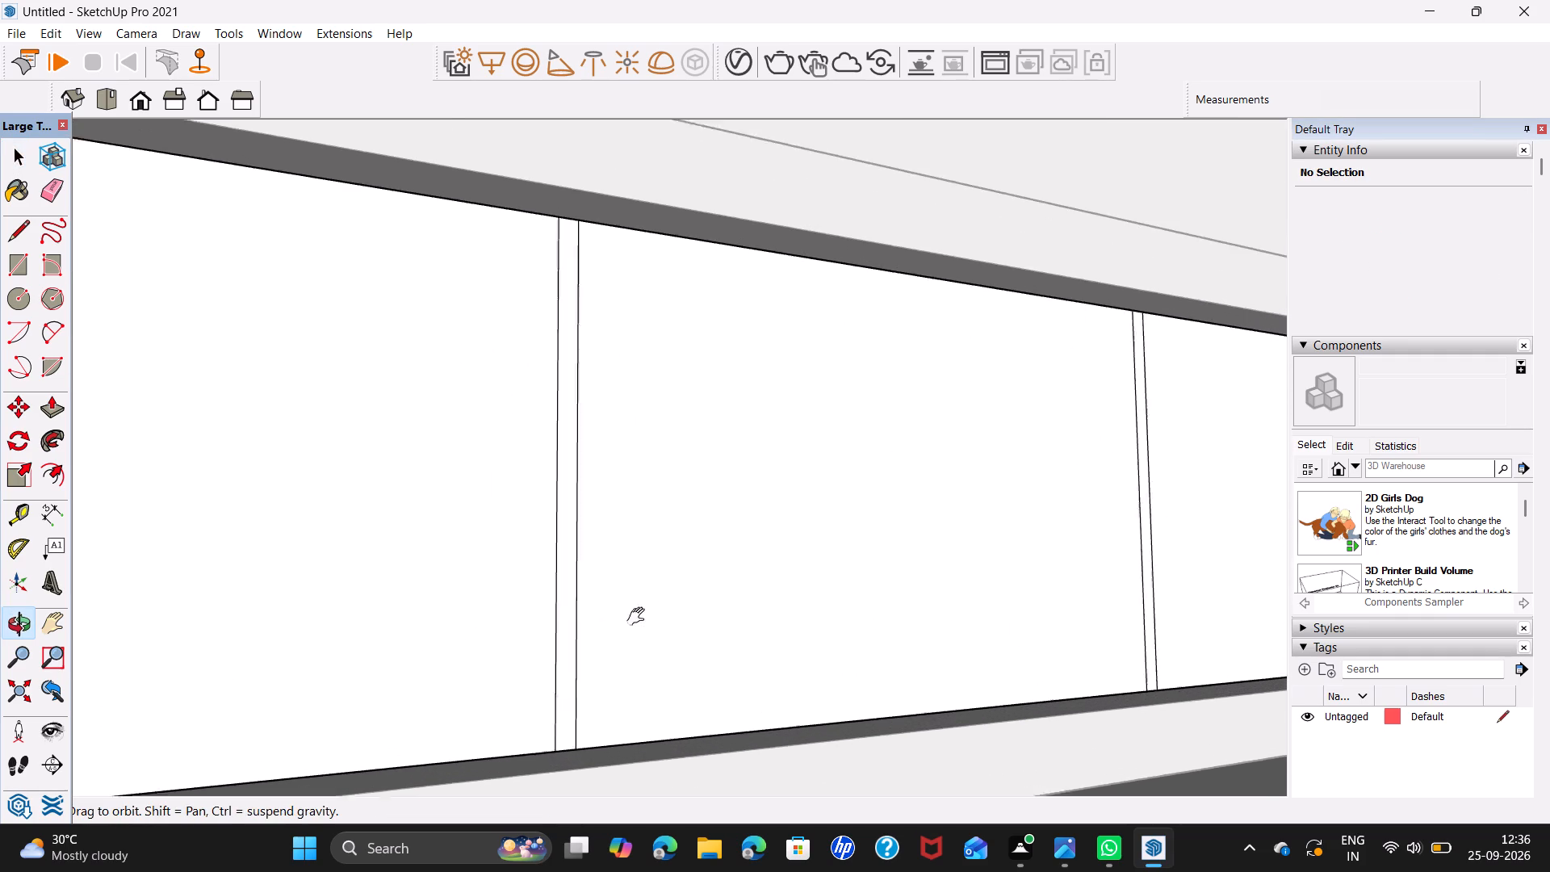
shift+middle_drag(639, 617, 742, 617)
shift+scroll(743, 616, down, 5)
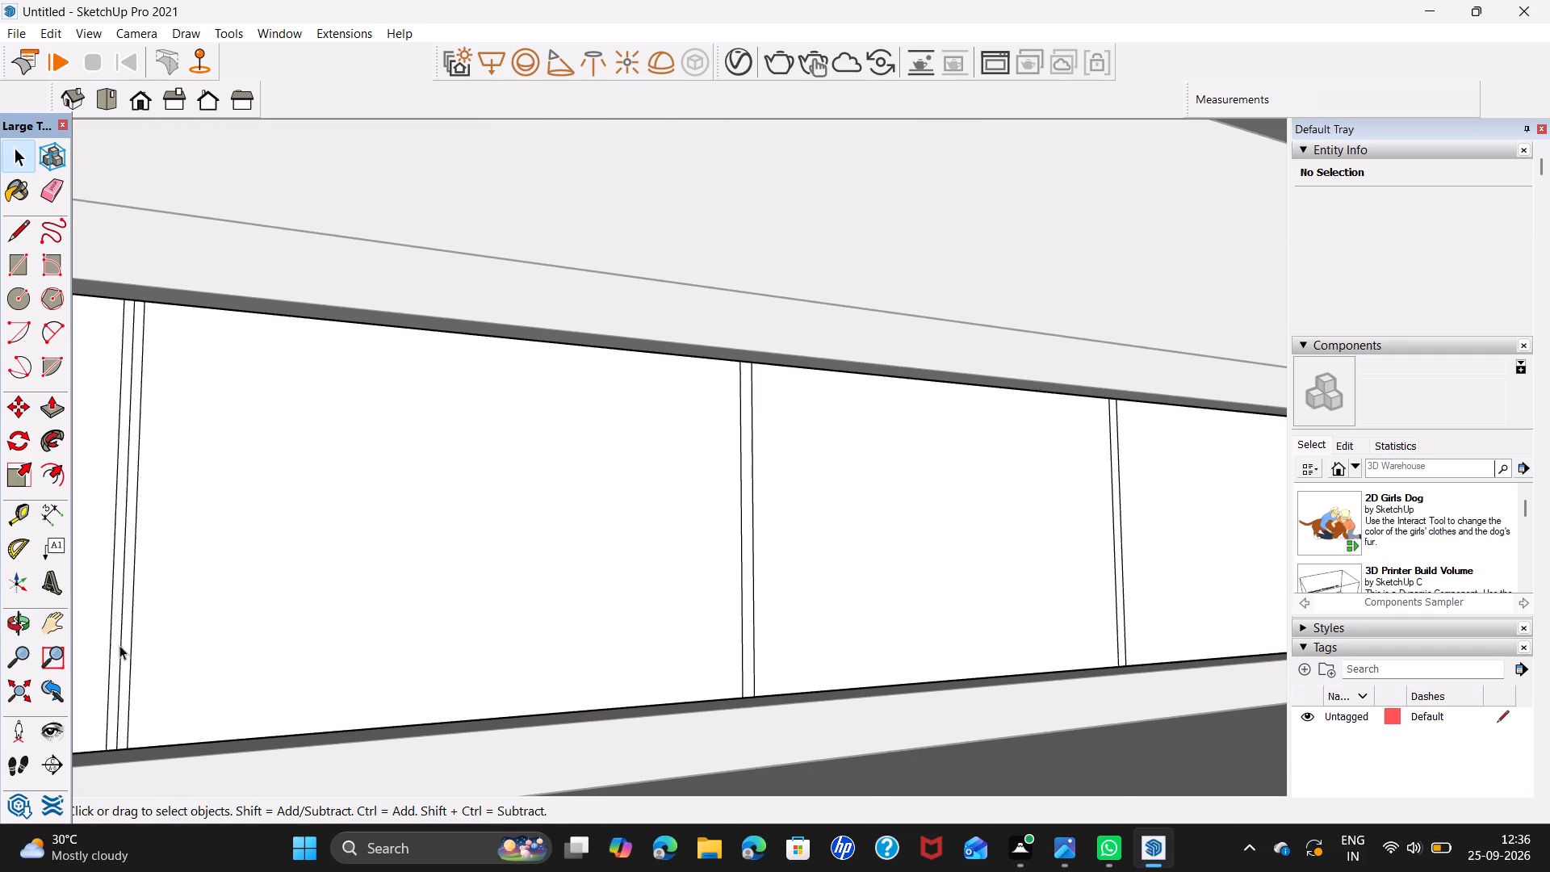
click(123, 649)
key(Delete)
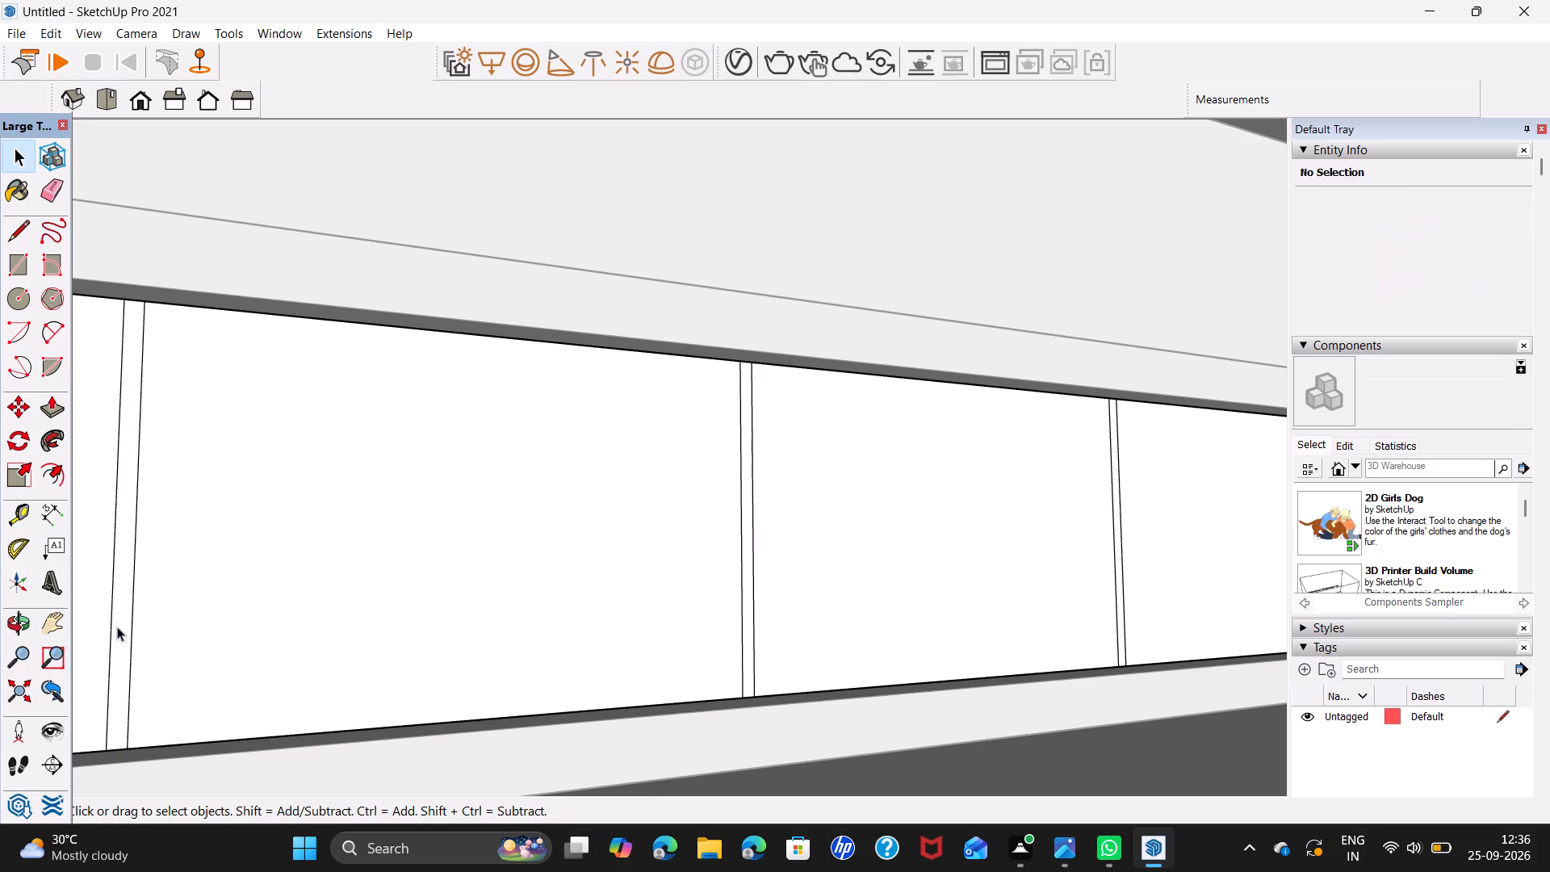
middle_drag(117, 627, 672, 627)
scroll(610, 618, down, 4)
shift+middle_drag(288, 627, 387, 638)
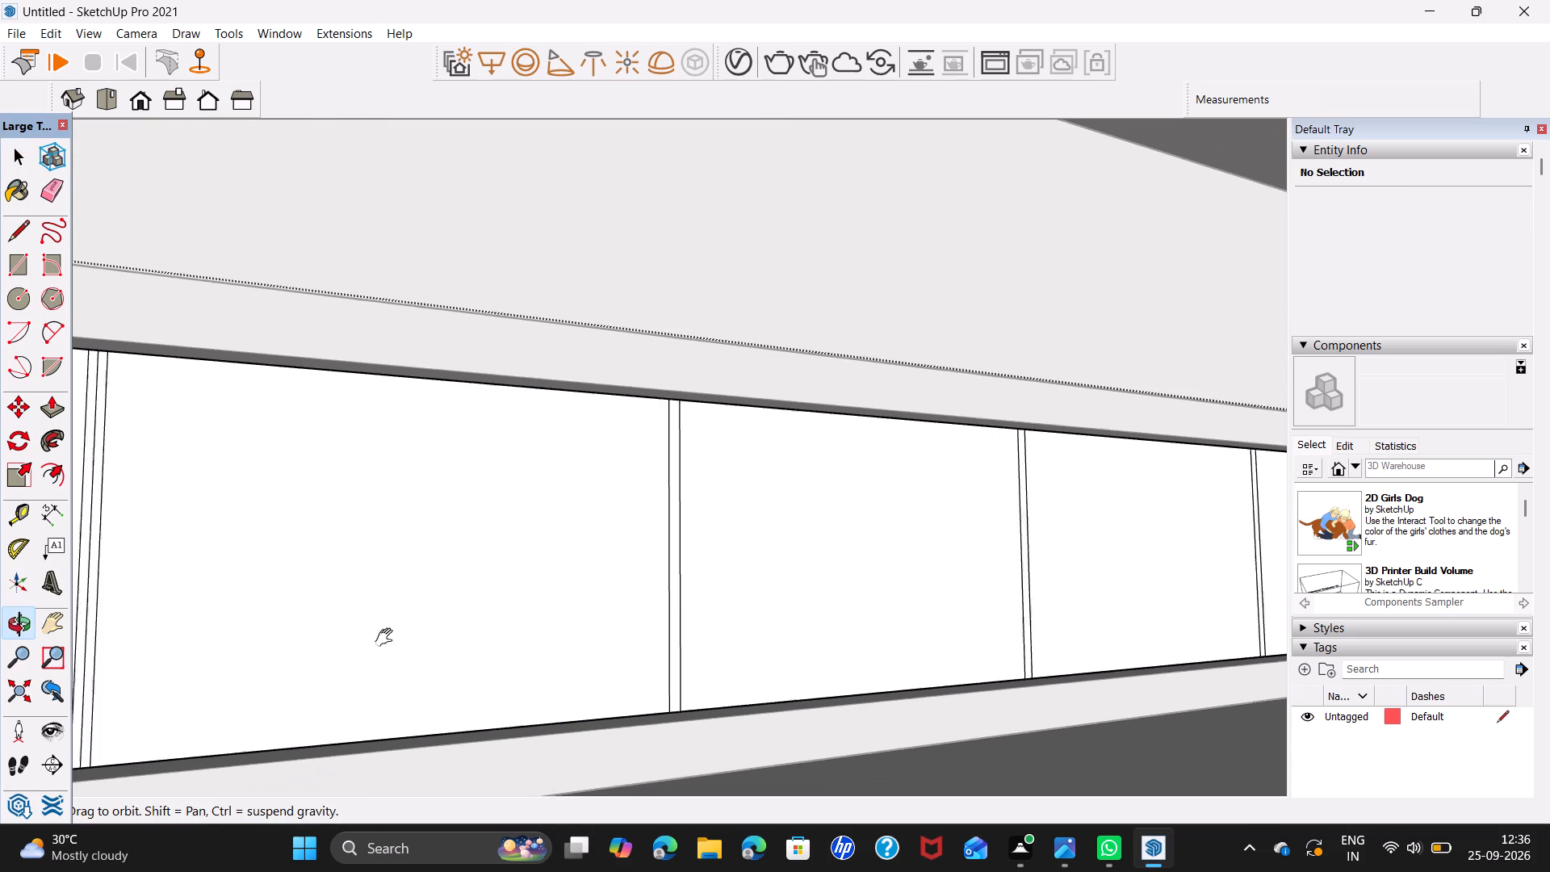
shift+middle_drag(387, 638, 615, 644)
scroll(424, 628, up, 6)
click(402, 639)
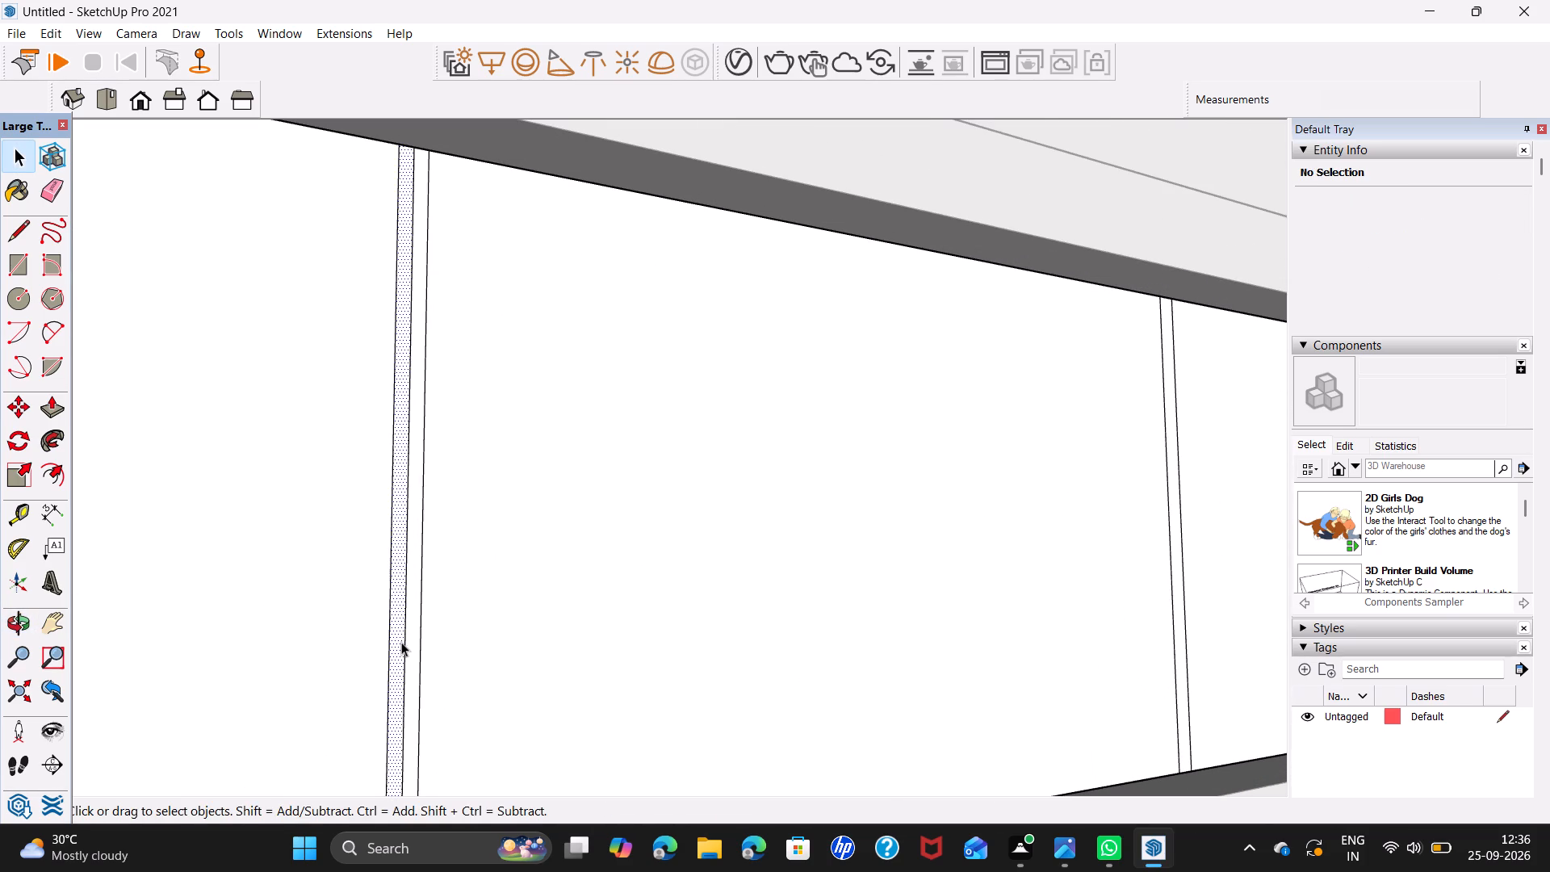
click(403, 643)
key(Delete)
scroll(374, 616, down, 5)
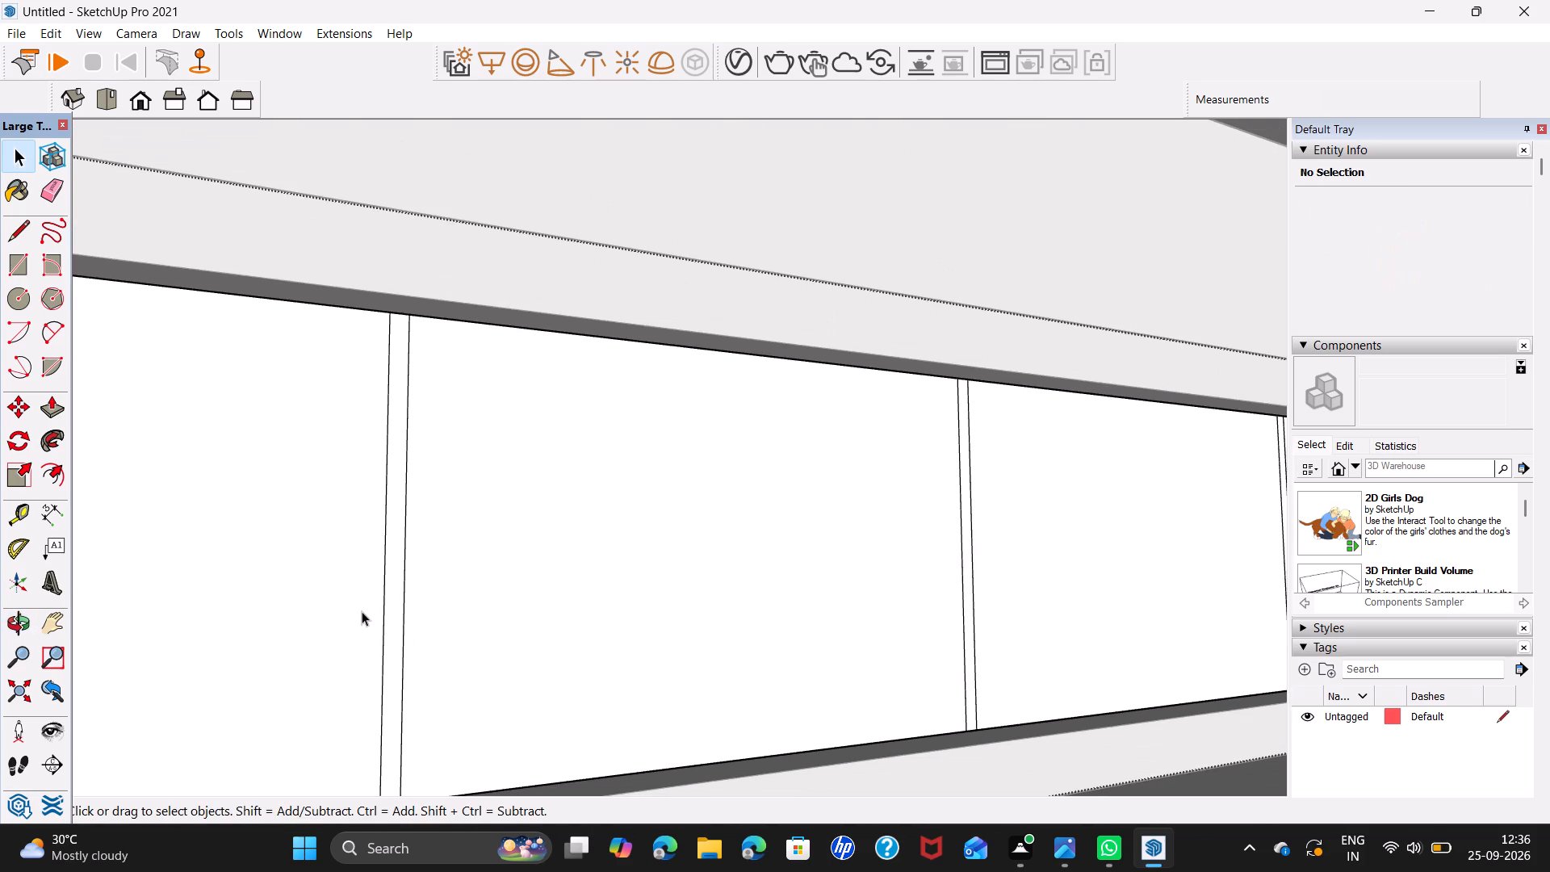
Push the divider strip nearest the front's near end inward by 0.5" with Push/Pull.
middle_drag(358, 610, 643, 593)
scroll(644, 592, down, 7)
scroll(262, 613, down, 4)
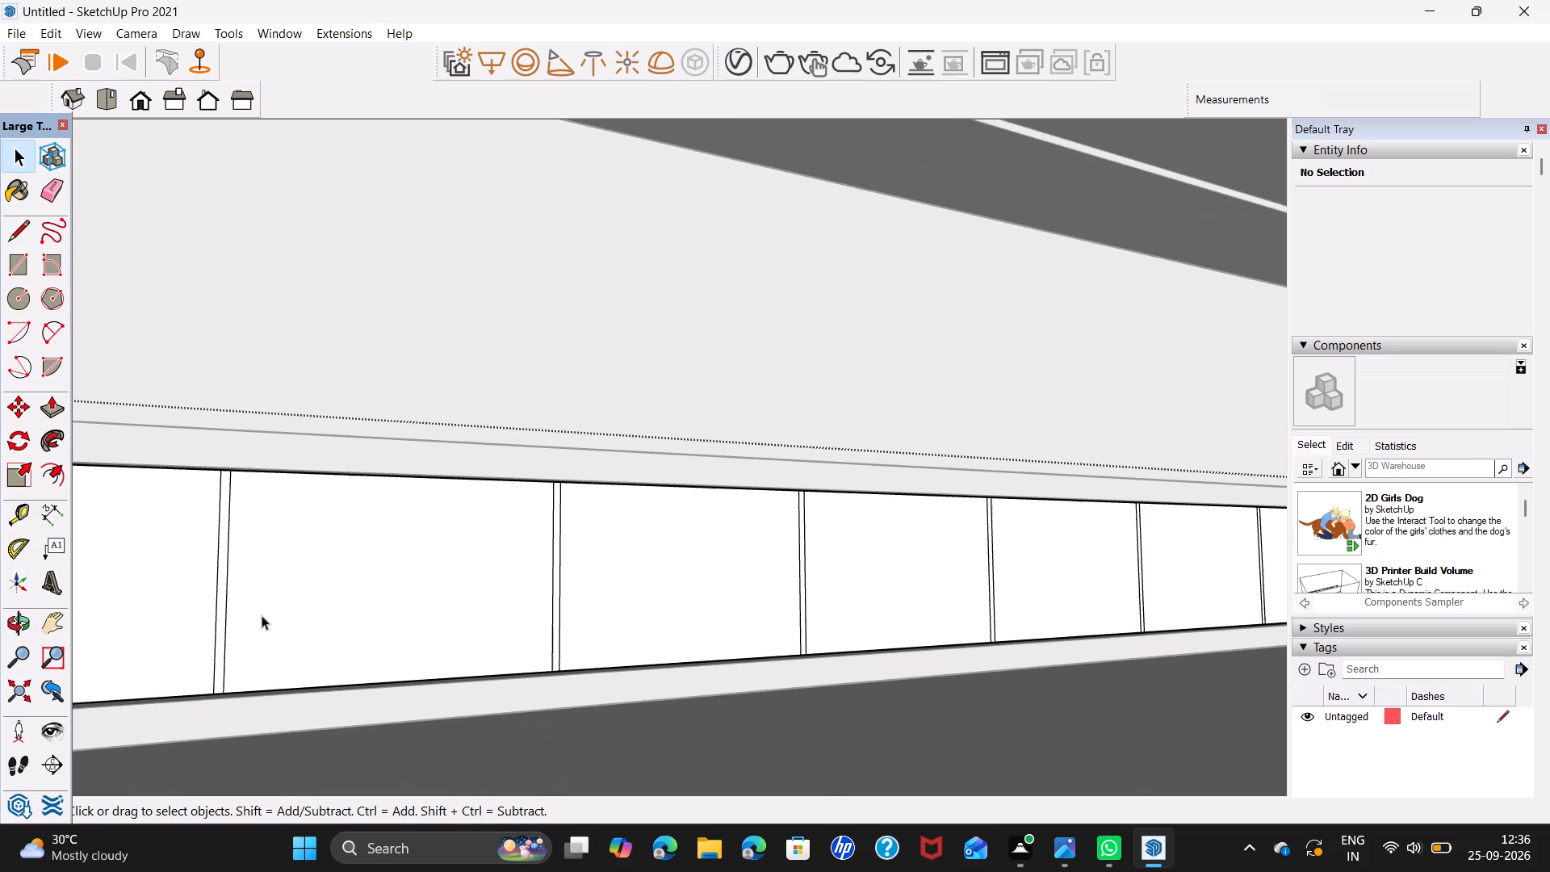
key(p)
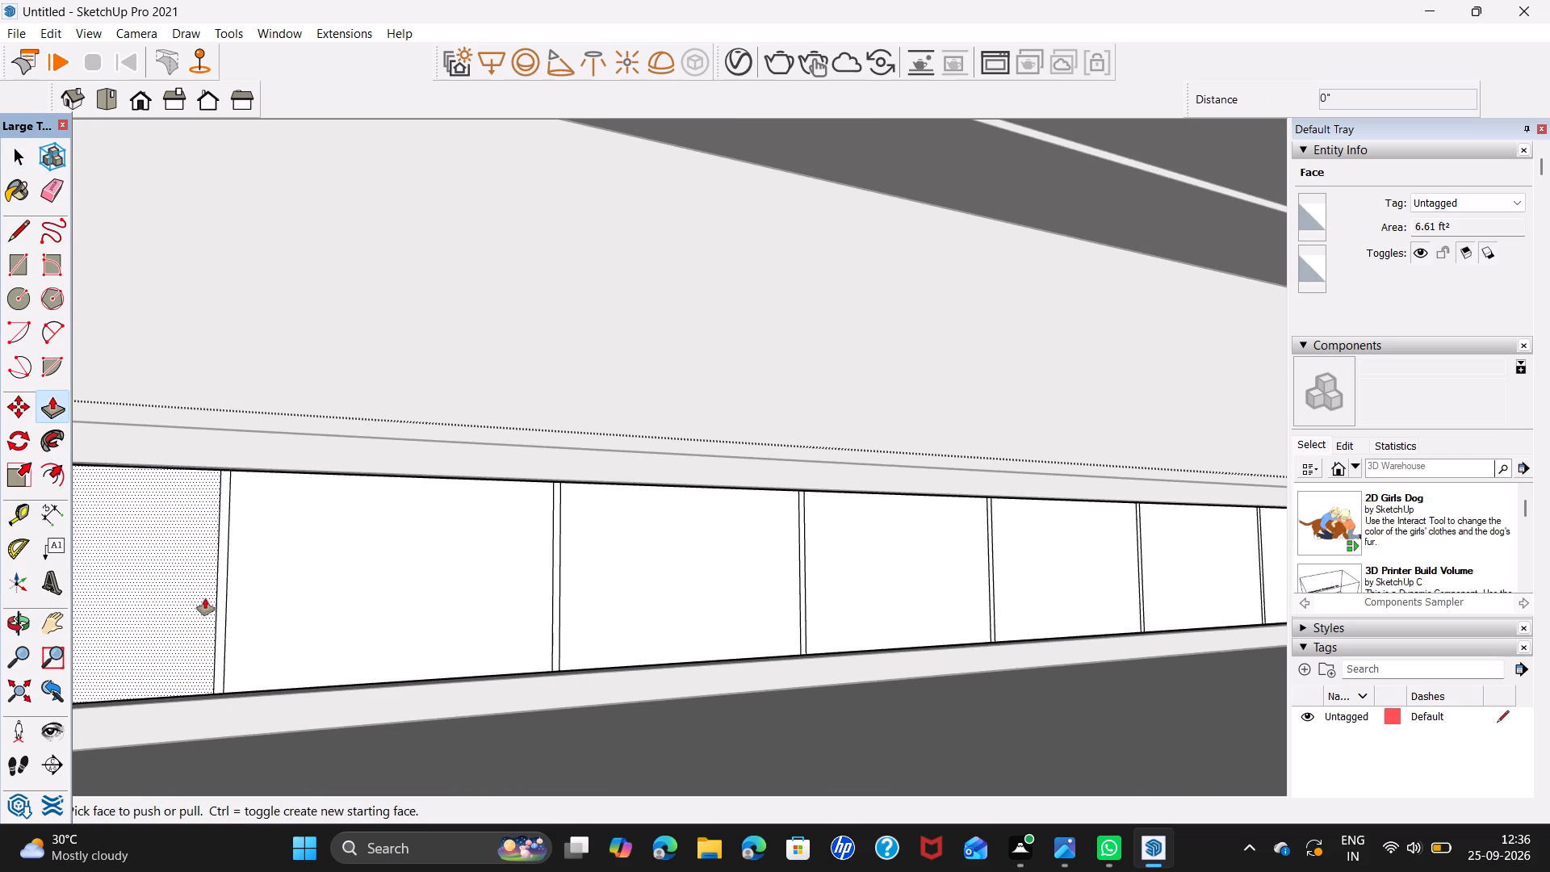
shift+middle_drag(204, 597, 396, 677)
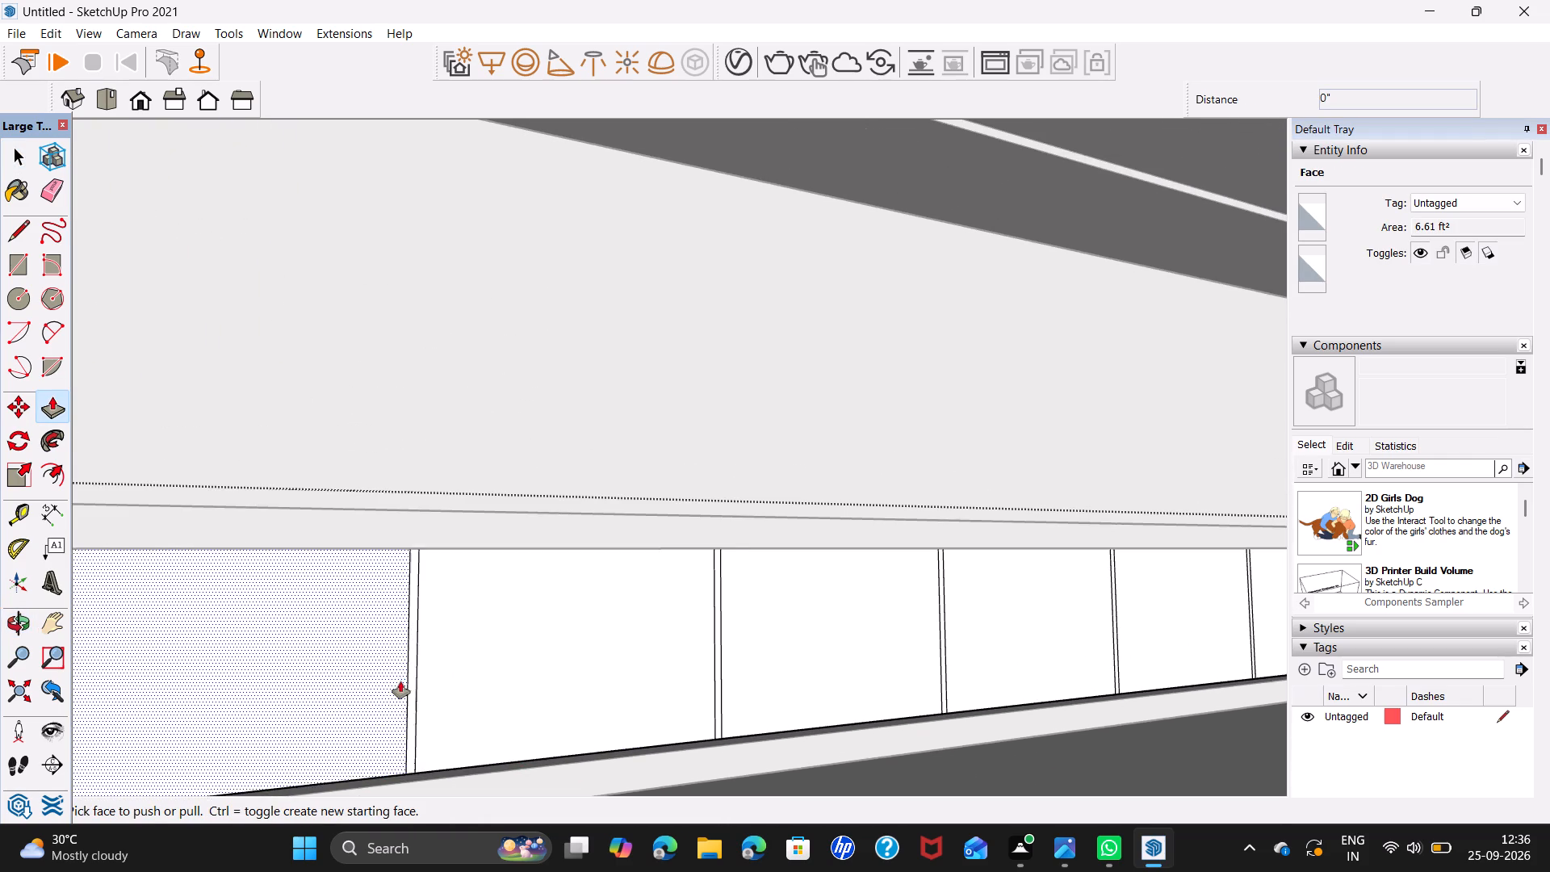
scroll(400, 681, up, 4)
double_click(417, 697)
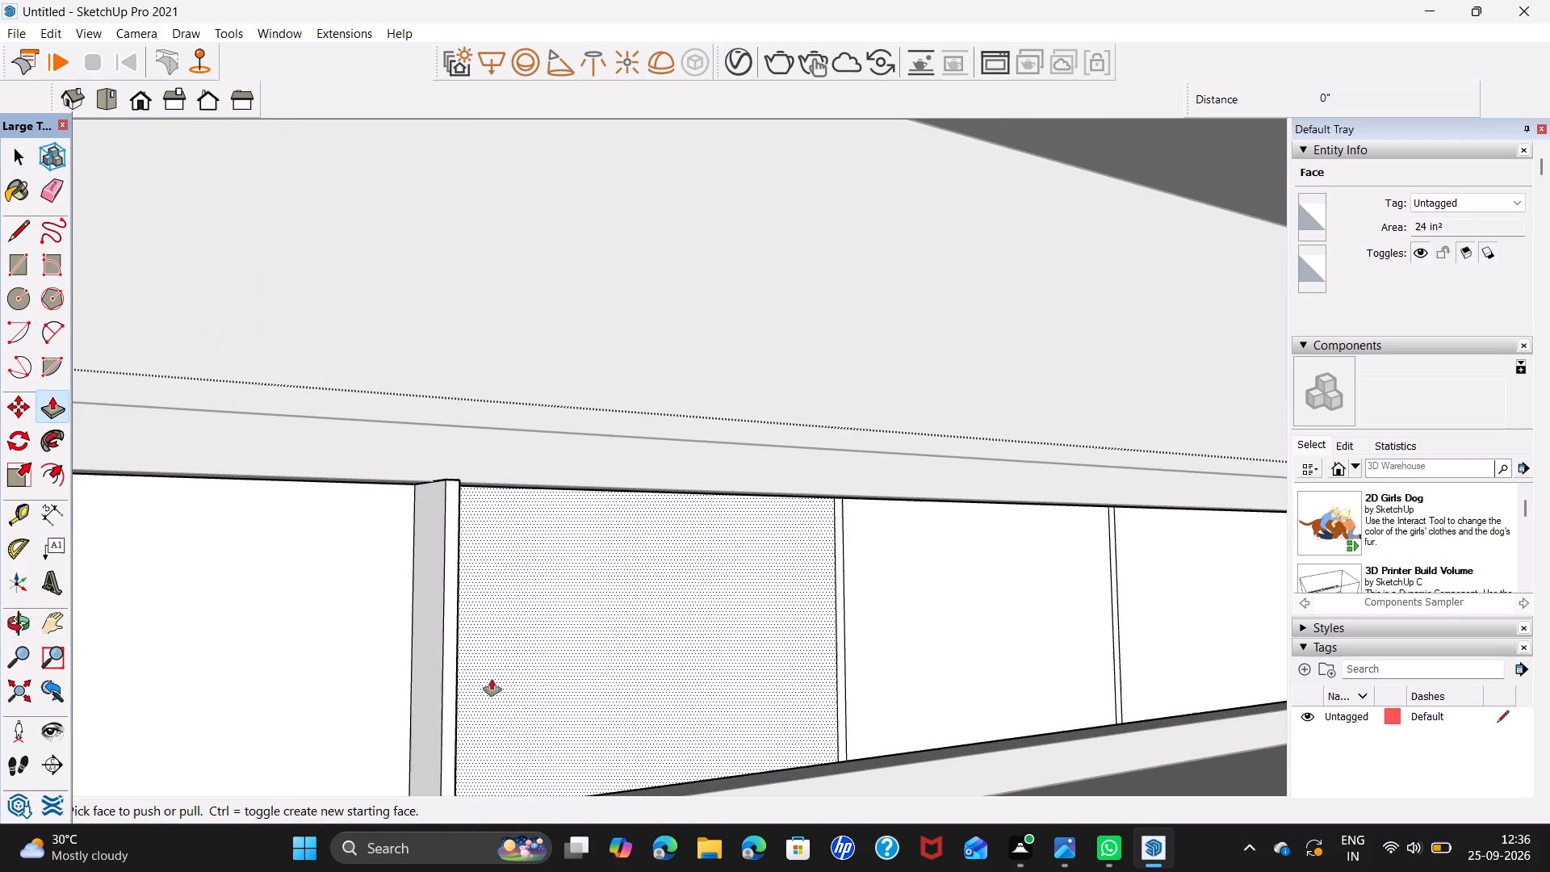
key(ctrl+z)
click(423, 674)
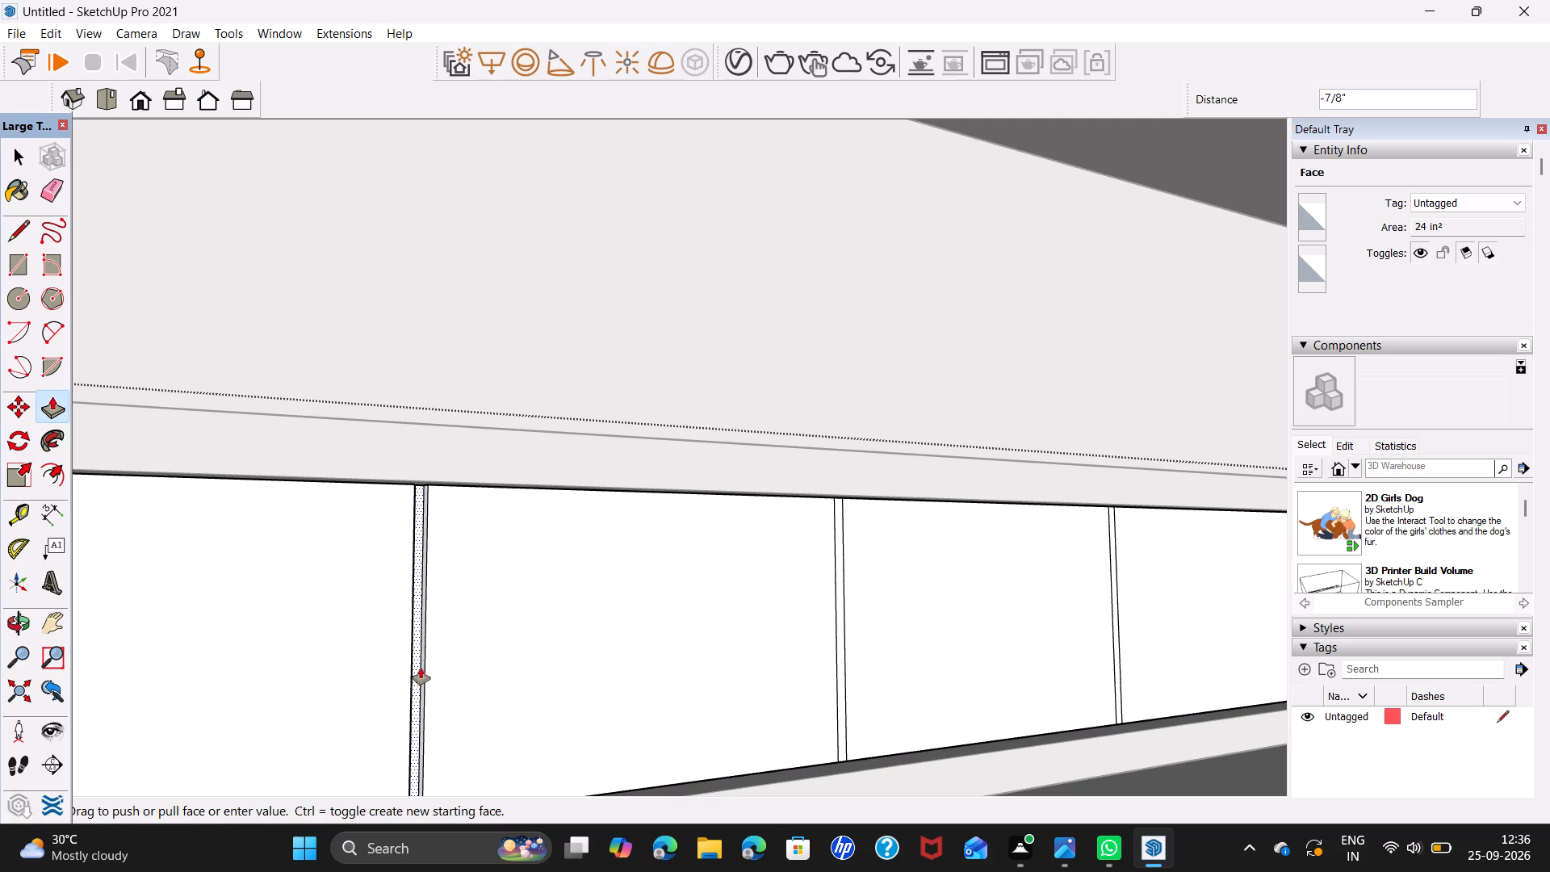
key(0)
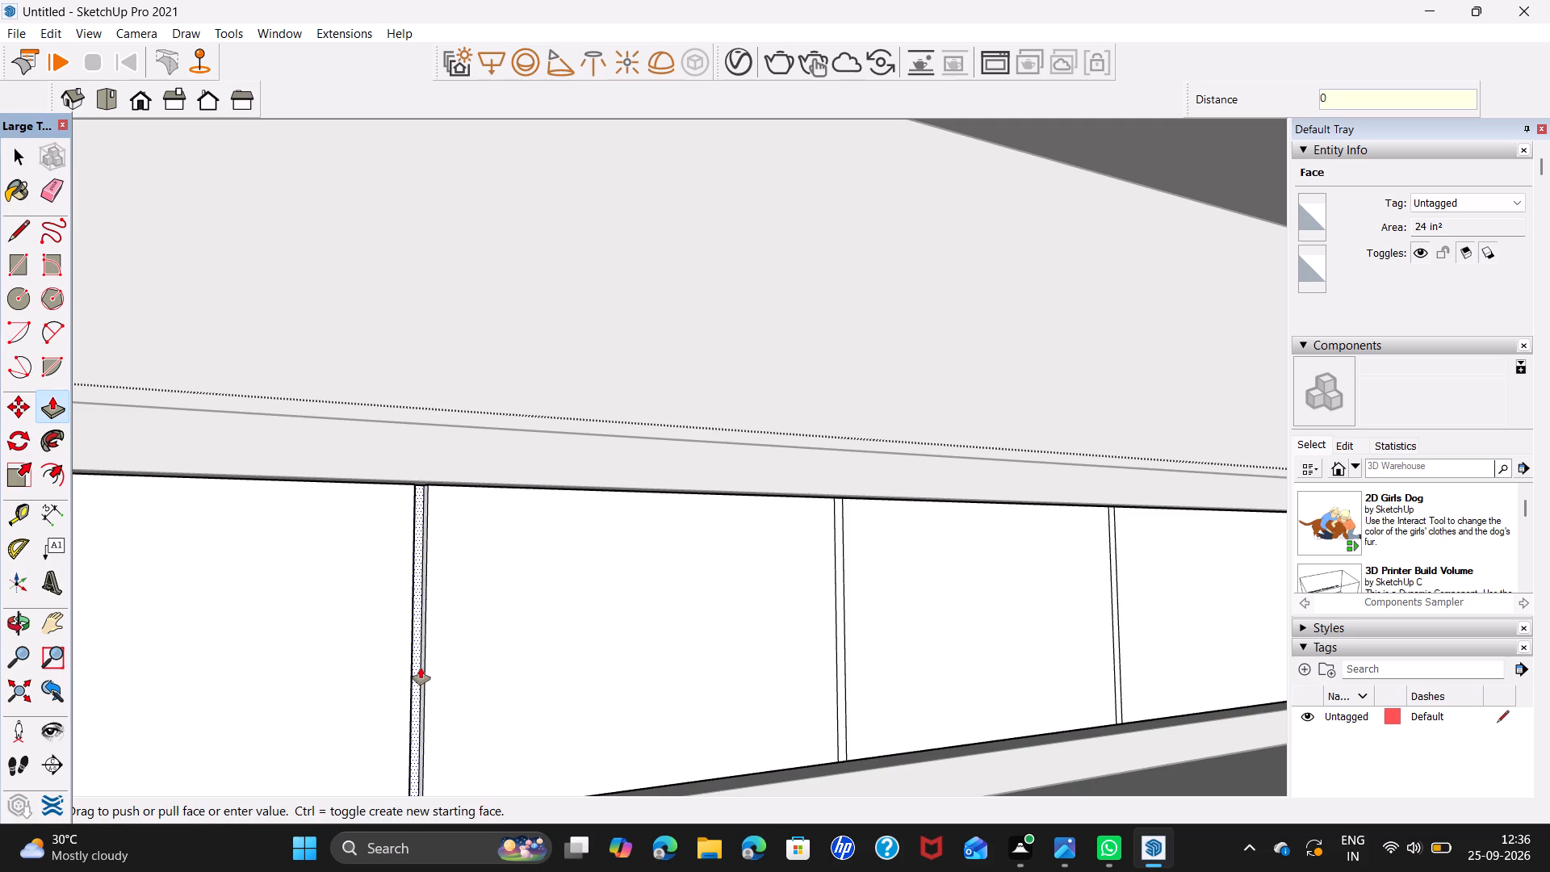
text(.5)
key(Return)
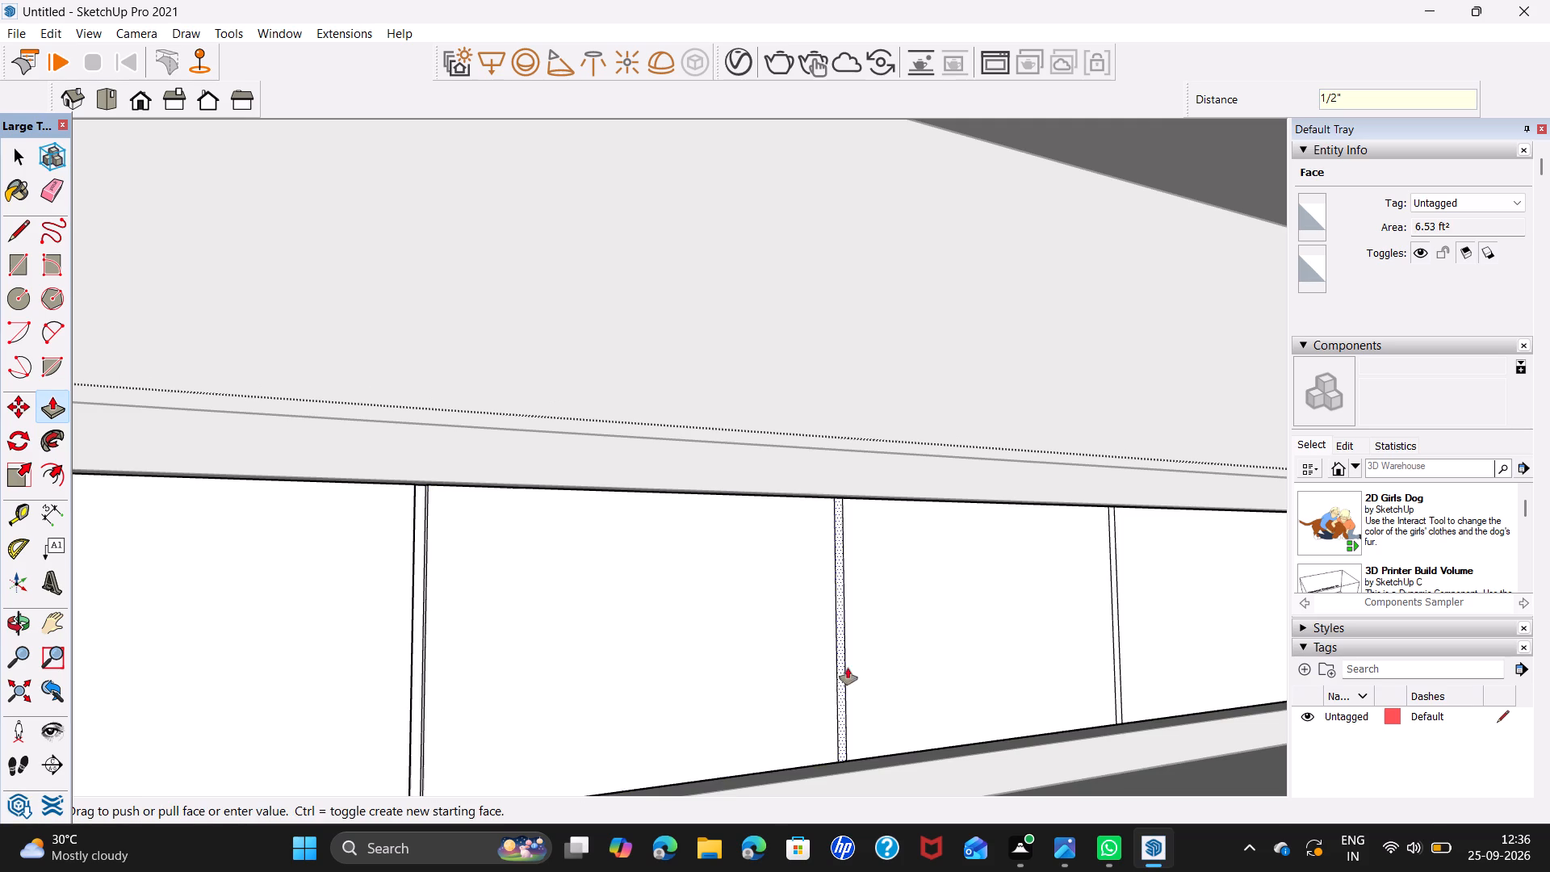
Repeat the 1/2" inward push on the second, third and fourth divider strips, working toward the far end.
middle_drag(877, 658, 630, 655)
scroll(598, 658, up, 6)
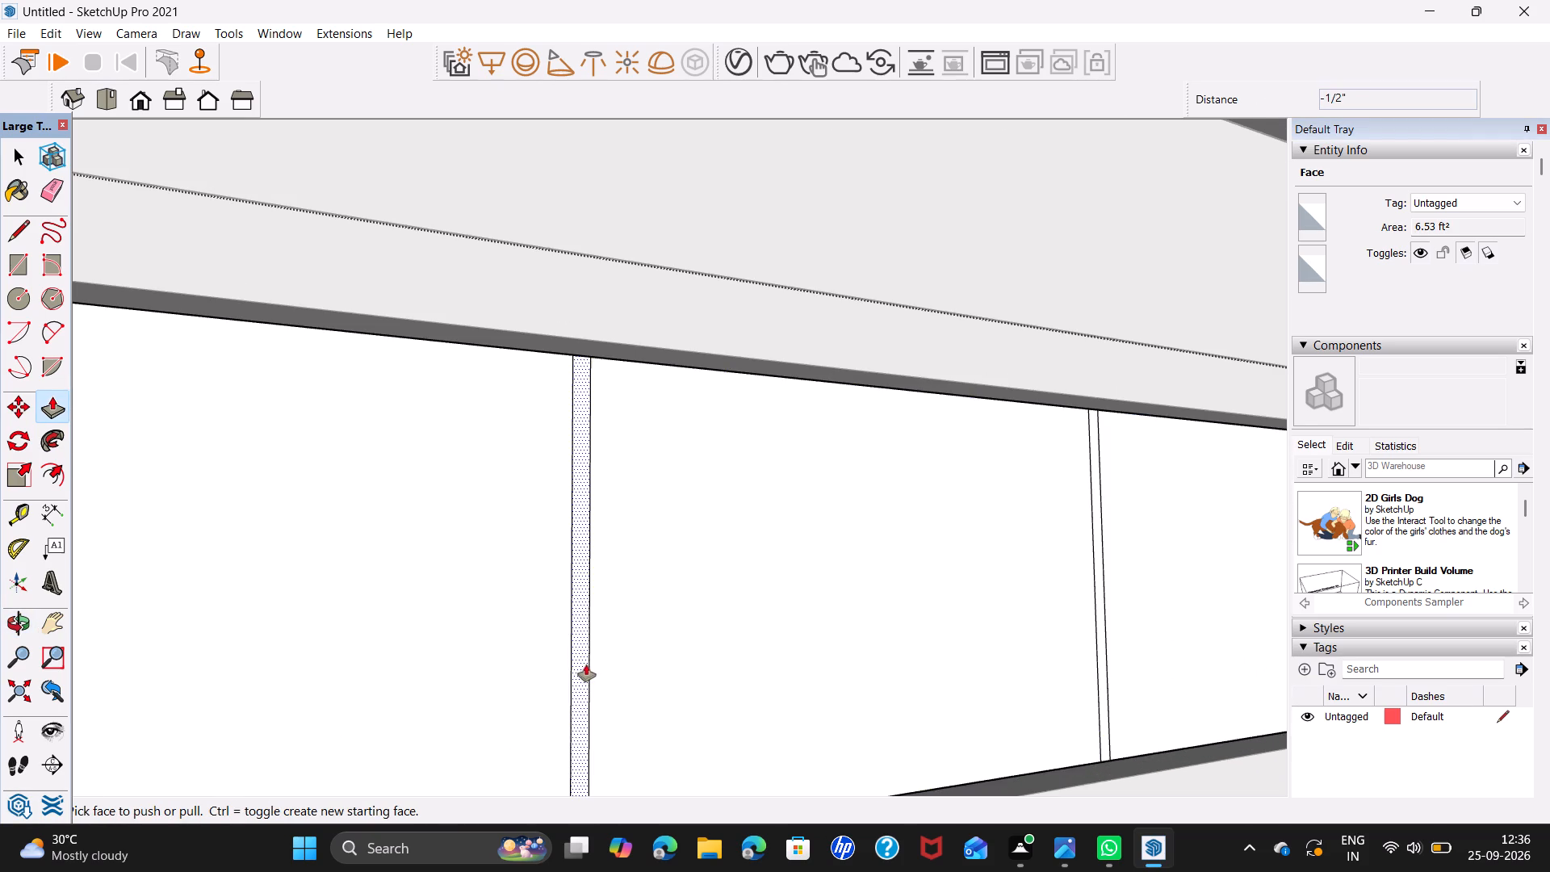
double_click(585, 666)
shift+middle_drag(839, 643, 492, 688)
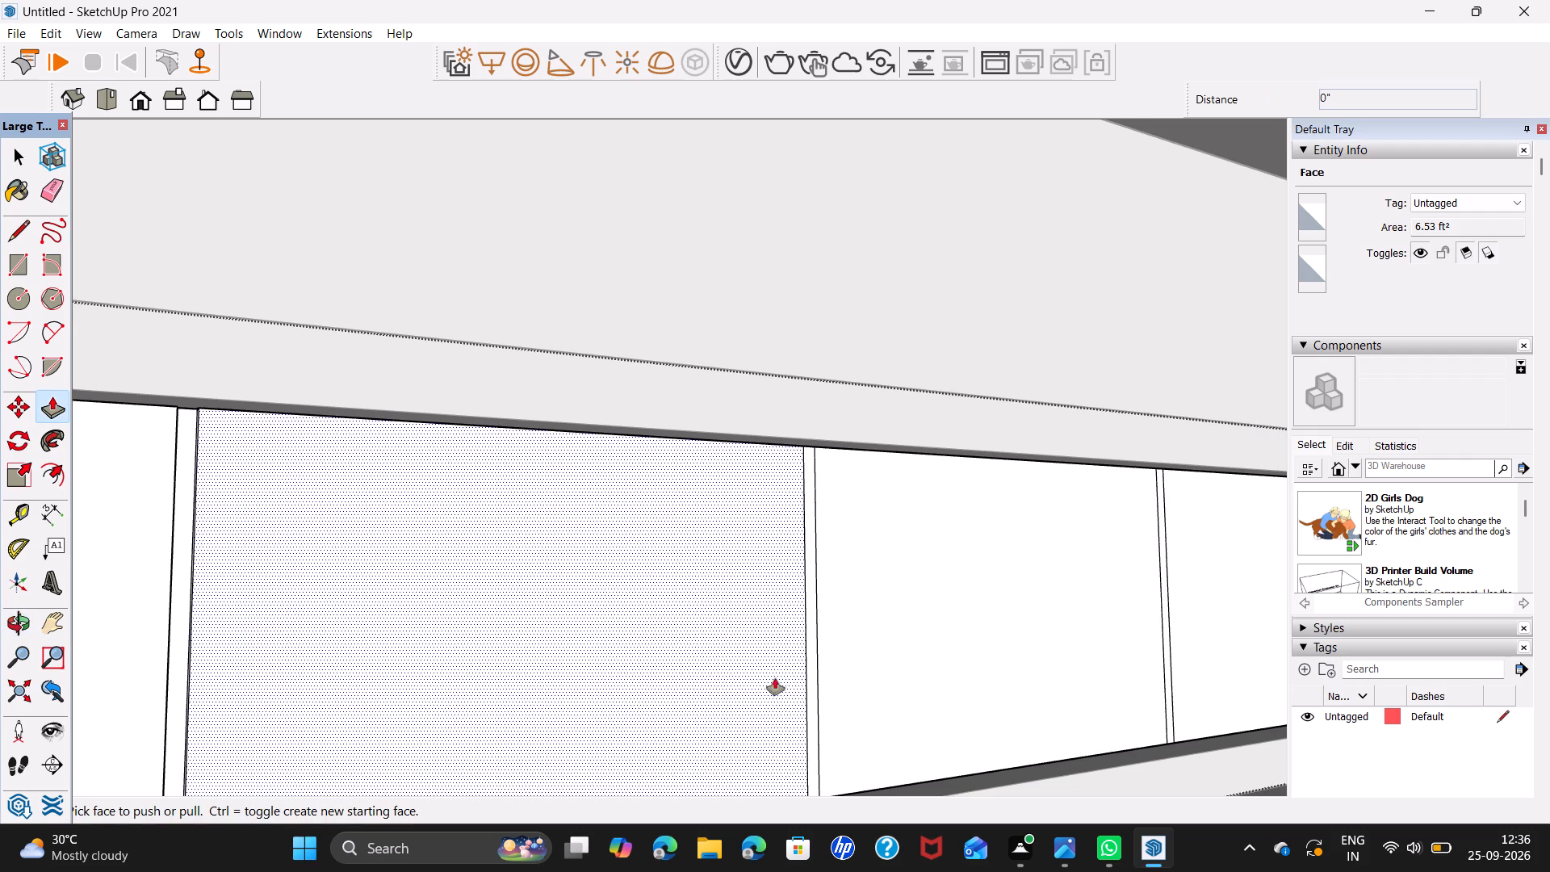
scroll(805, 674, up, 2)
double_click(819, 683)
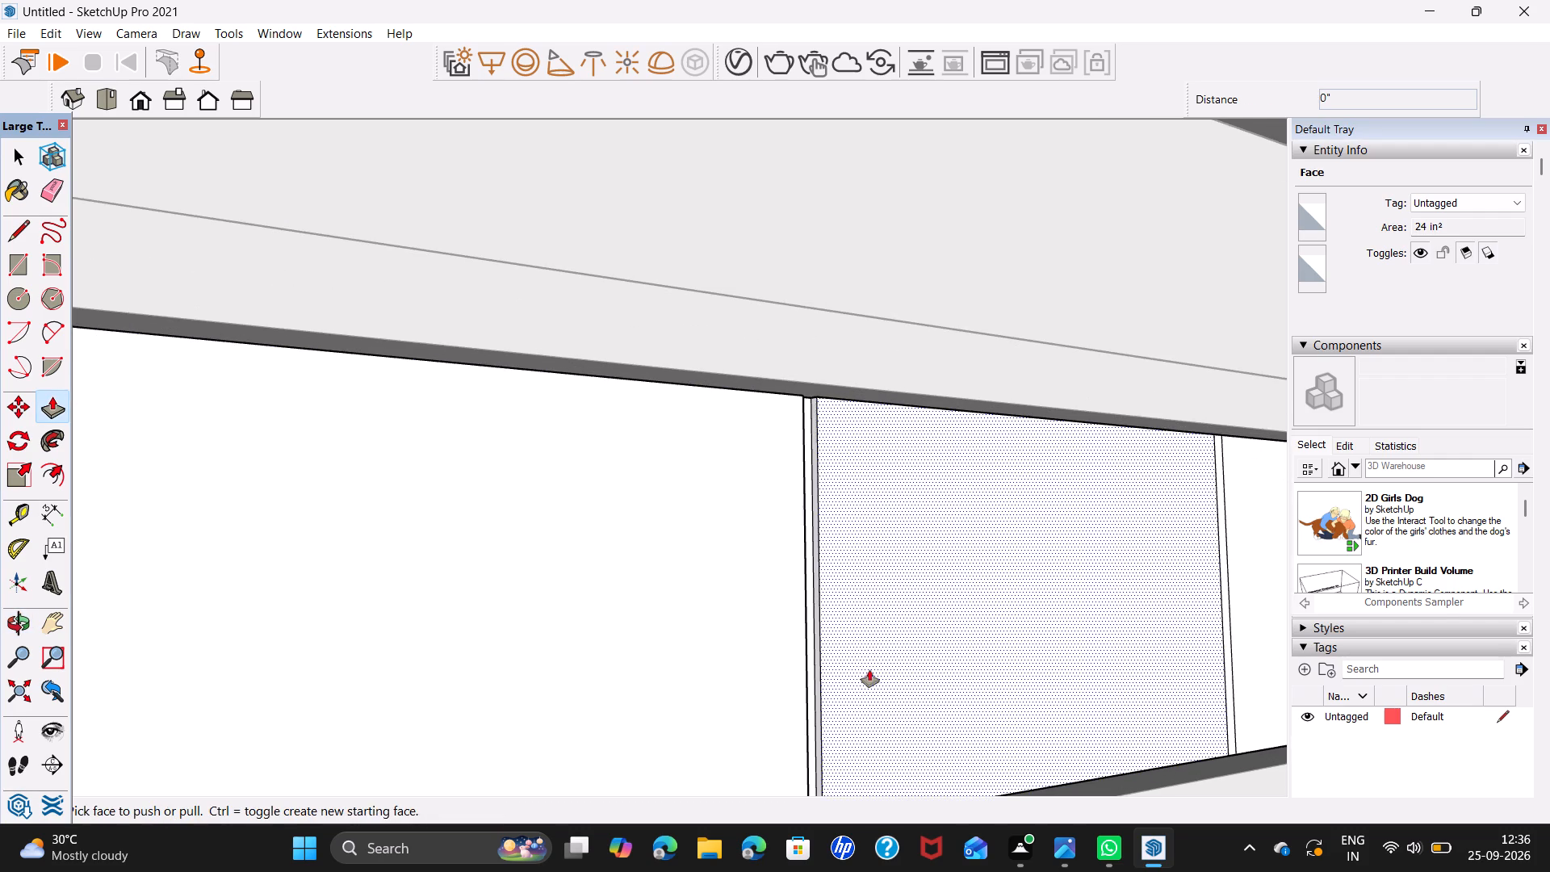
shift+middle_drag(869, 670, 312, 704)
scroll(822, 698, up, 2)
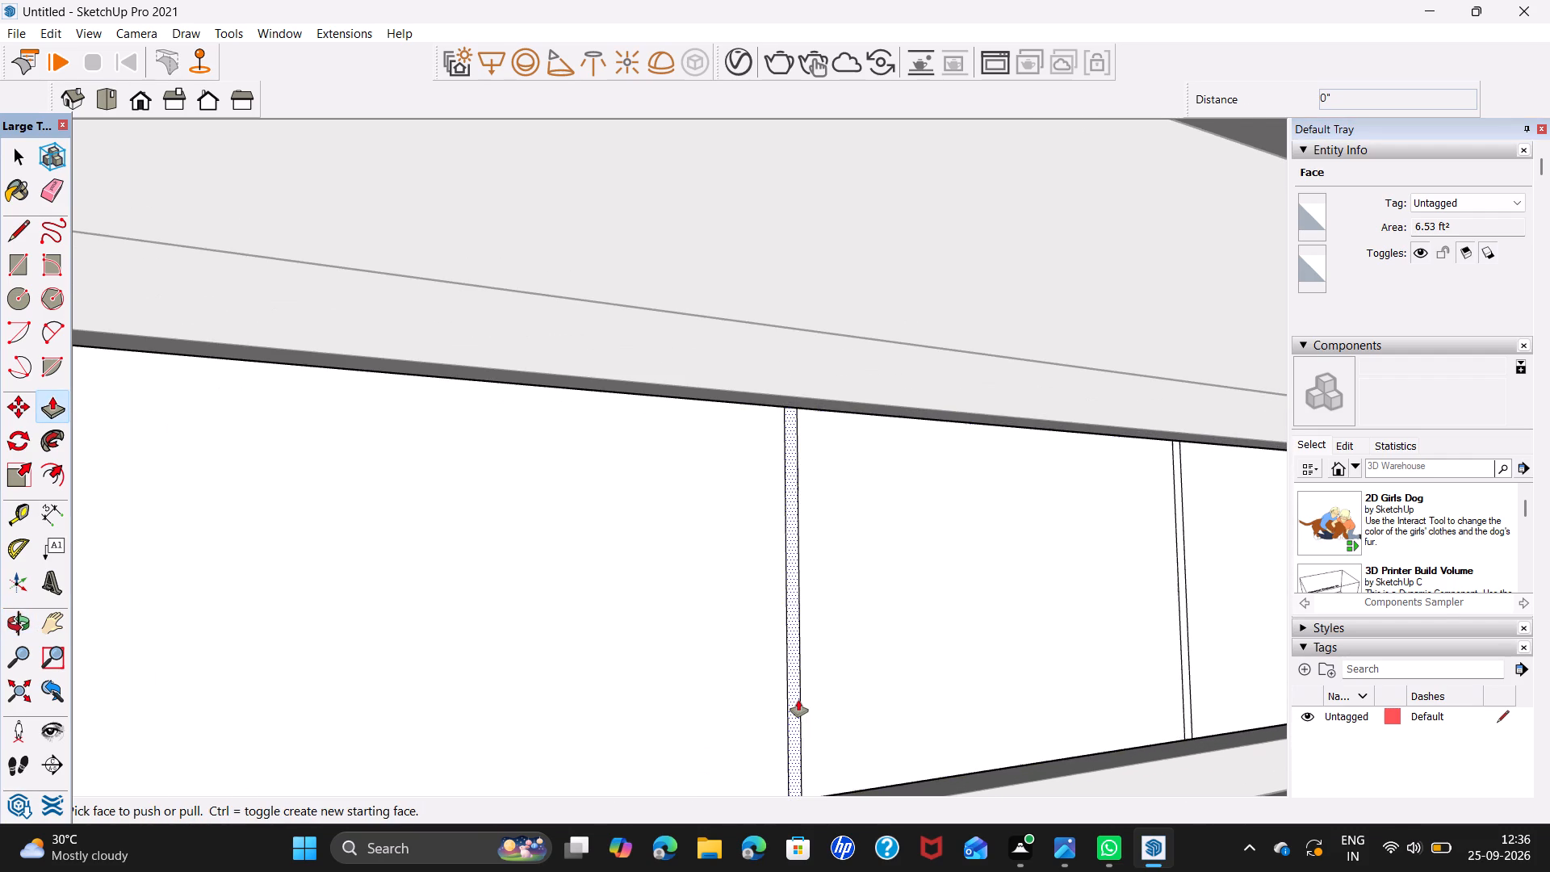
double_click(798, 700)
Repeat the 1/2" inward push on the fifth, sixth and seventh divider strips.
shift+middle_drag(865, 681, 187, 724)
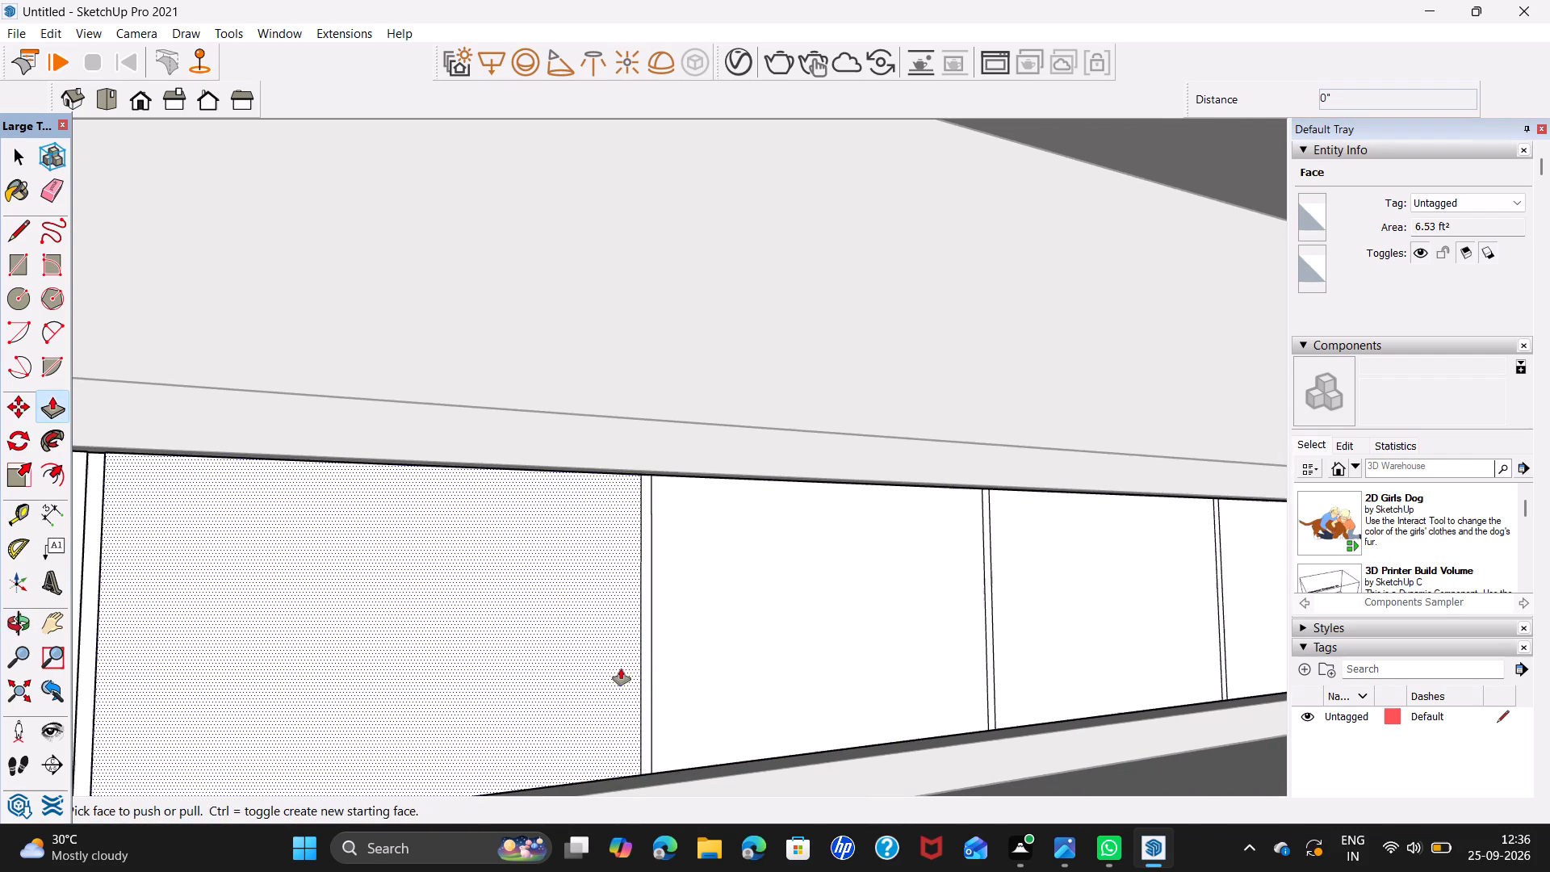
scroll(637, 669, up, 2)
double_click(652, 673)
shift+middle_drag(809, 648, 271, 692)
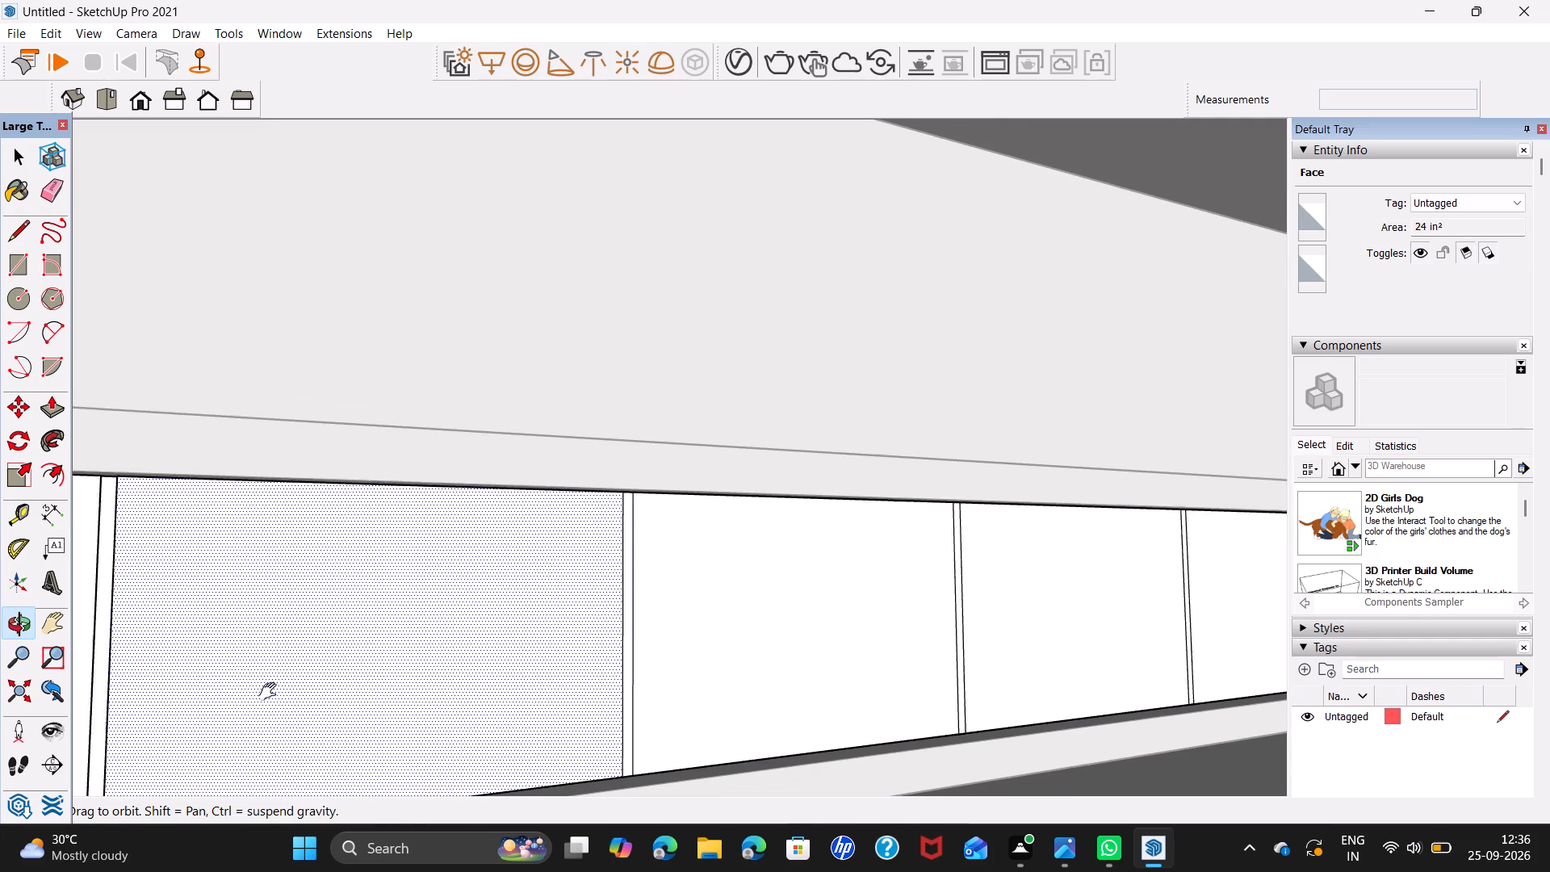
shift+middle_drag(271, 692, 231, 692)
scroll(547, 682, up, 3)
double_click(571, 680)
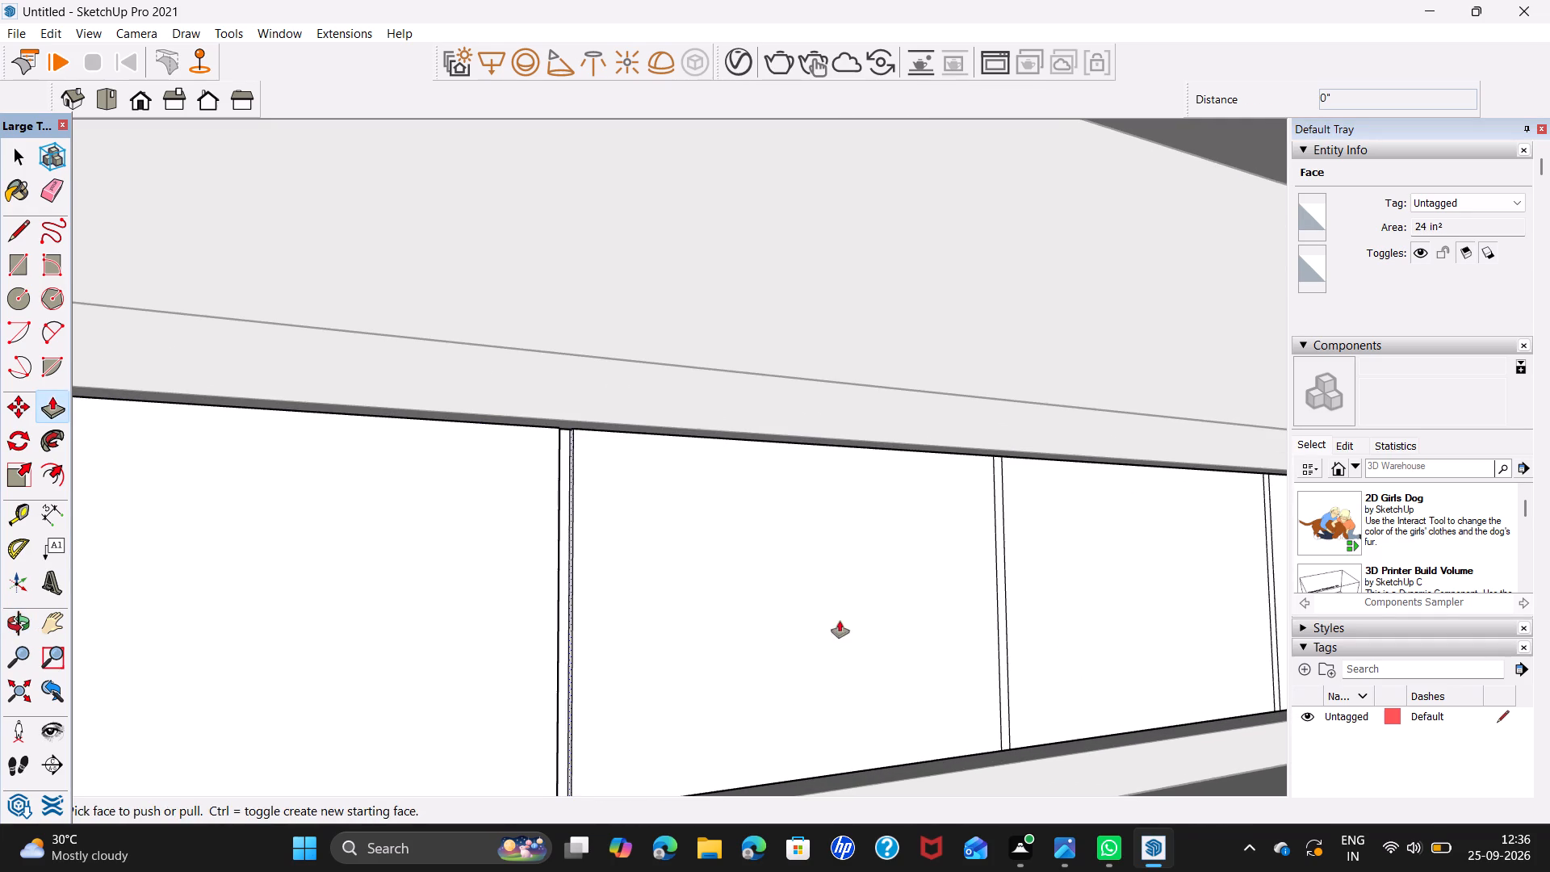
shift+middle_drag(840, 621, 264, 676)
scroll(494, 661, up, 2)
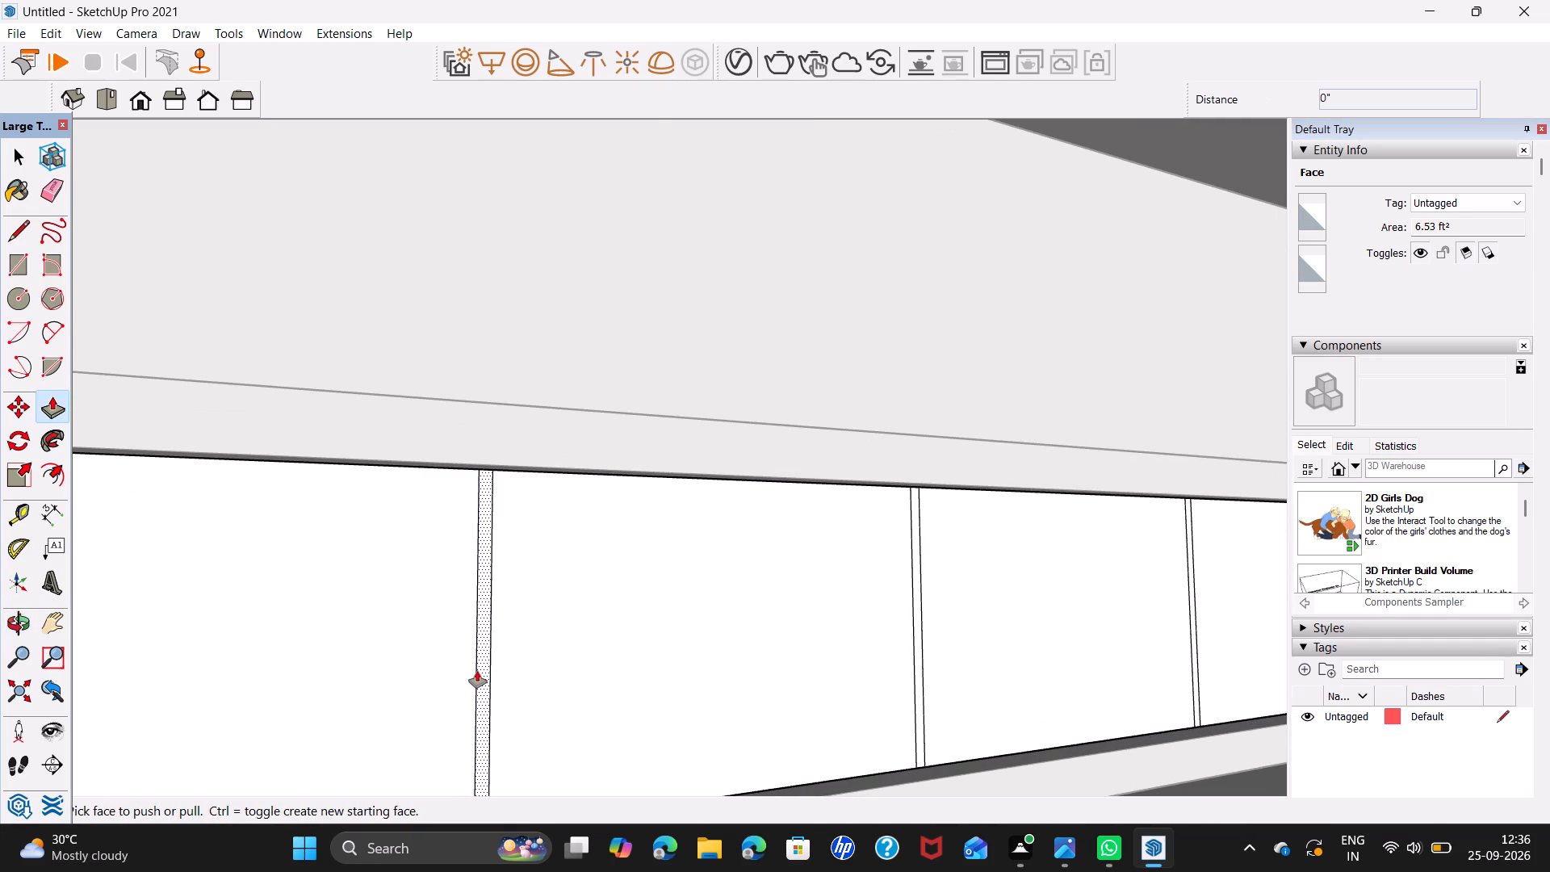
double_click(486, 672)
Repeat the 1/2" inward push on the last four divider strips, up to the far end of the front.
shift+middle_drag(704, 612, 170, 635)
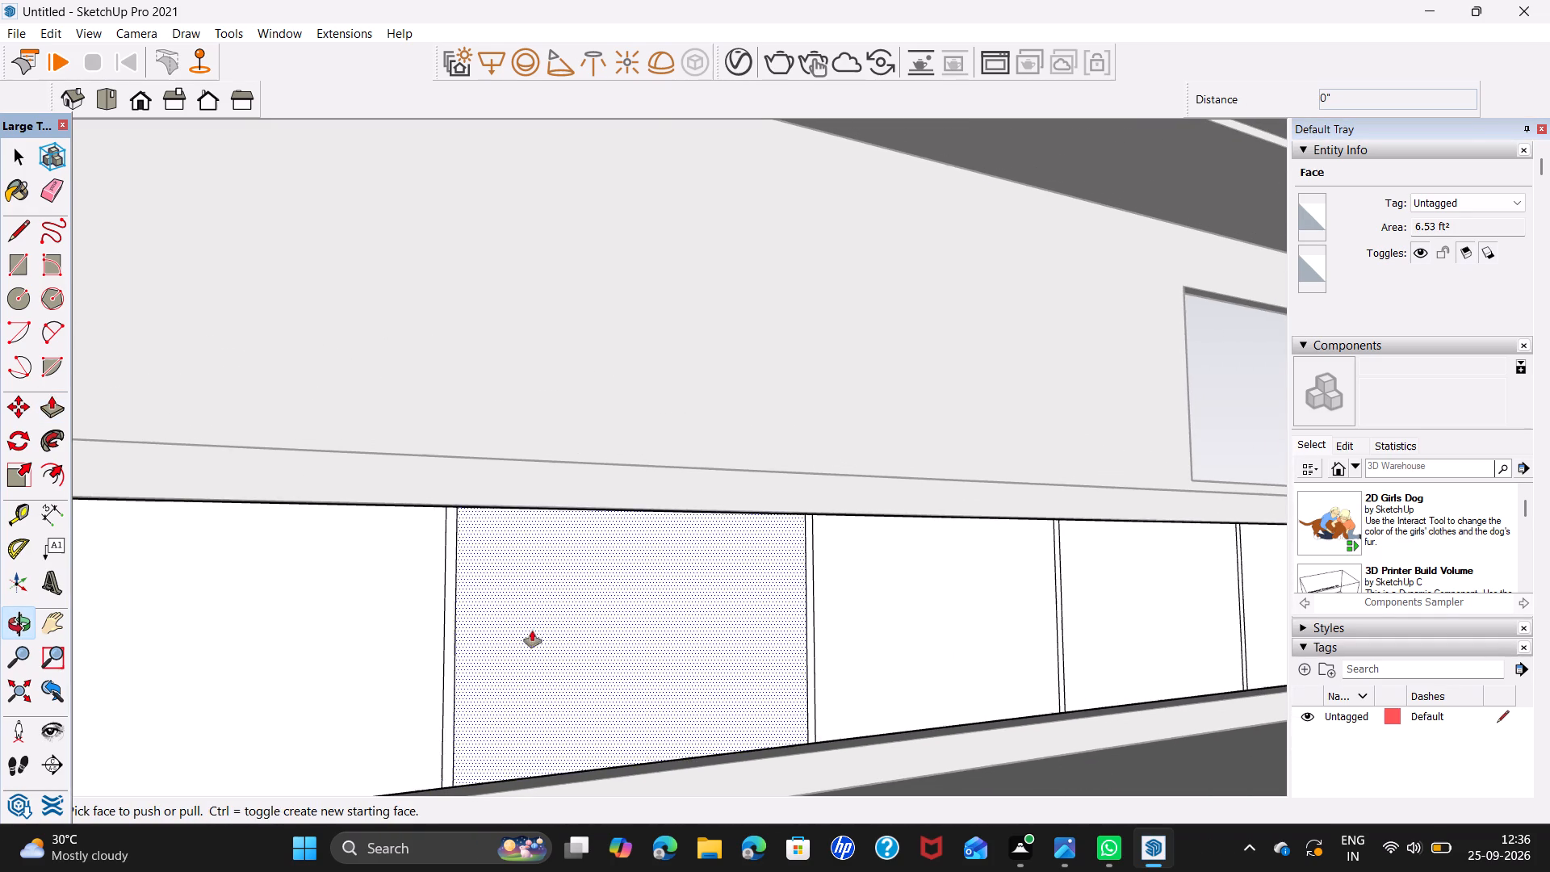
scroll(434, 660, up, 4)
double_click(463, 664)
shift+middle_drag(717, 601, 519, 612)
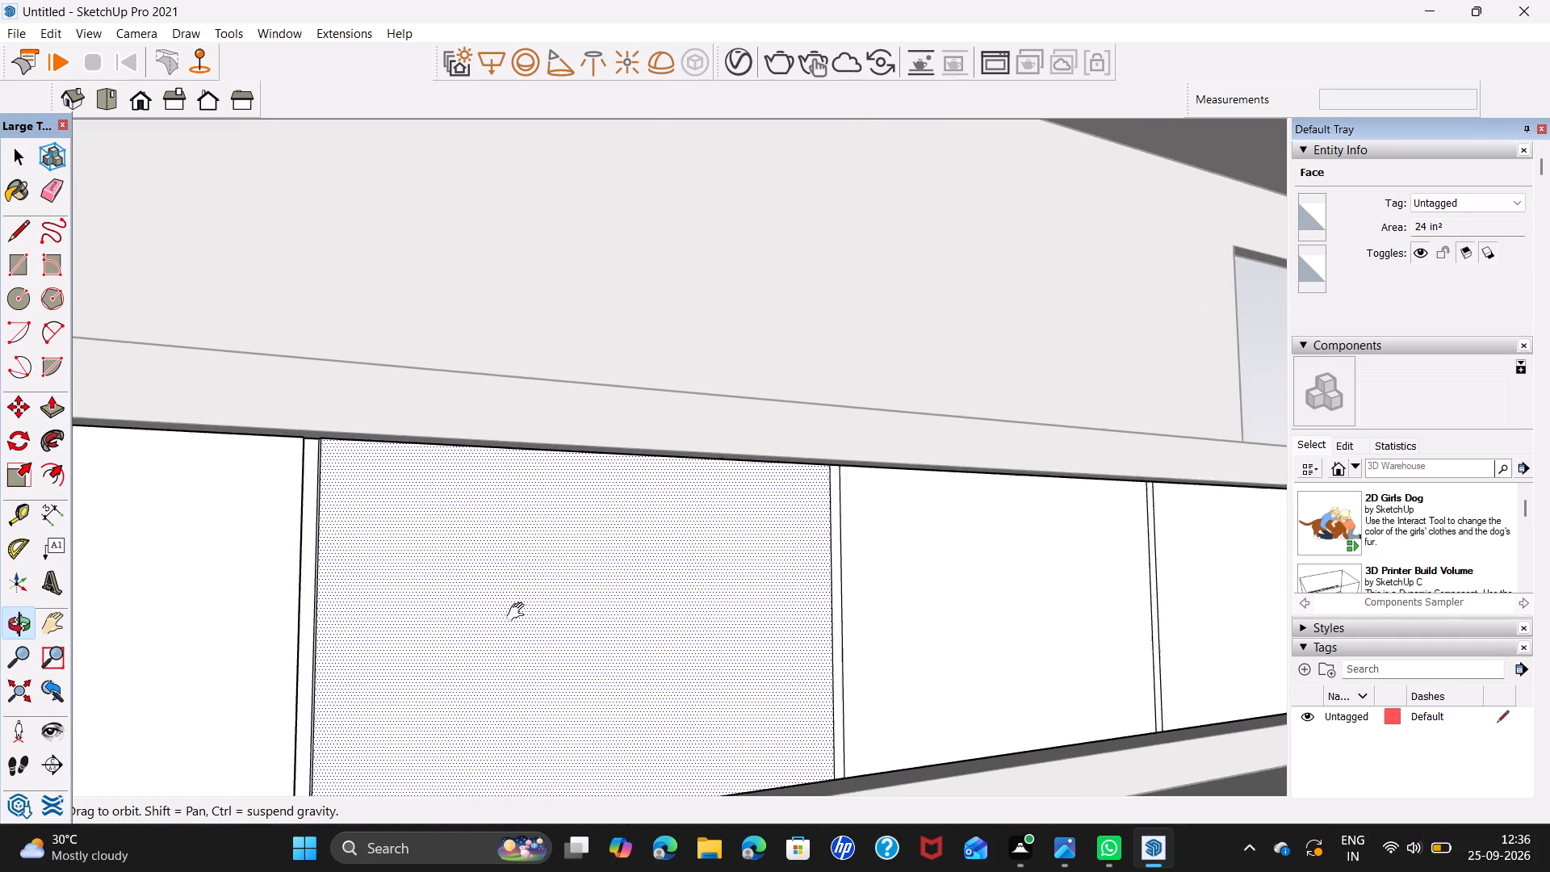
shift+middle_drag(519, 612, 142, 656)
scroll(442, 656, up, 4)
double_click(466, 655)
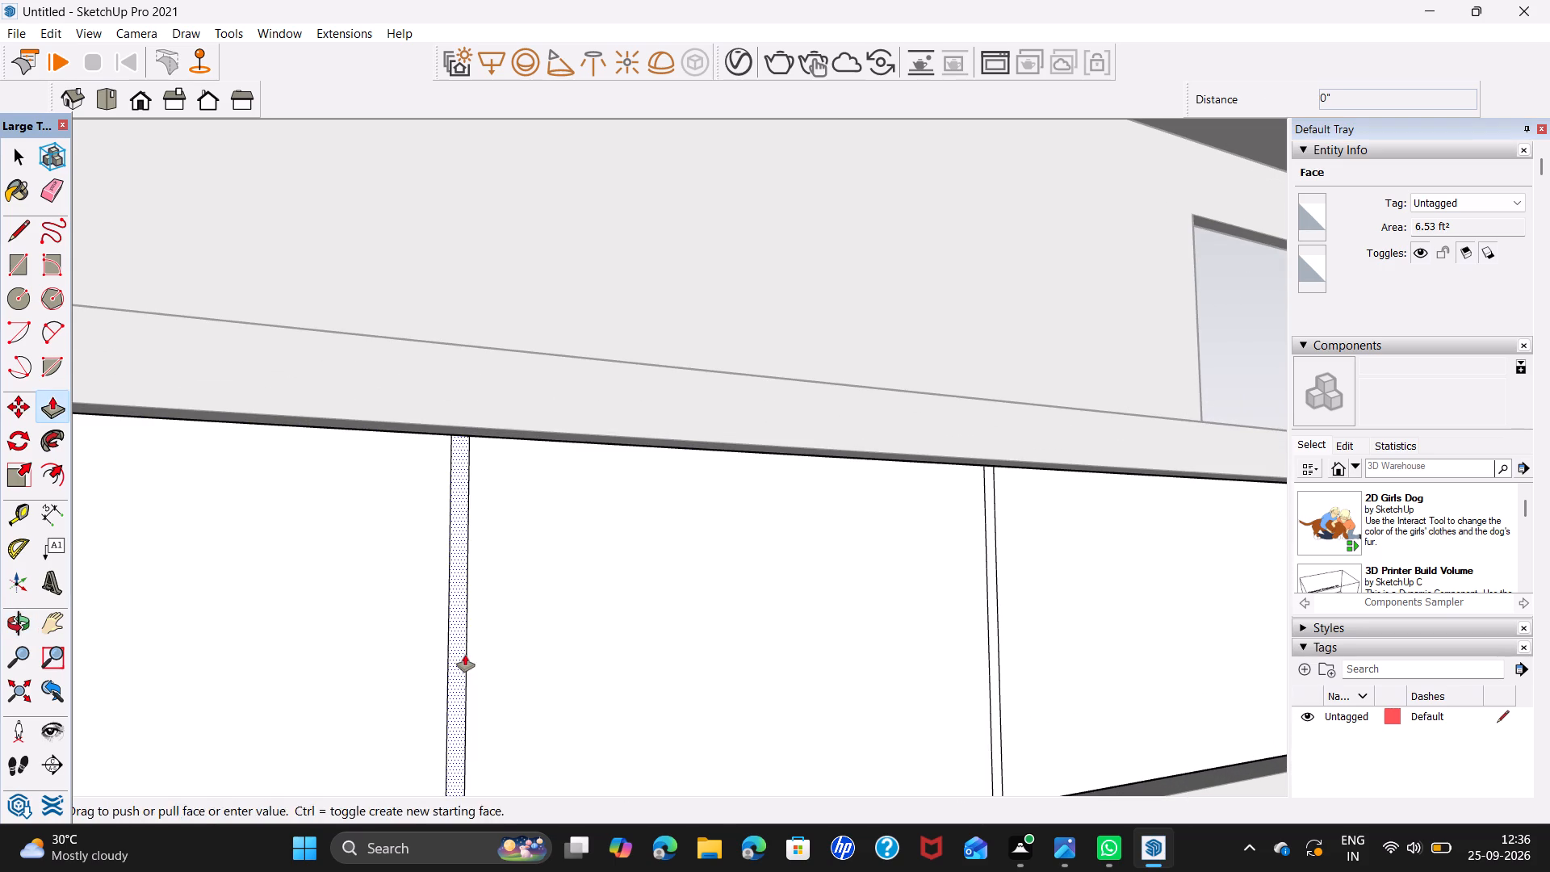
shift+middle_drag(654, 607, 135, 623)
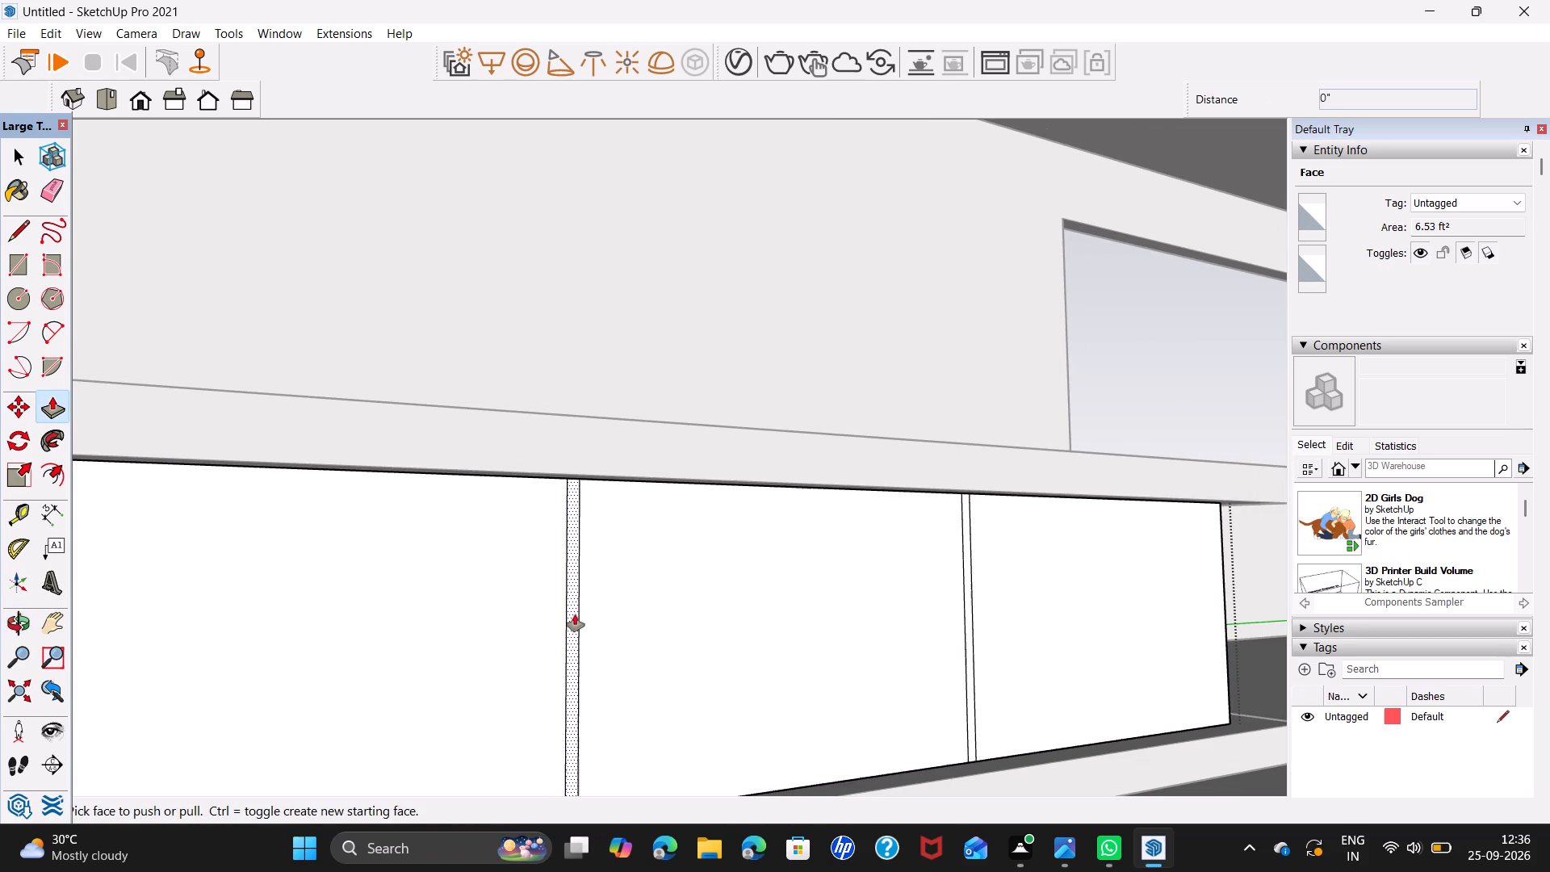
double_click(575, 614)
shift+middle_drag(786, 575, 265, 559)
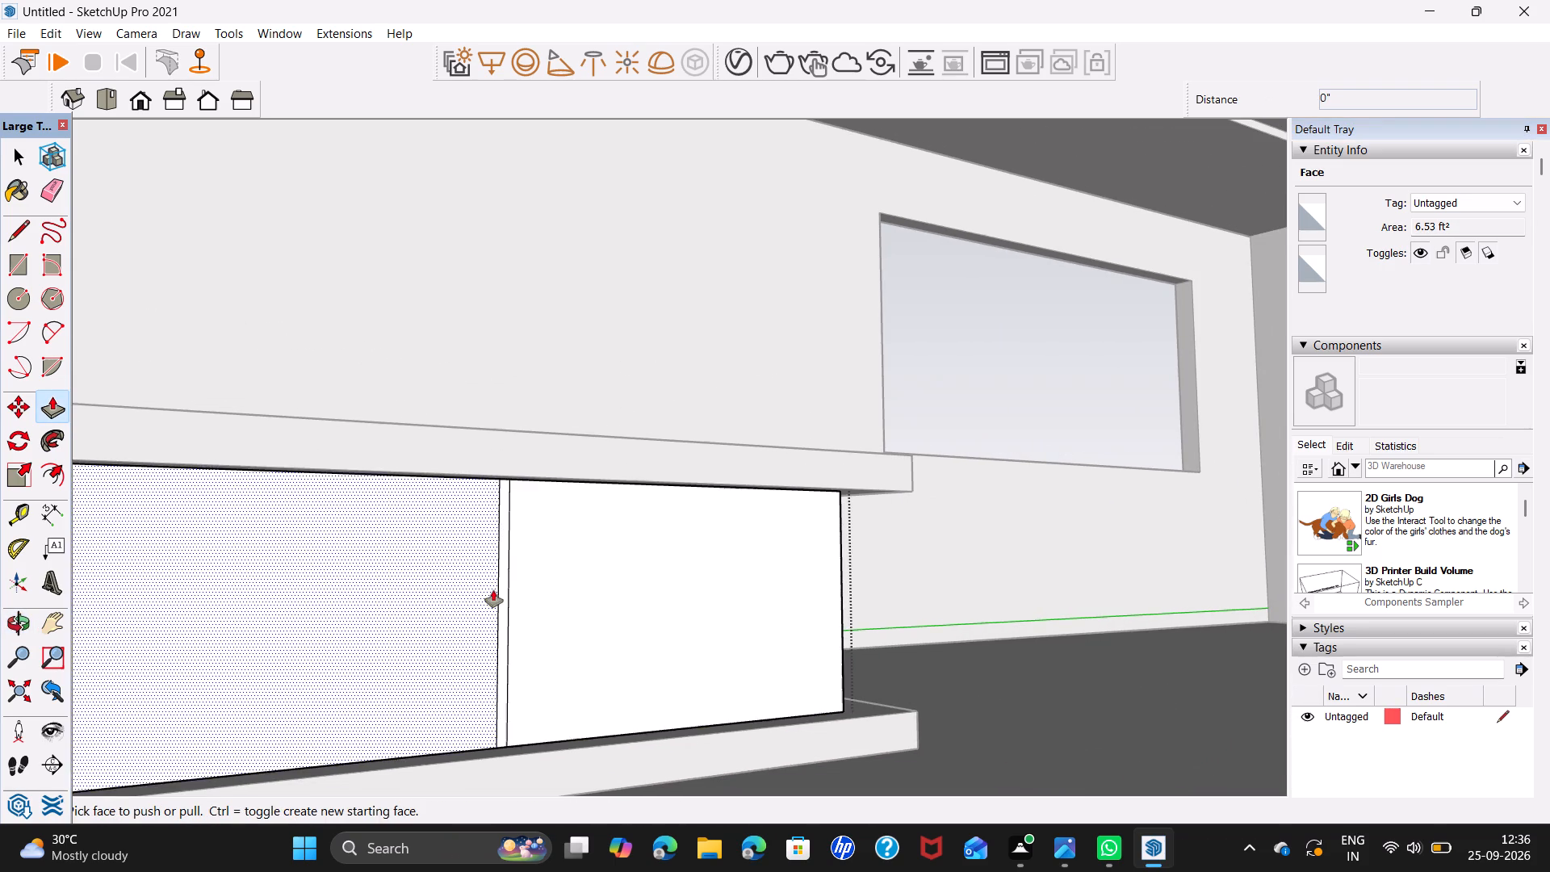
scroll(512, 589, up, 2)
double_click(503, 597)
key(space)
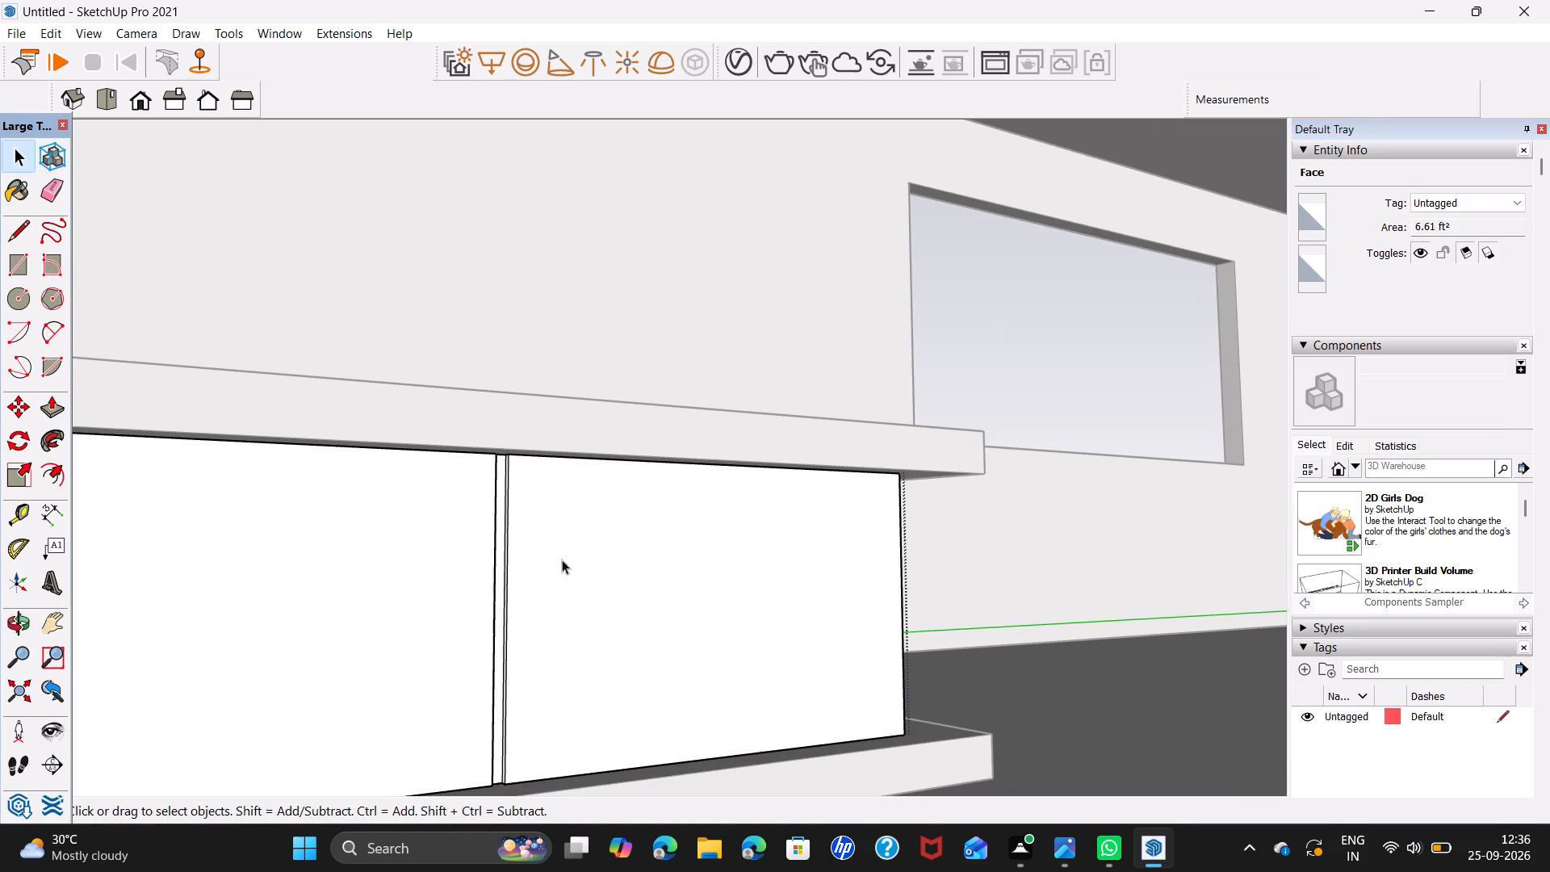
Show the whole kitchen model and examine the second counter's cabinet fronts from the open side of the room.
scroll(572, 543, down, 18)
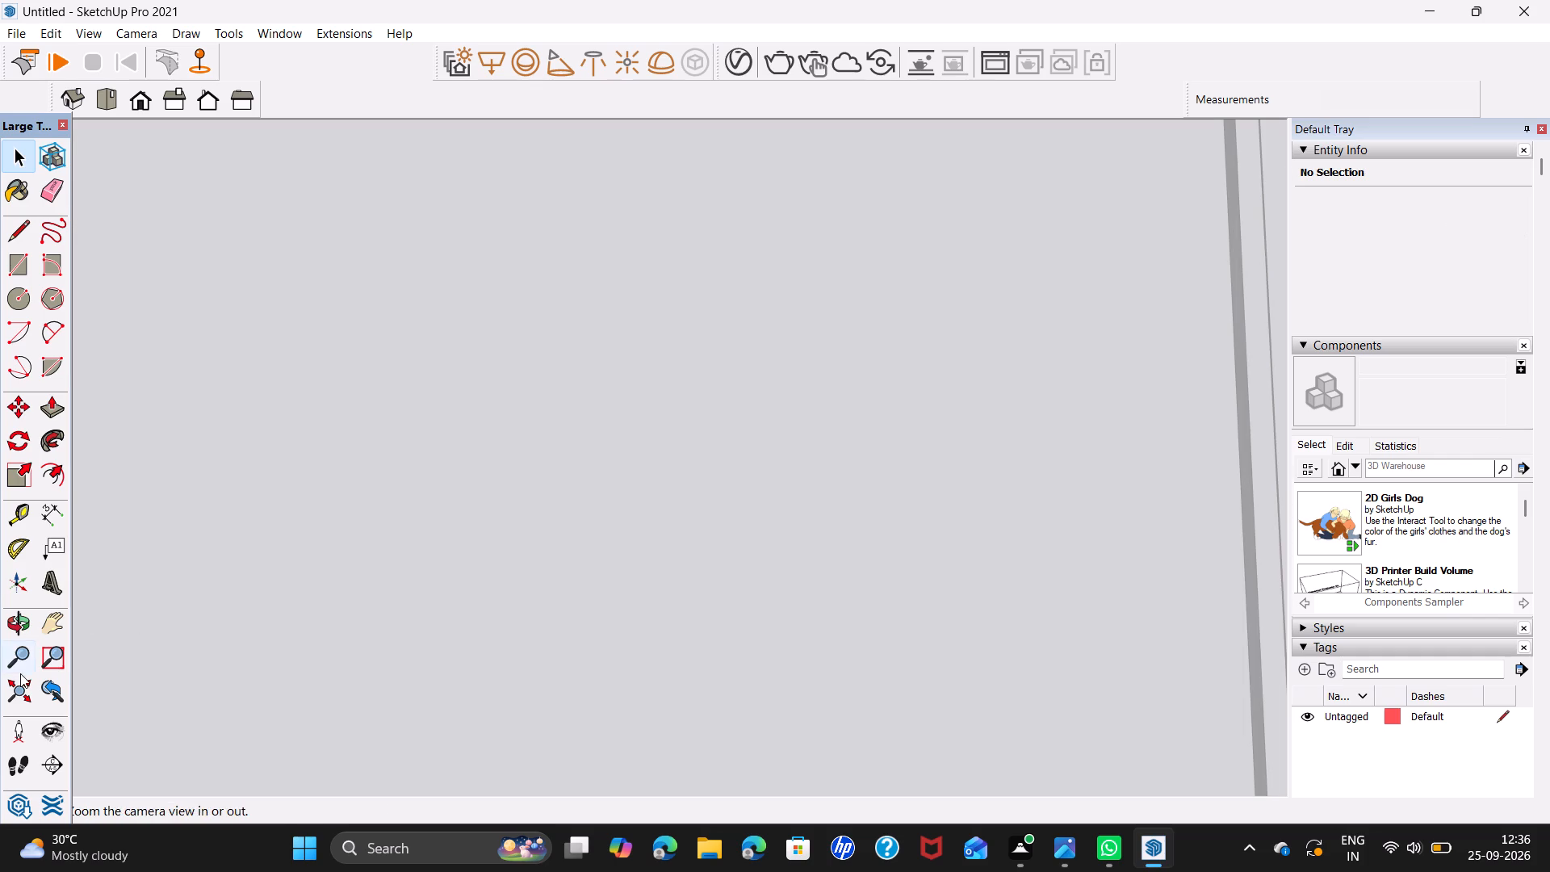
click(18, 691)
middle_drag(340, 580, 870, 566)
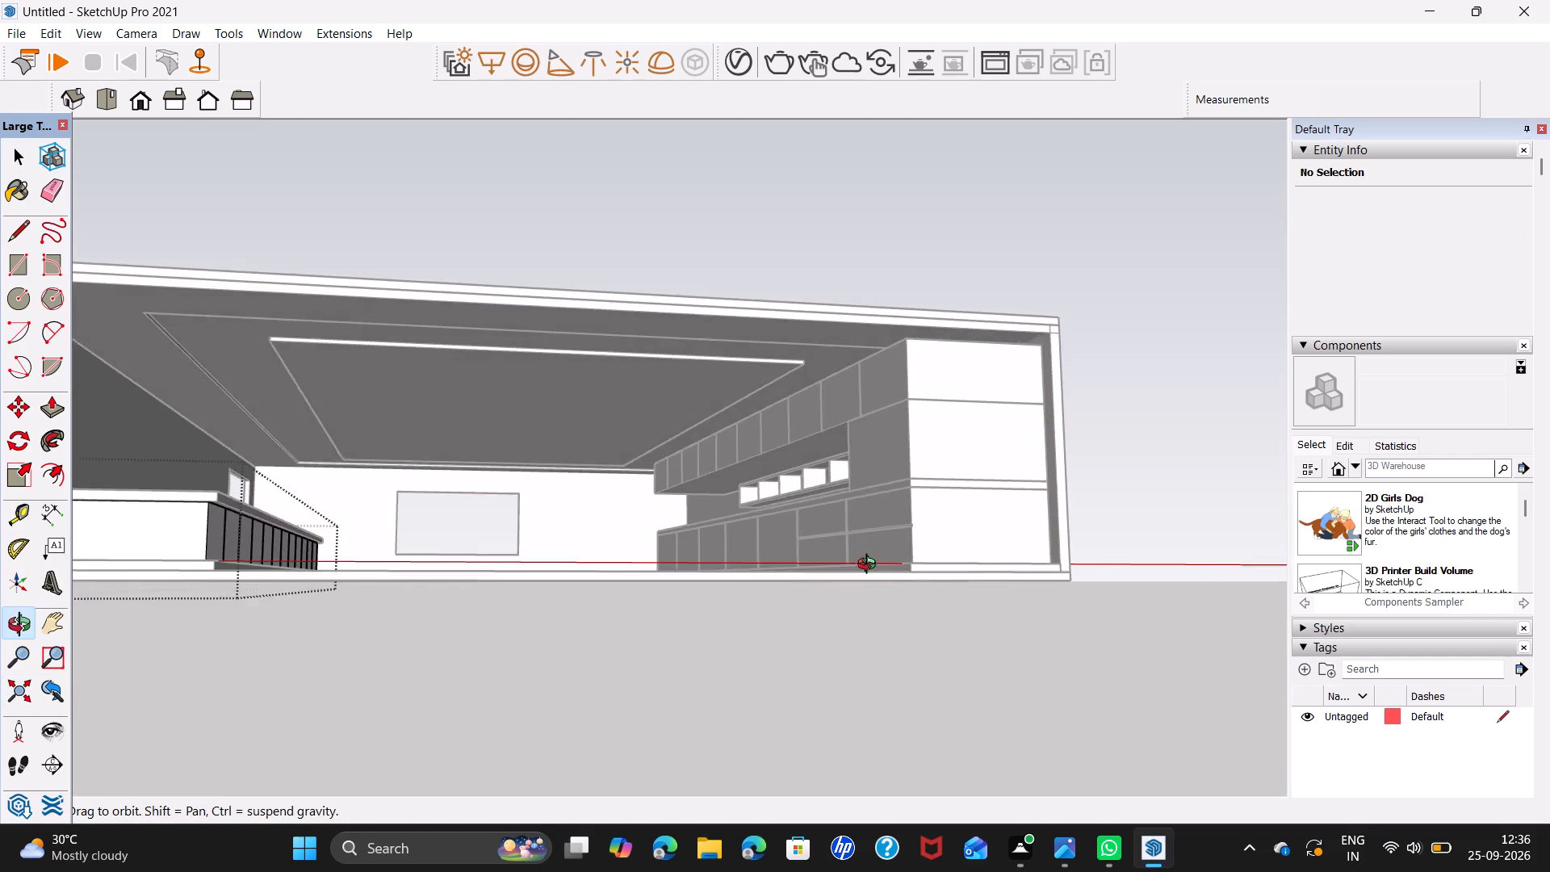
middle_drag(870, 566, 878, 604)
shift+middle_drag(456, 572, 763, 560)
middle_drag(988, 574, 777, 582)
scroll(434, 555, up, 3)
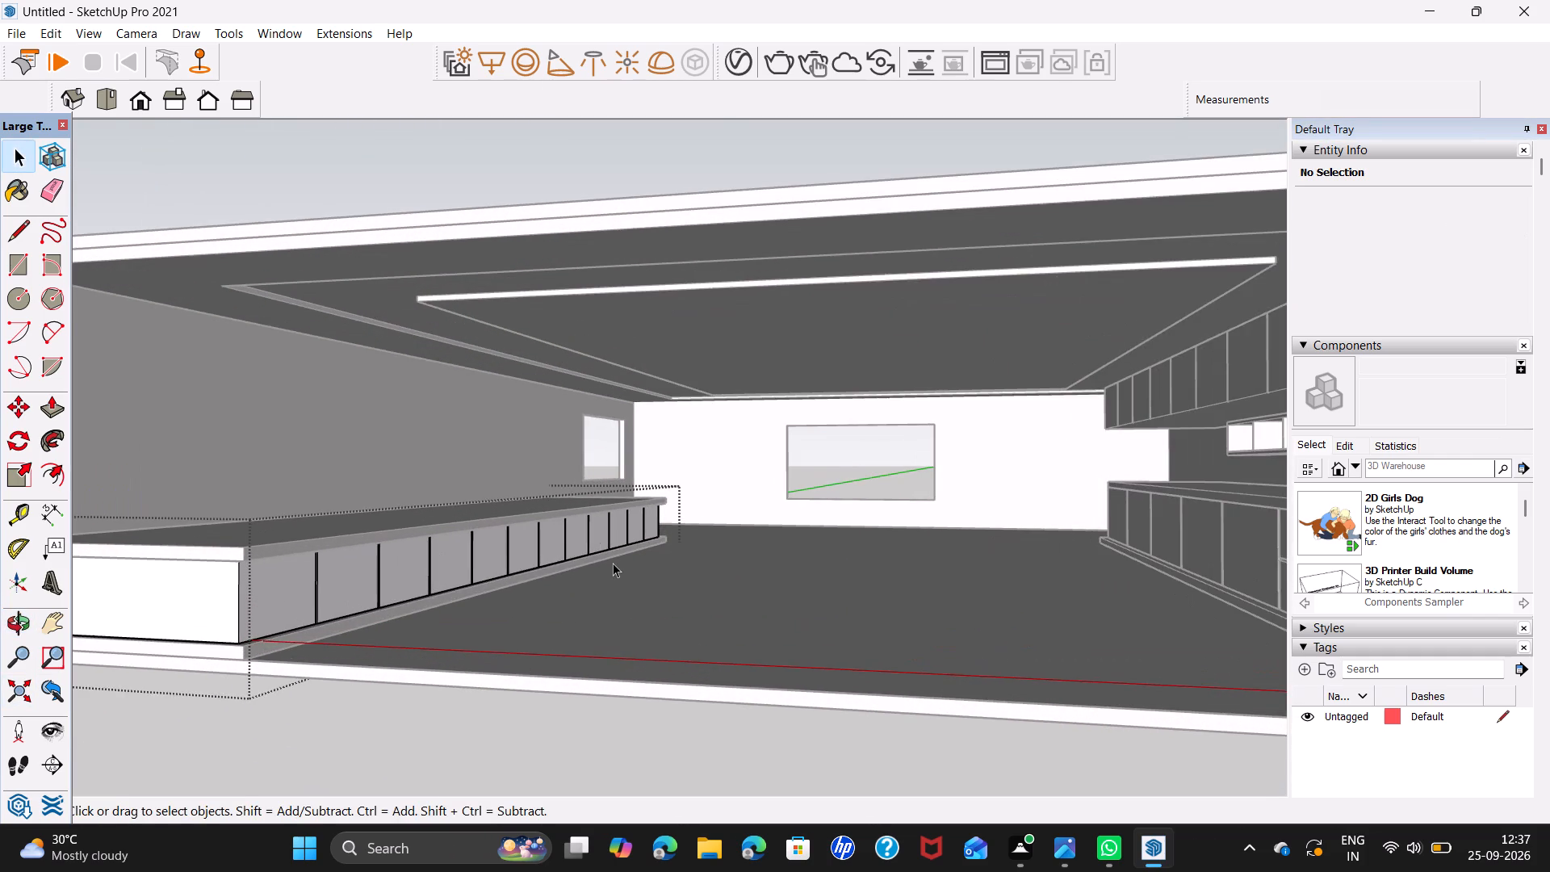
Draw a rectangle about 2' 6 13/16" by 42' 3 1/8" on the wall above the second counter, just below the ceiling.
middle_drag(614, 561, 715, 623)
scroll(507, 623, up, 2)
middle_drag(639, 652, 614, 634)
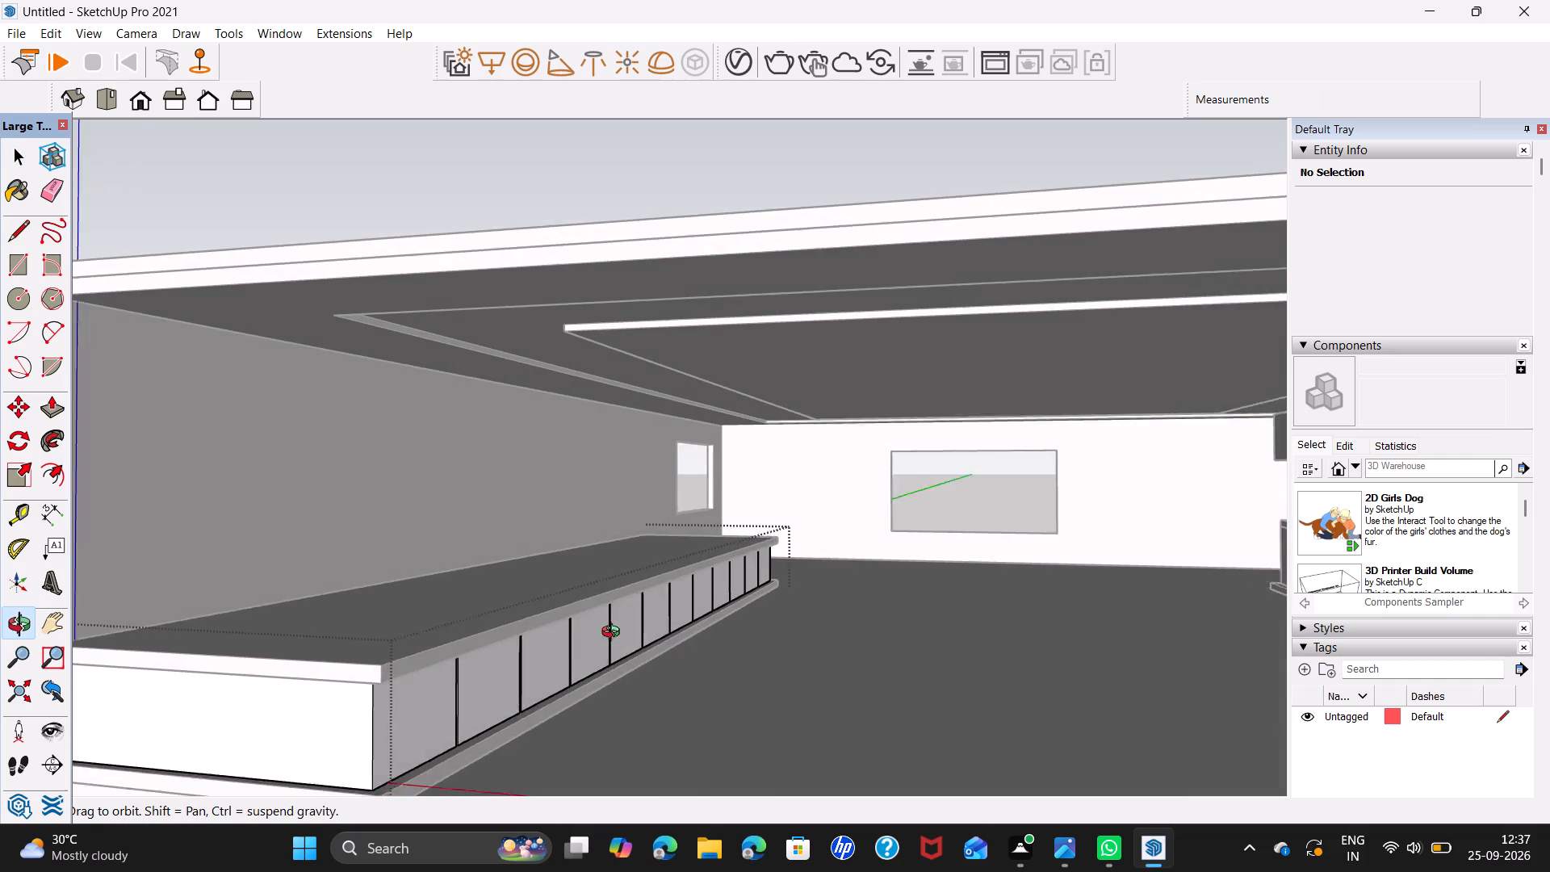
middle_drag(614, 634, 593, 647)
middle_drag(481, 621, 468, 616)
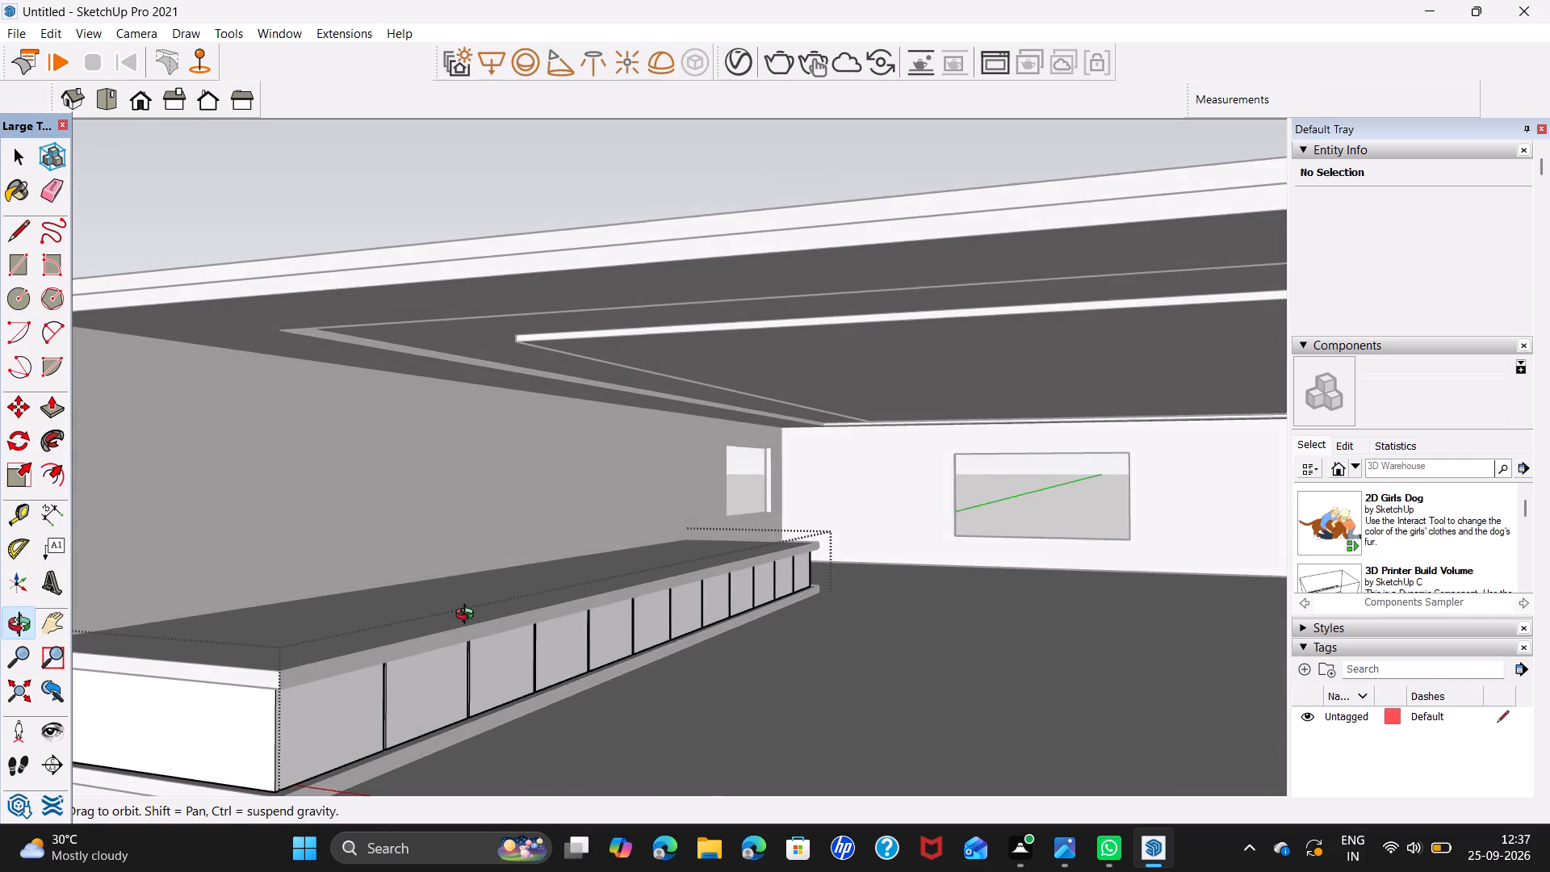
middle_drag(468, 616, 317, 592)
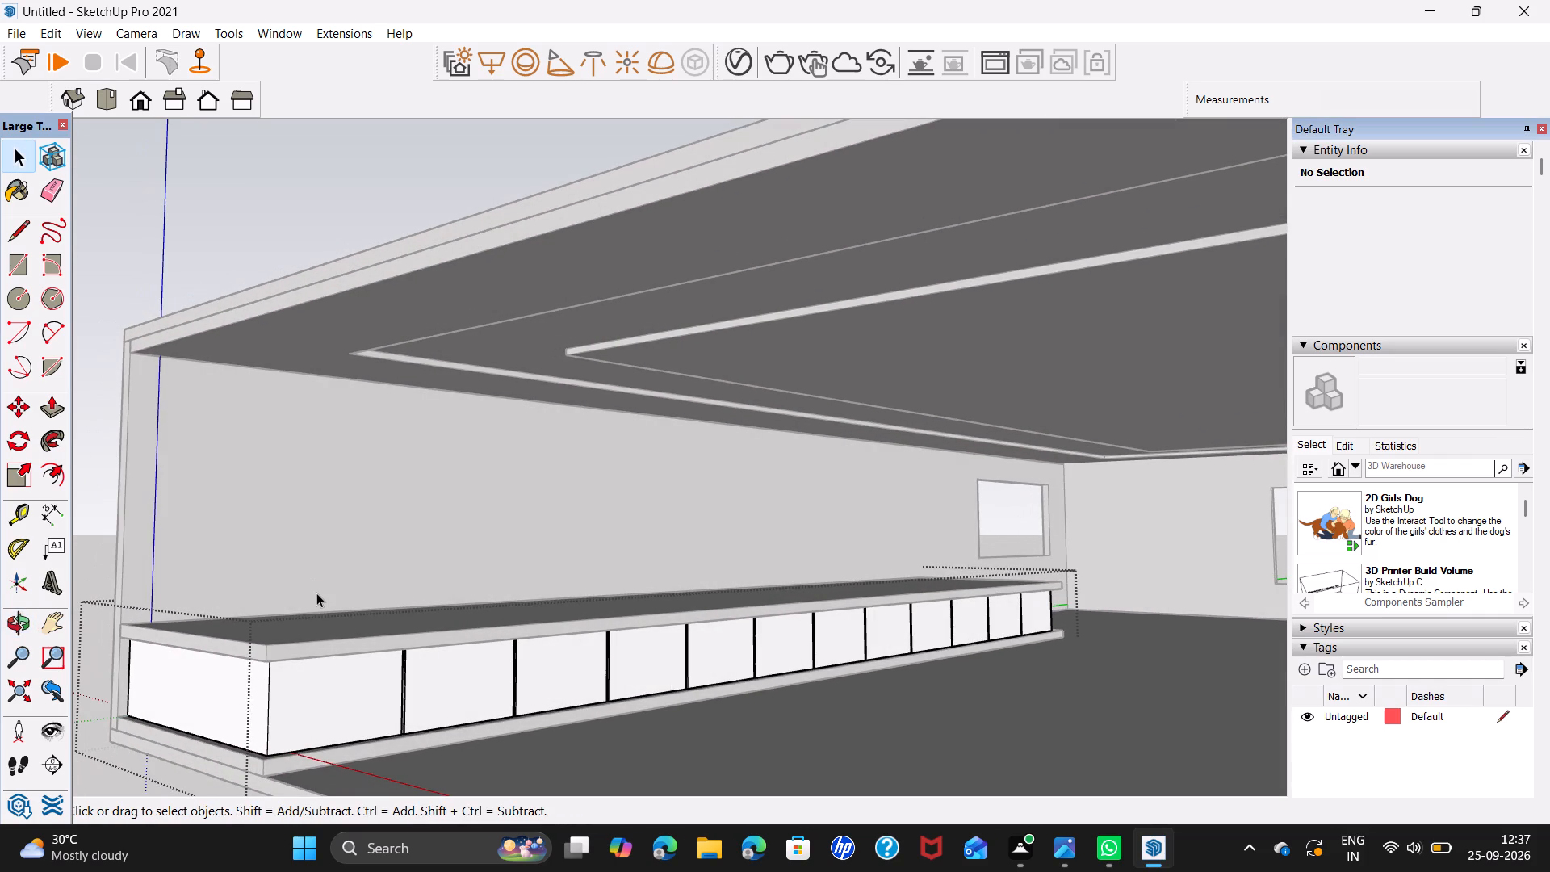
key(r)
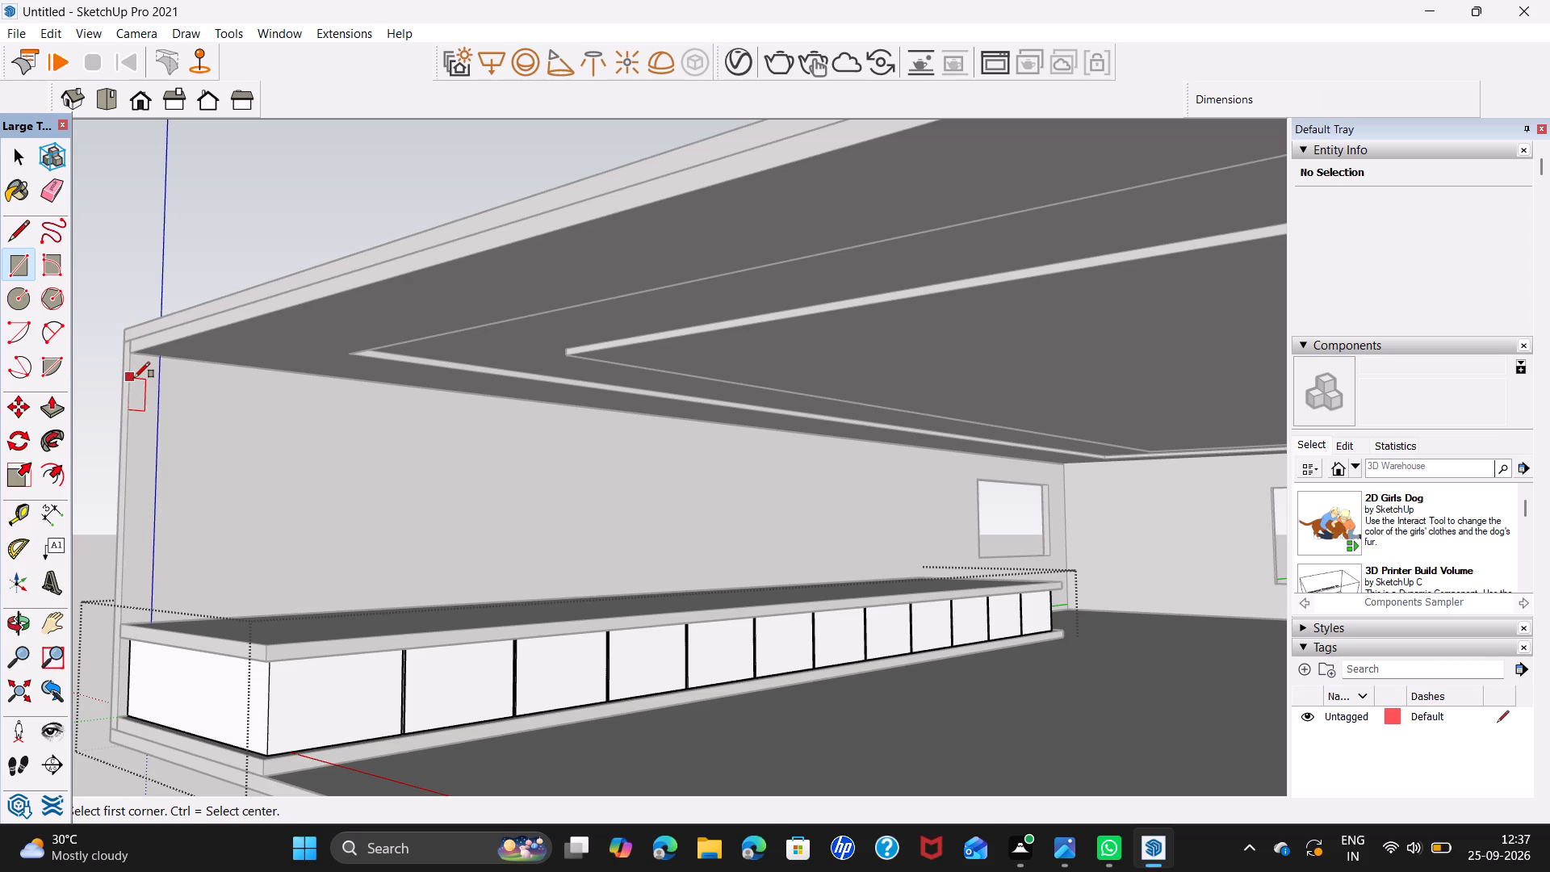
click(134, 378)
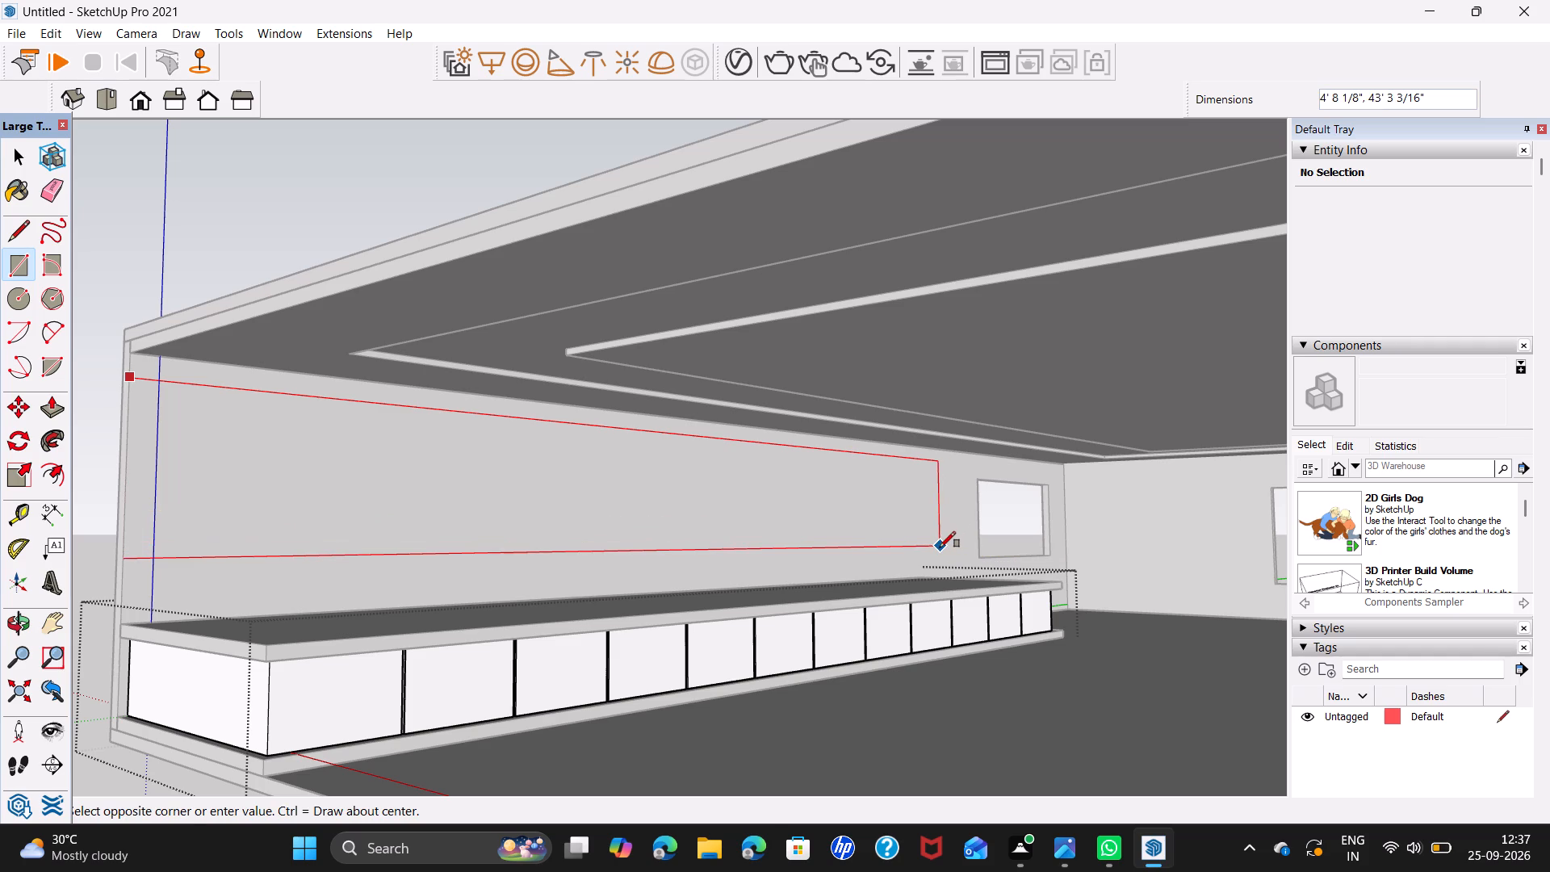
click(930, 507)
key(space)
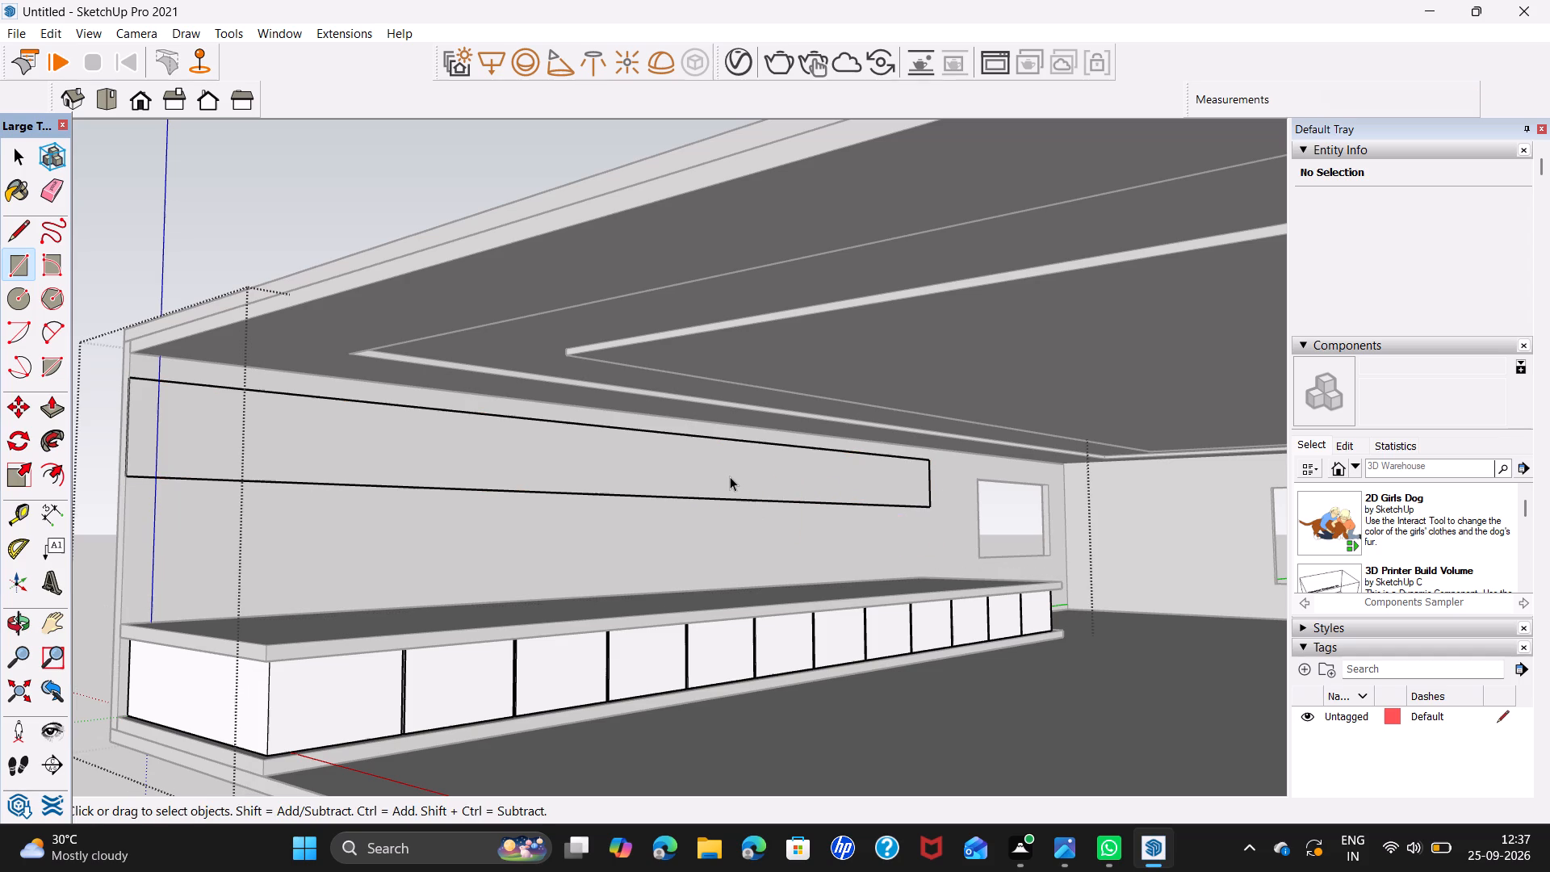
Reverse the face of the new rectangle on the wall above the second counter.
click(730, 476)
key(p)
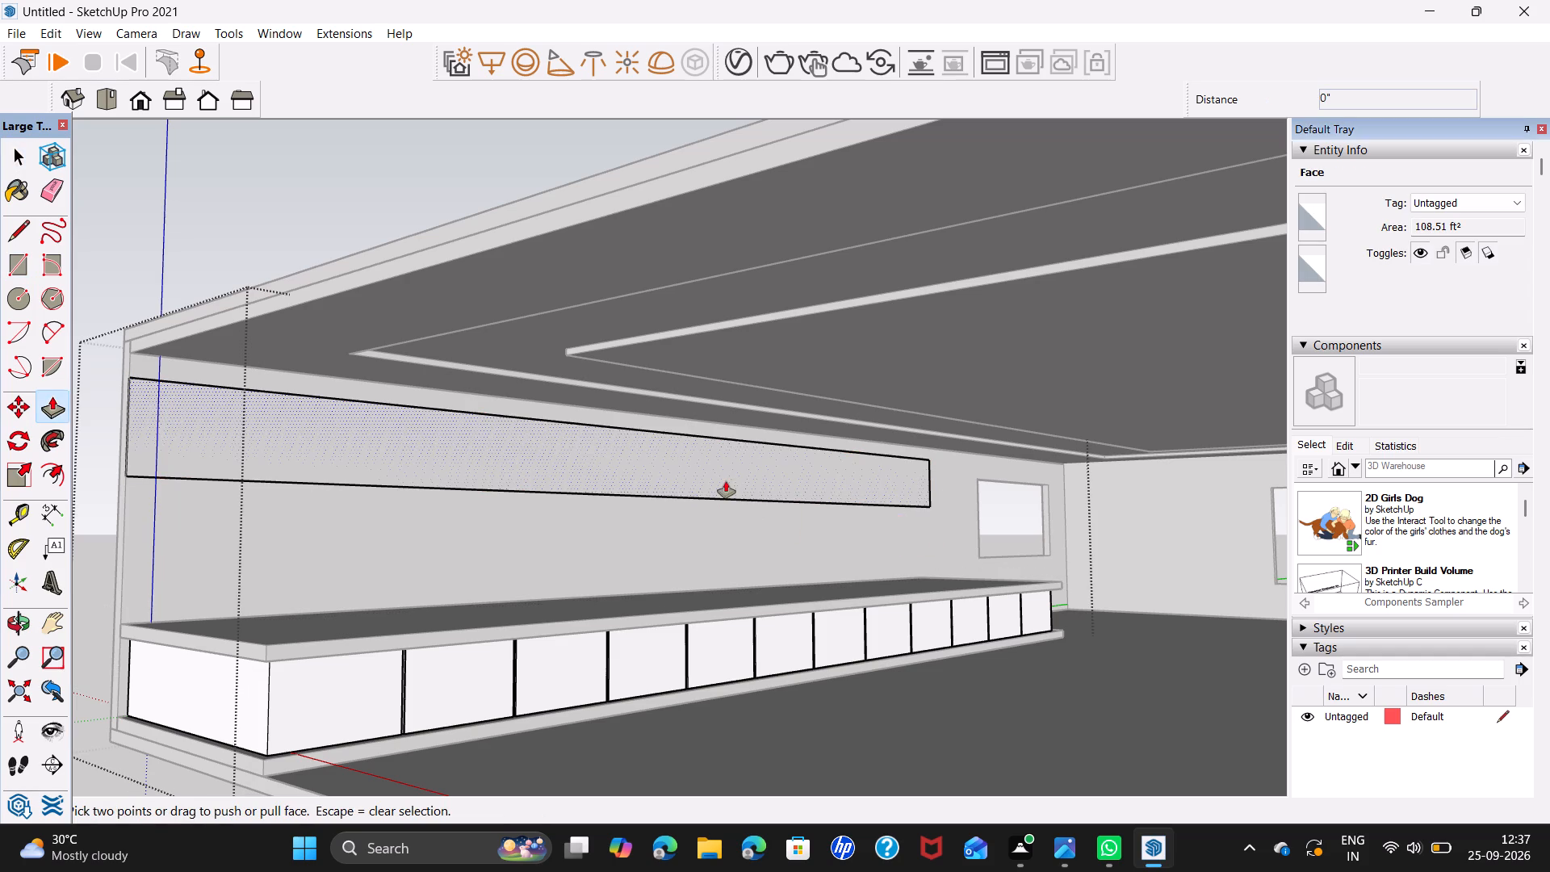
key(space)
right_click(573, 459)
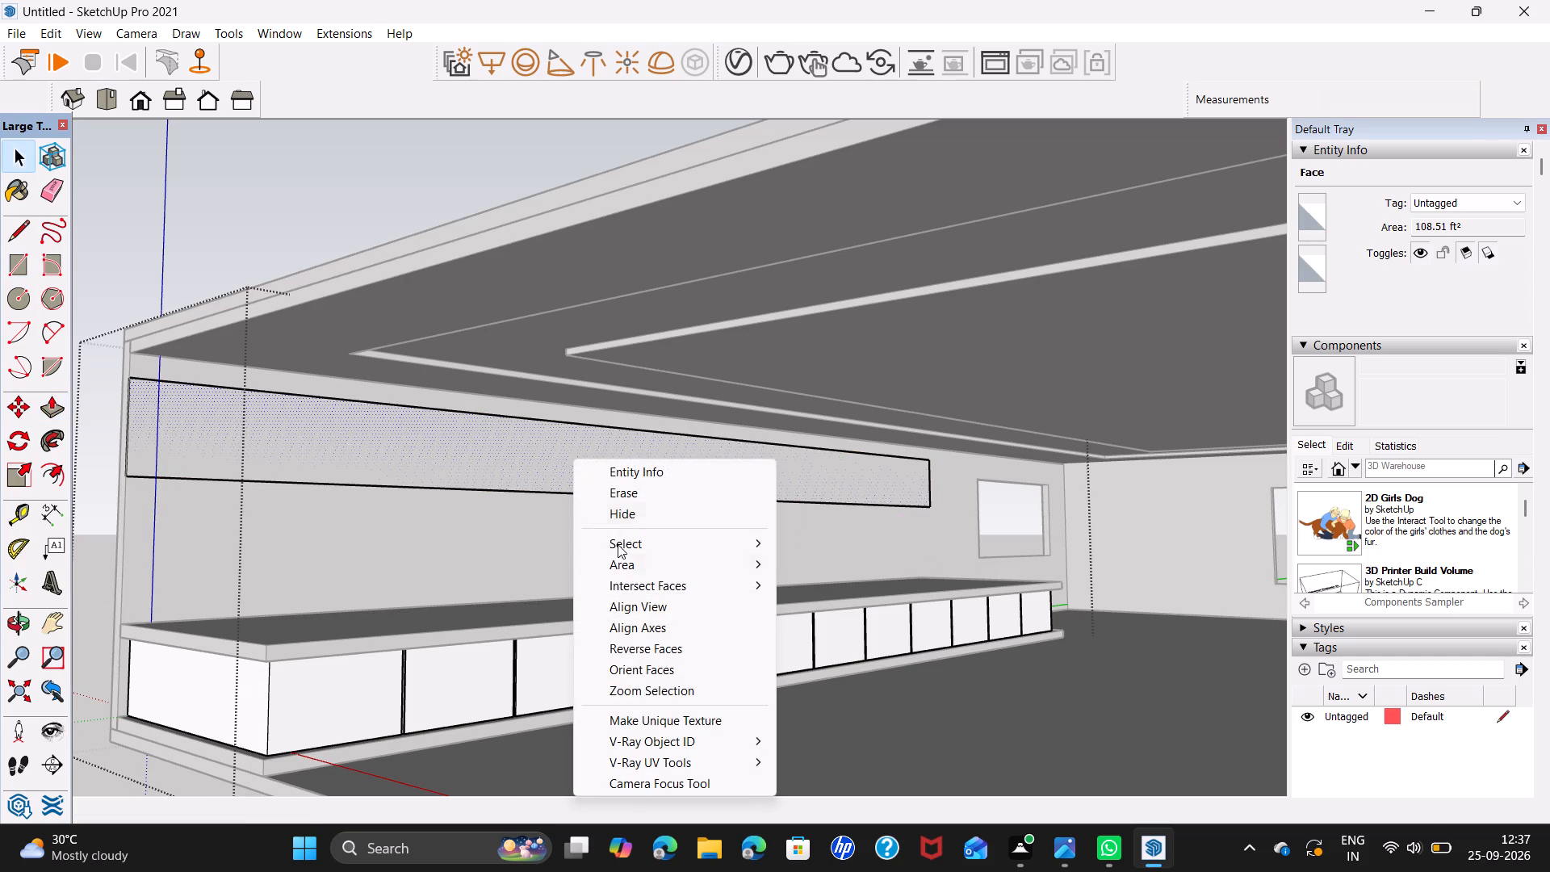
click(653, 646)
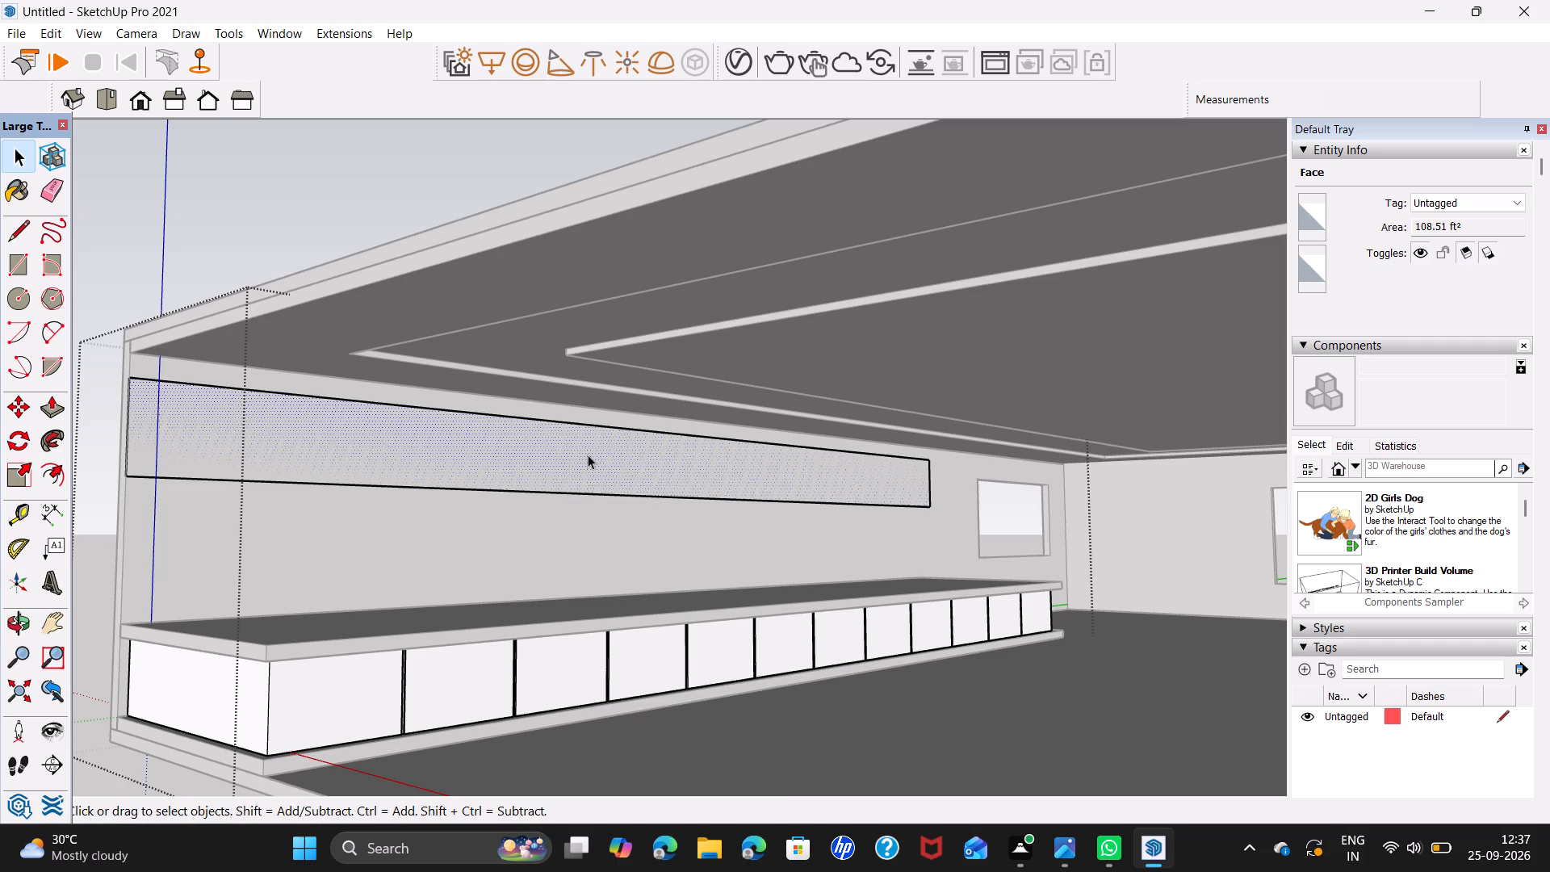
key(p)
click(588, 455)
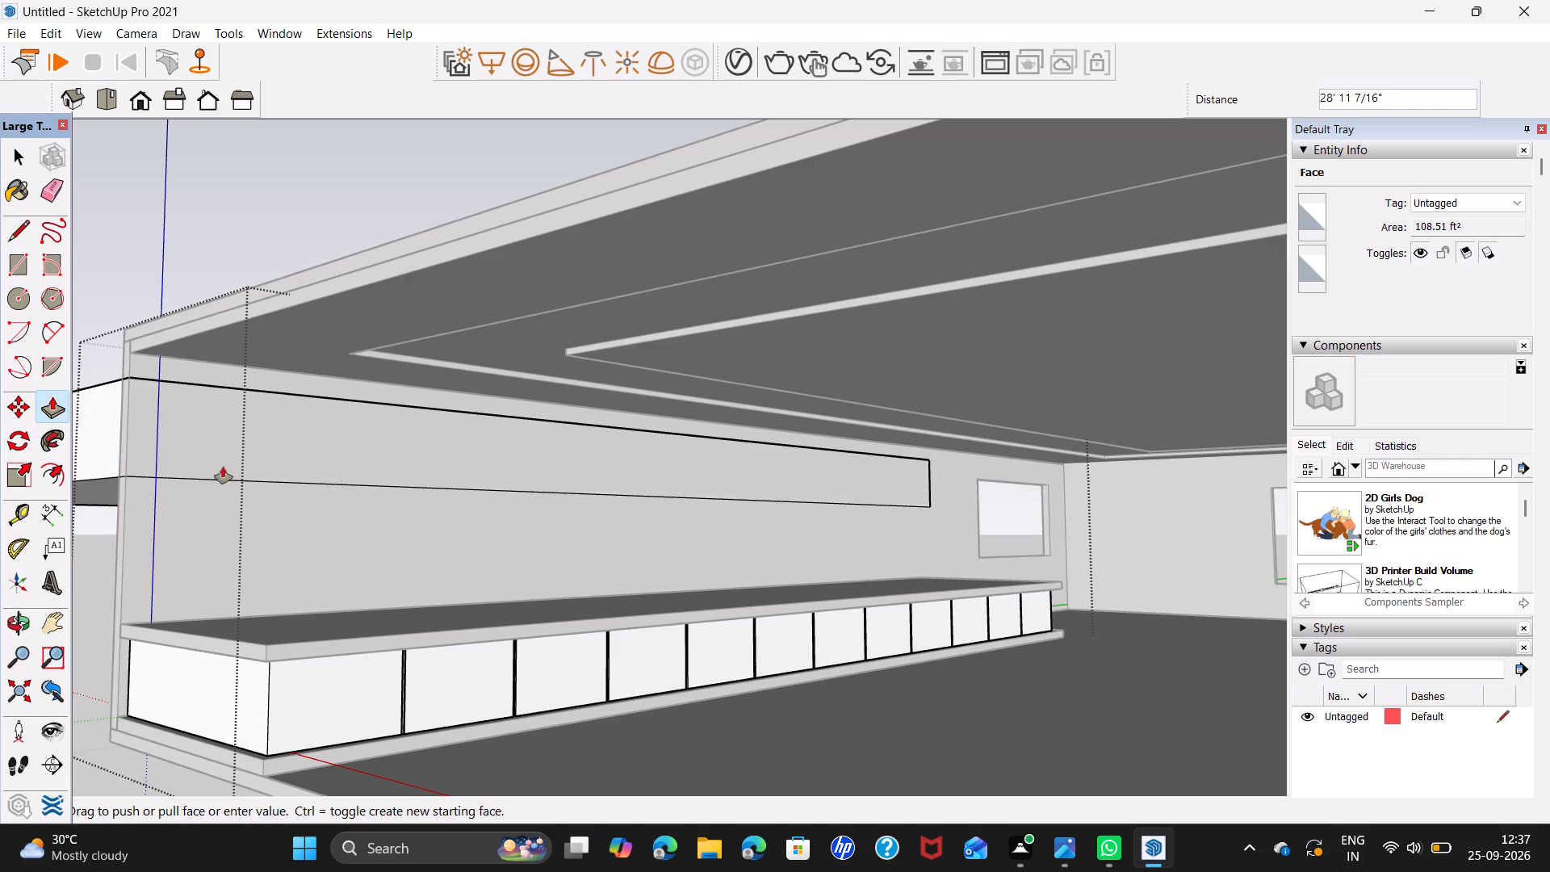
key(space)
Pull the wall rectangle 4' out into the room to form the upper cabinet block.
key(p)
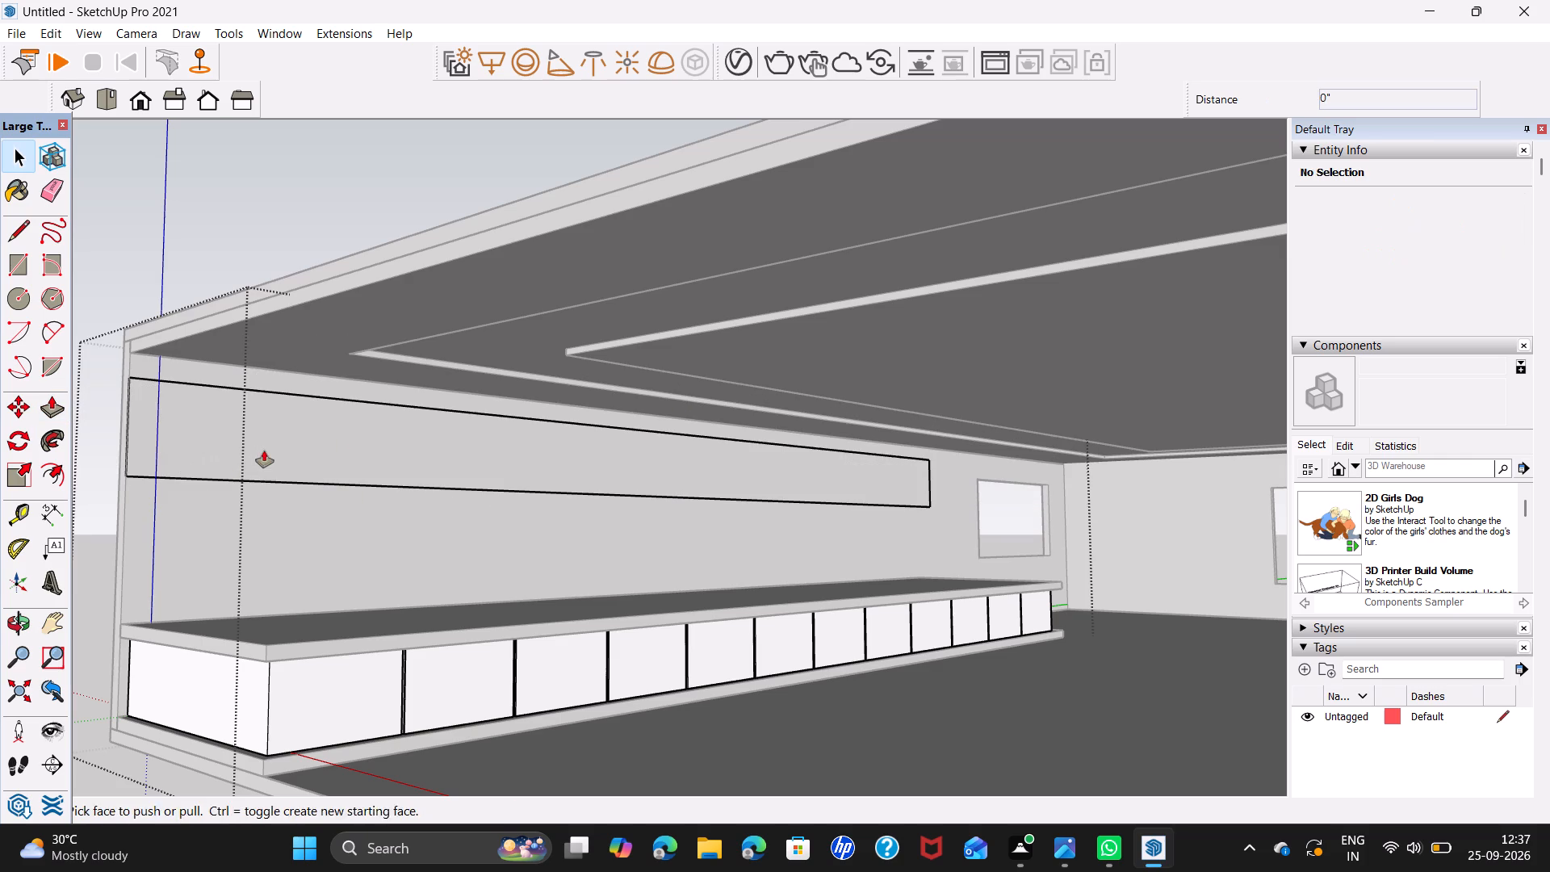
click(264, 451)
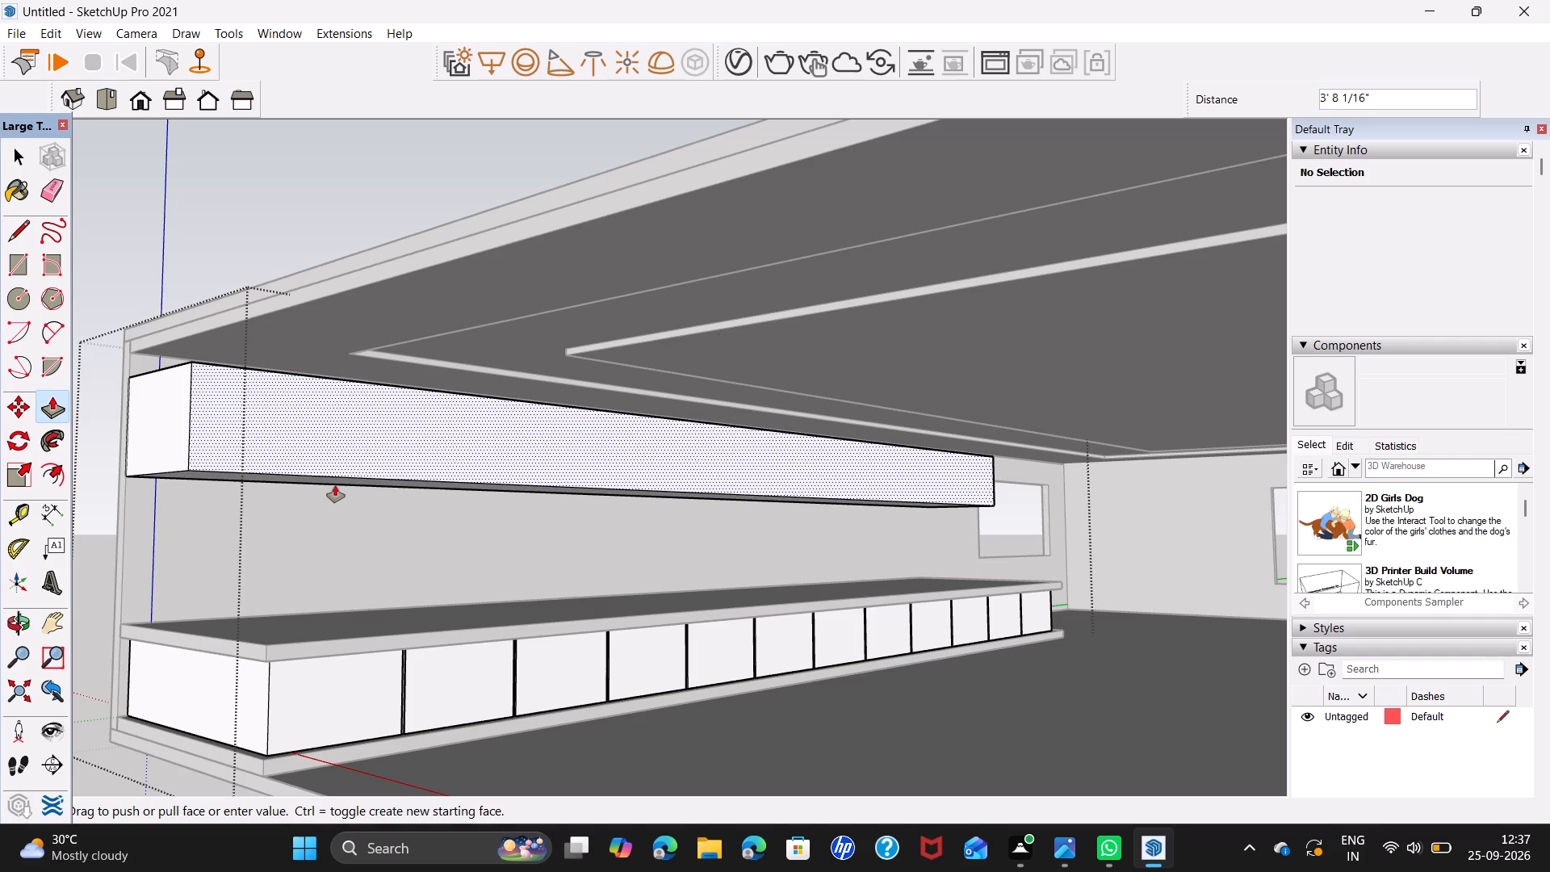
key(4)
key(apostrophe)
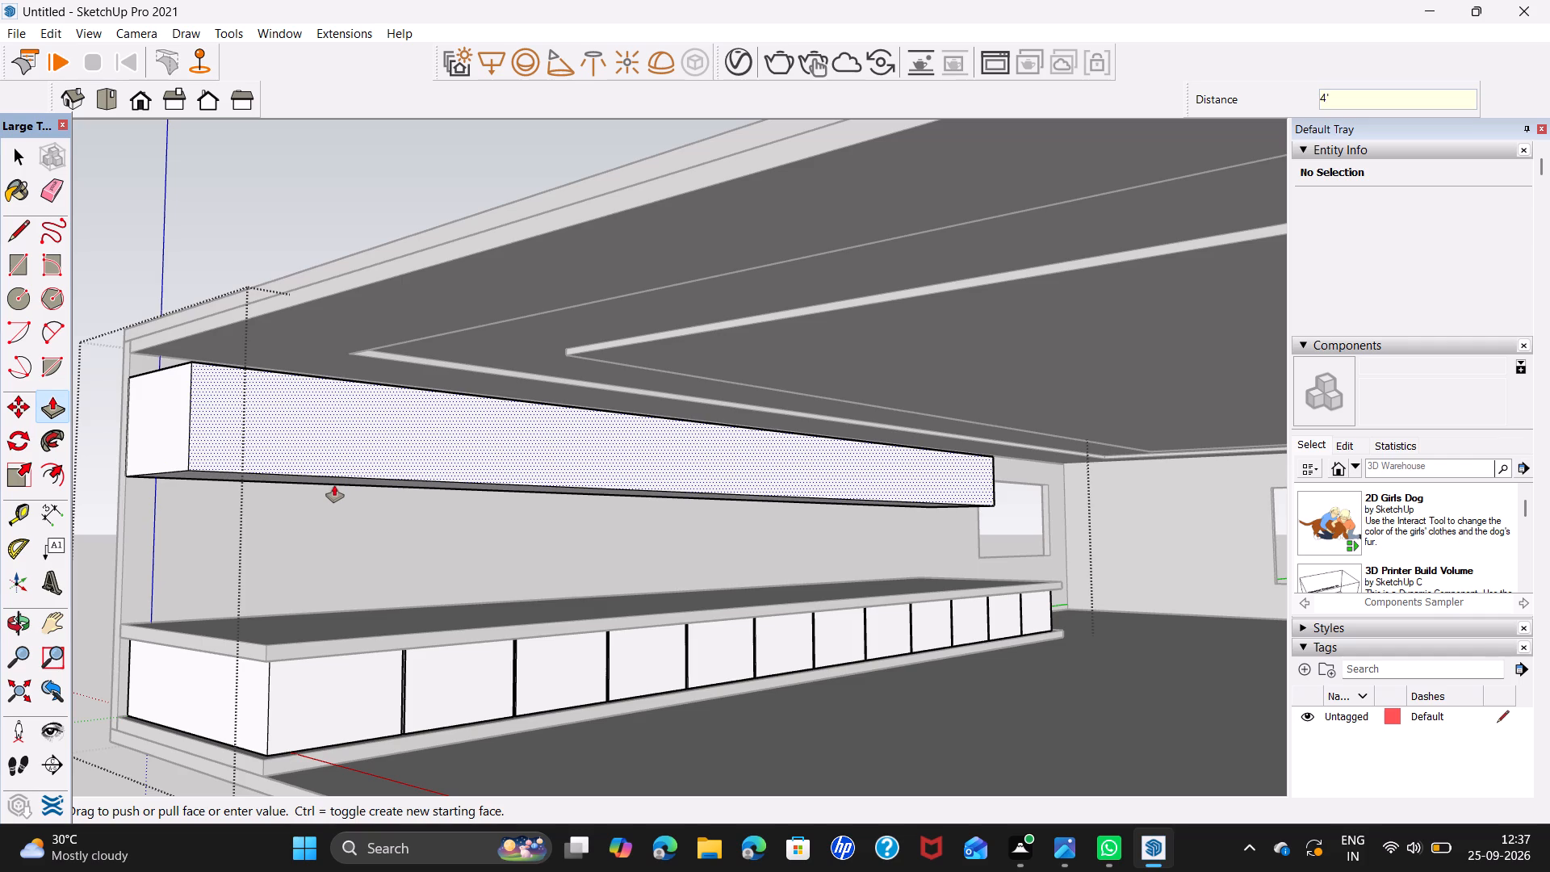
key(Return)
key(space)
Copy the near vertical edge of the upper cabinet front to its far end, dividing the front into 12 equal parts.
middle_drag(315, 599, 295, 705)
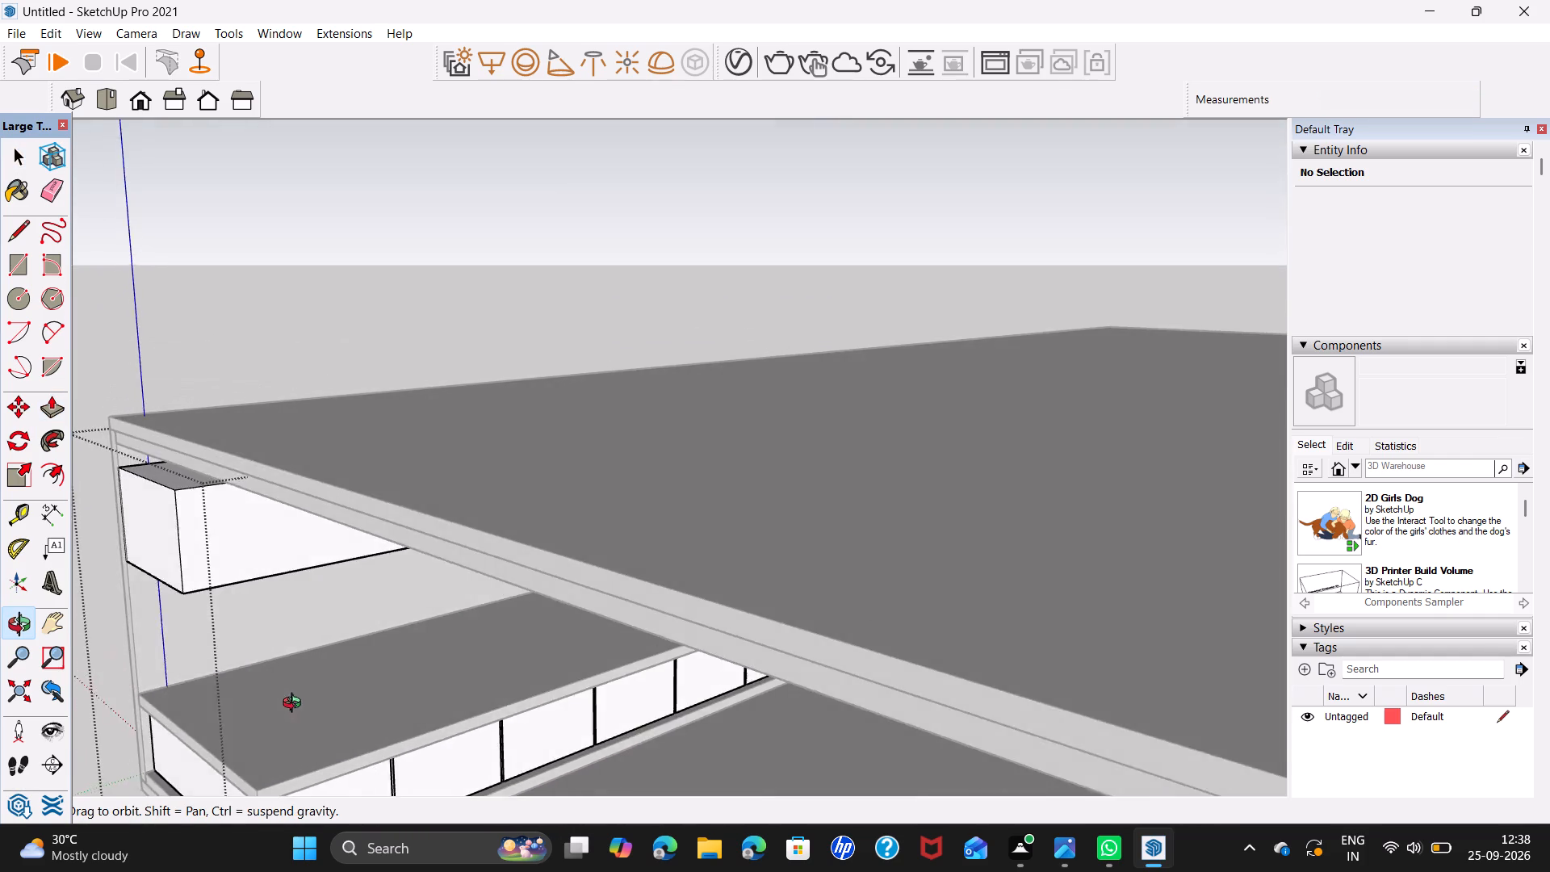
middle_drag(295, 705, 293, 620)
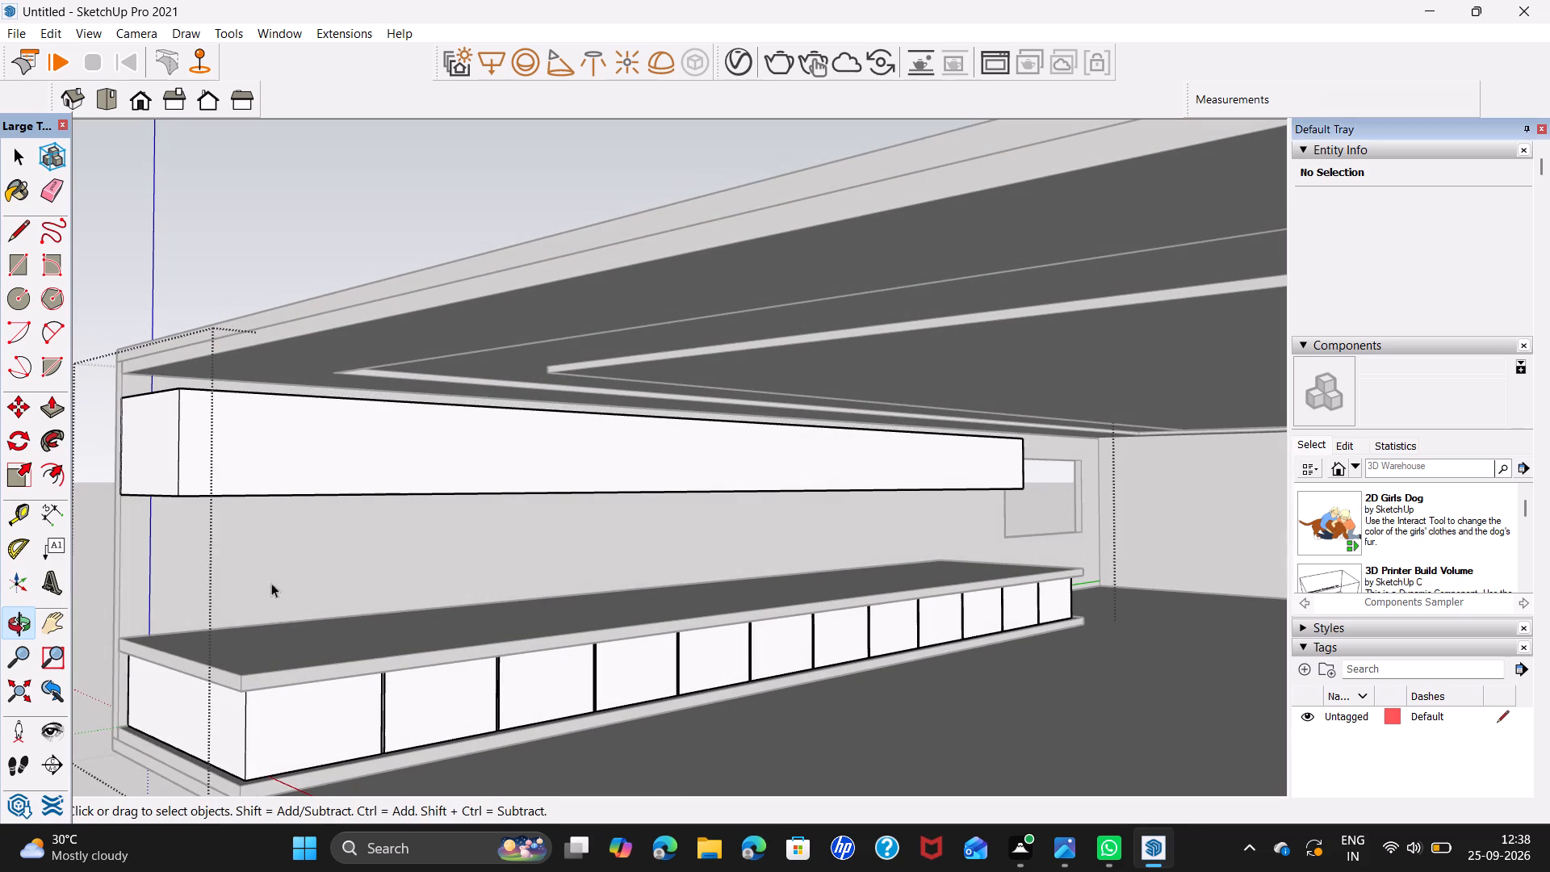
scroll(203, 471, up, 6)
click(160, 509)
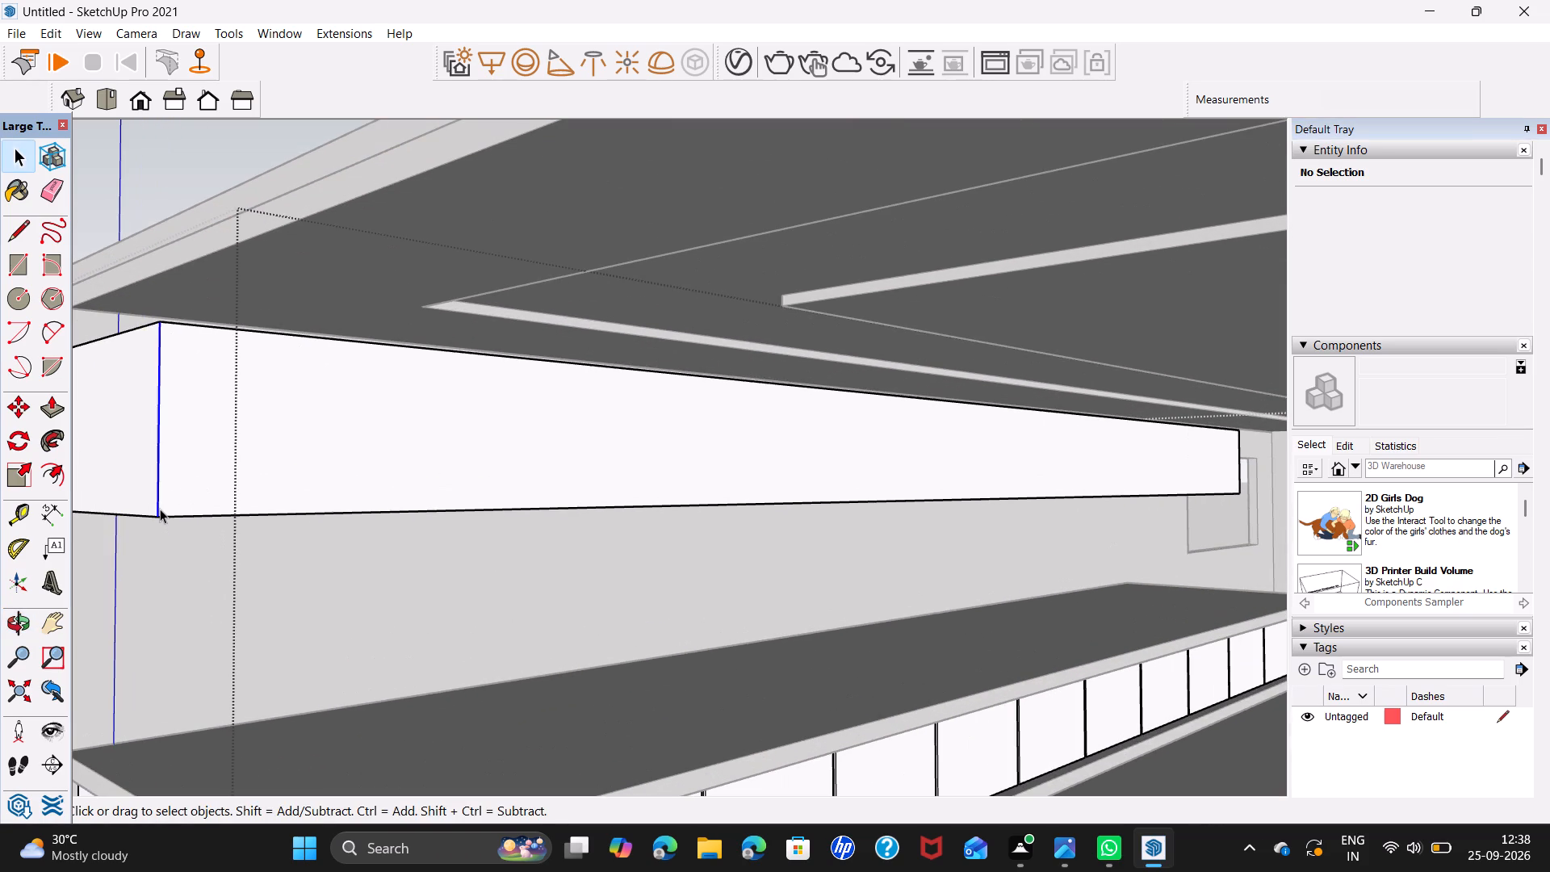
key(m)
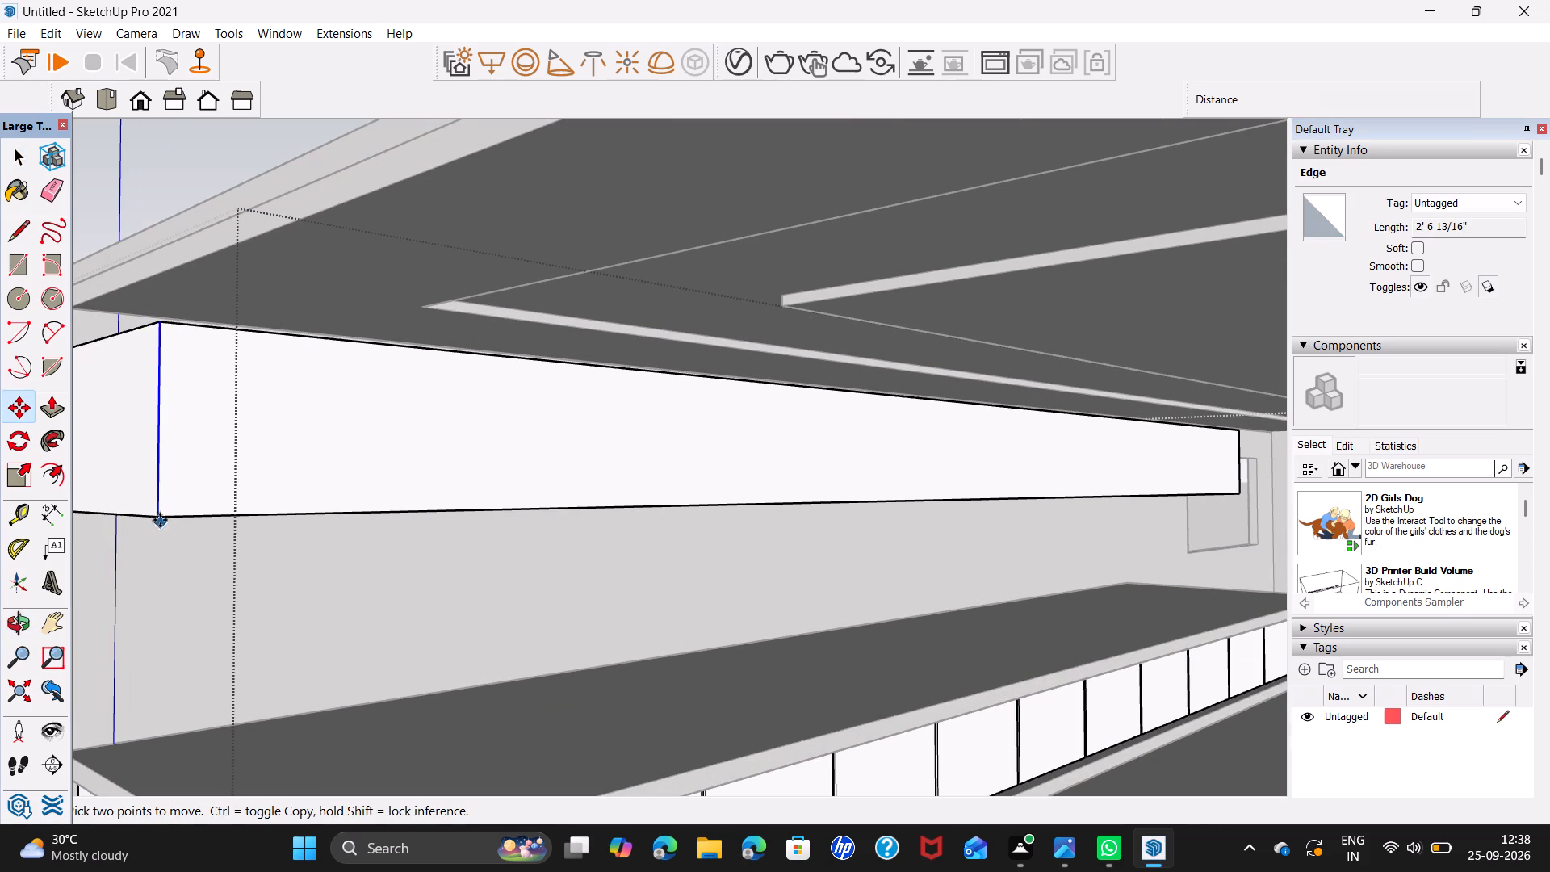
click(157, 518)
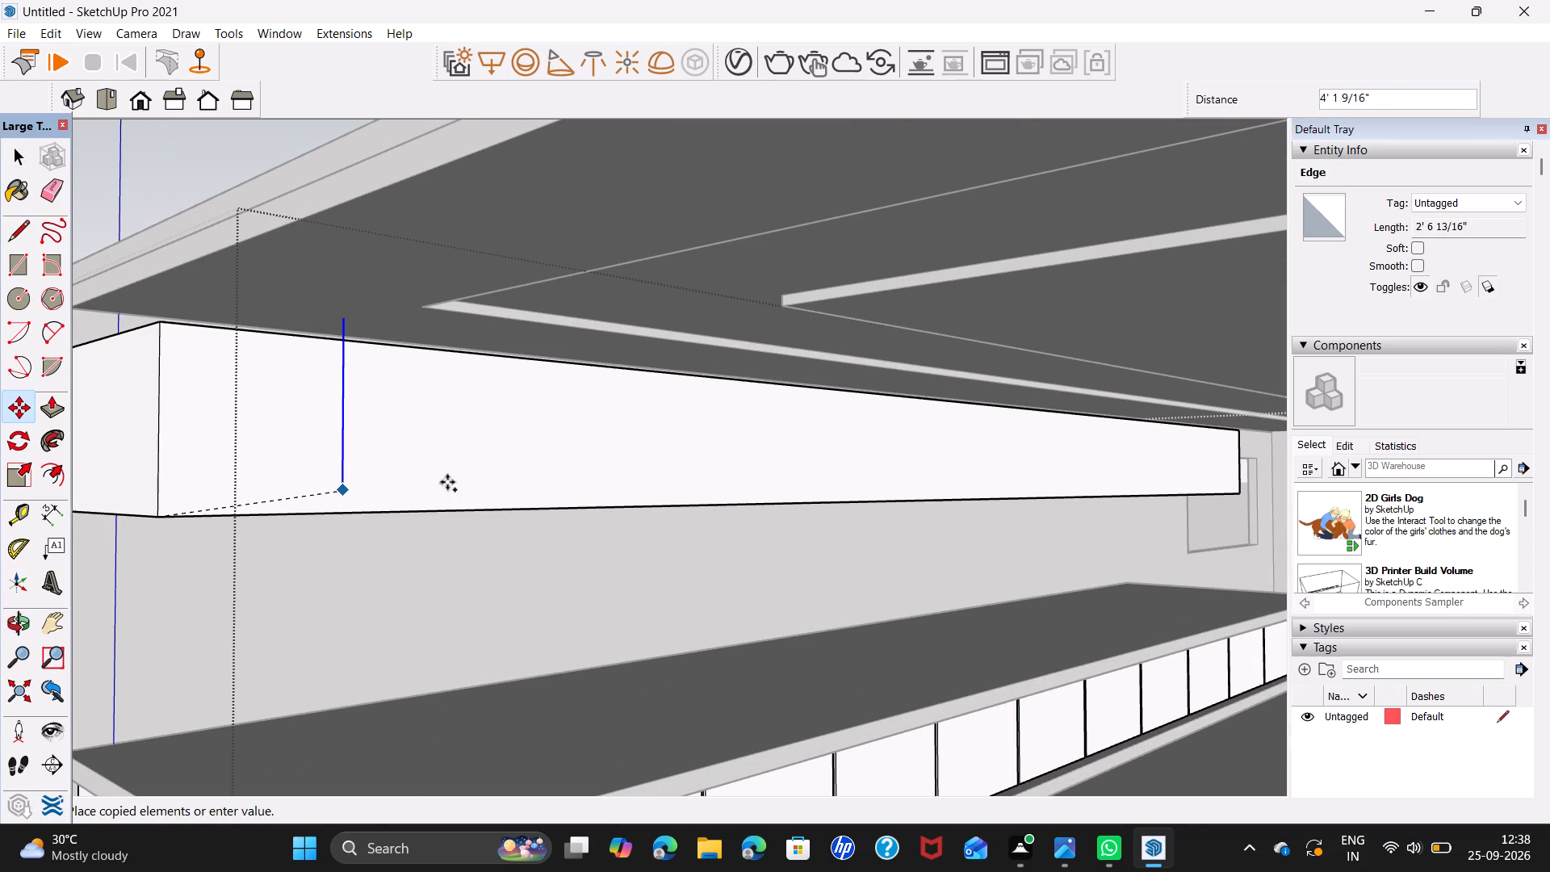
click(1235, 491)
text(/12)
key(Return)
key(space)
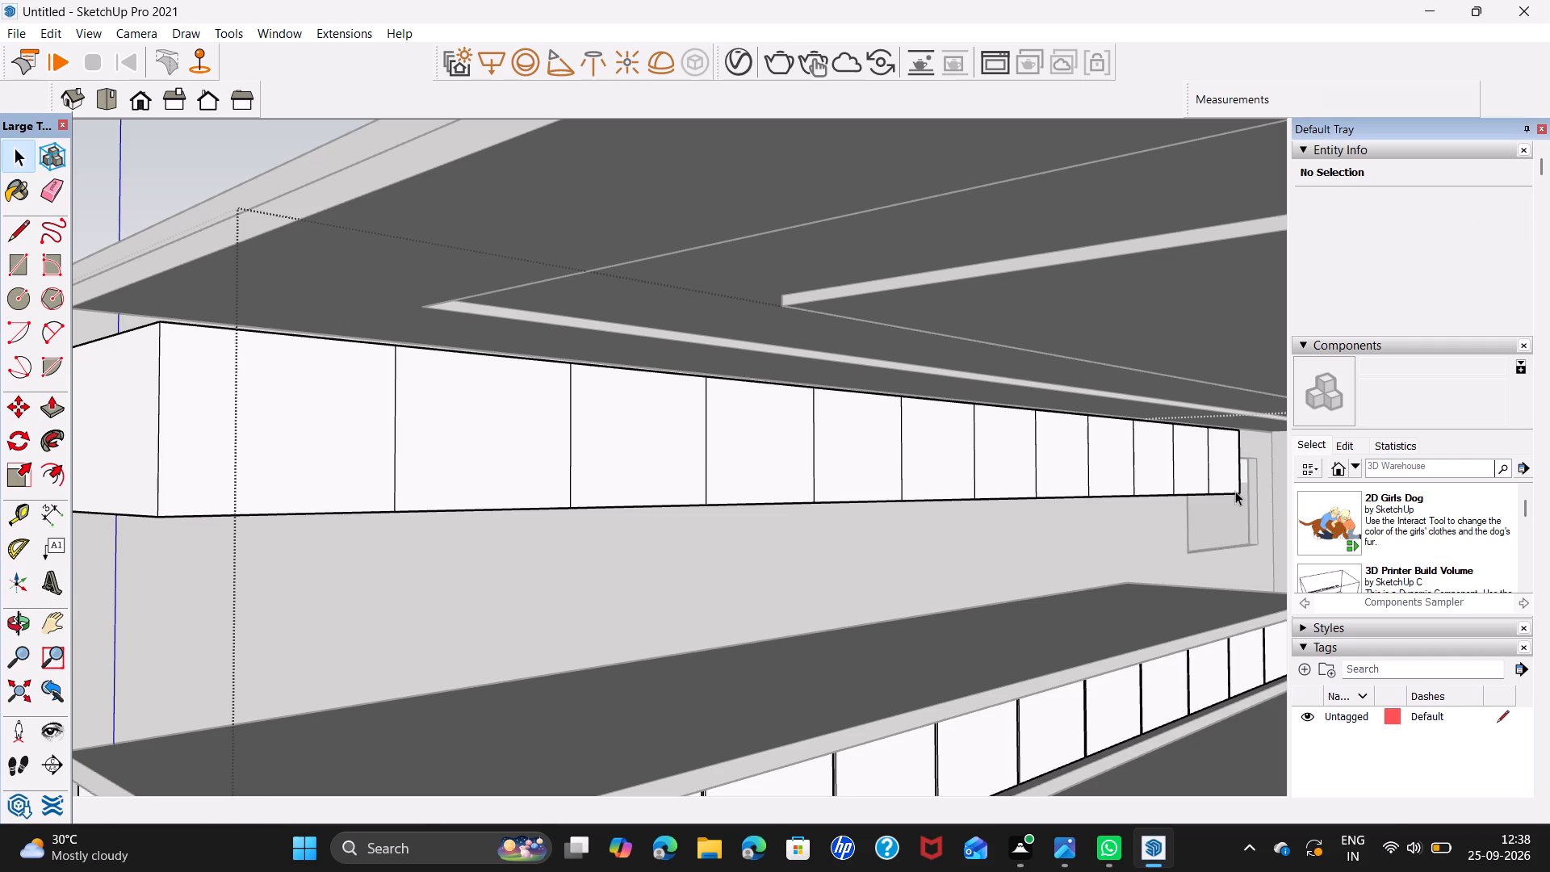
Copy the first divider line of the upper cabinet front 0.5" toward the far end.
click(397, 507)
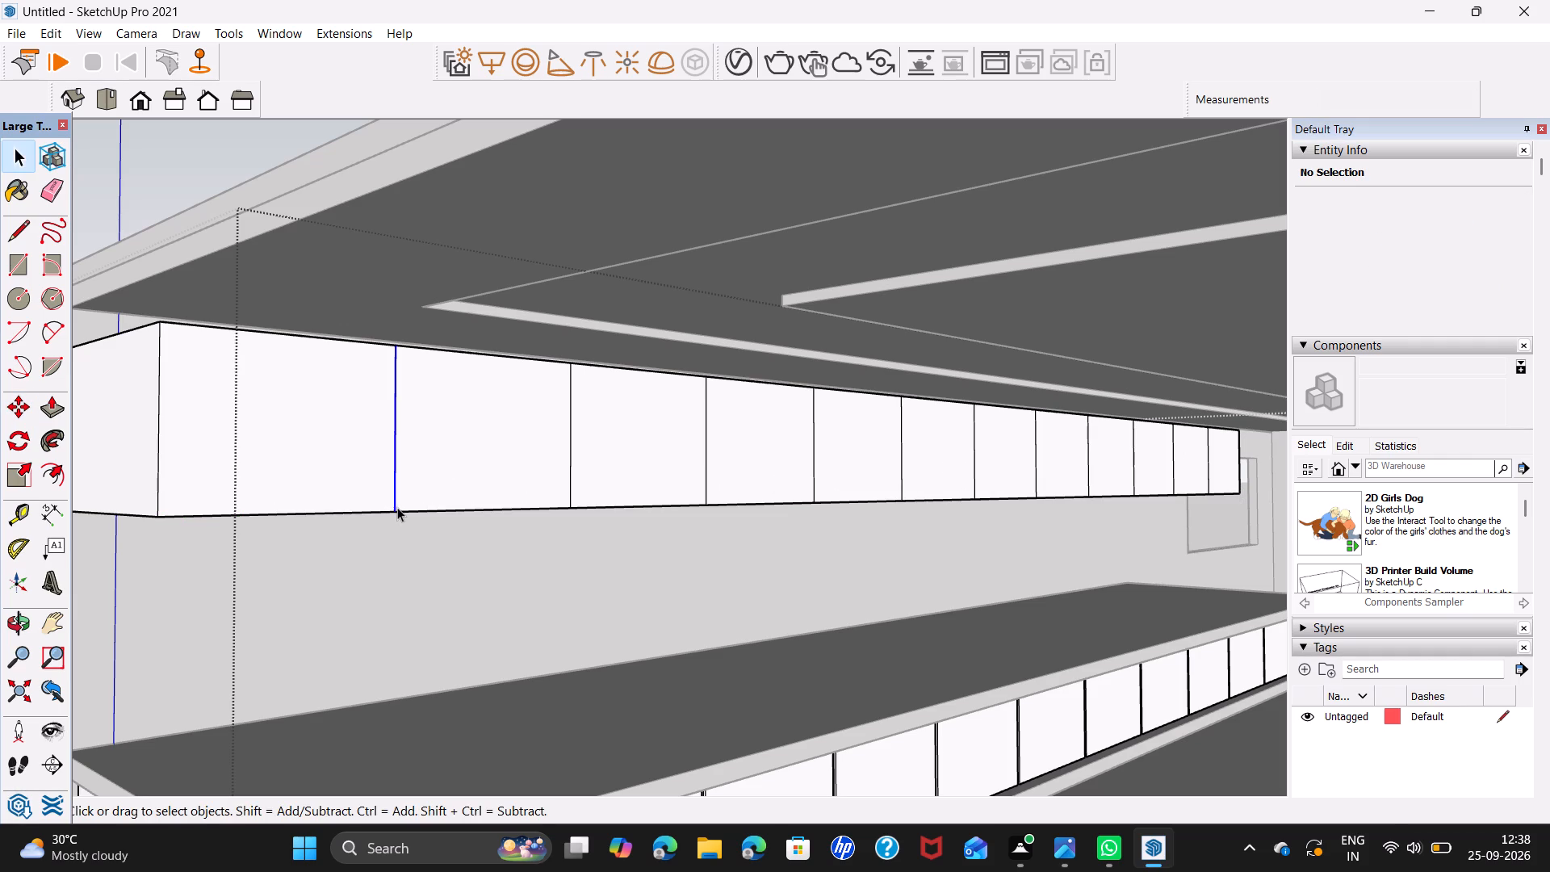
key(m)
click(399, 508)
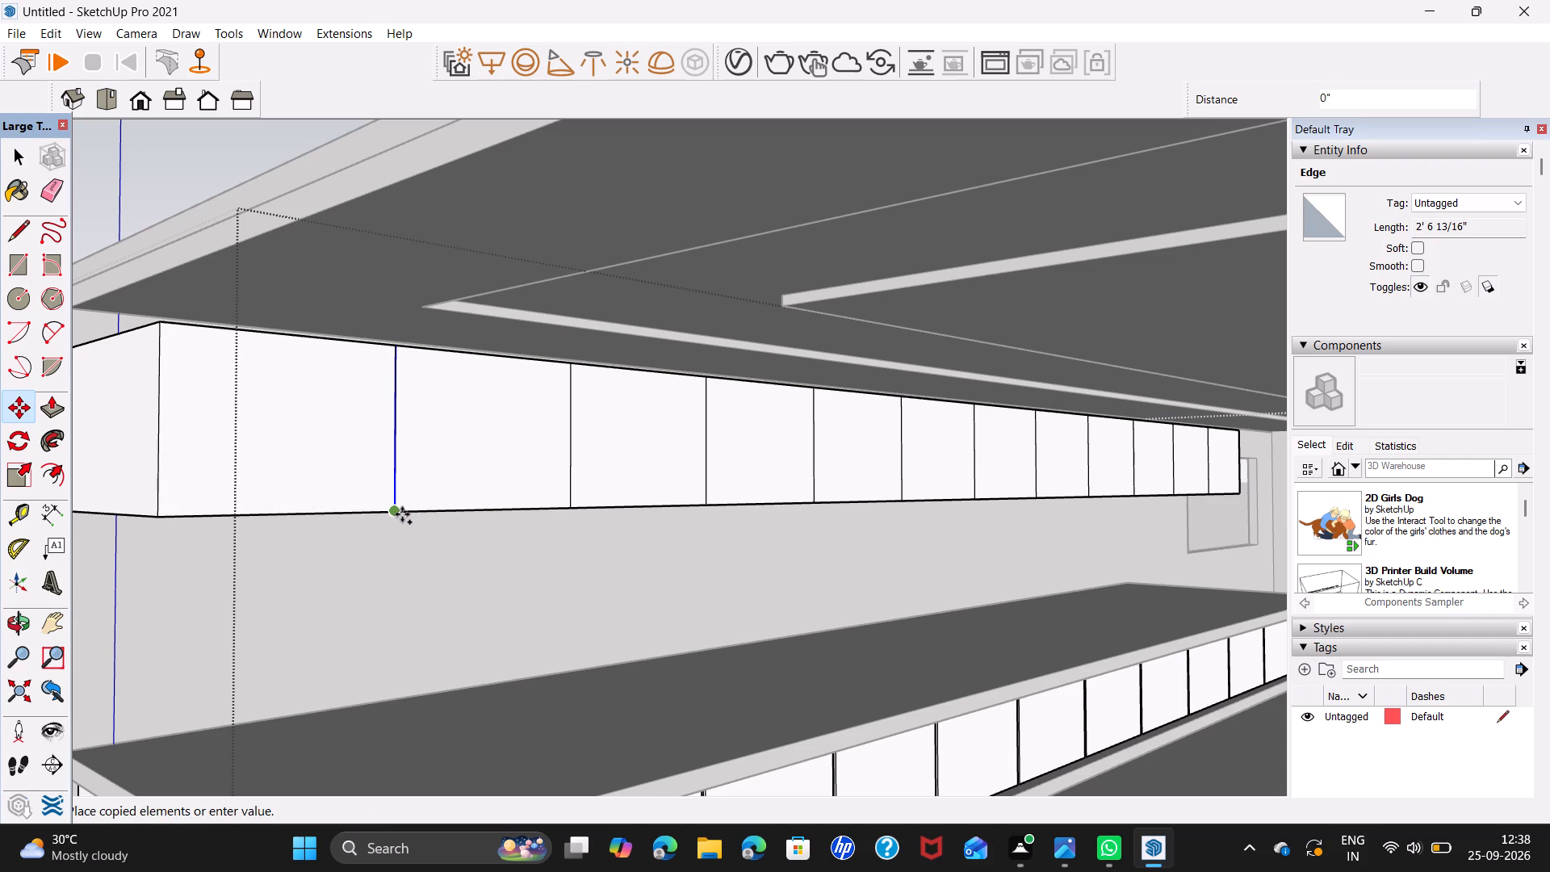
scroll(402, 509, up, 5)
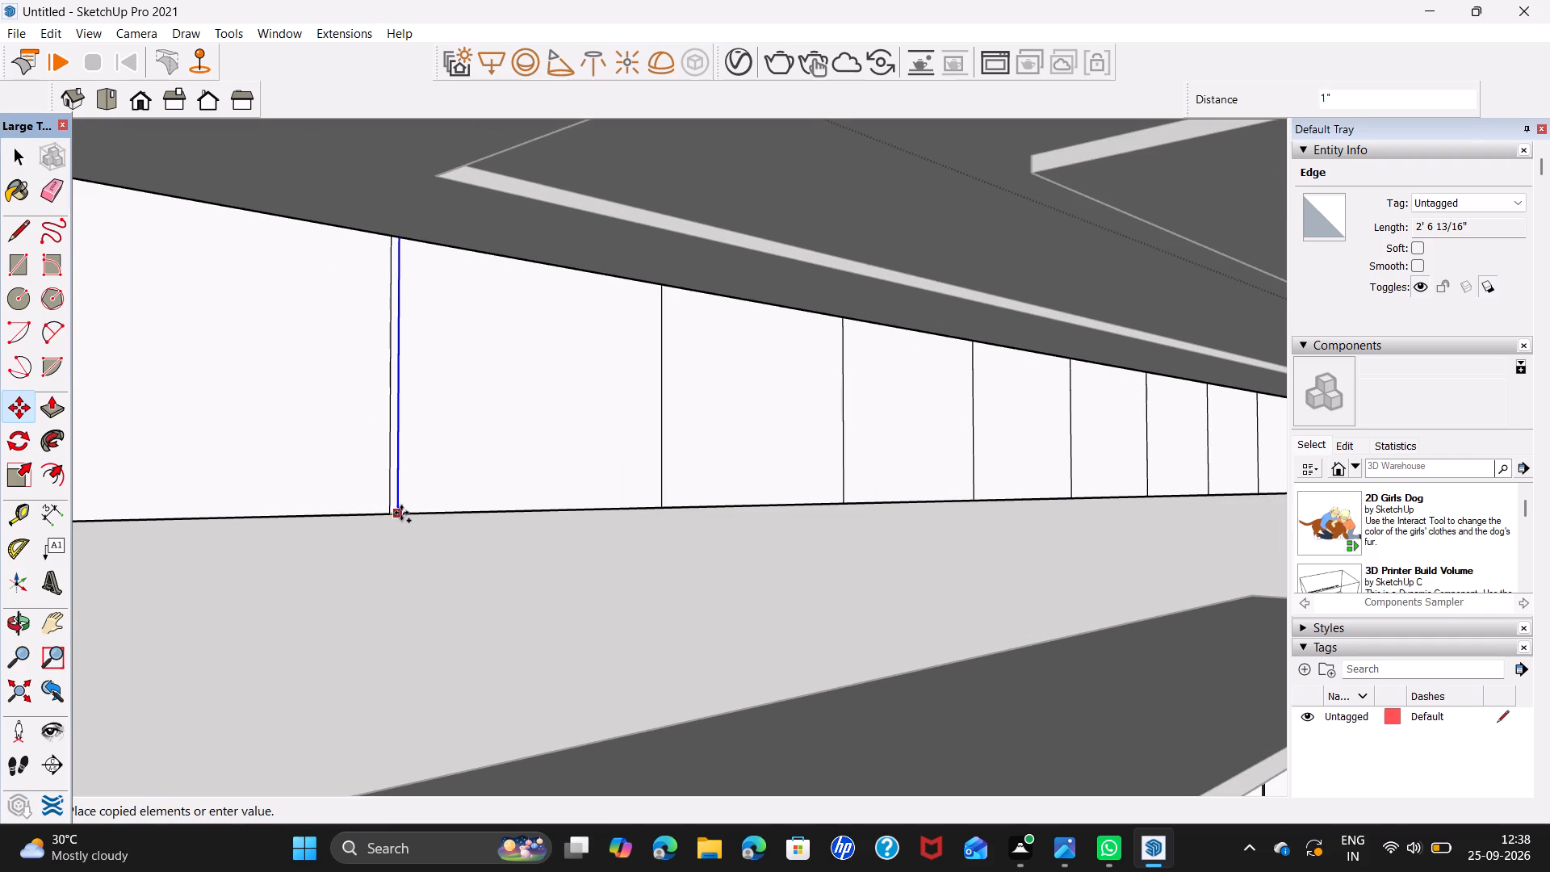
text(0.5')
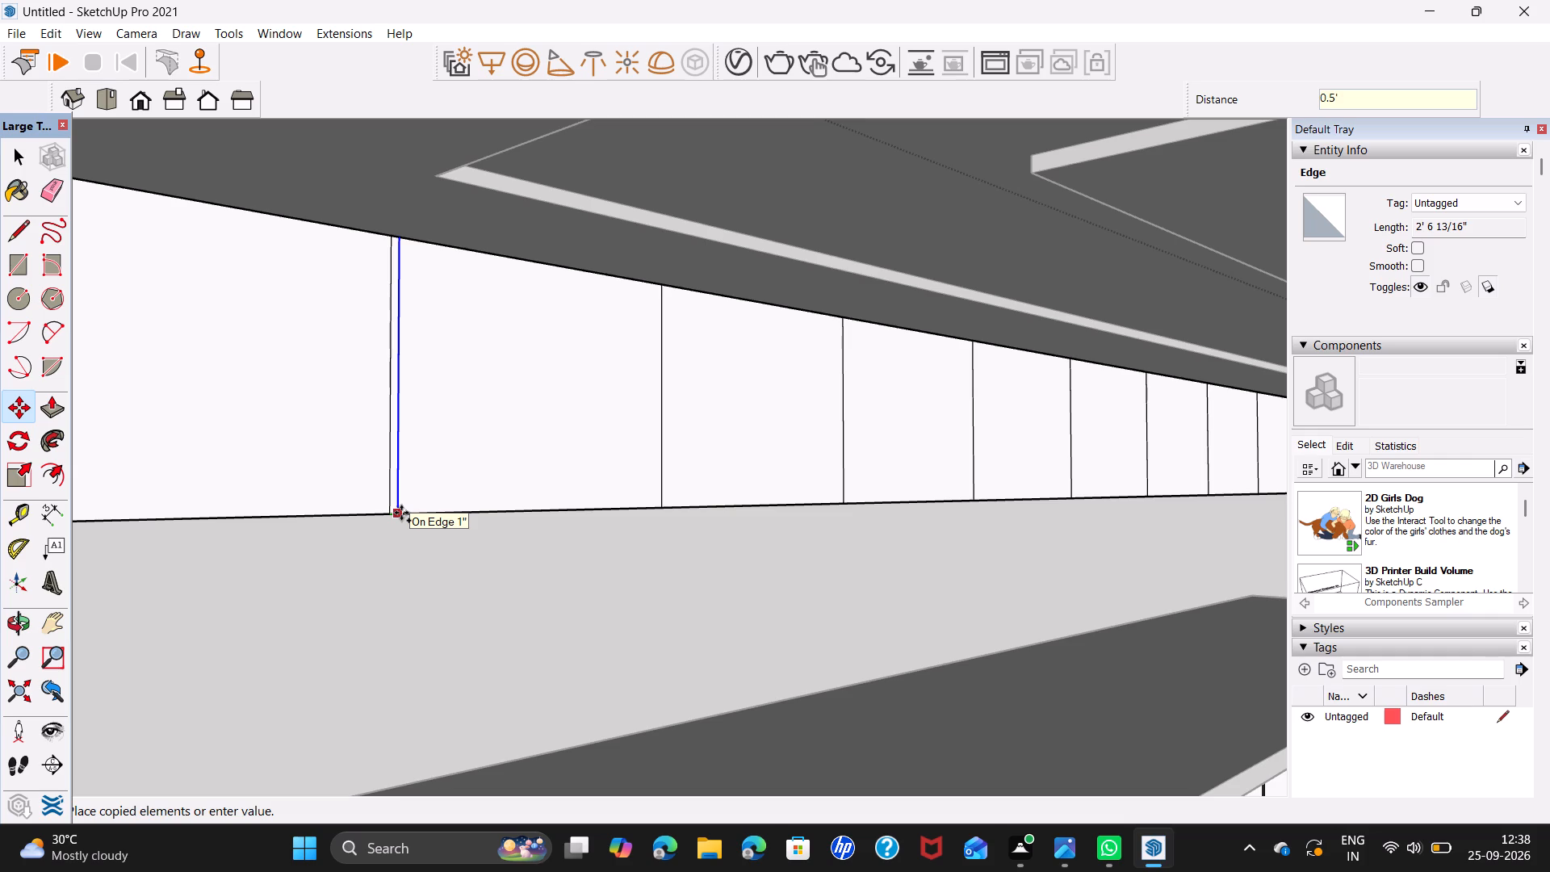
key(BackSpace)
key(Return)
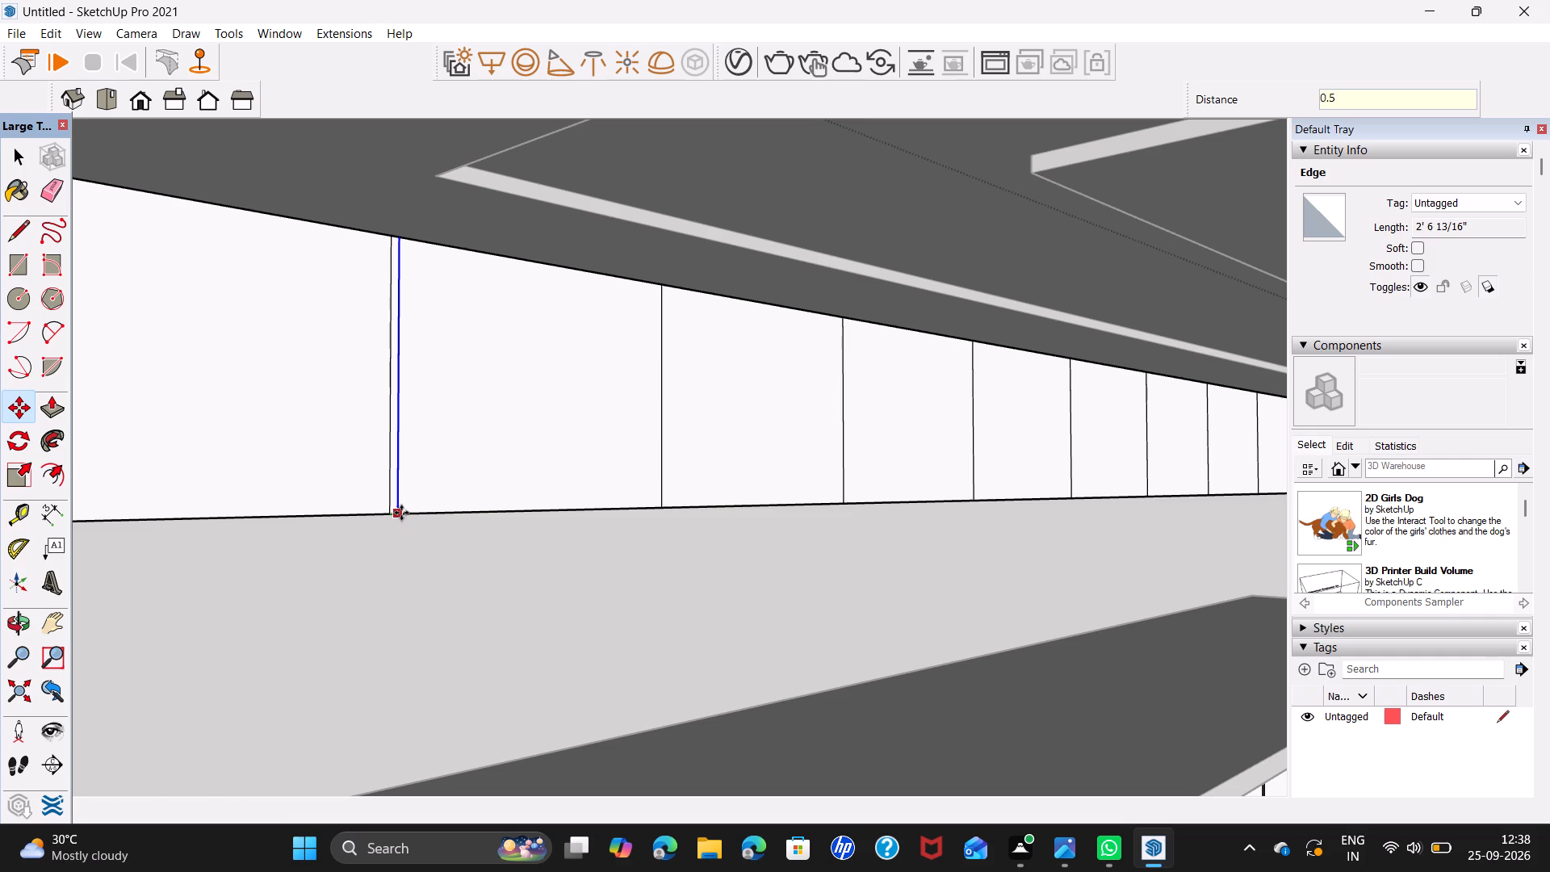
Copy the offset line 1" back toward the near end, past the original first divider line.
scroll(397, 514, up, 5)
click(392, 514)
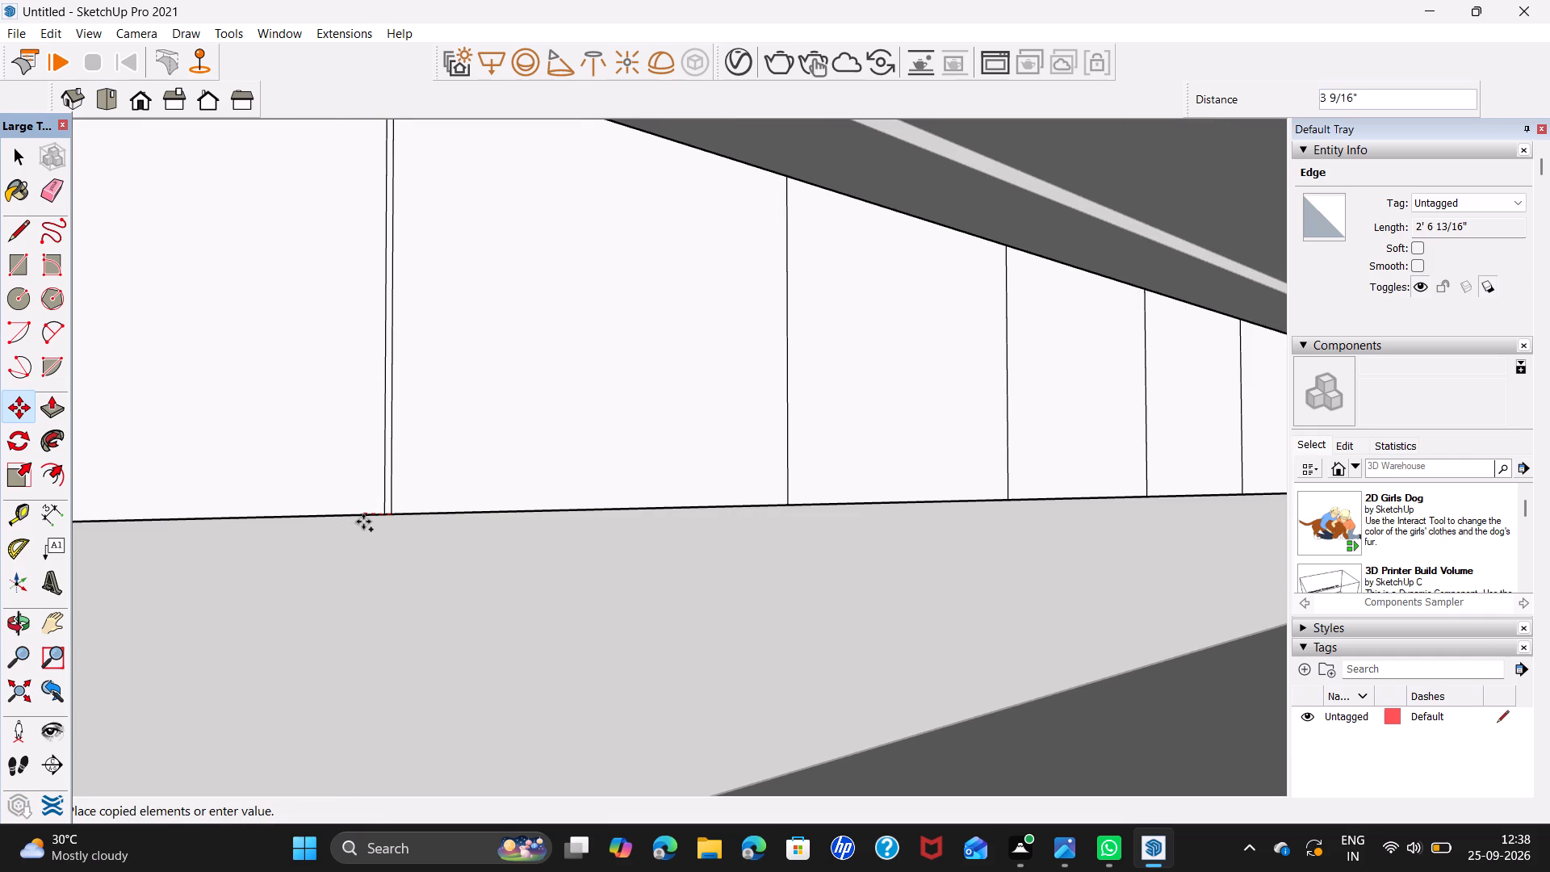
key(1)
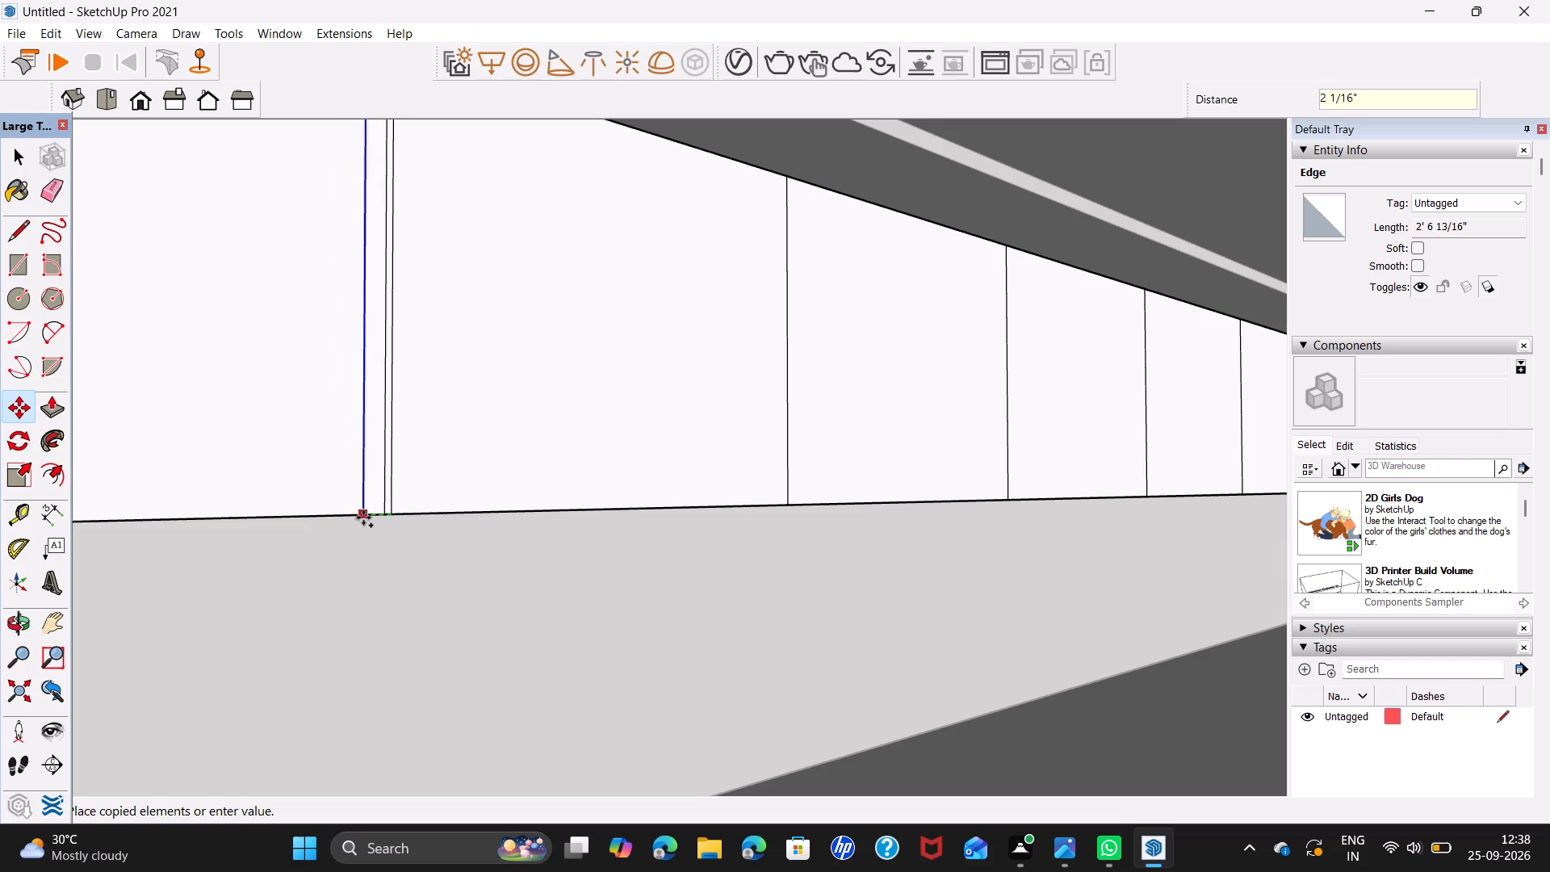
key(Return)
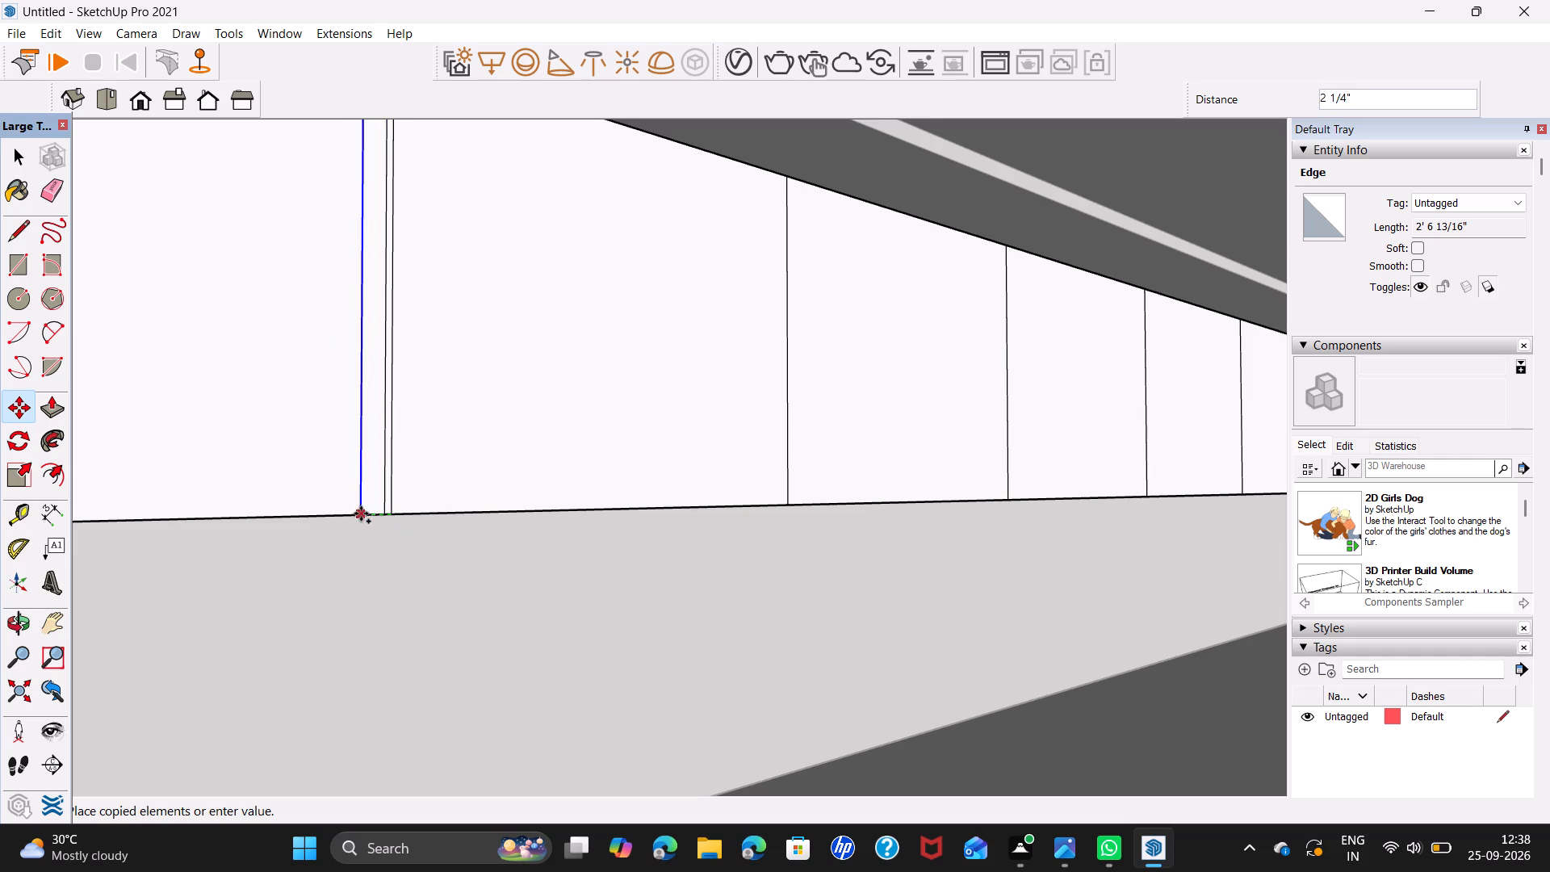
key(1)
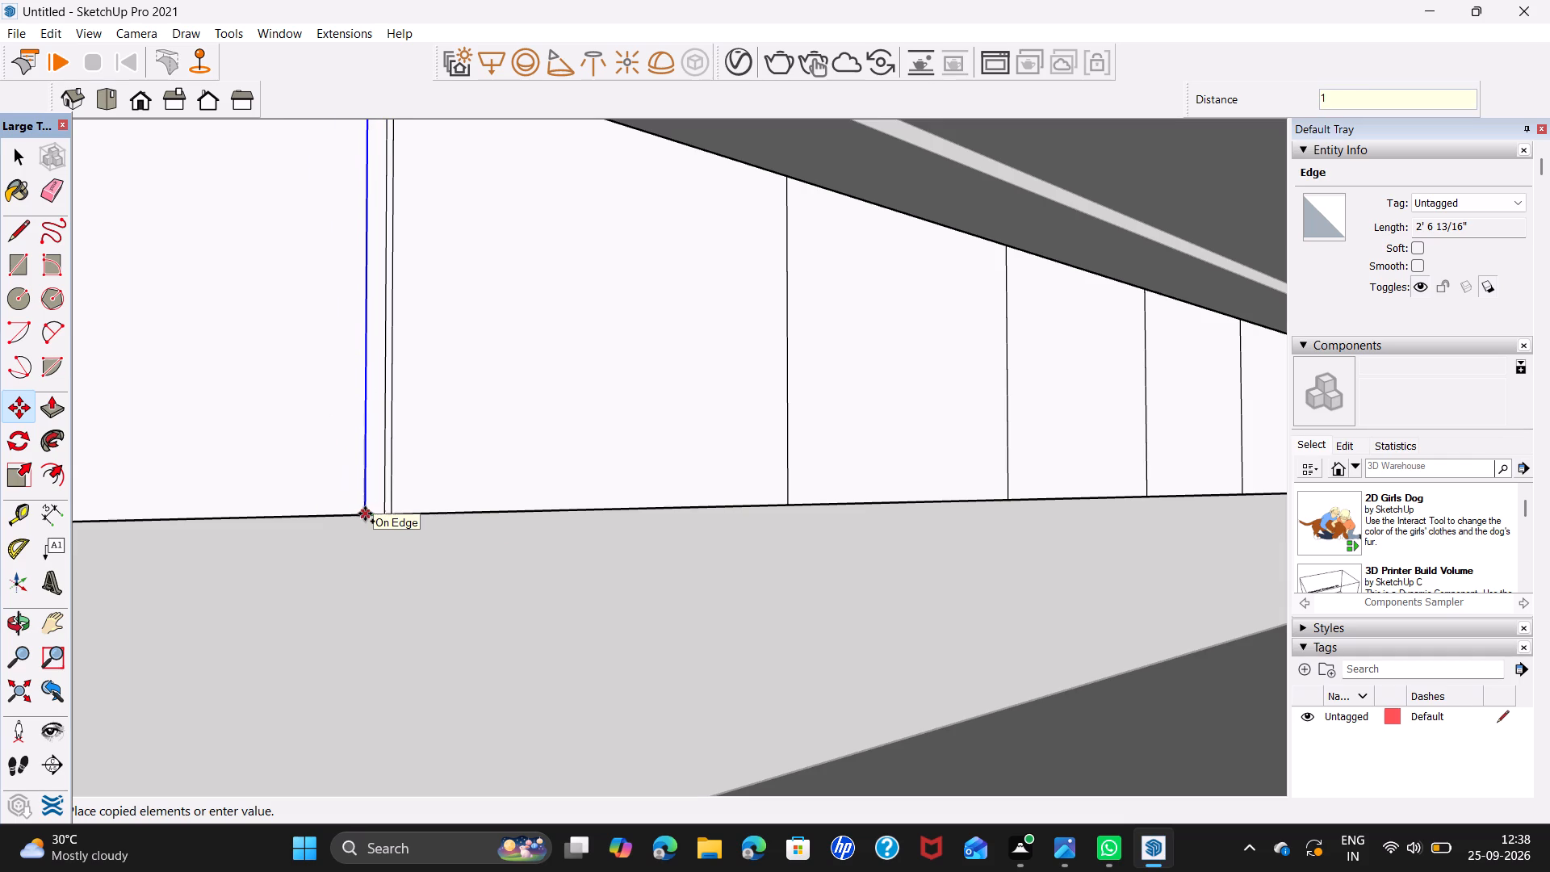
key(Return)
key(b)
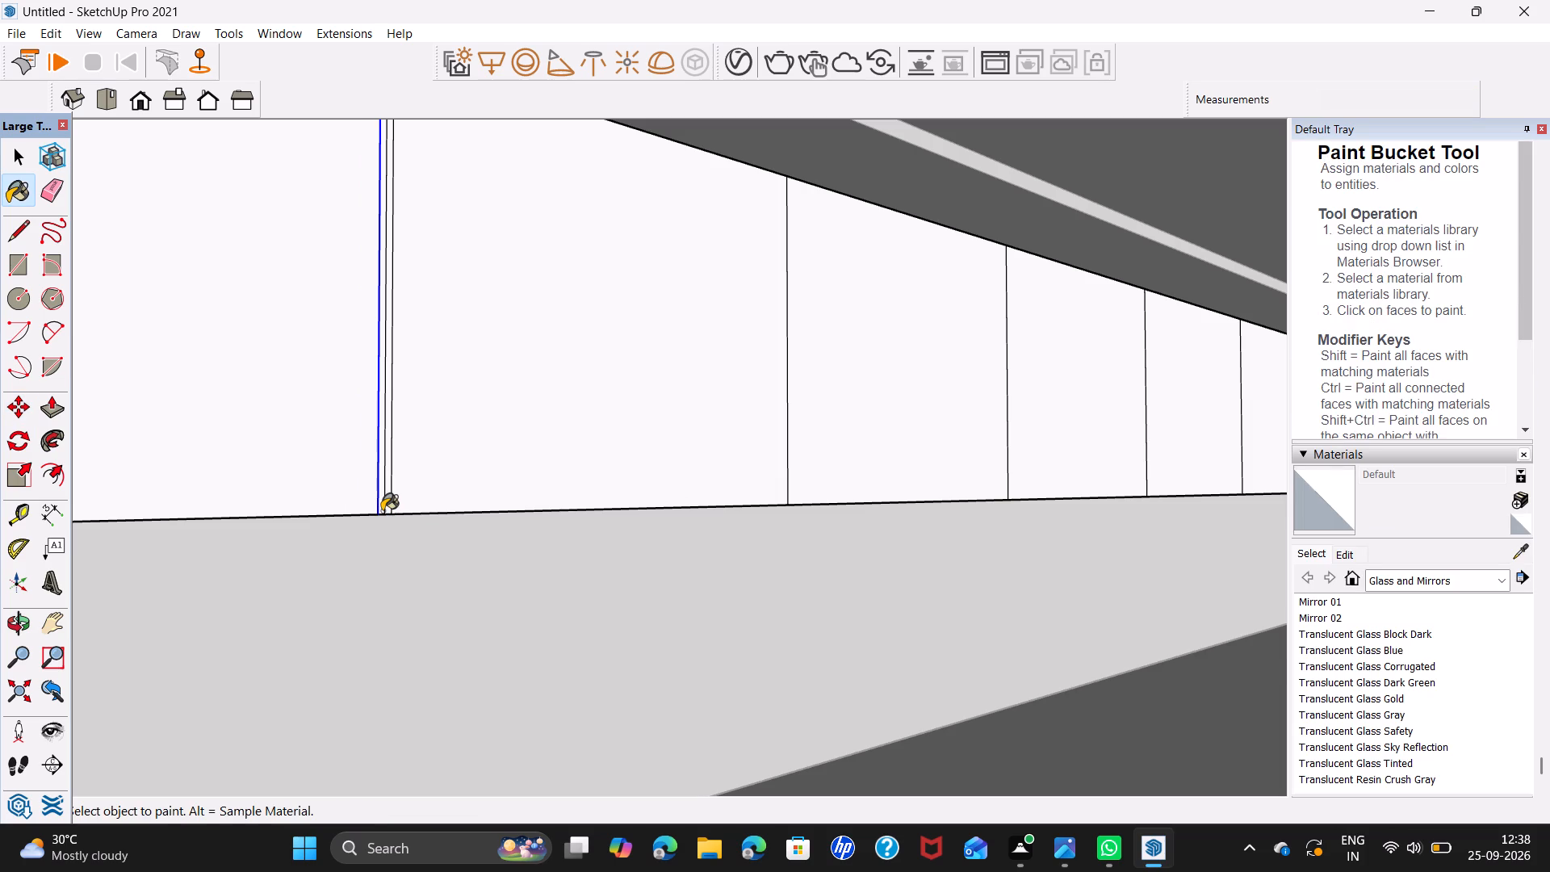
key(space)
key(space)
key(space)
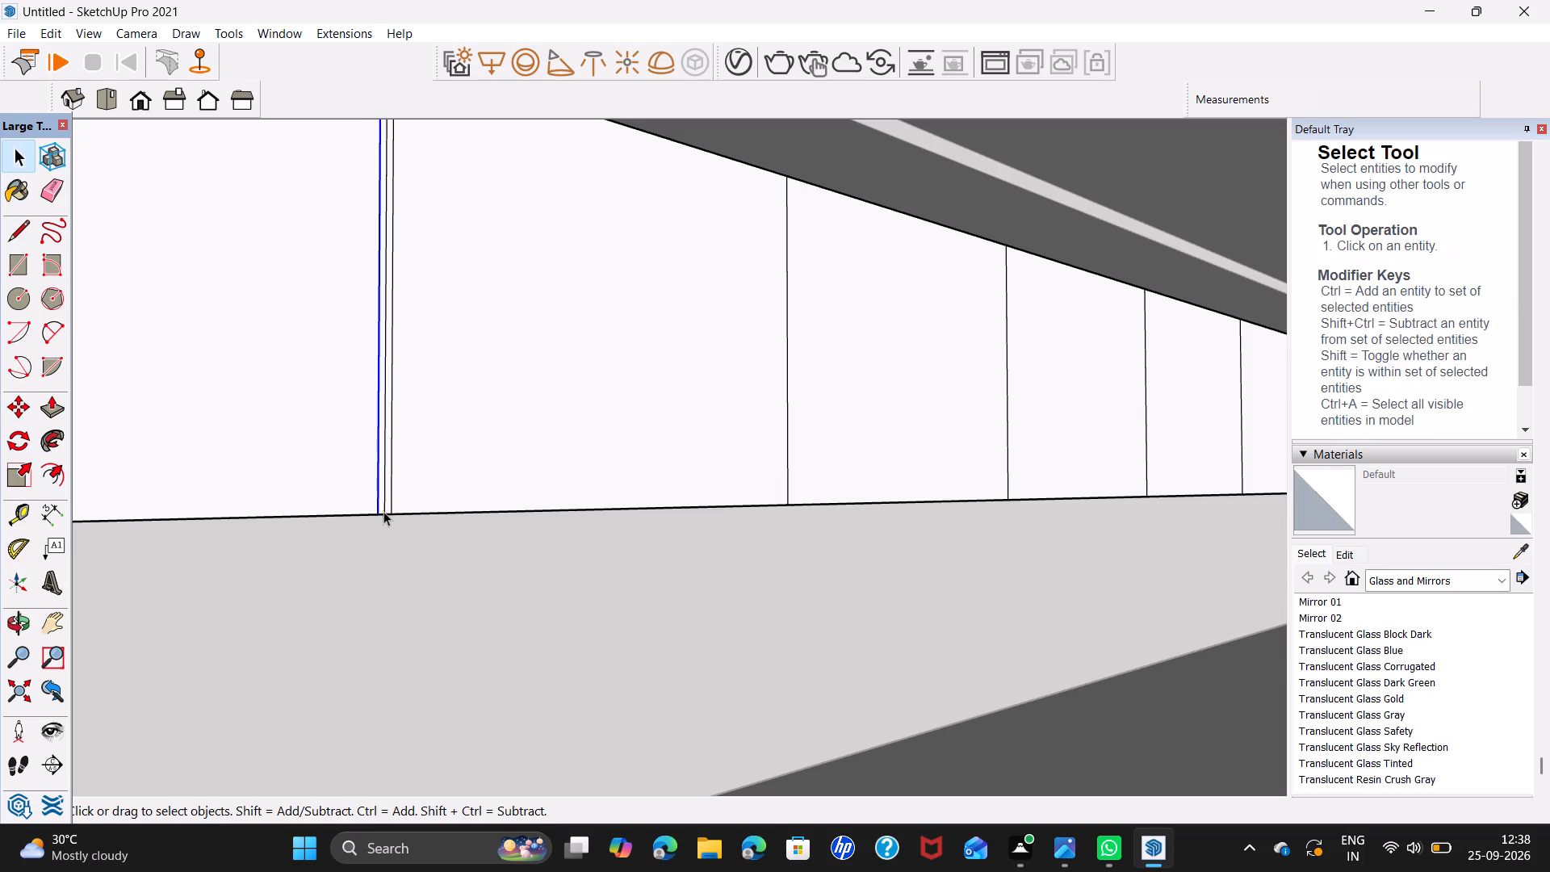
Delete the original divider line in the middle, leaving a single 1" strip.
scroll(383, 511, up, 5)
click(383, 511)
key(Delete)
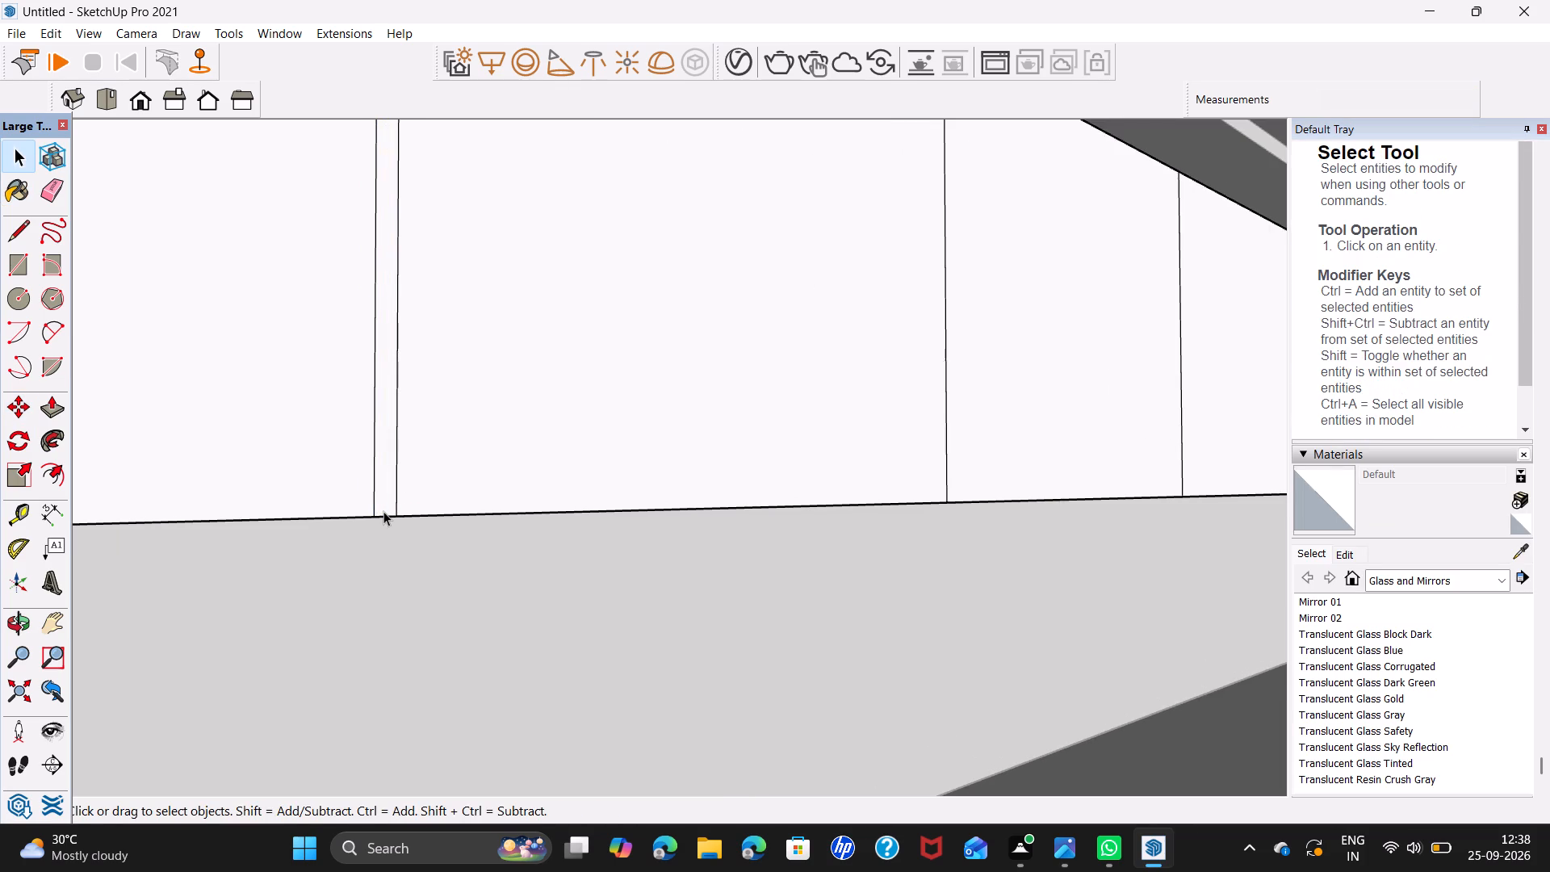
Copy the 1" divider strip from its bottom midpoint onto the second divider line, about 3' 6 1/4" along the front.
click(392, 501)
key(m)
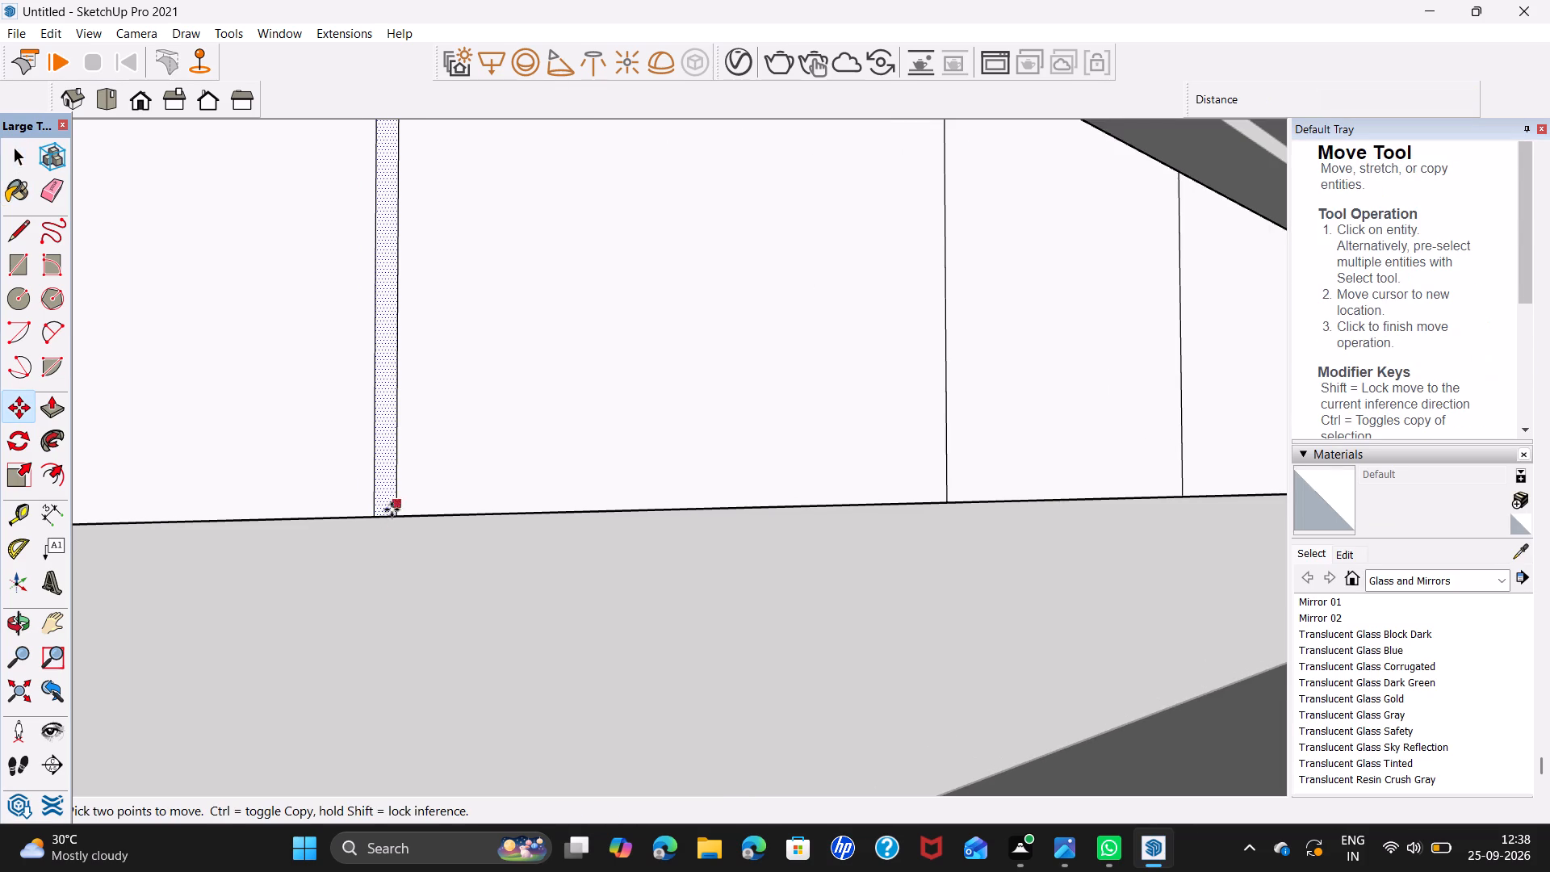
scroll(392, 514, up, 6)
click(387, 516)
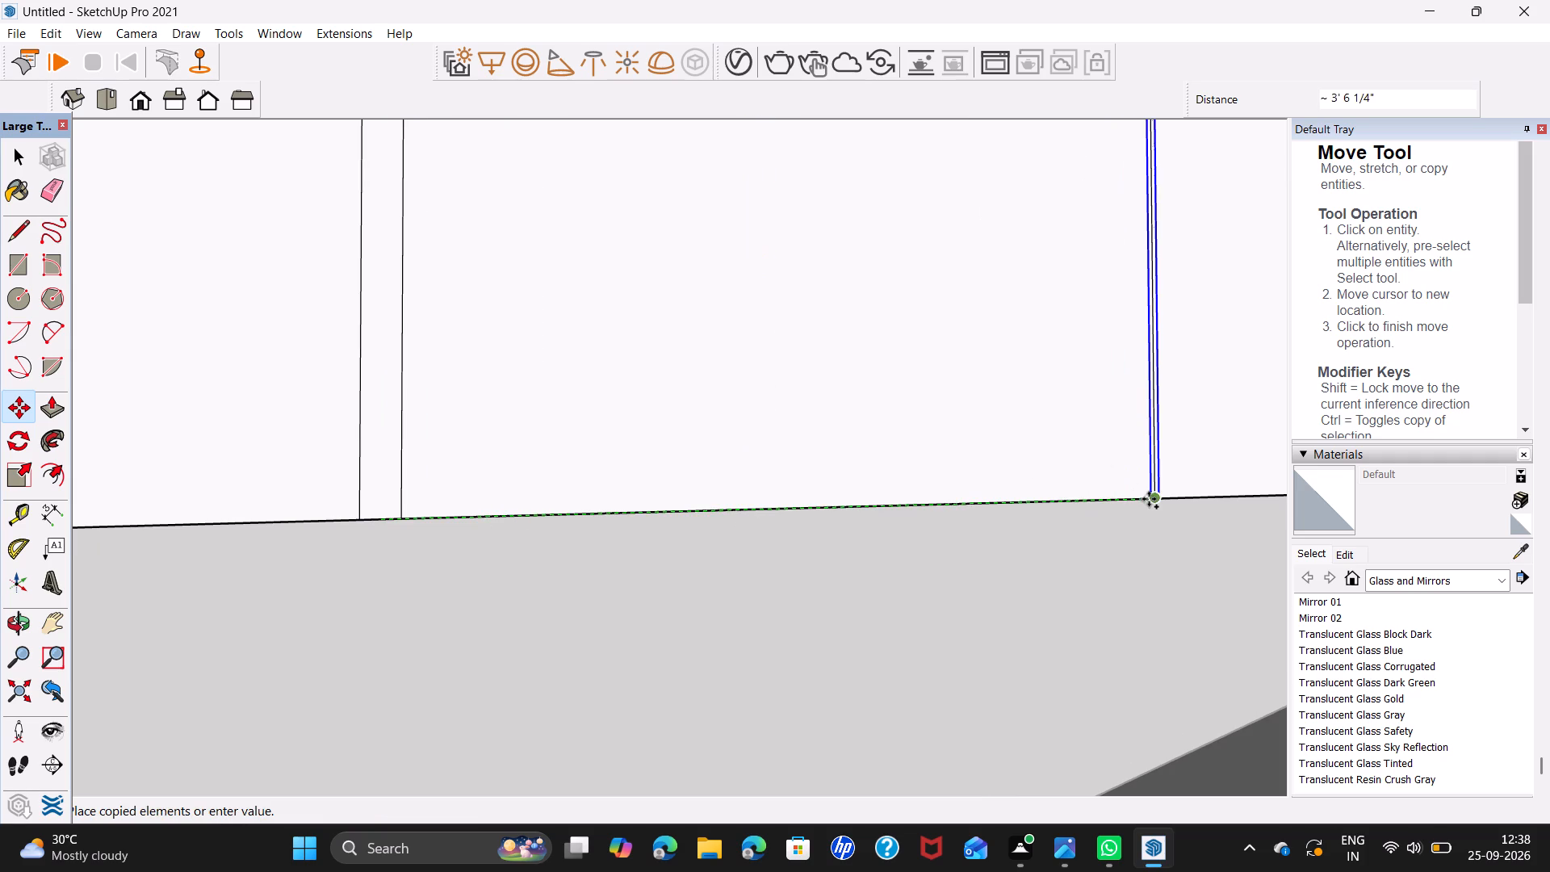
scroll(1150, 498, up, 5)
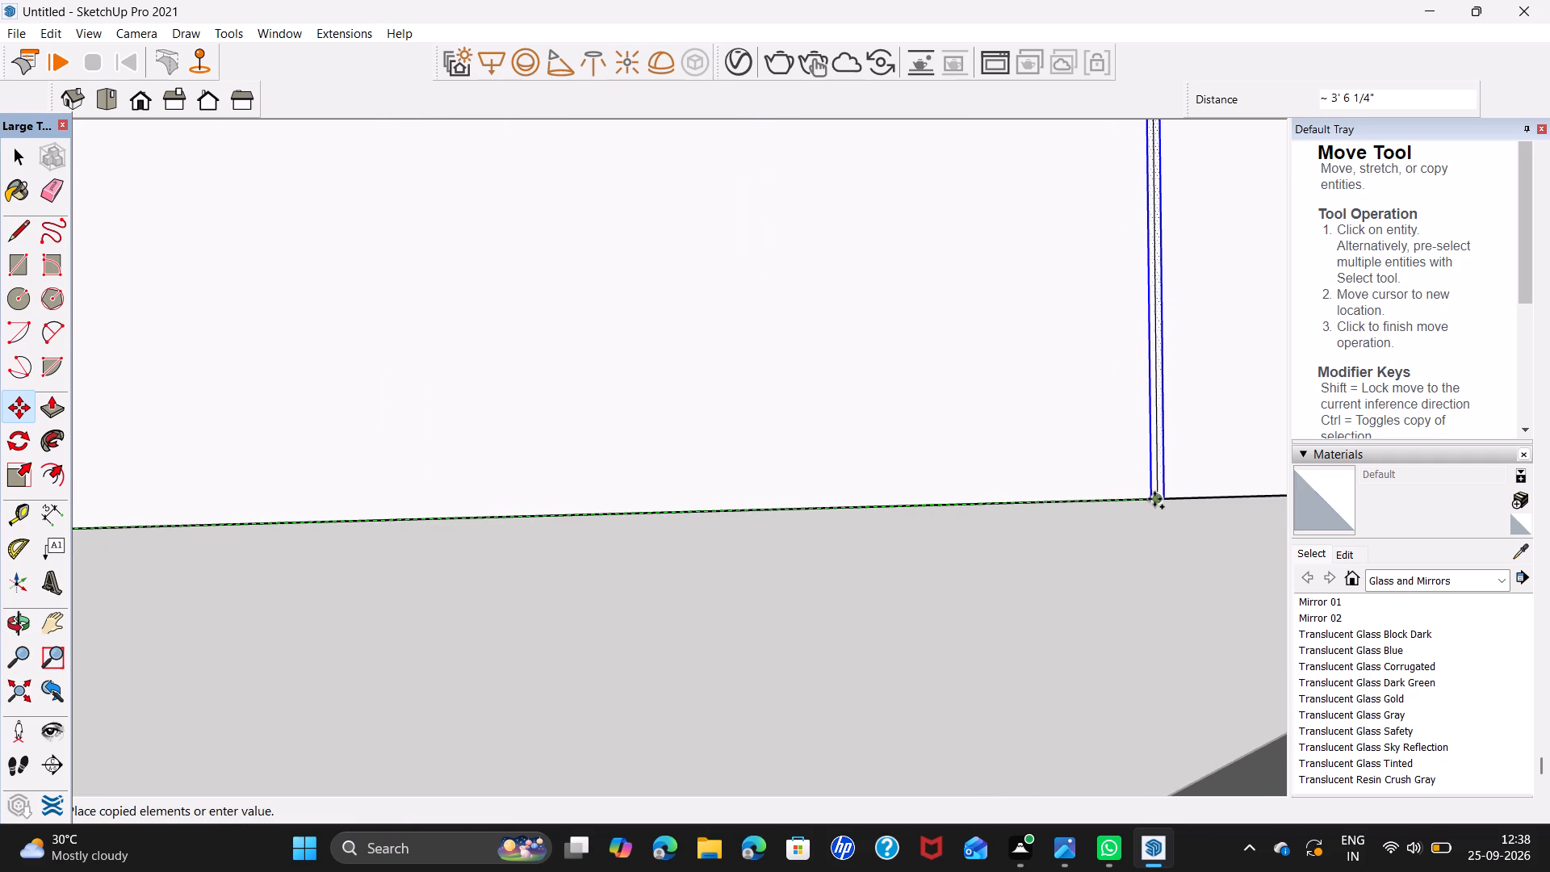
click(1155, 499)
shift+middle_drag(1162, 484, 531, 433)
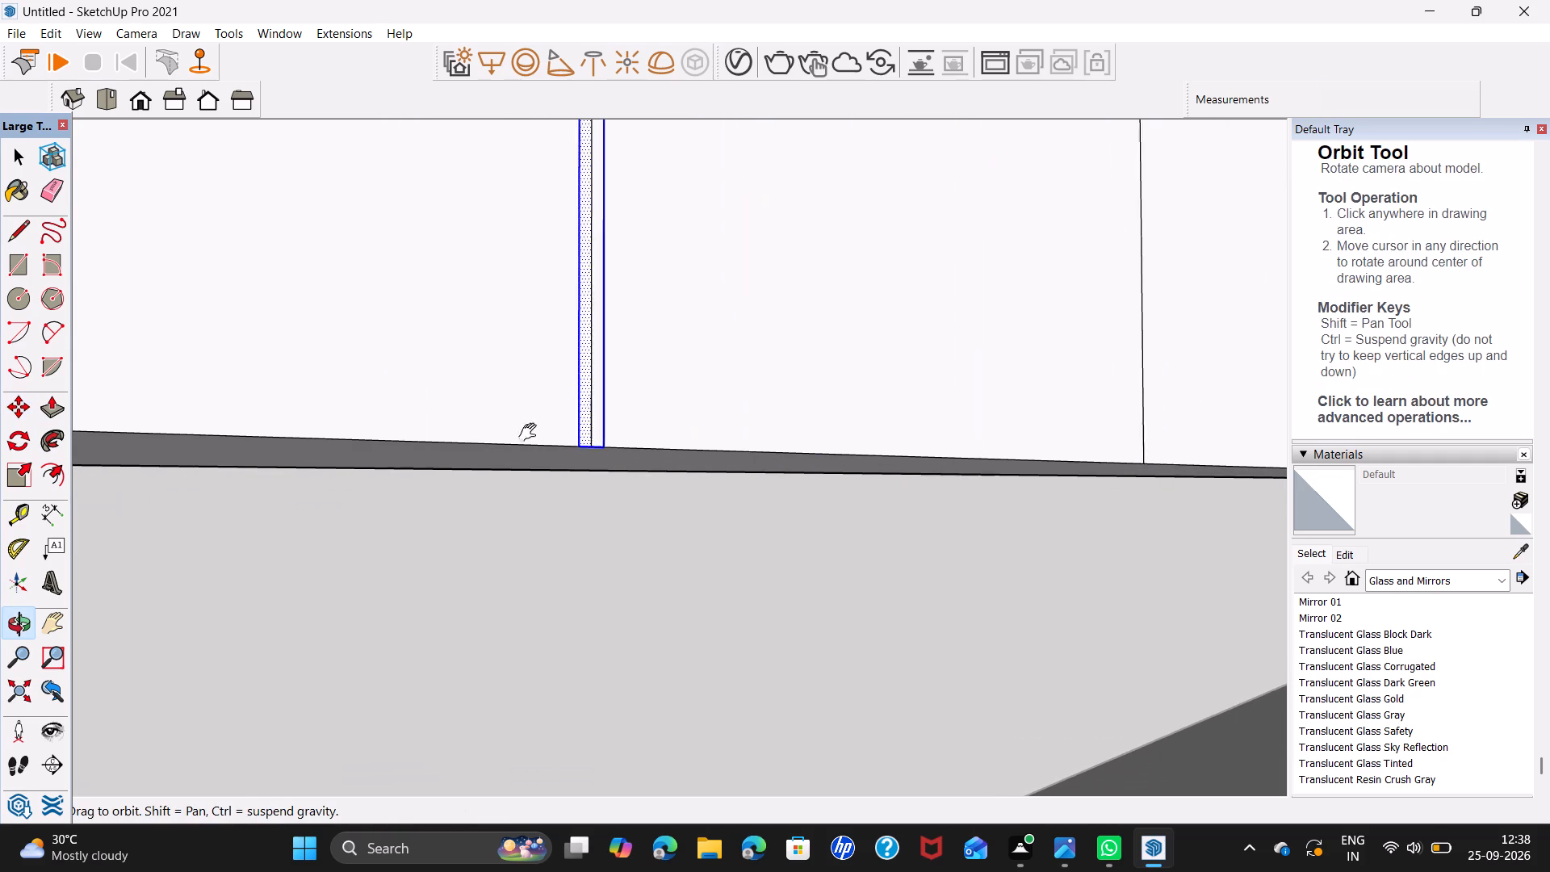
Copy the 1" divider strip from its bottom midpoint onto the next four divider lines toward the far end, about 3' 6 1/4" apart.
shift+middle_drag(531, 433, 478, 433)
click(467, 446)
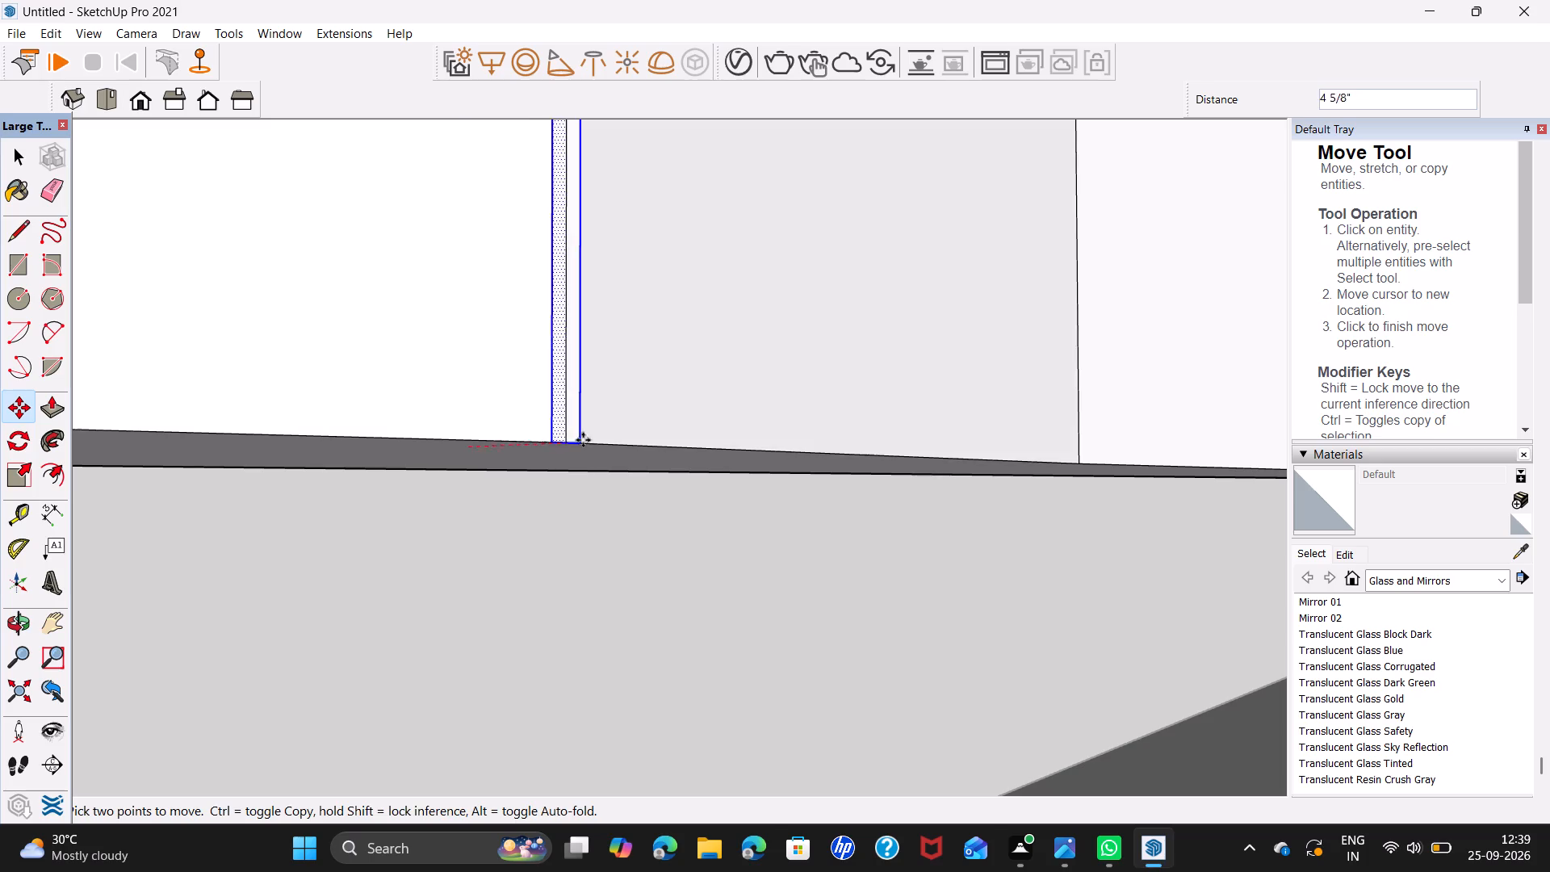
scroll(1079, 464, up, 7)
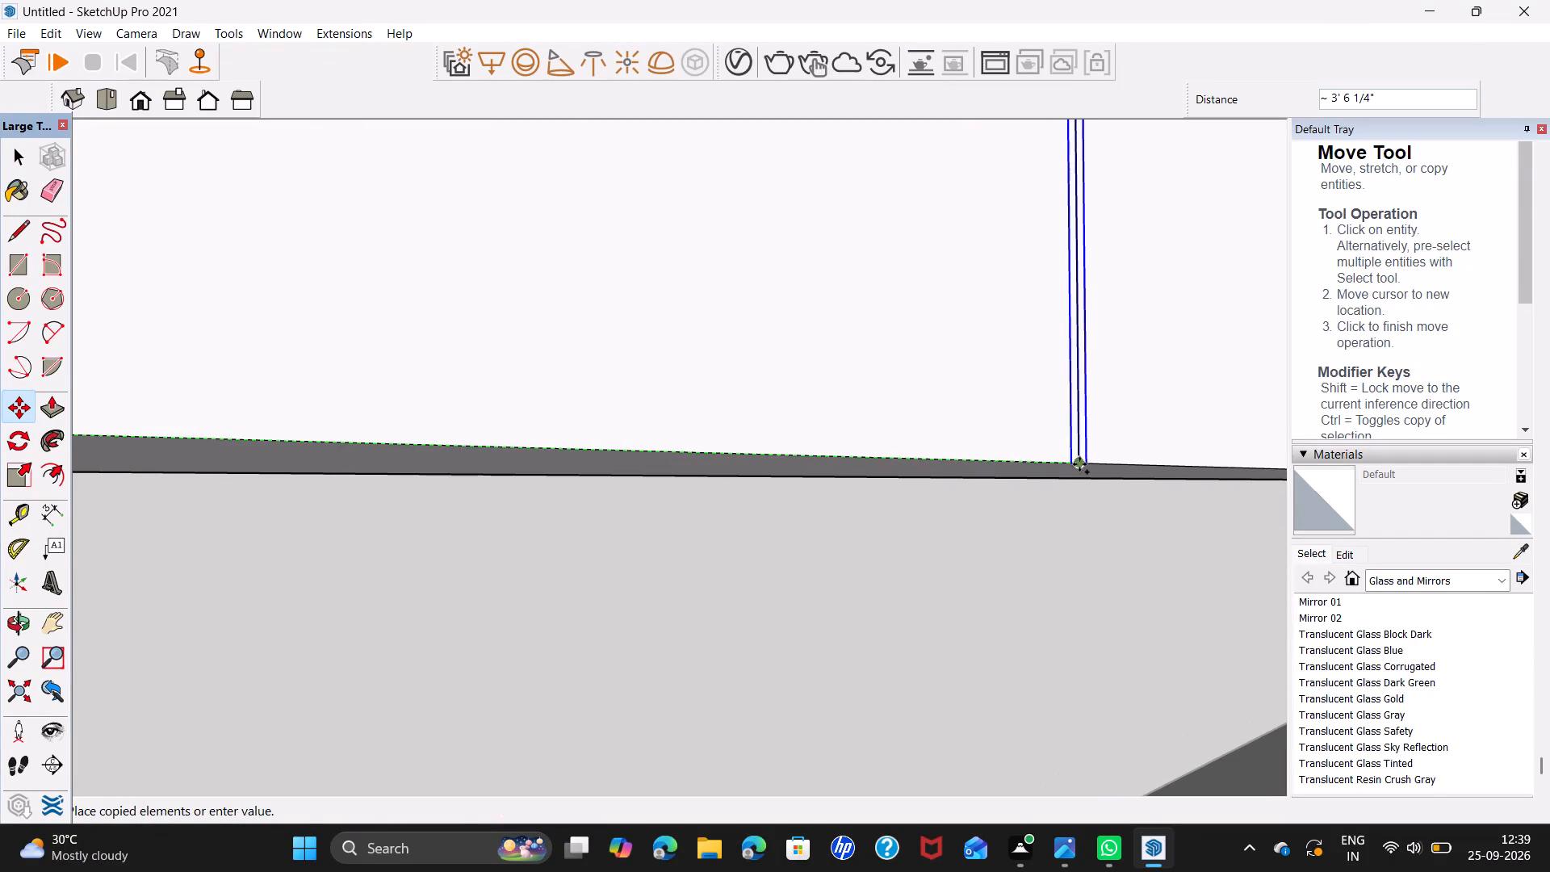
click(1079, 464)
click(1080, 463)
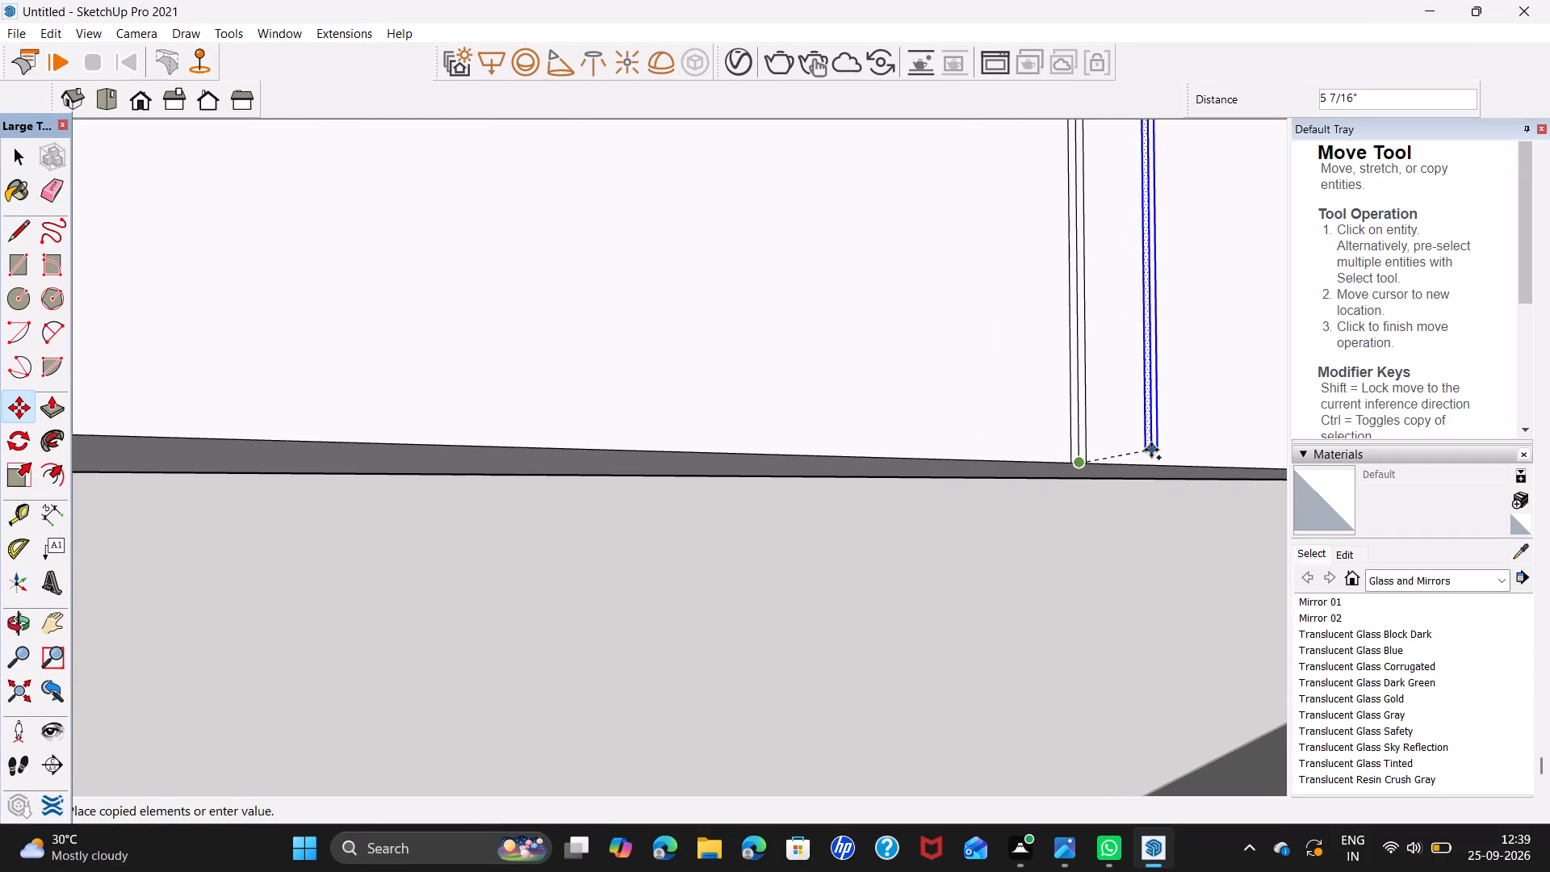
shift+middle_drag(1151, 450, 66, 413)
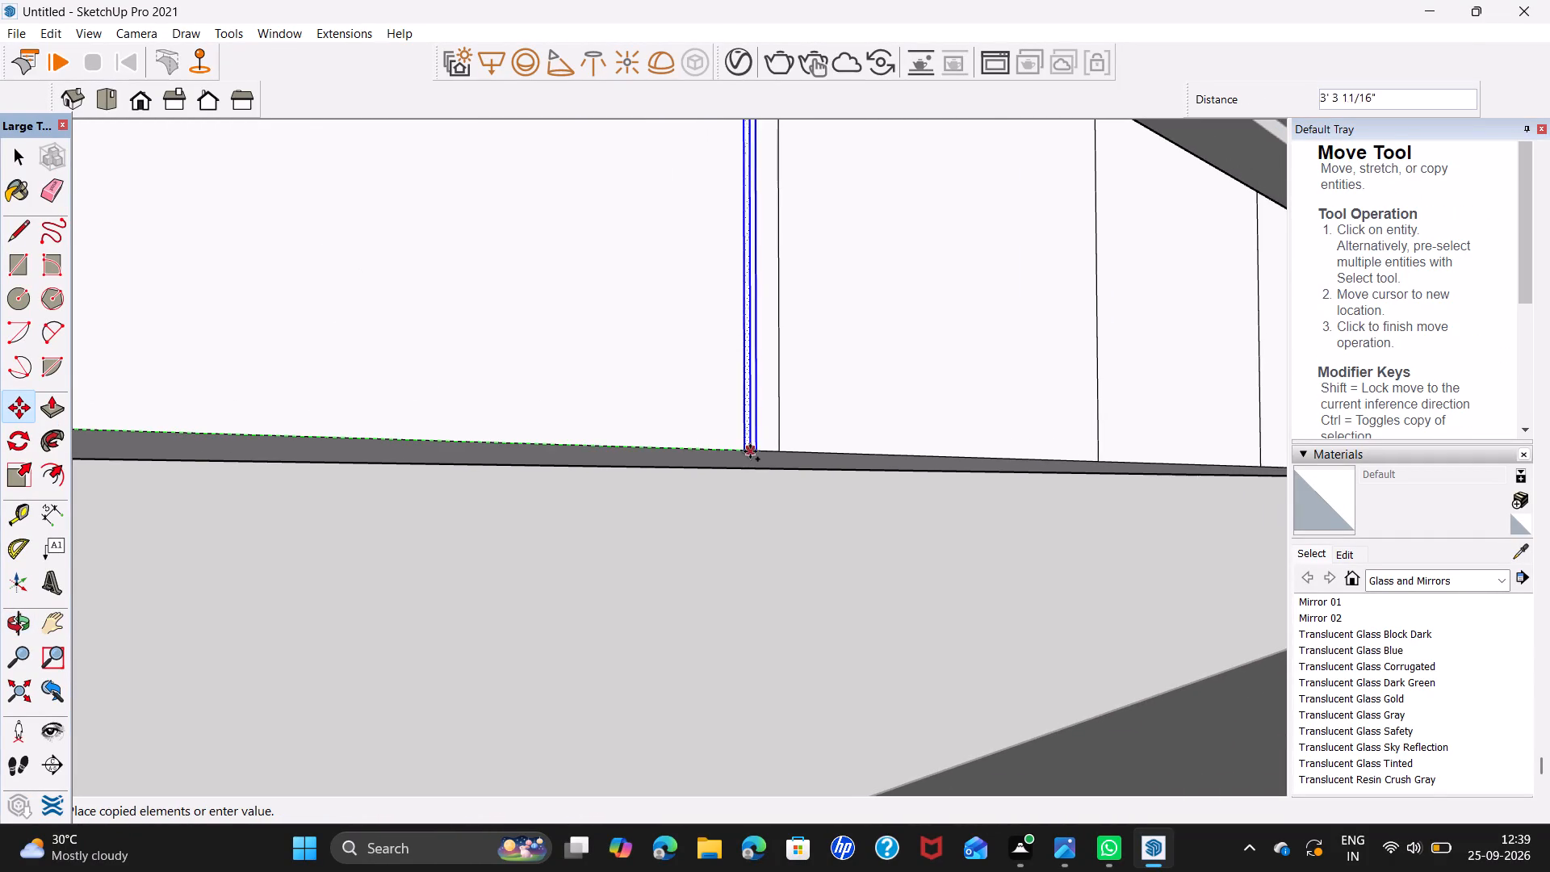
click(780, 451)
click(780, 451)
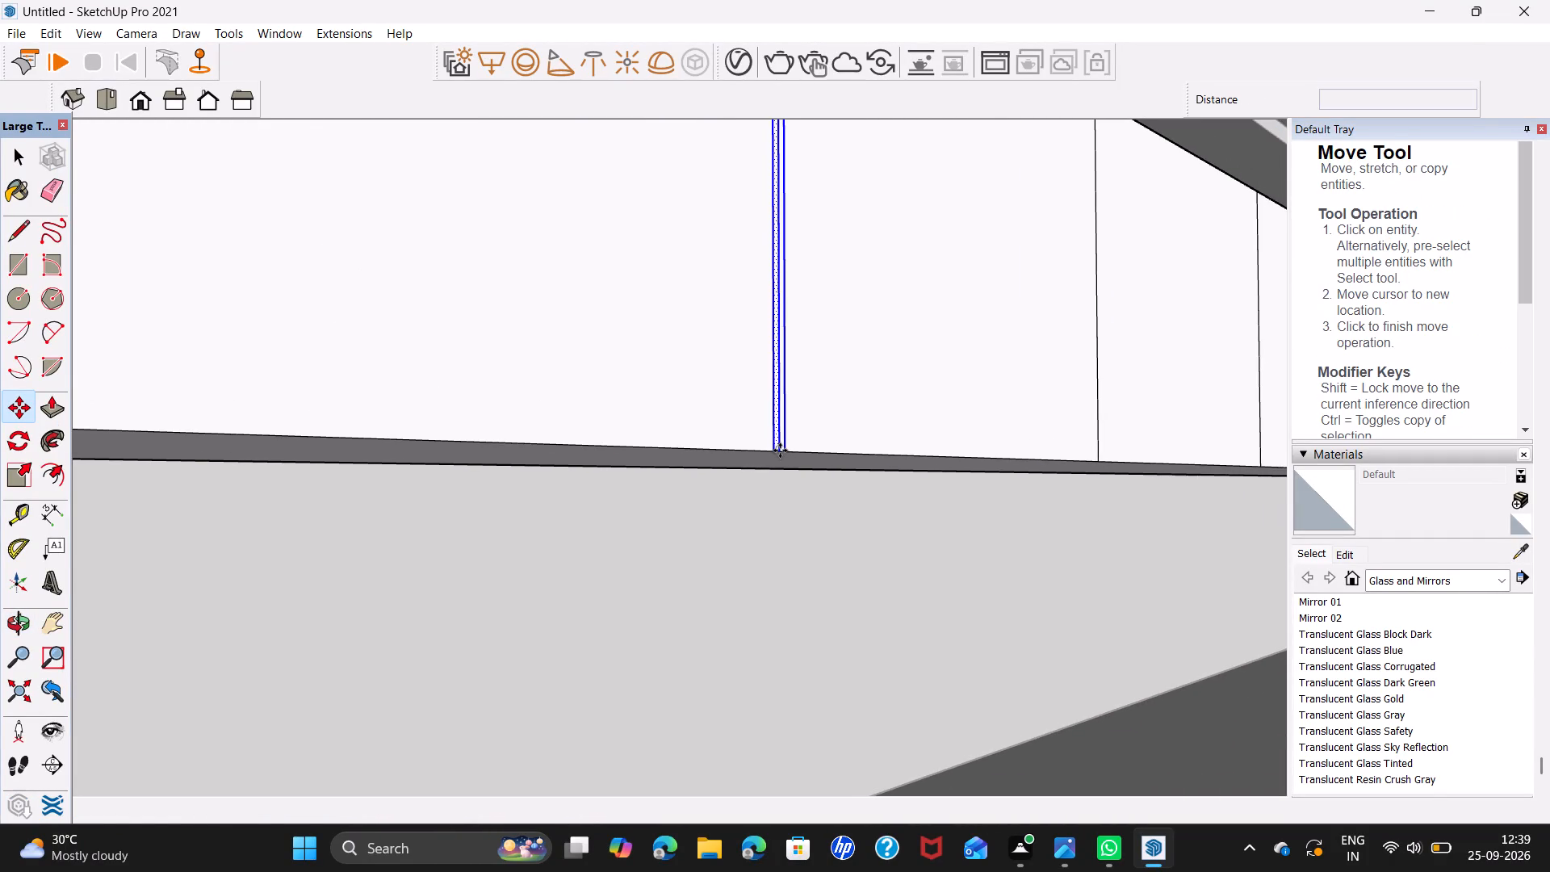
middle_drag(1107, 464, 800, 484)
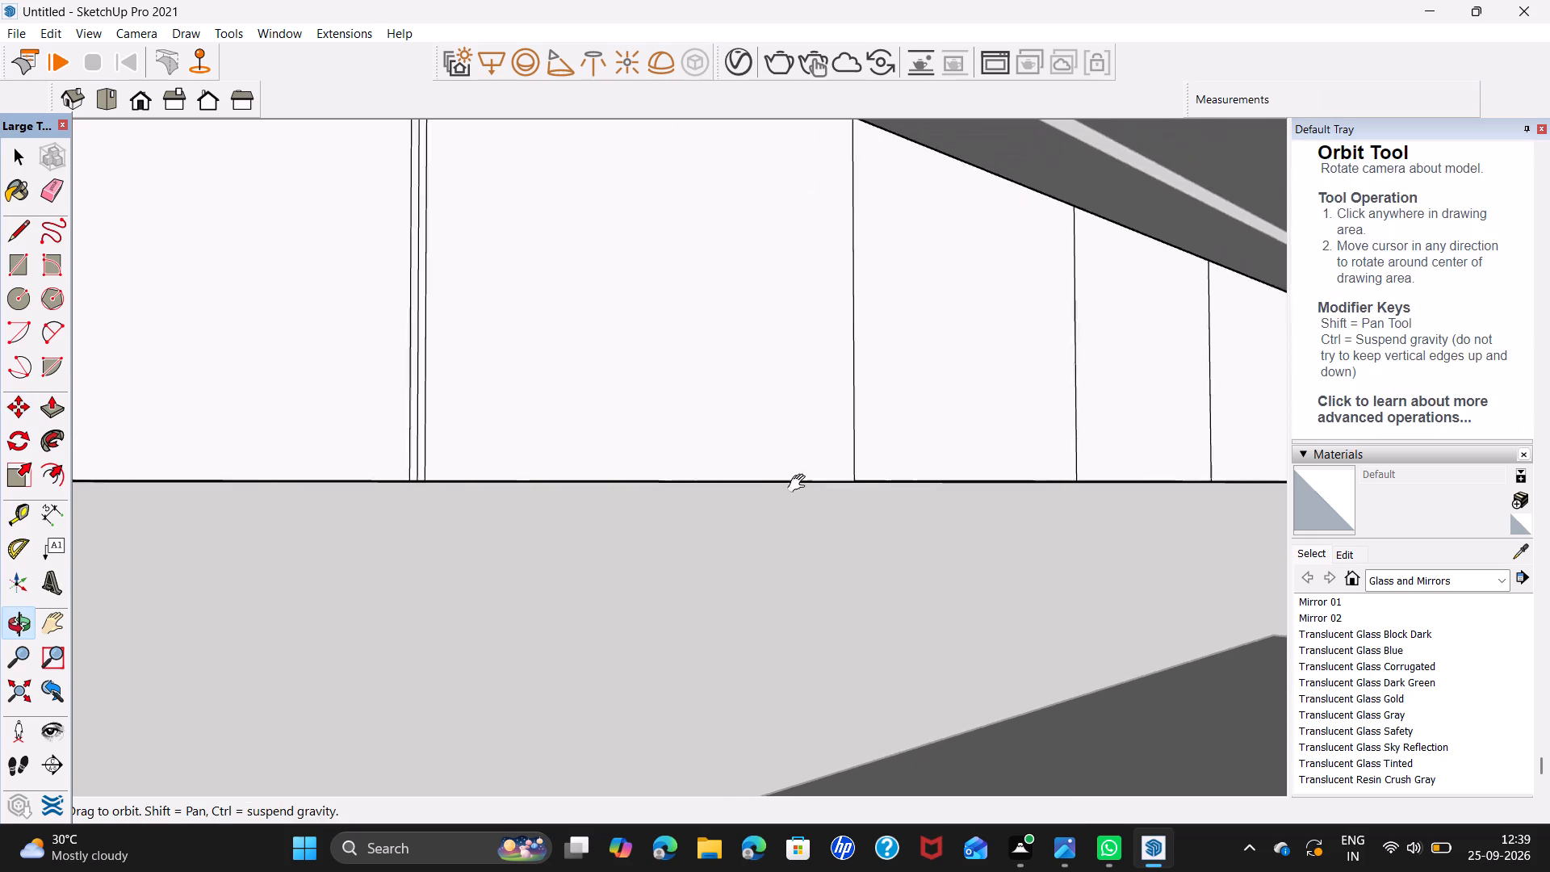
middle_drag(800, 484, 660, 493)
scroll(643, 484, up, 6)
click(645, 496)
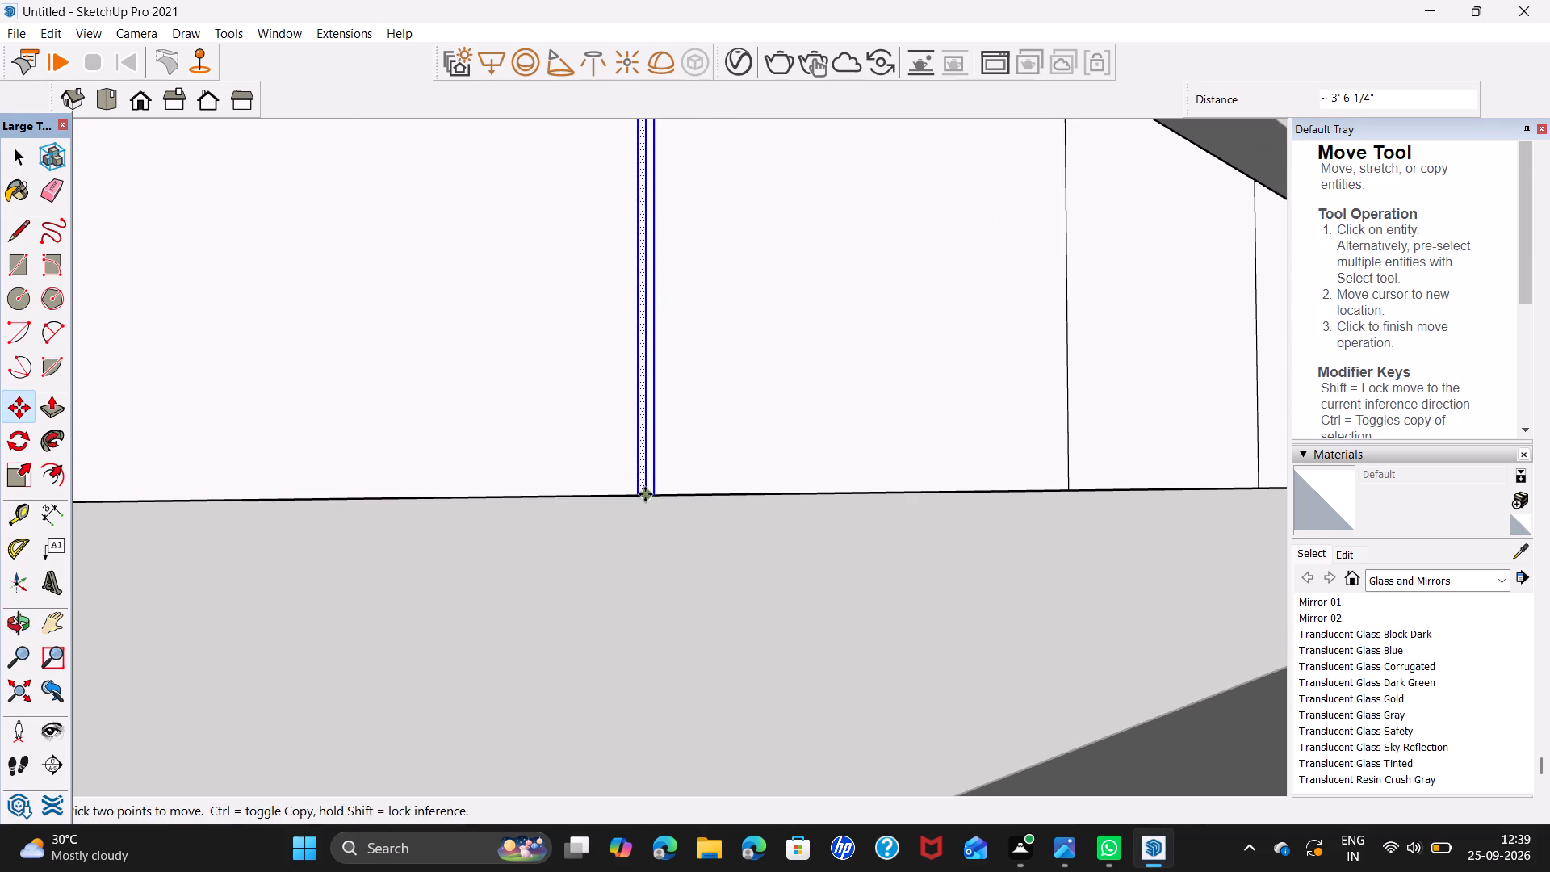
click(645, 492)
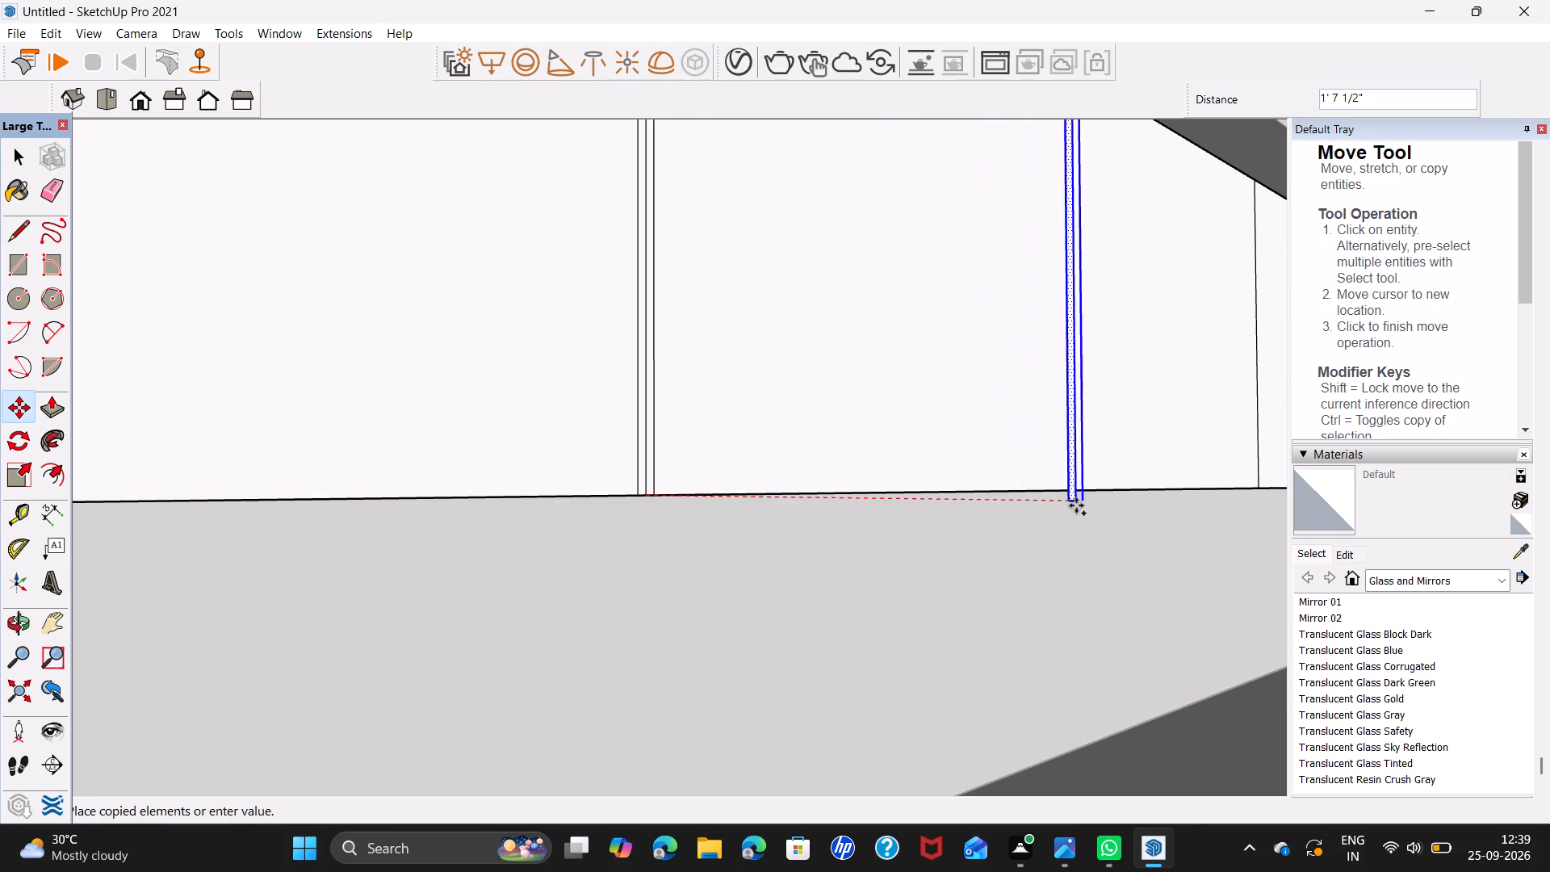
click(1070, 493)
Copy the 1" divider strip onto the following two divider lines of the upper cabinet front, about 3' 6 1/4" apart.
shift+middle_drag(1074, 484, 1063, 484)
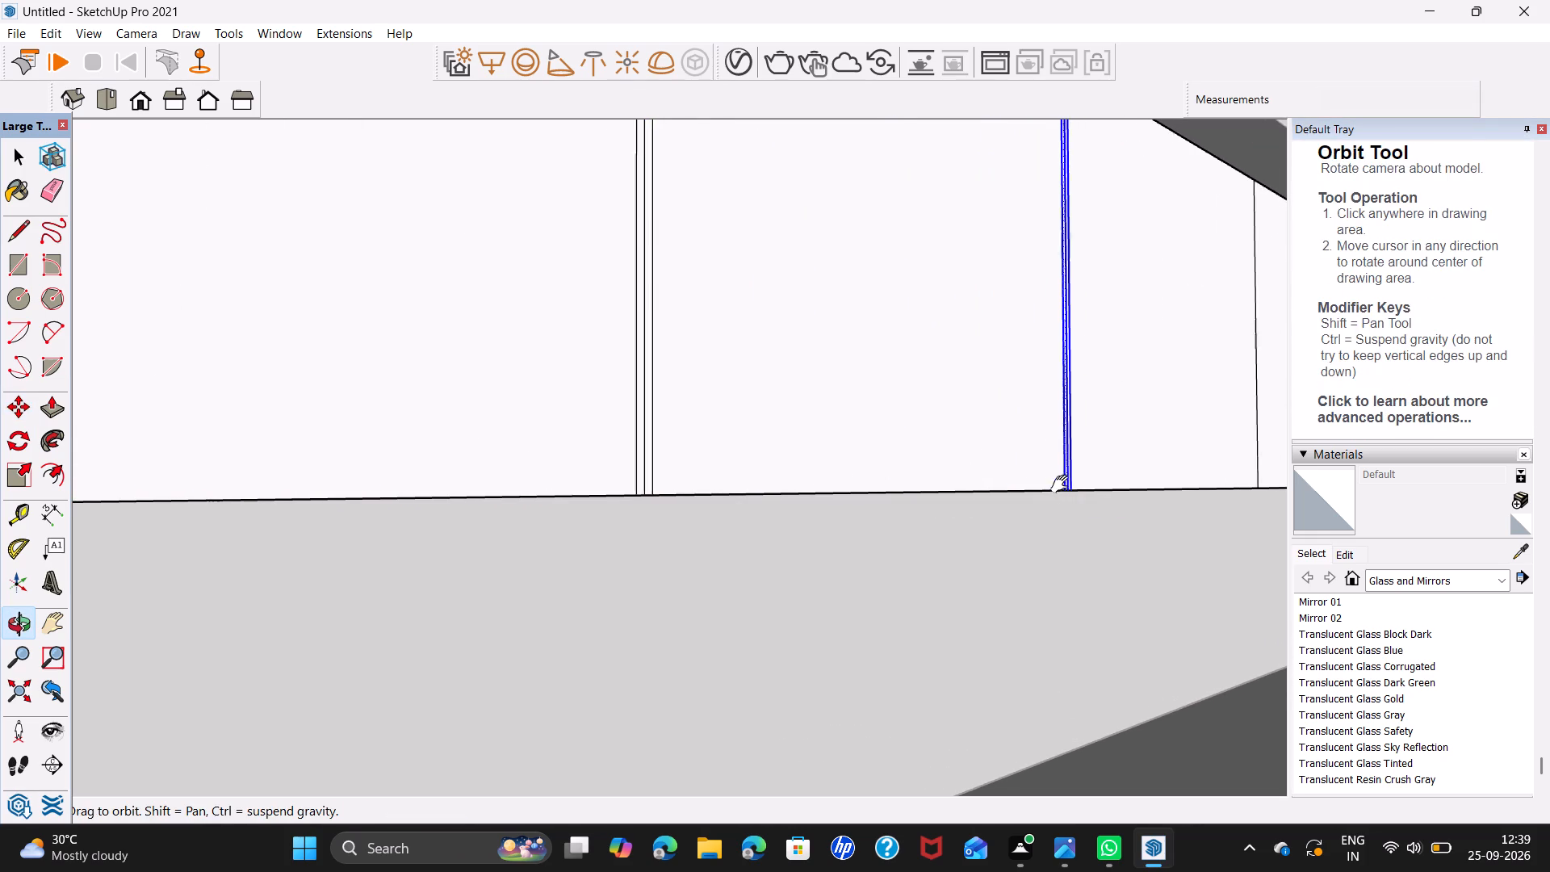
shift+middle_drag(1063, 484, 674, 563)
scroll(669, 566, up, 7)
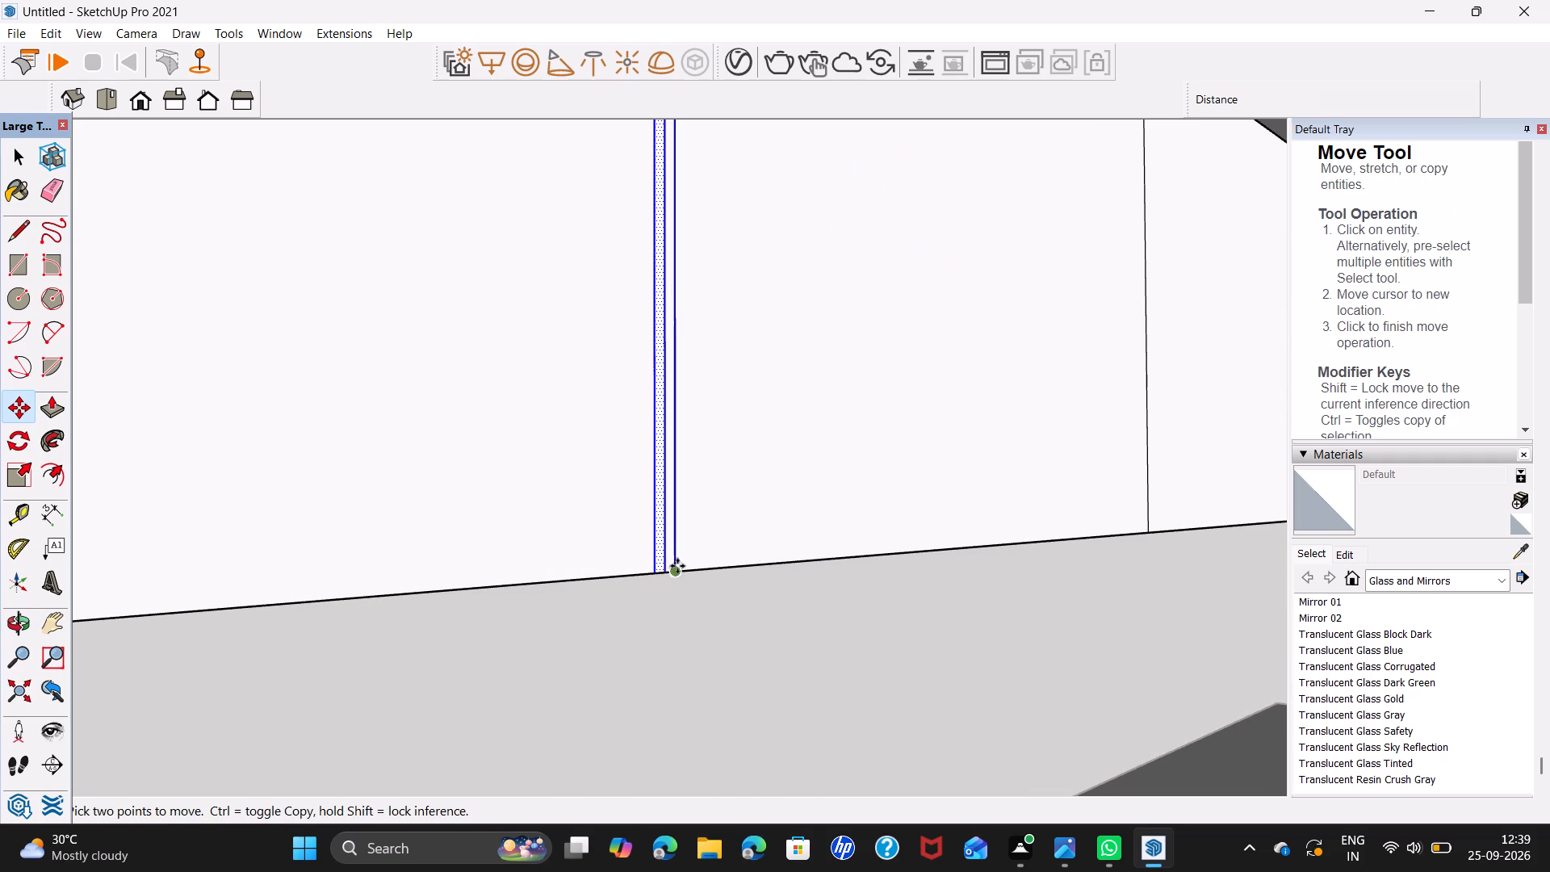
click(664, 572)
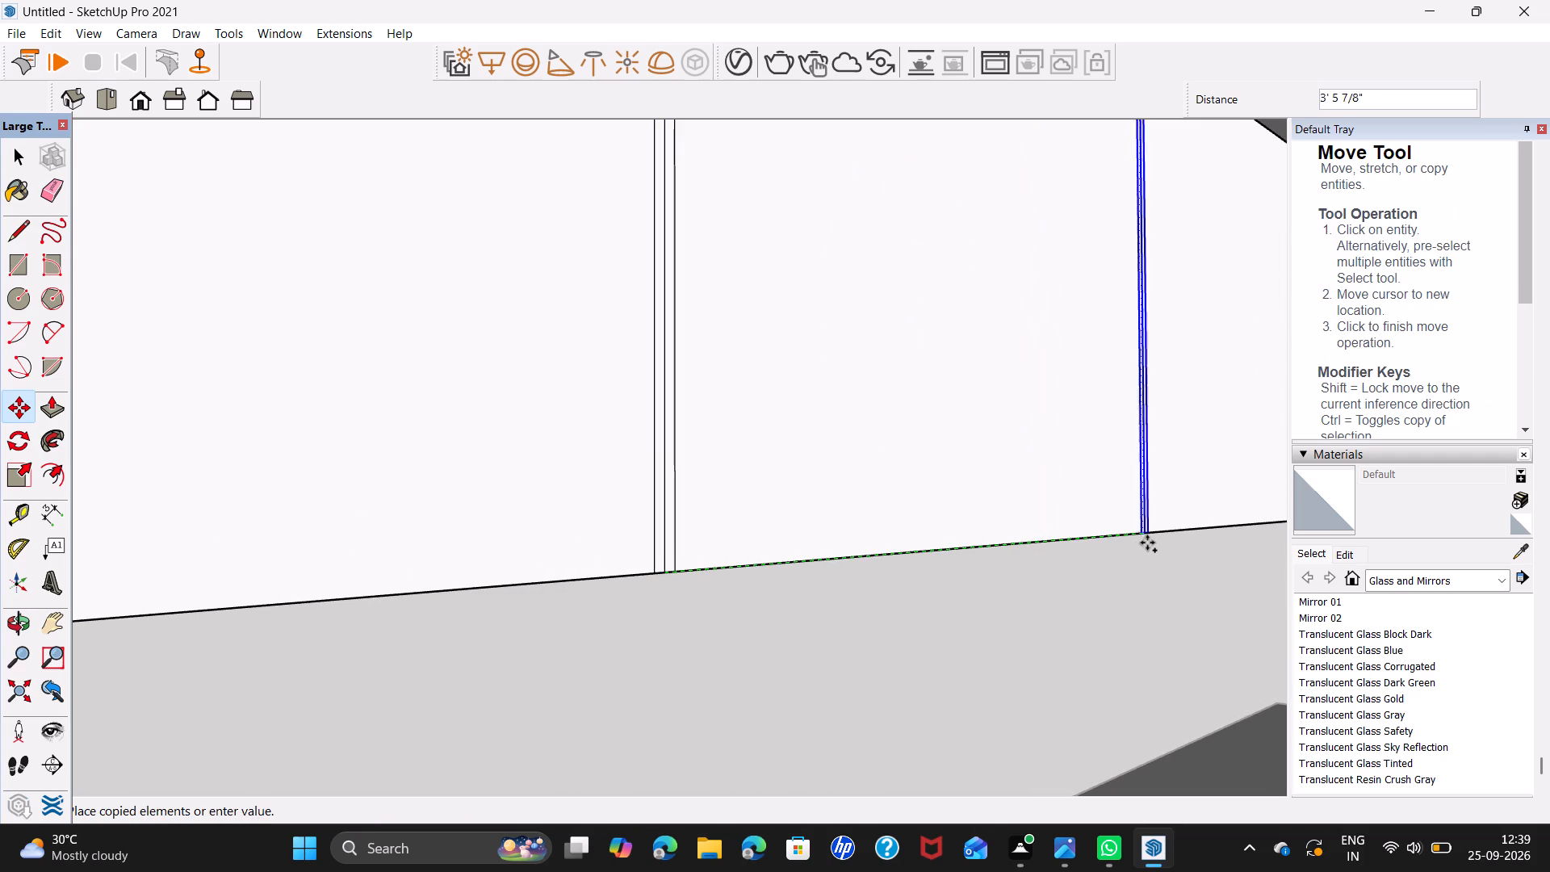
middle_drag(1155, 524, 550, 606)
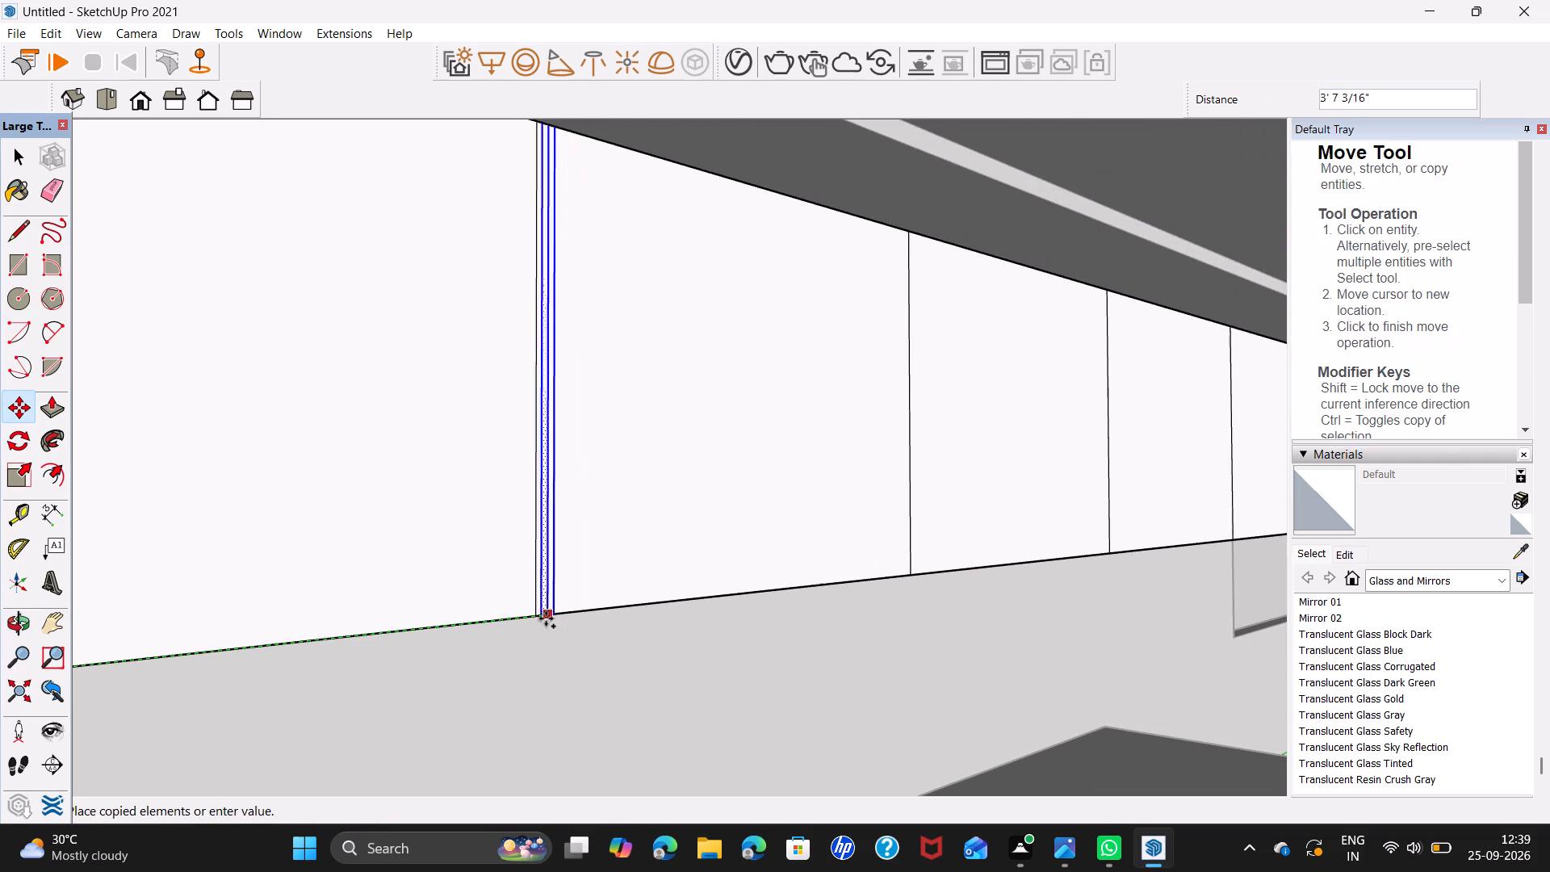
scroll(536, 618, up, 4)
click(537, 614)
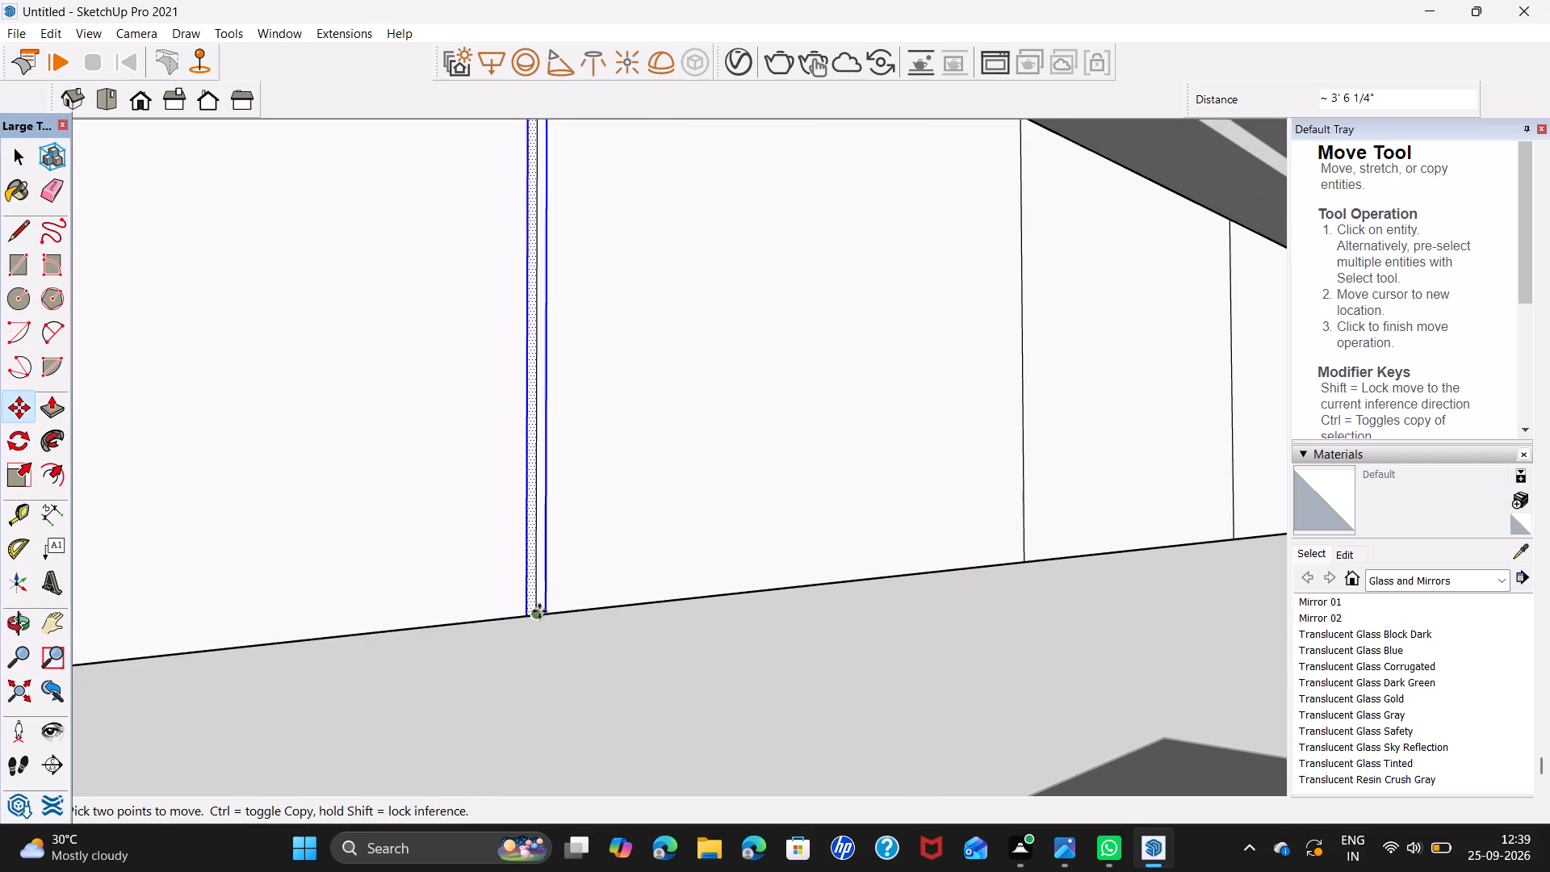
click(540, 612)
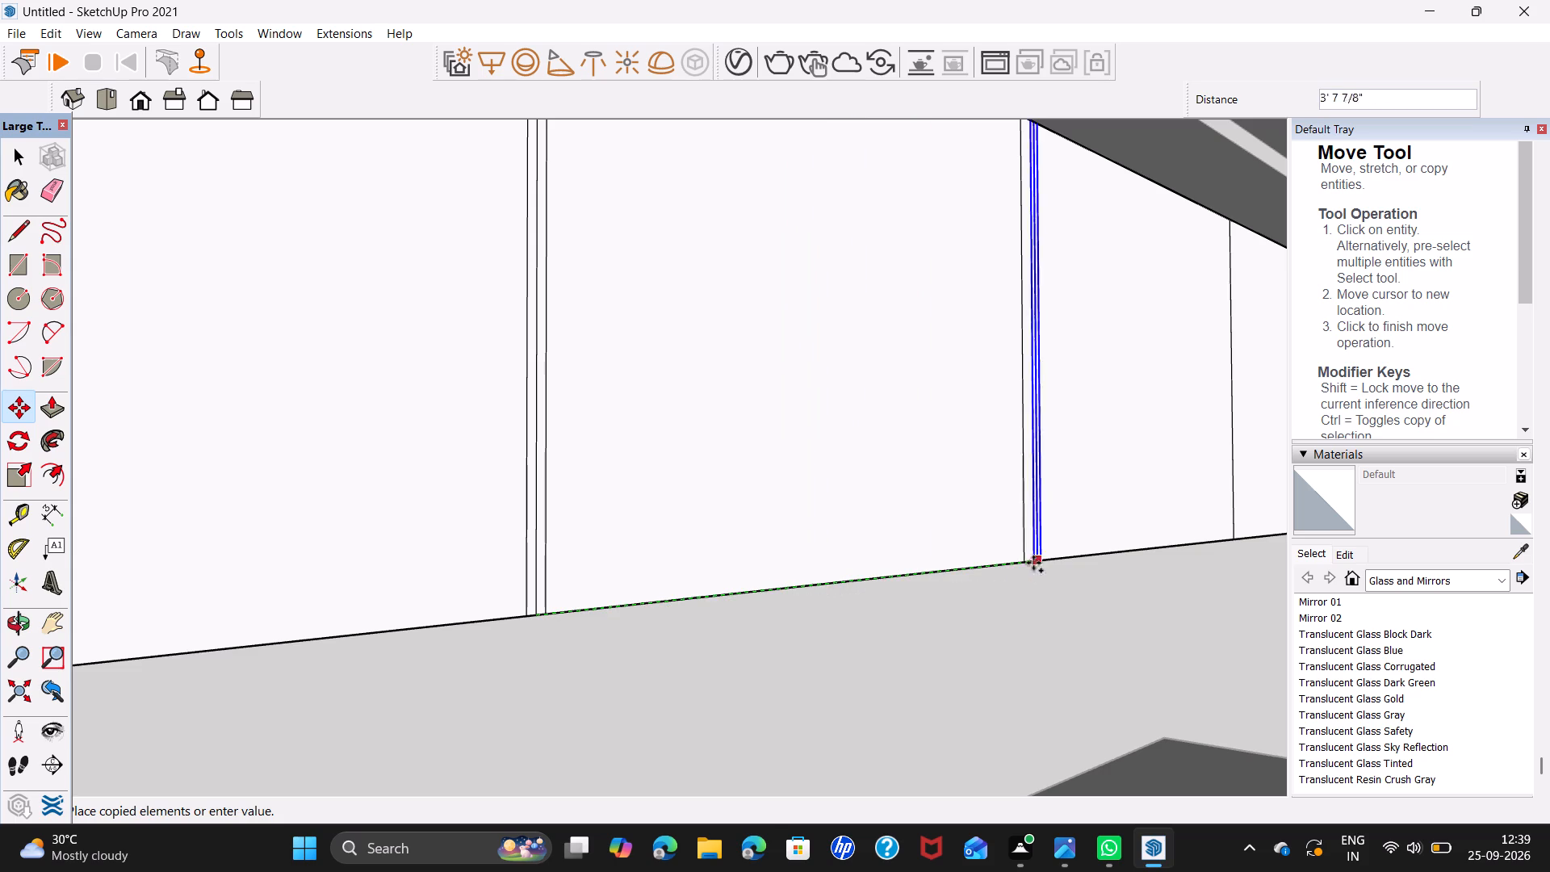
shift+middle_drag(1028, 560, 614, 589)
scroll(614, 588, up, 6)
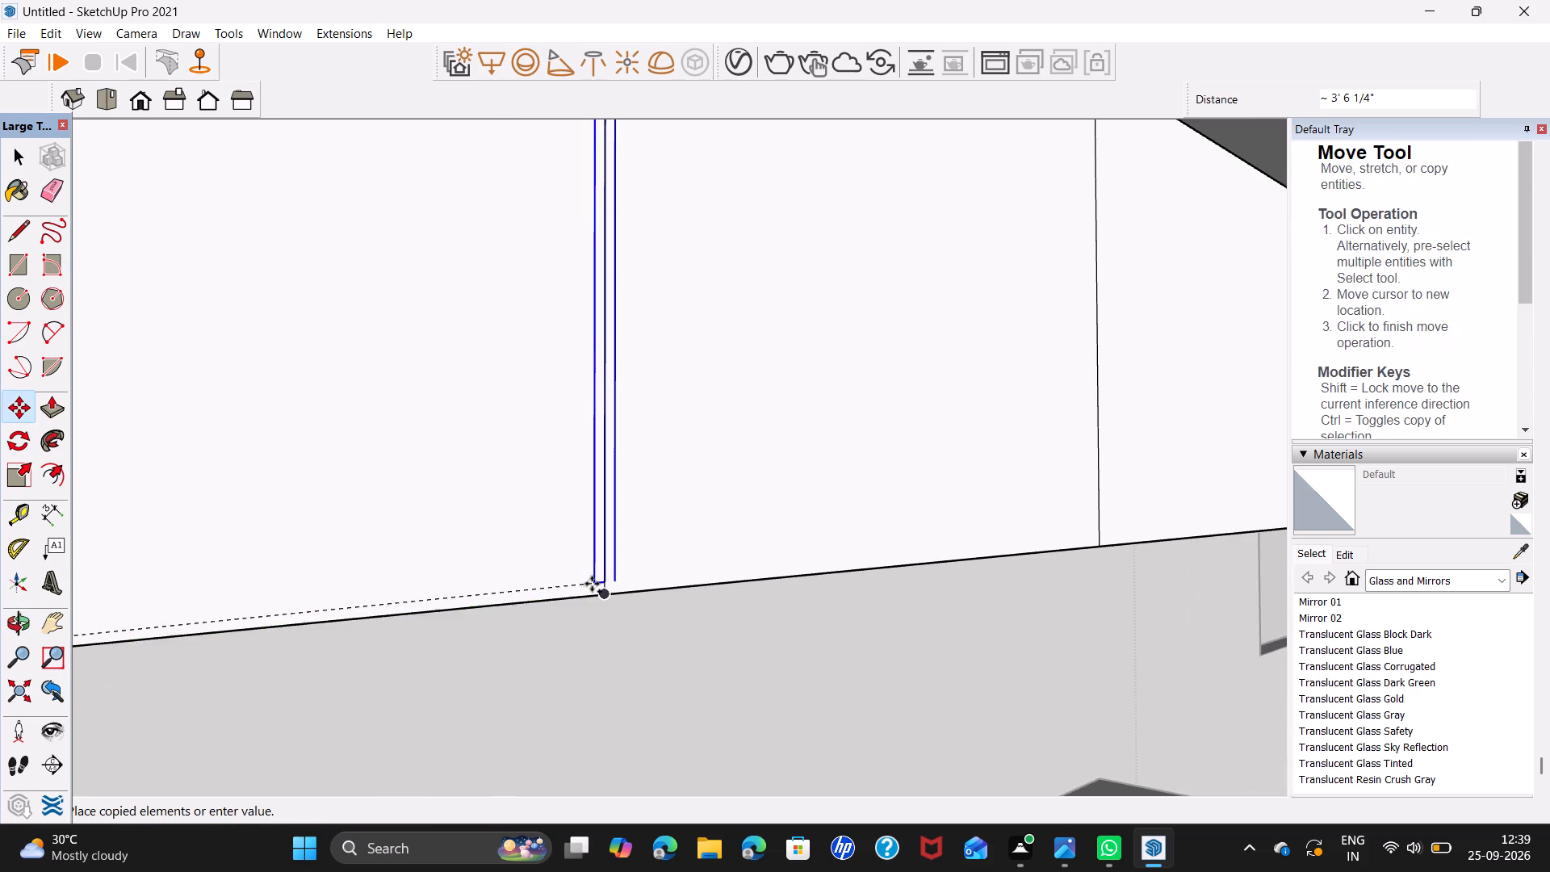
double_click(604, 595)
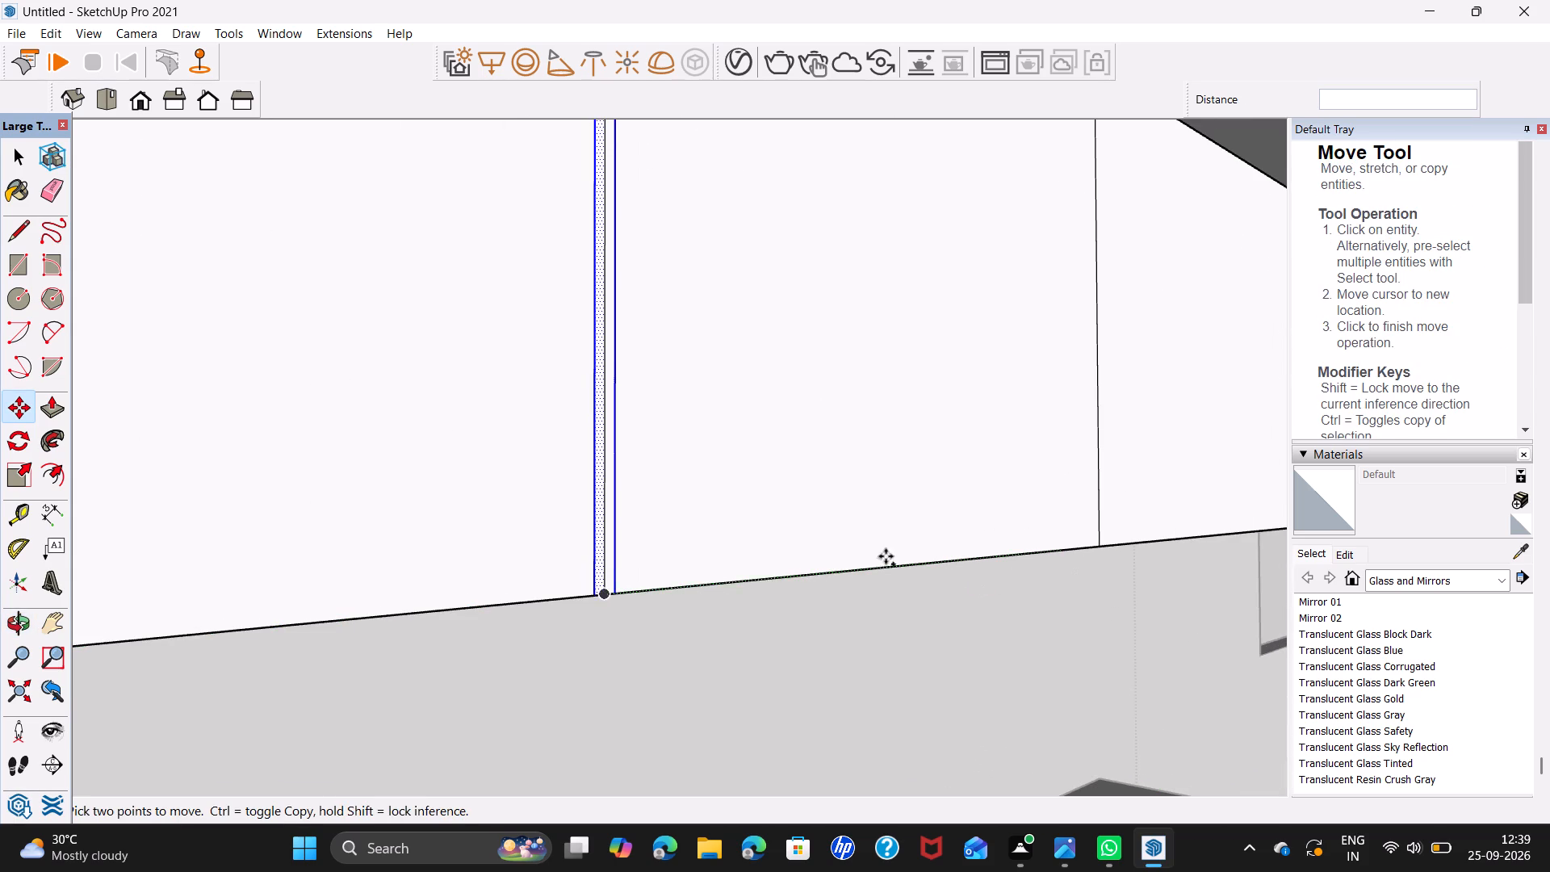
Copy the 1" divider strip onto the last three divider lines at the far end, about 3' 6 1/4" apart.
click(601, 590)
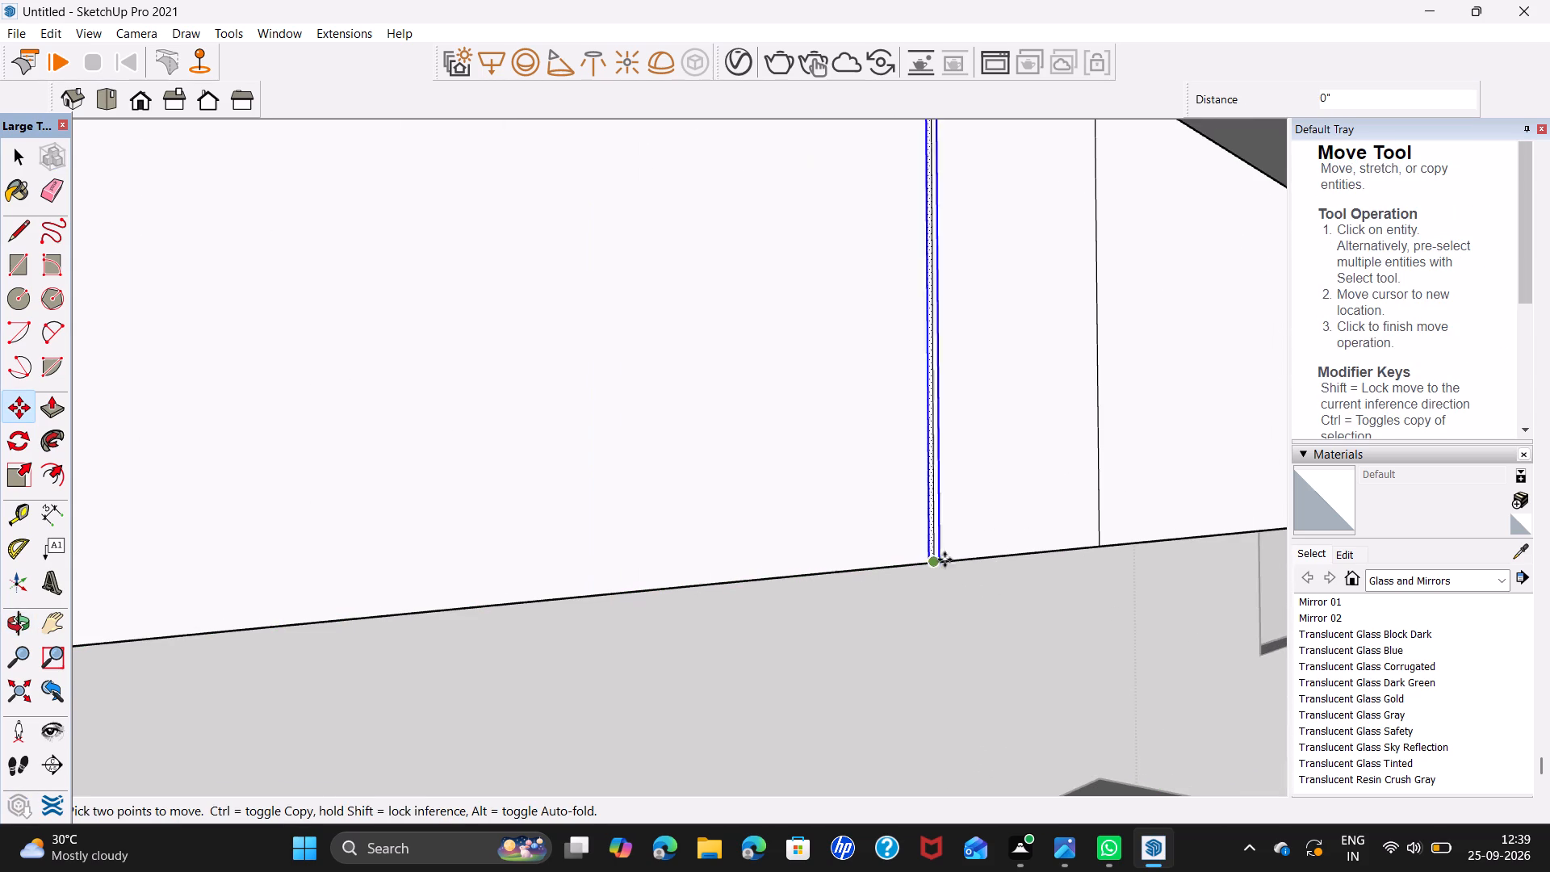
shift+middle_drag(1107, 550, 953, 587)
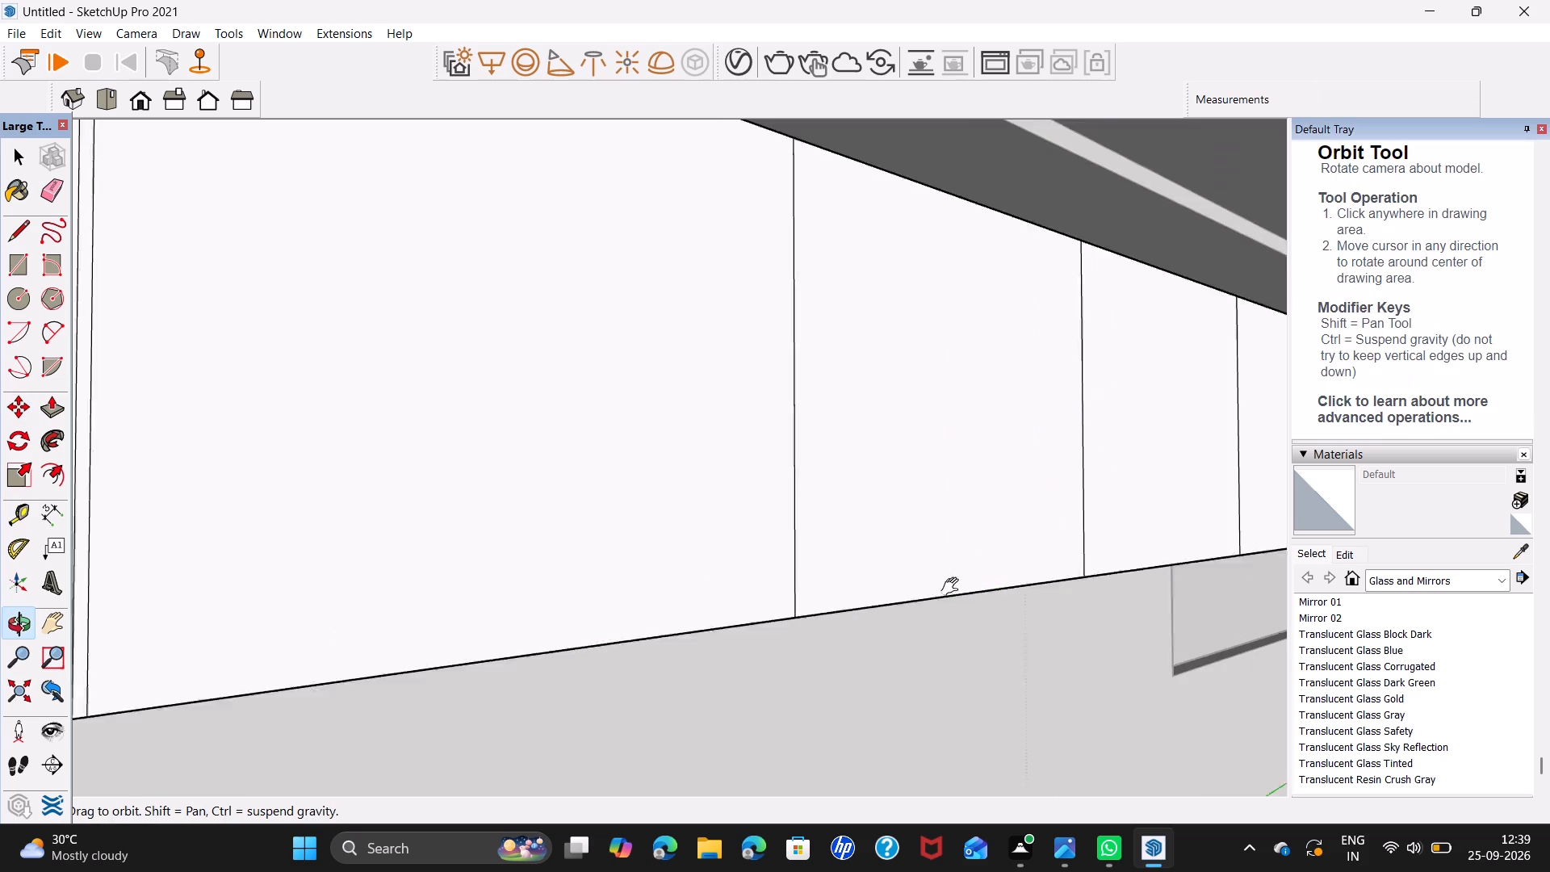
shift+middle_drag(953, 587, 942, 580)
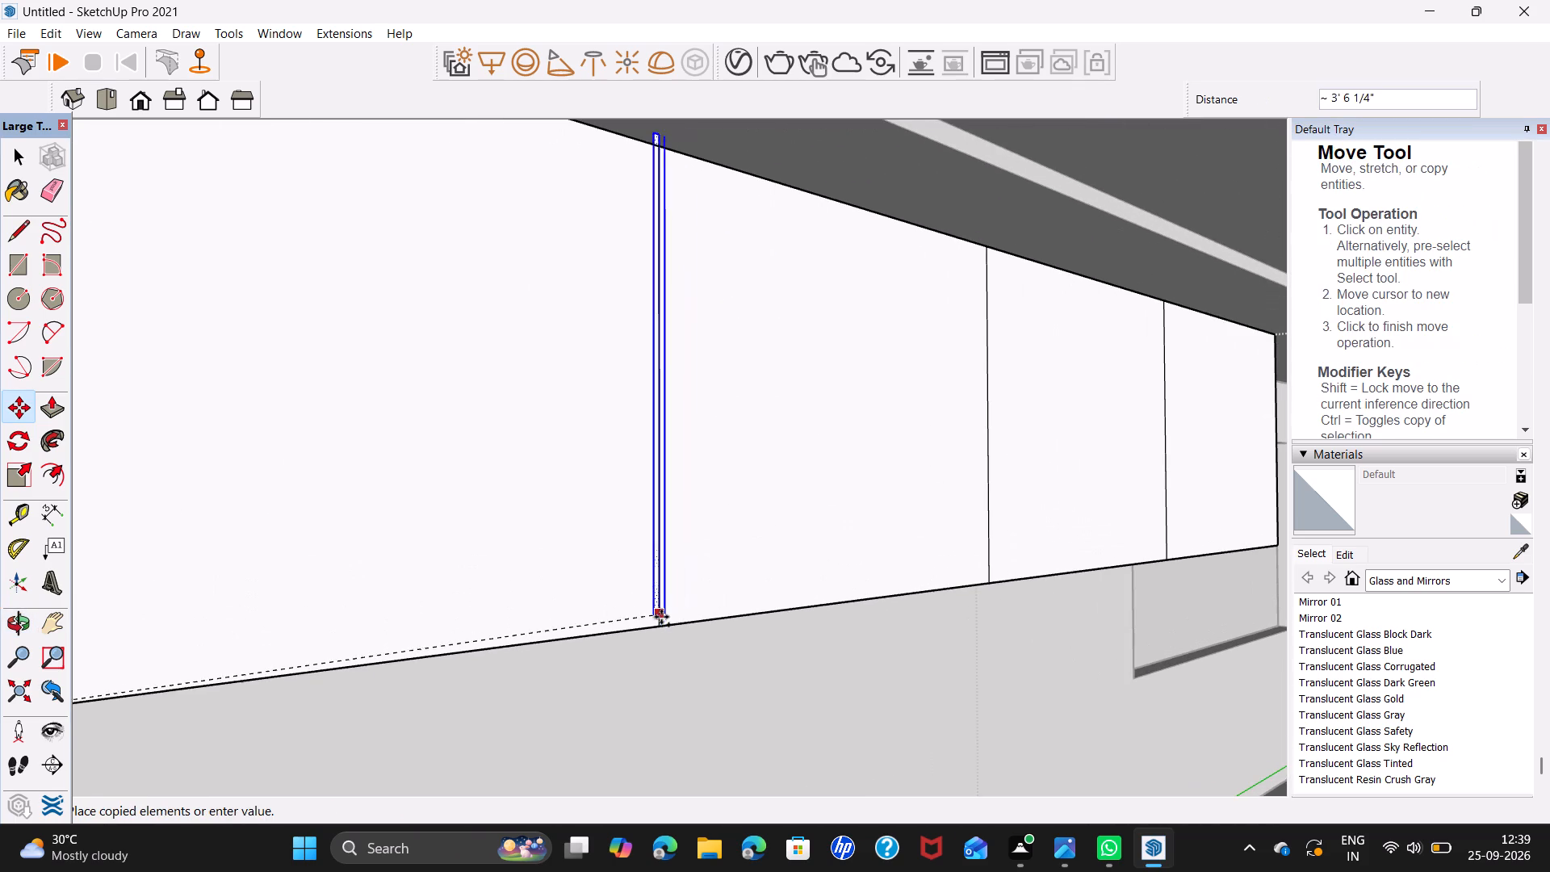
click(664, 622)
click(659, 623)
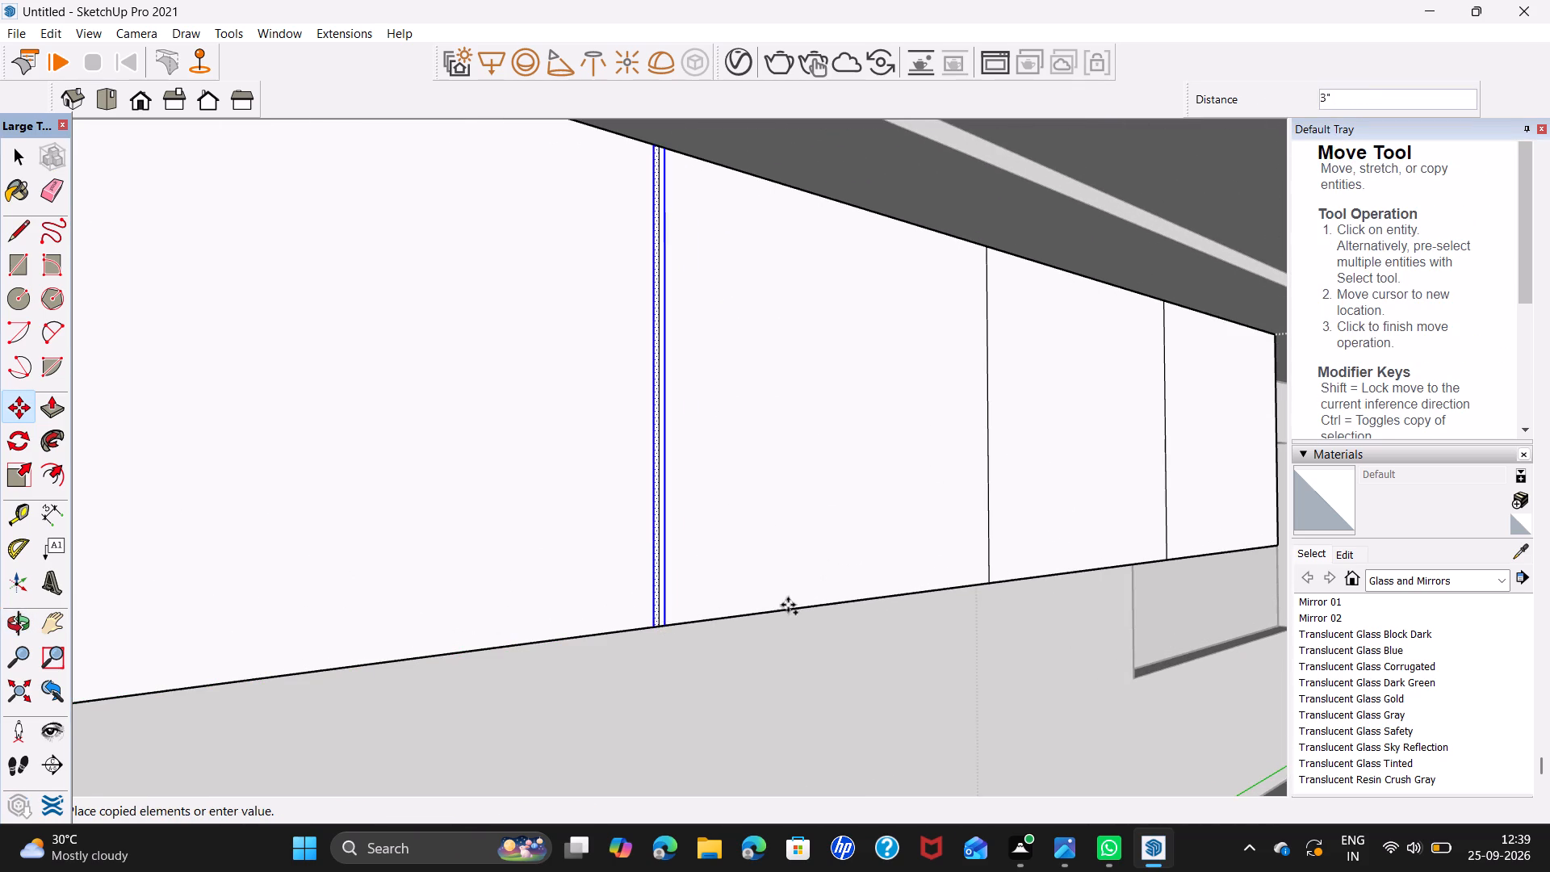
scroll(989, 576, up, 1)
middle_drag(911, 603, 668, 621)
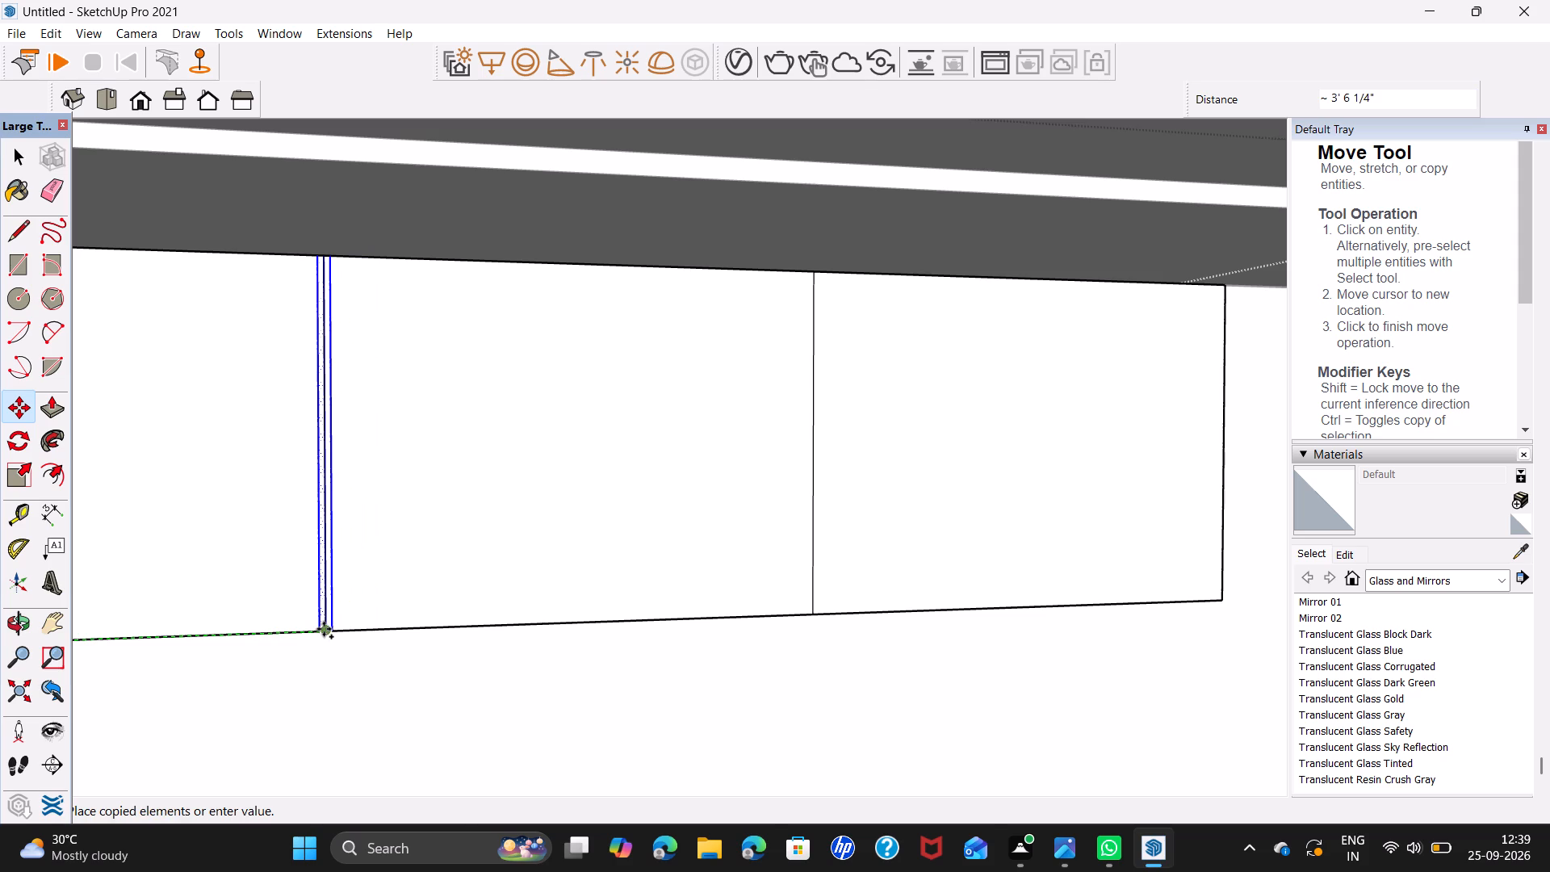
click(324, 629)
click(326, 626)
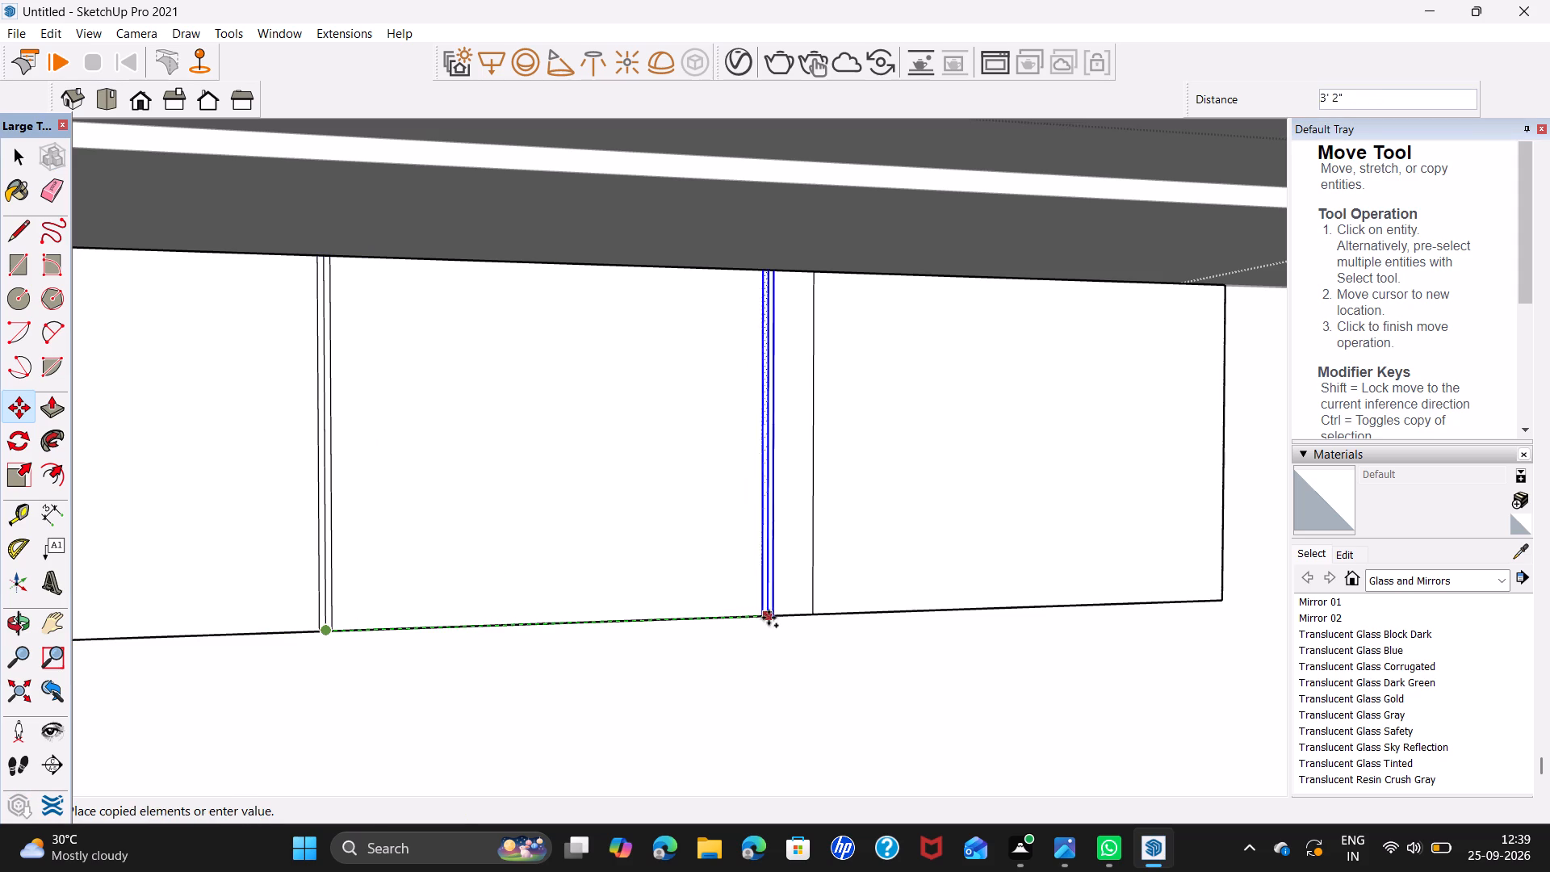
click(815, 612)
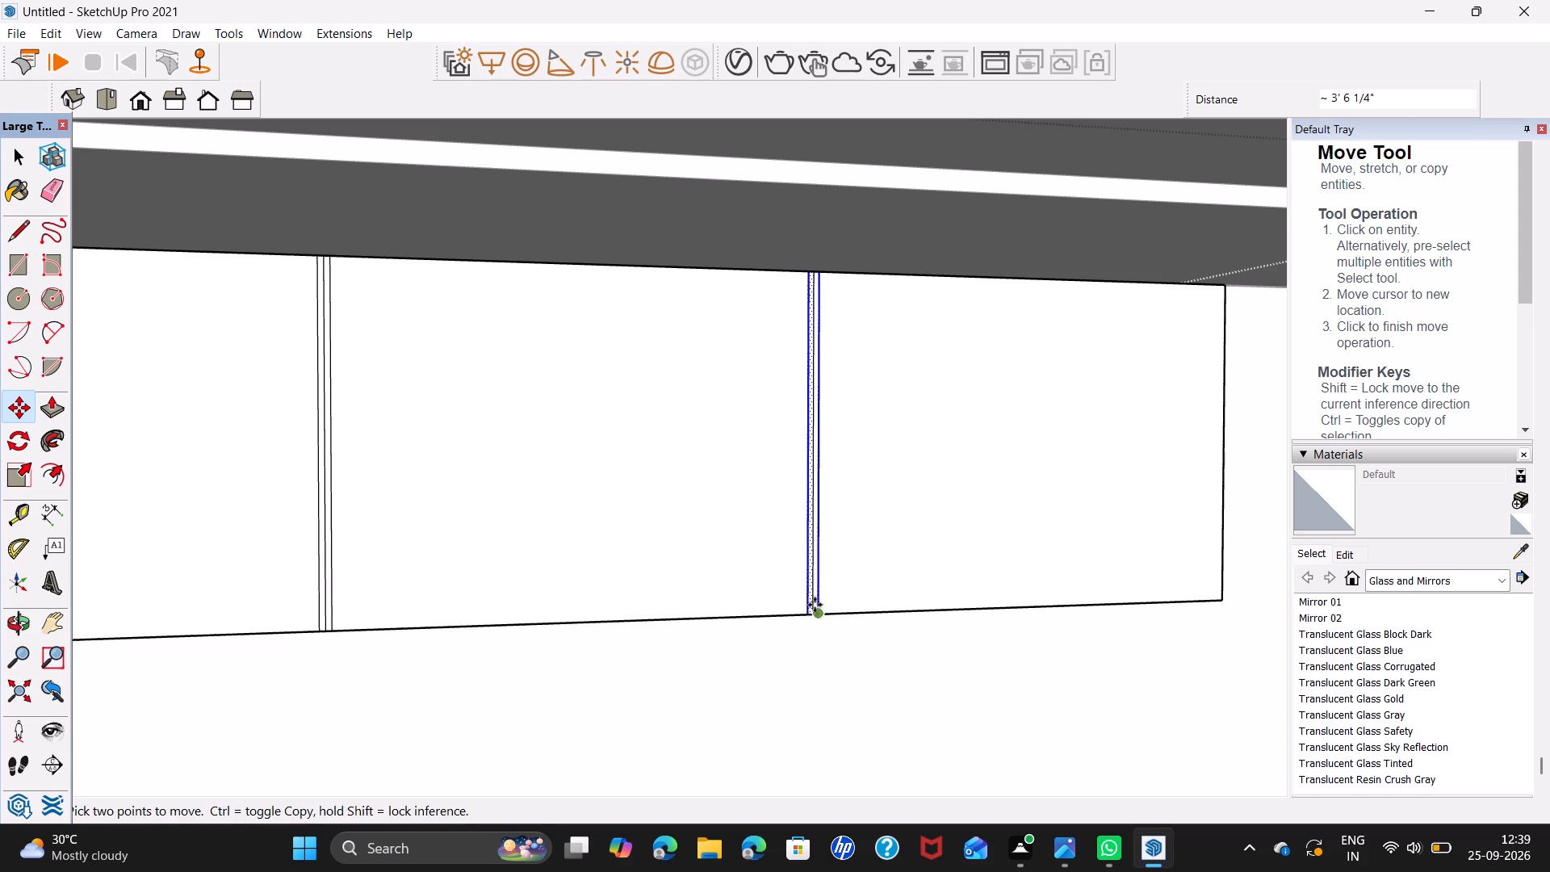
Delete the original divider lines in the middle of the two 1" strips nearest the far end.
key(space)
scroll(809, 585, up, 3)
click(812, 585)
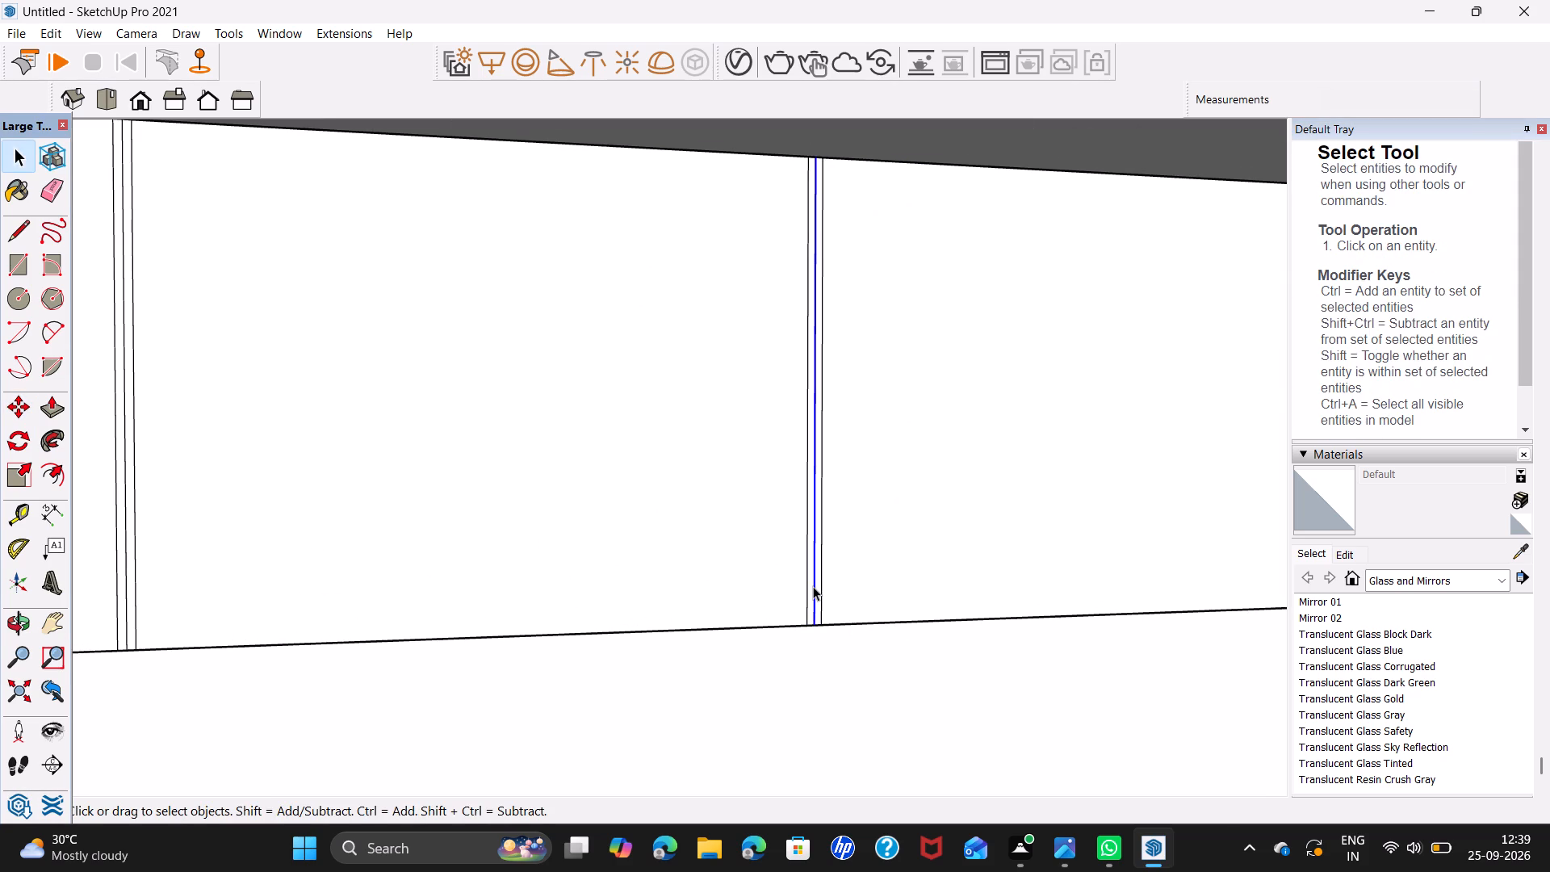
key(Delete)
click(122, 619)
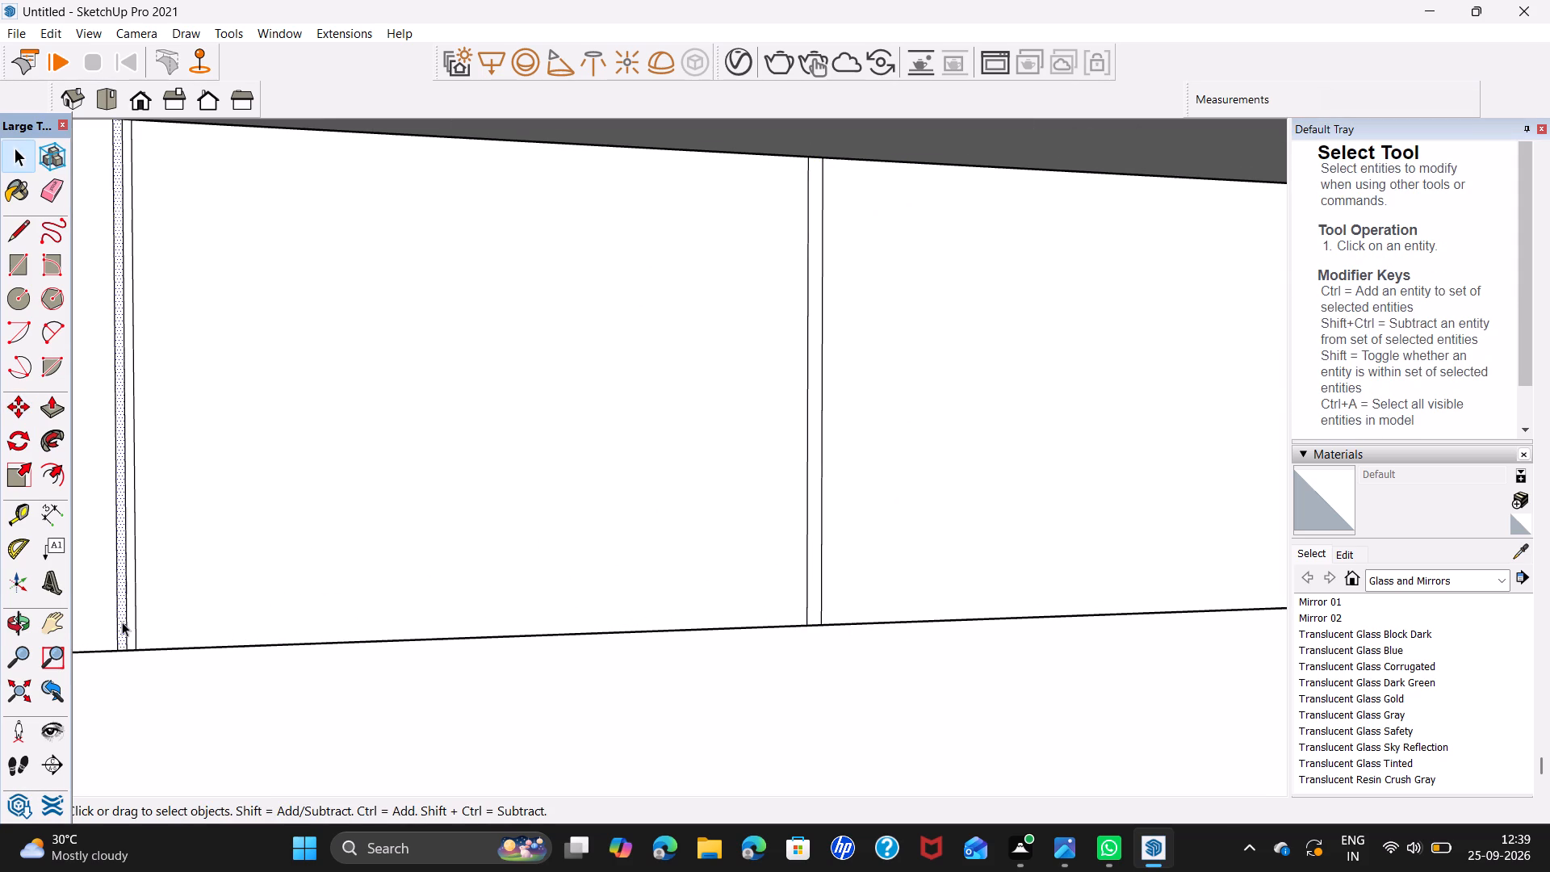
click(124, 623)
click(124, 626)
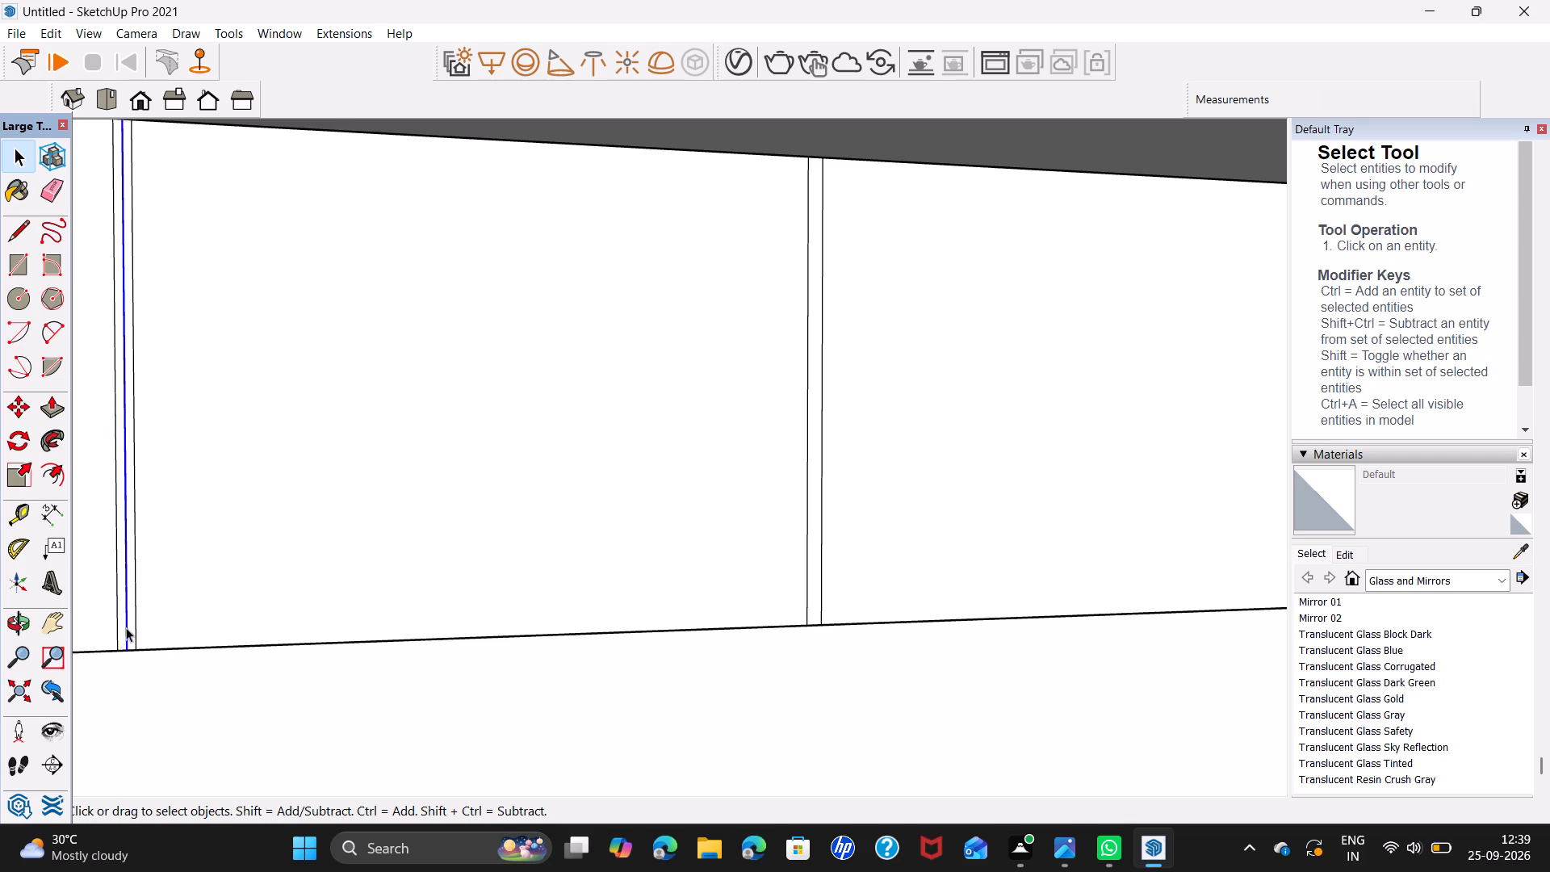
key(Delete)
Delete the original middle lines from the third and fourth 1" strips, counting back from the far end.
middle_drag(111, 597, 970, 648)
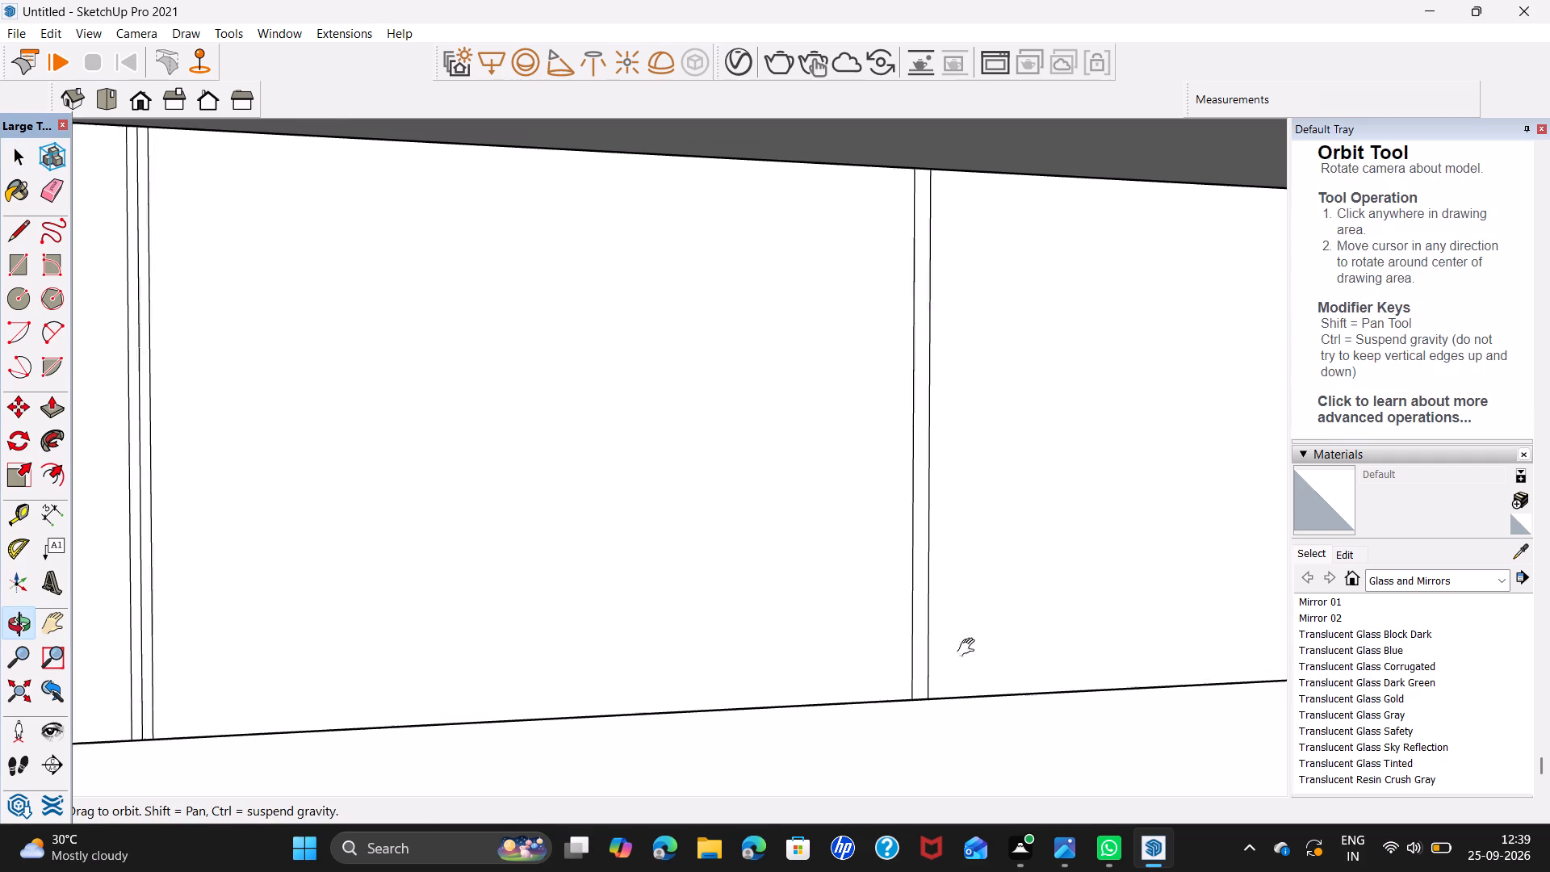
middle_drag(970, 648, 1071, 648)
shift+scroll(1003, 620, down, 6)
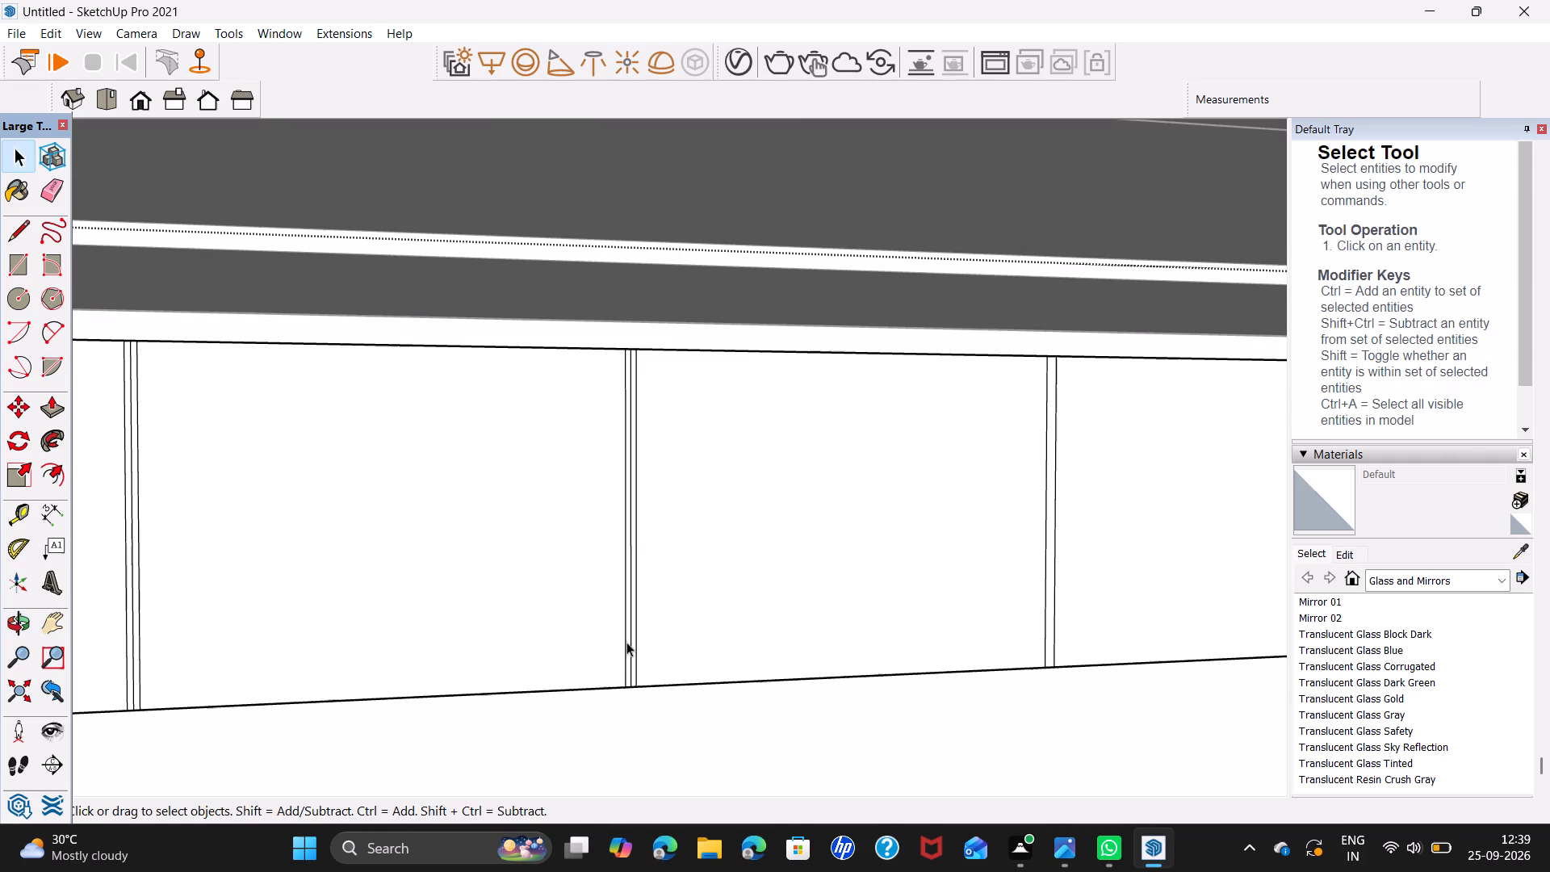
click(630, 657)
key(Delete)
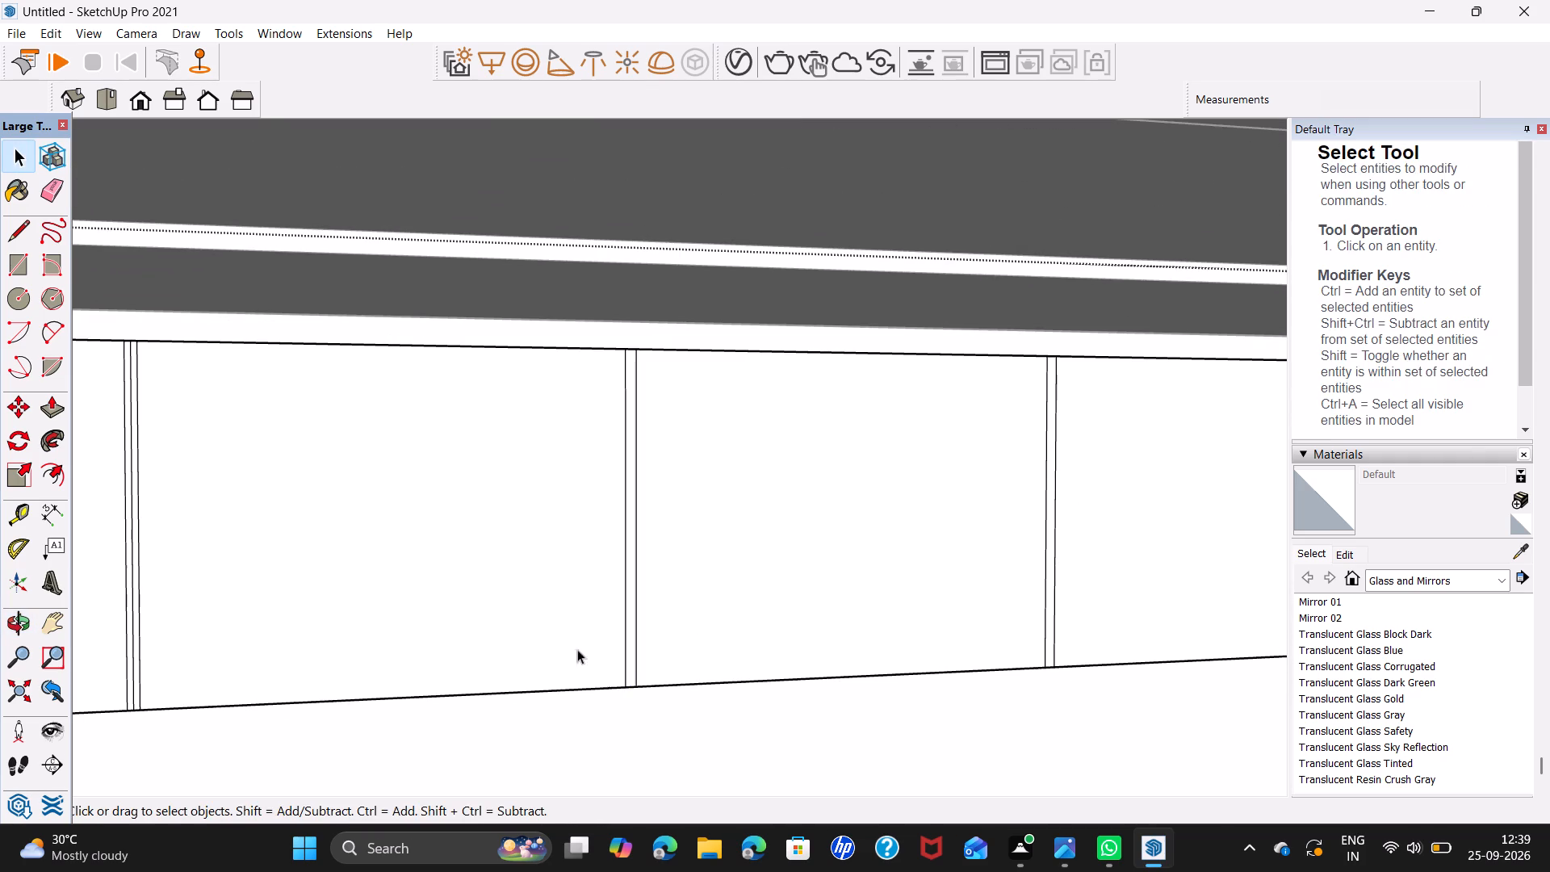
click(132, 656)
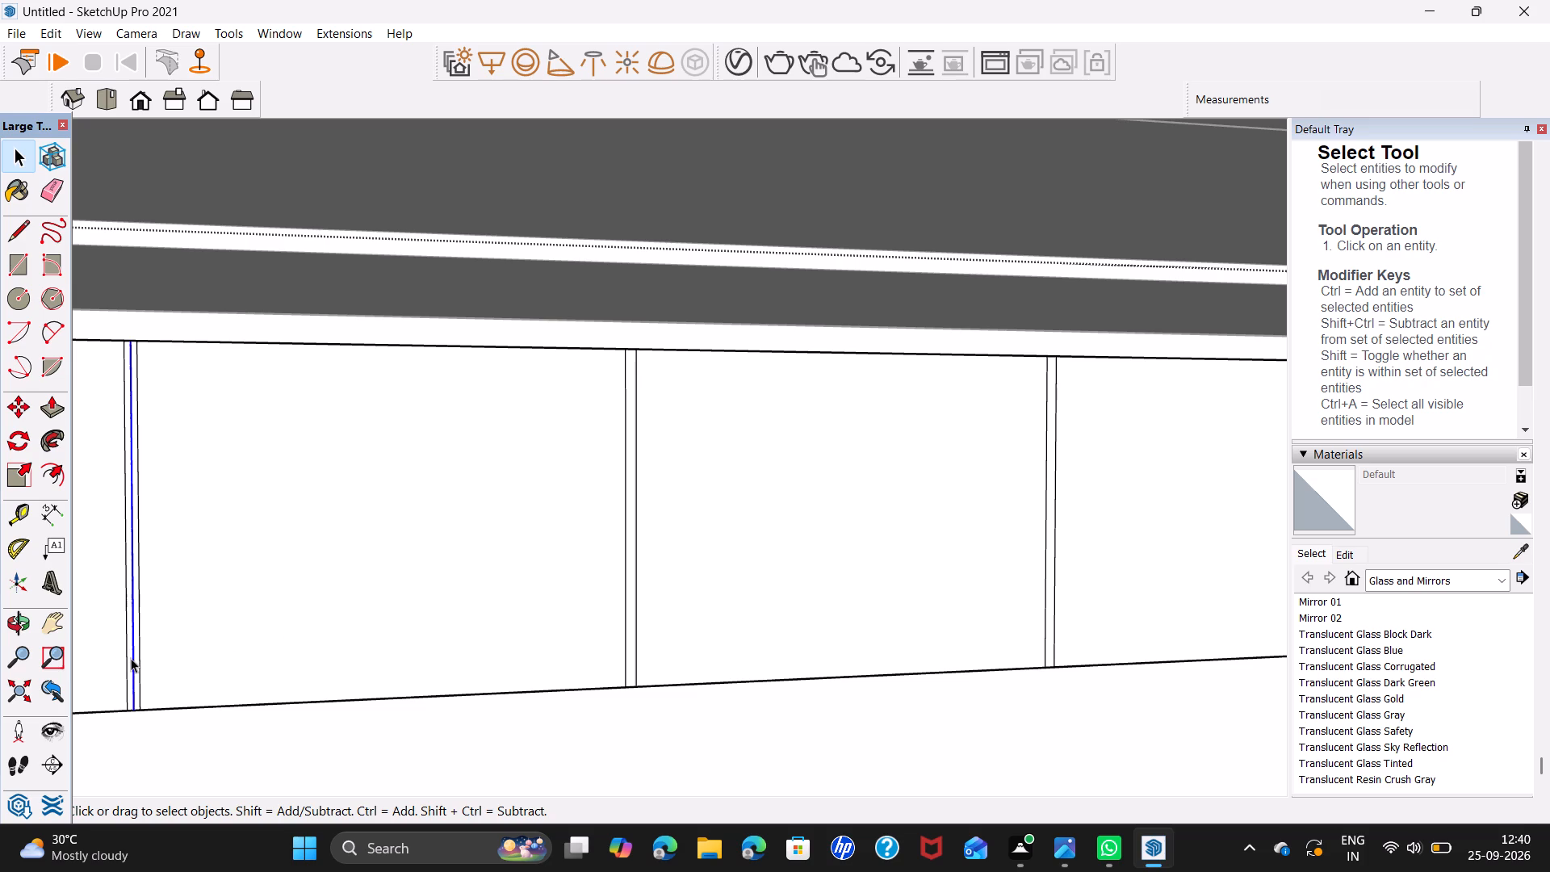
key(Delete)
Delete the original middle lines from the fifth and sixth 1" strips, counting back from the far end.
shift+middle_drag(120, 629, 454, 652)
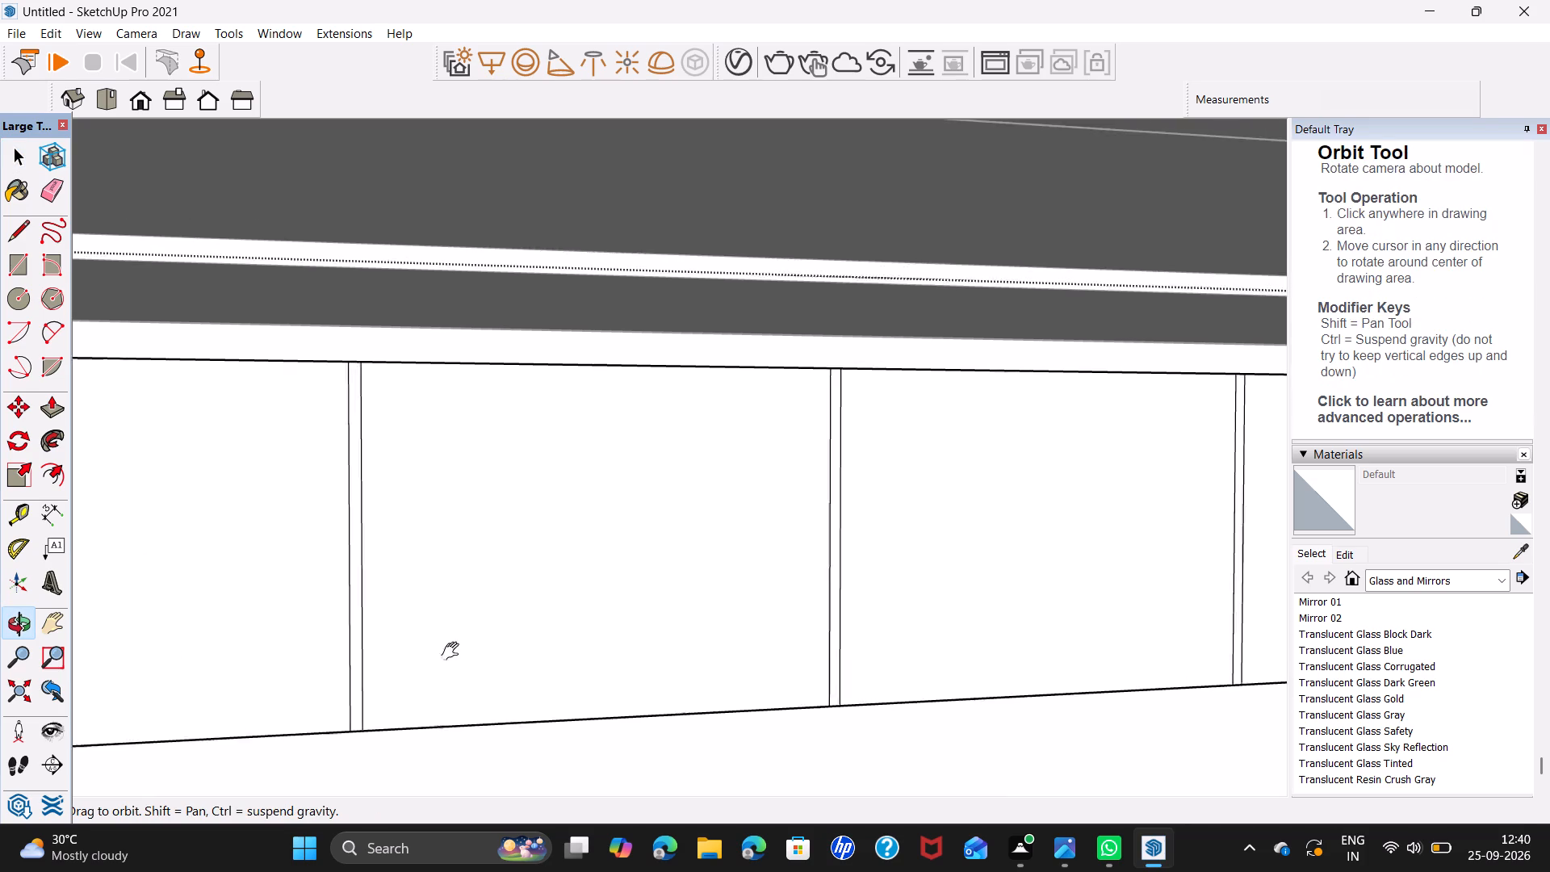
shift+middle_drag(454, 652, 951, 660)
click(446, 712)
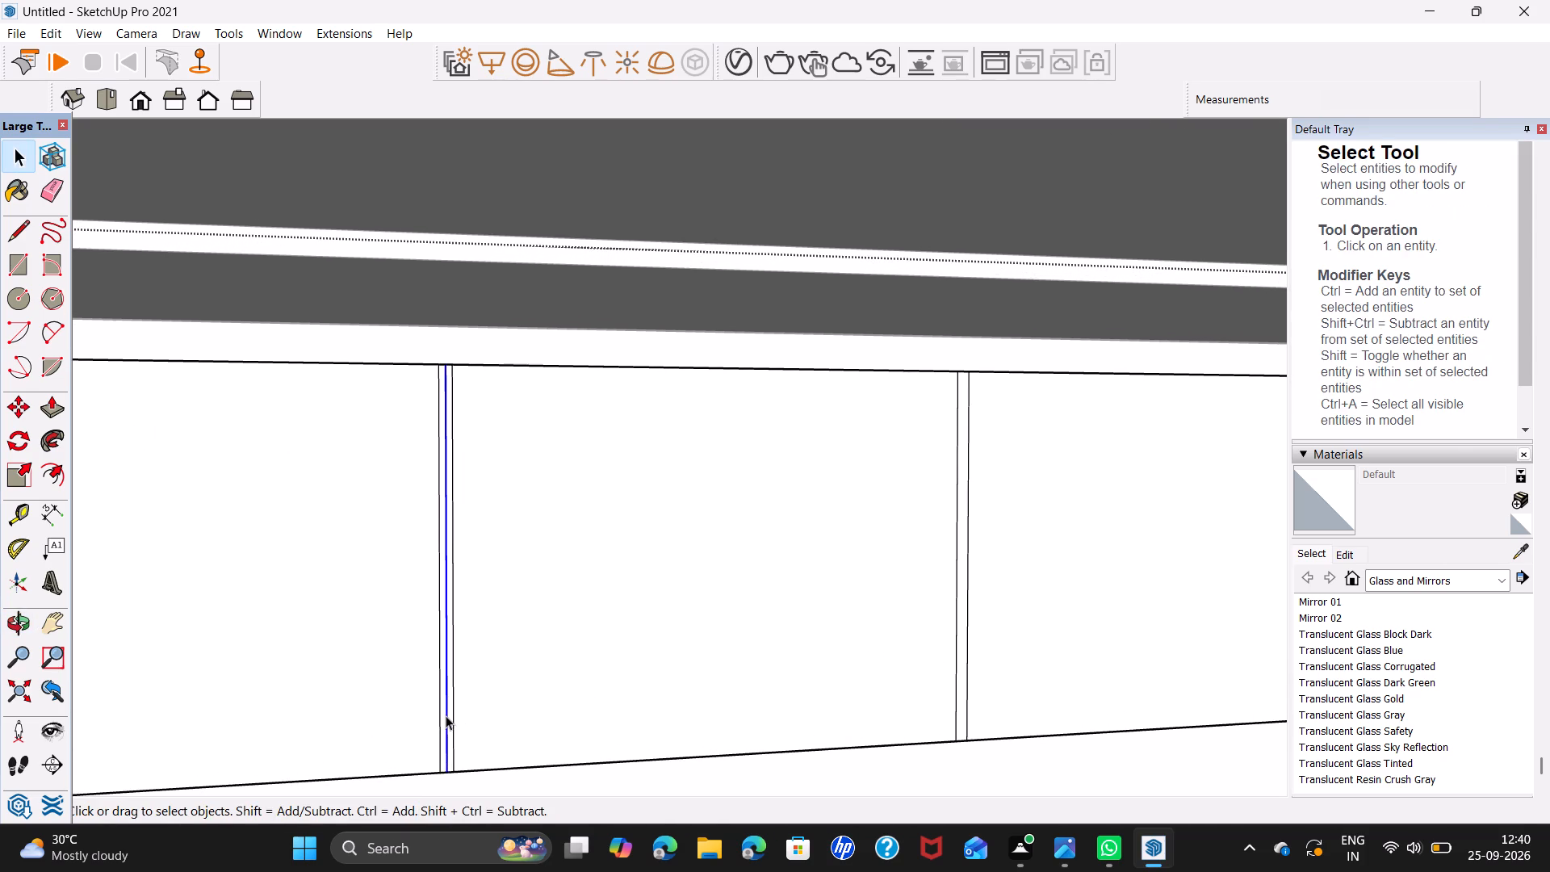
key(Delete)
middle_drag(355, 671, 1028, 675)
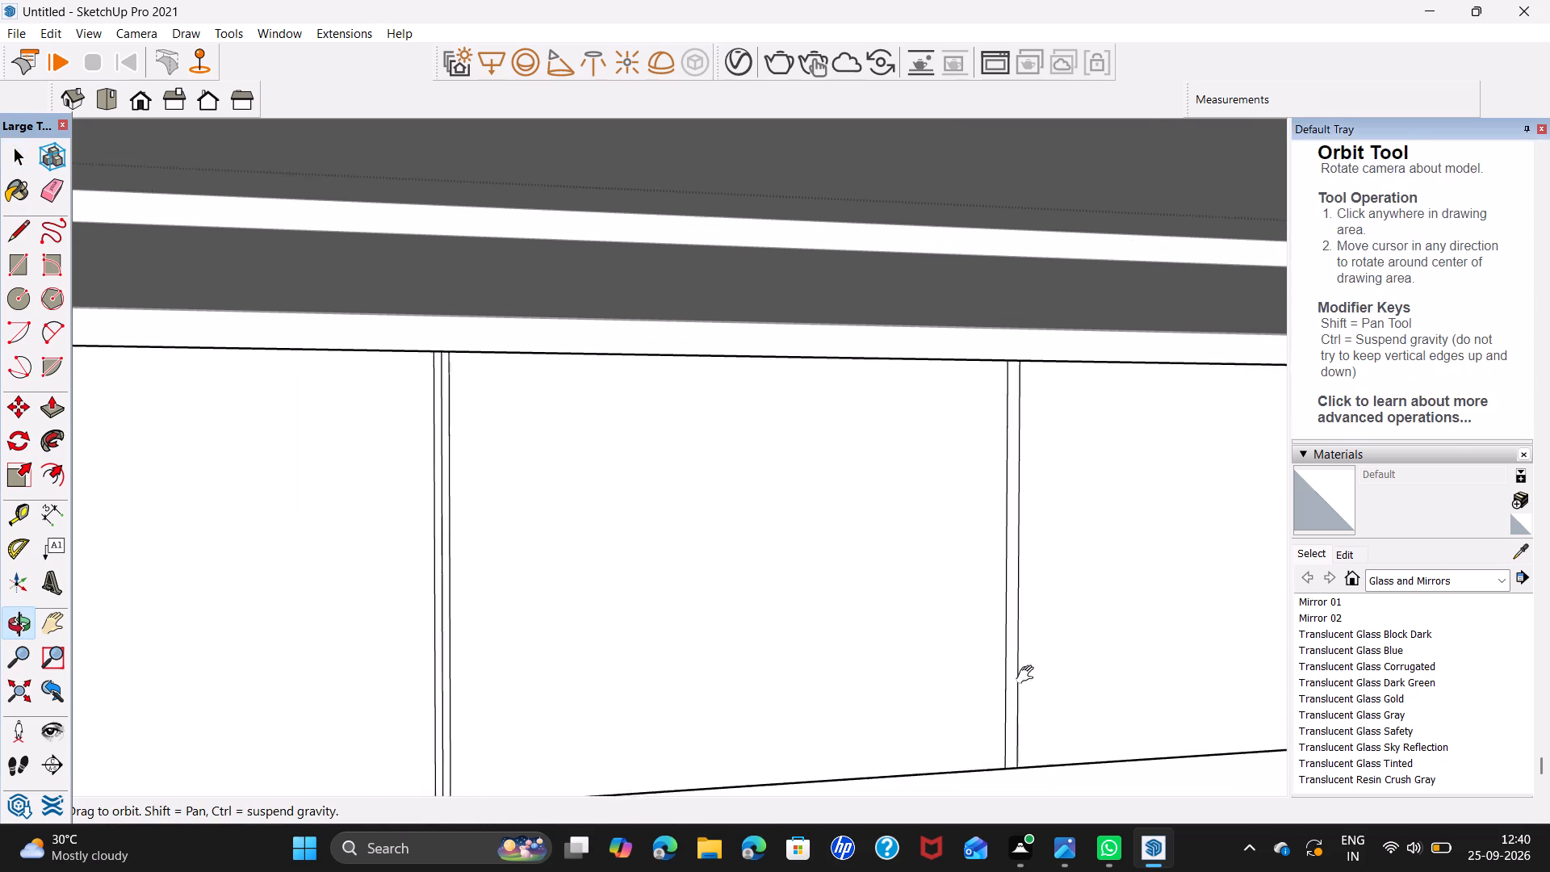
middle_drag(1028, 675, 1034, 675)
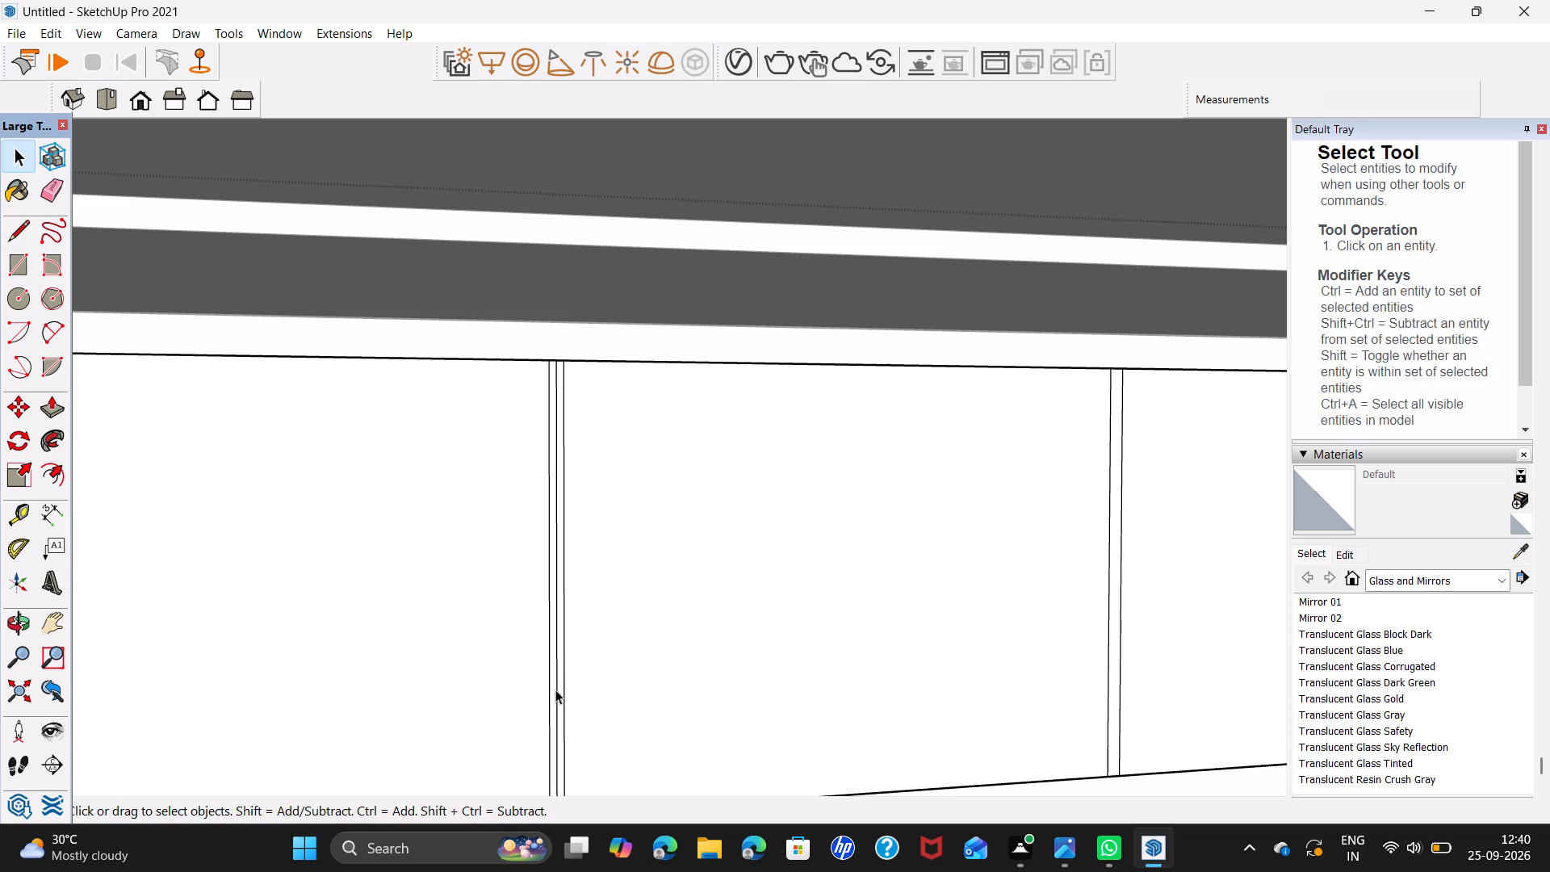
click(558, 687)
key(Delete)
Delete the original middle lines from the seventh and eighth 1" strips, counting back from the far end.
shift+middle_drag(442, 665, 989, 654)
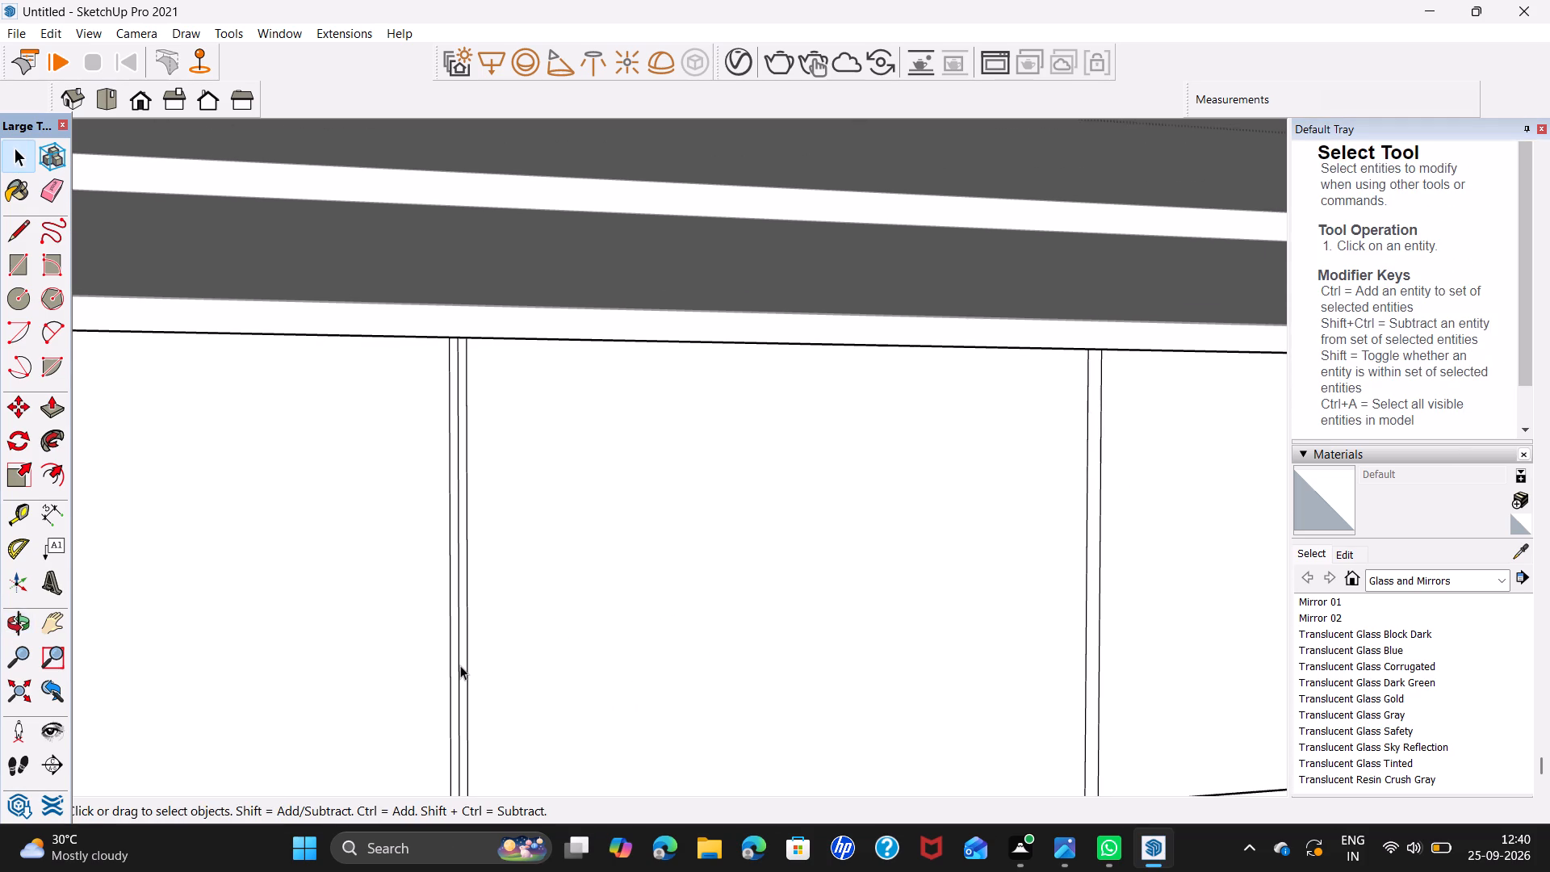
click(460, 665)
key(Delete)
shift+middle_drag(451, 661, 1037, 681)
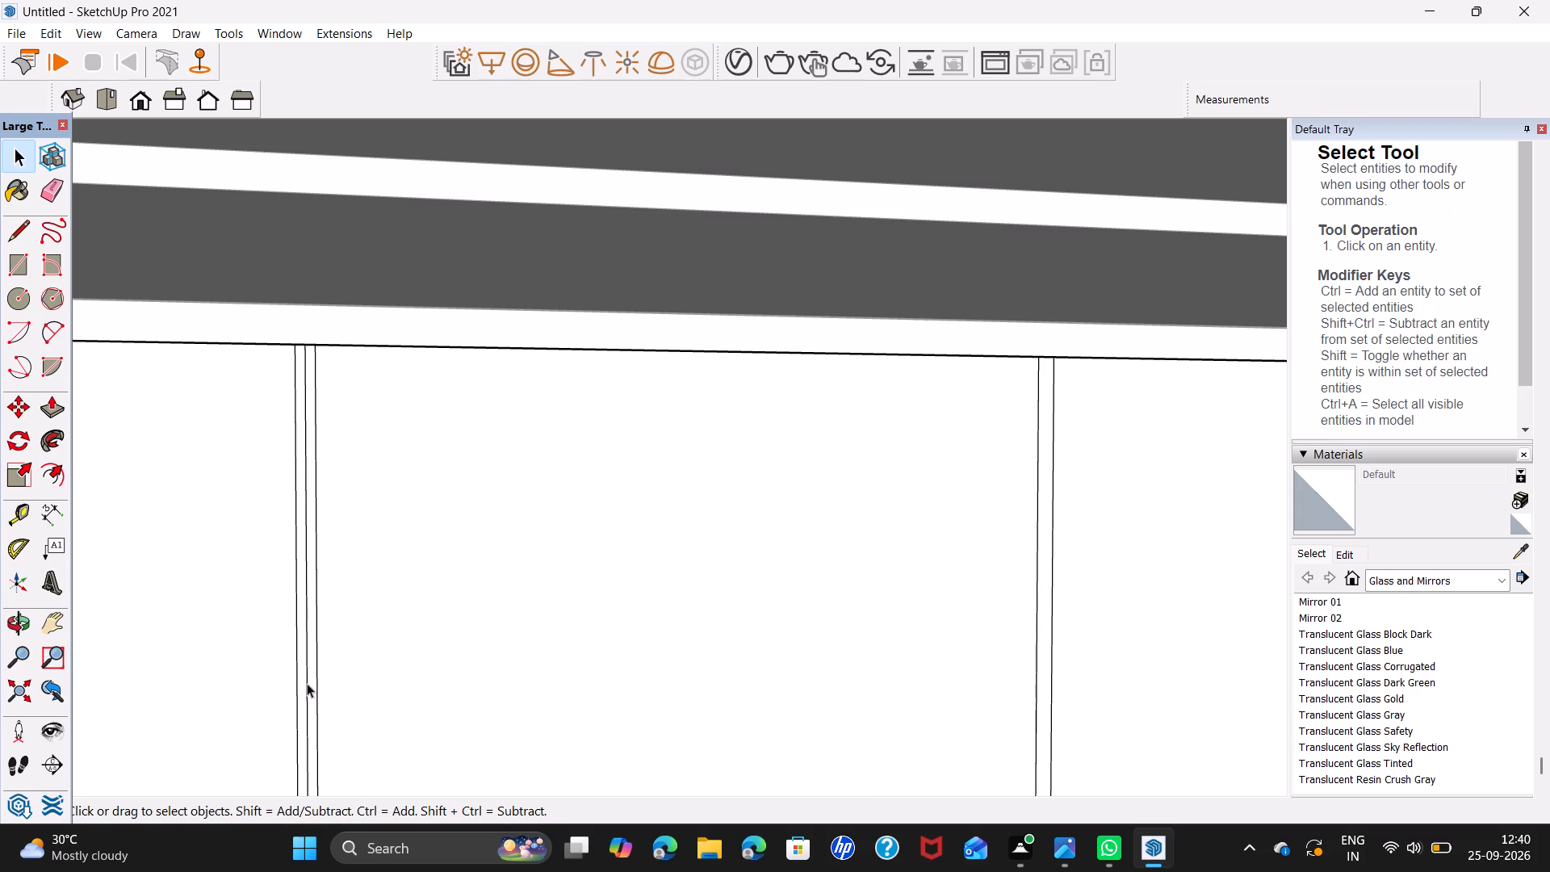
click(307, 683)
key(Delete)
Delete the original middle lines from the ninth and tenth 1" strips, counting back from the far end.
shift+middle_drag(274, 660, 585, 663)
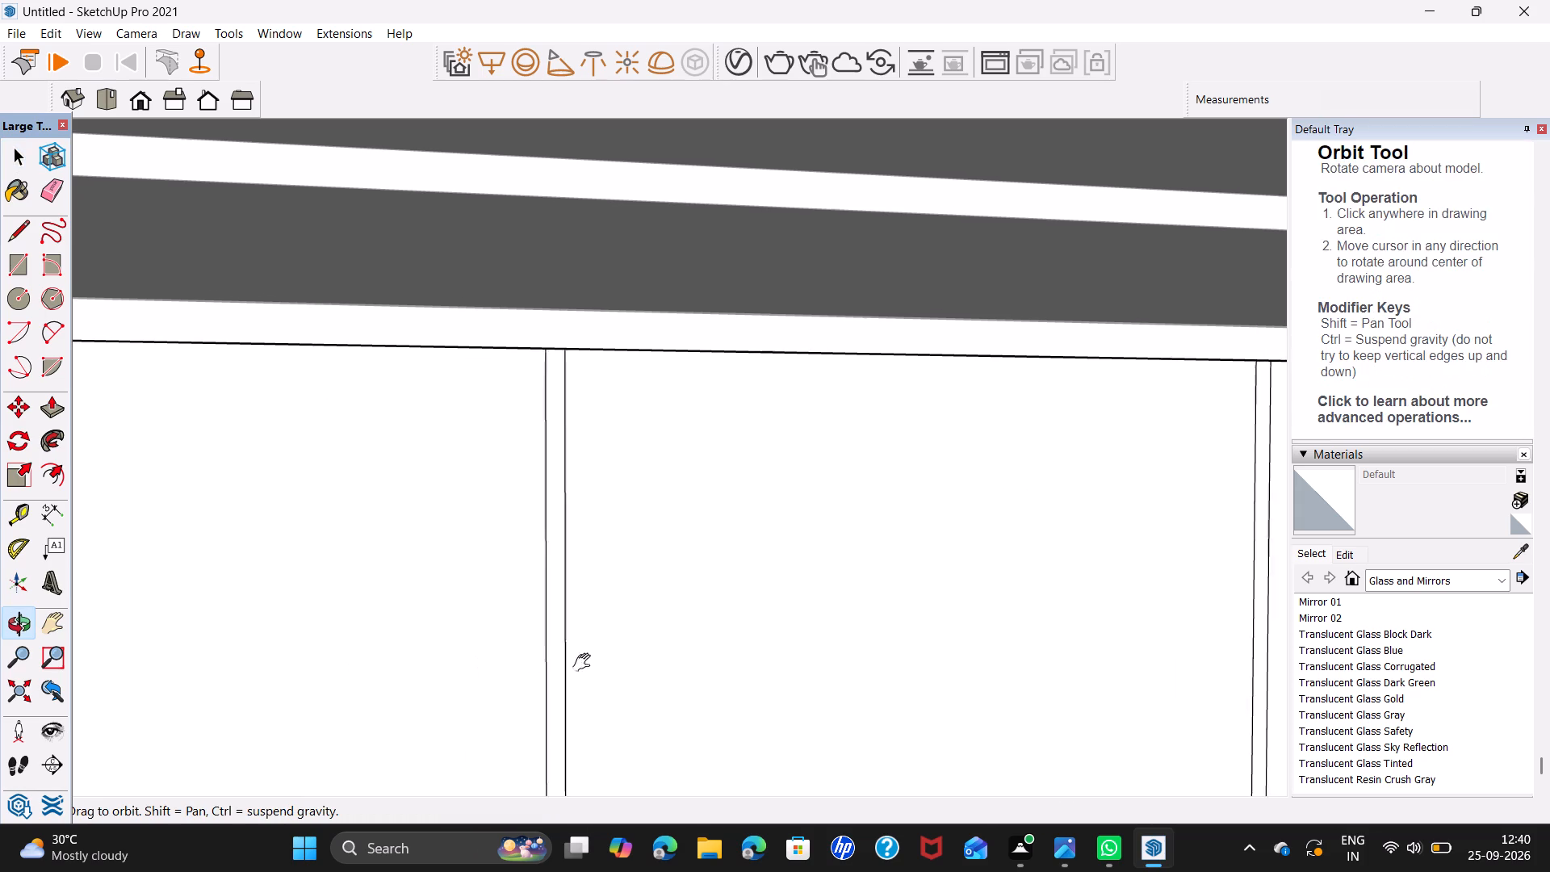
shift+middle_drag(585, 663, 1101, 669)
click(274, 644)
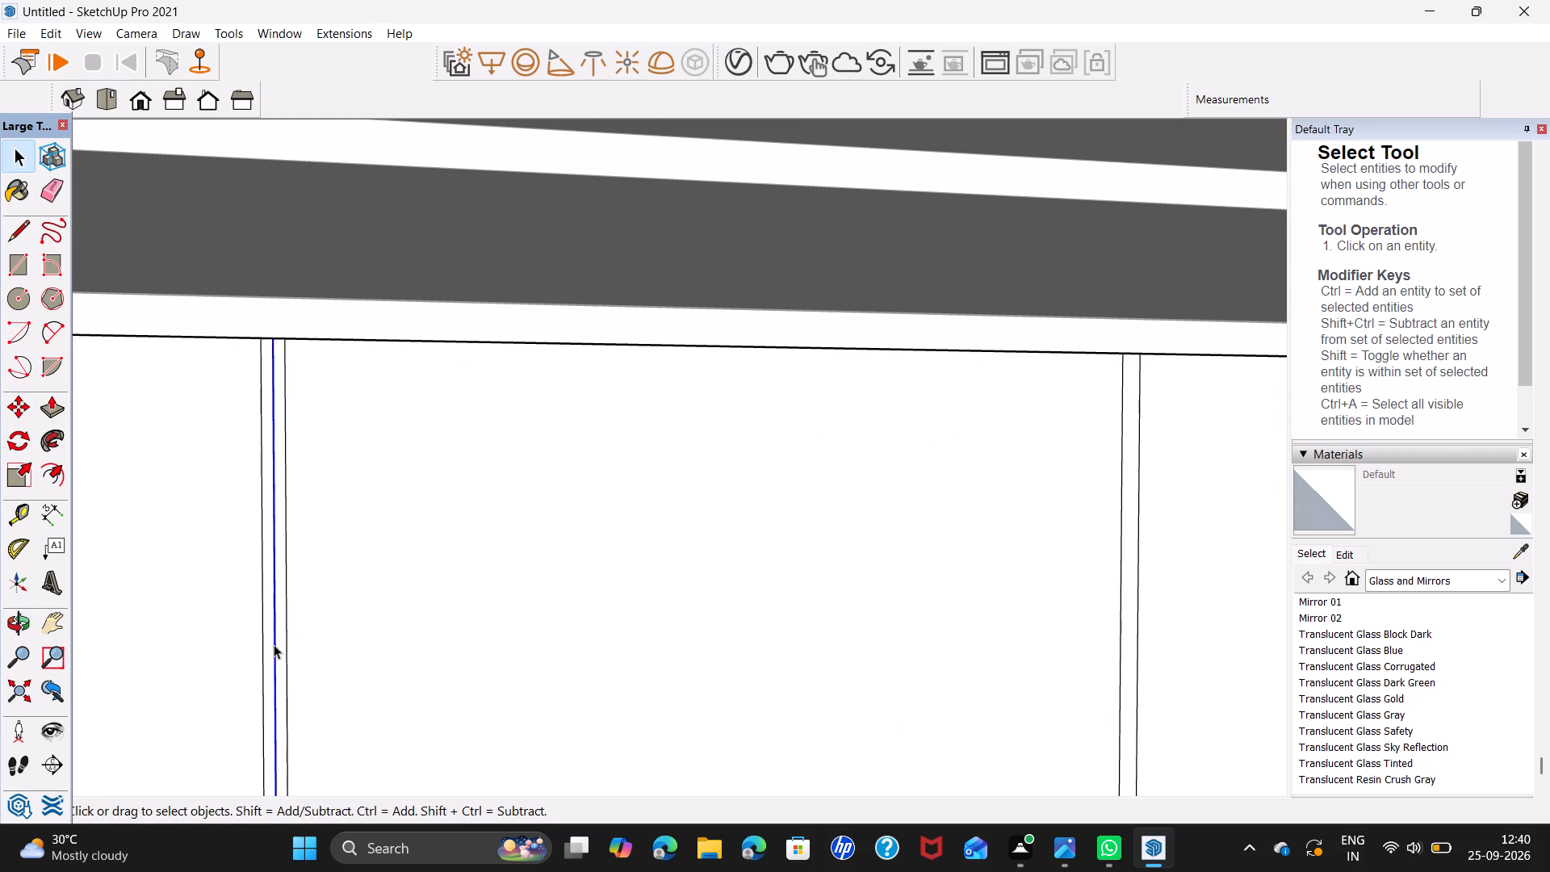
key(Delete)
scroll(243, 625, down, 6)
middle_drag(237, 627, 1026, 592)
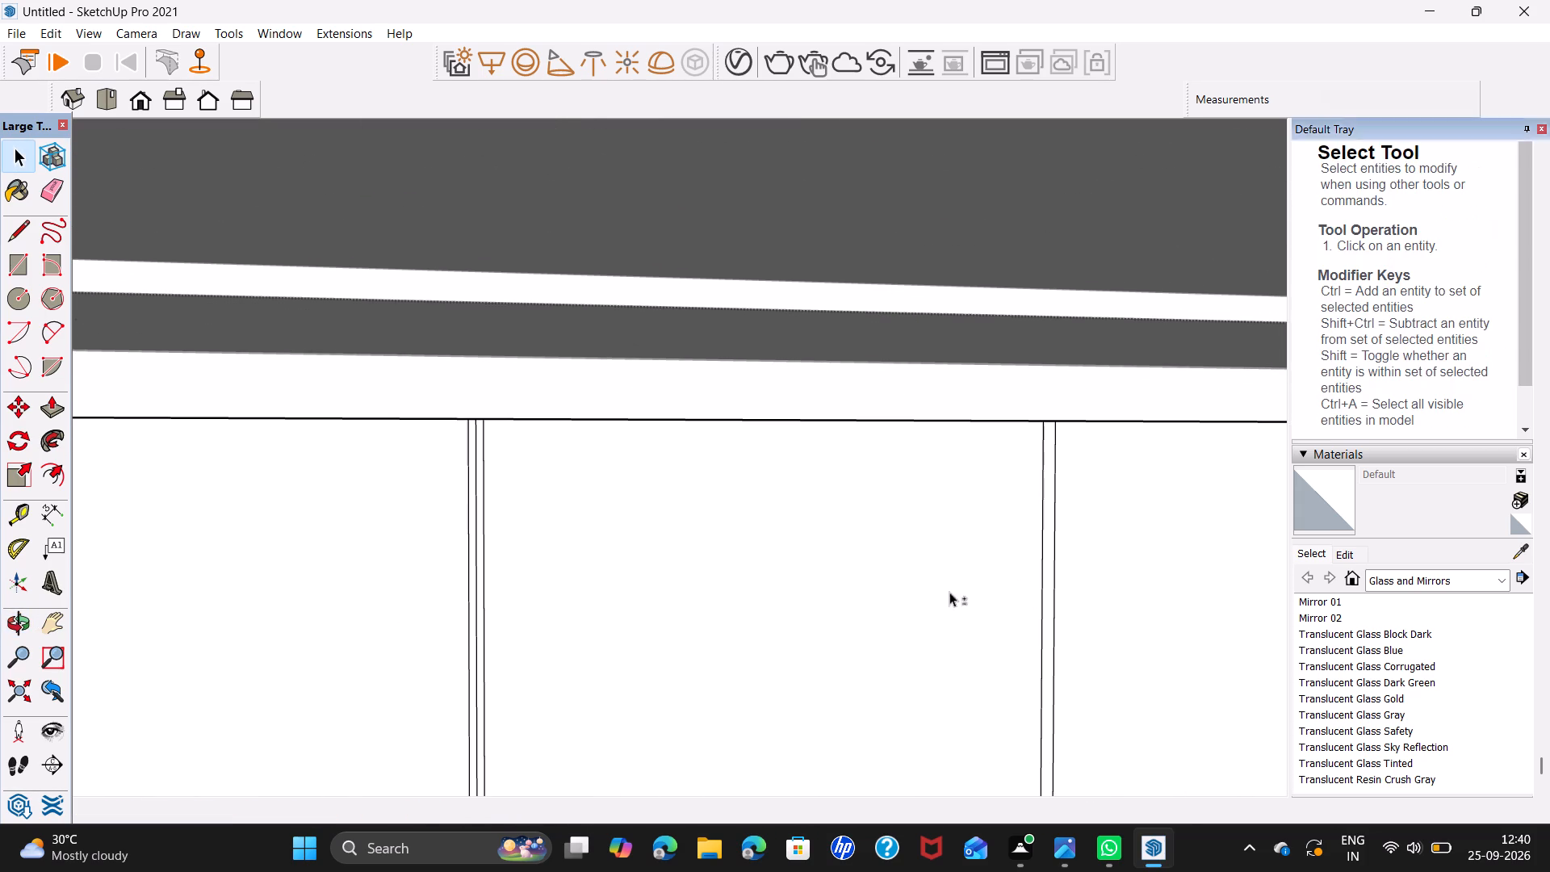
click(476, 657)
key(Delete)
Examine the full run of upper cabinets above the counter, checking the divider strips from the near end.
scroll(439, 634, down, 6)
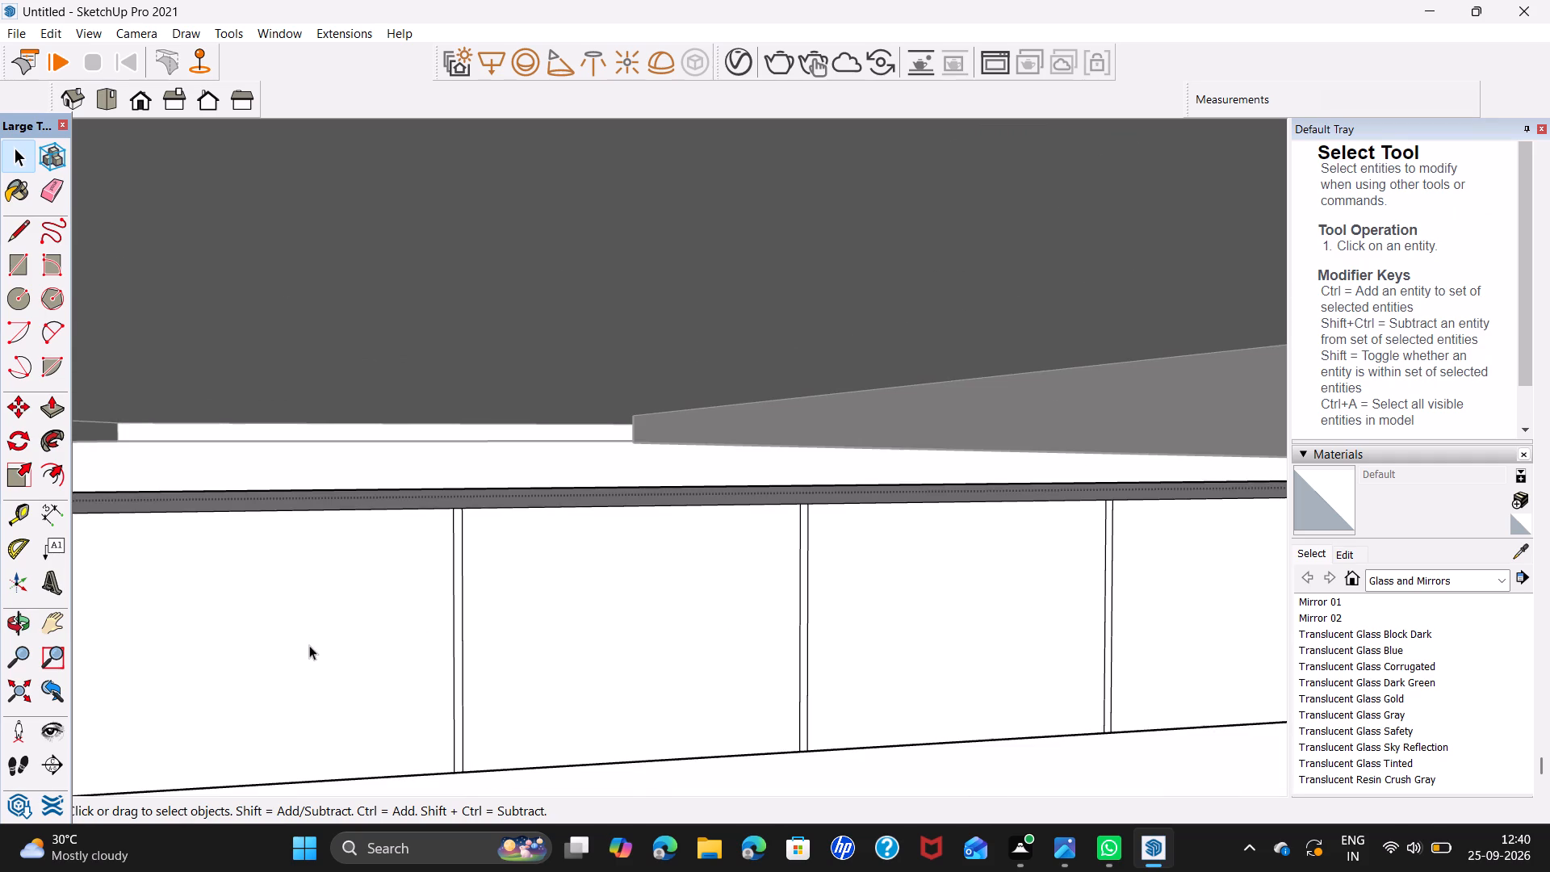
middle_drag(309, 645, 729, 664)
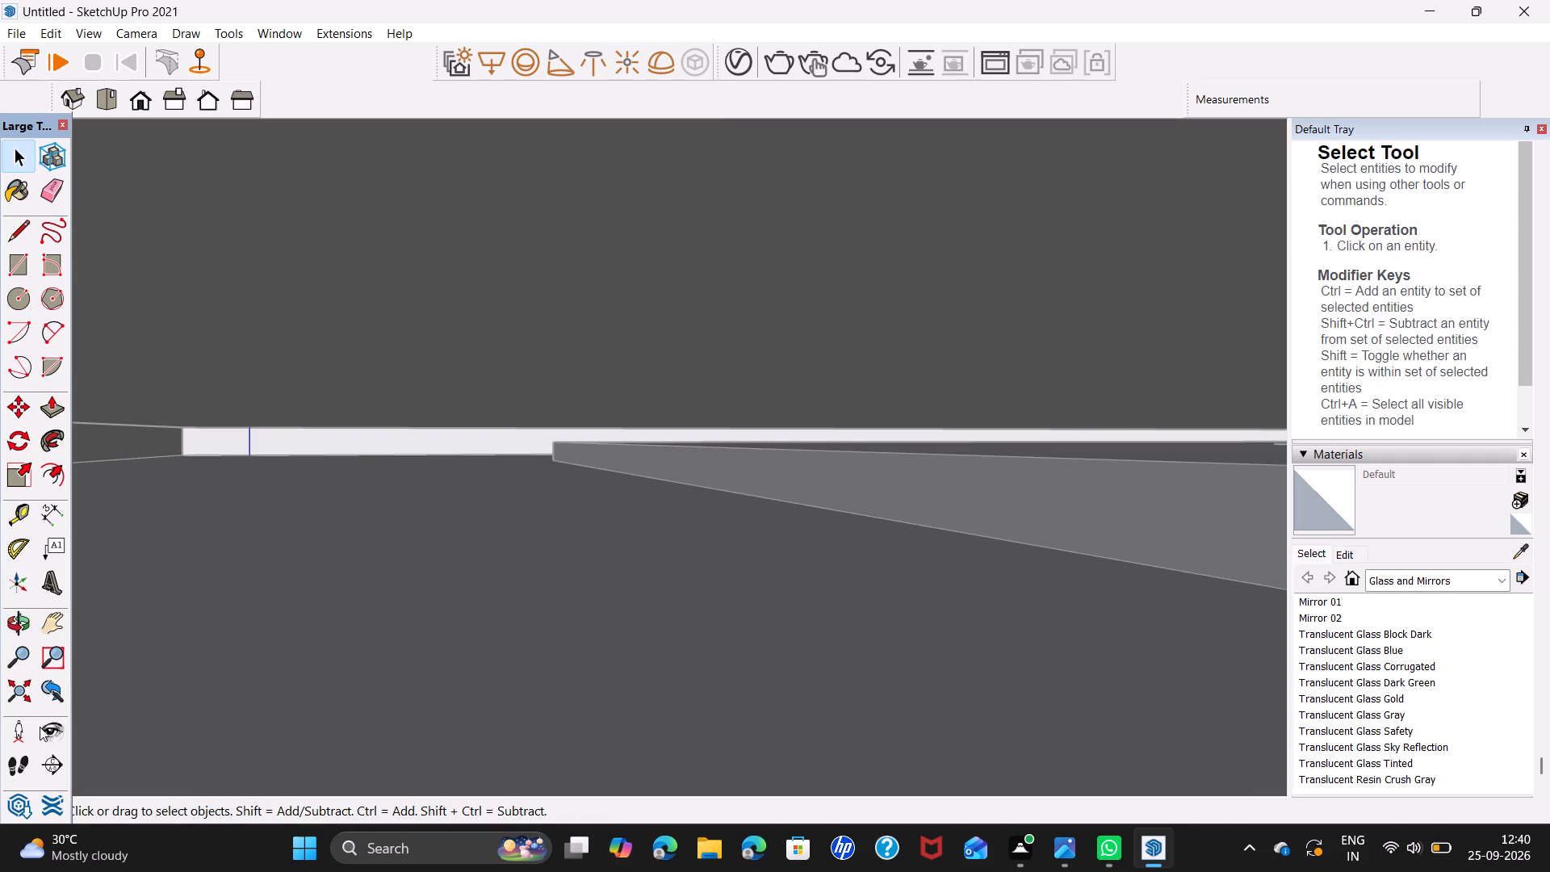
click(15, 691)
middle_drag(299, 598, 802, 641)
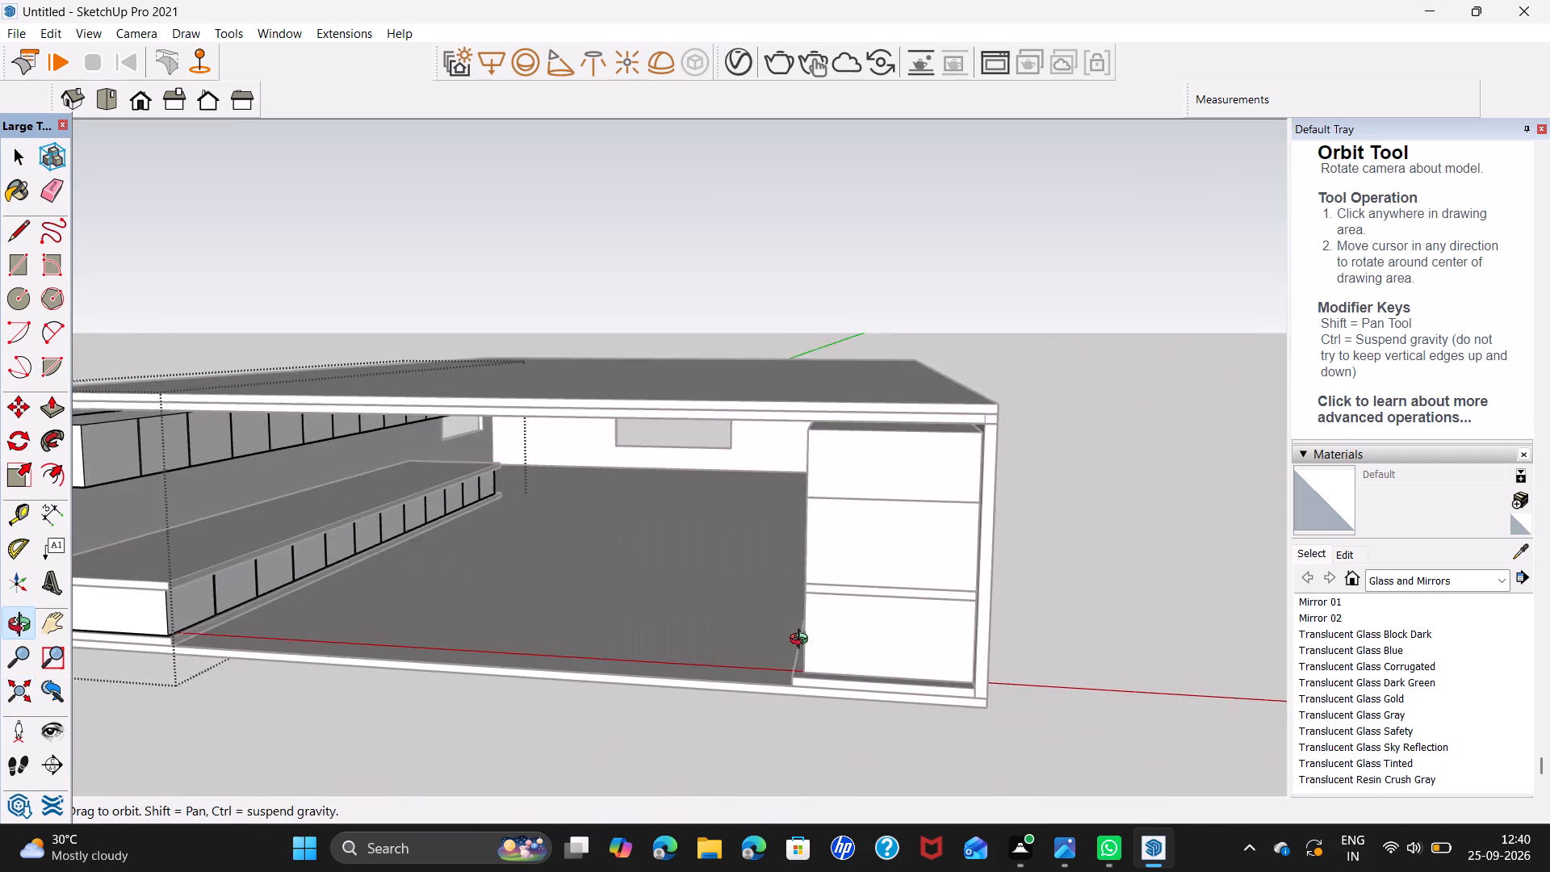
middle_drag(802, 641, 769, 610)
scroll(353, 379, up, 7)
middle_drag(499, 509, 383, 499)
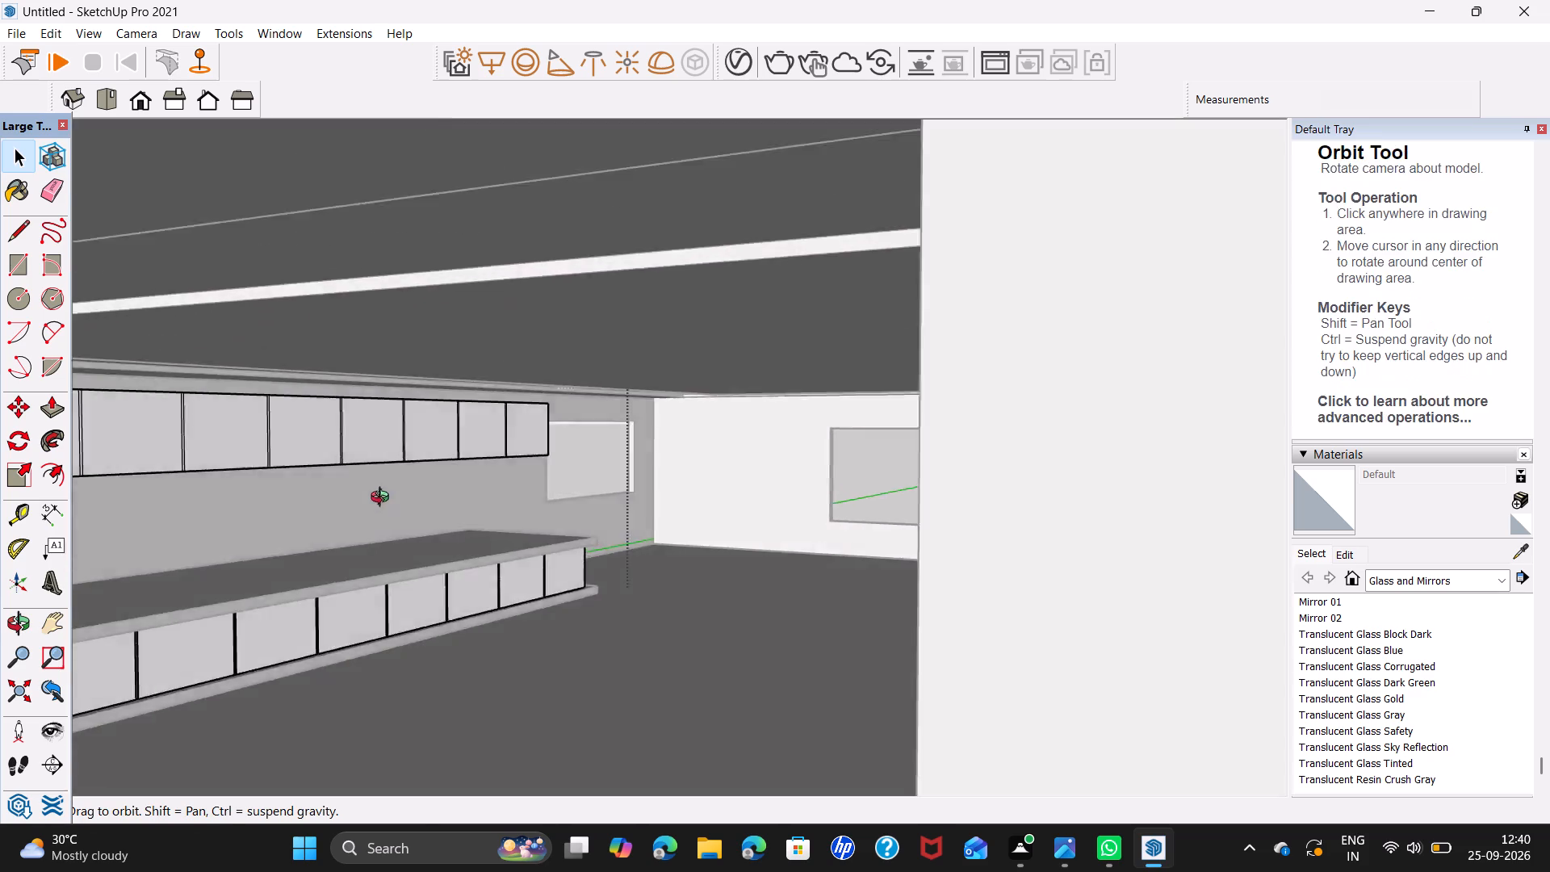
middle_drag(383, 499, 374, 497)
middle_drag(300, 478, 647, 496)
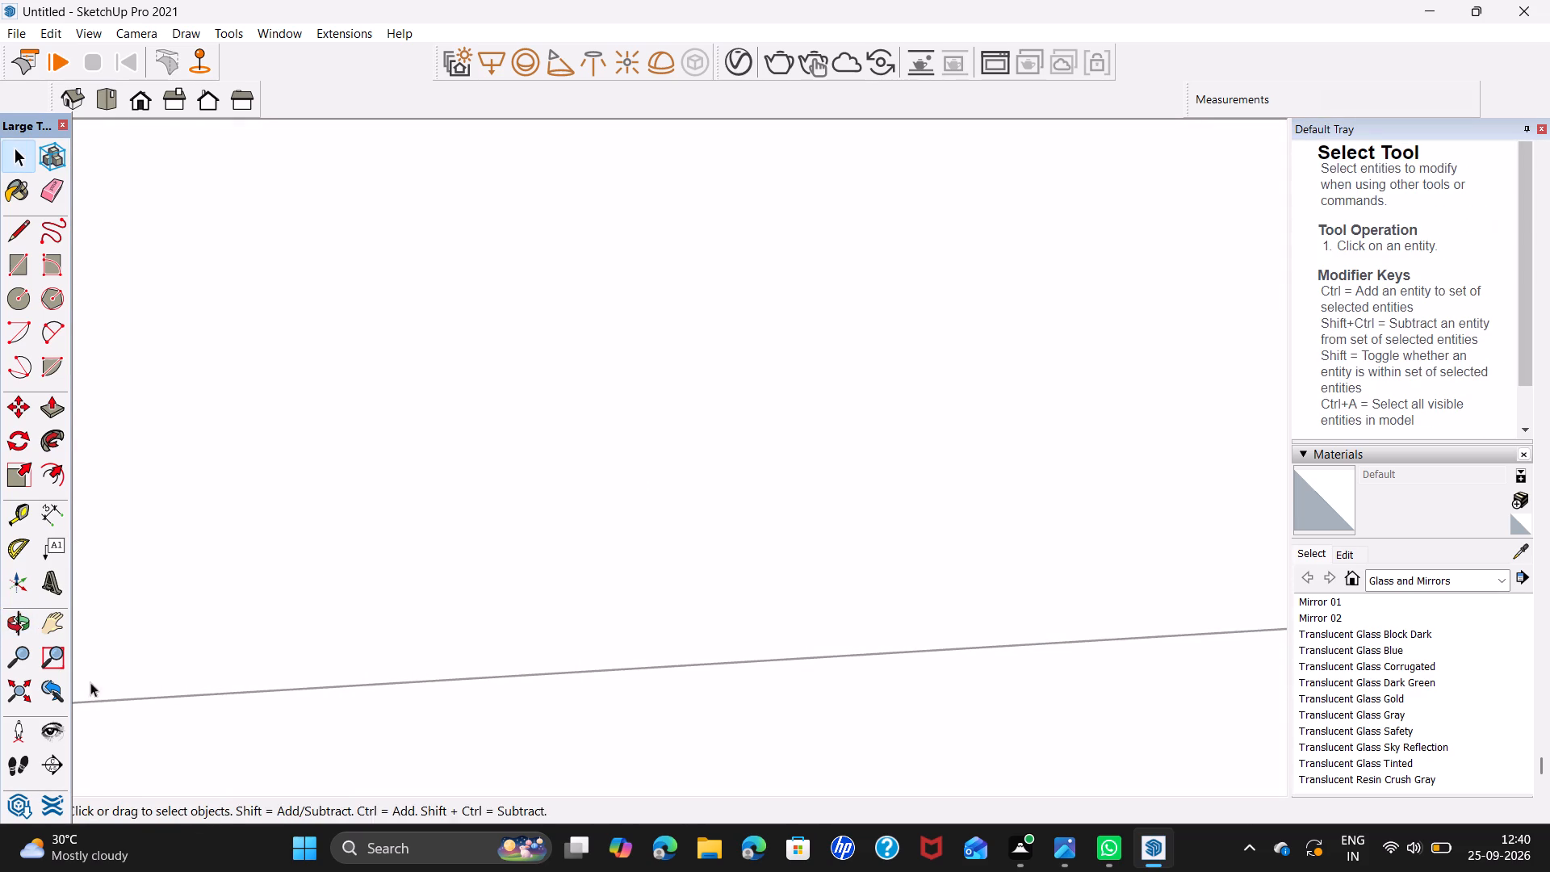
click(16, 693)
middle_drag(527, 479, 202, 498)
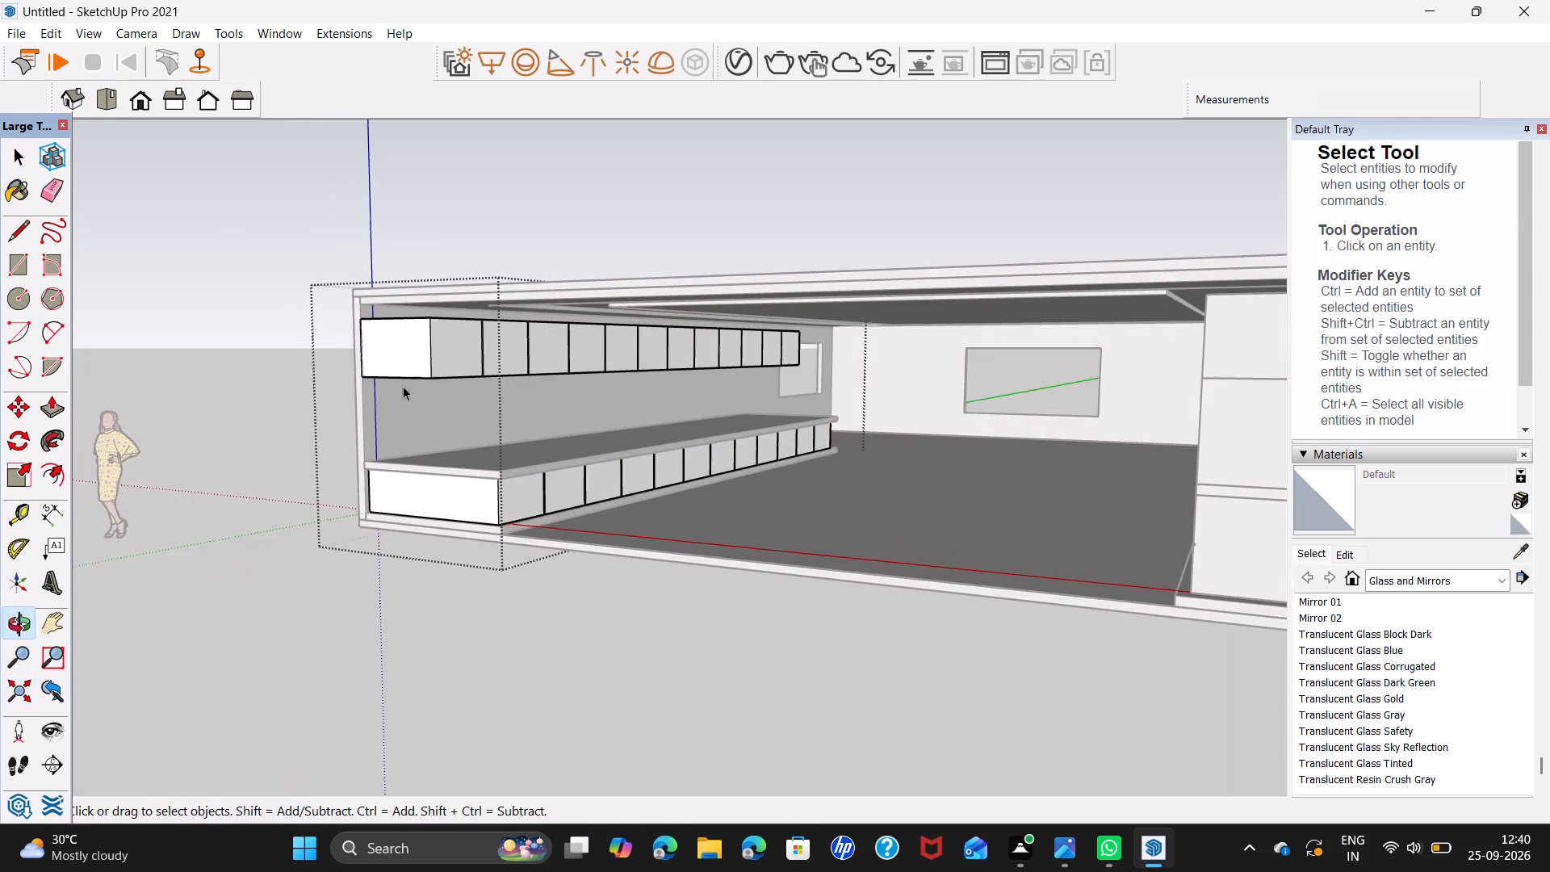
scroll(503, 349, up, 6)
middle_drag(696, 445, 618, 455)
scroll(525, 401, up, 7)
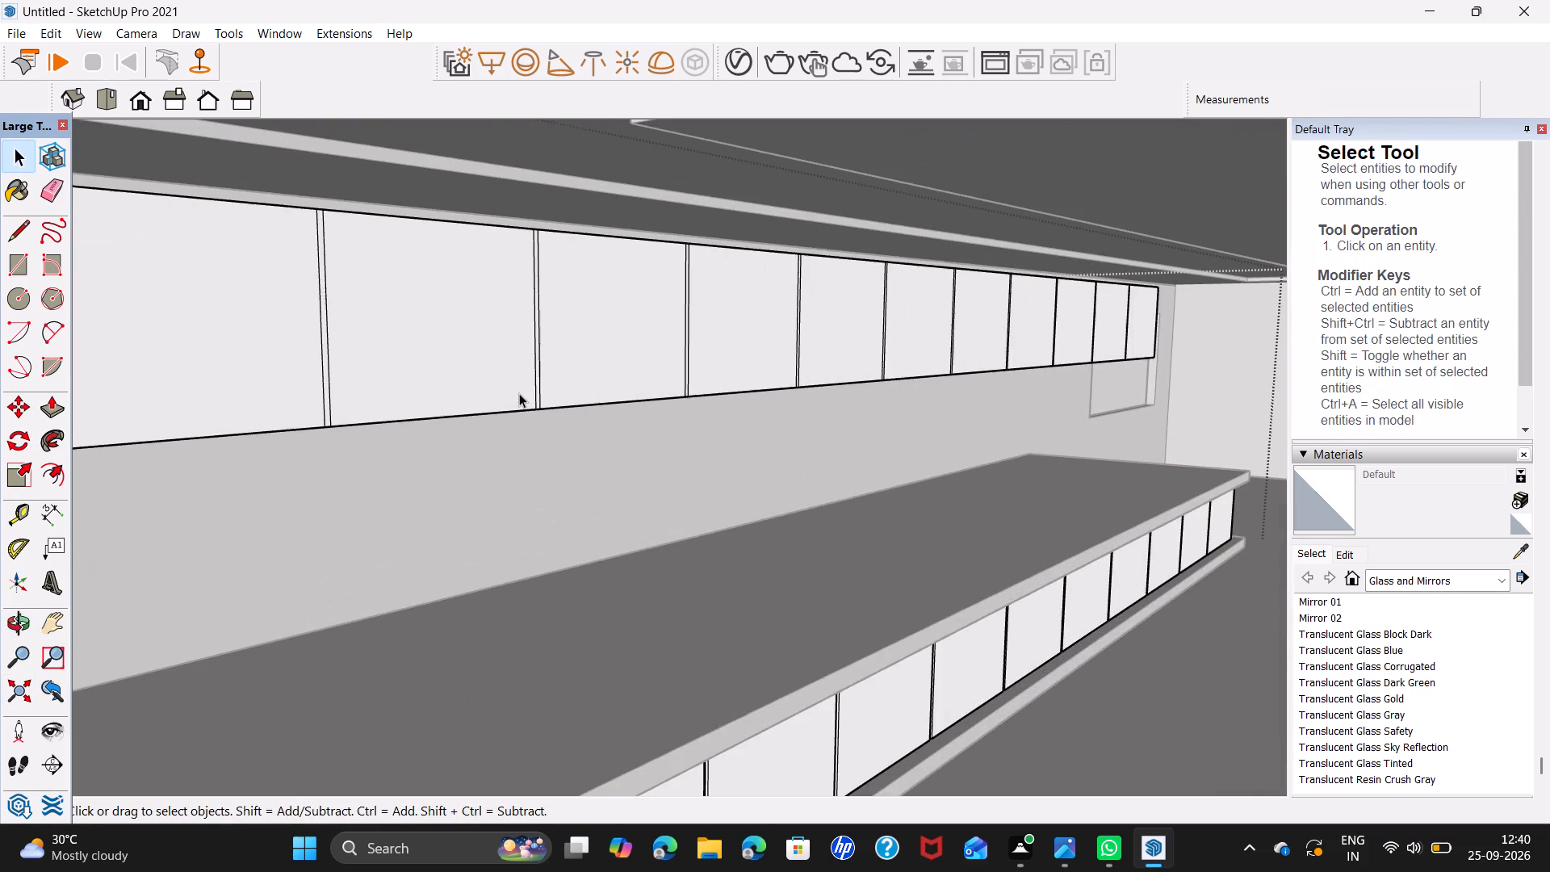
scroll(519, 393, down, 4)
scroll(202, 402, up, 3)
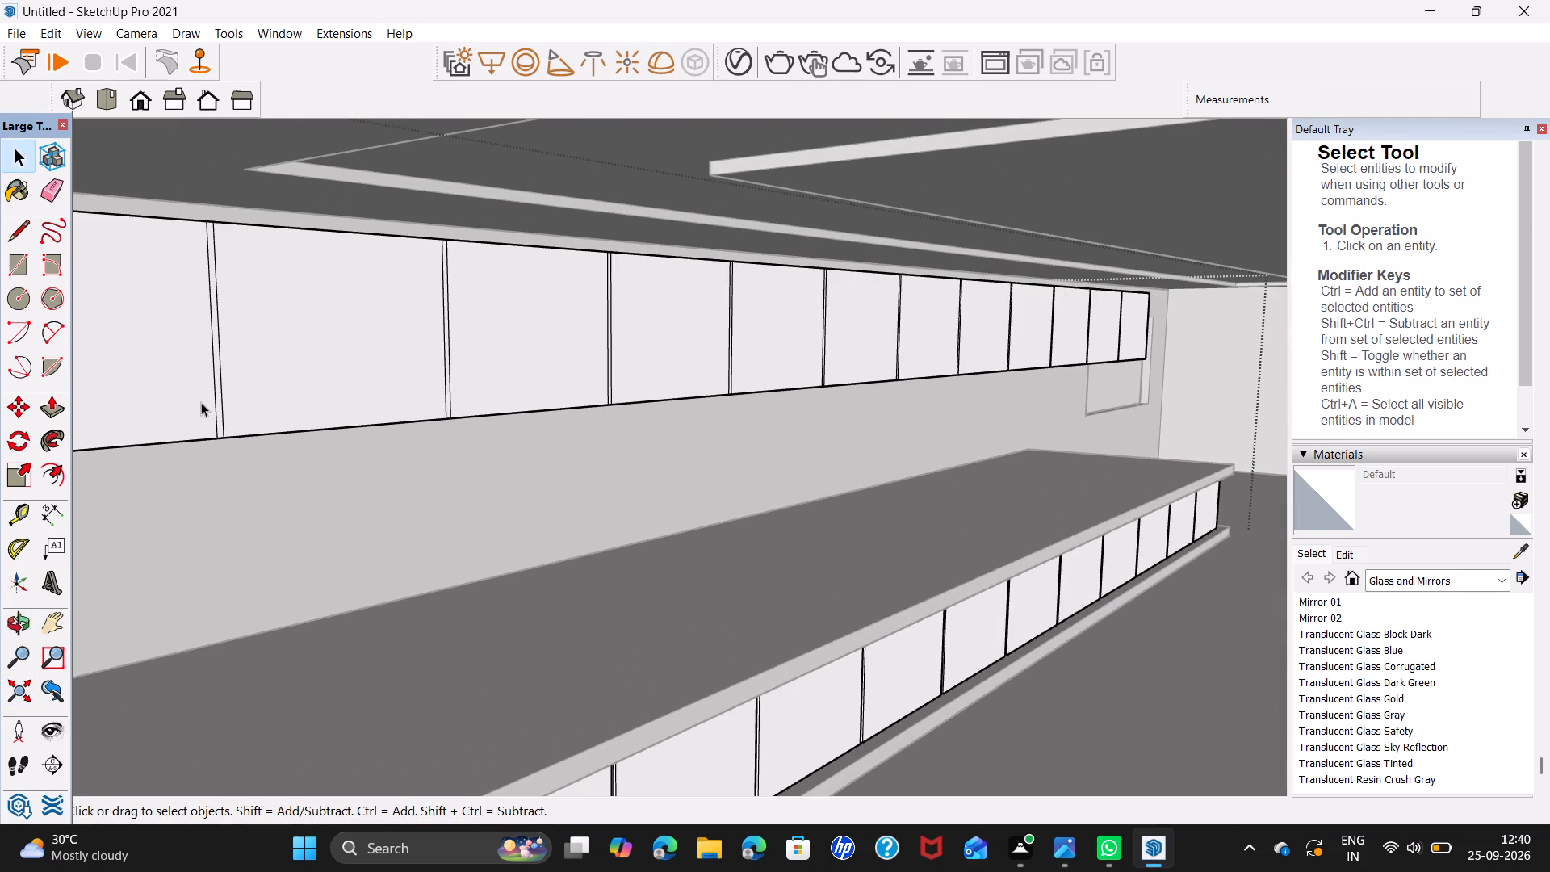
scroll(201, 402, down, 3)
scroll(203, 402, up, 7)
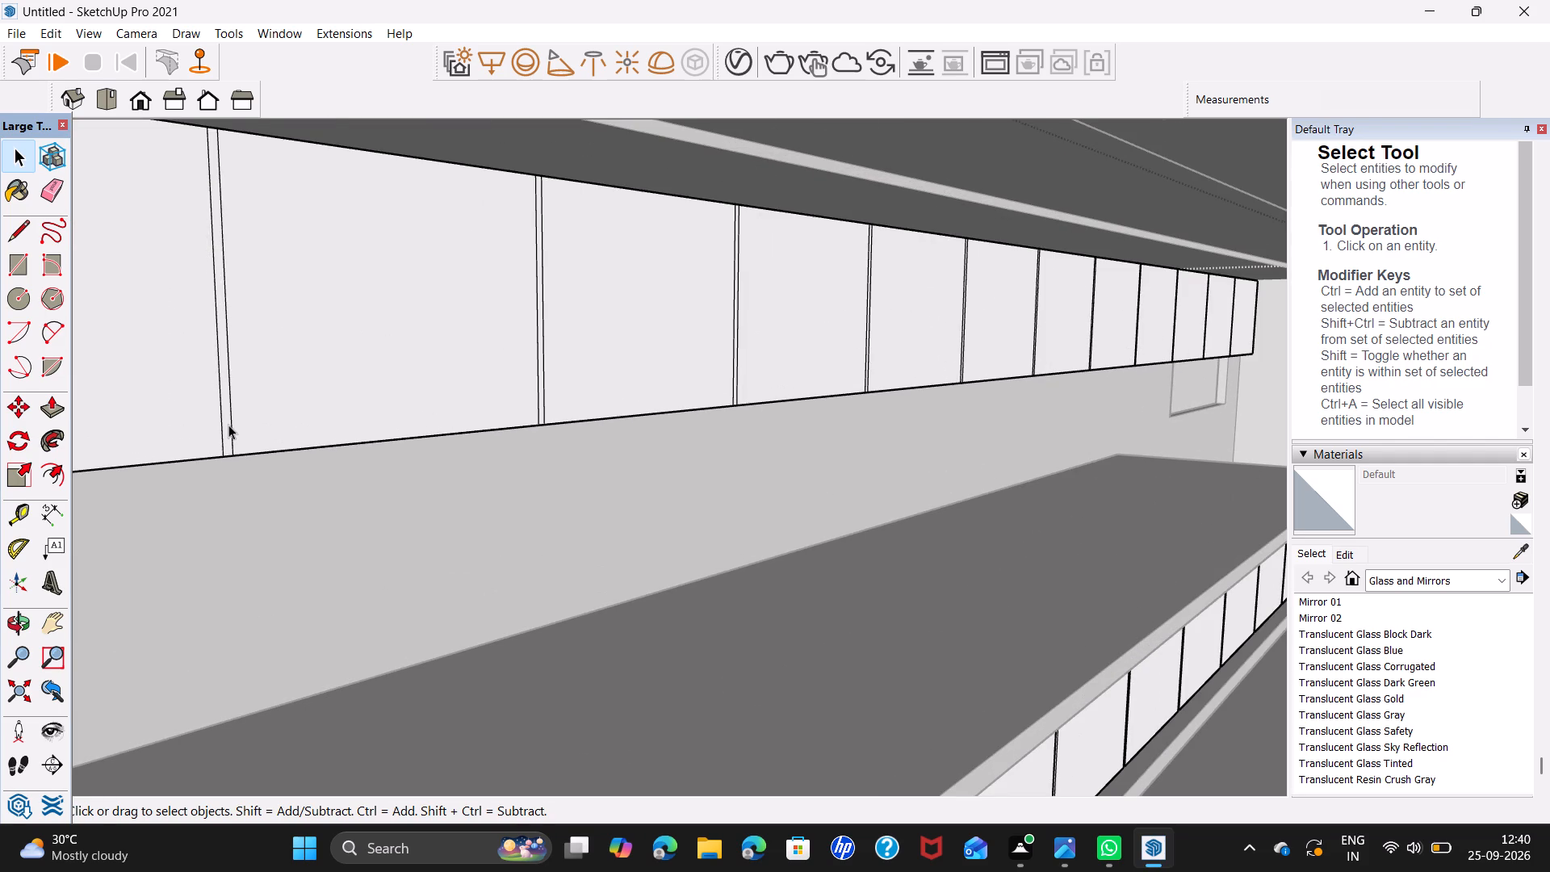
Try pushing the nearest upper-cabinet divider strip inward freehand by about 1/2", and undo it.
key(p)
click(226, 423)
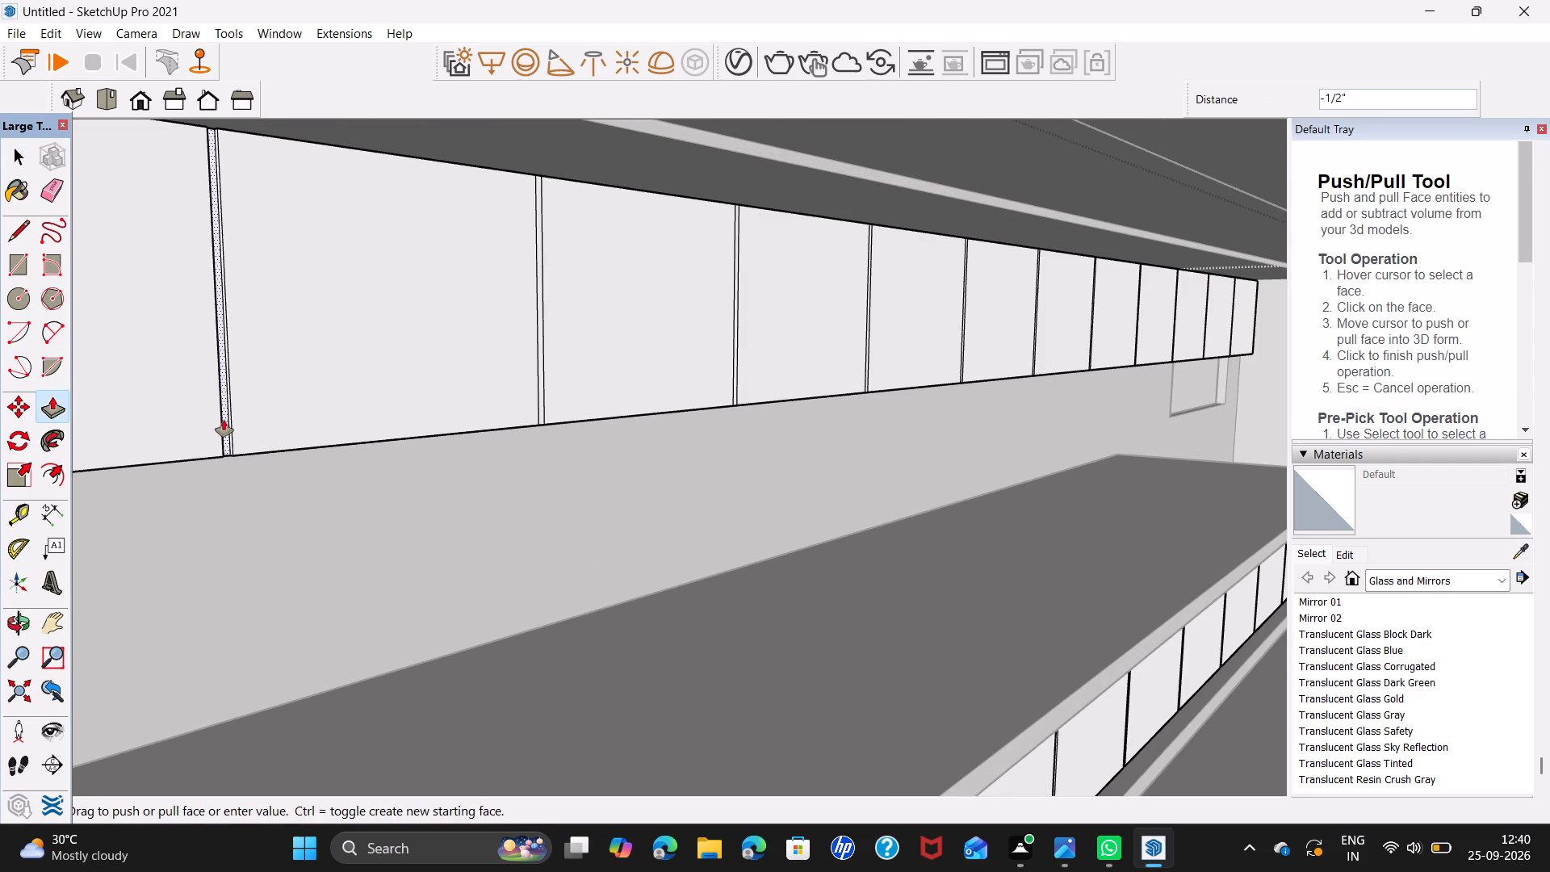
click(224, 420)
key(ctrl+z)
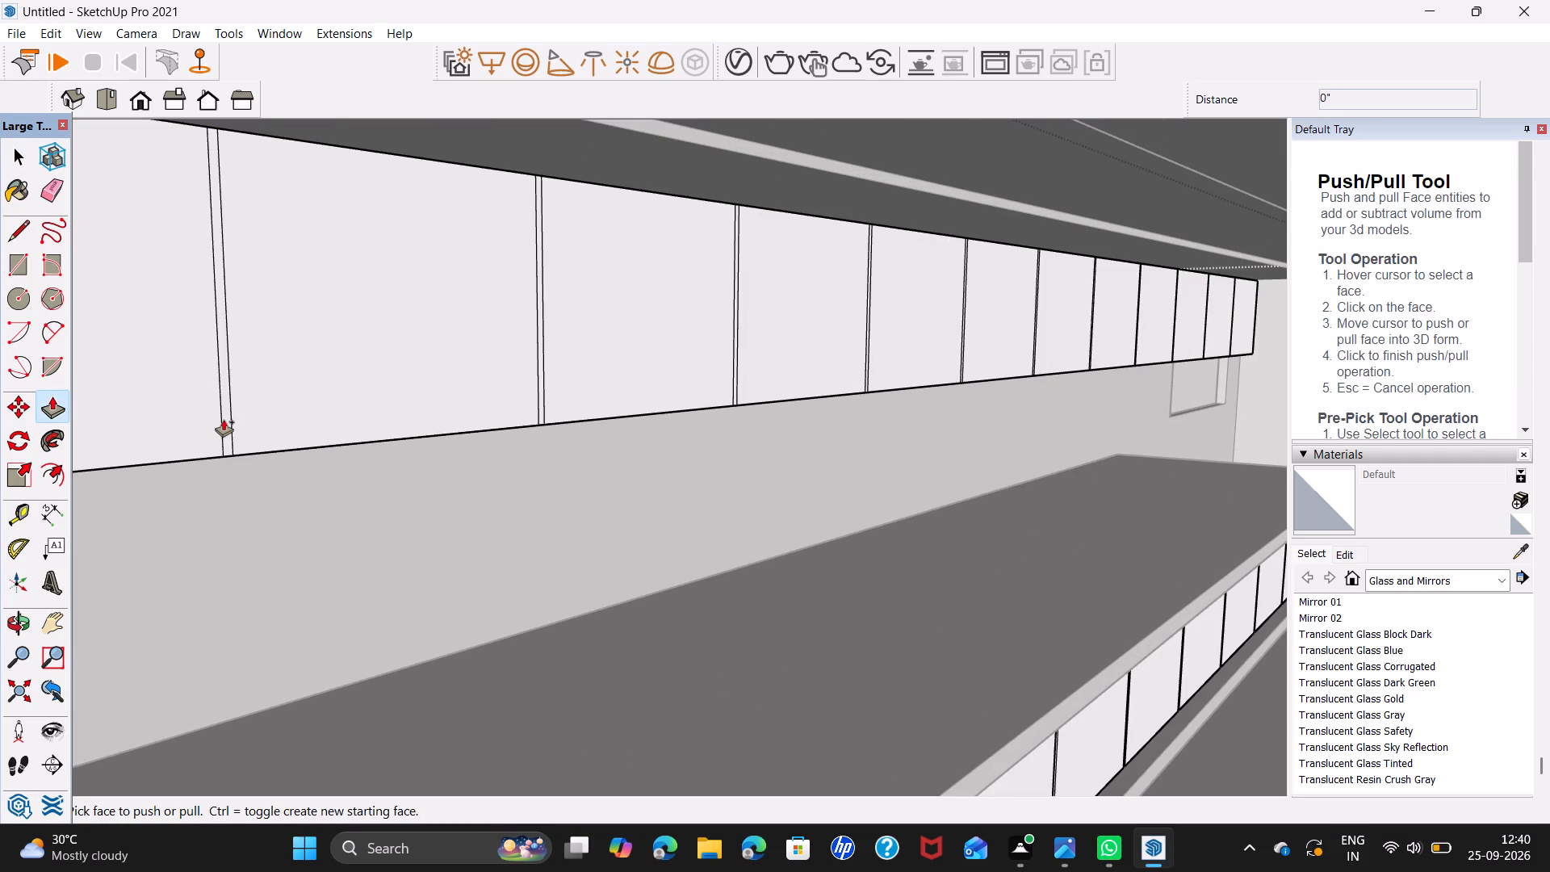
Push the nearest upper-cabinet divider strip inward by 0.5" to form a groove.
click(225, 429)
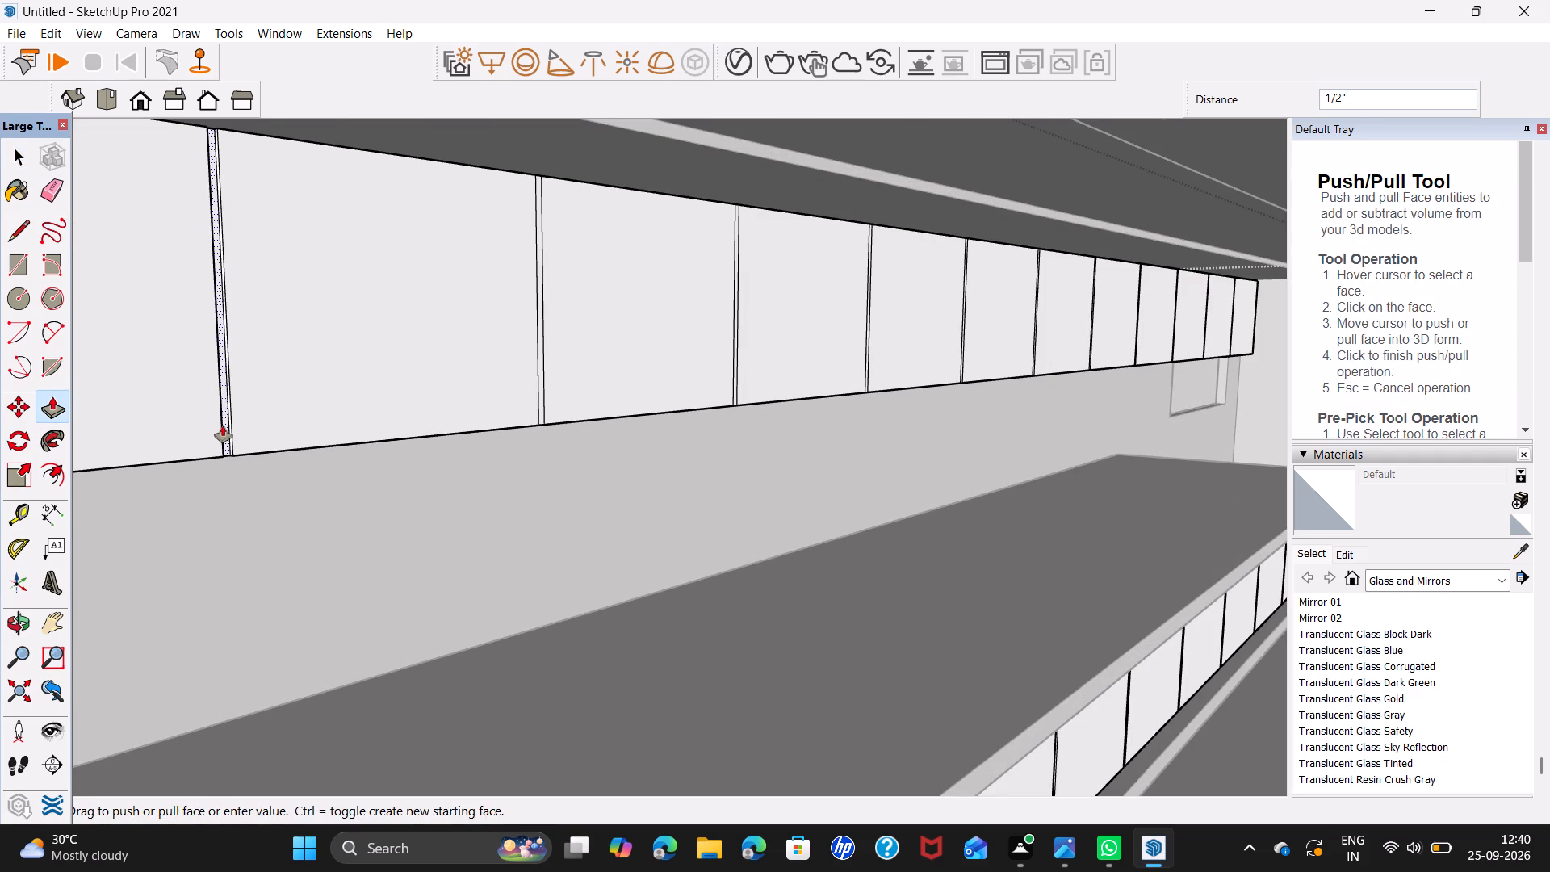
text(0.5)
key(Return)
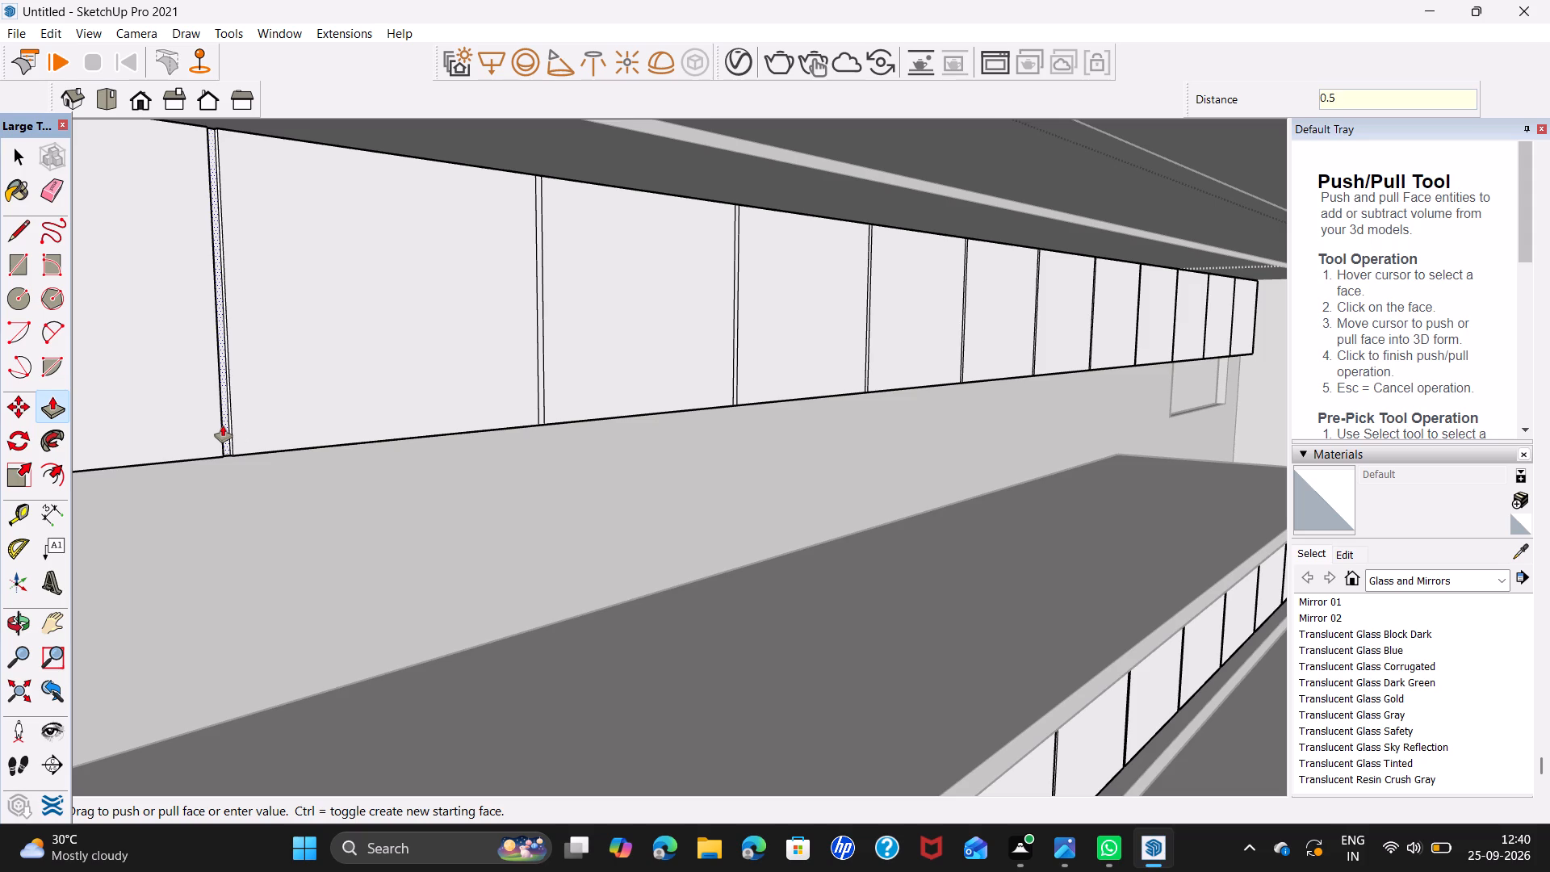
Push the second and third upper-cabinet divider strips, counting from the near end, inward by the same 0.5".
middle_drag(572, 399, 414, 451)
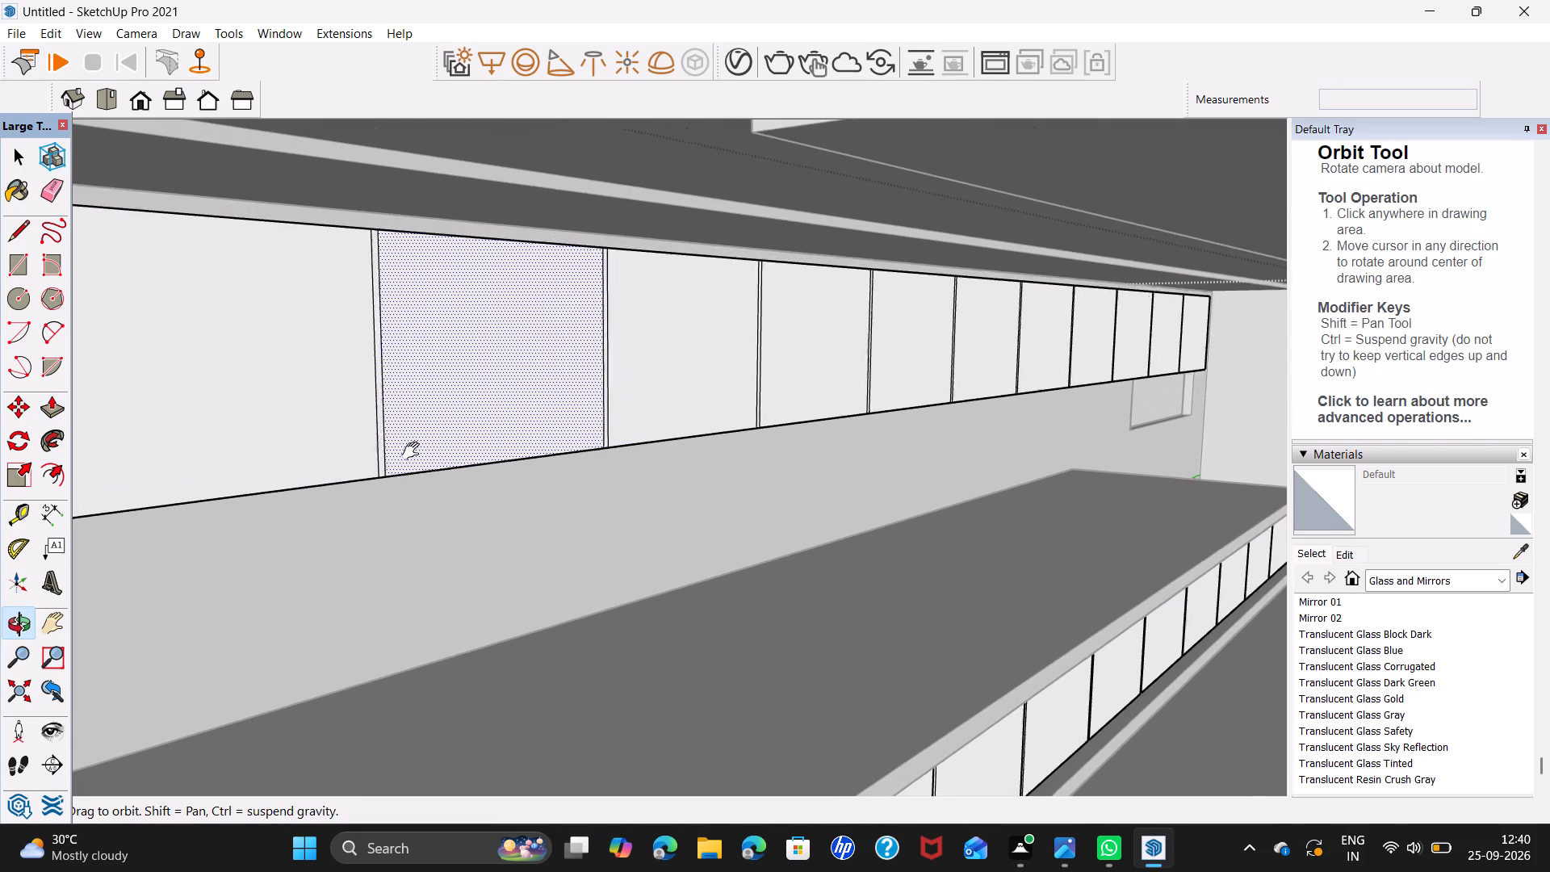
middle_drag(414, 451, 400, 451)
scroll(368, 447, up, 5)
double_click(361, 458)
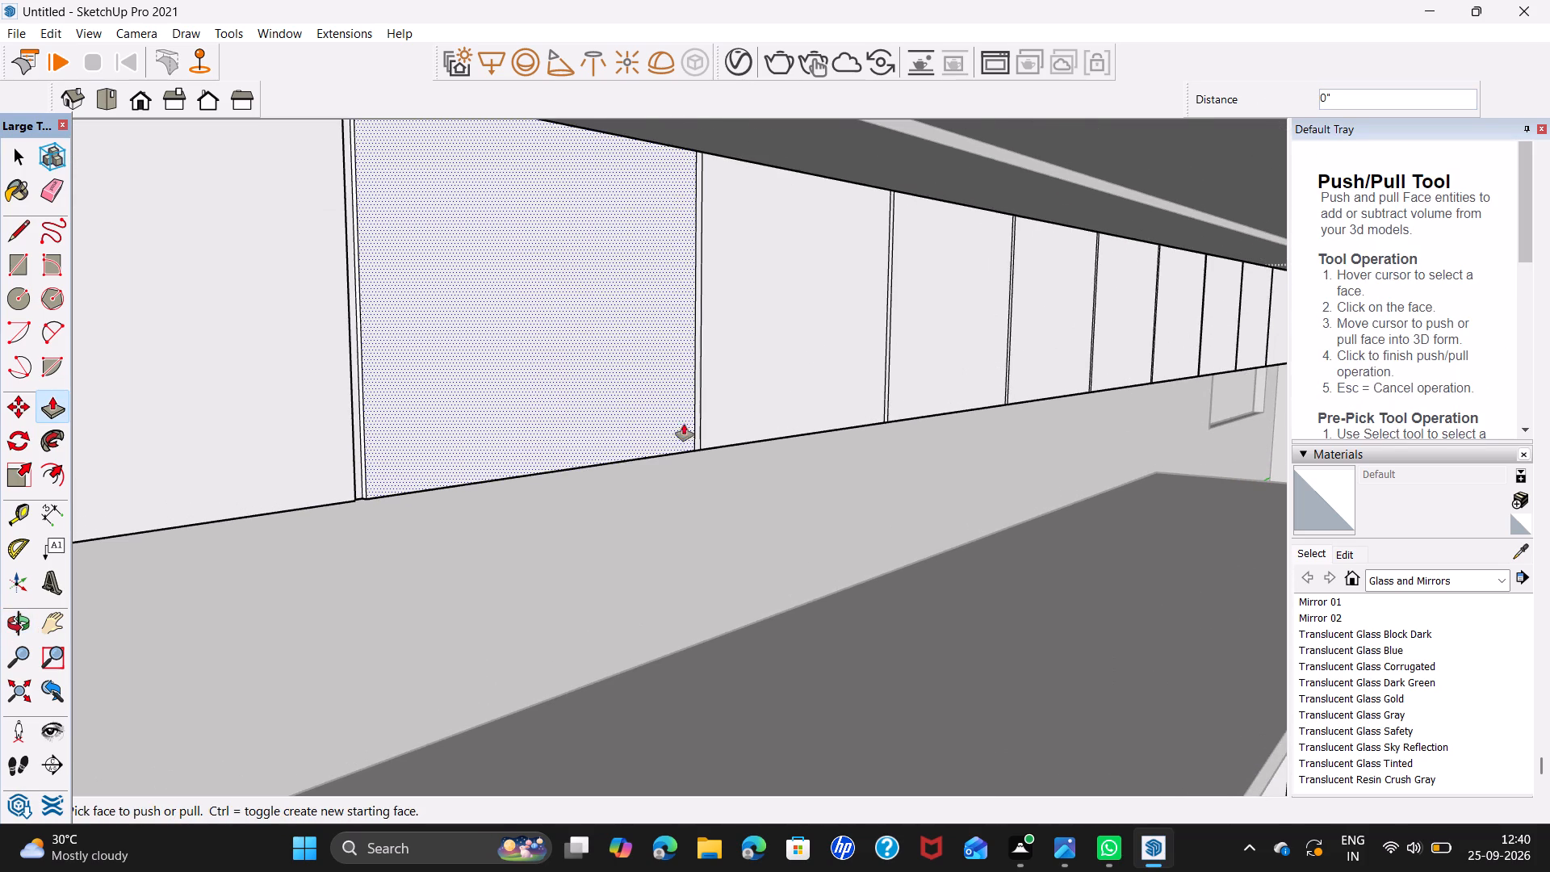
shift+middle_drag(688, 424, 416, 501)
scroll(442, 493, up, 6)
double_click(419, 503)
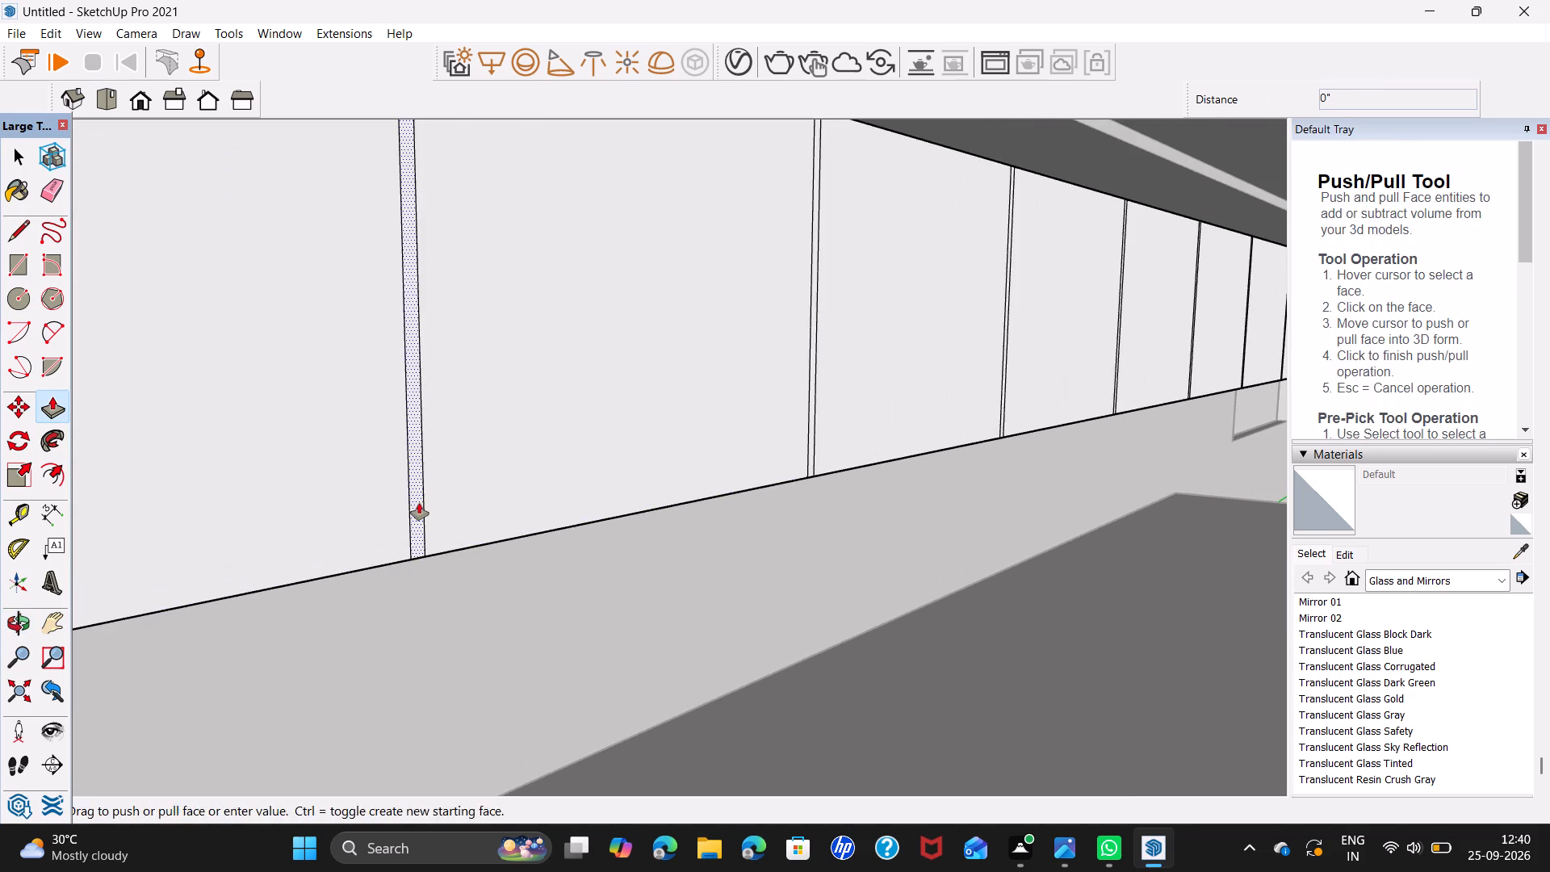
Push the fourth and fifth upper-cabinet divider strips from the near end inward by the same 0.5".
shift+middle_drag(796, 463, 404, 543)
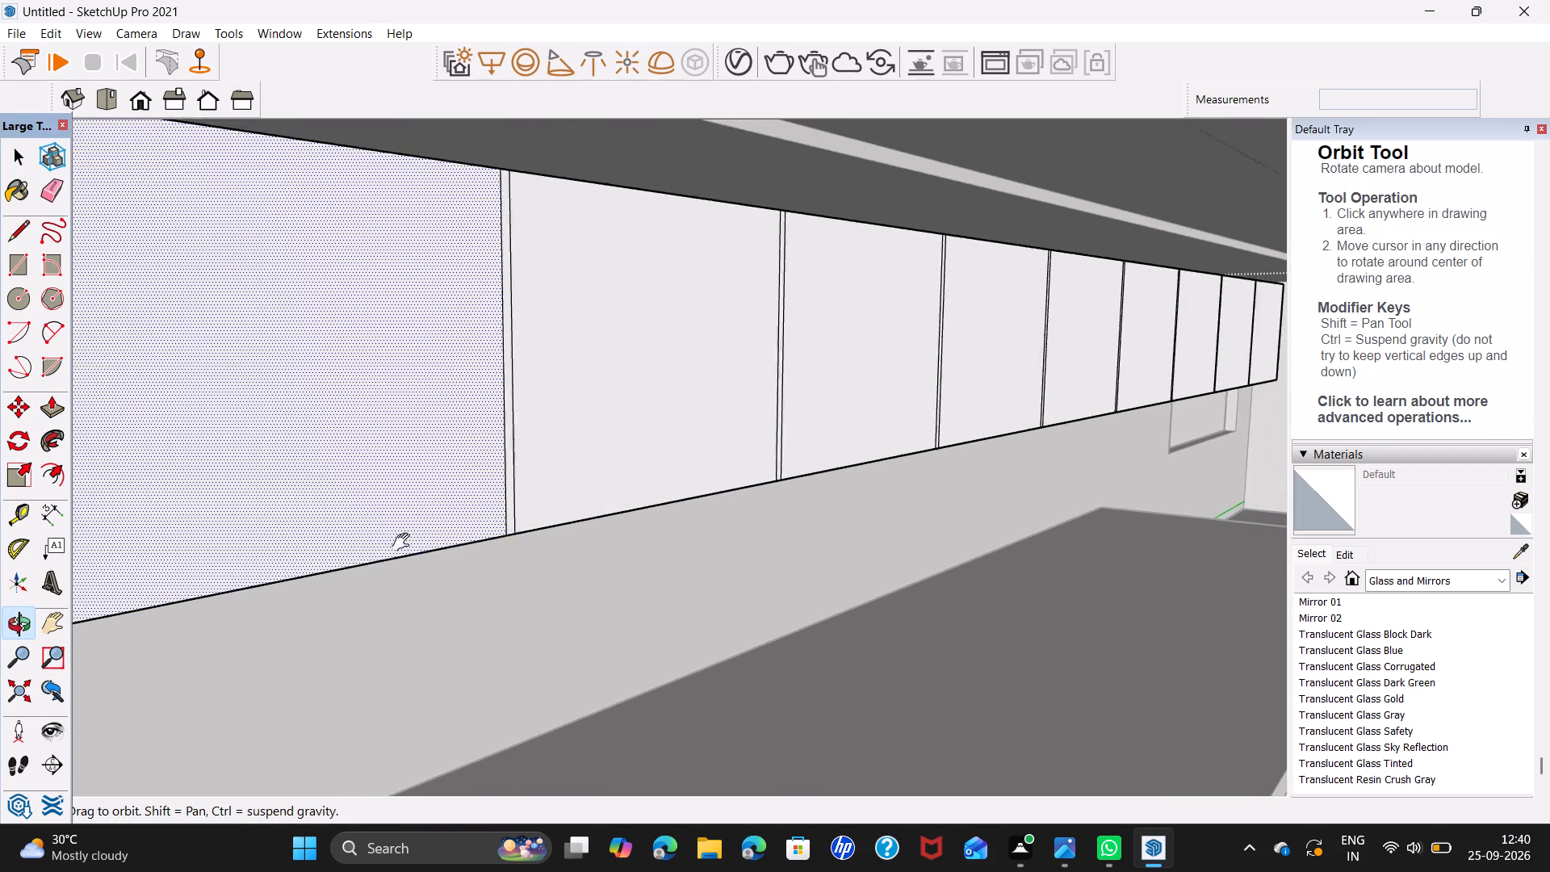
shift+middle_drag(404, 543, 289, 572)
scroll(312, 549, up, 2)
double_click(316, 548)
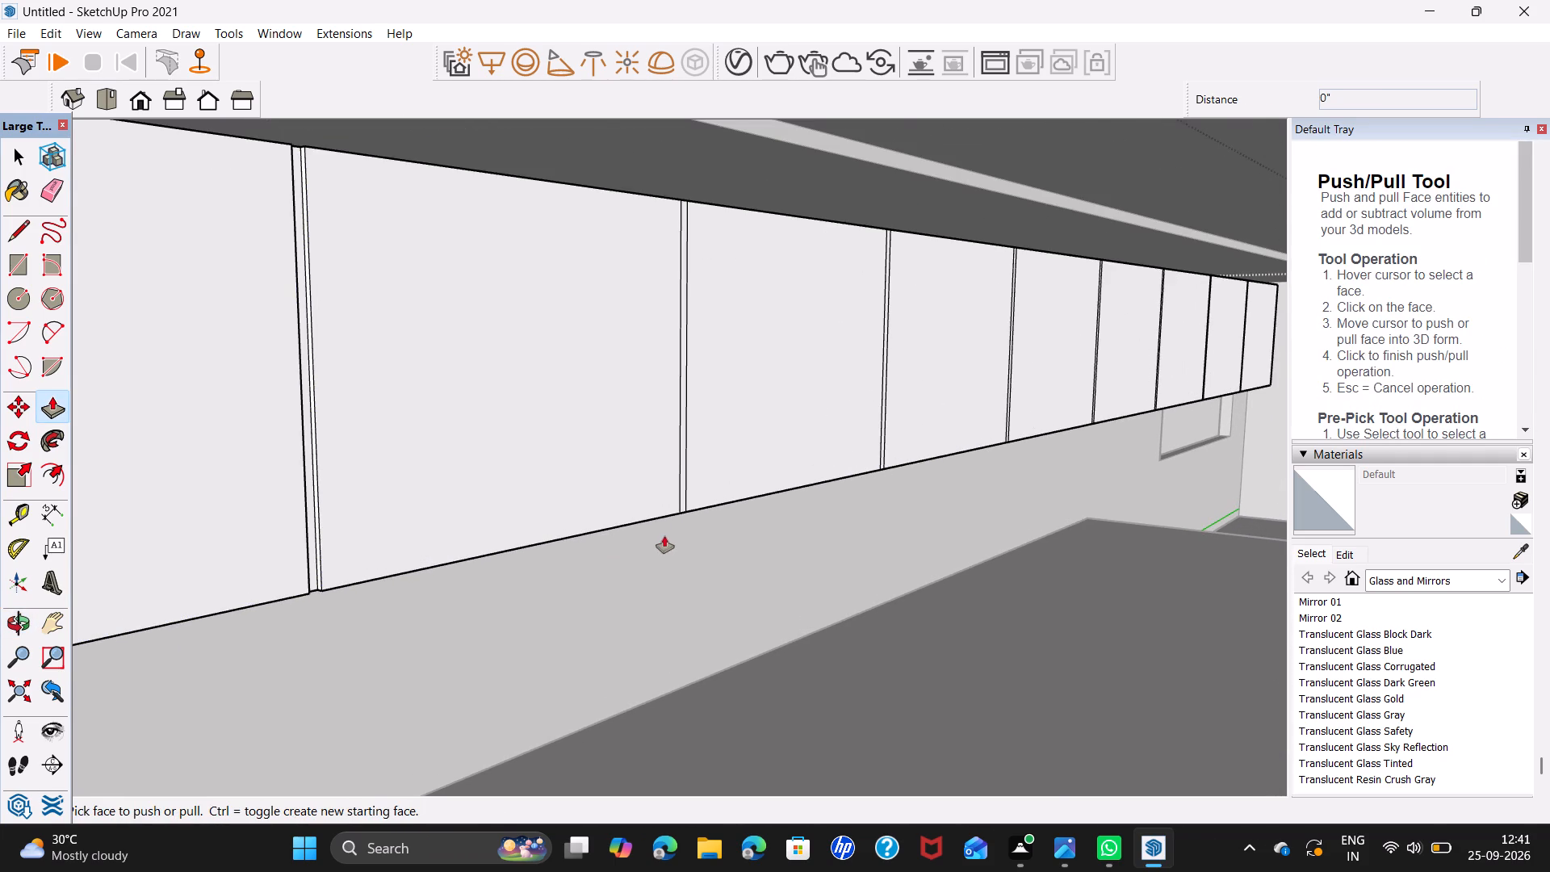
scroll(685, 490, up, 4)
double_click(681, 489)
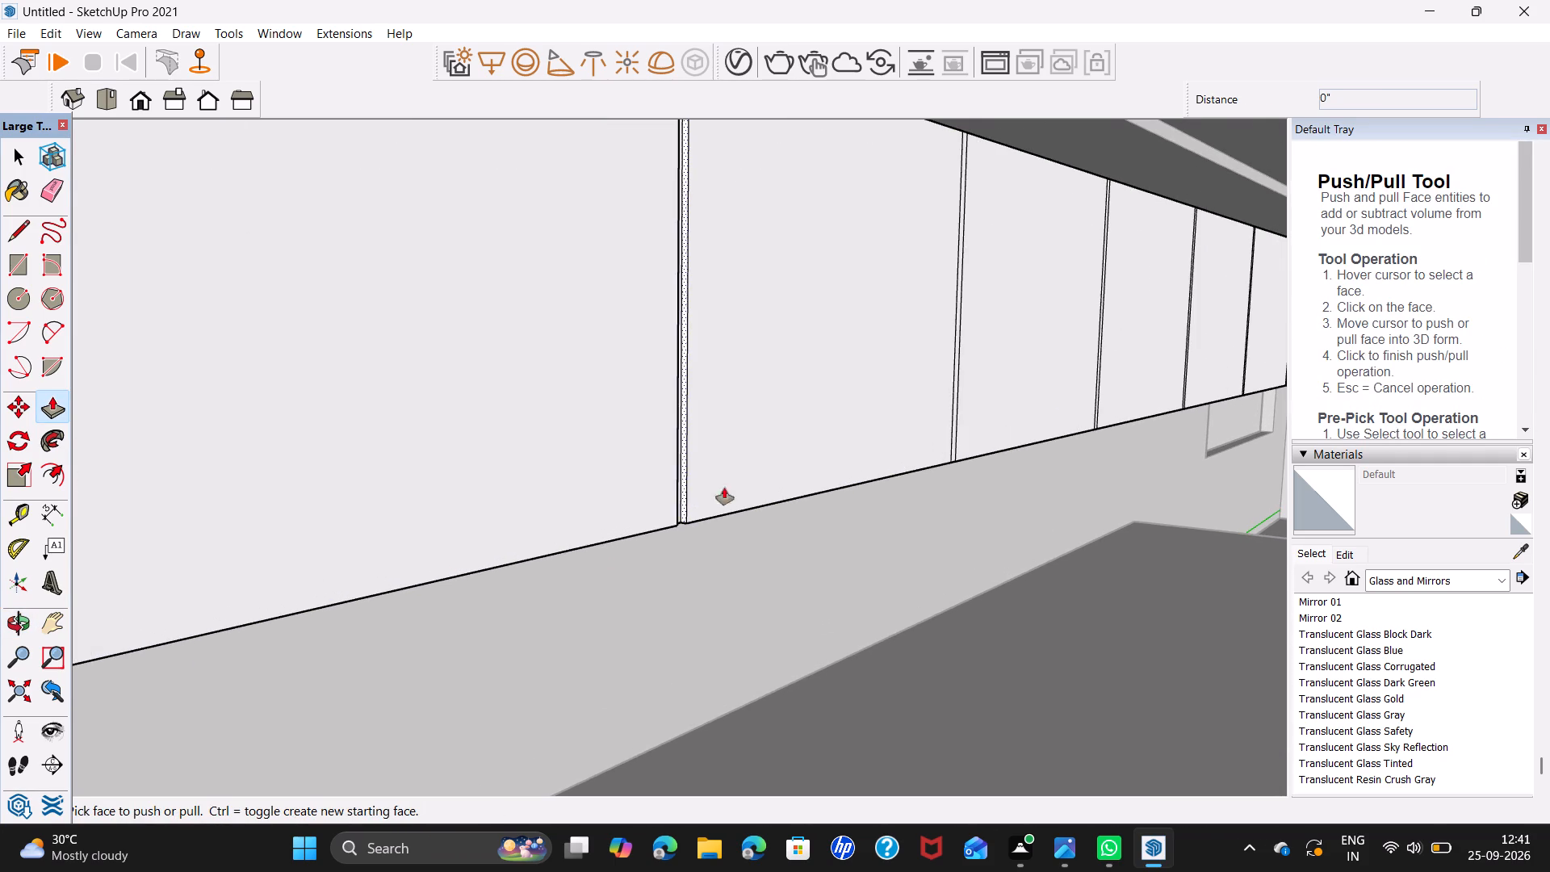
Push the sixth and seventh upper-cabinet divider strips from the near end inward by the same 0.5".
shift+middle_drag(764, 477, 22, 685)
shift+scroll(20, 685, up, 1)
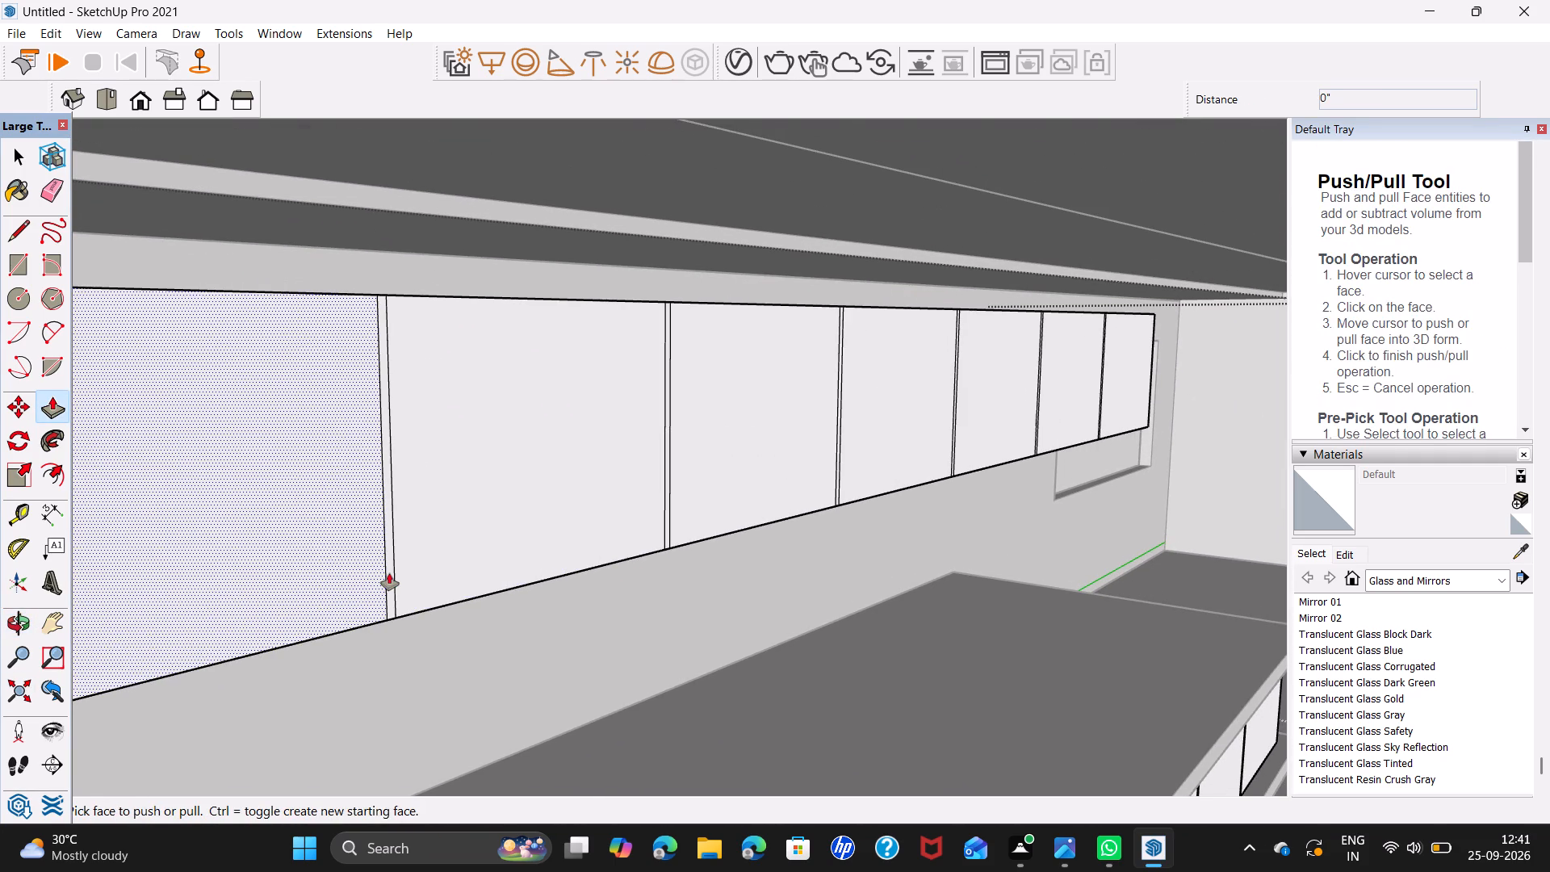
double_click(390, 573)
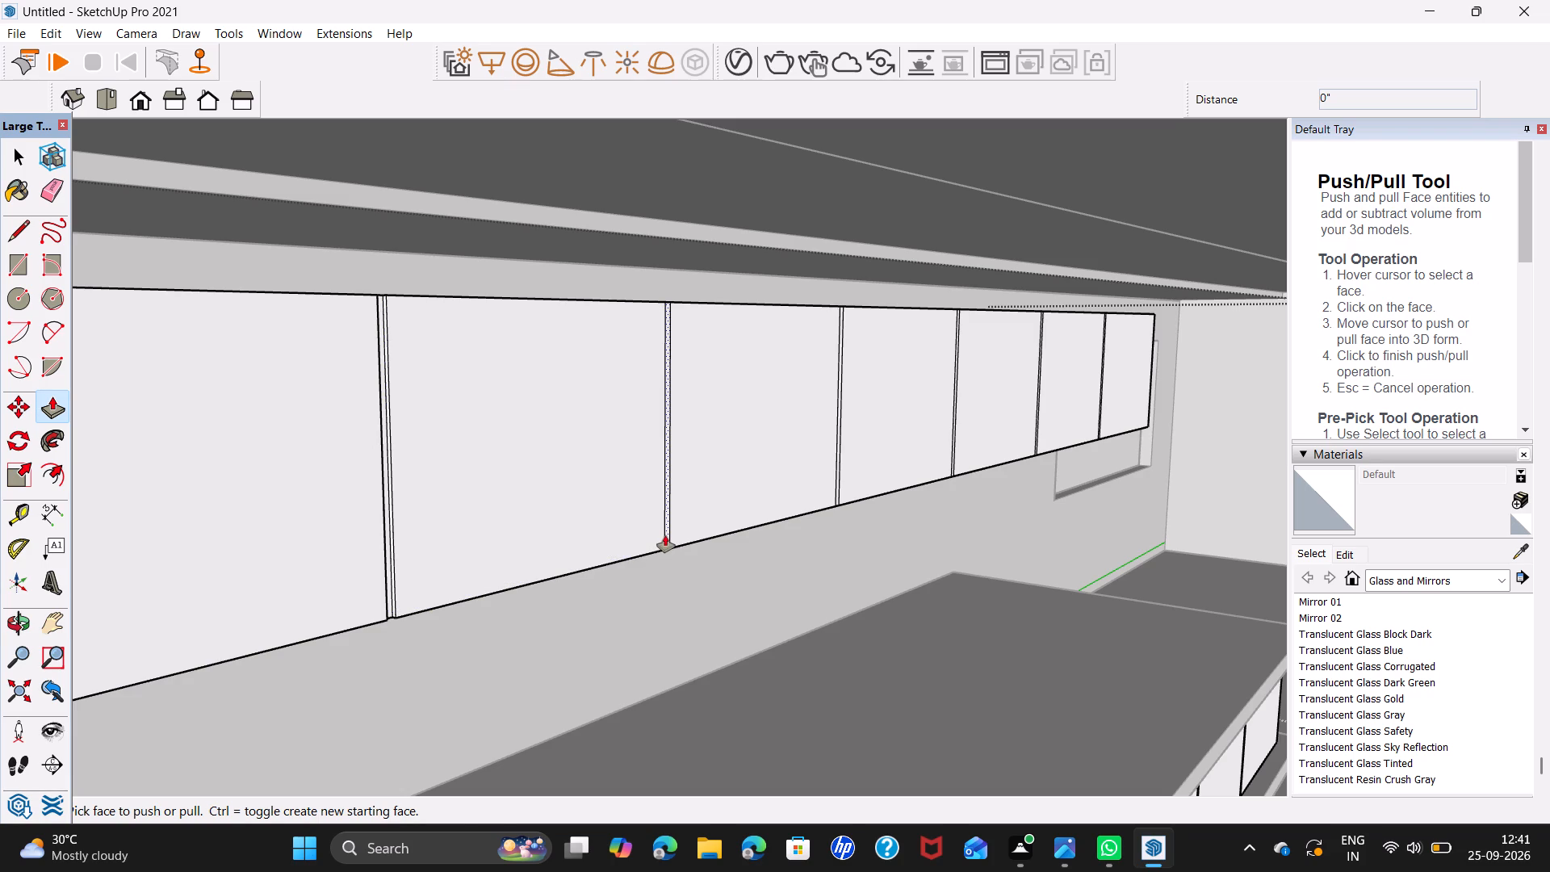
double_click(665, 535)
Push the eighth and ninth upper-cabinet divider strips from the near end inward by the same 0.5".
shift+middle_drag(707, 535, 277, 652)
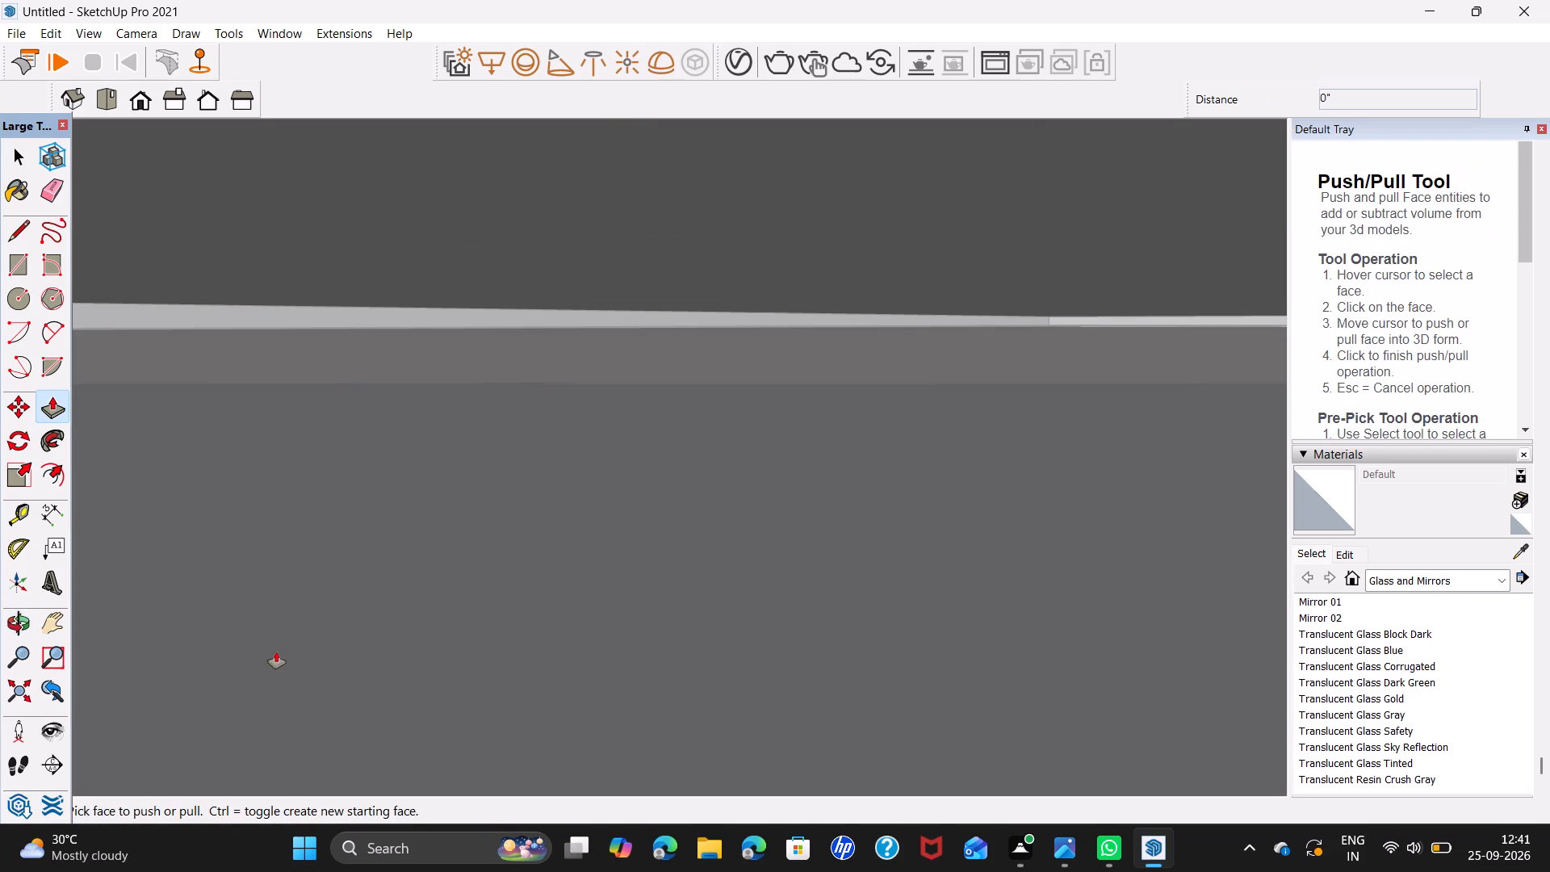
click(31, 692)
scroll(606, 346, up, 3)
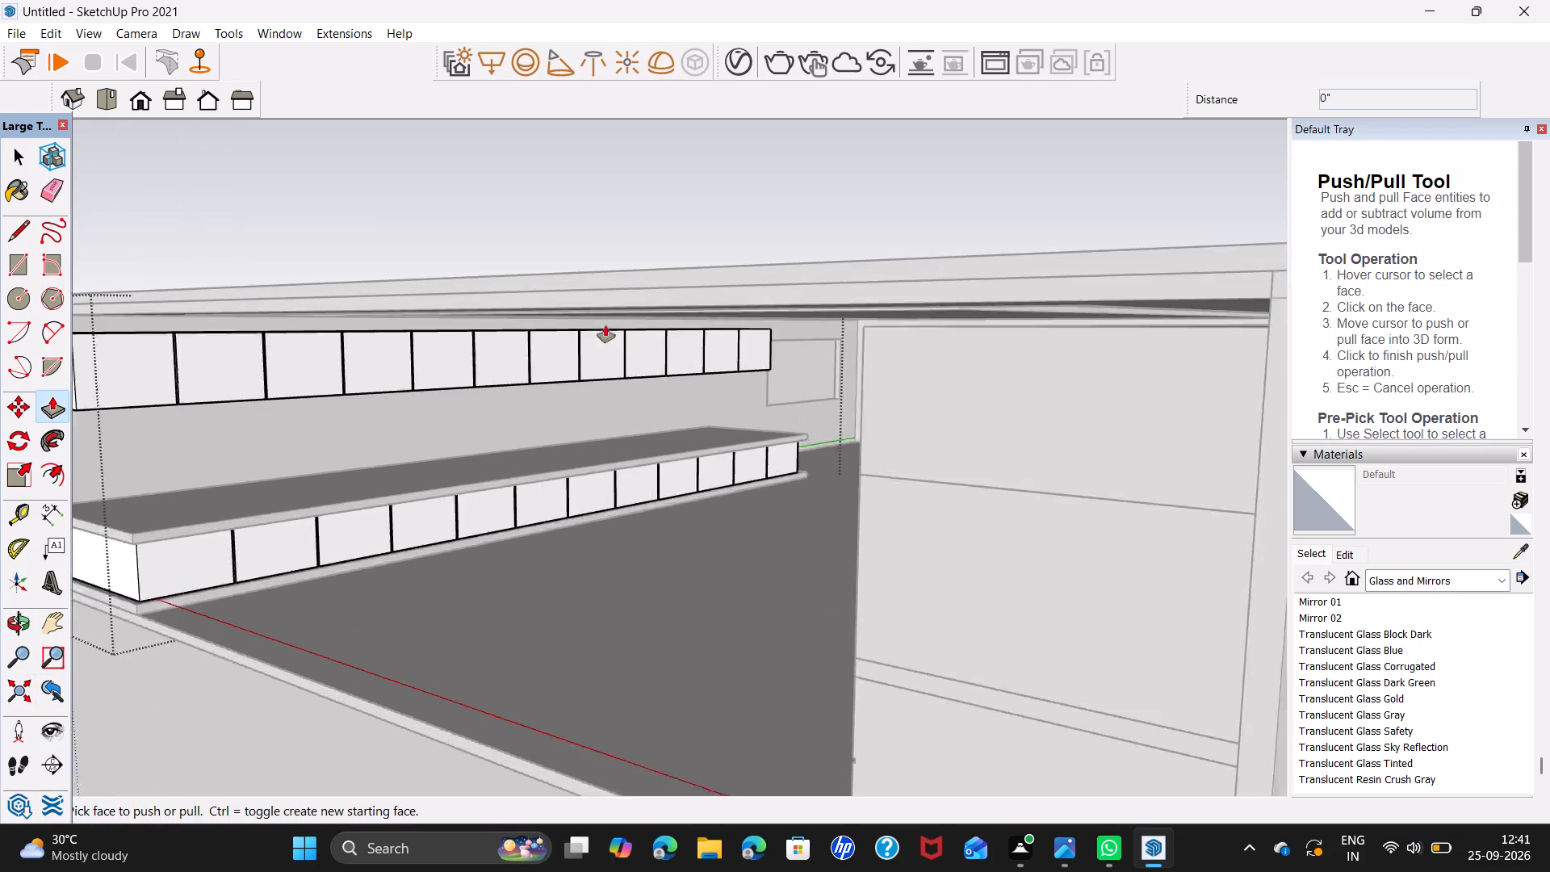
scroll(605, 325, up, 2)
scroll(559, 371, up, 6)
scroll(448, 417, up, 4)
shift+middle_drag(752, 381, 693, 429)
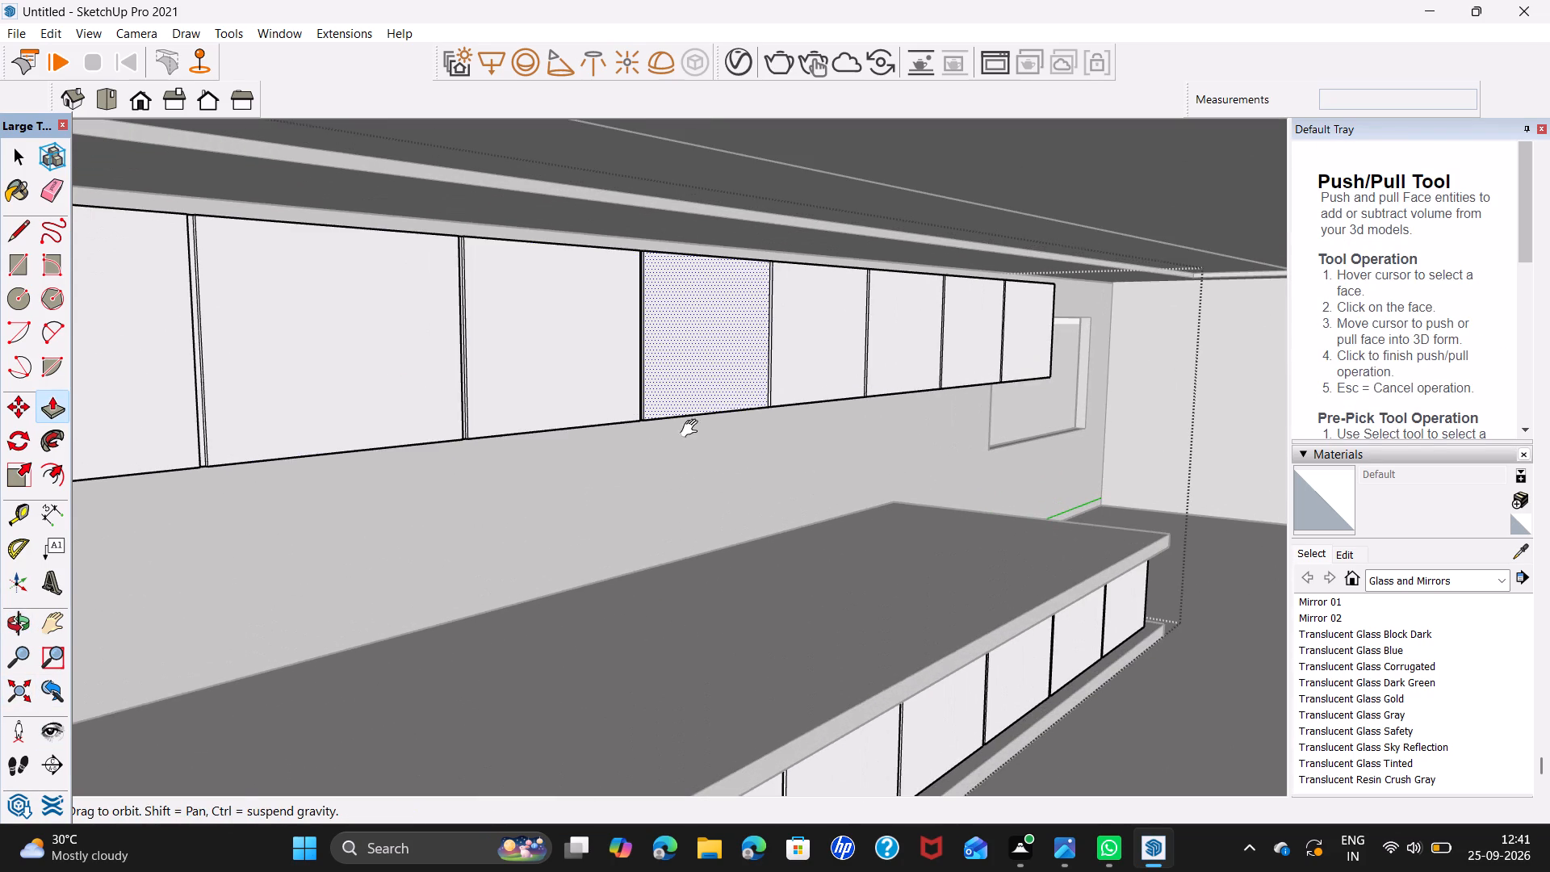
shift+middle_drag(693, 429, 444, 445)
shift+scroll(463, 431, up, 6)
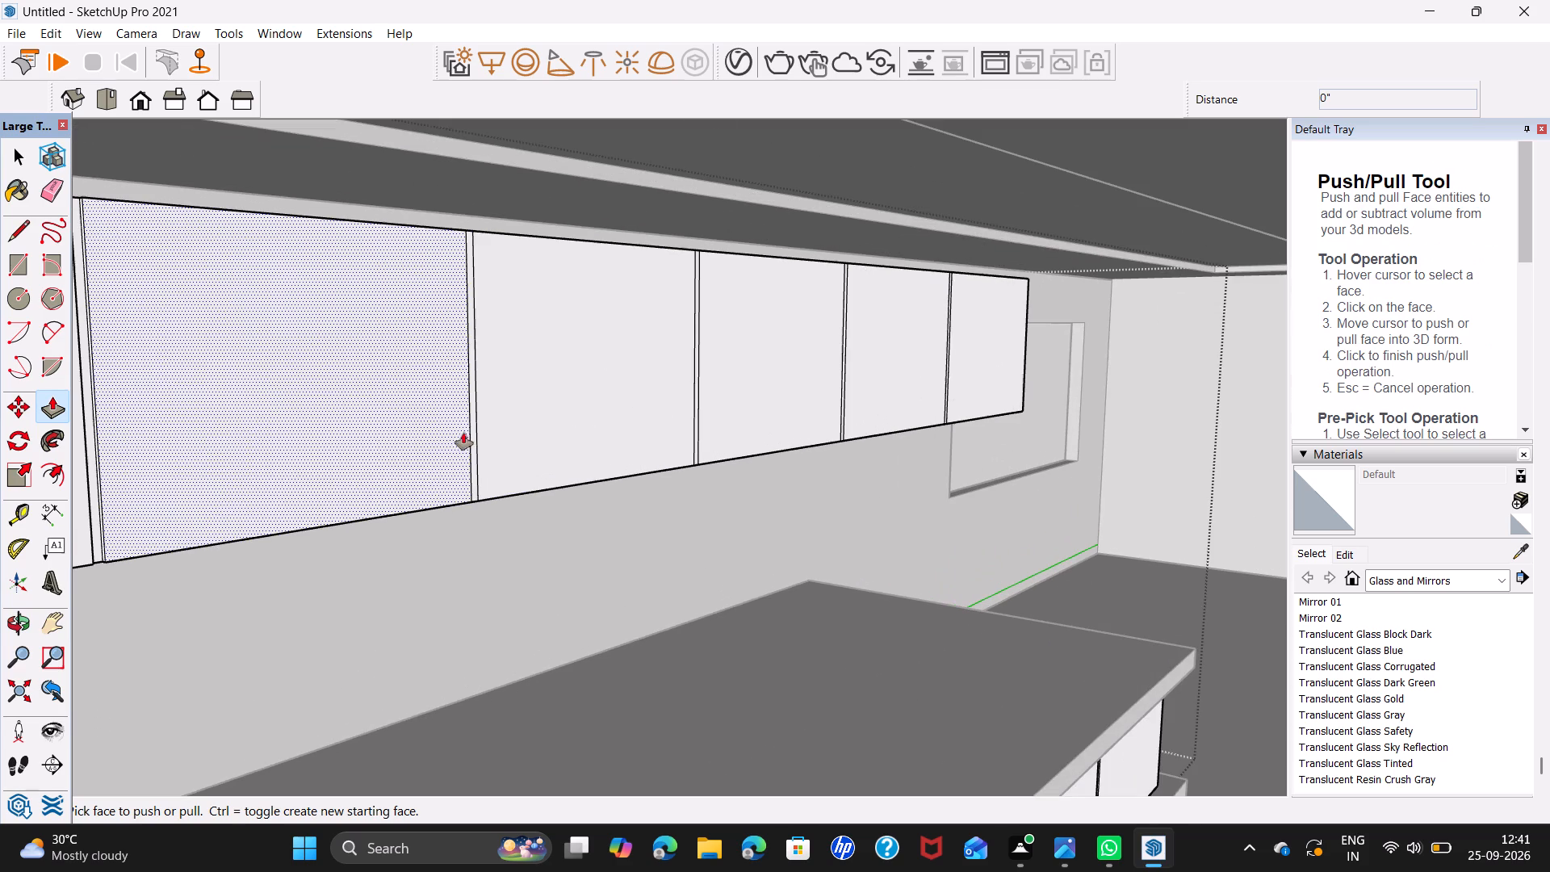
shift+double_click(475, 461)
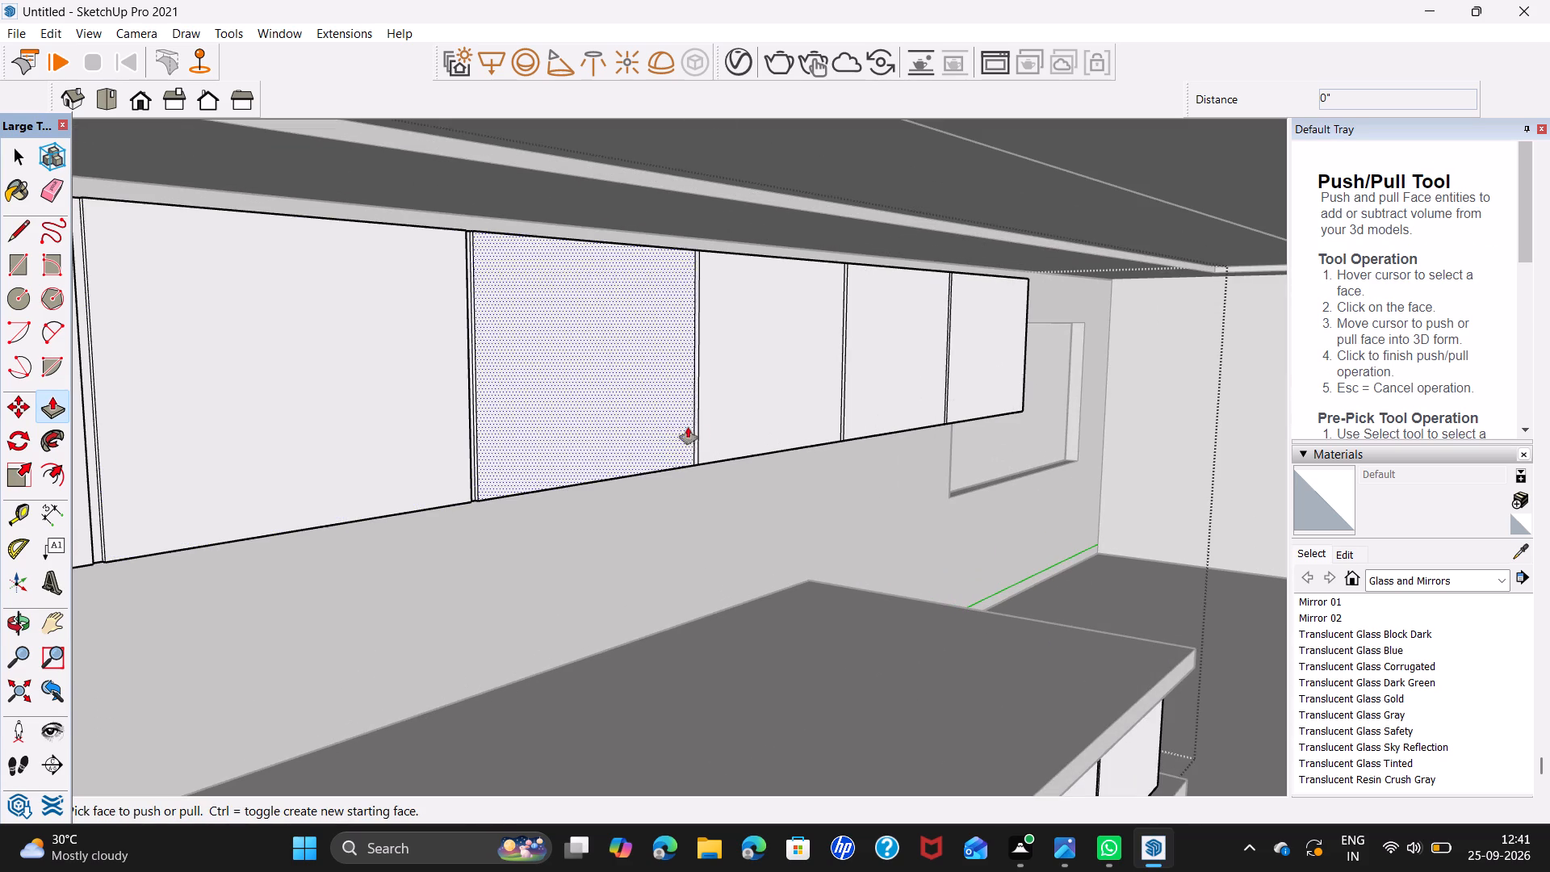
shift+scroll(701, 427, up, 4)
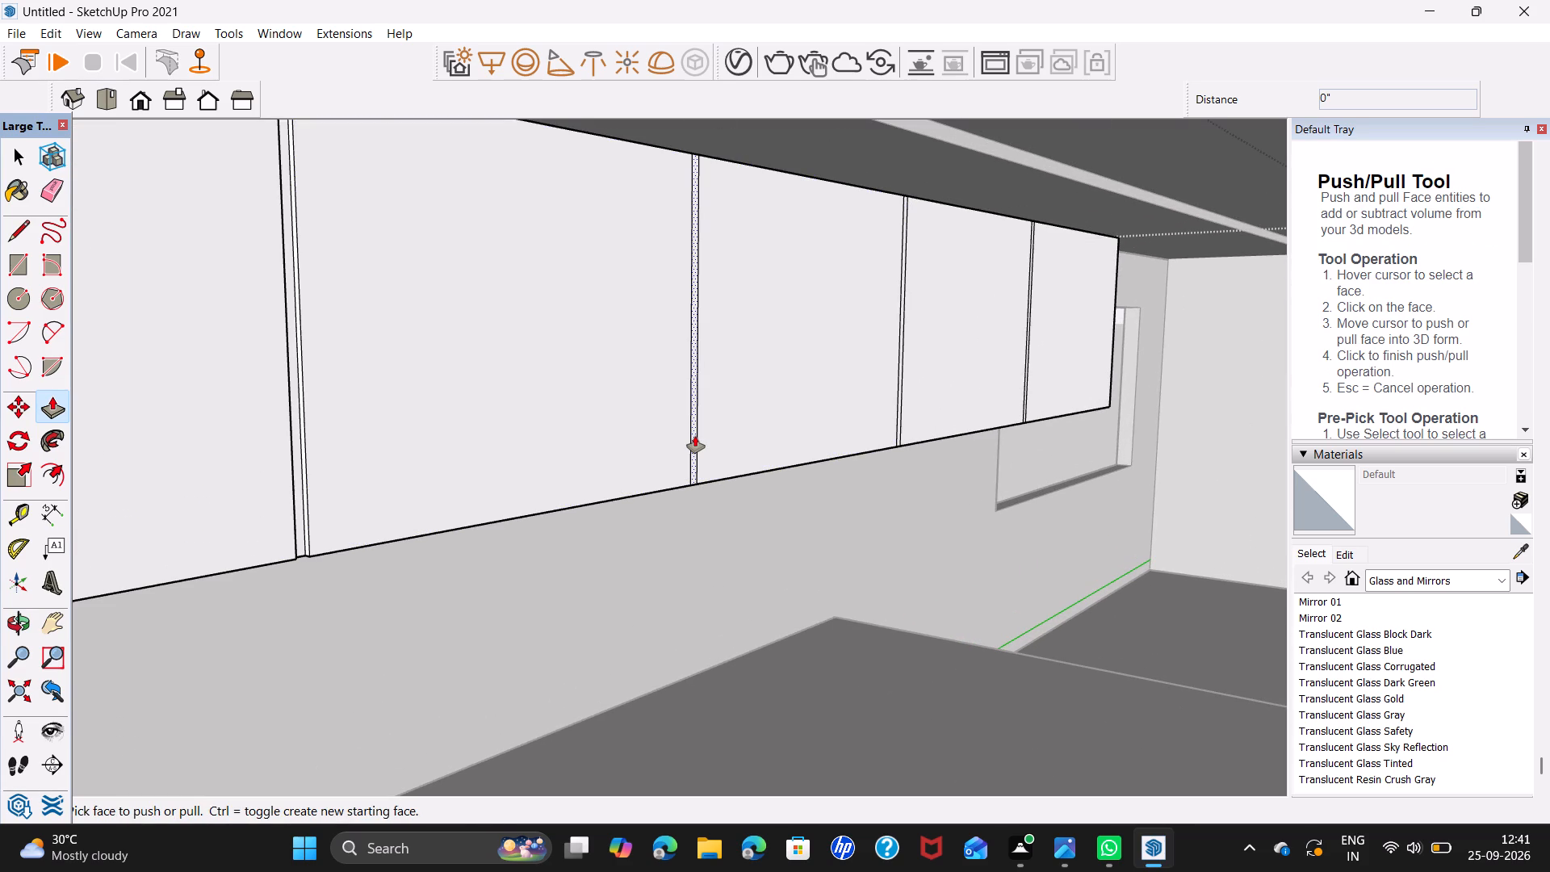
shift+double_click(695, 436)
Push the second-to-last upper-cabinet divider strip before the far end inward by the same 0.5".
shift+middle_drag(695, 436, 299, 563)
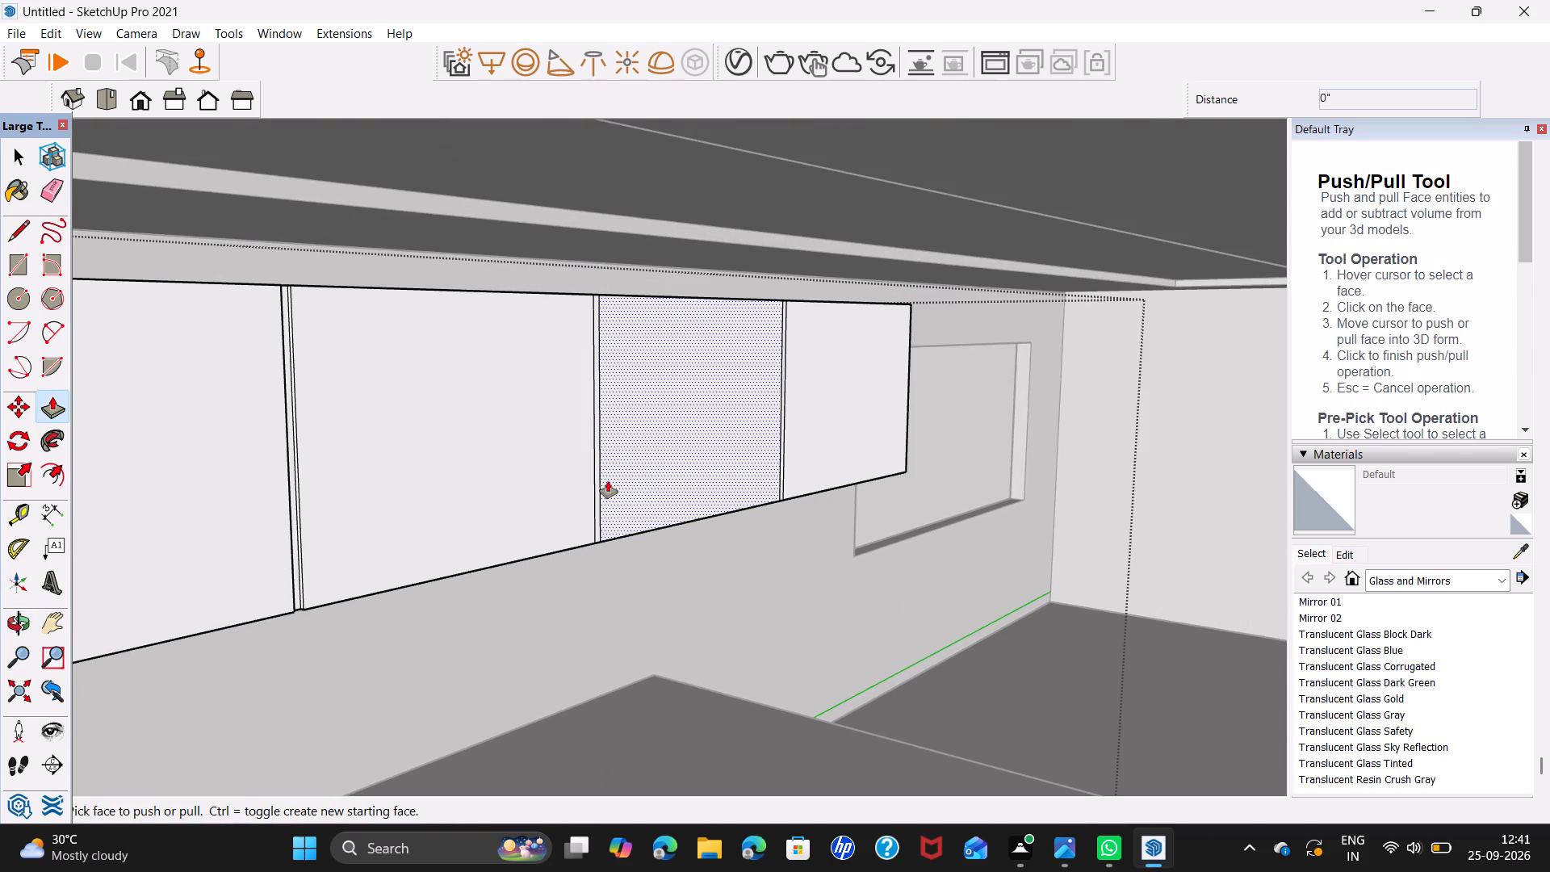
scroll(608, 481, up, 5)
double_click(588, 488)
shift+middle_drag(641, 486, 359, 575)
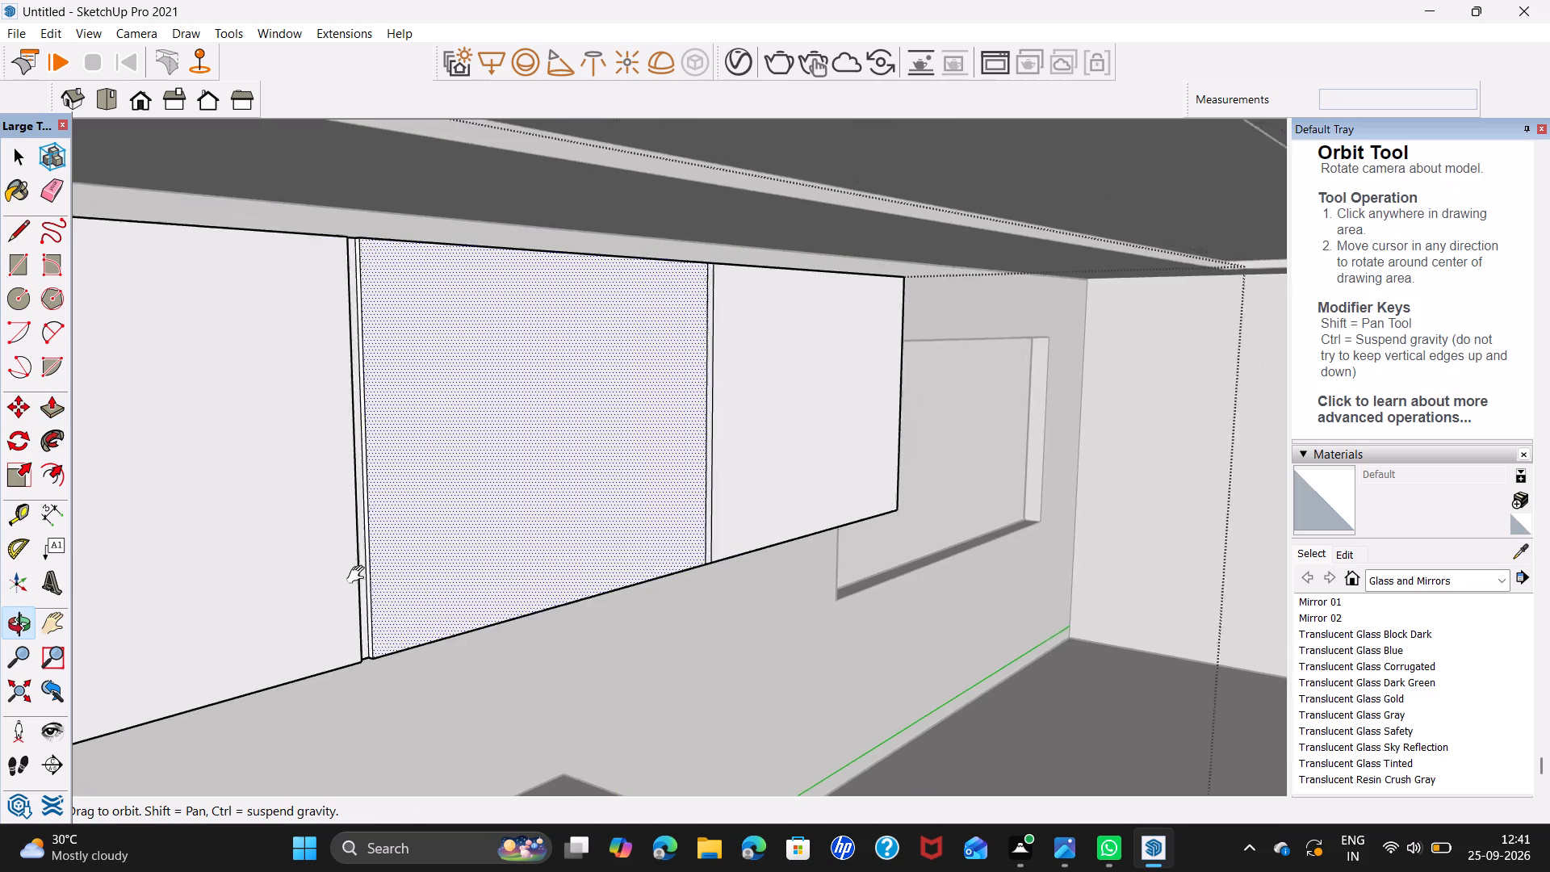
Push the last upper-cabinet divider strip at the far end inward by the same 0.5".
shift+middle_drag(359, 575, 309, 576)
scroll(628, 503, up, 4)
double_click(614, 518)
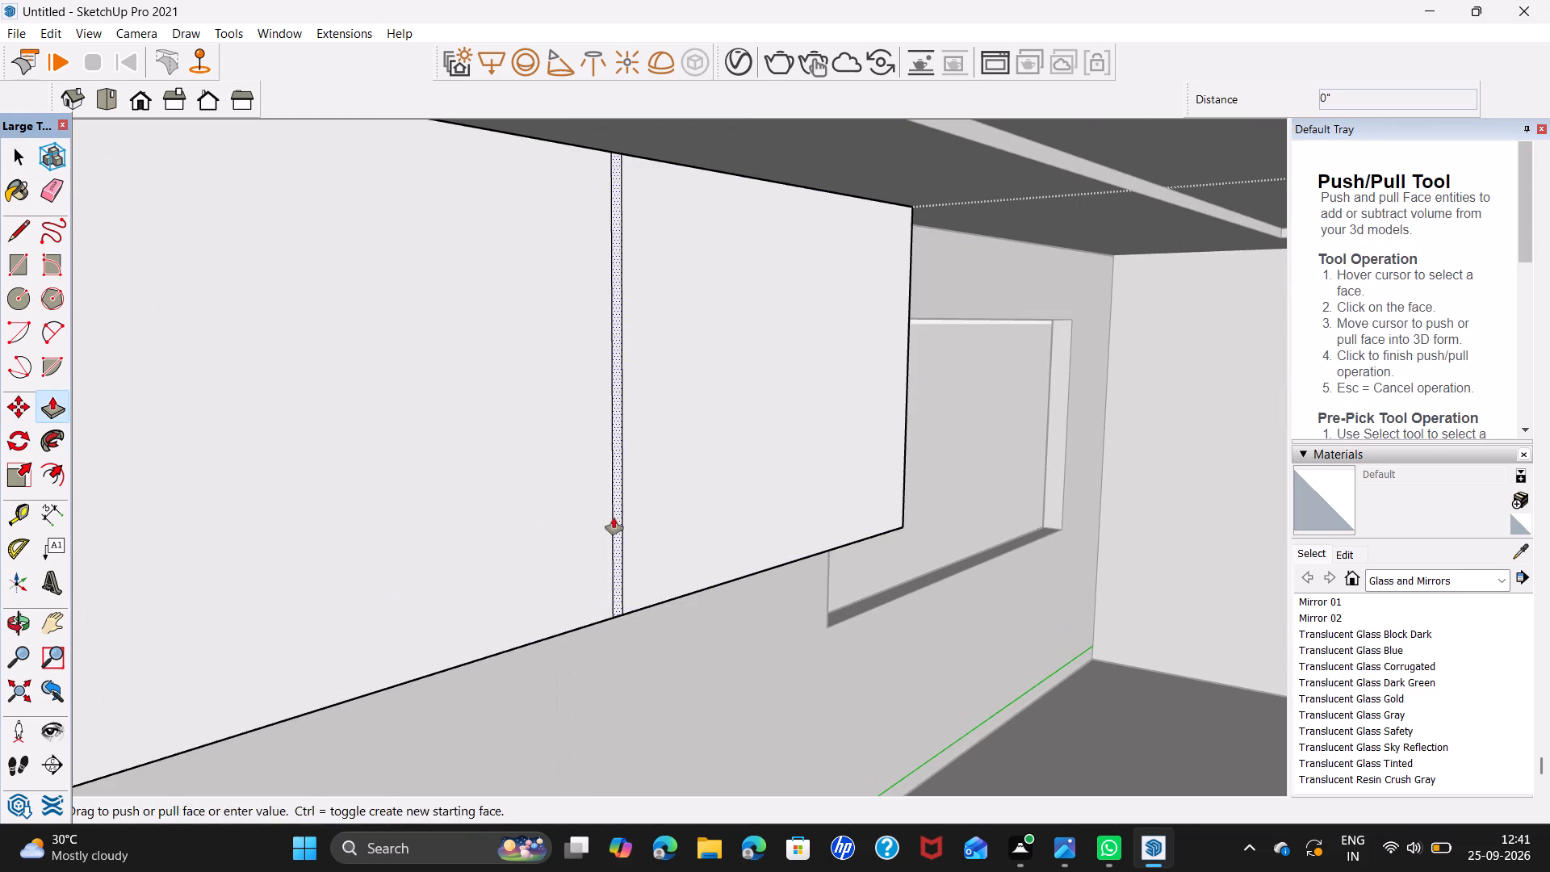
key(space)
scroll(613, 520, down, 13)
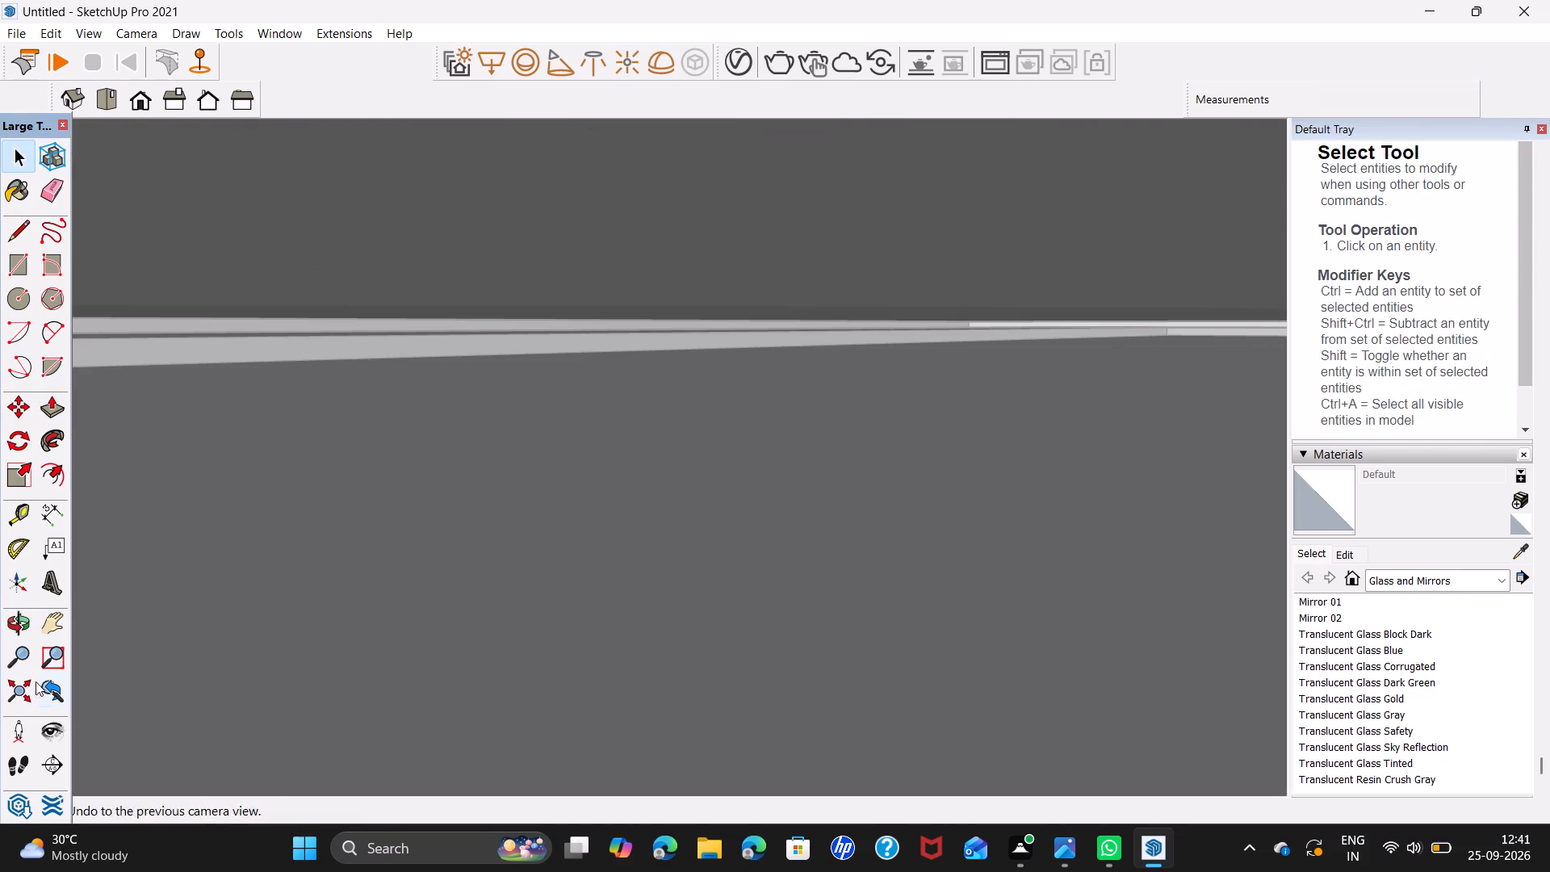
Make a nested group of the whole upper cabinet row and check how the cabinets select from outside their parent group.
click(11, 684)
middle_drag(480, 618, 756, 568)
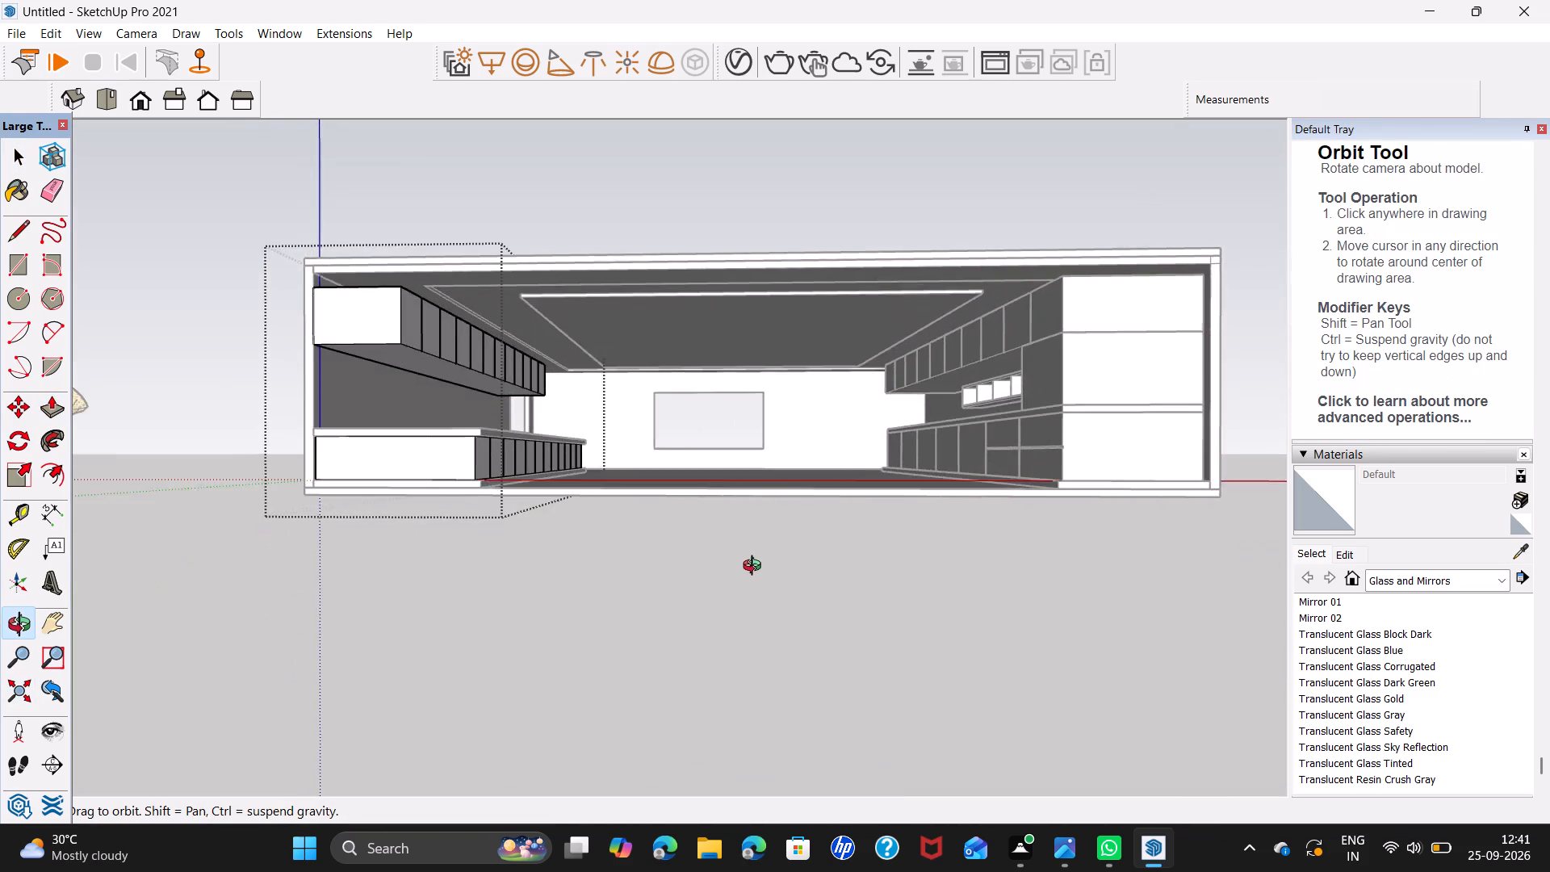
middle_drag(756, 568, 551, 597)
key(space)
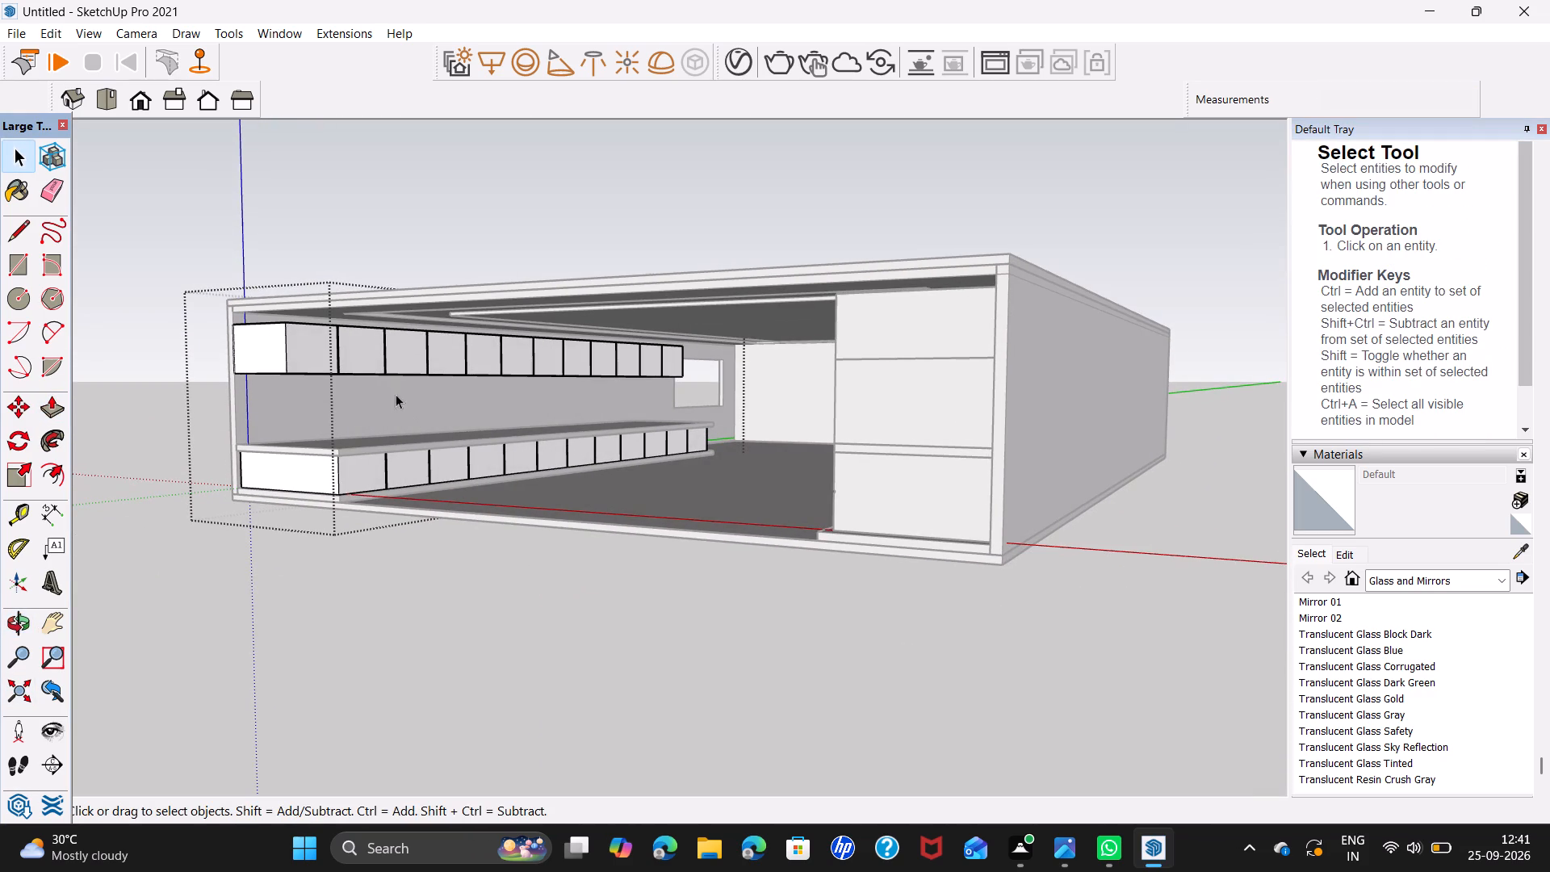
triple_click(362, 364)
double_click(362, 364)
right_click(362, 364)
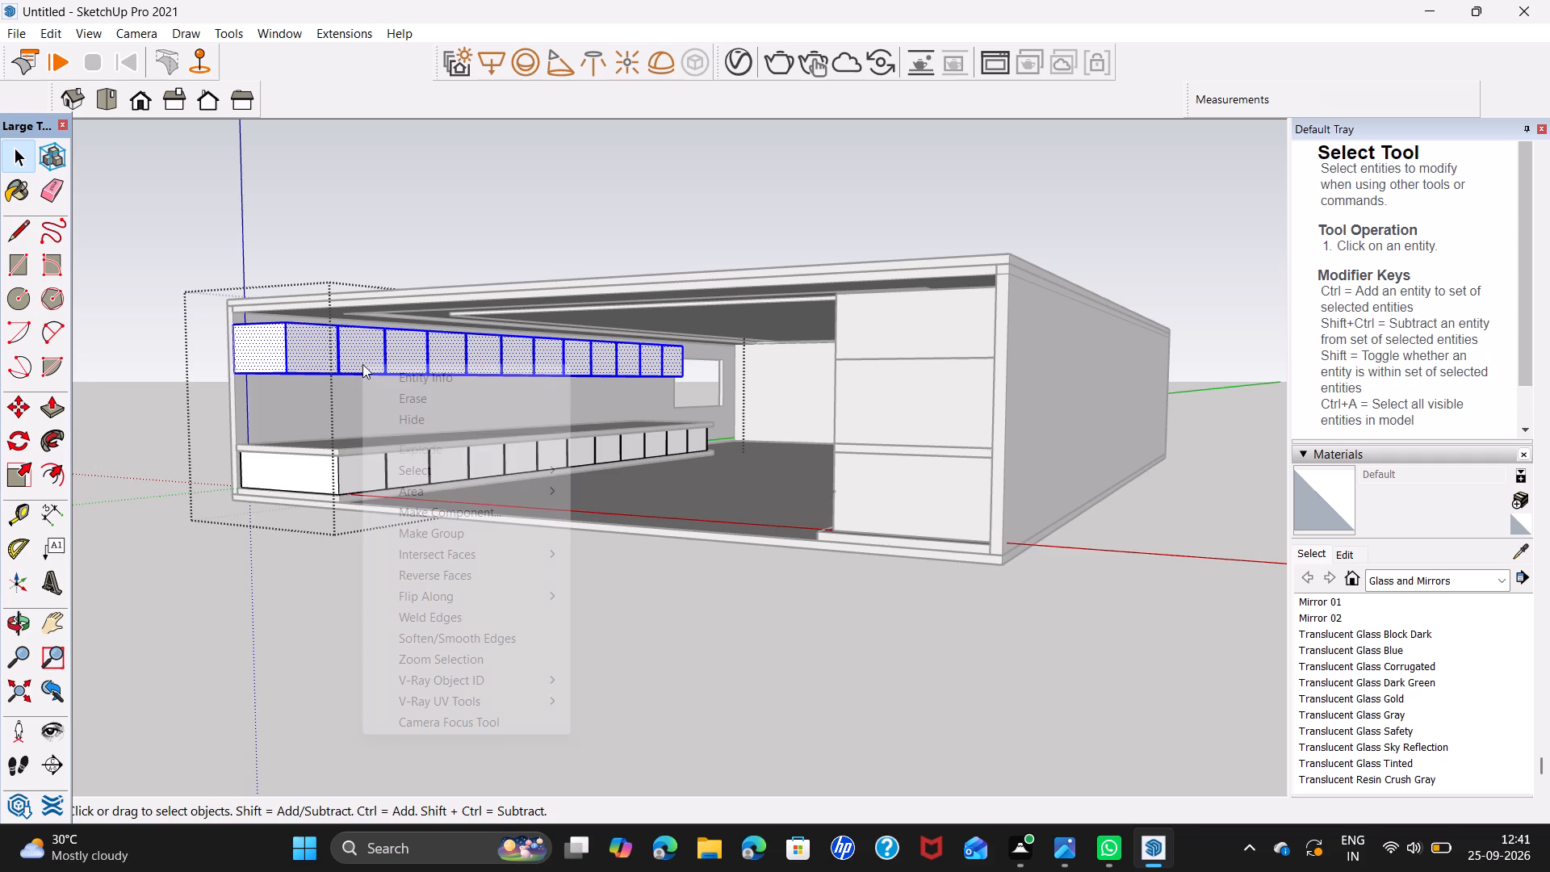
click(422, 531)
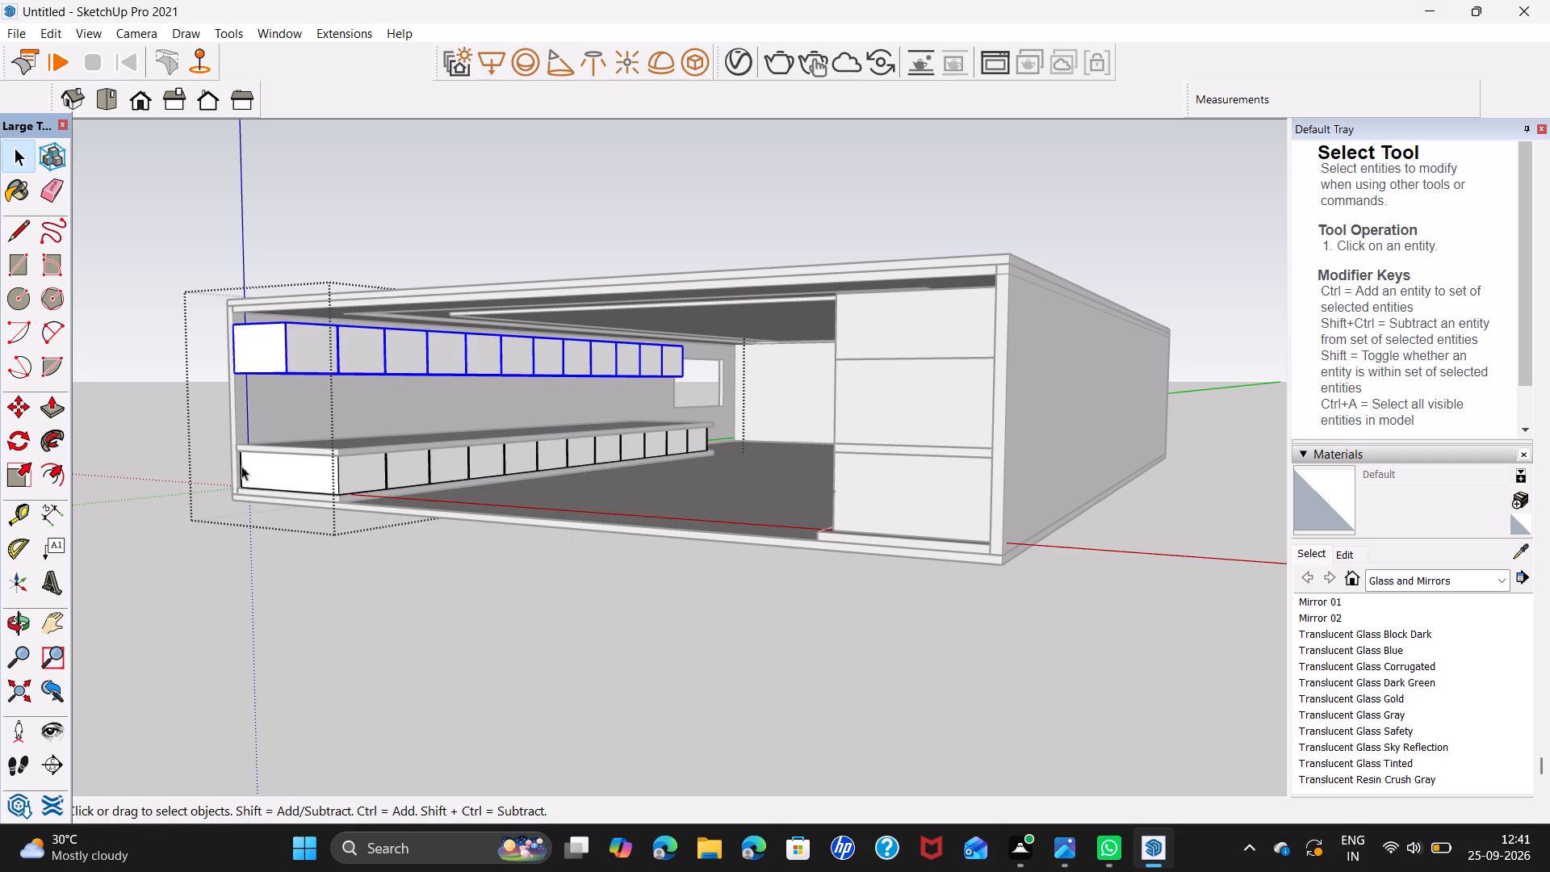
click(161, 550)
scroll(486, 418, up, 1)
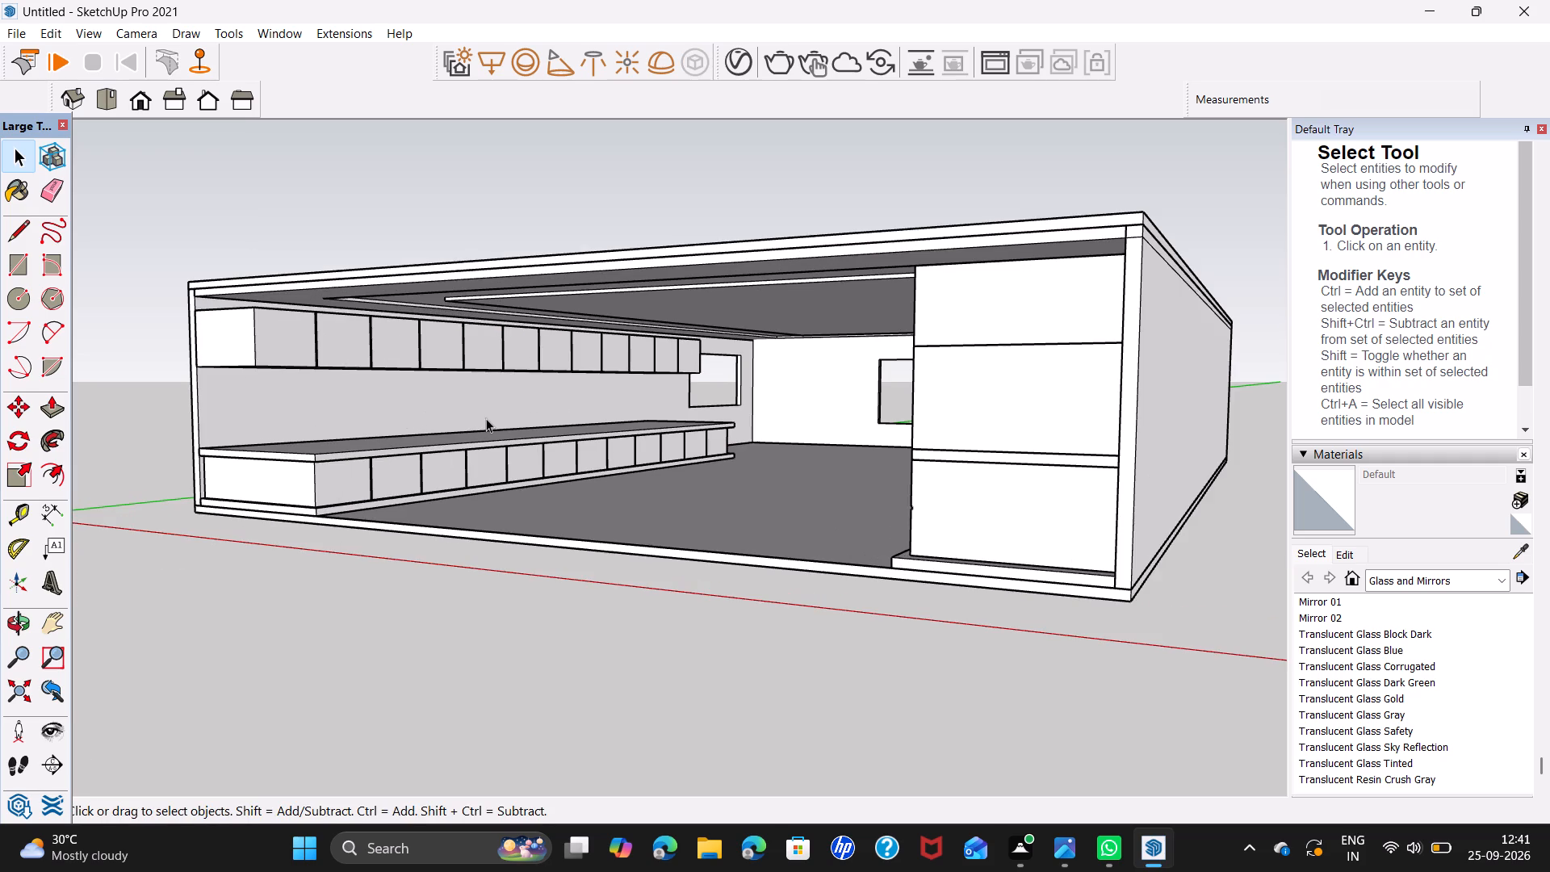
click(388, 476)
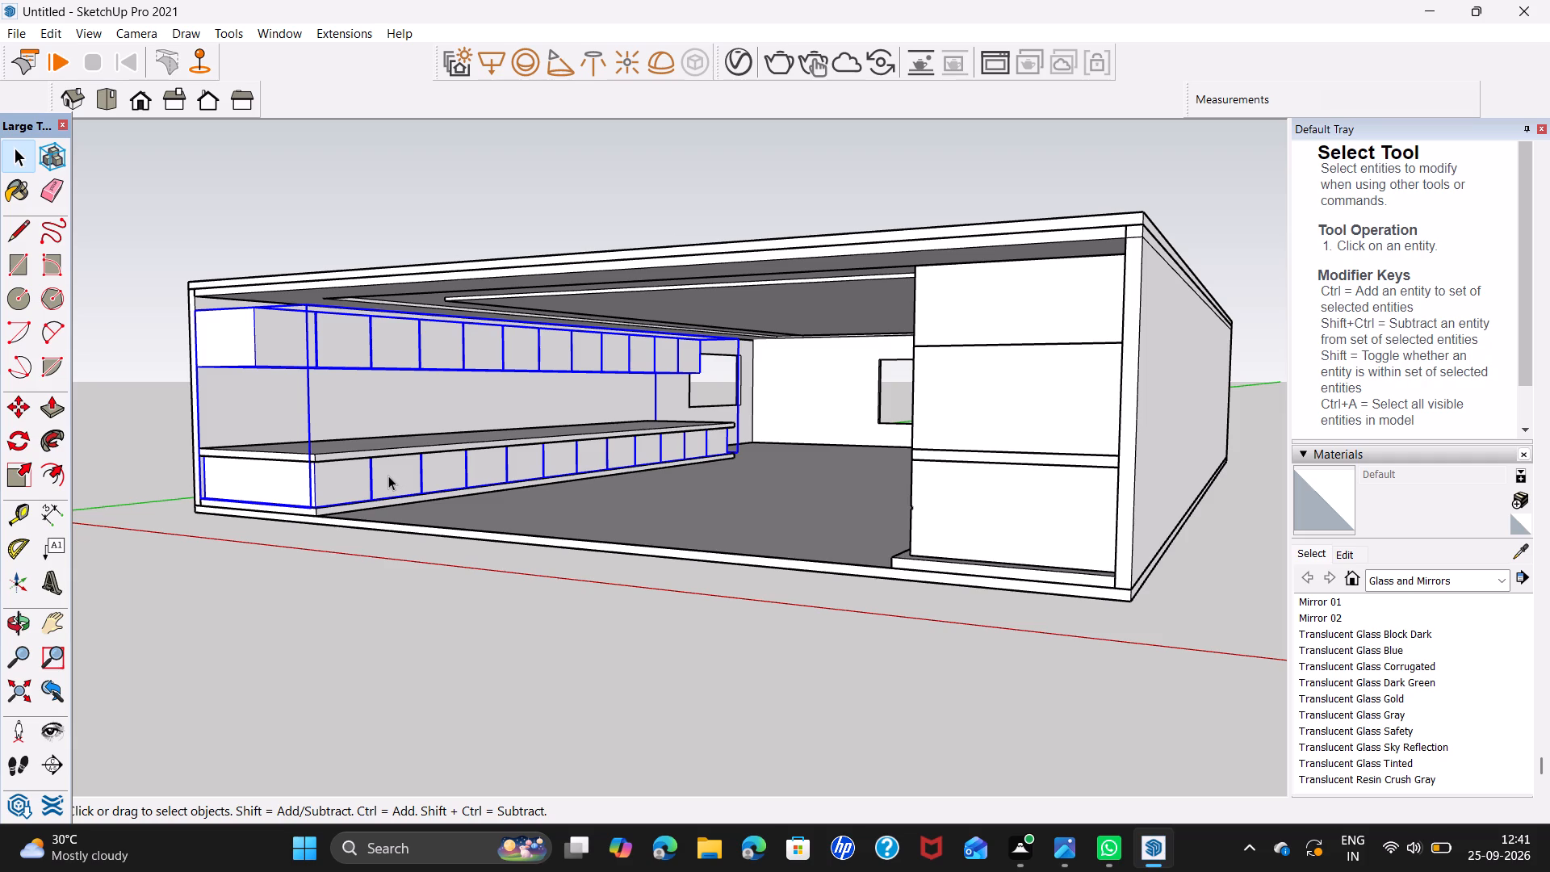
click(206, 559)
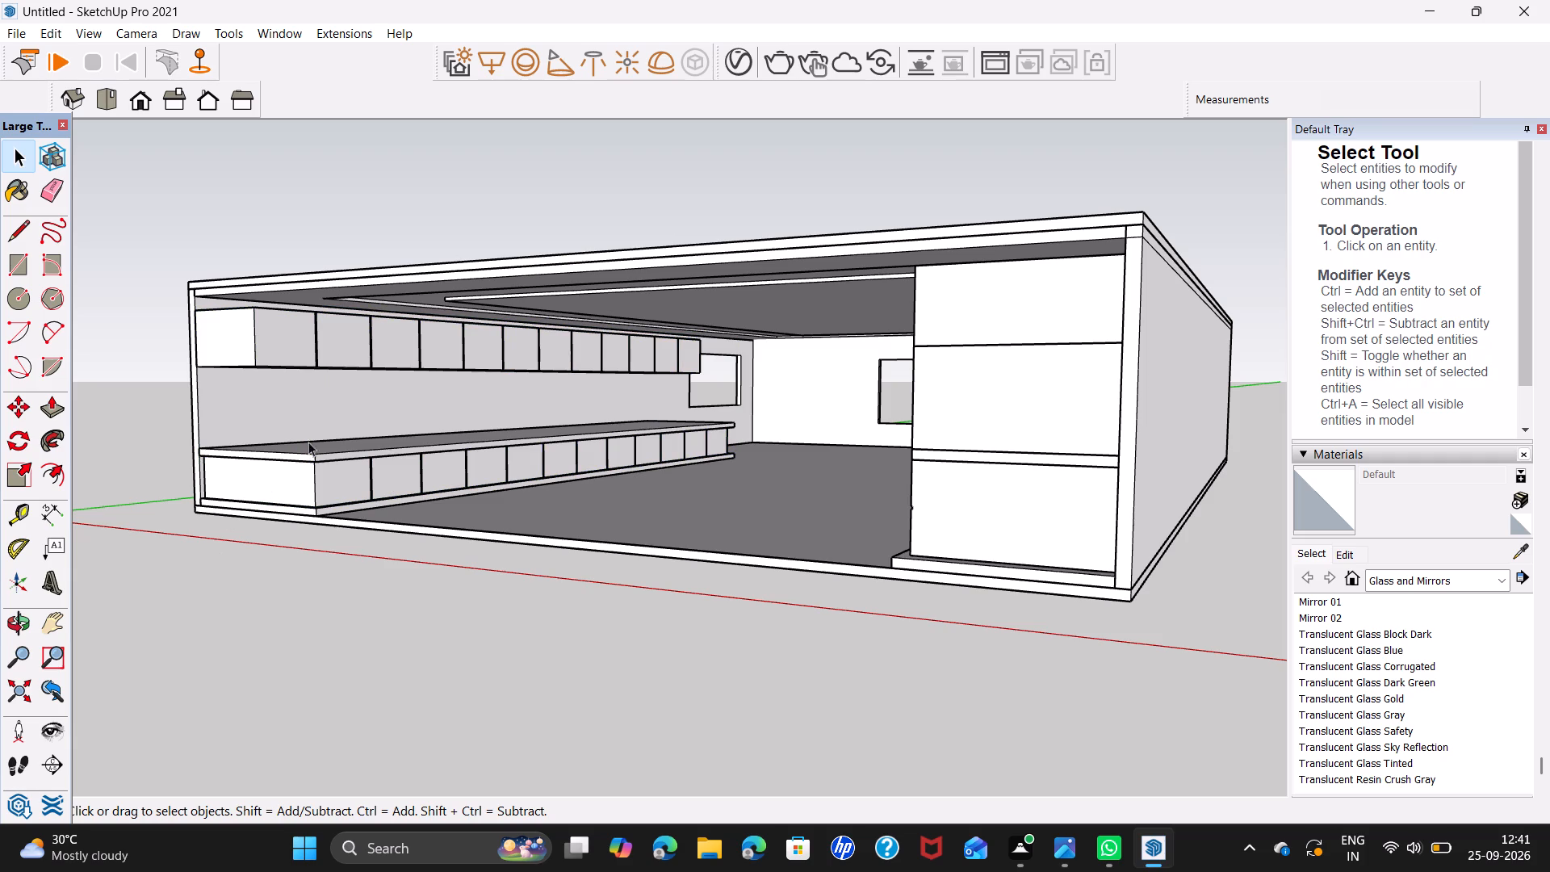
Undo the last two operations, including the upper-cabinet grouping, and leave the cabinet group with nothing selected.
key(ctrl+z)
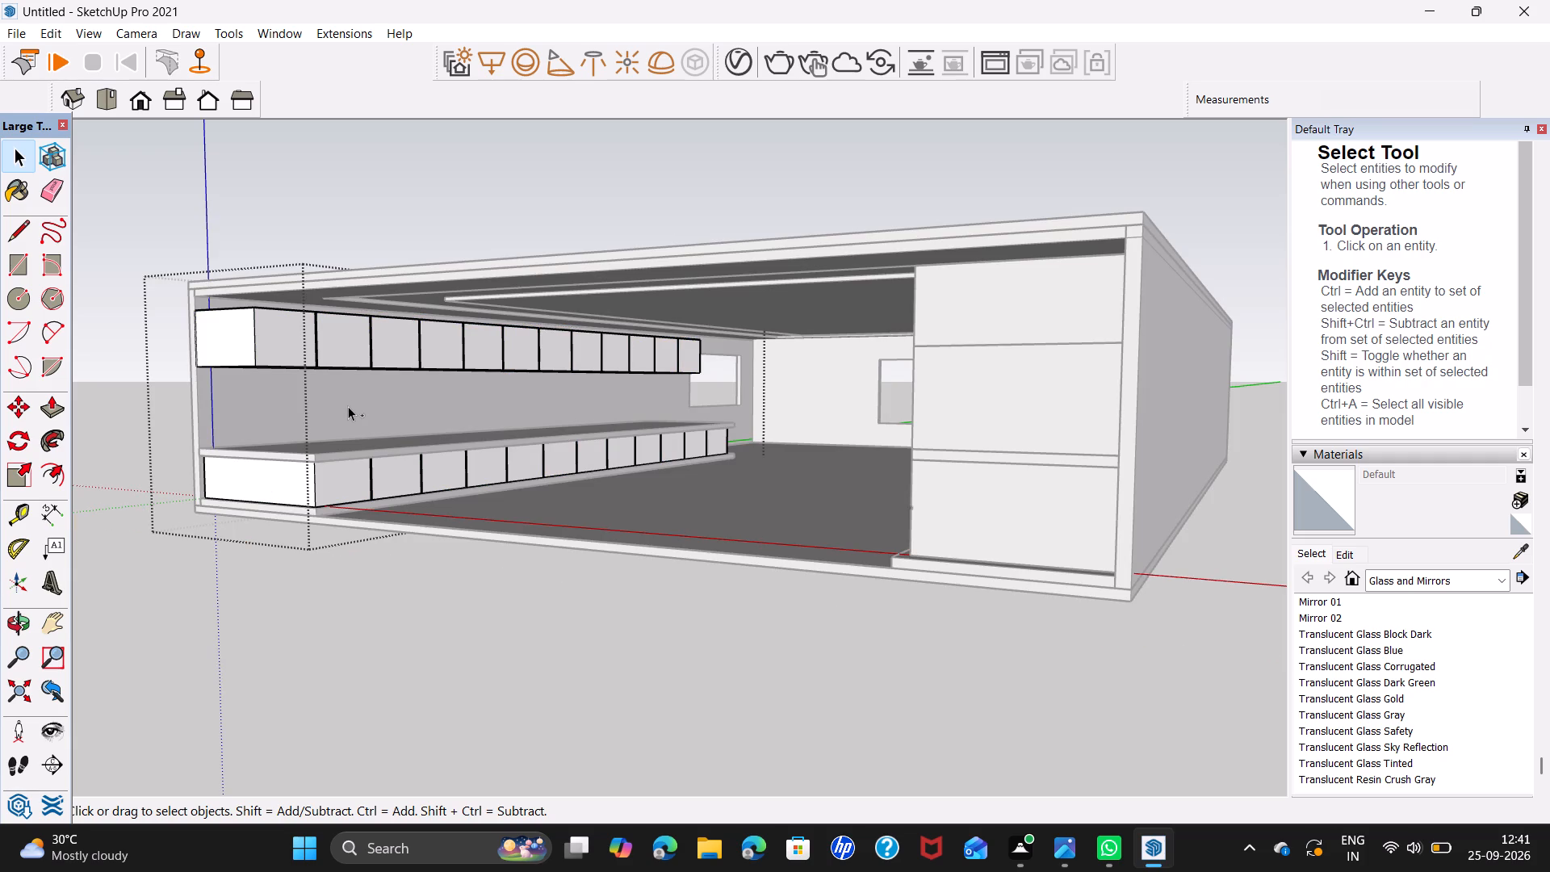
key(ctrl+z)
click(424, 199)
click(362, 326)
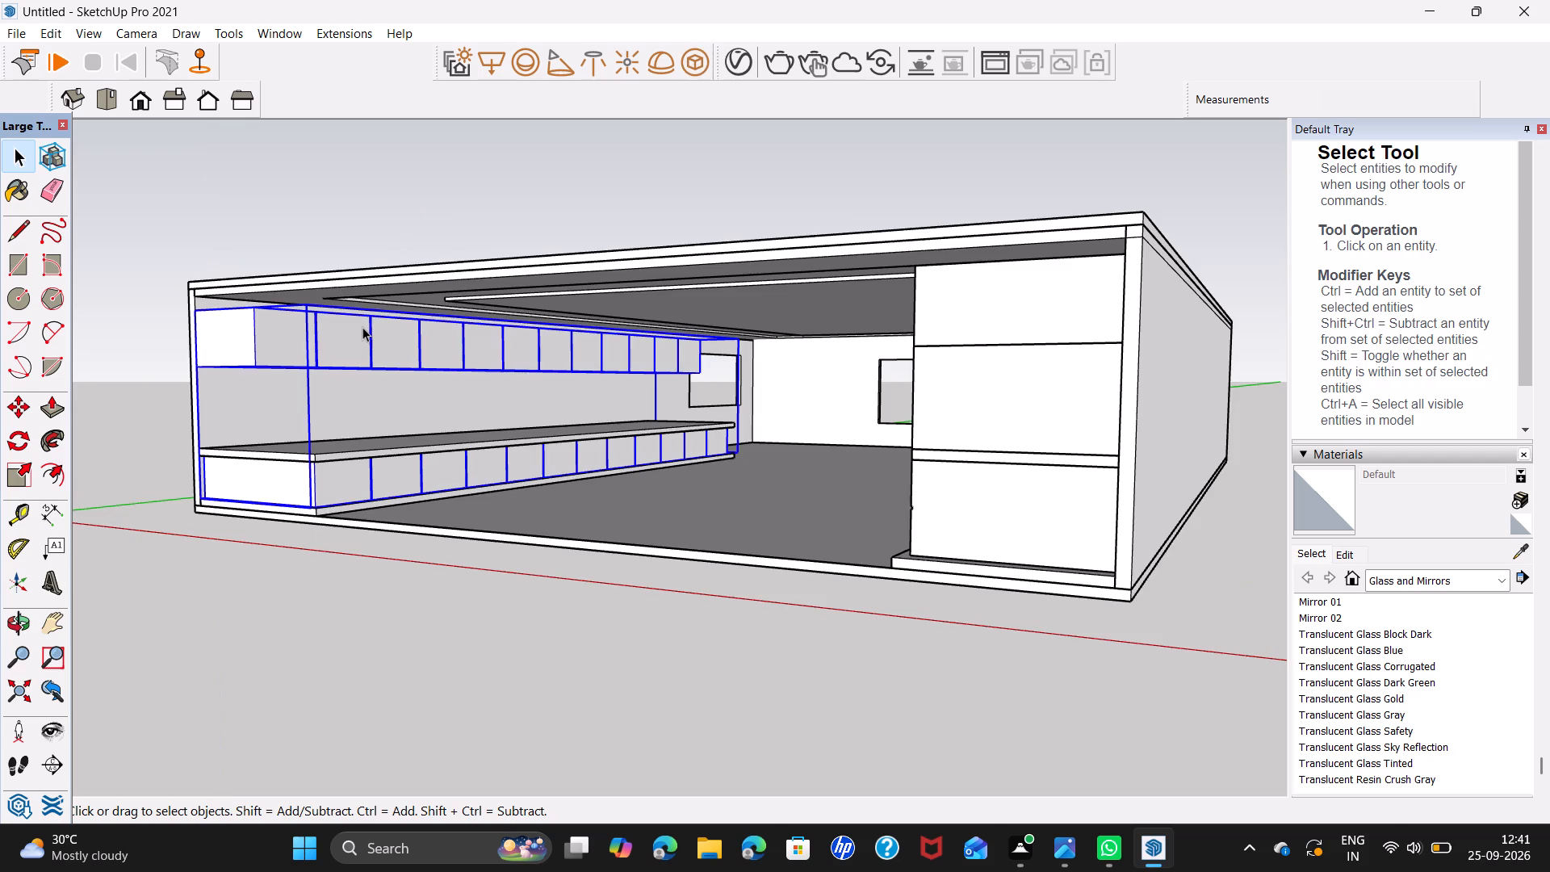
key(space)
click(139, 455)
Draw a 2' high rectangle, about 42' 3 1/8" long, on the wall directly beneath the full length of the upper cabinets.
middle_drag(358, 461, 317, 482)
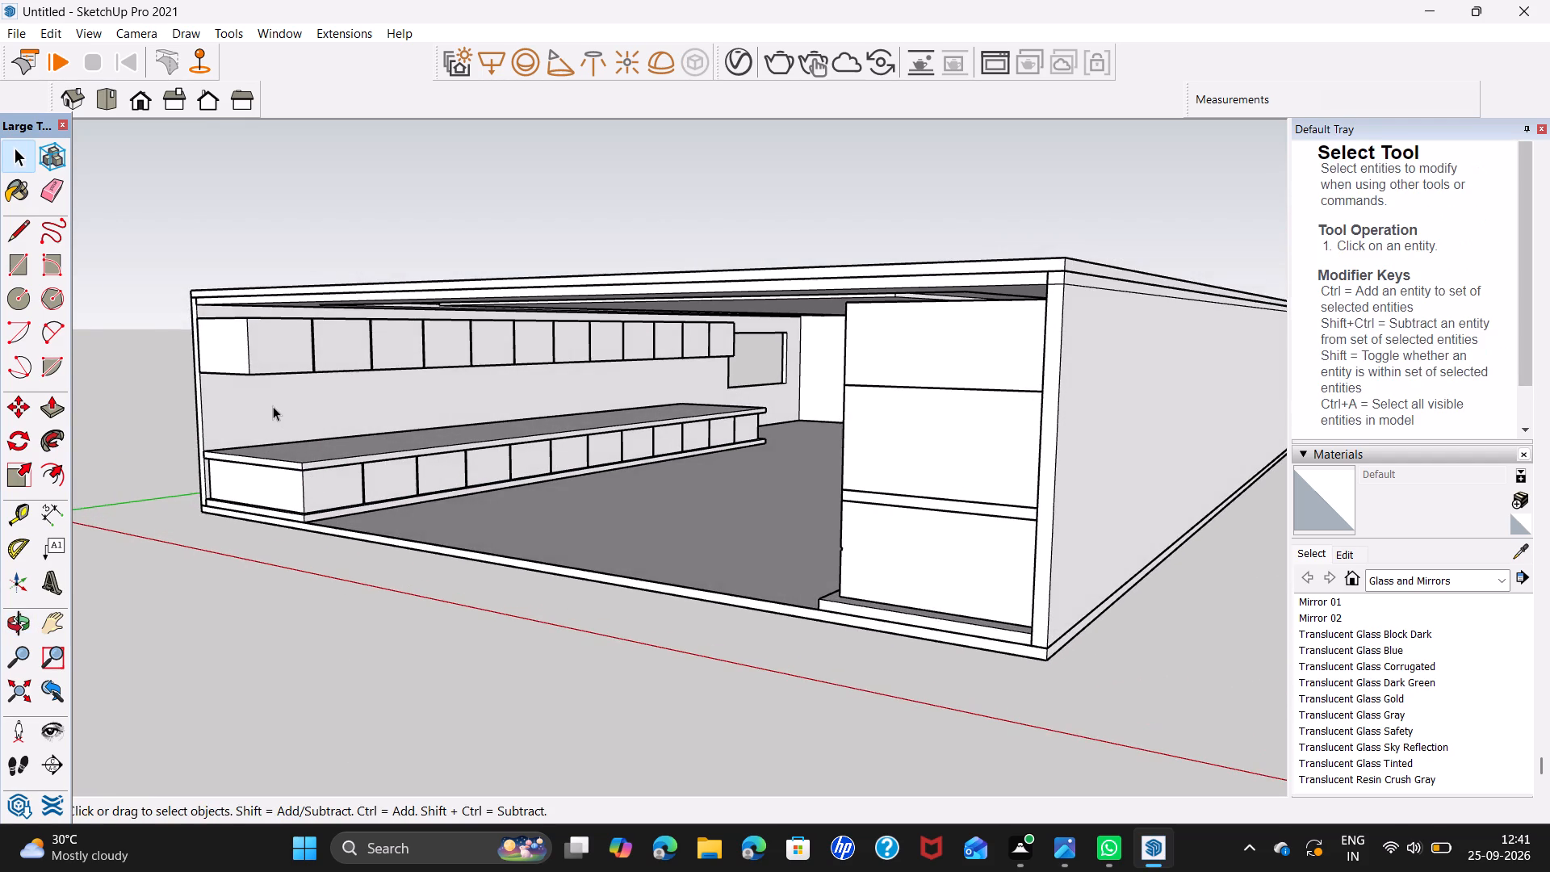
scroll(273, 406, up, 5)
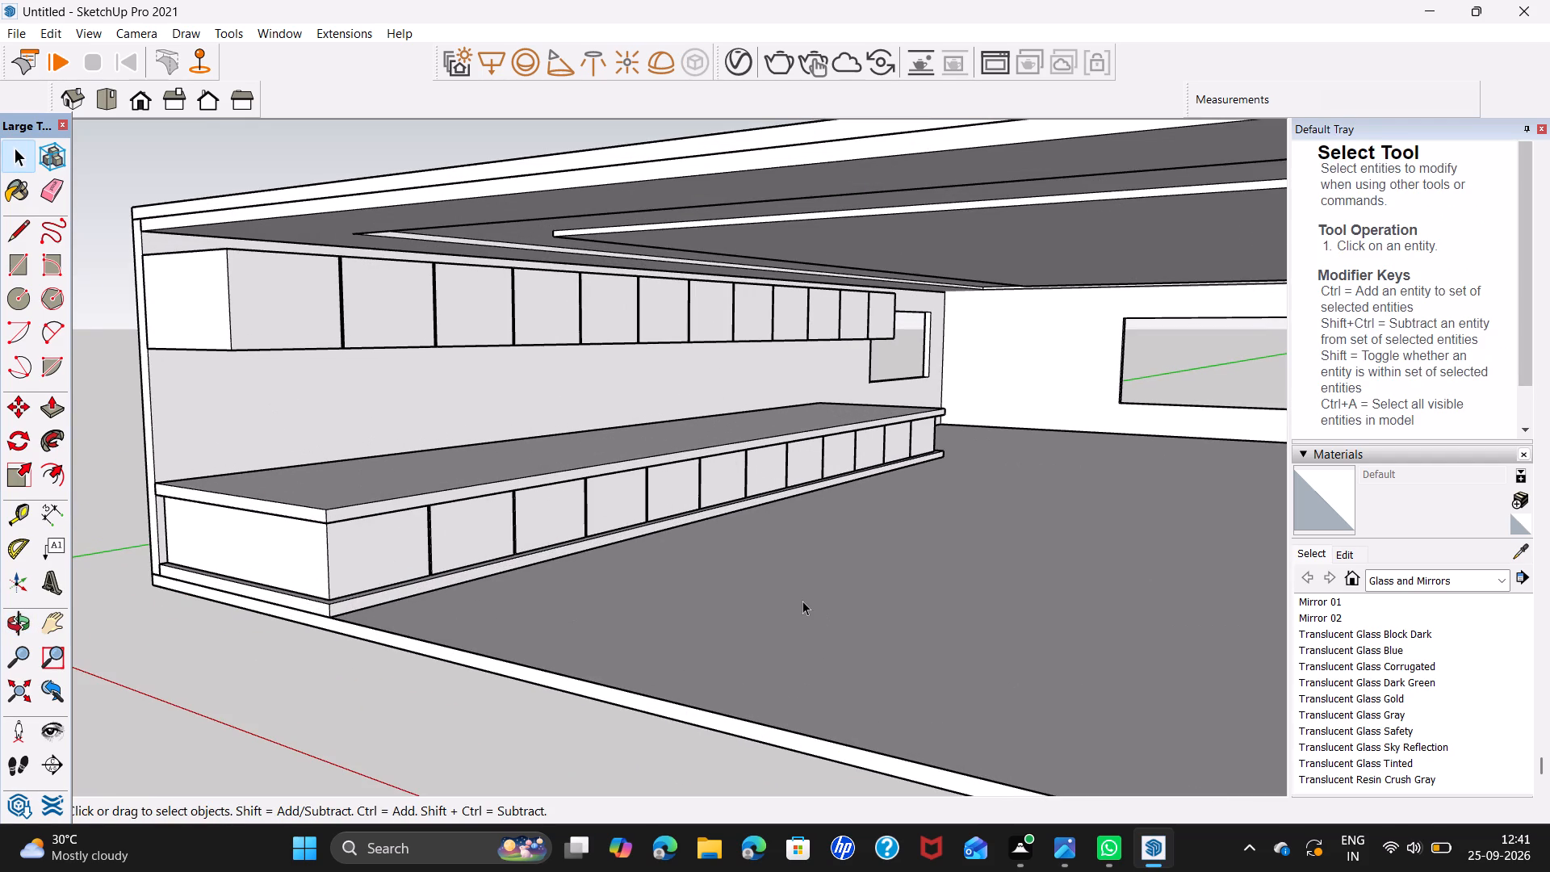
middle_drag(299, 438, 241, 390)
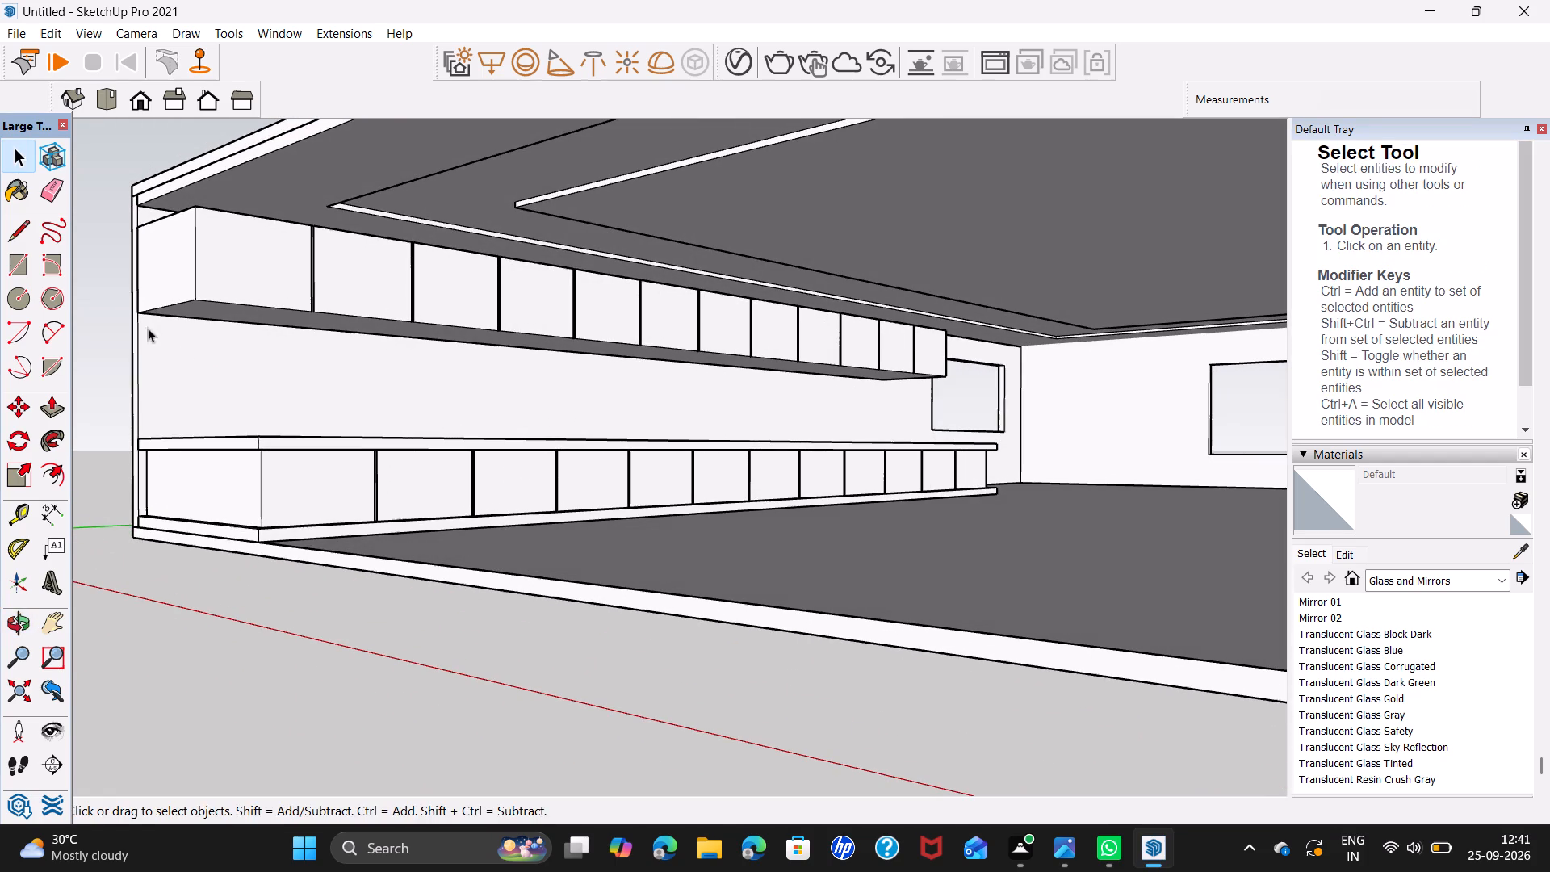
click(11, 263)
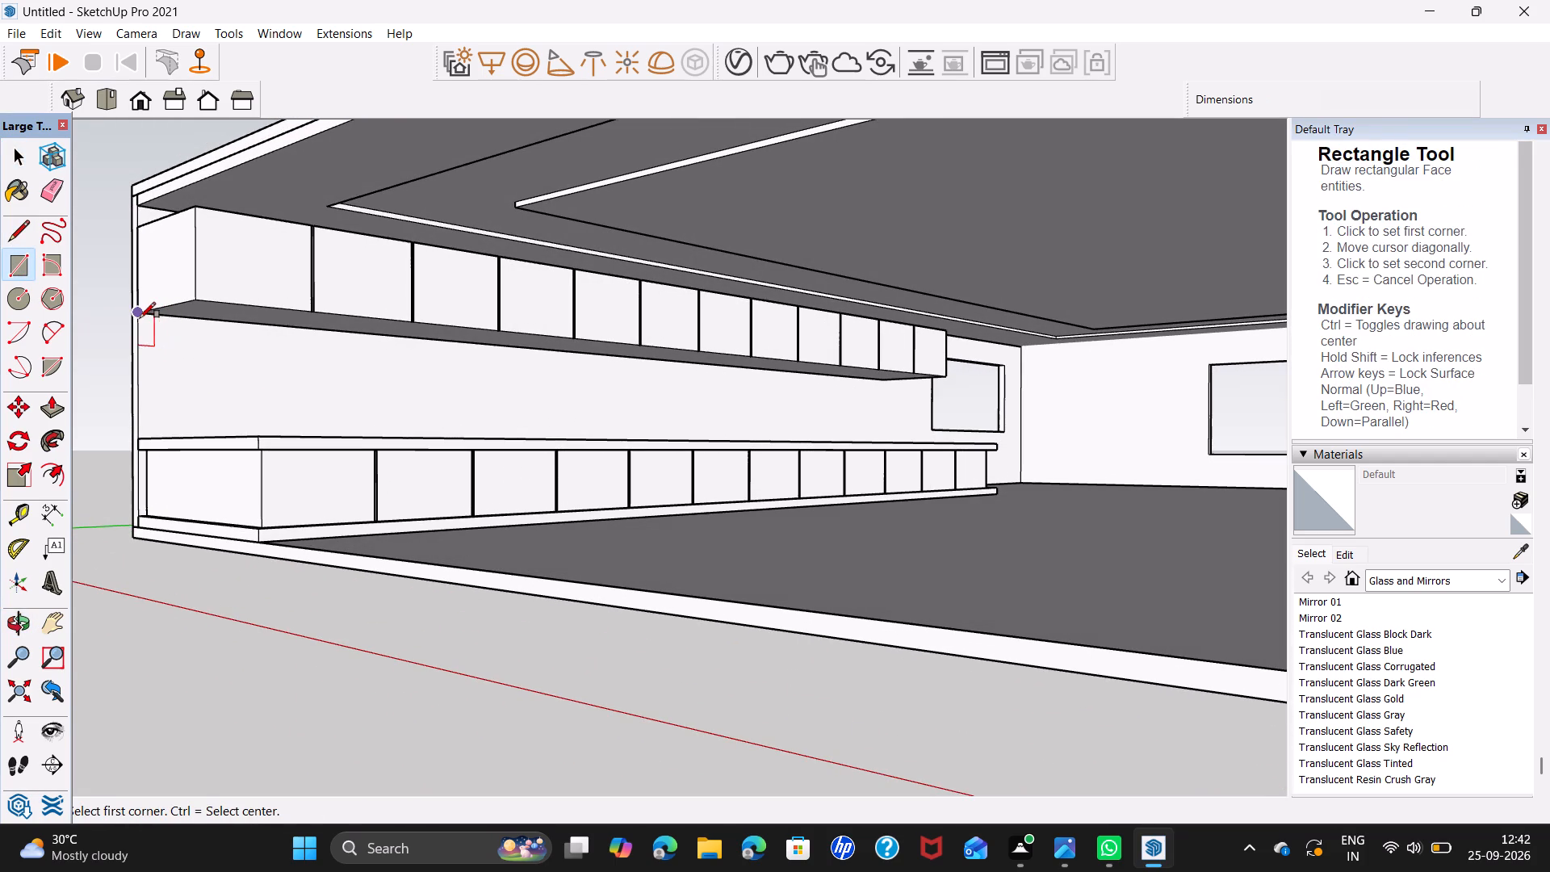
click(140, 318)
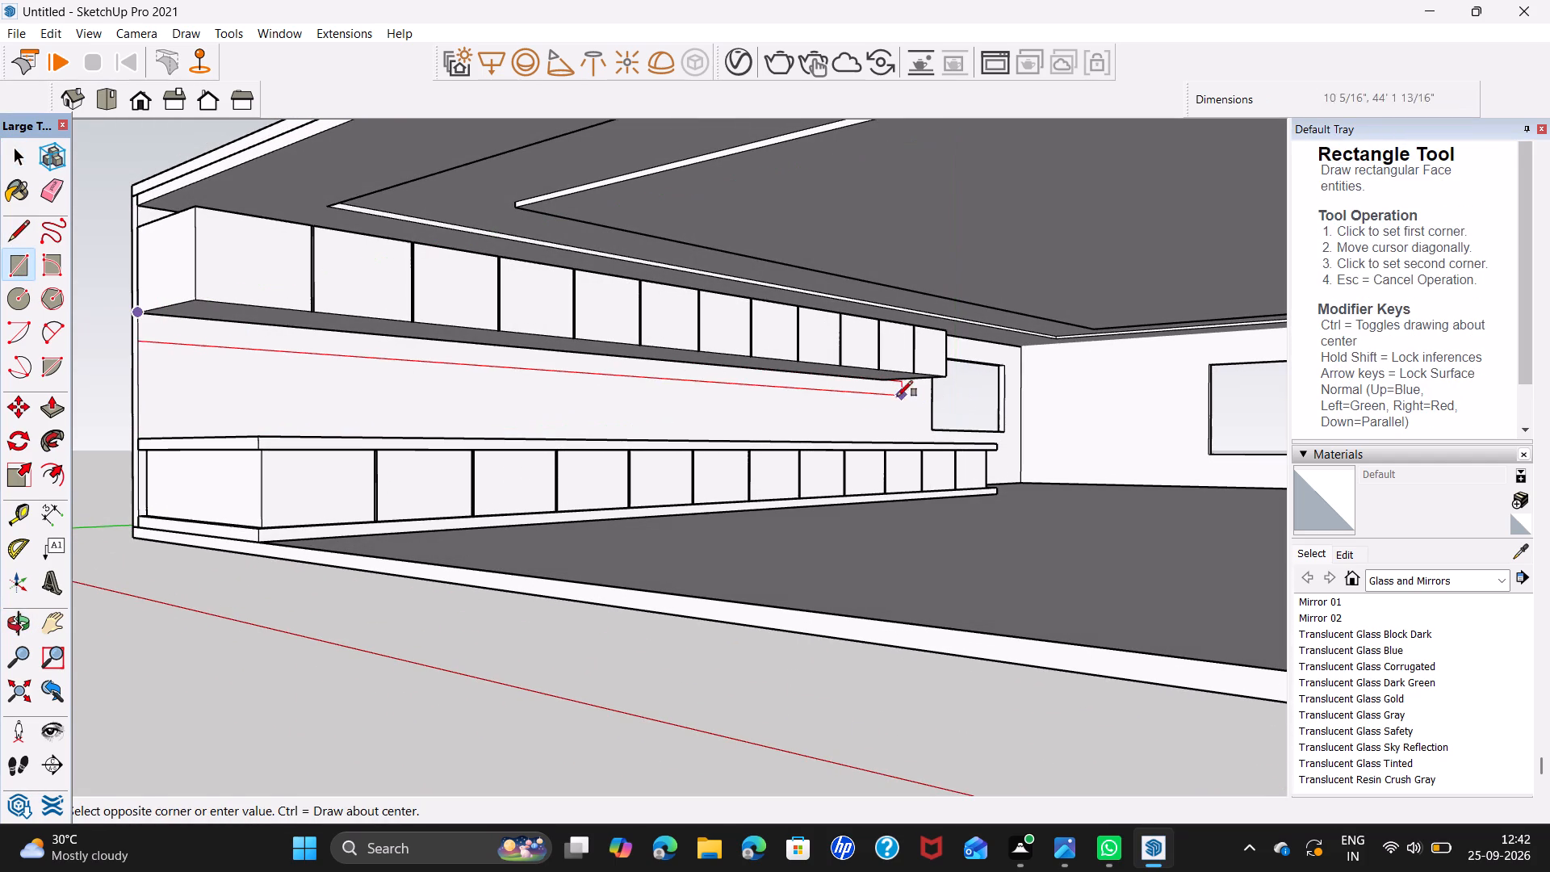
middle_drag(886, 388, 871, 366)
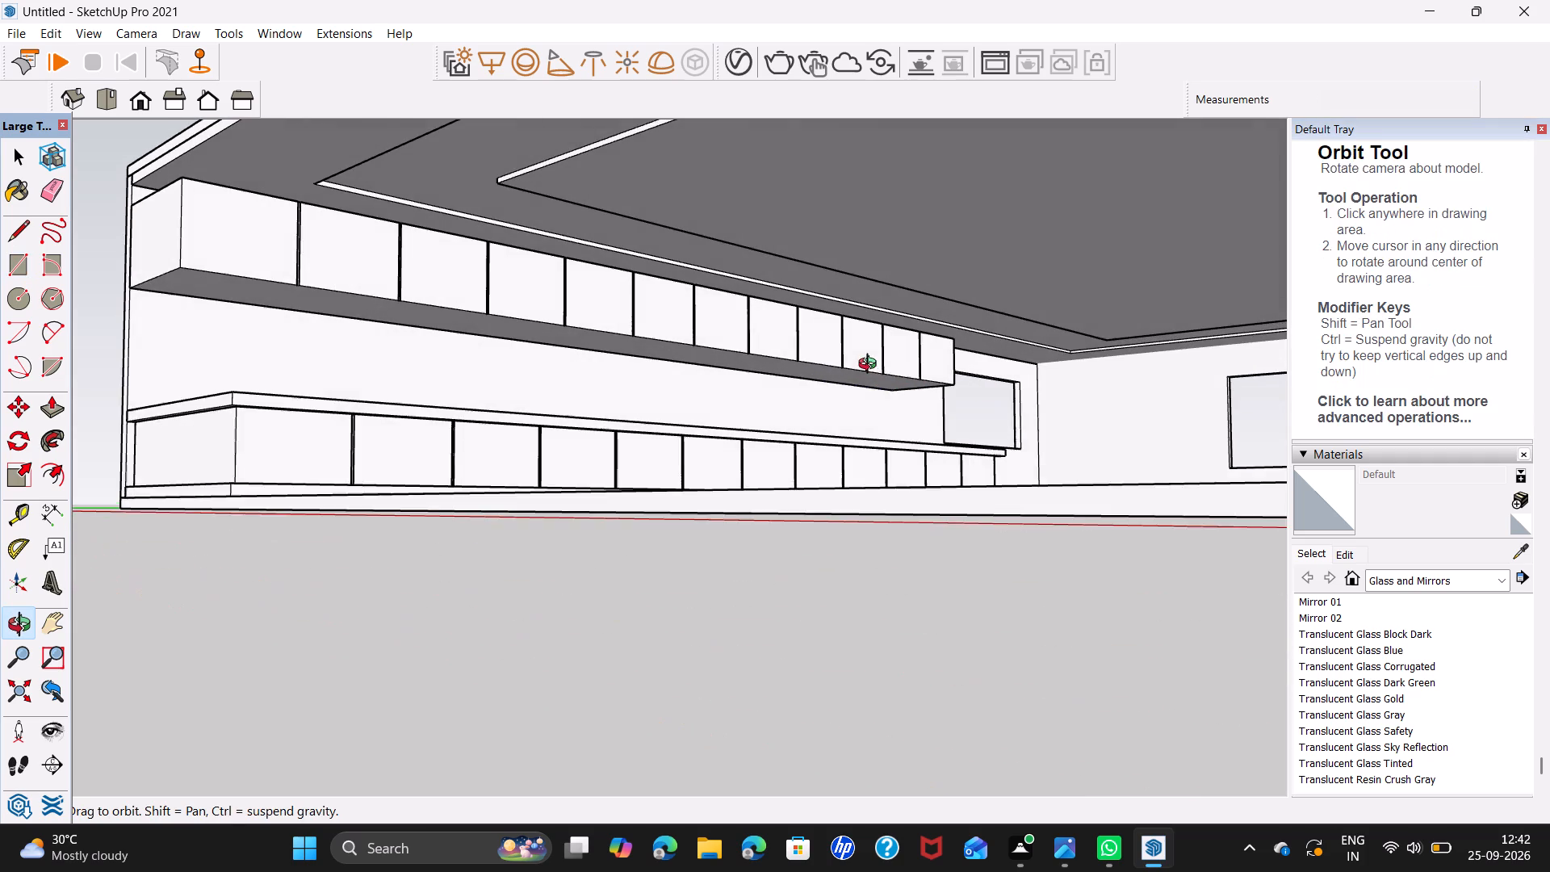
middle_drag(871, 366, 870, 367)
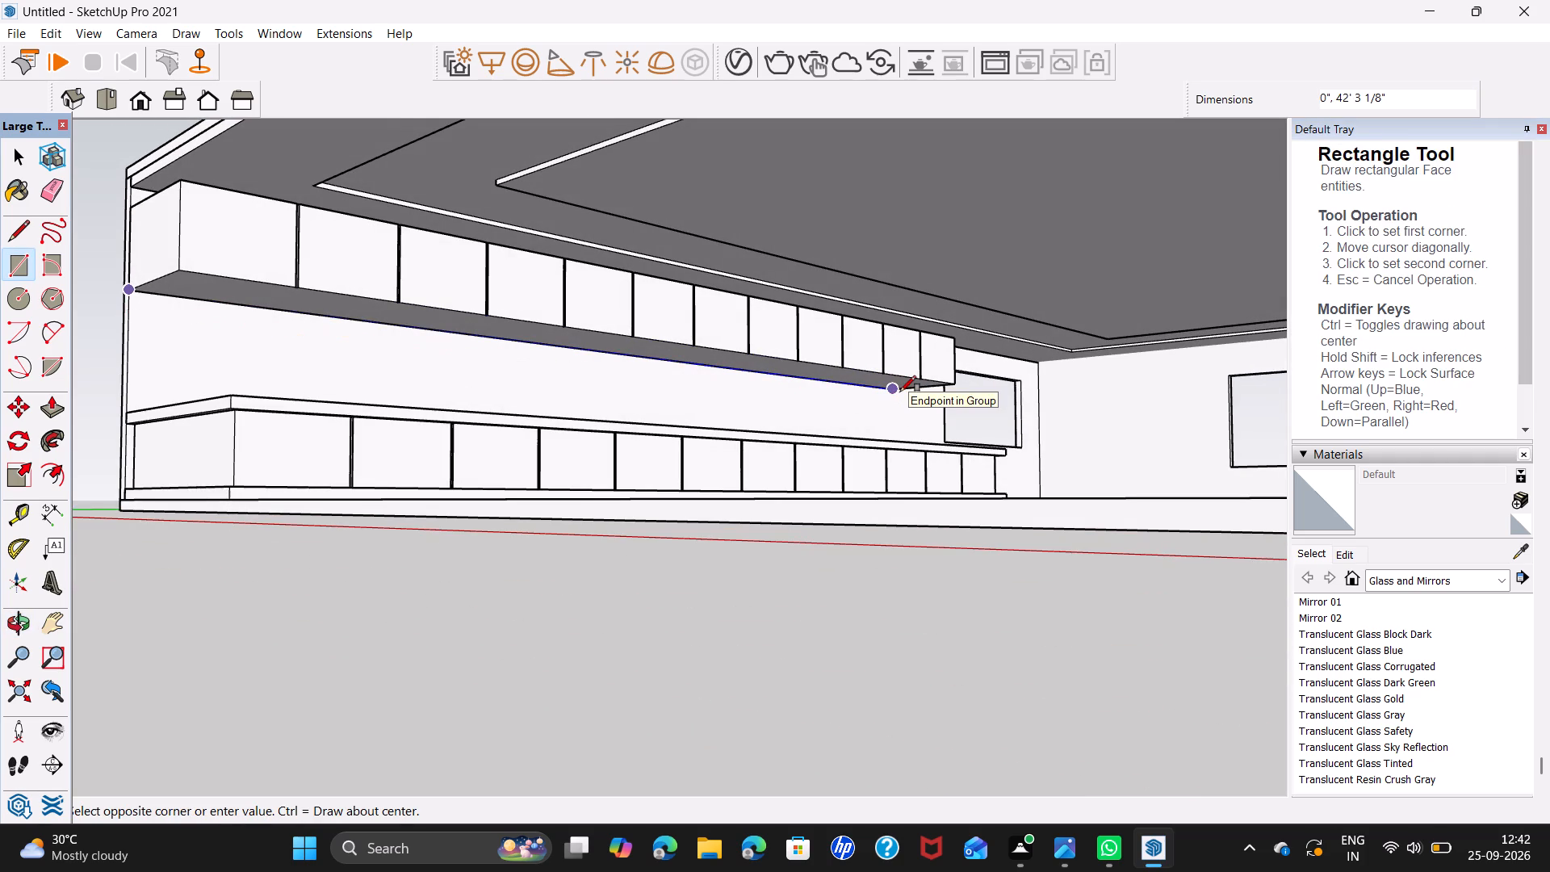
click(899, 391)
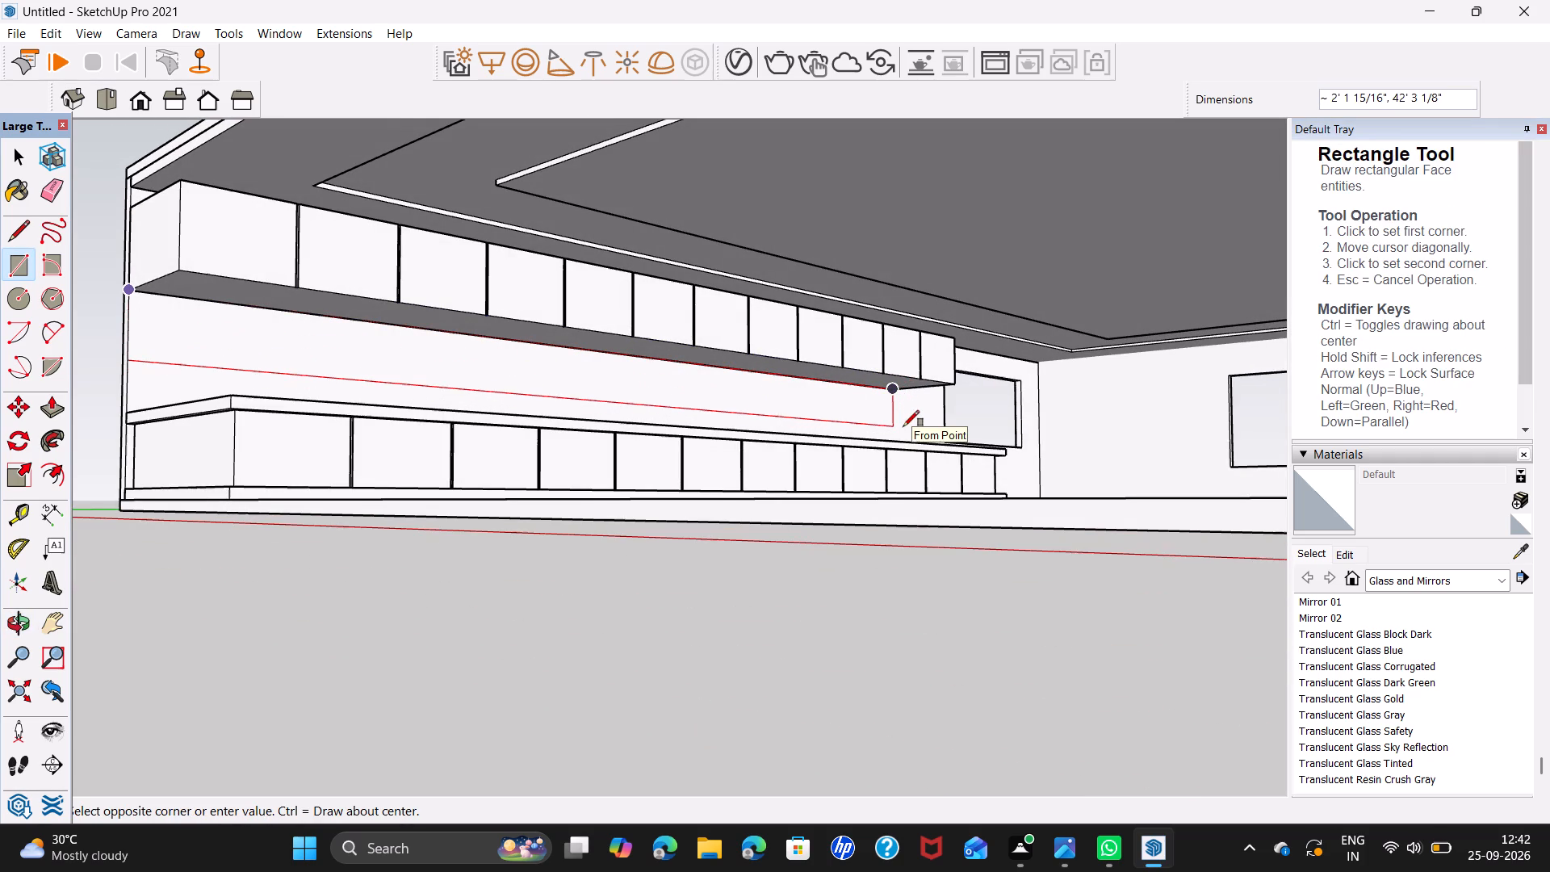
middle_drag(904, 426, 913, 459)
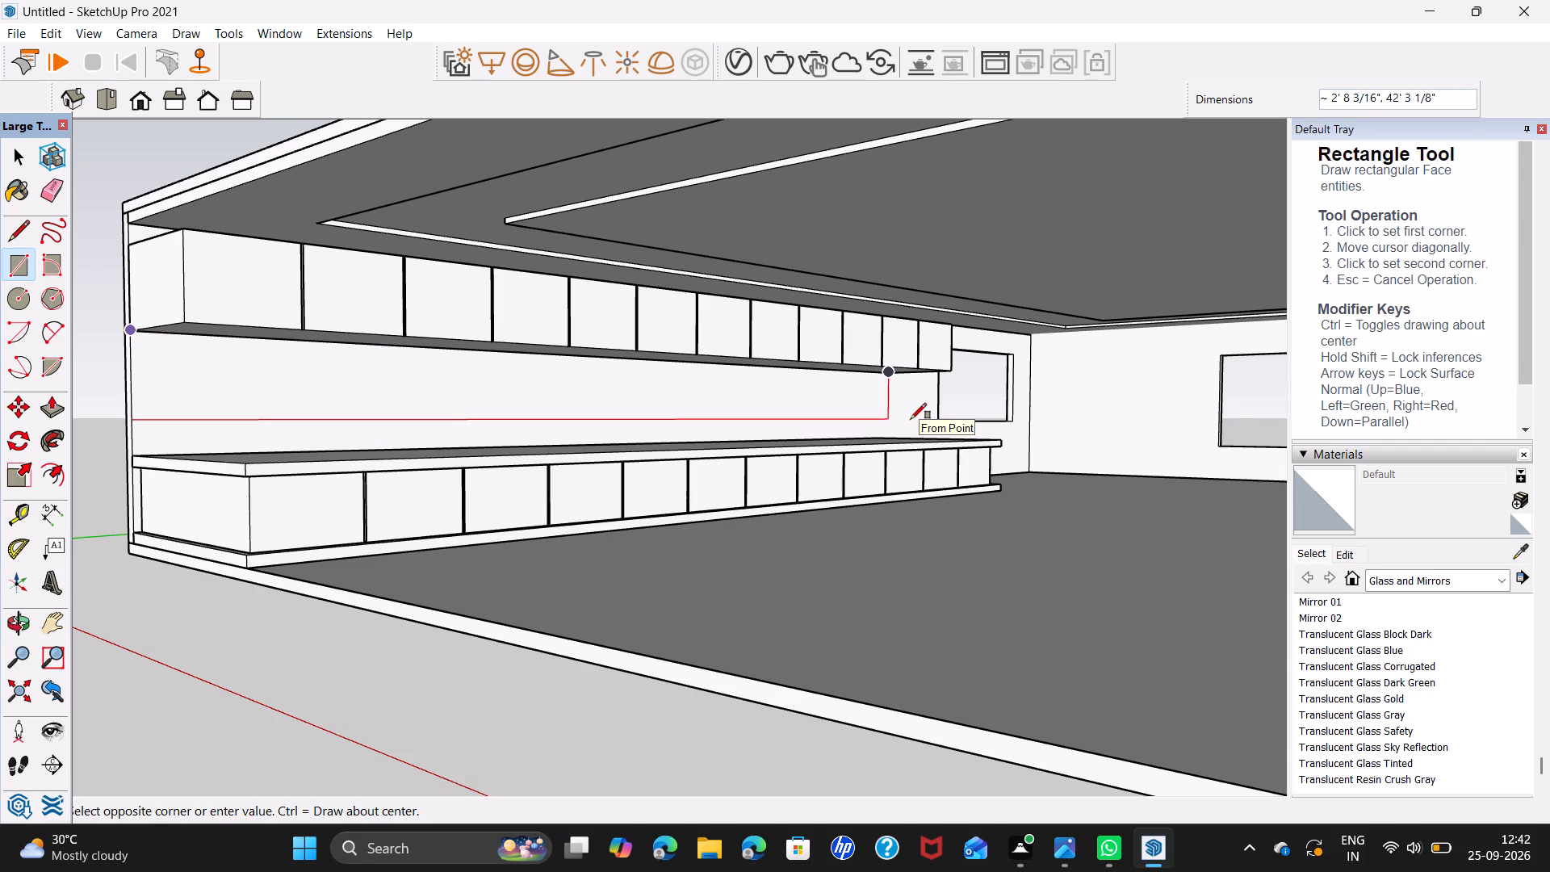
key(2)
key(apostrophe)
key(Return)
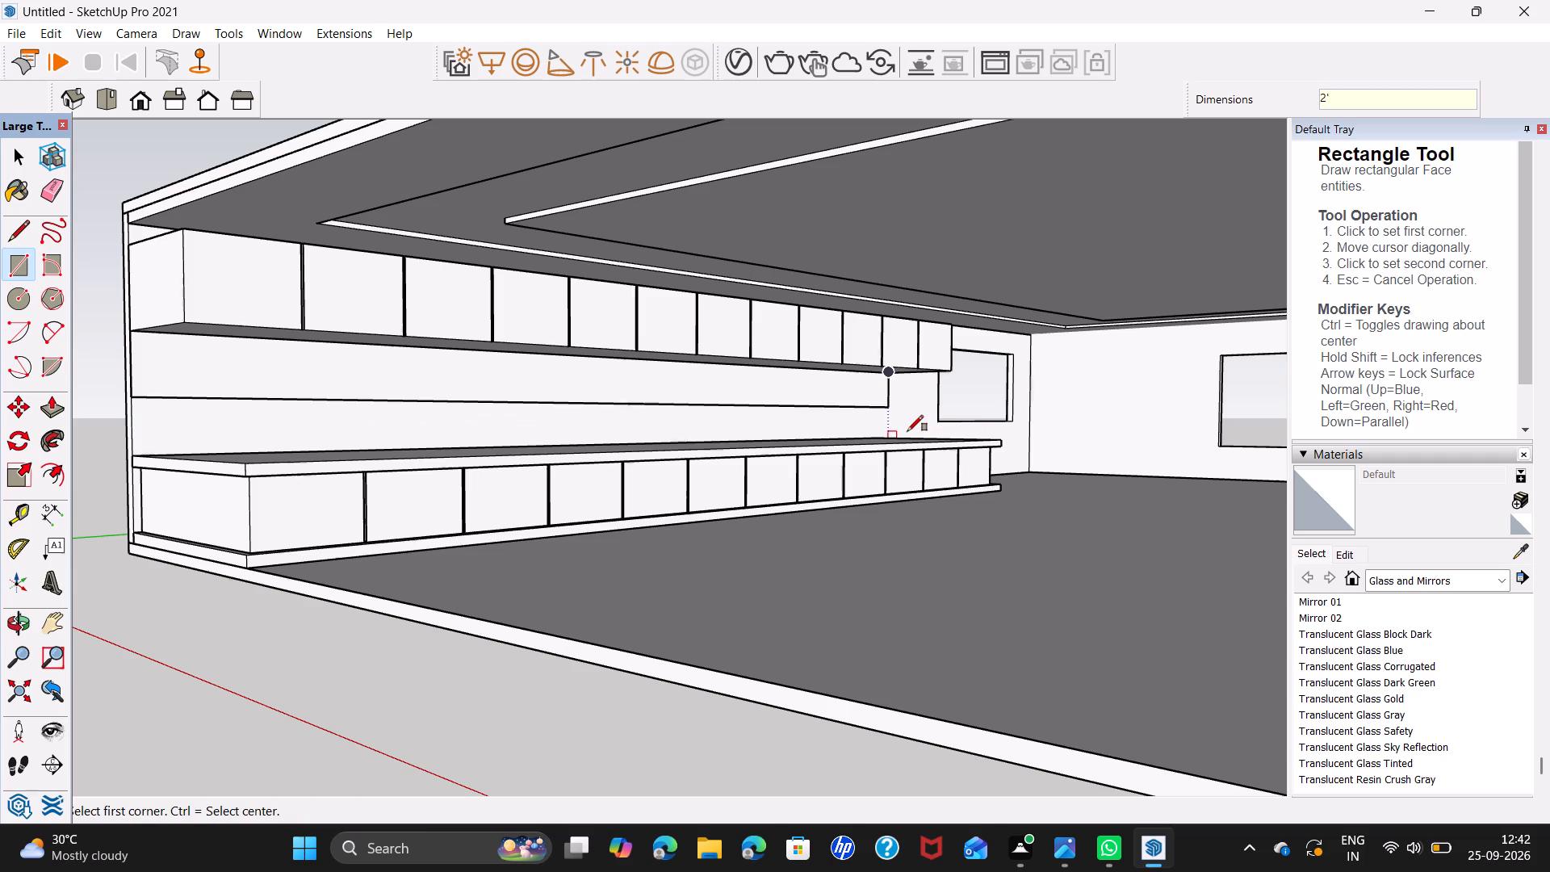
key(space)
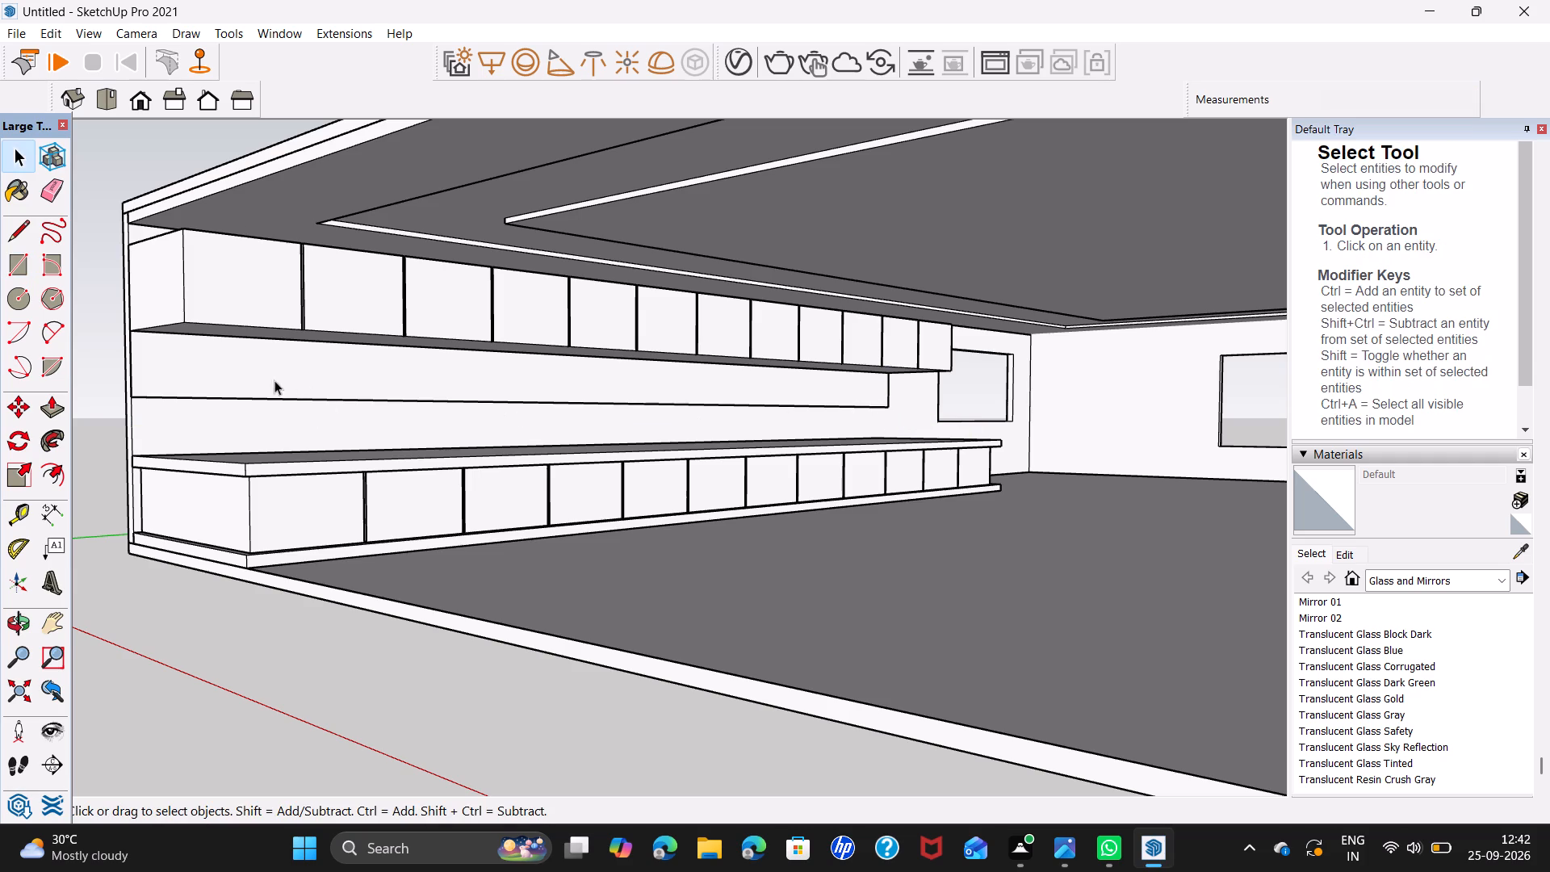
Offset the wall rectangle's outline inward by 2".
scroll(267, 380, up, 4)
scroll(293, 376, down, 2)
click(293, 376)
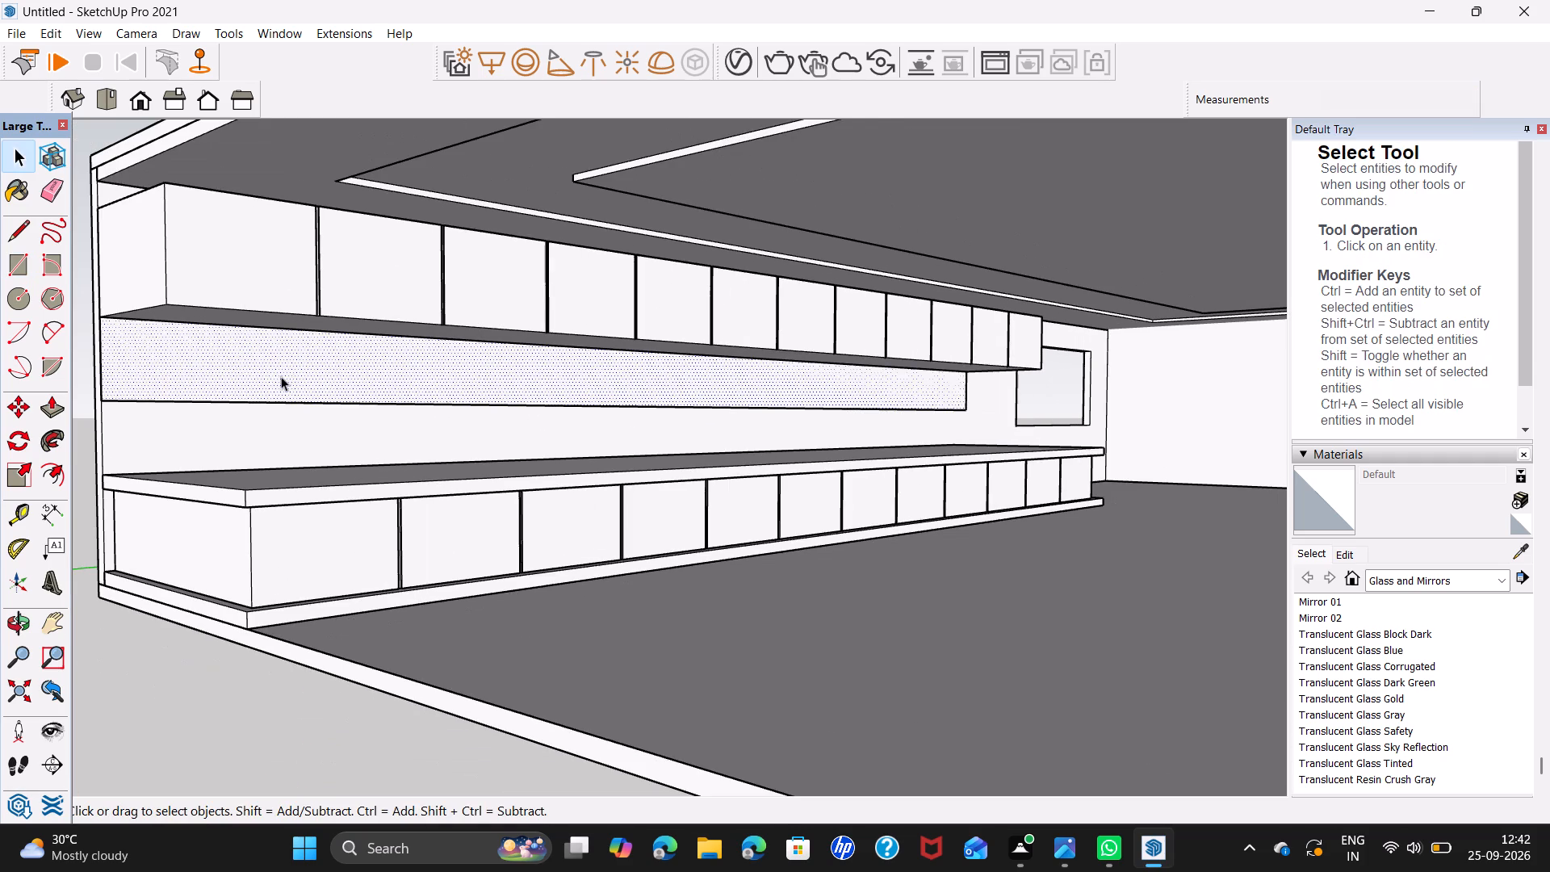
click(55, 474)
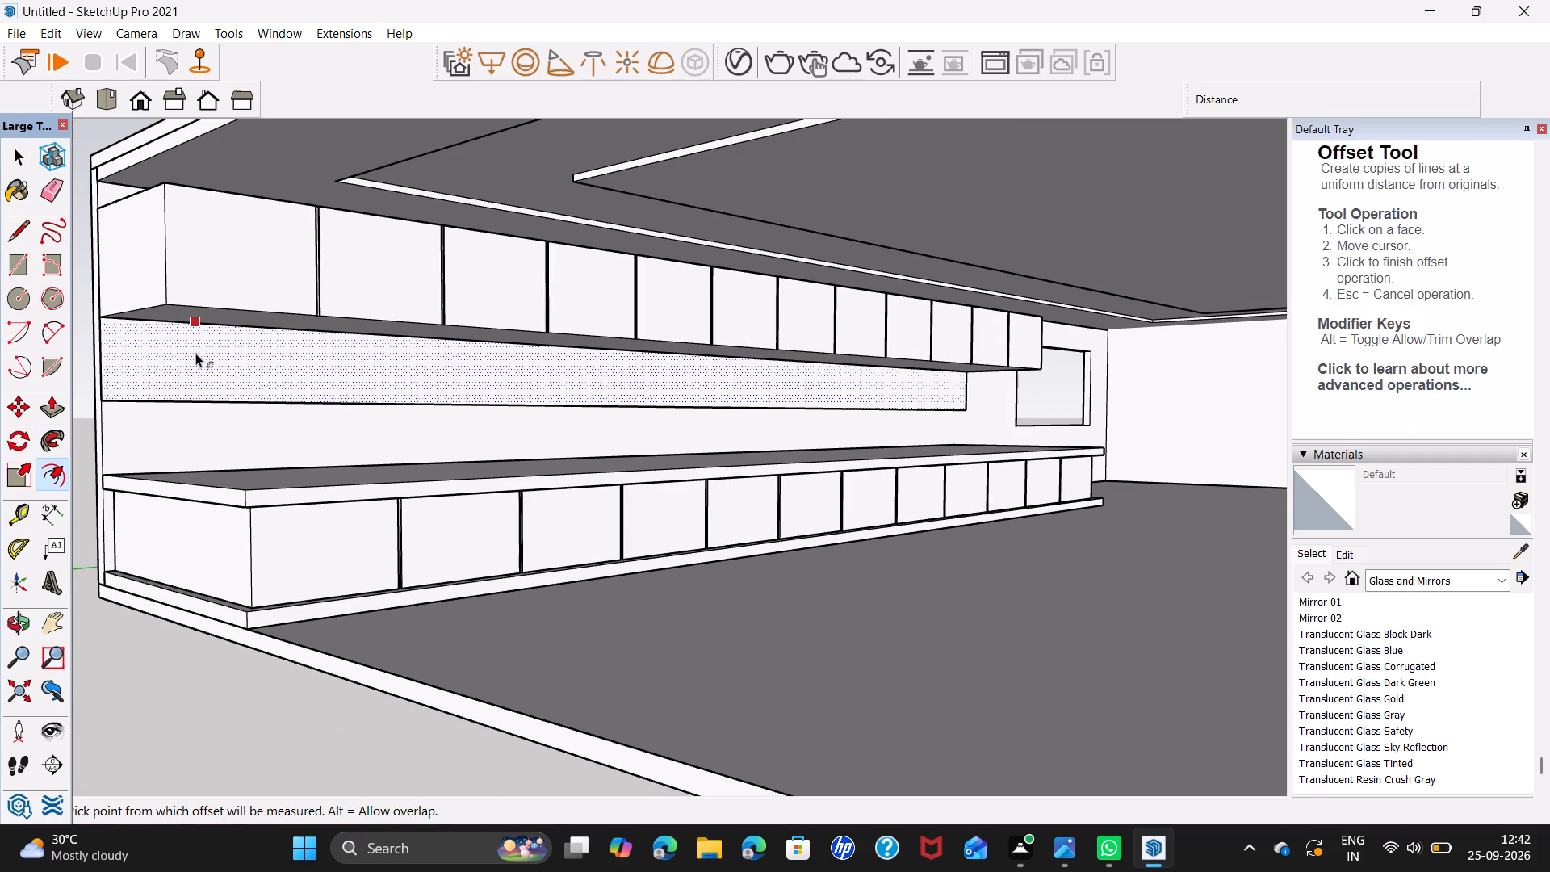
click(195, 353)
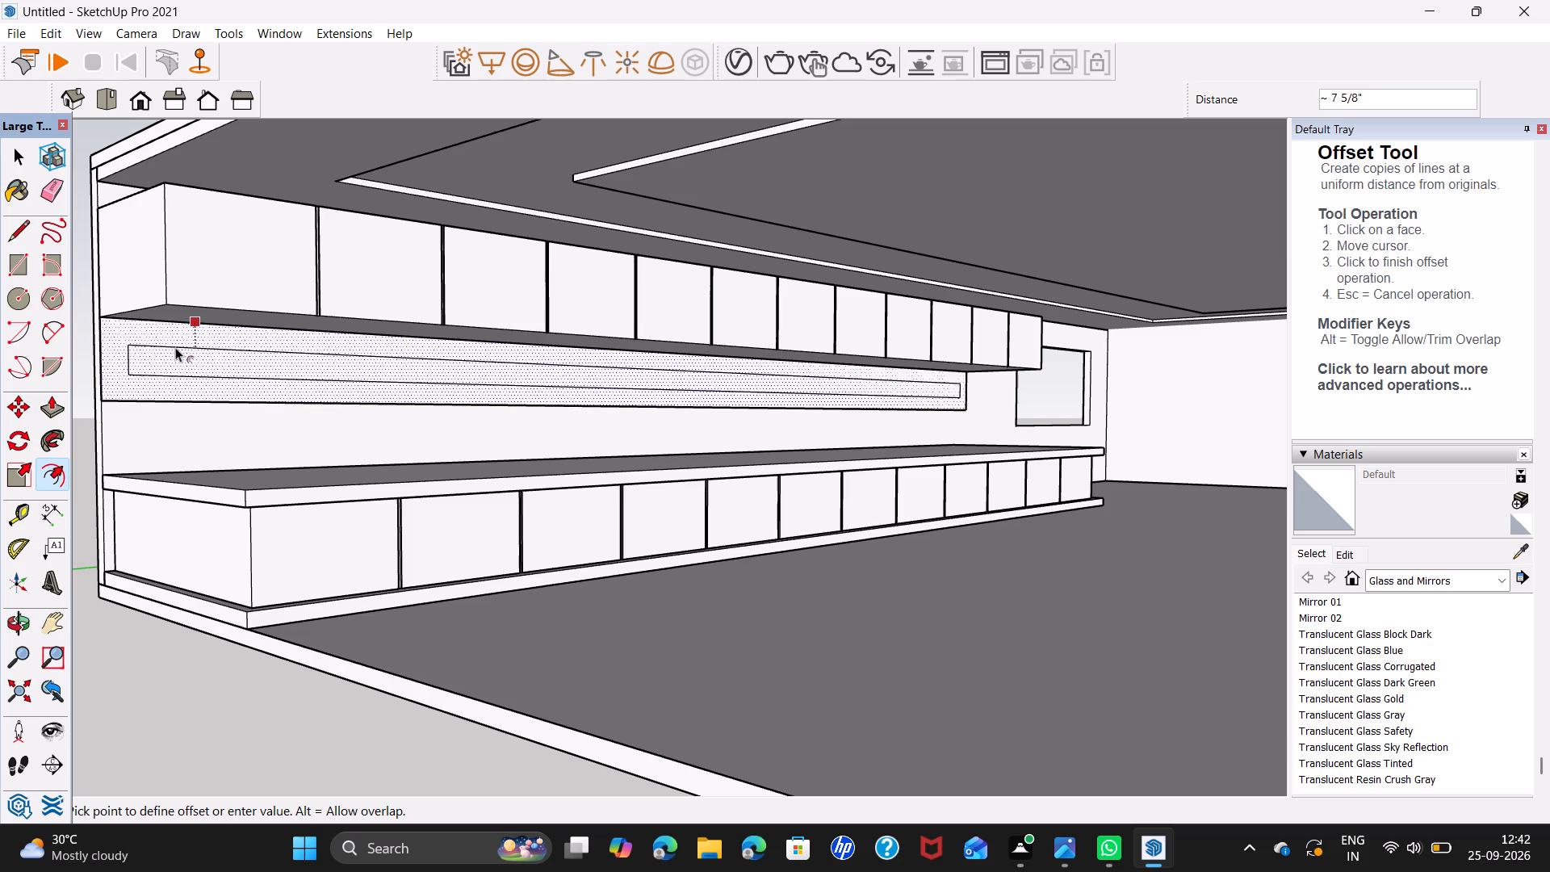
key(2)
key(Return)
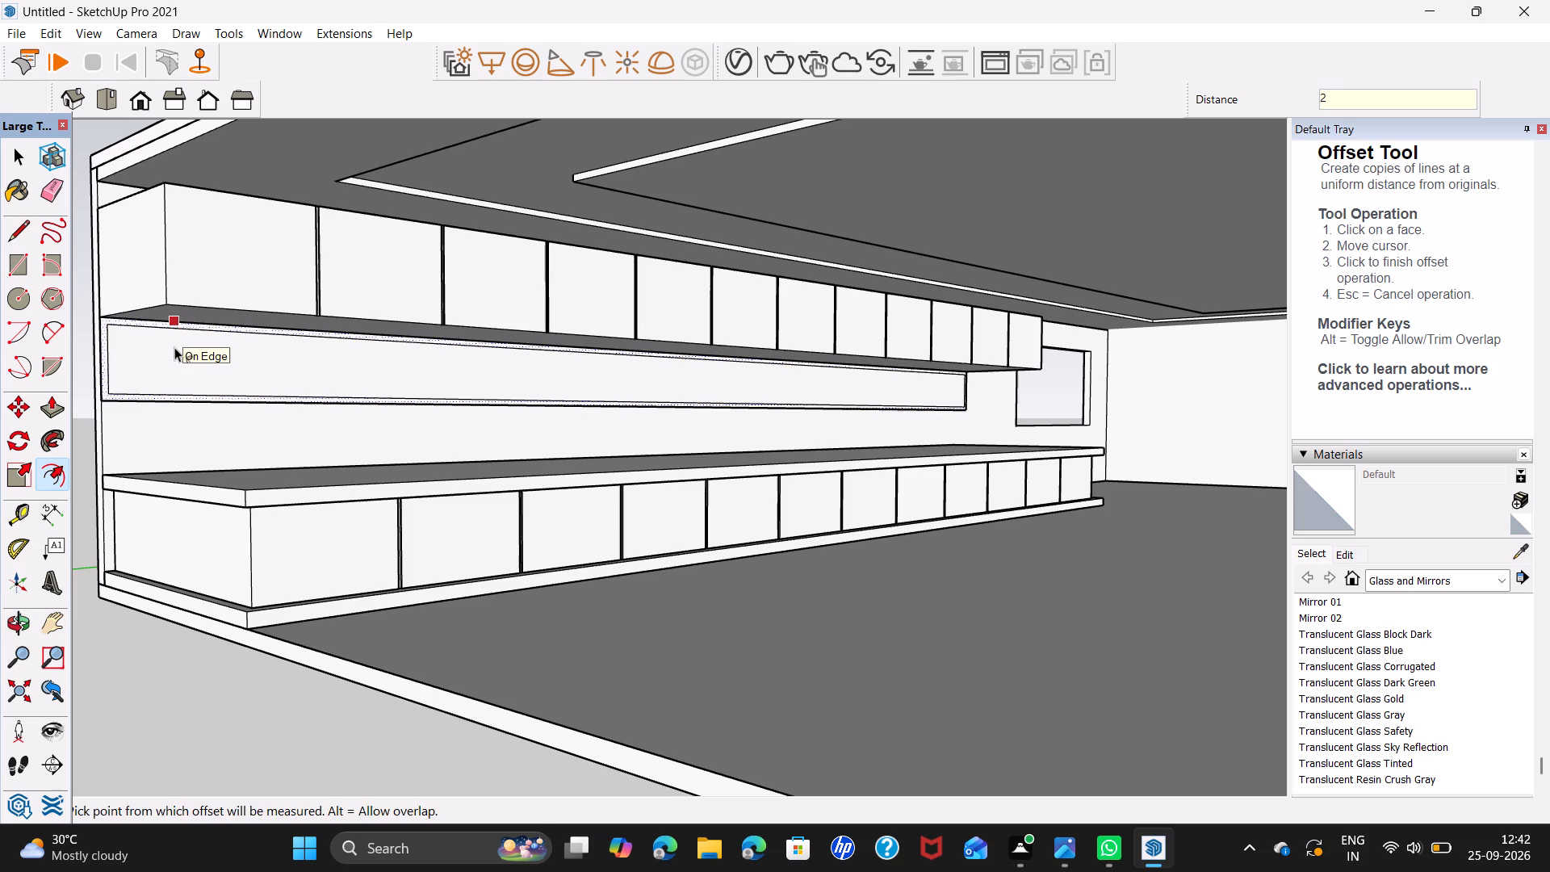
key(space)
Copy the inner rectangle's near-end vertical edge to its far end, then divide the span into 8 equal spaces.
scroll(116, 380, up, 3)
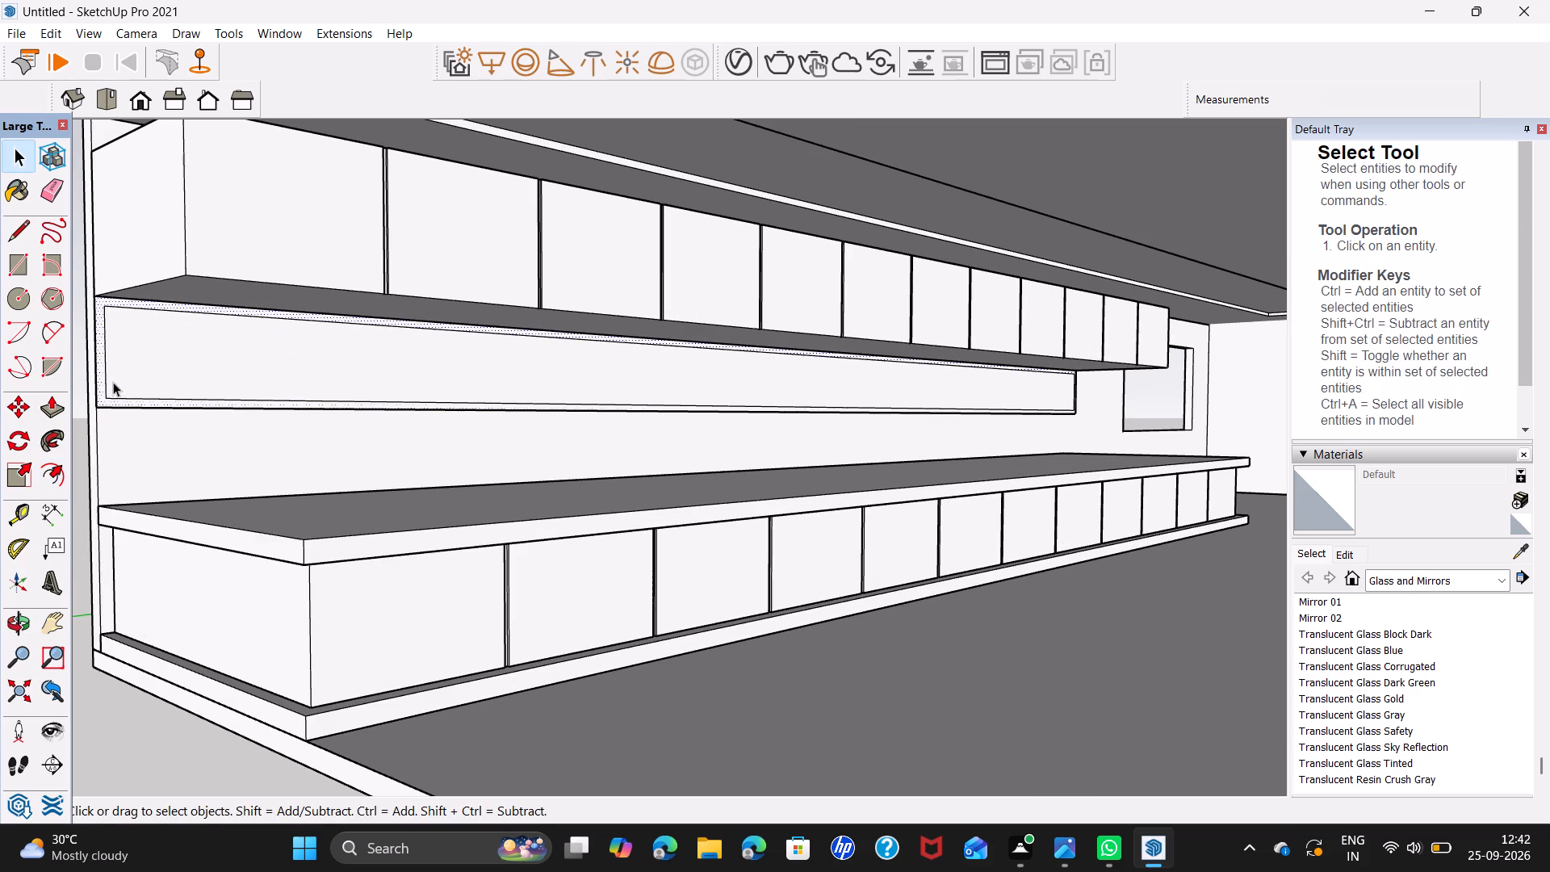
click(106, 391)
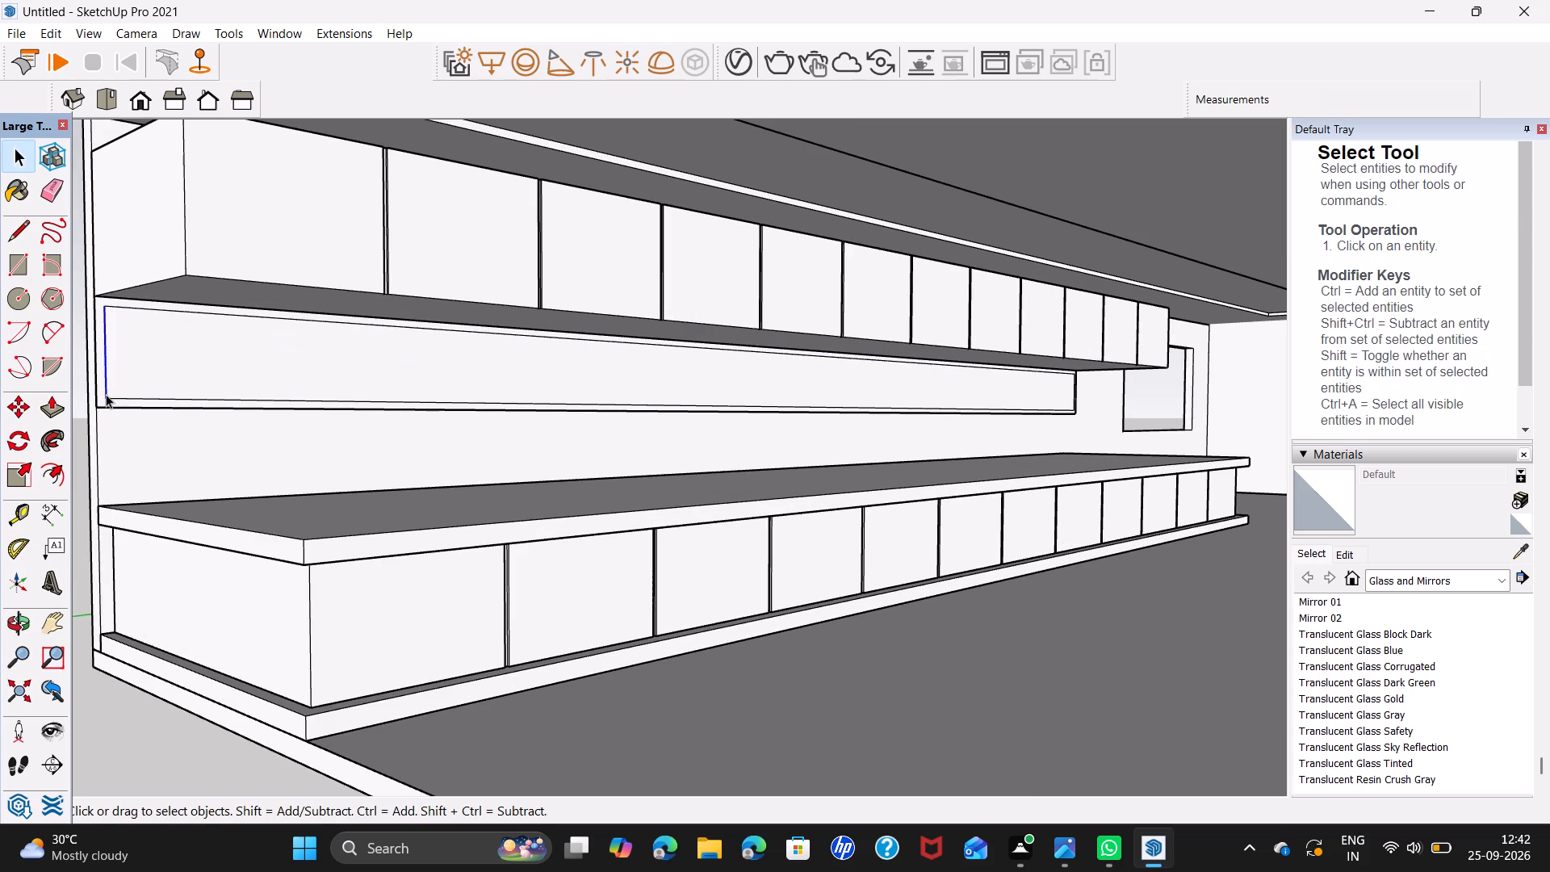
key(m)
click(106, 396)
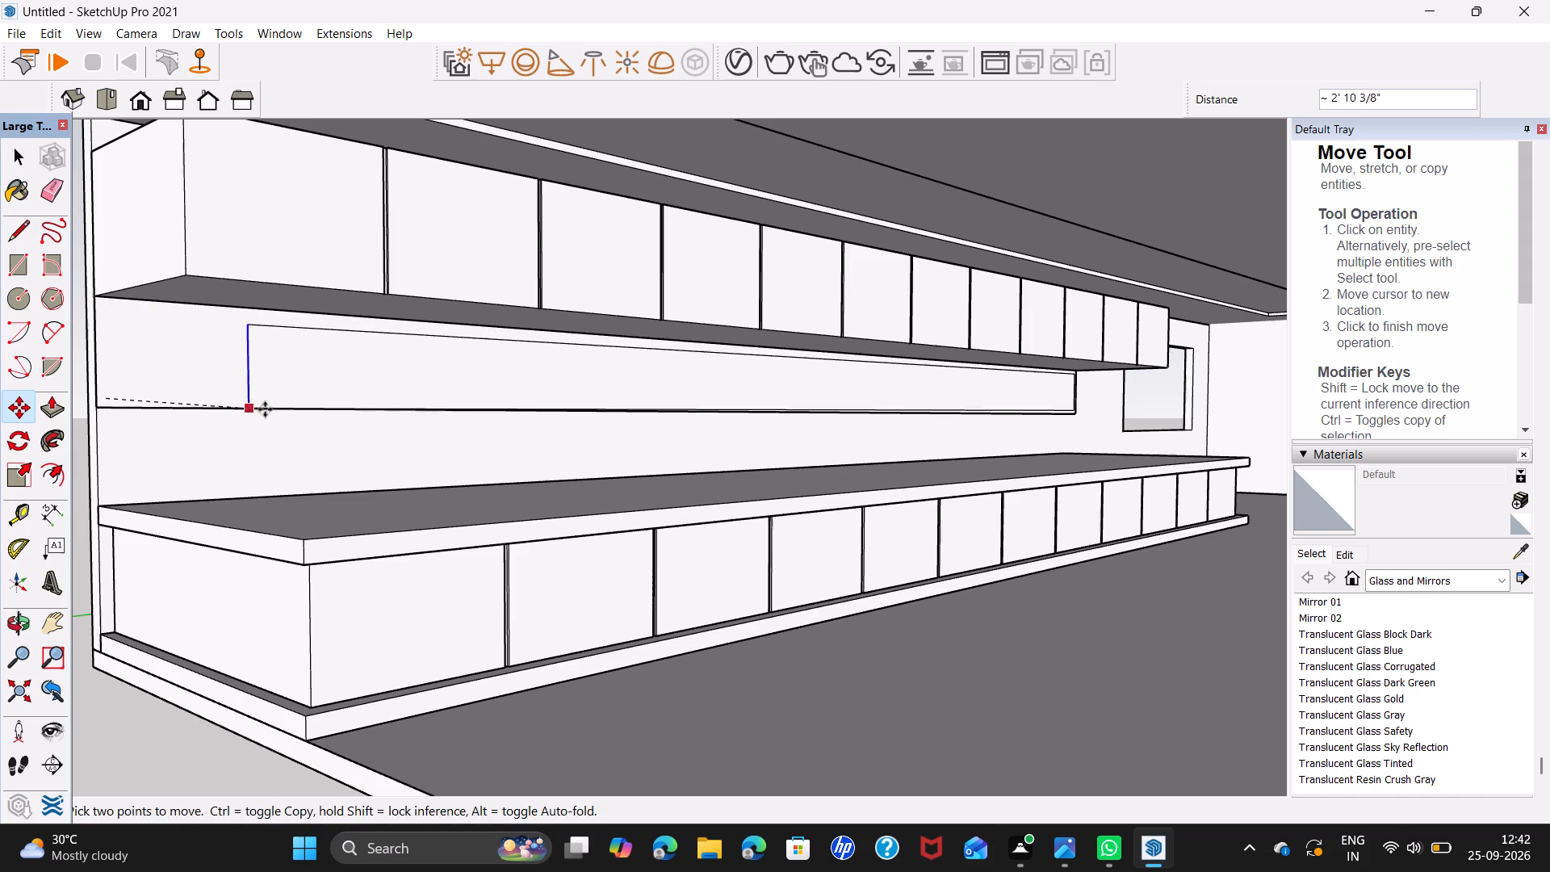
scroll(1052, 401, up, 6)
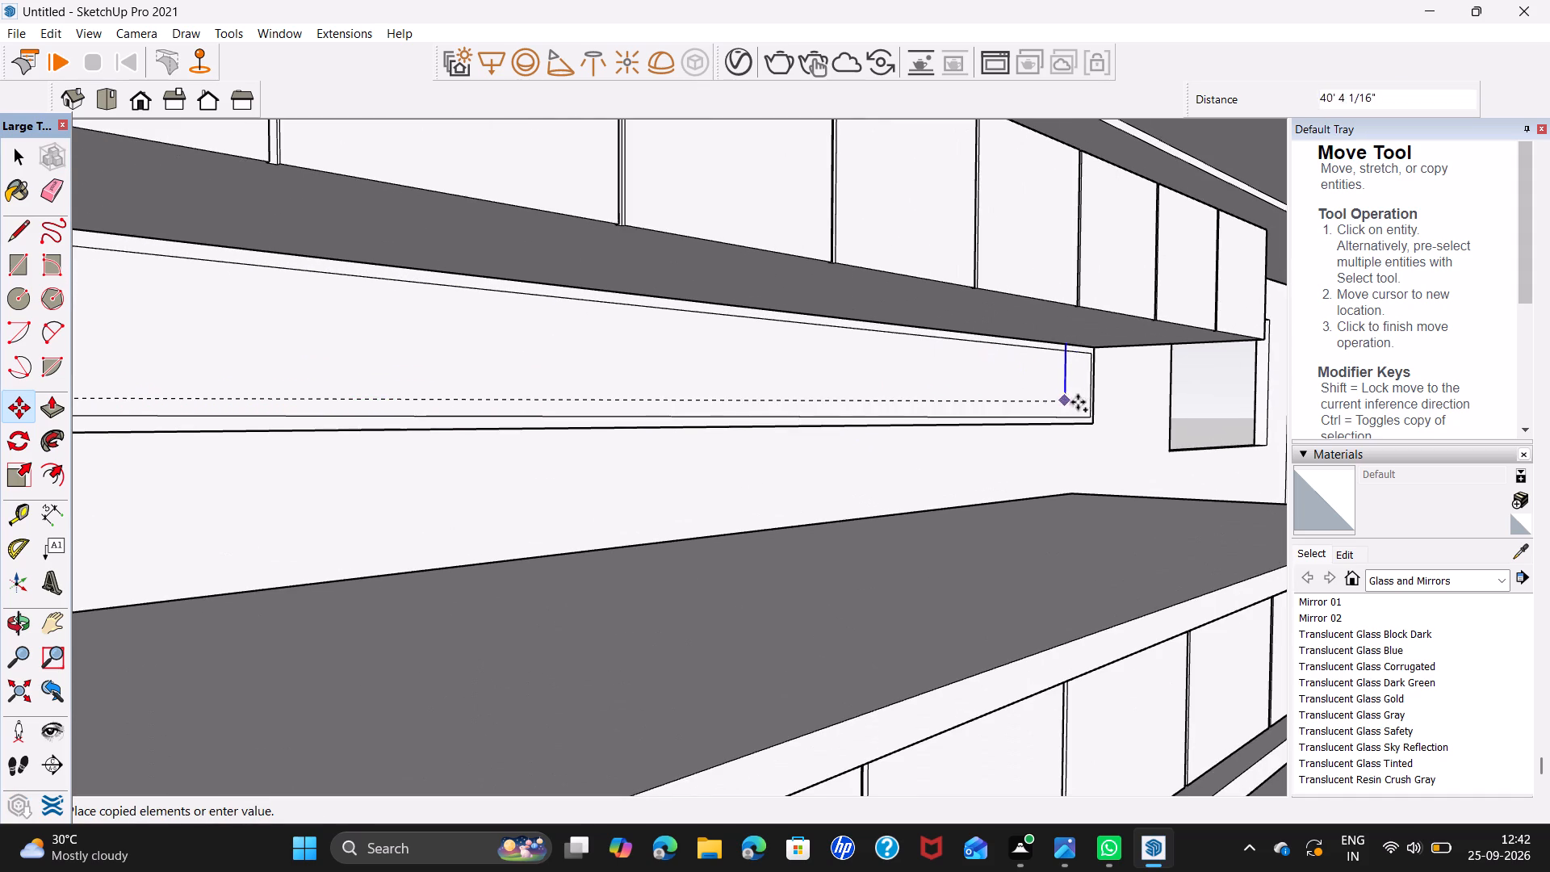
middle_drag(1093, 417, 1037, 415)
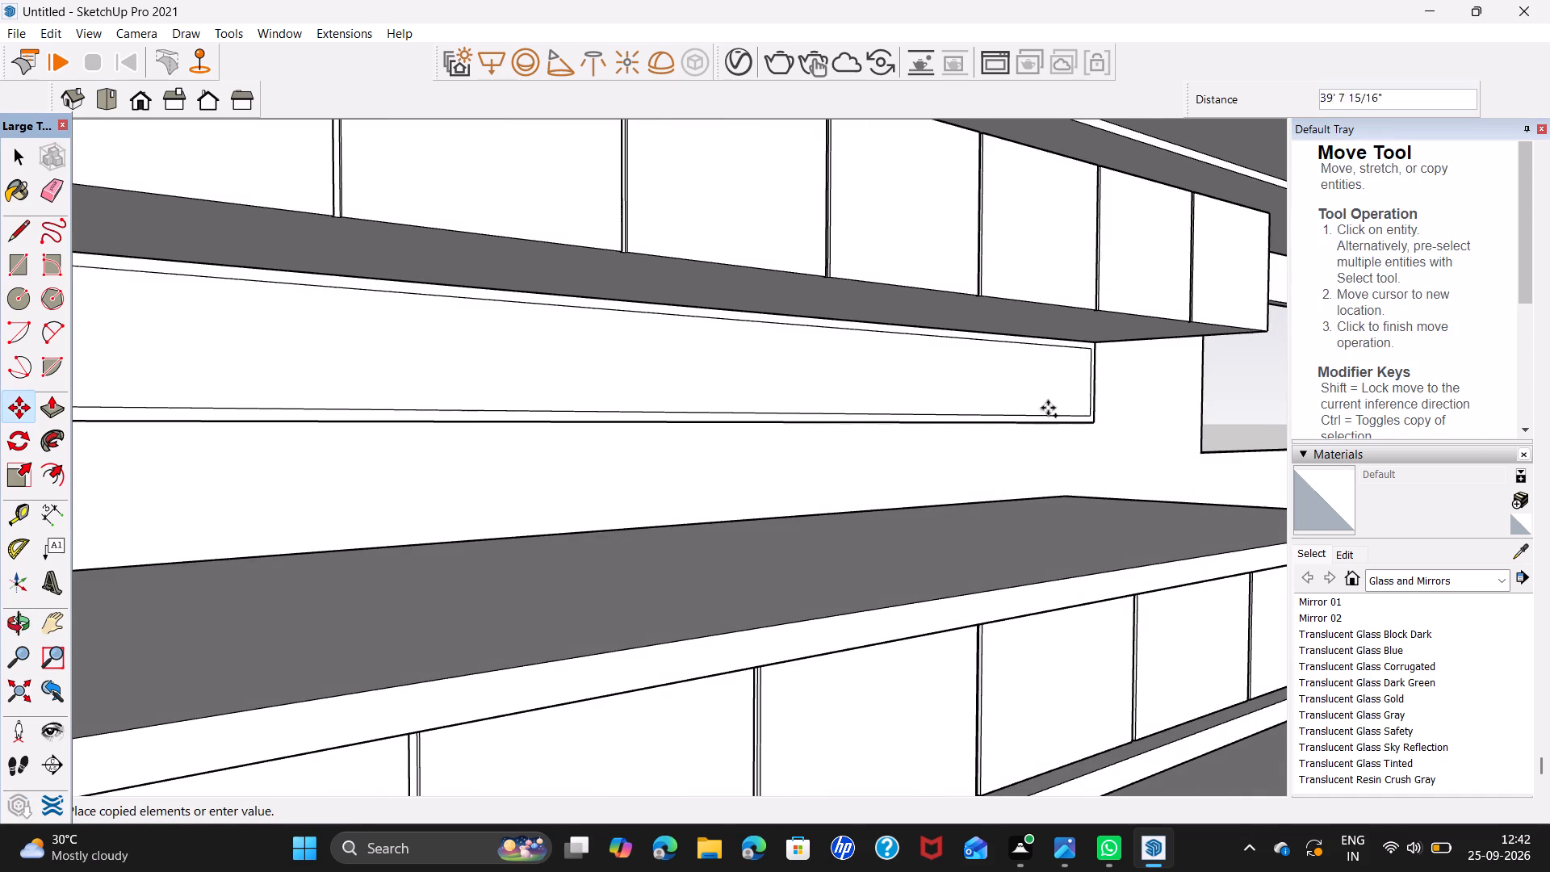
click(1089, 410)
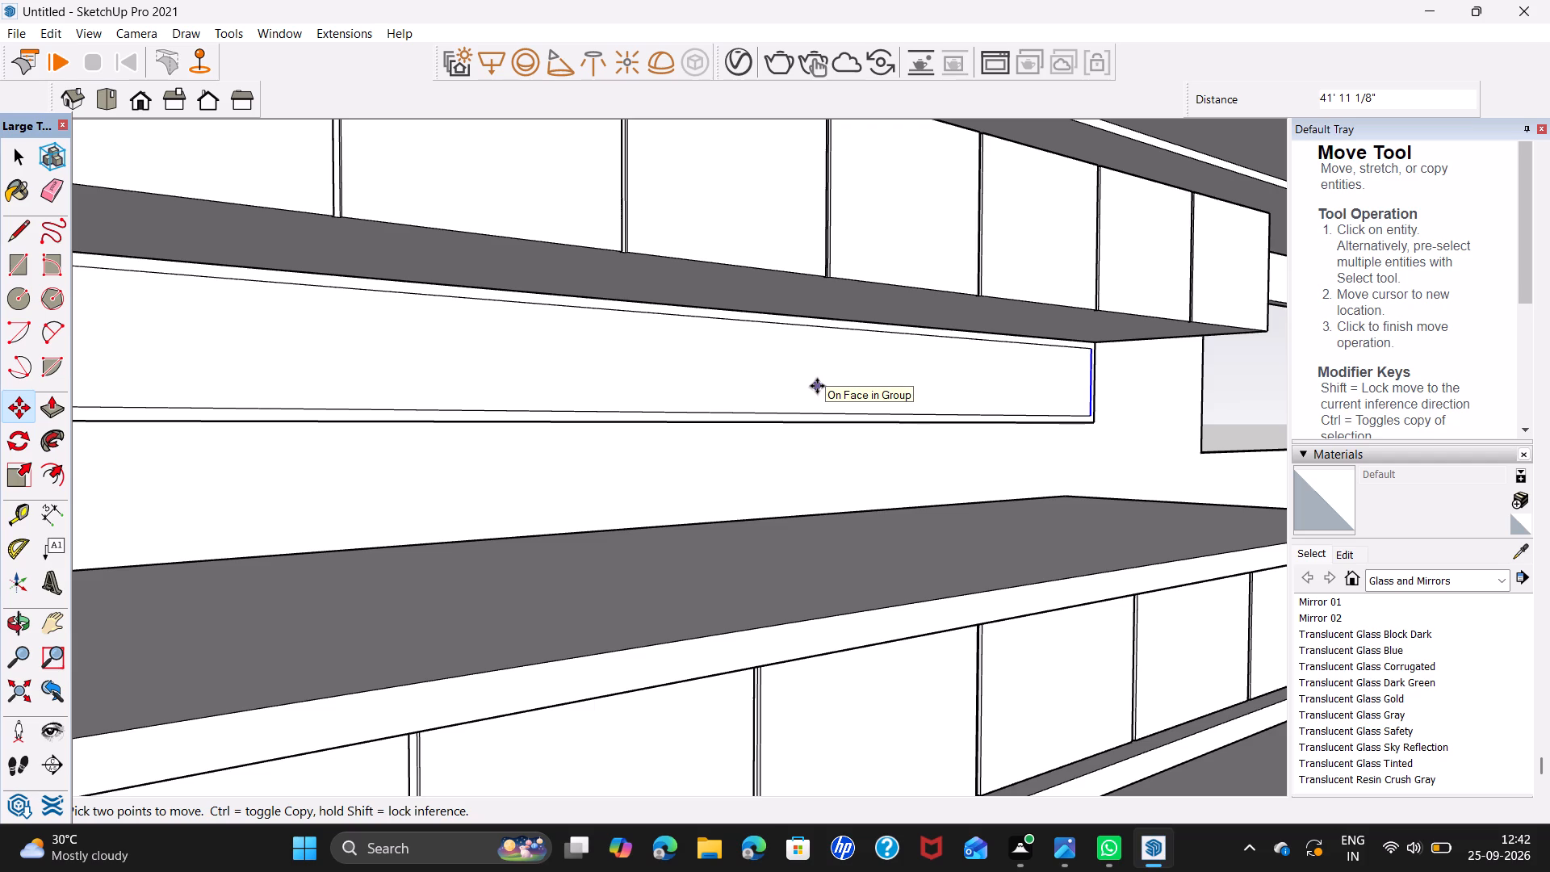
key(slash)
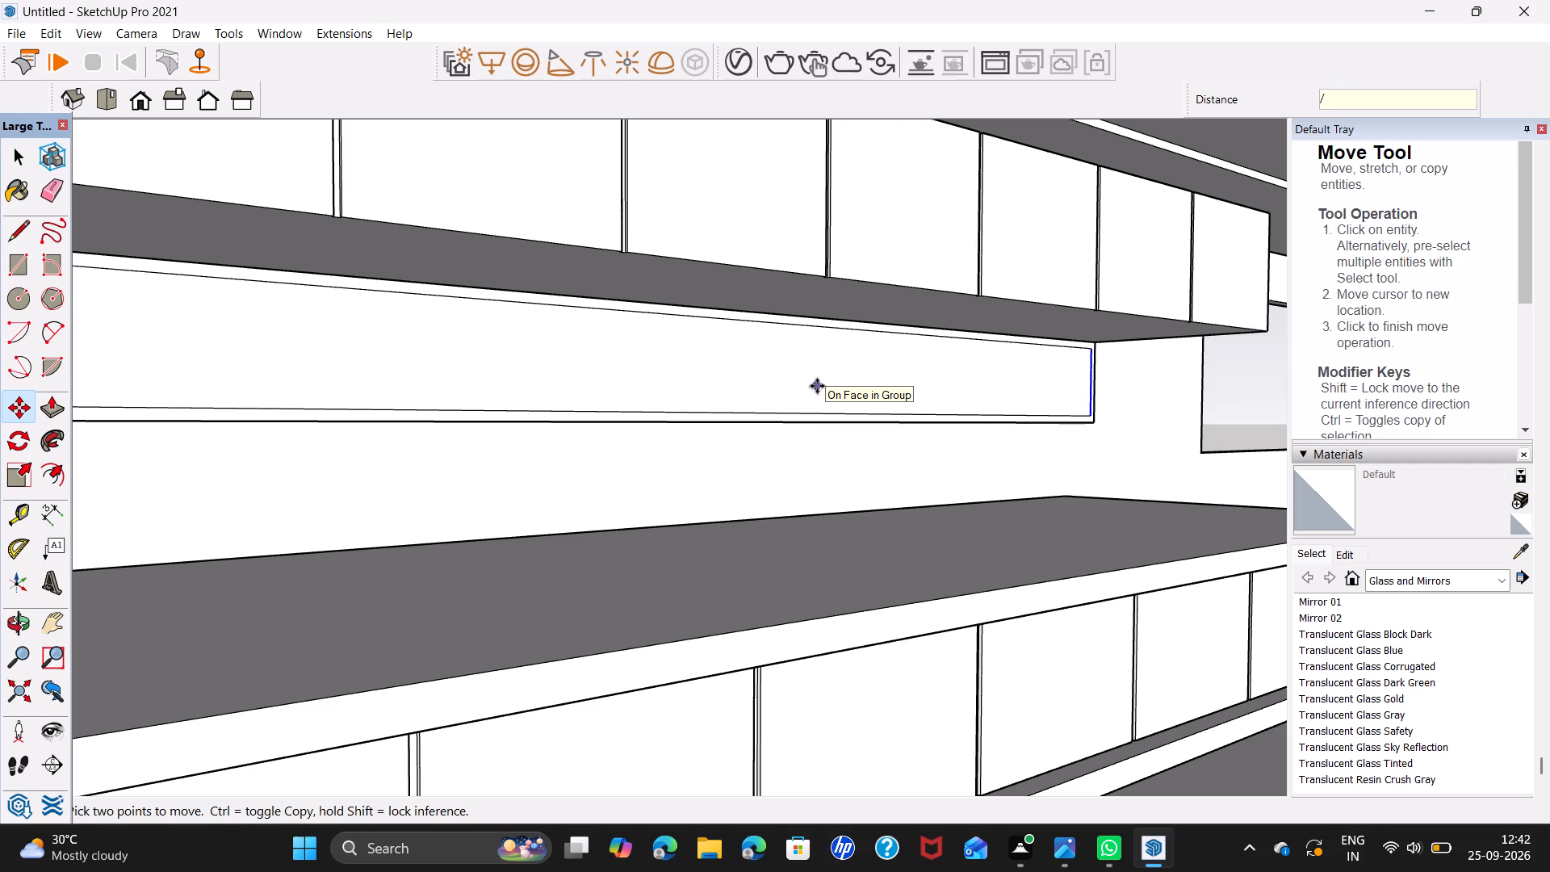
key(8)
key(Return)
key(space)
scroll(224, 419, down, 6)
middle_drag(218, 396, 557, 364)
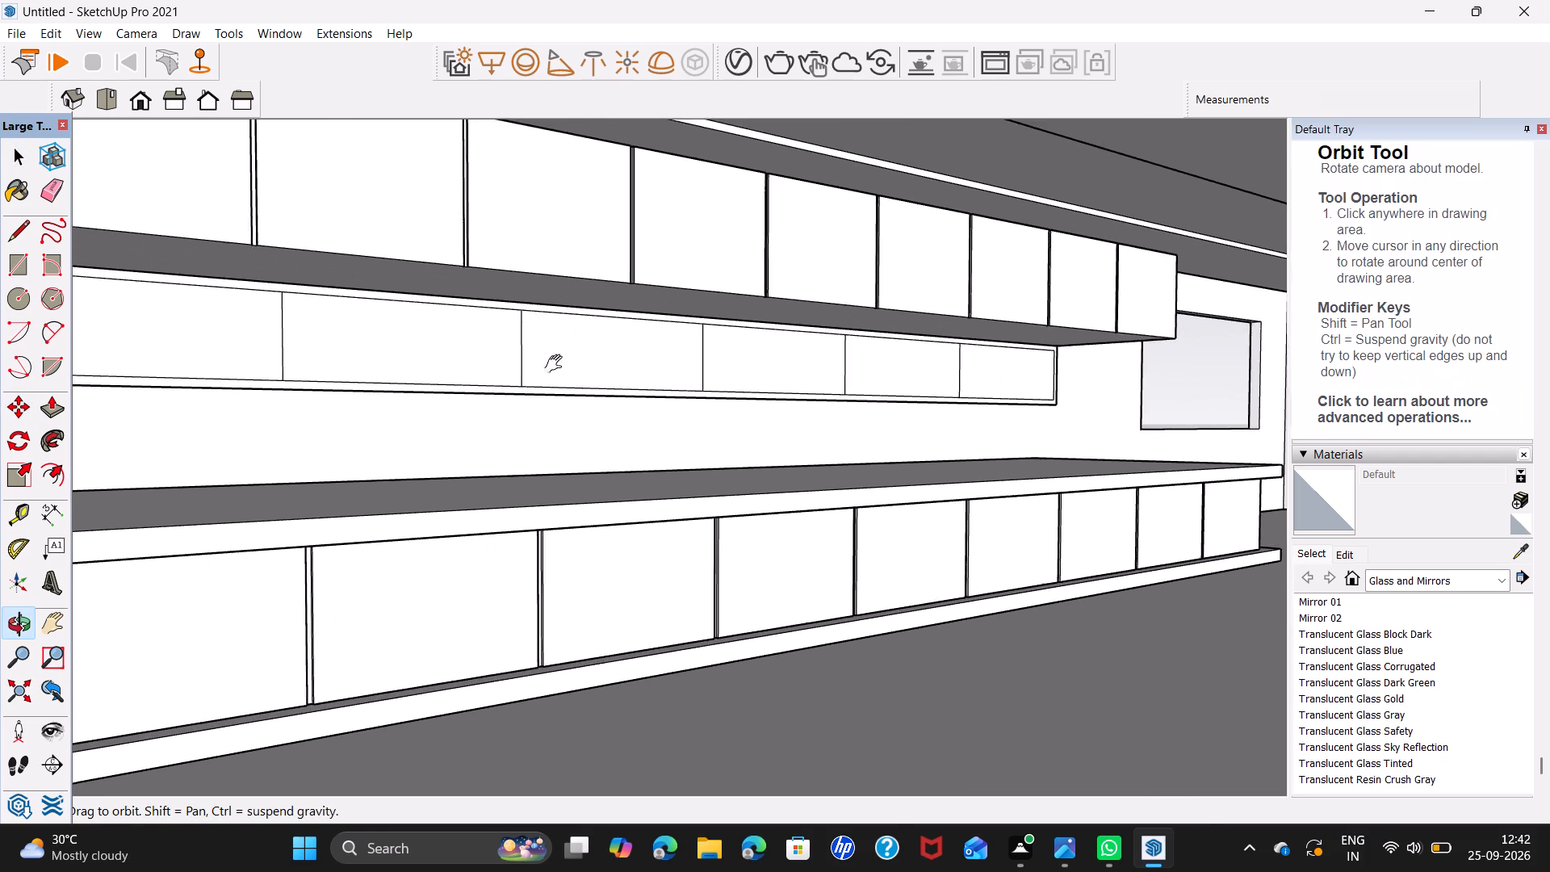
Copy the first divider line 0.5" toward the far end, then copy that new line 1" back toward the near end.
middle_drag(557, 364, 576, 360)
middle_drag(622, 402, 488, 417)
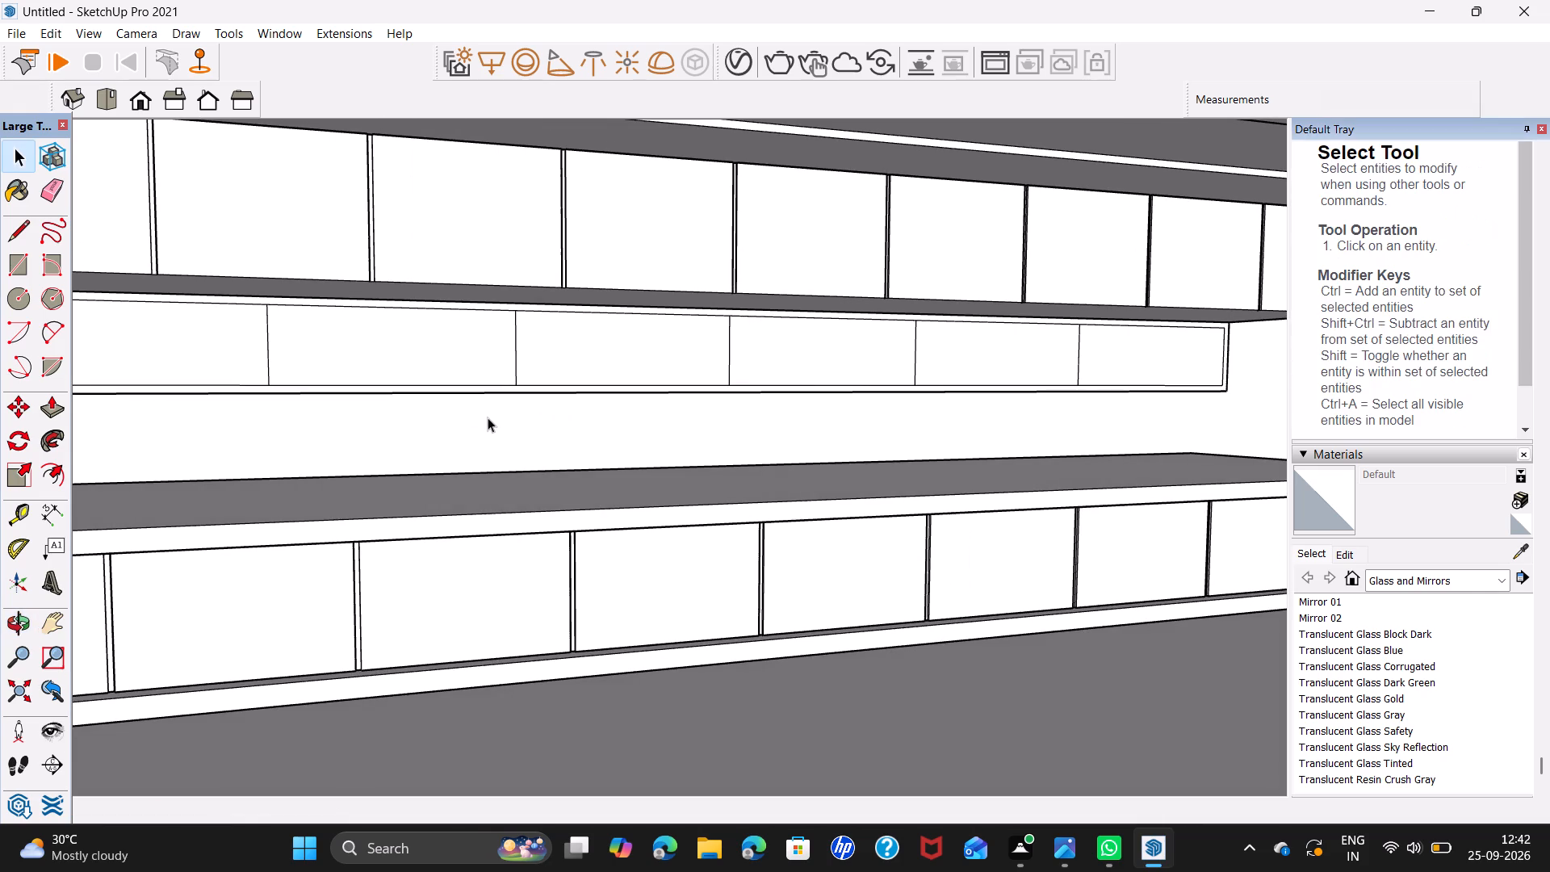
middle_drag(392, 395, 646, 392)
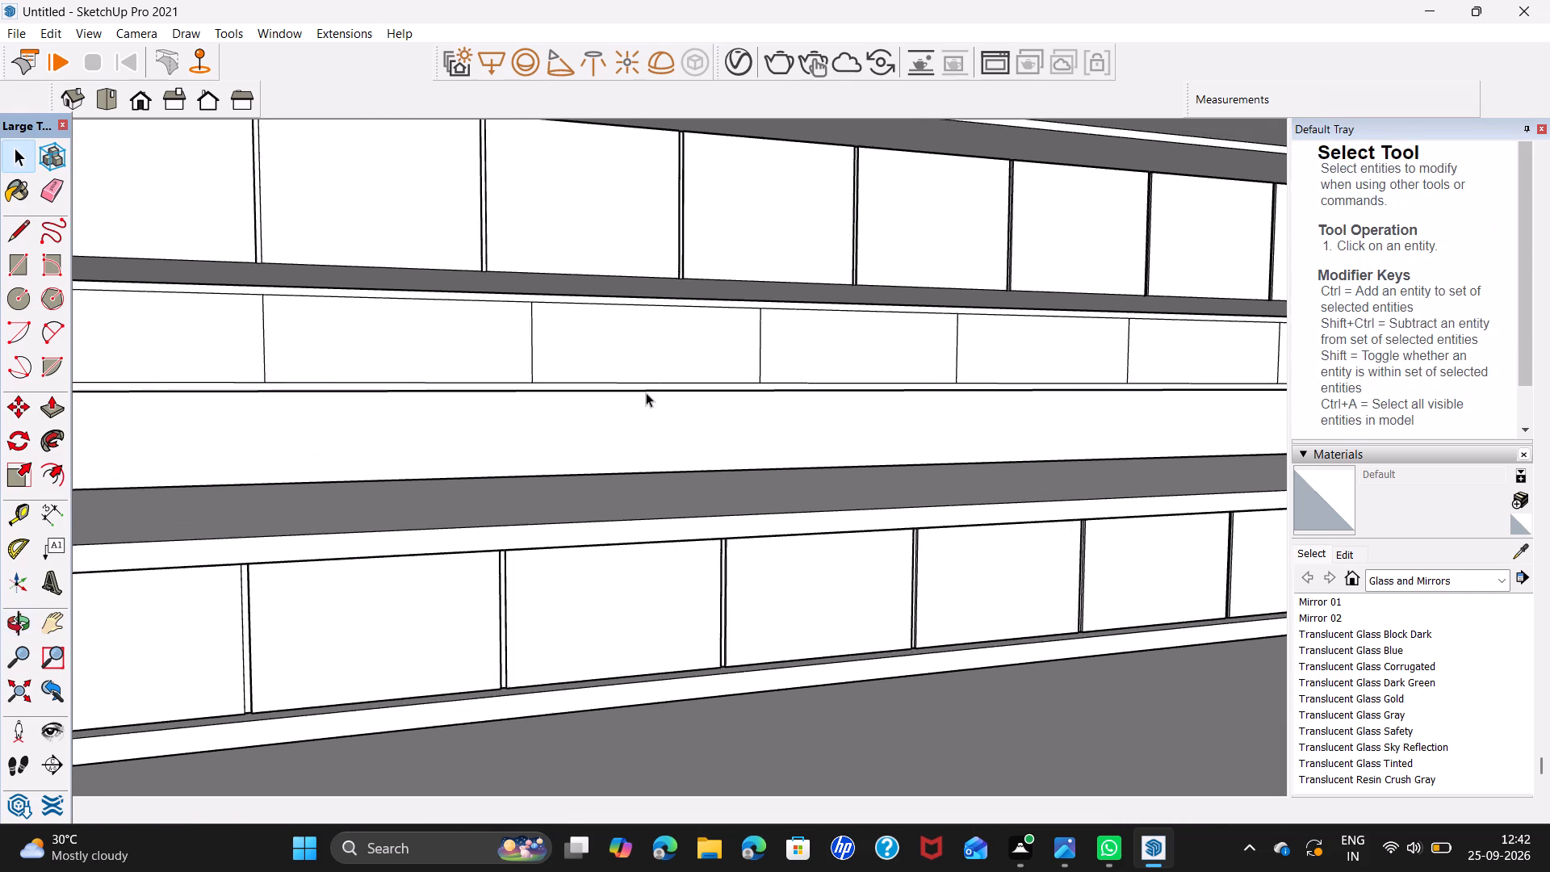
scroll(646, 392, down, 3)
shift+middle_drag(197, 375, 502, 409)
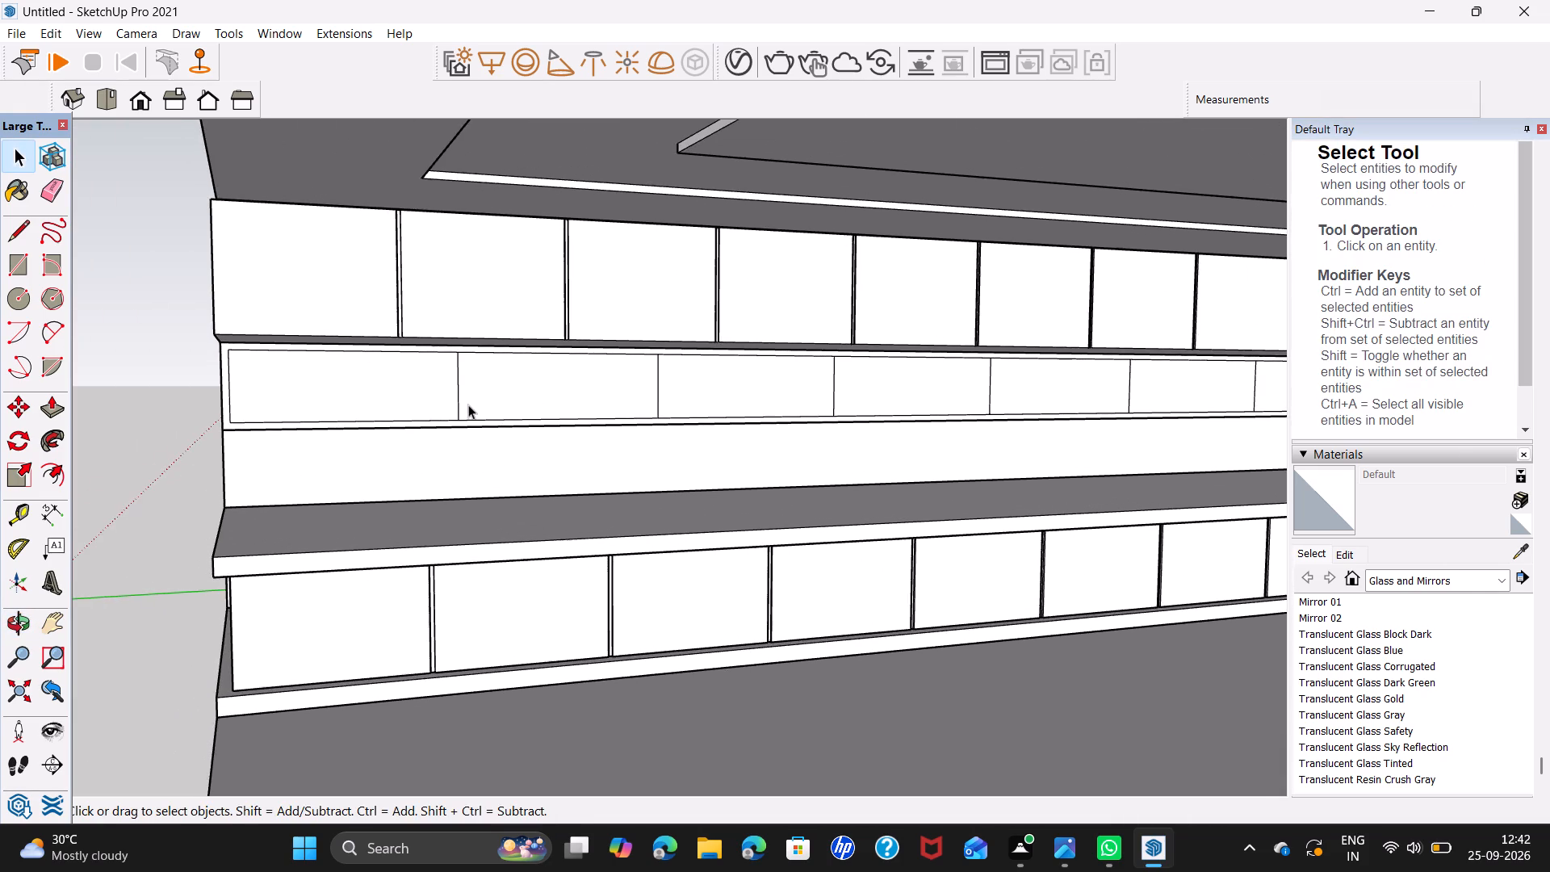
scroll(468, 404, up, 5)
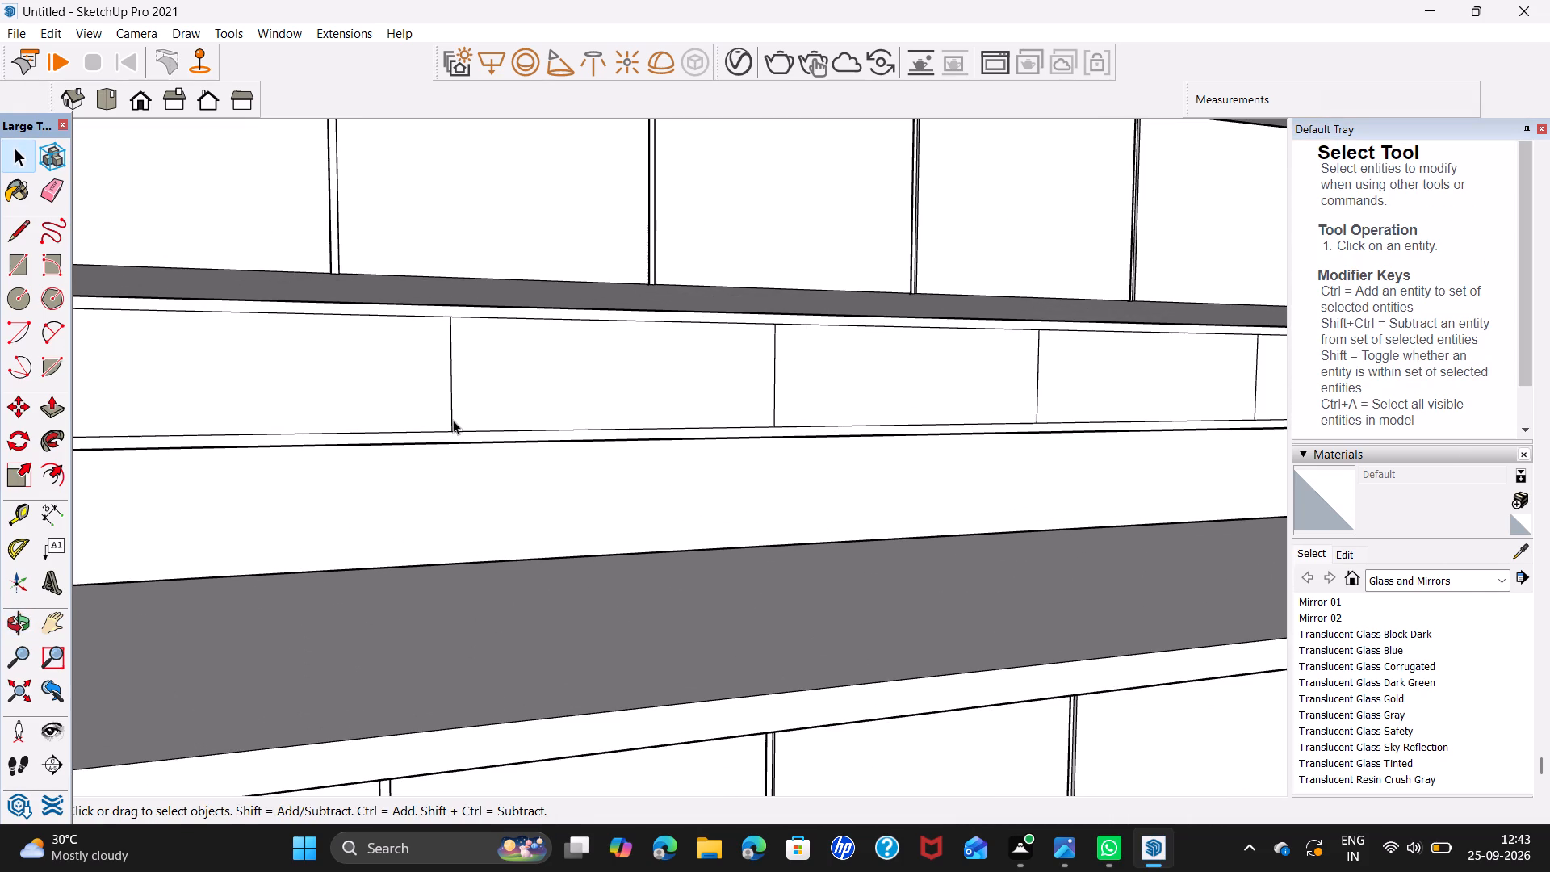
click(453, 420)
key(m)
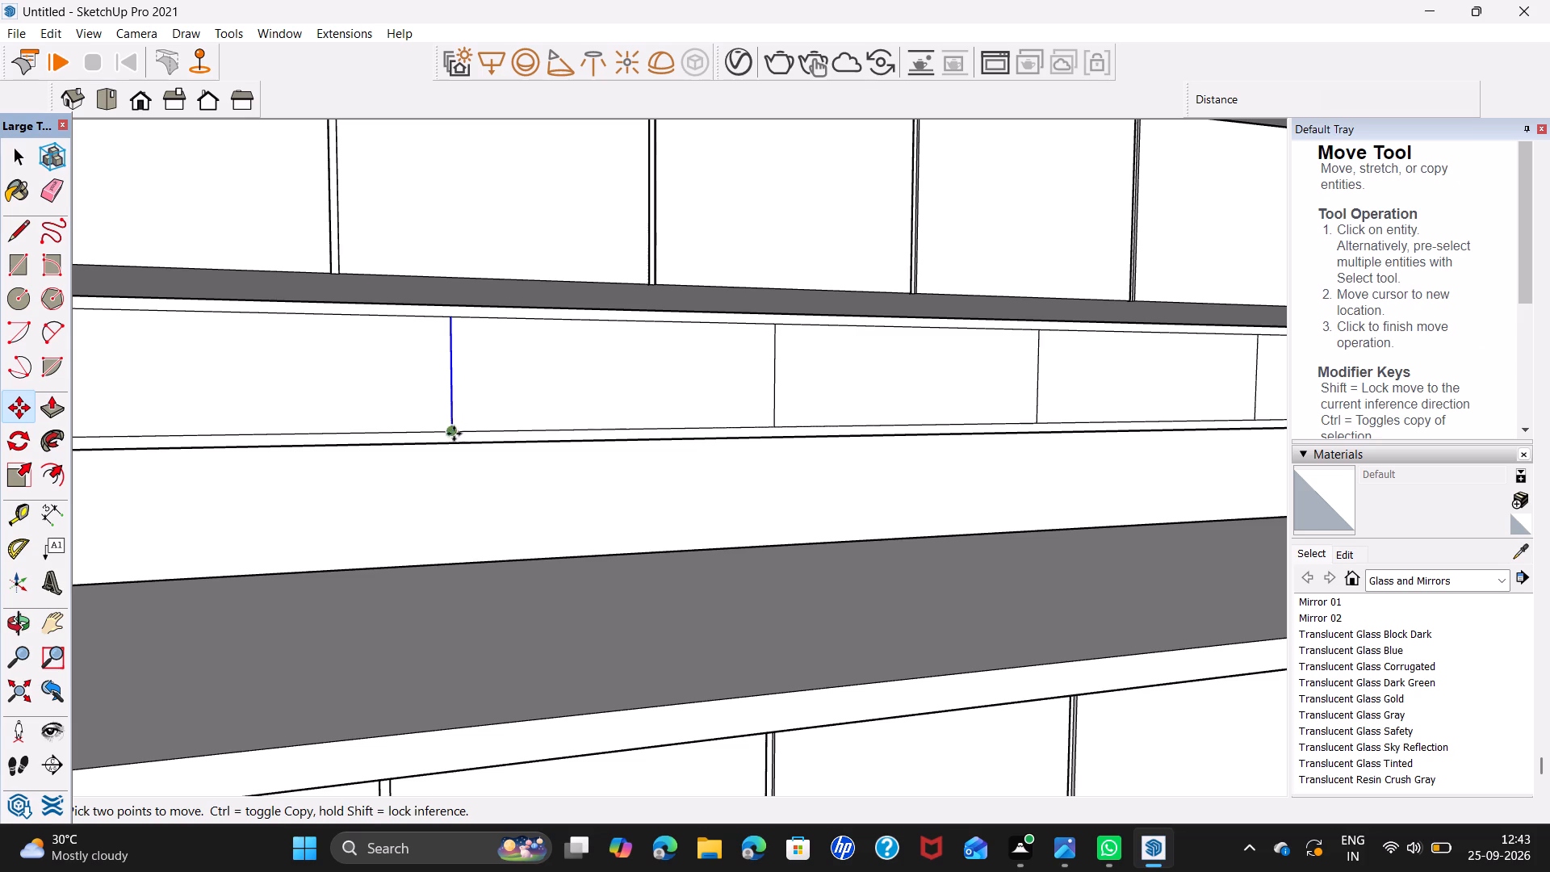
click(450, 425)
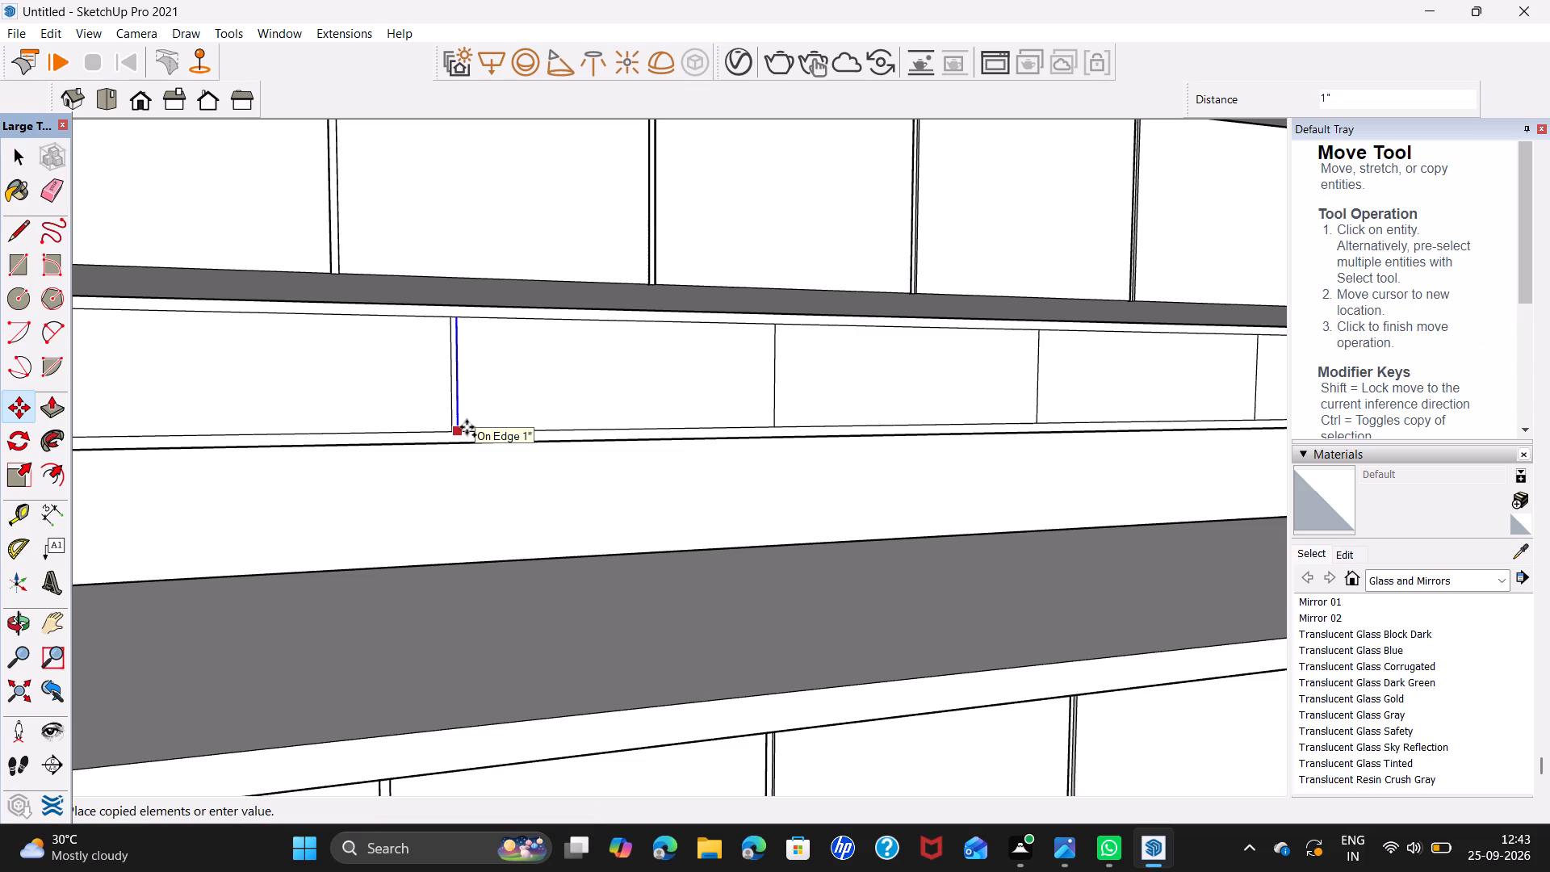
text(0.)
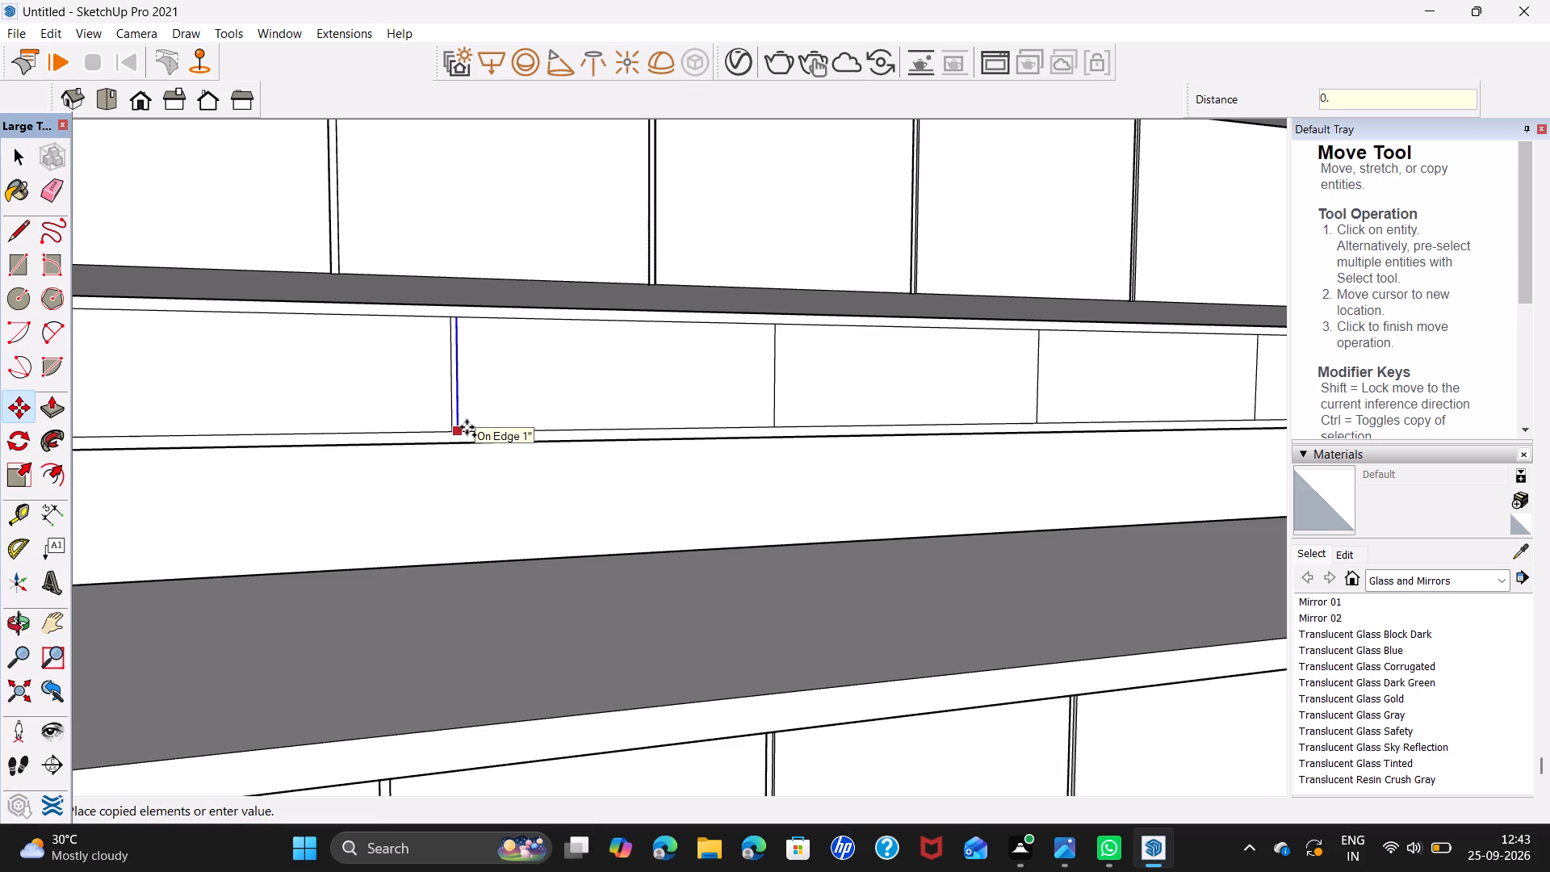
key(5)
key(Return)
scroll(452, 427, up, 7)
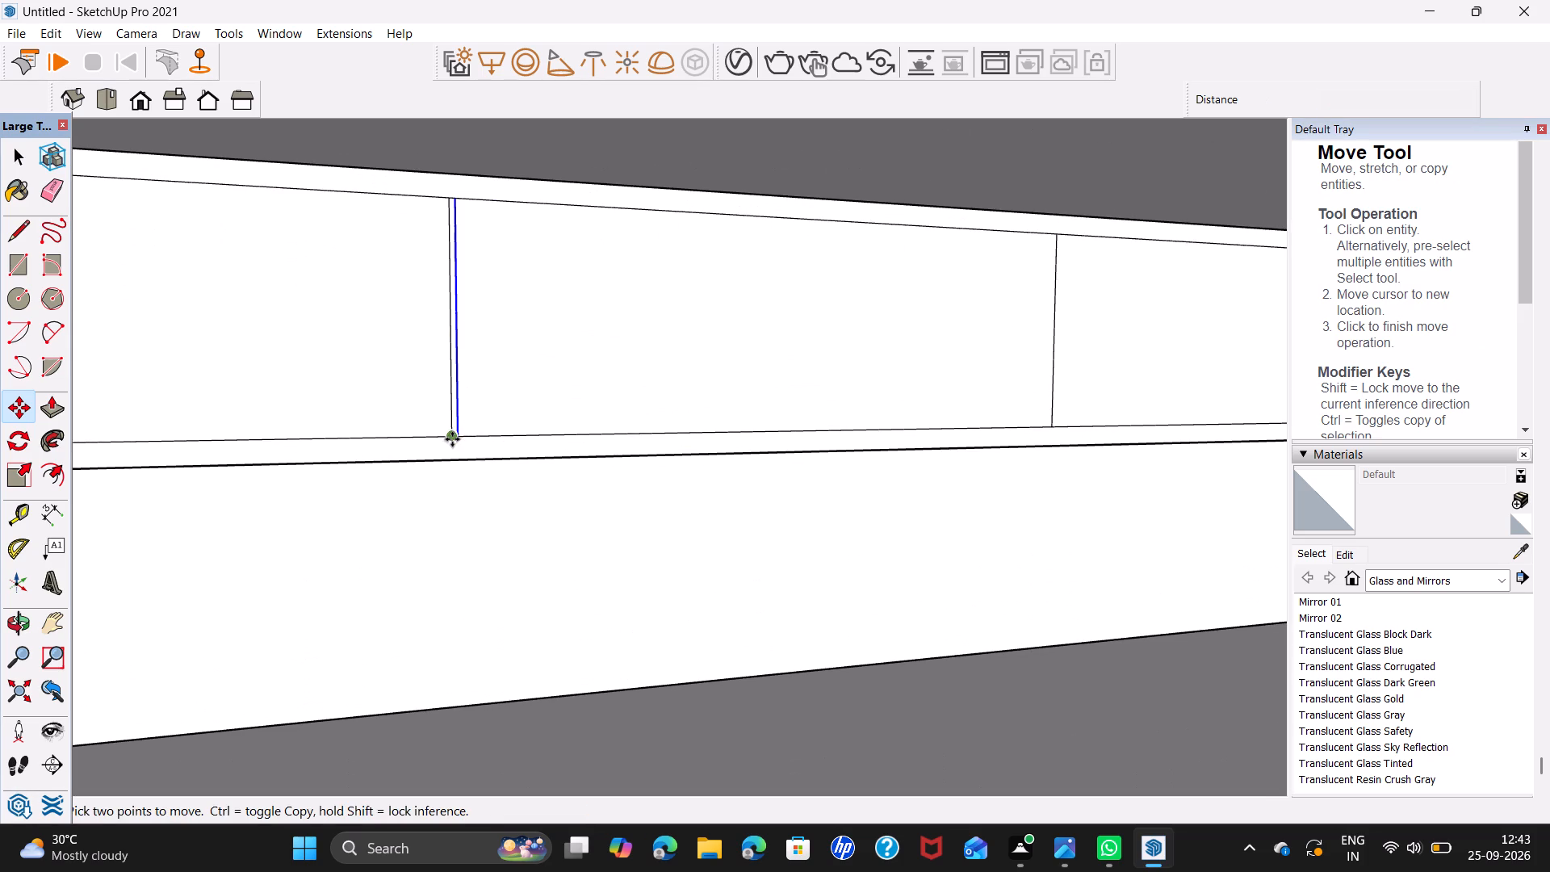
click(458, 439)
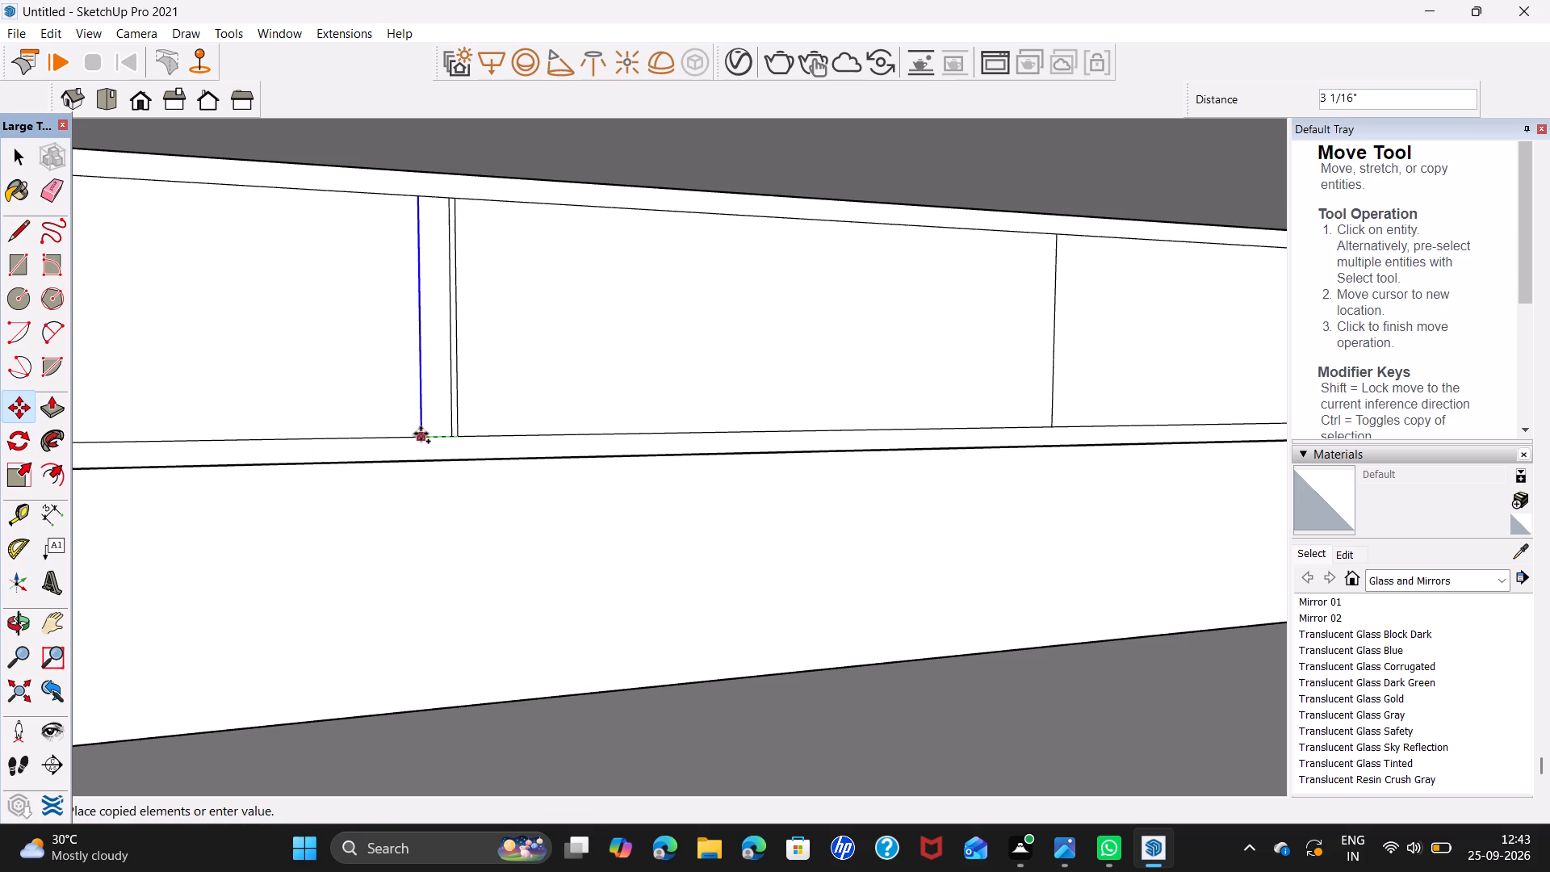
key(1)
key(Return)
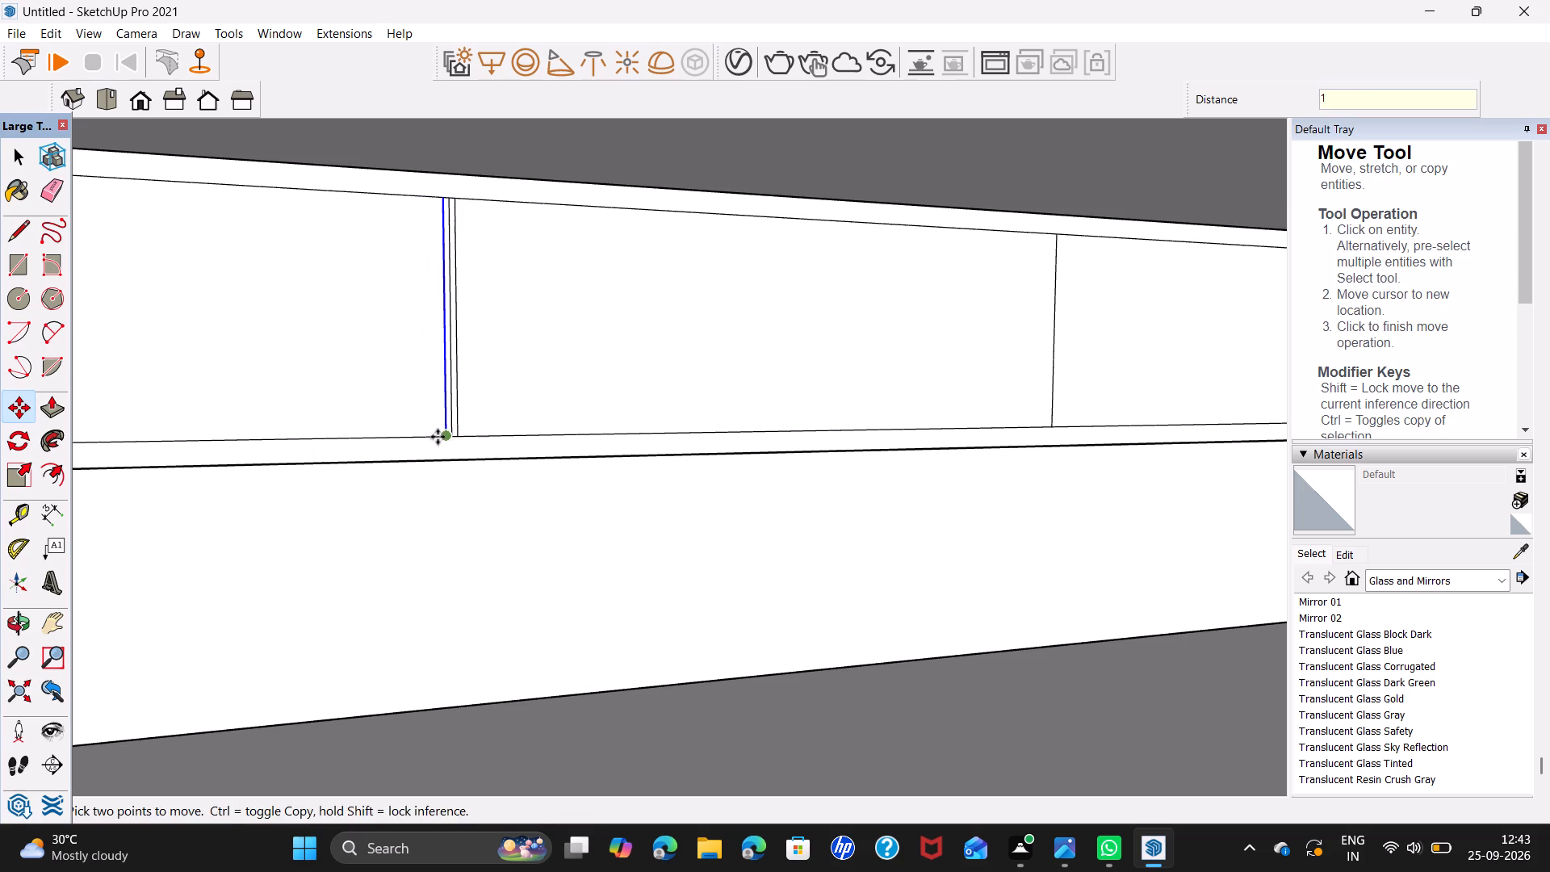
Delete the original divider line between the two copied lines, leaving one 1" wide strip.
key(space)
click(454, 426)
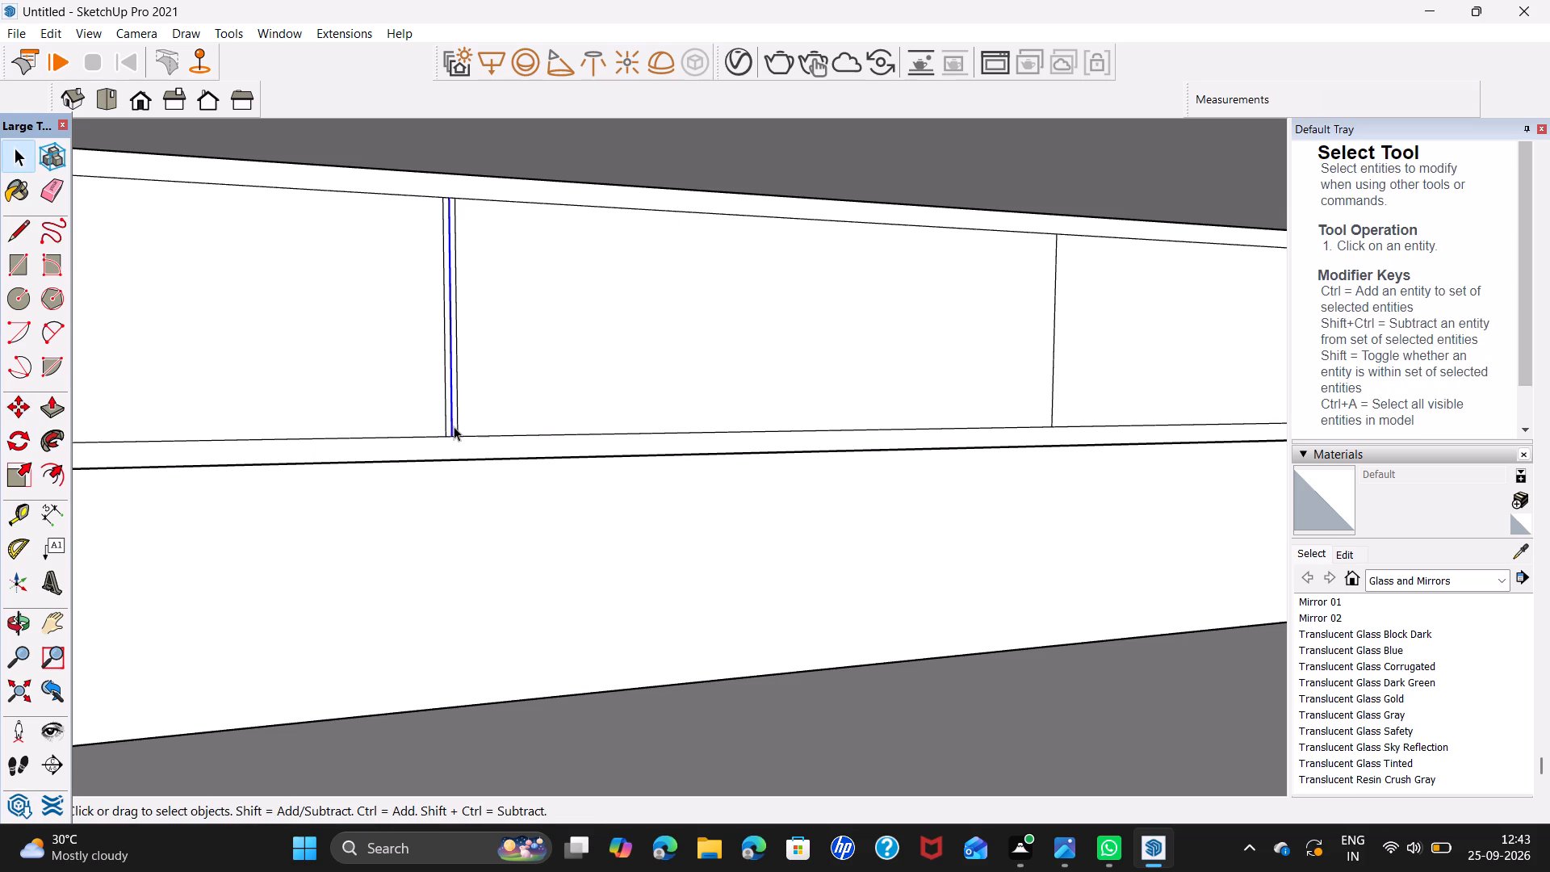
key(Delete)
Copy the divider strip by its bottom midpoint onto the bottom ends of the second and third divider lines.
click(453, 426)
key(m)
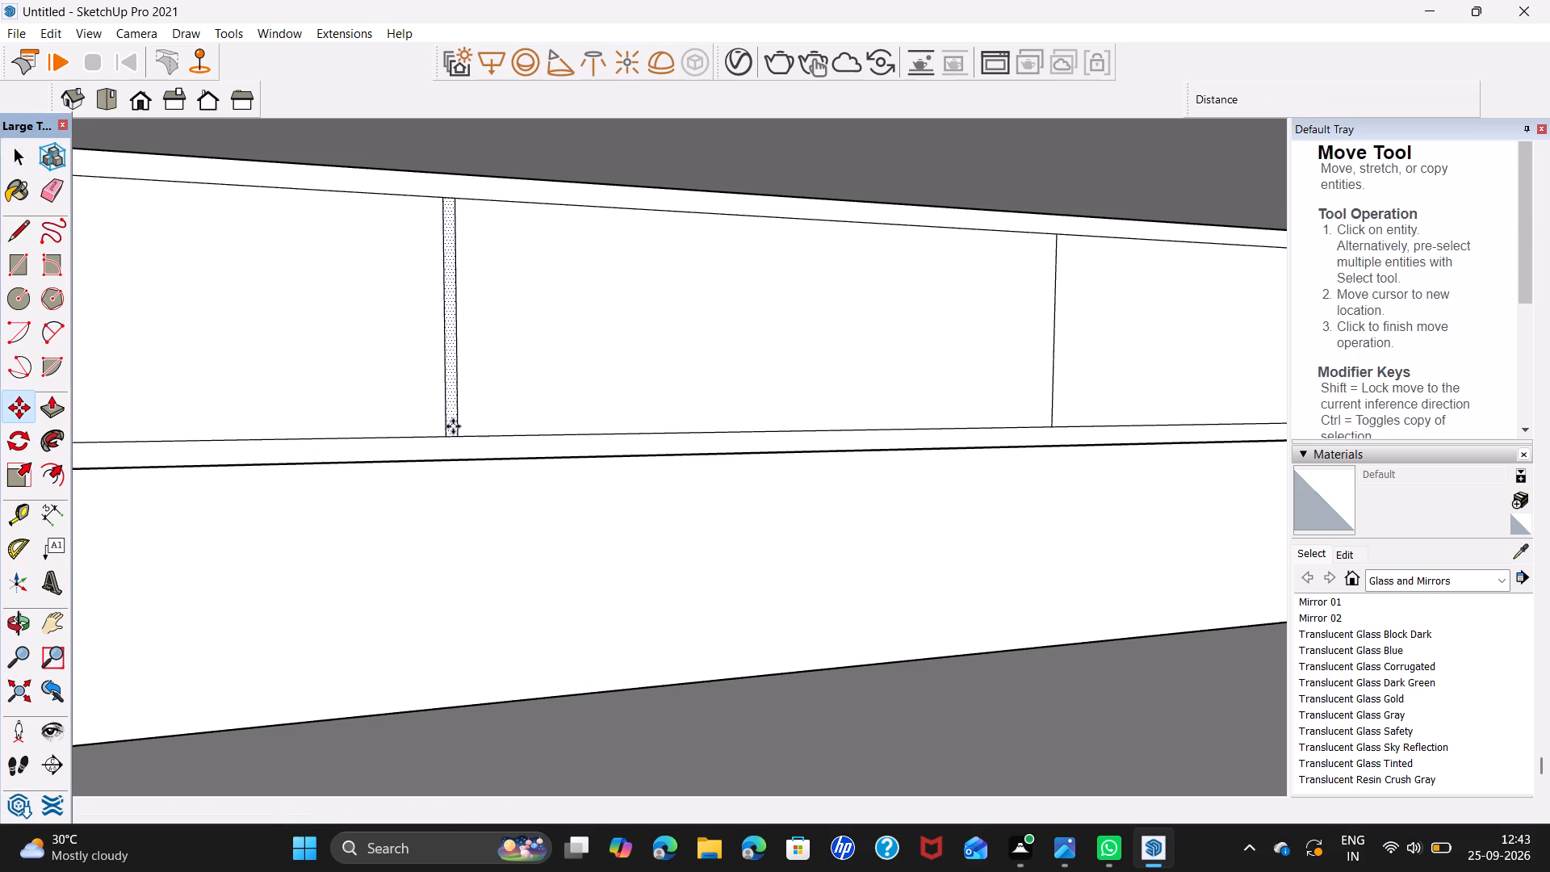
scroll(453, 426, up, 7)
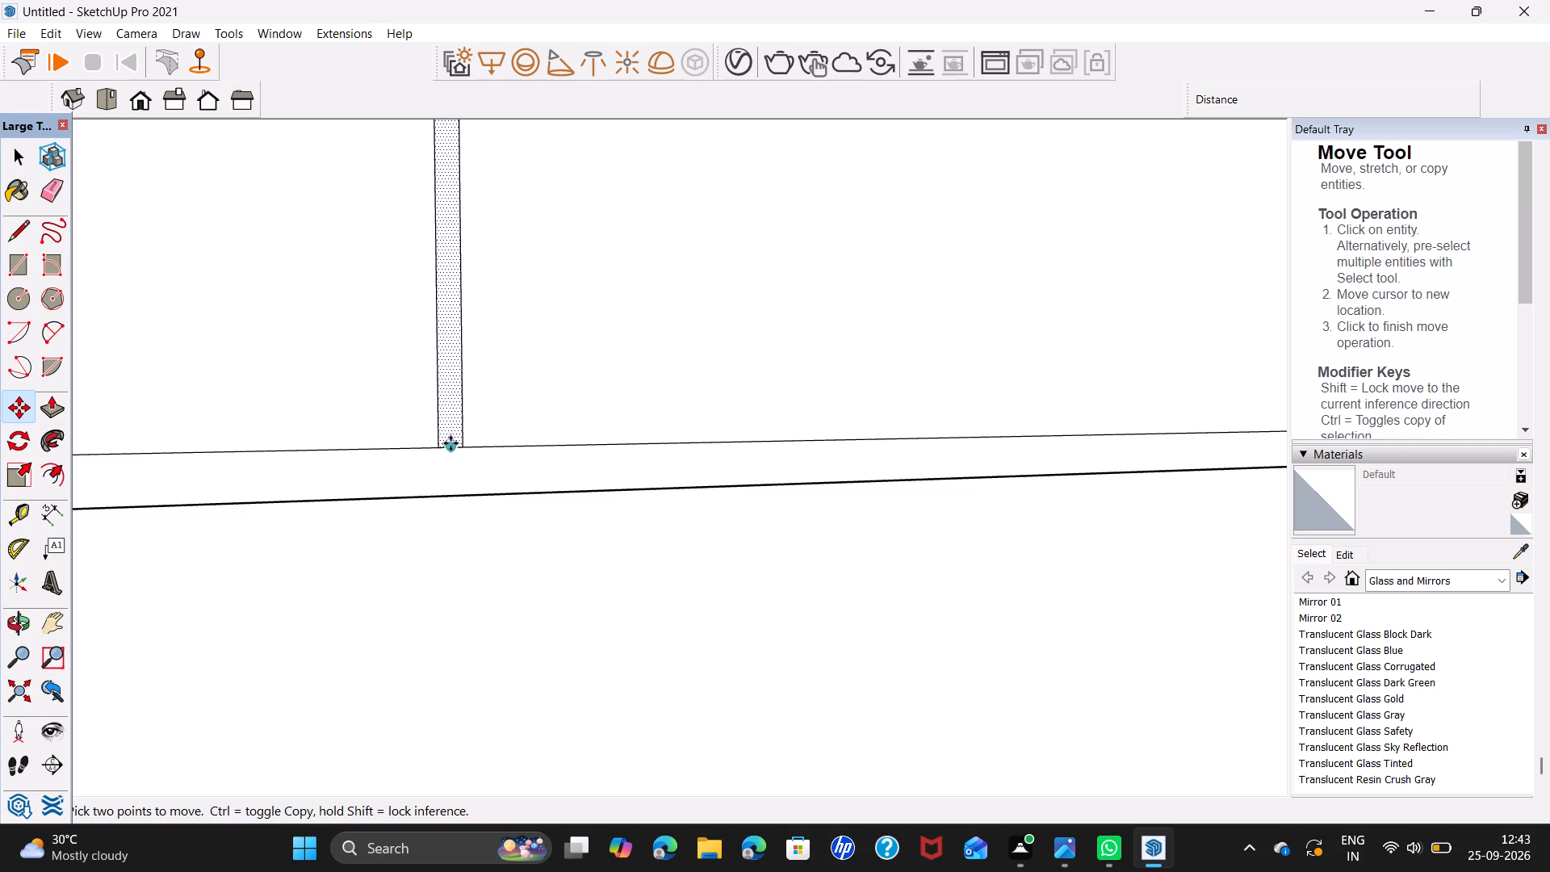
click(450, 443)
shift+middle_drag(784, 424, 90, 424)
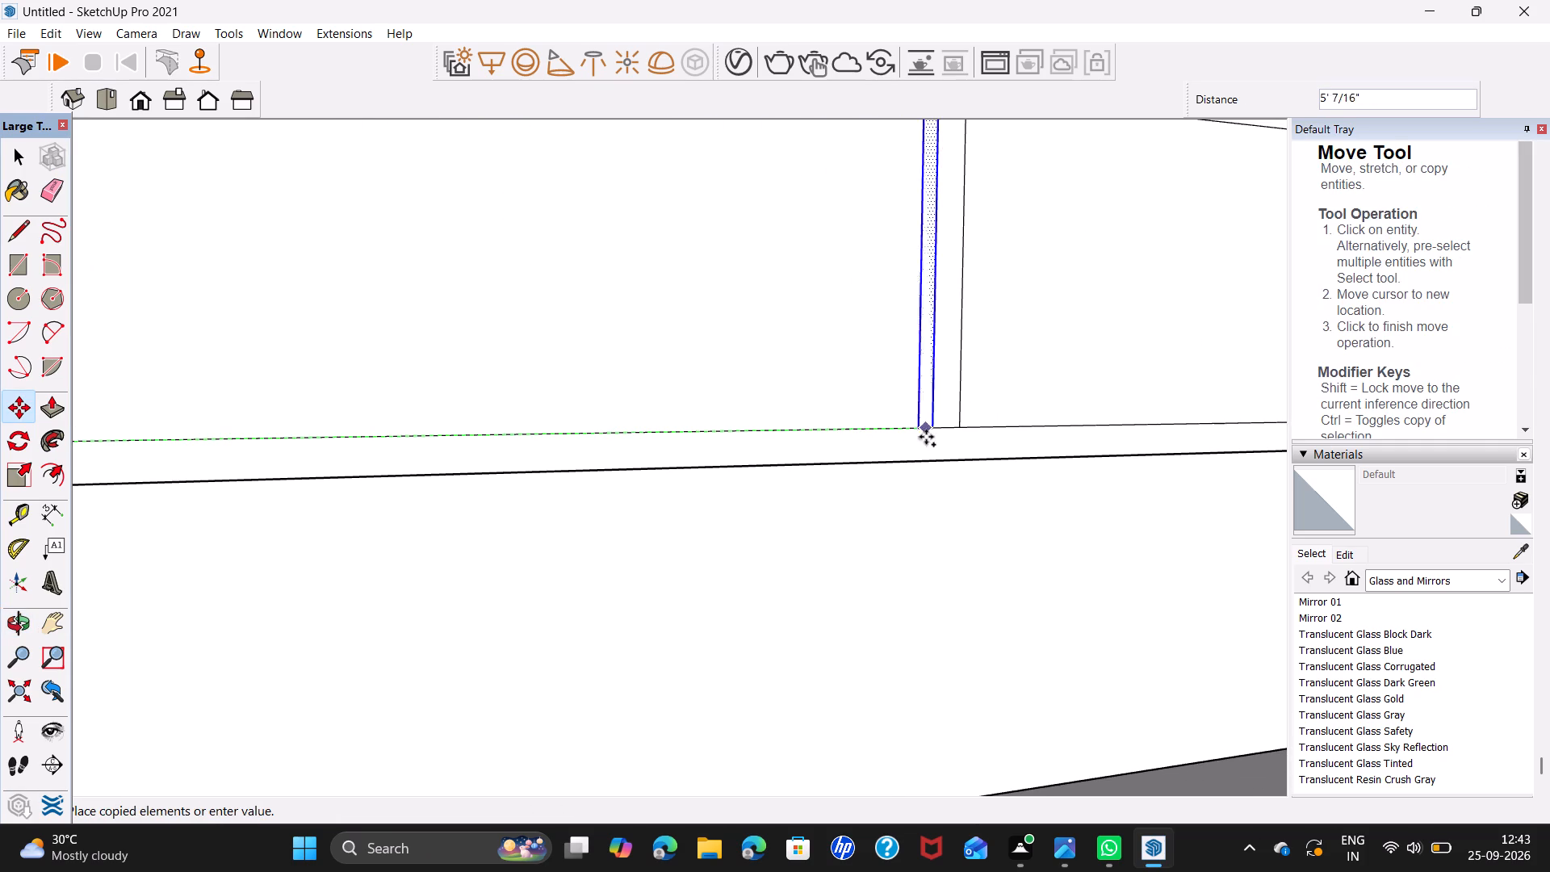
scroll(962, 430, up, 5)
click(957, 428)
click(957, 422)
middle_drag(1070, 413, 0, 530)
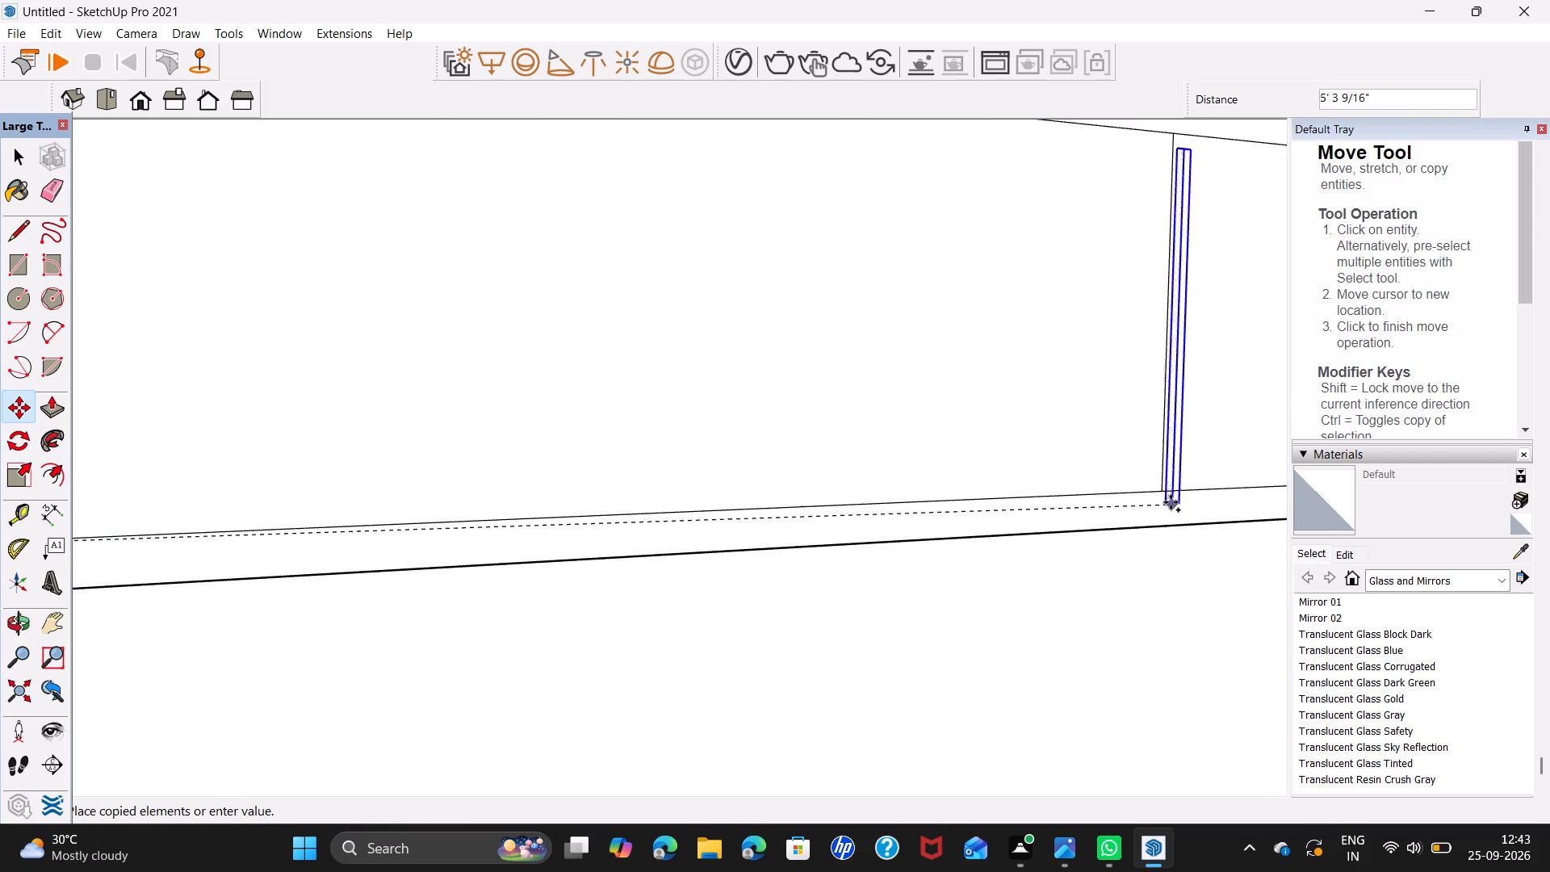
scroll(1167, 493, up, 7)
double_click(1159, 488)
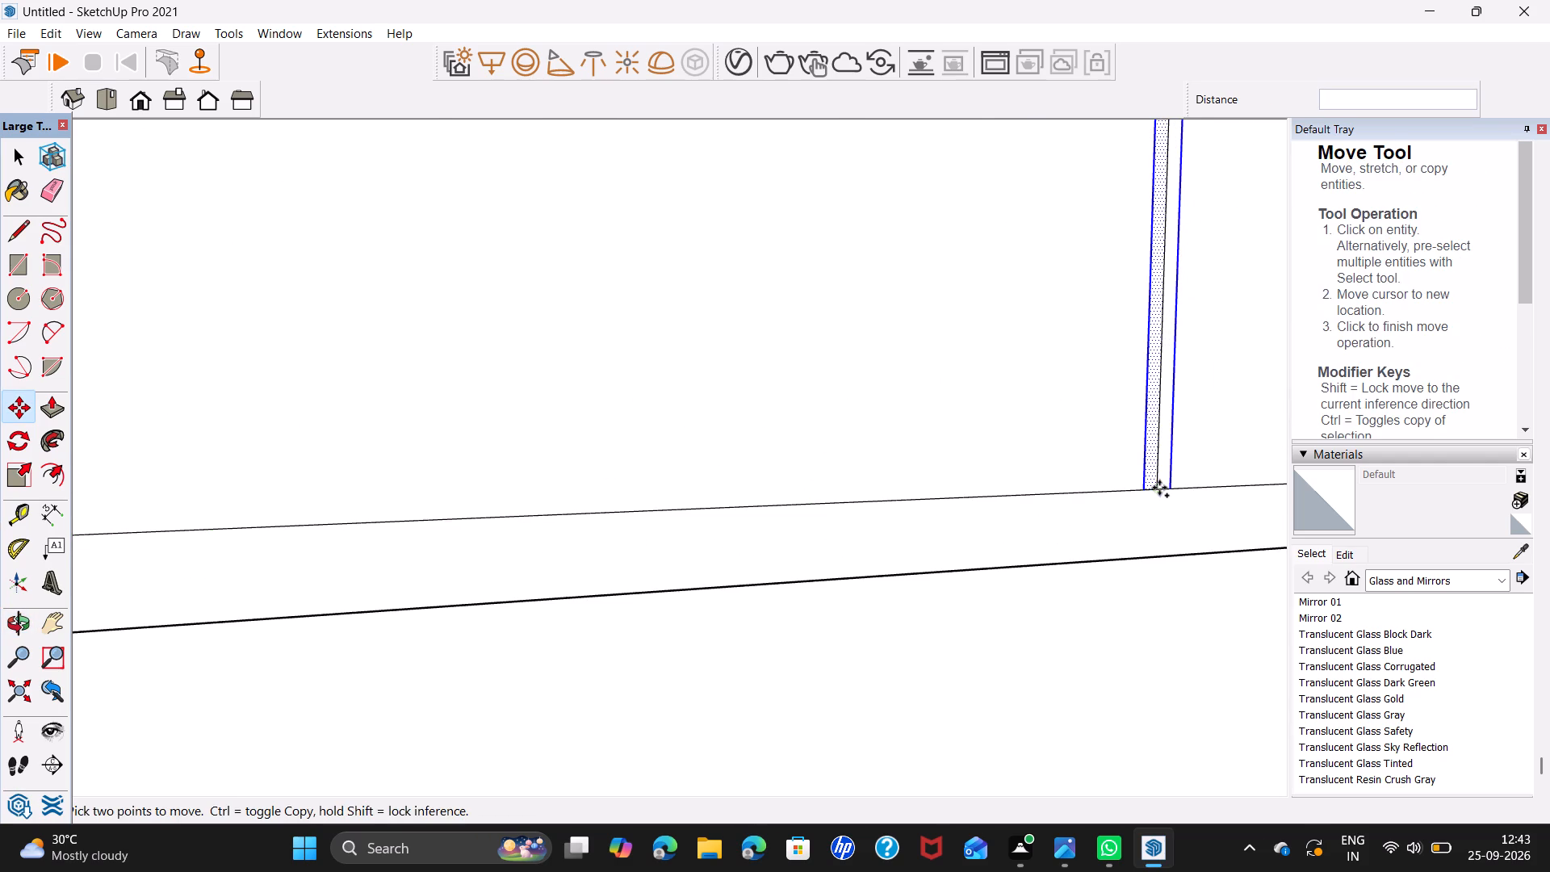
Copy the divider strip by its bottom midpoint onto the bottom ends of the fourth and fifth divider lines.
middle_drag(1235, 482, 746, 526)
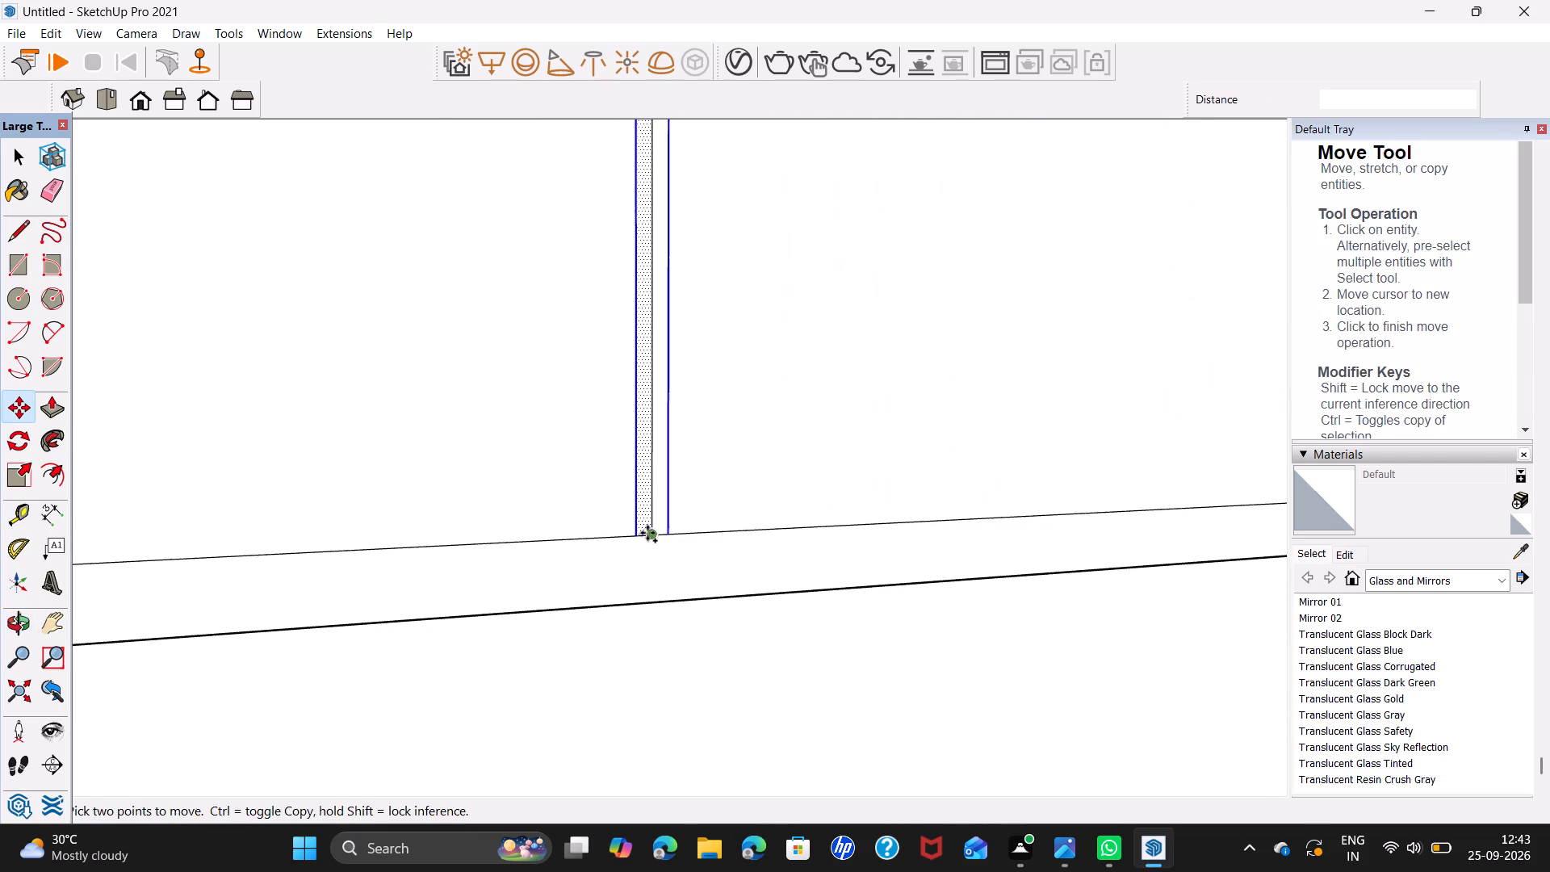
click(647, 532)
shift+middle_drag(1004, 504, 0, 572)
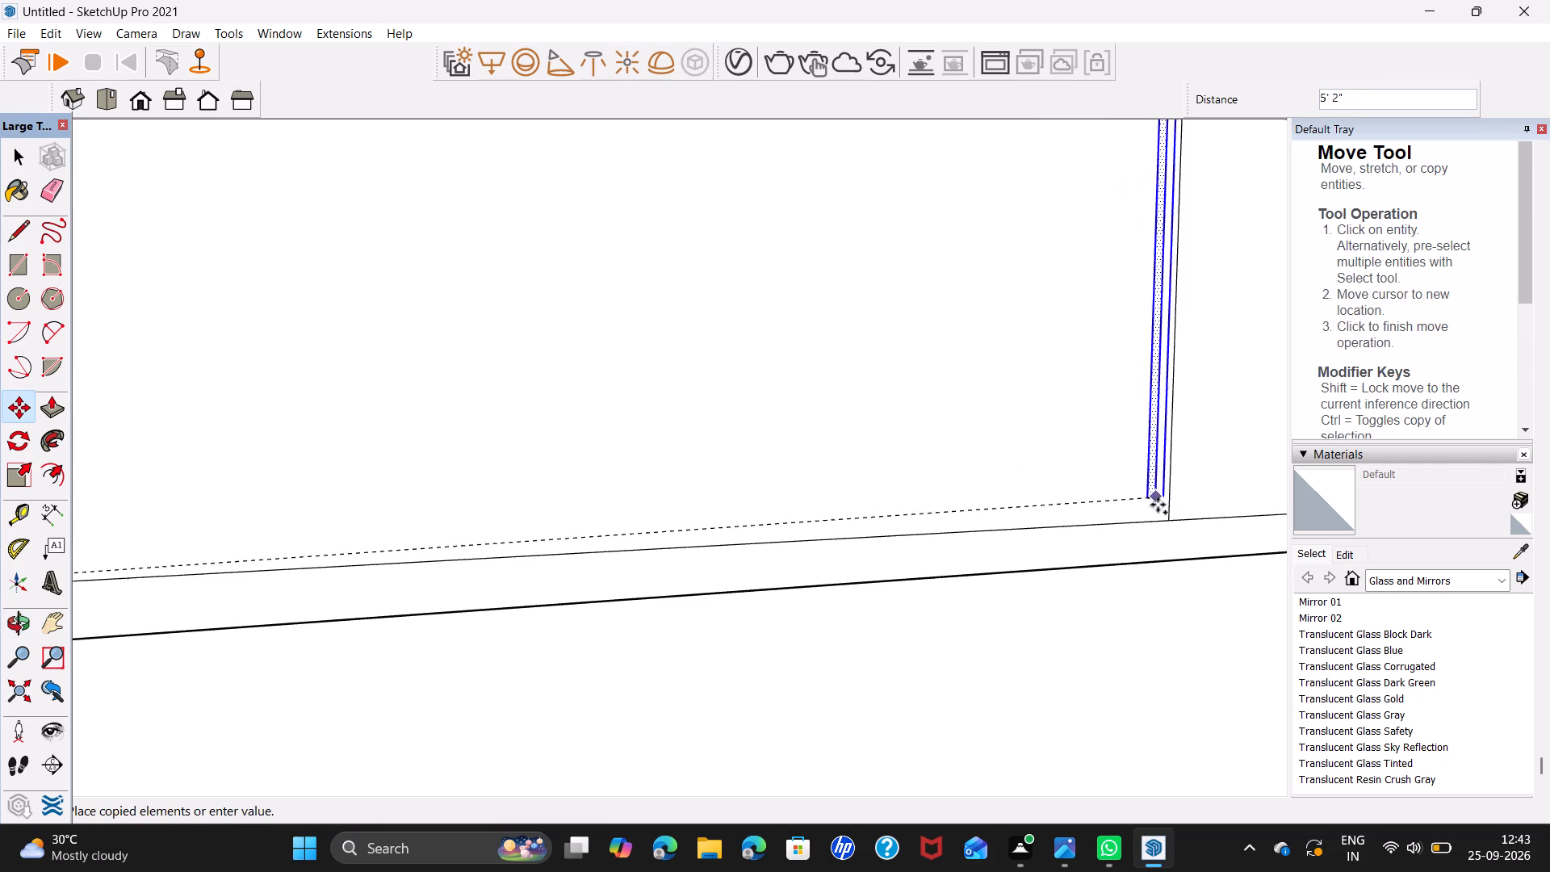
scroll(1163, 515, up, 1)
shift+middle_drag(1163, 515, 504, 612)
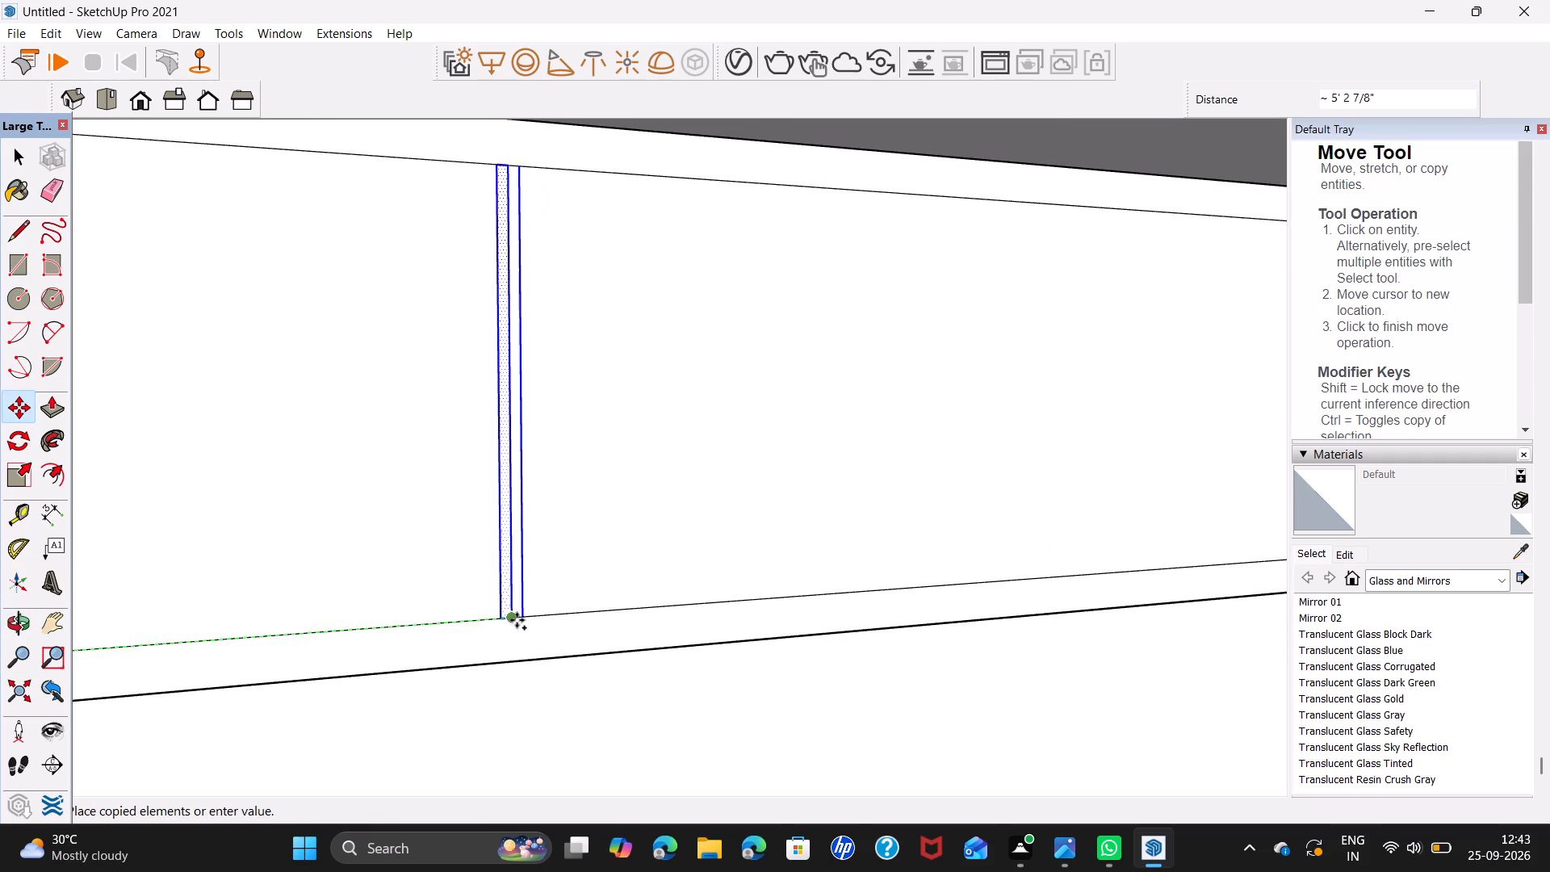
scroll(517, 620, up, 5)
click(515, 620)
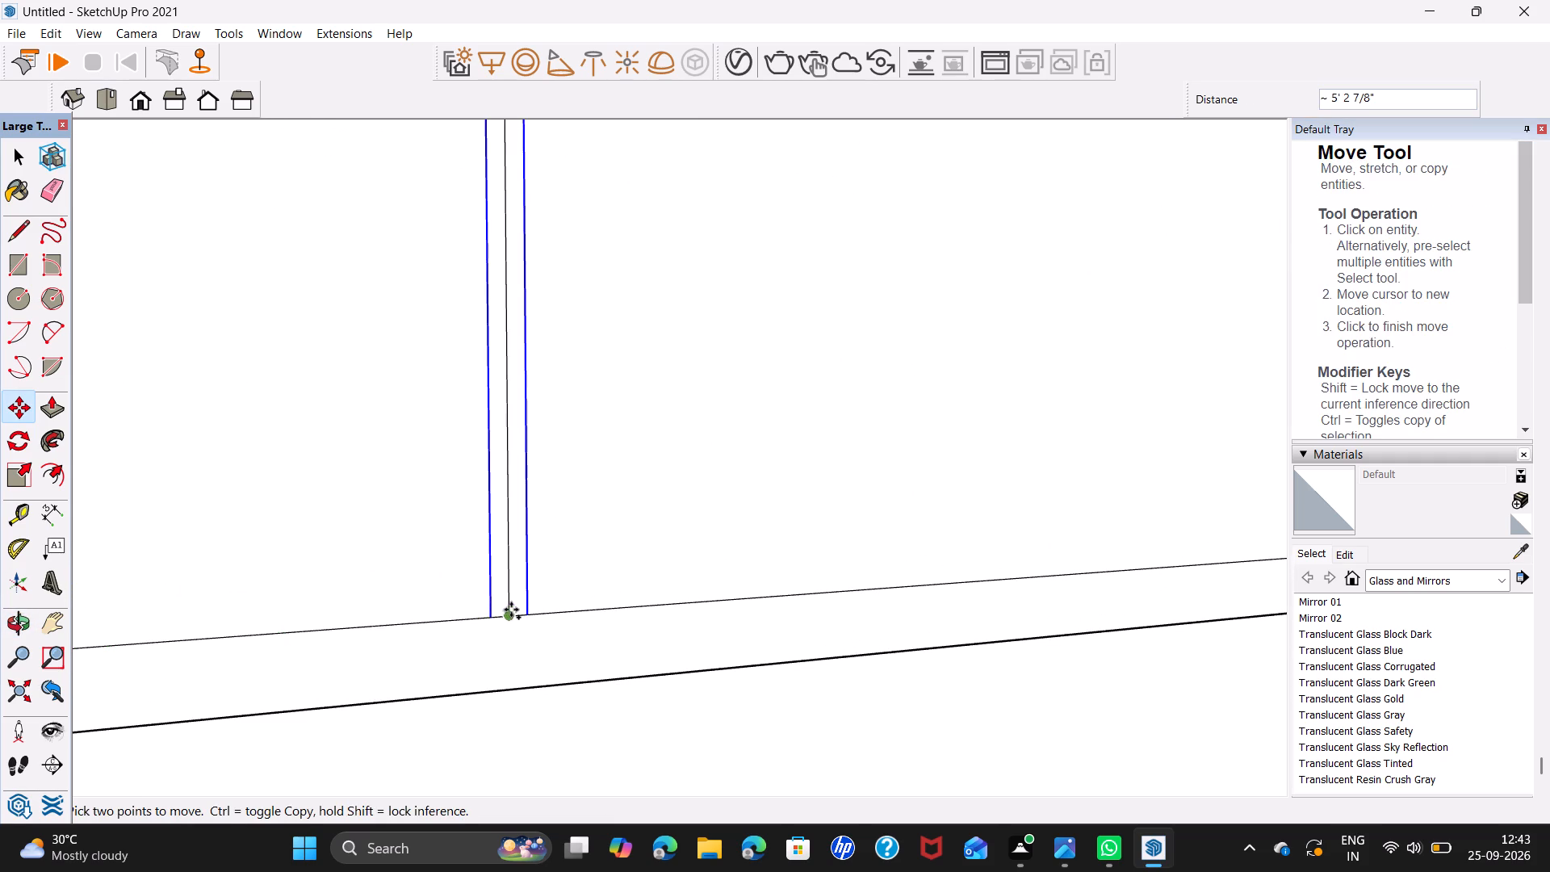
click(511, 608)
shift+middle_drag(932, 597, 0, 593)
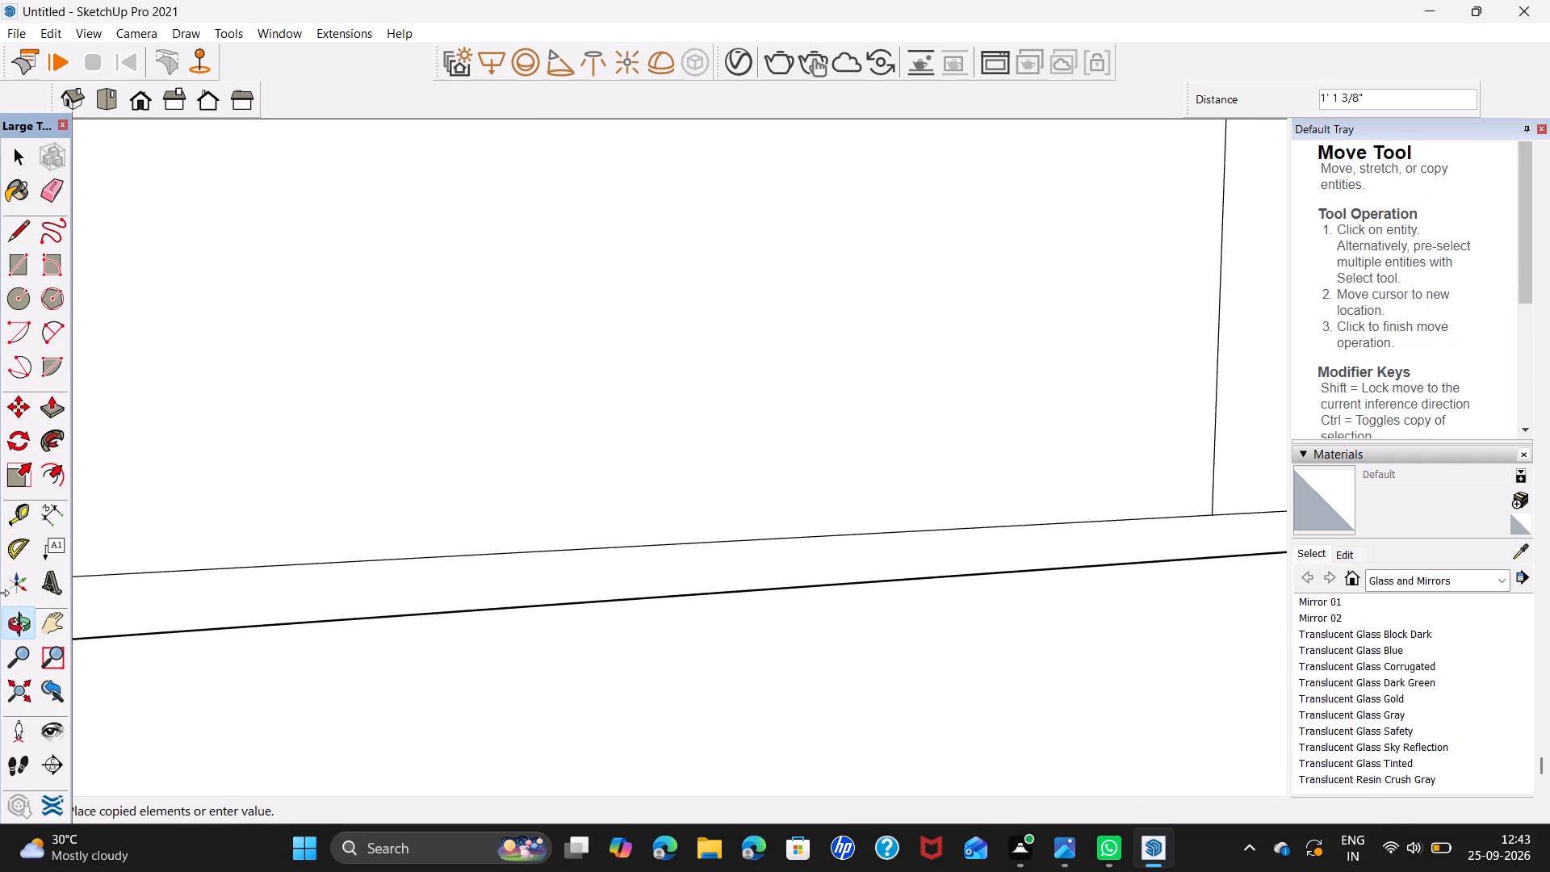
scroll(510, 572, down, 5)
middle_drag(918, 547, 697, 620)
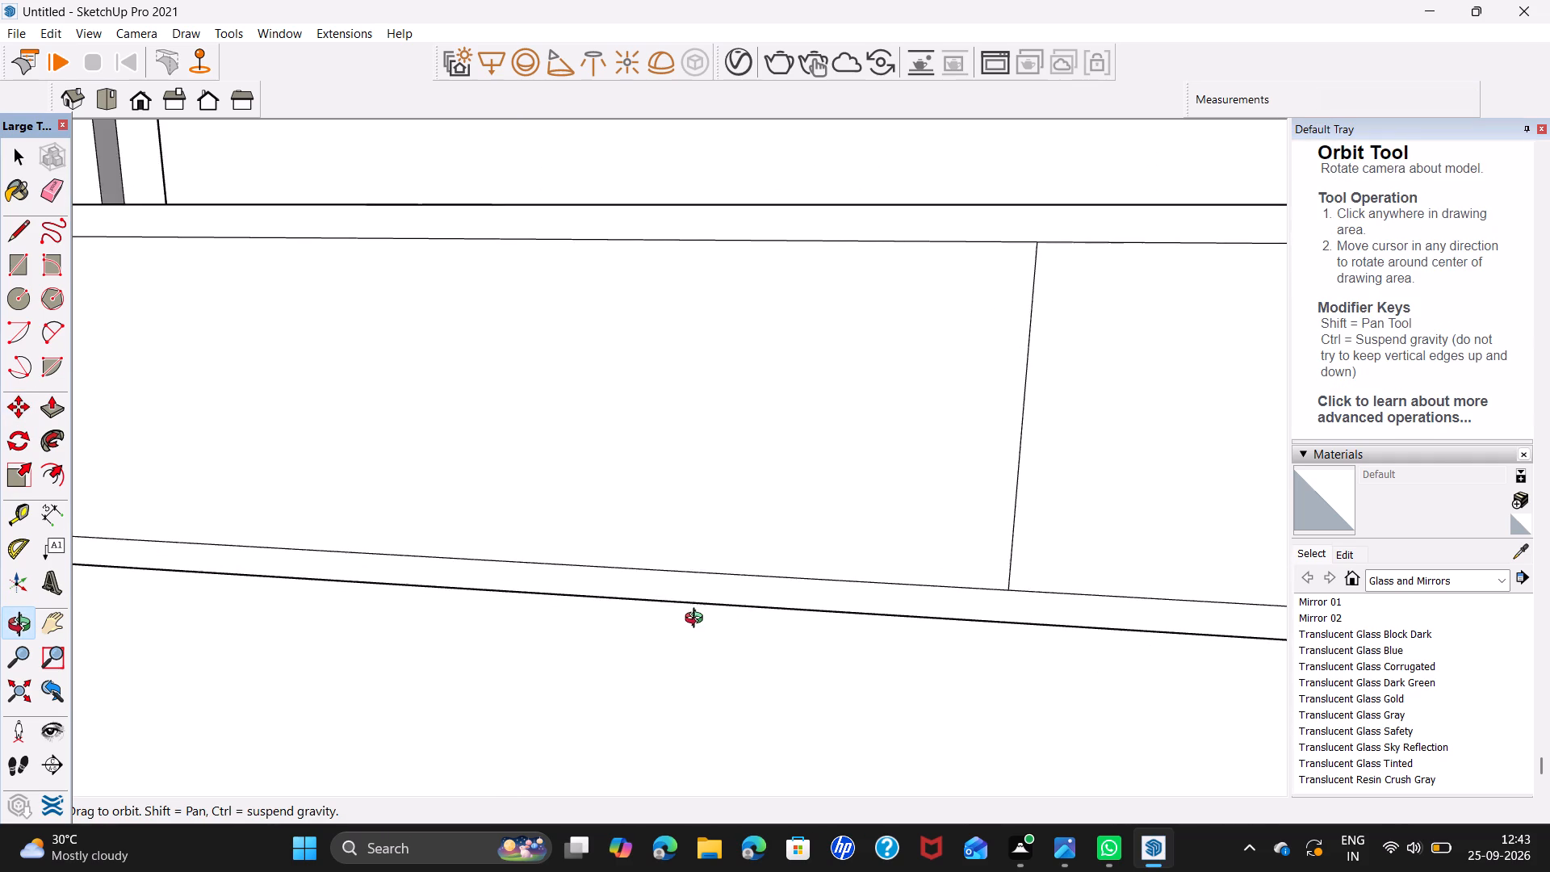
middle_drag(697, 620, 695, 620)
shift+middle_drag(752, 601, 489, 511)
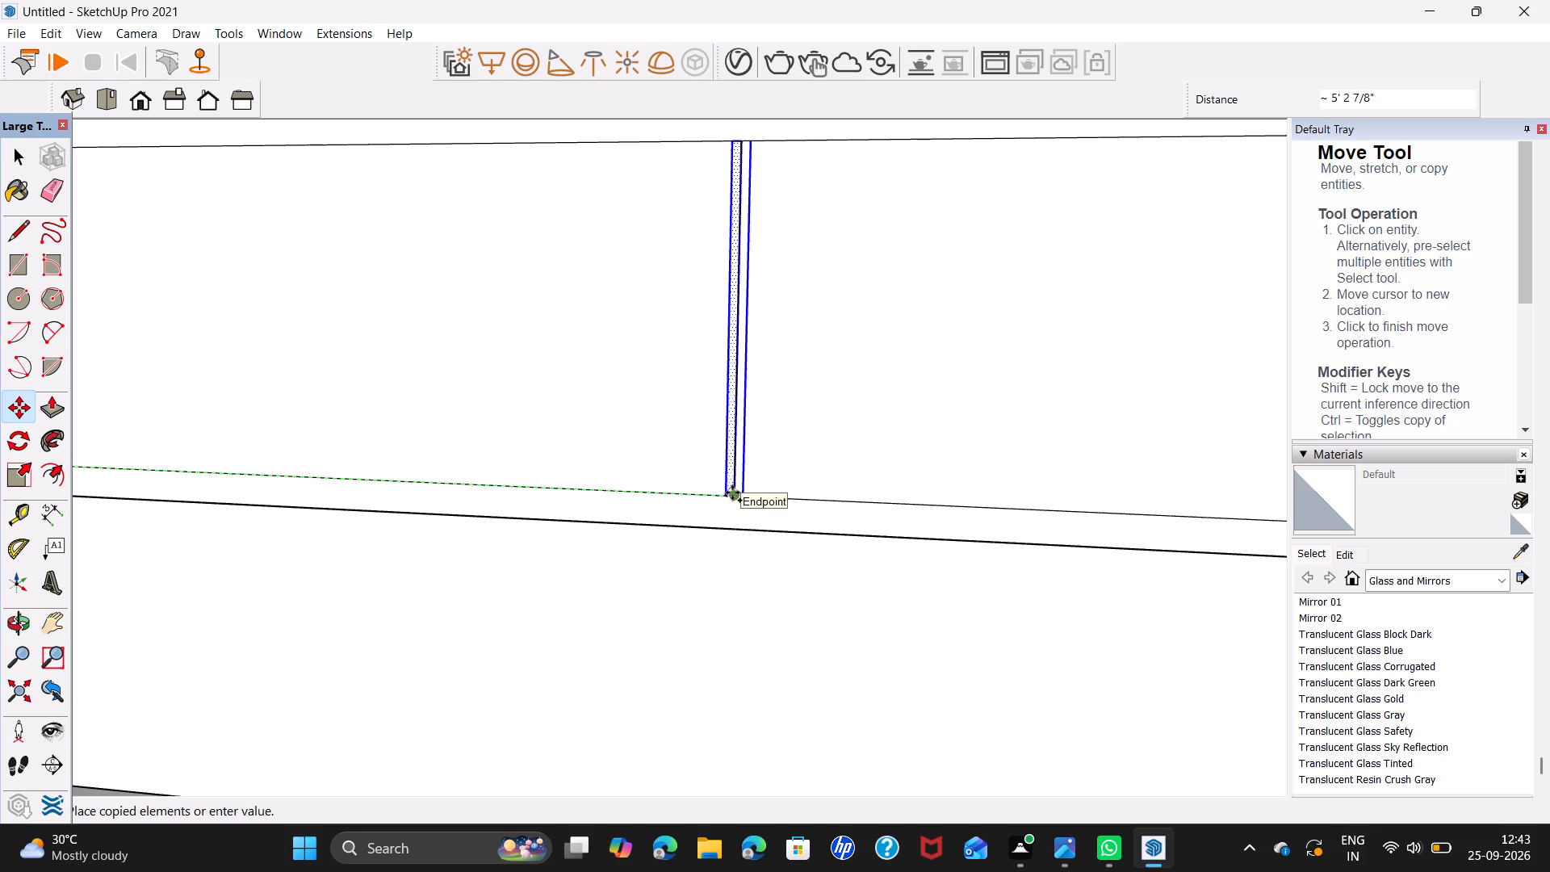
scroll(732, 493, up, 2)
click(730, 493)
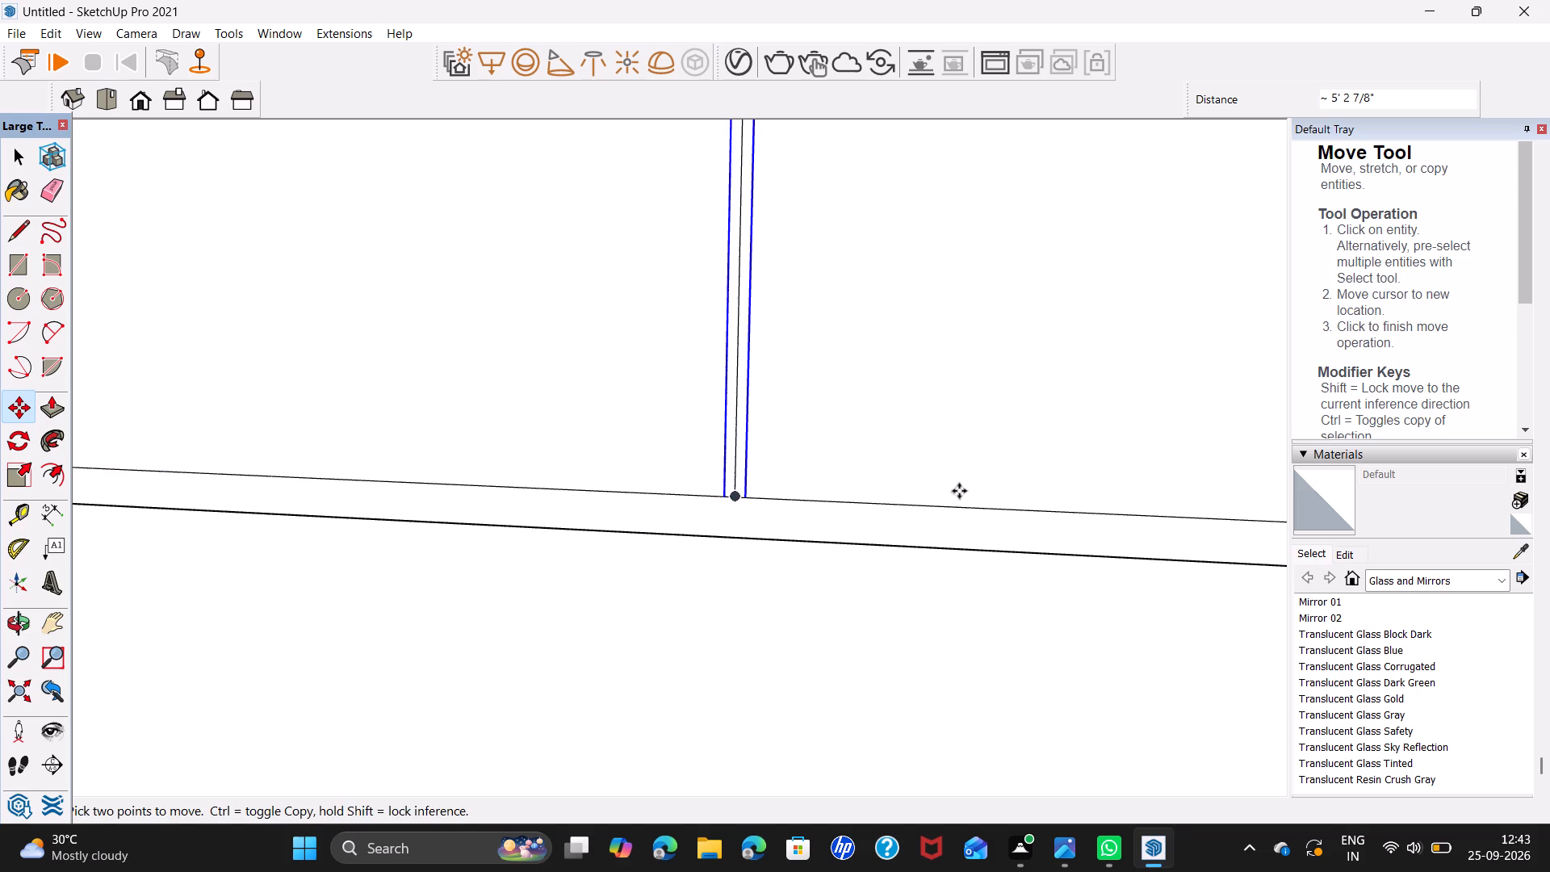
Copy the divider strip by its bottom midpoint onto the sixth divider line and the last one before the far end.
scroll(959, 491, down, 4)
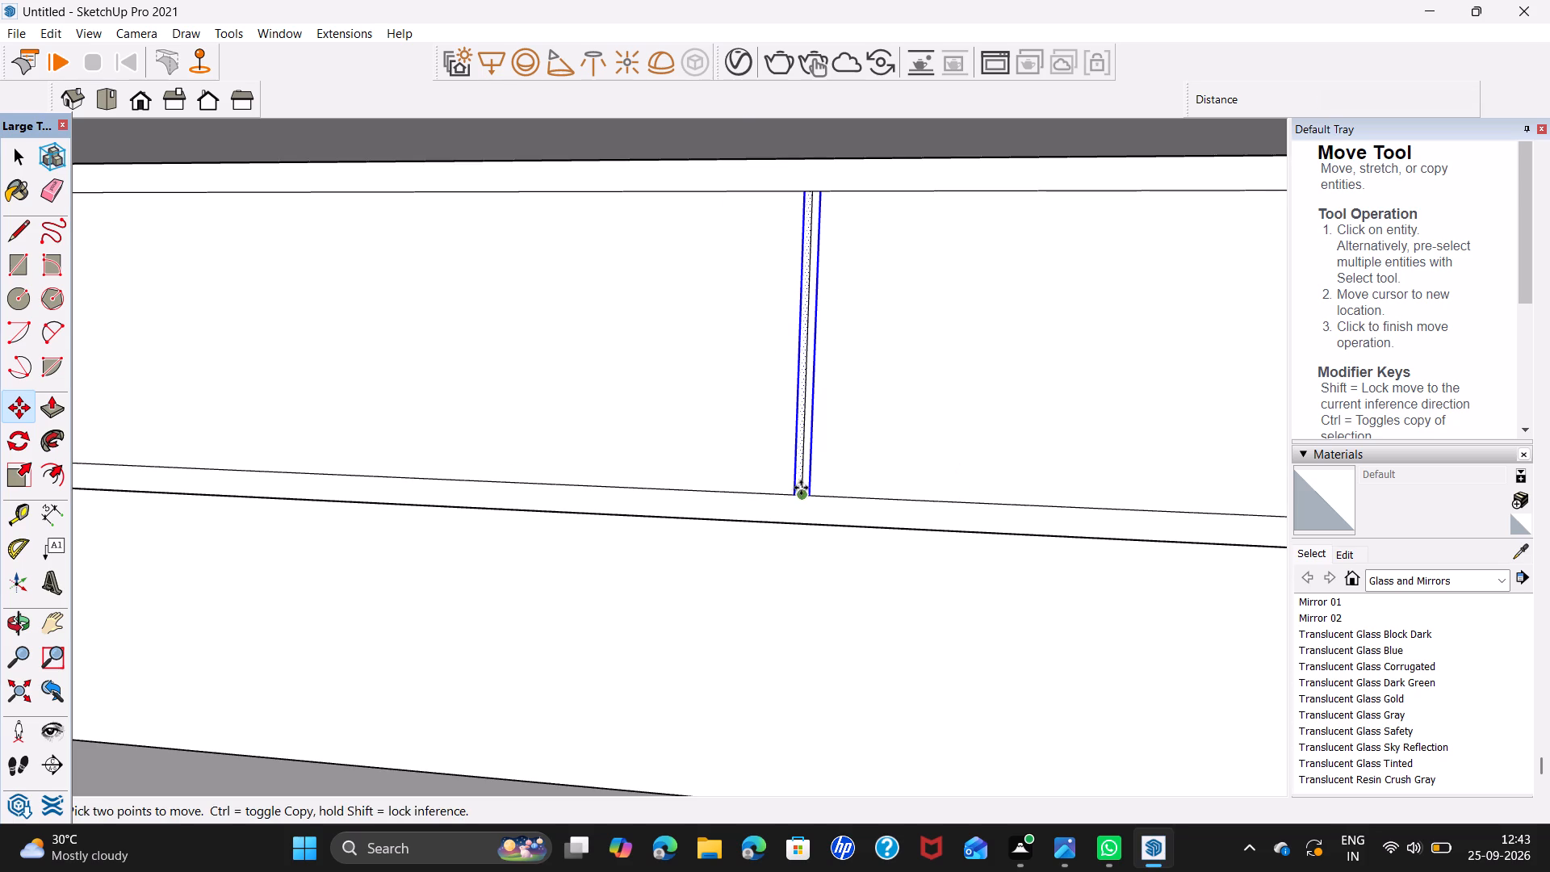
click(801, 492)
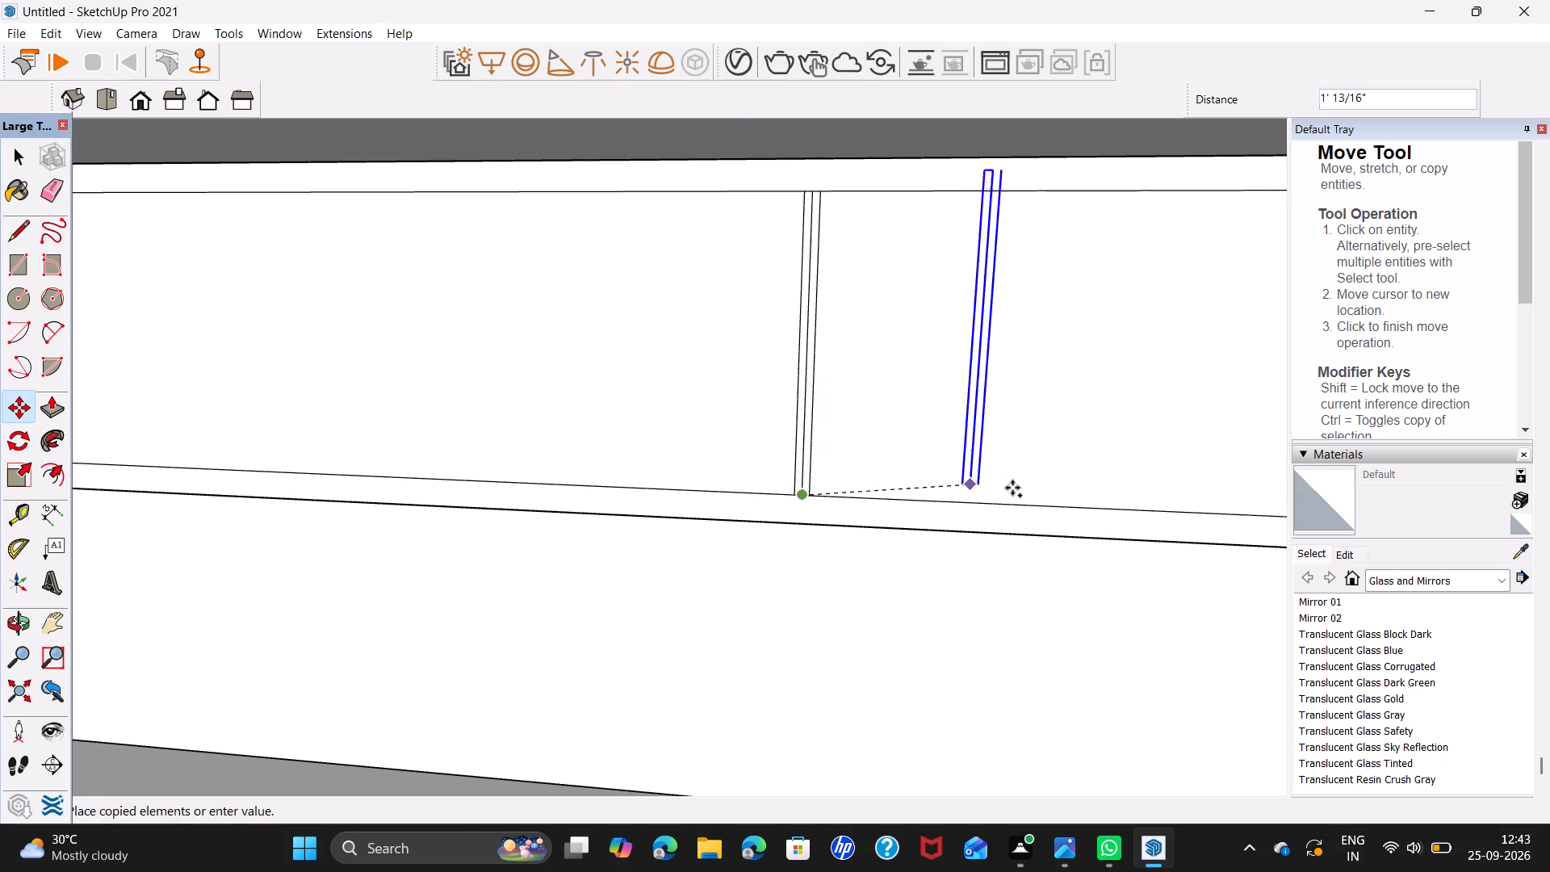
shift+middle_drag(1008, 498, 258, 504)
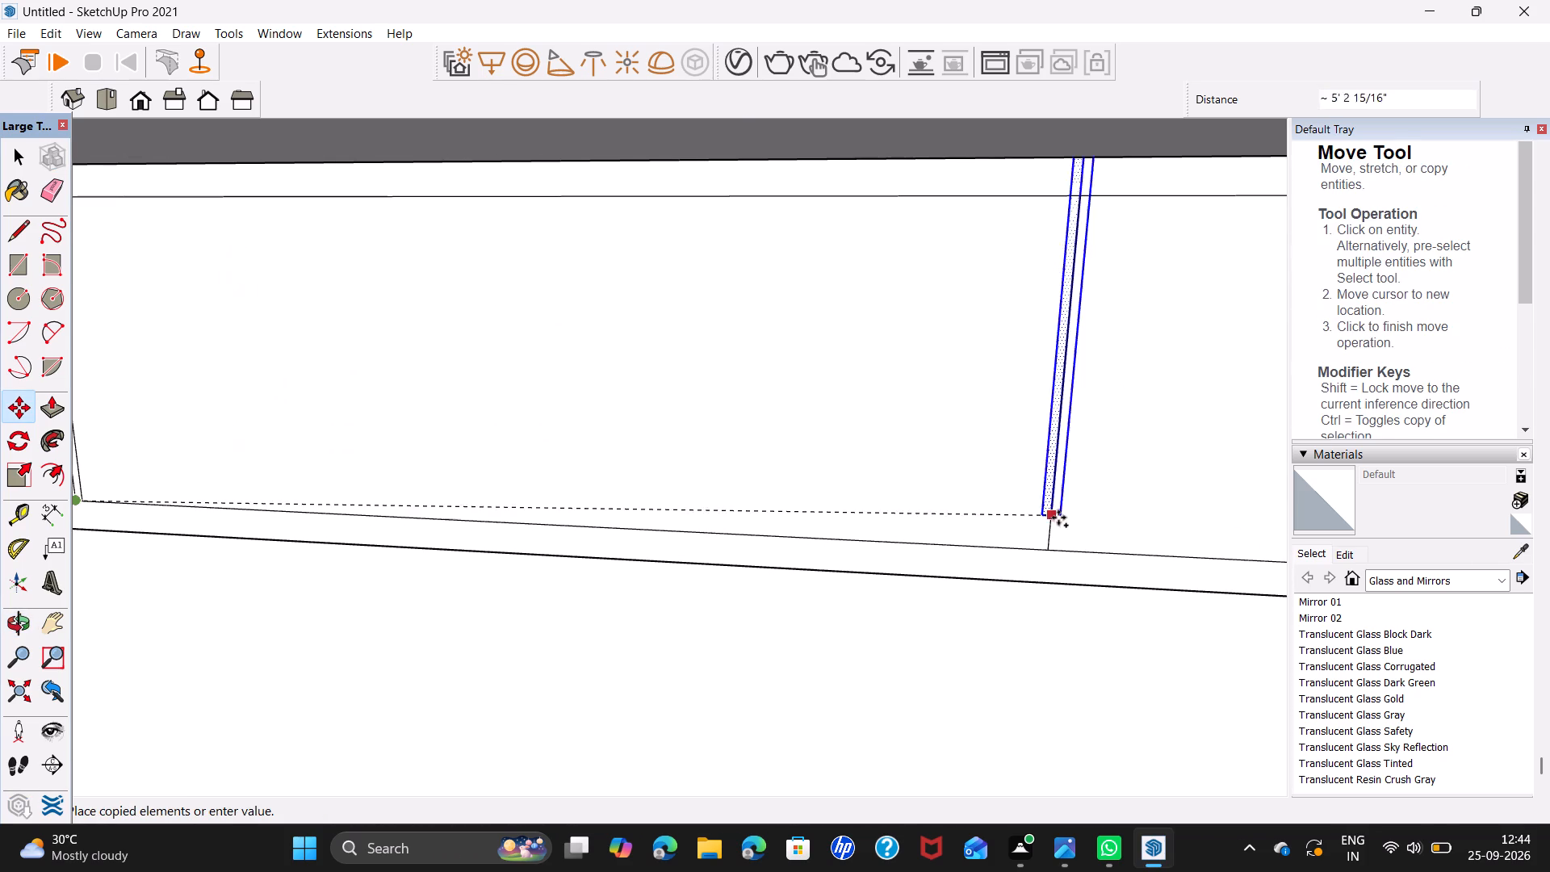
double_click(1047, 552)
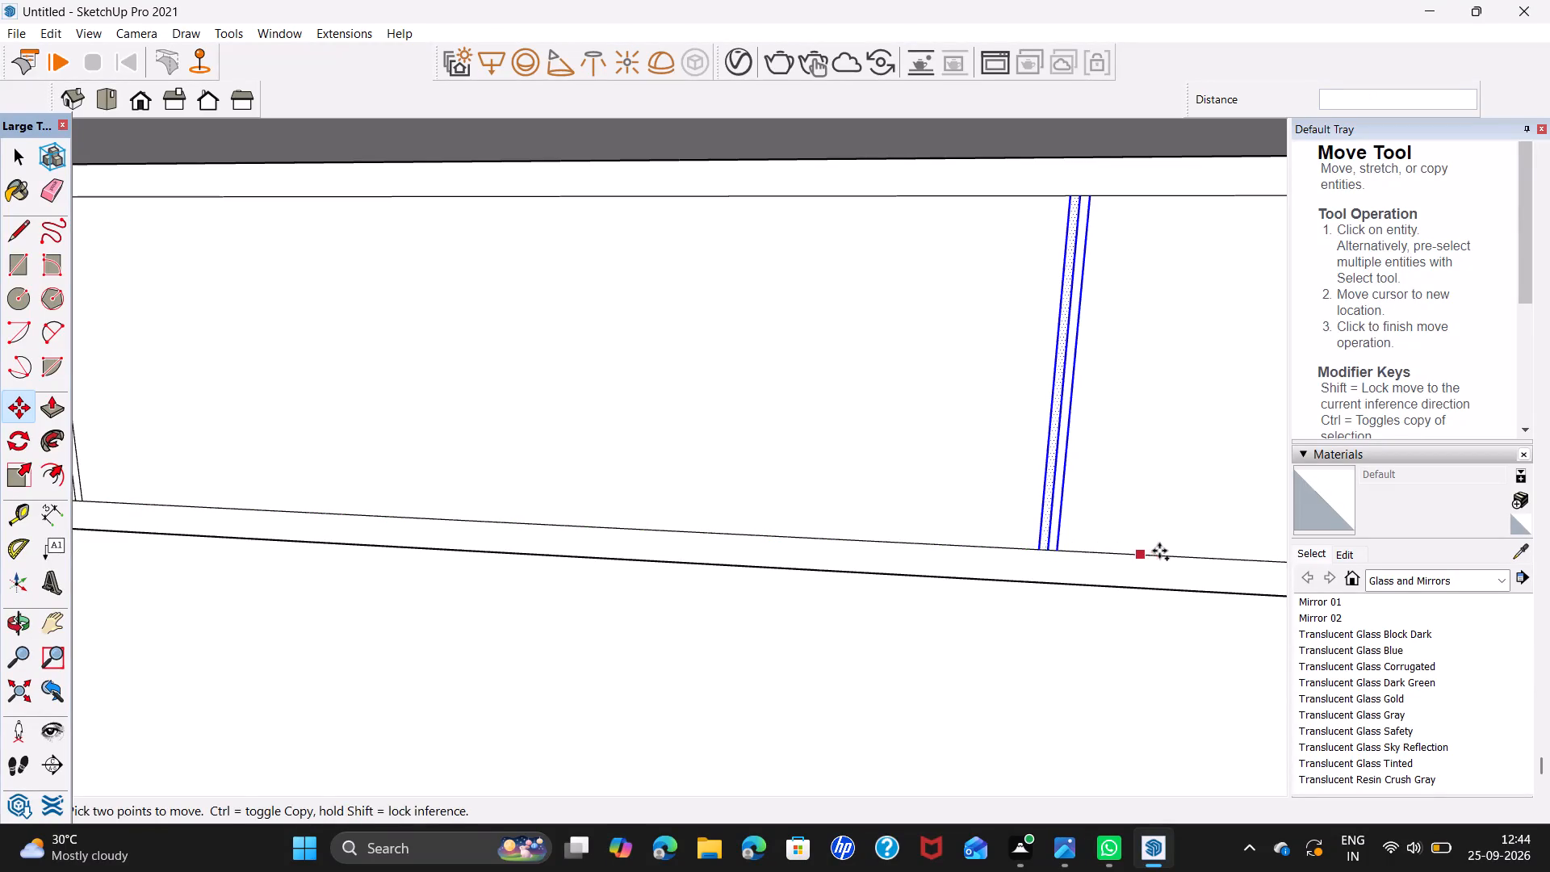
middle_drag(1163, 551, 445, 530)
scroll(445, 530, down, 5)
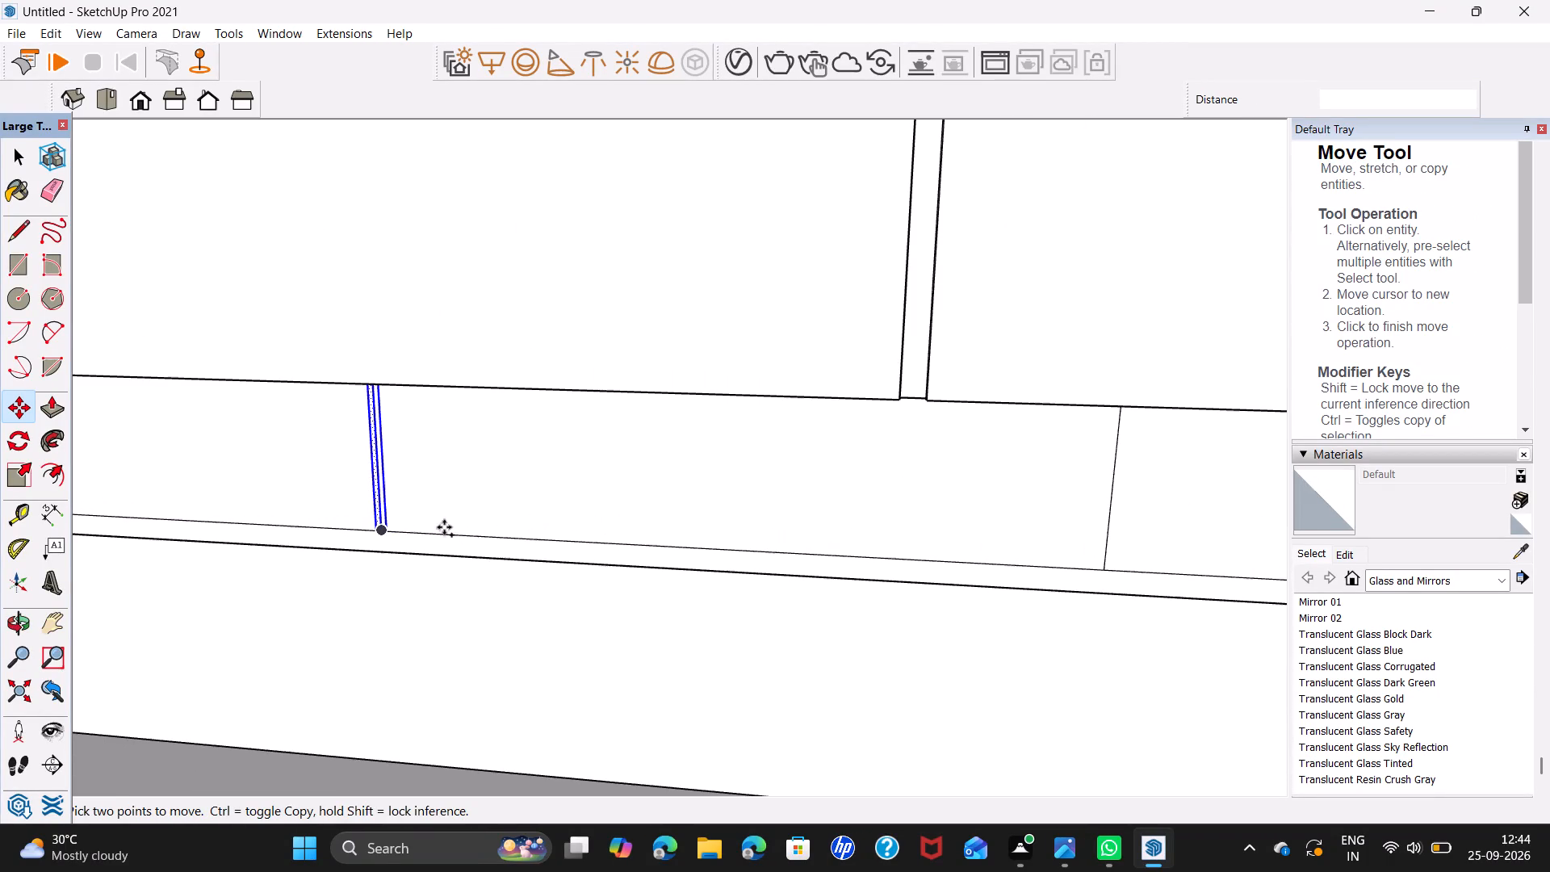
scroll(378, 530, up, 6)
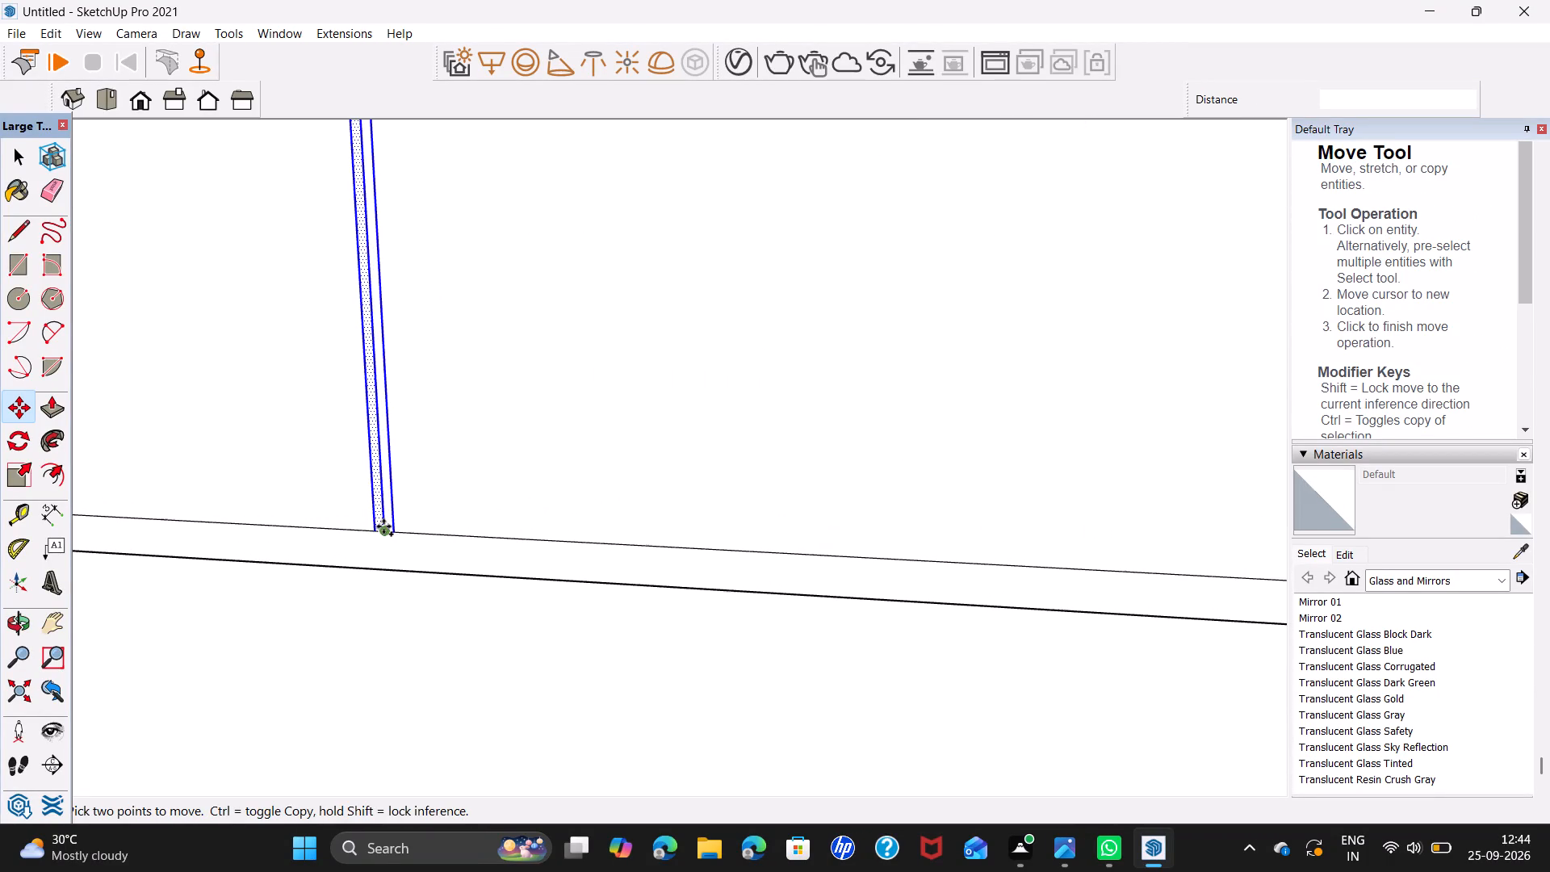
click(383, 526)
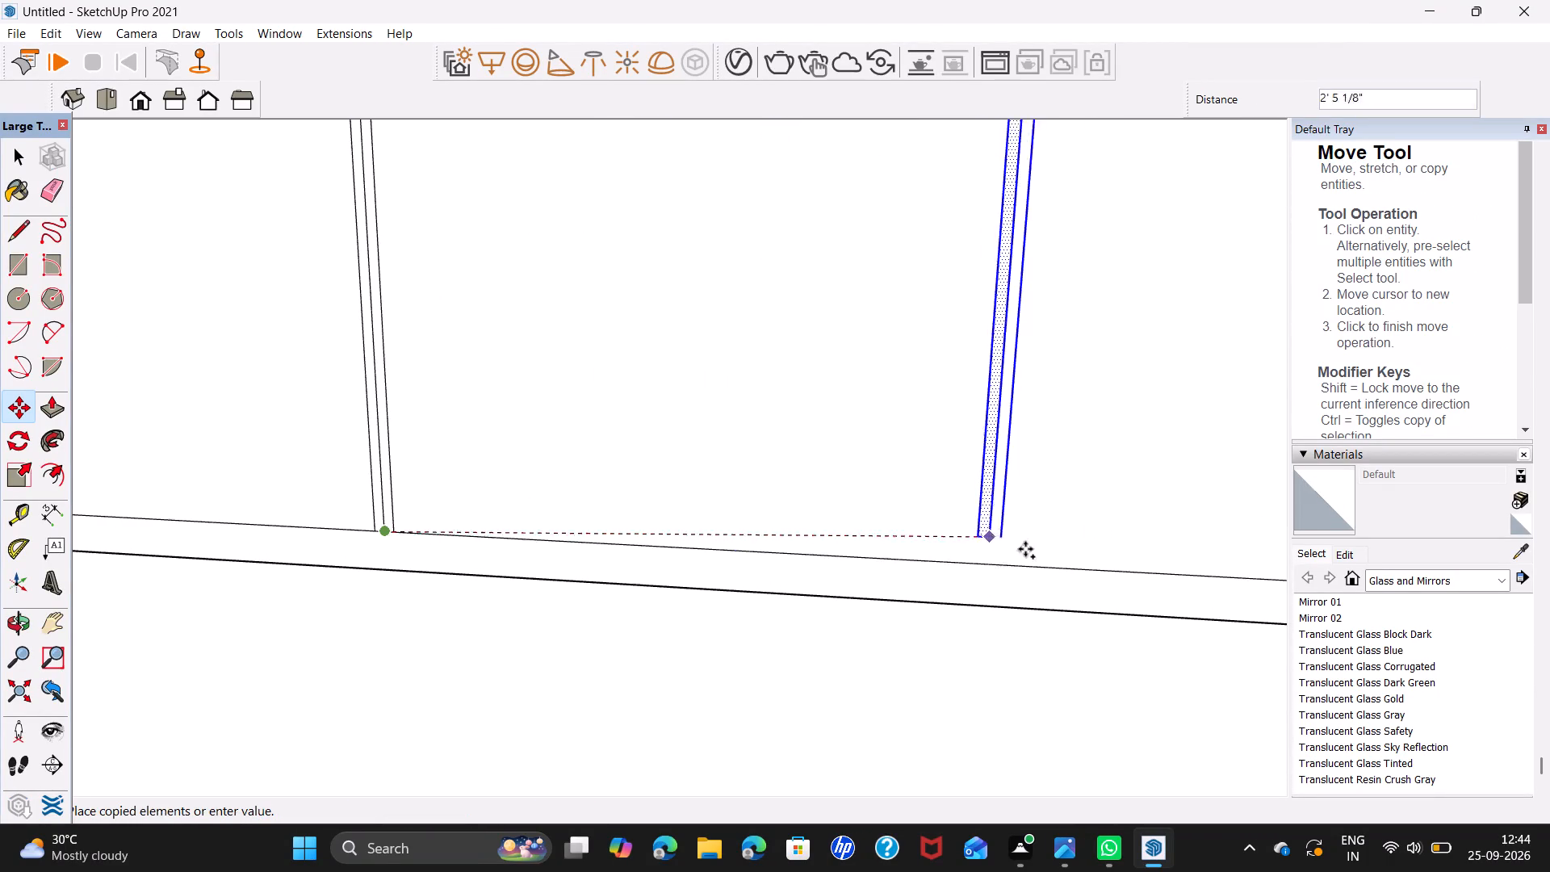
shift+middle_drag(1033, 548, 119, 515)
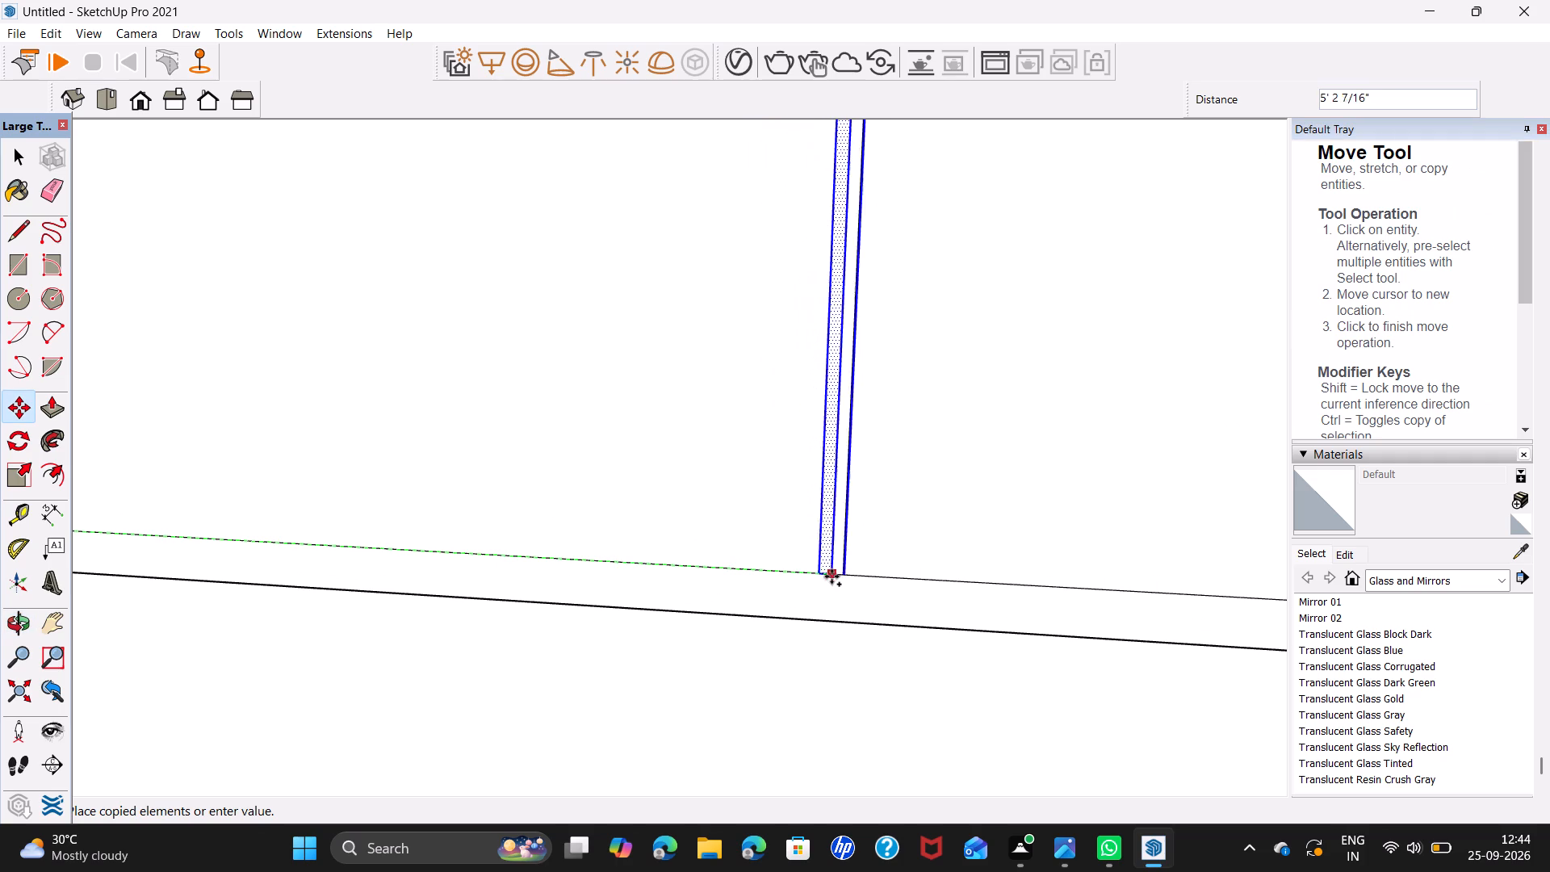
click(842, 574)
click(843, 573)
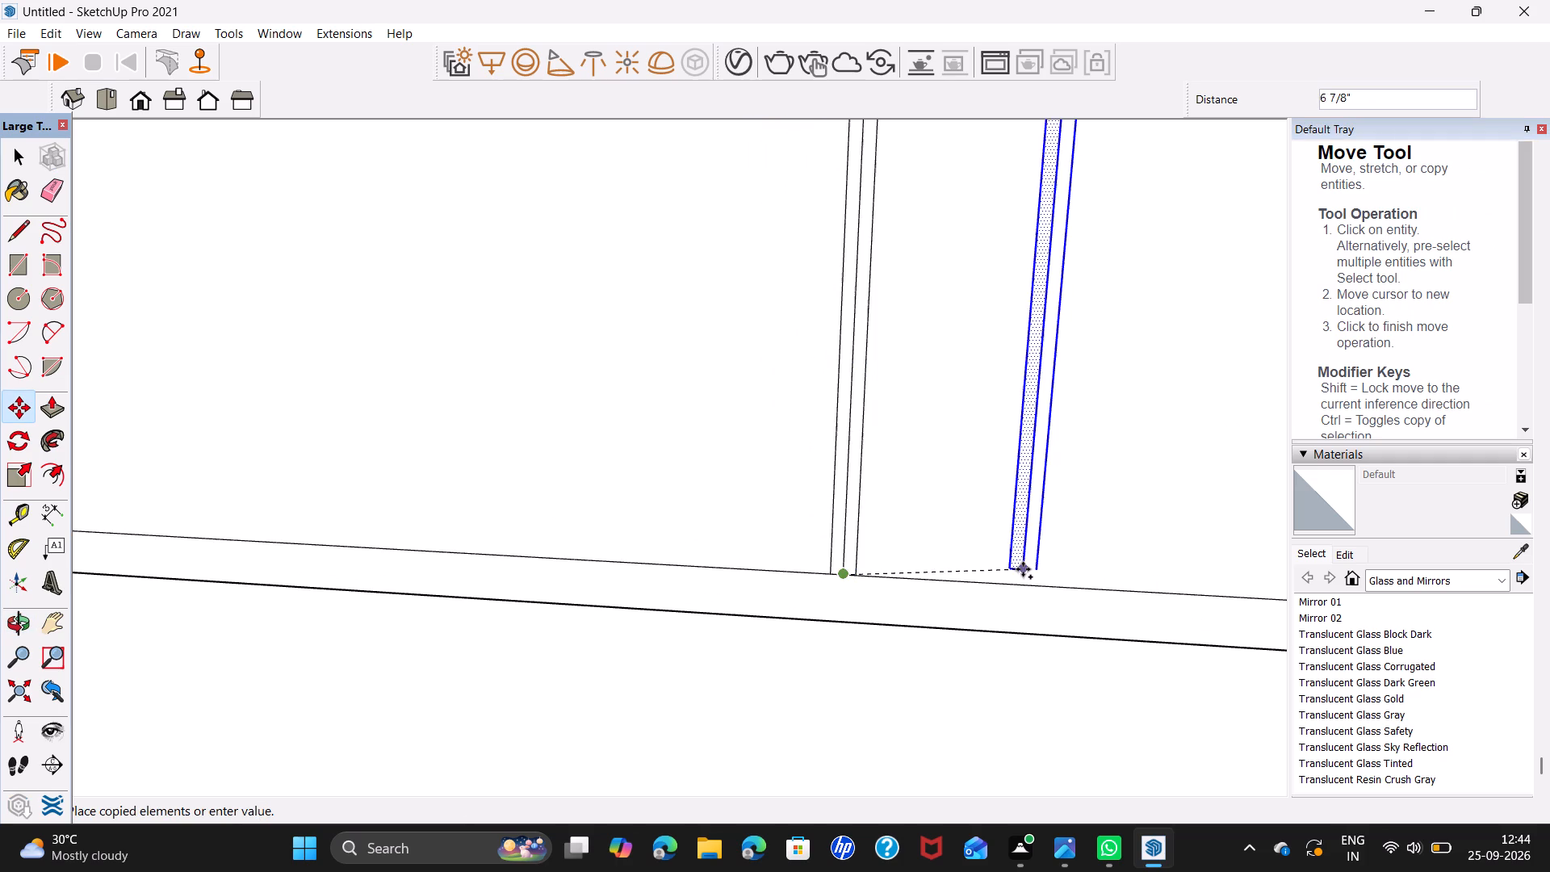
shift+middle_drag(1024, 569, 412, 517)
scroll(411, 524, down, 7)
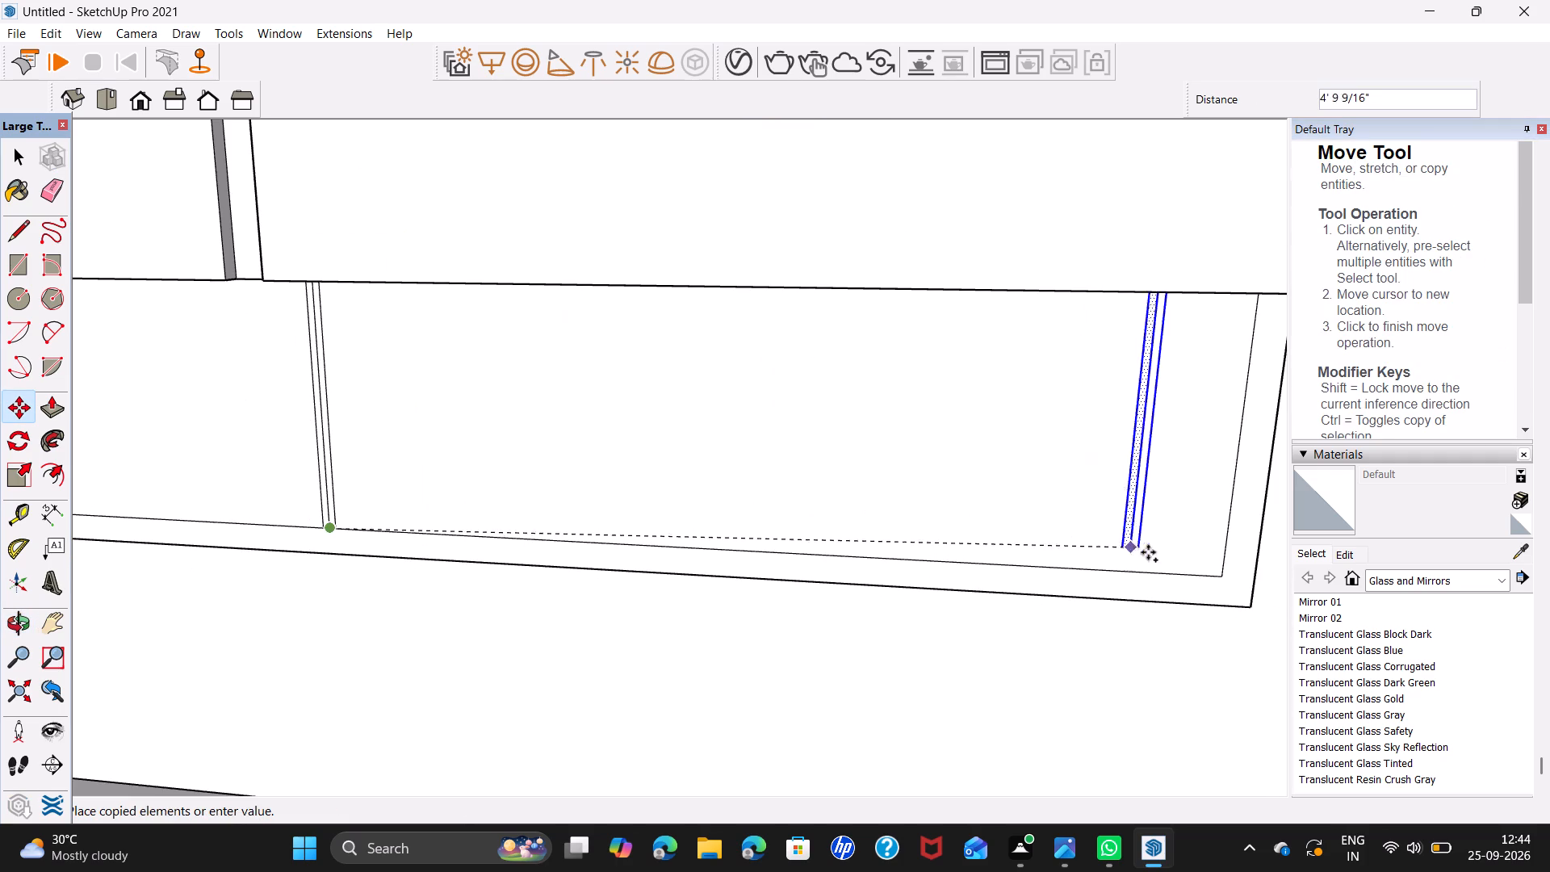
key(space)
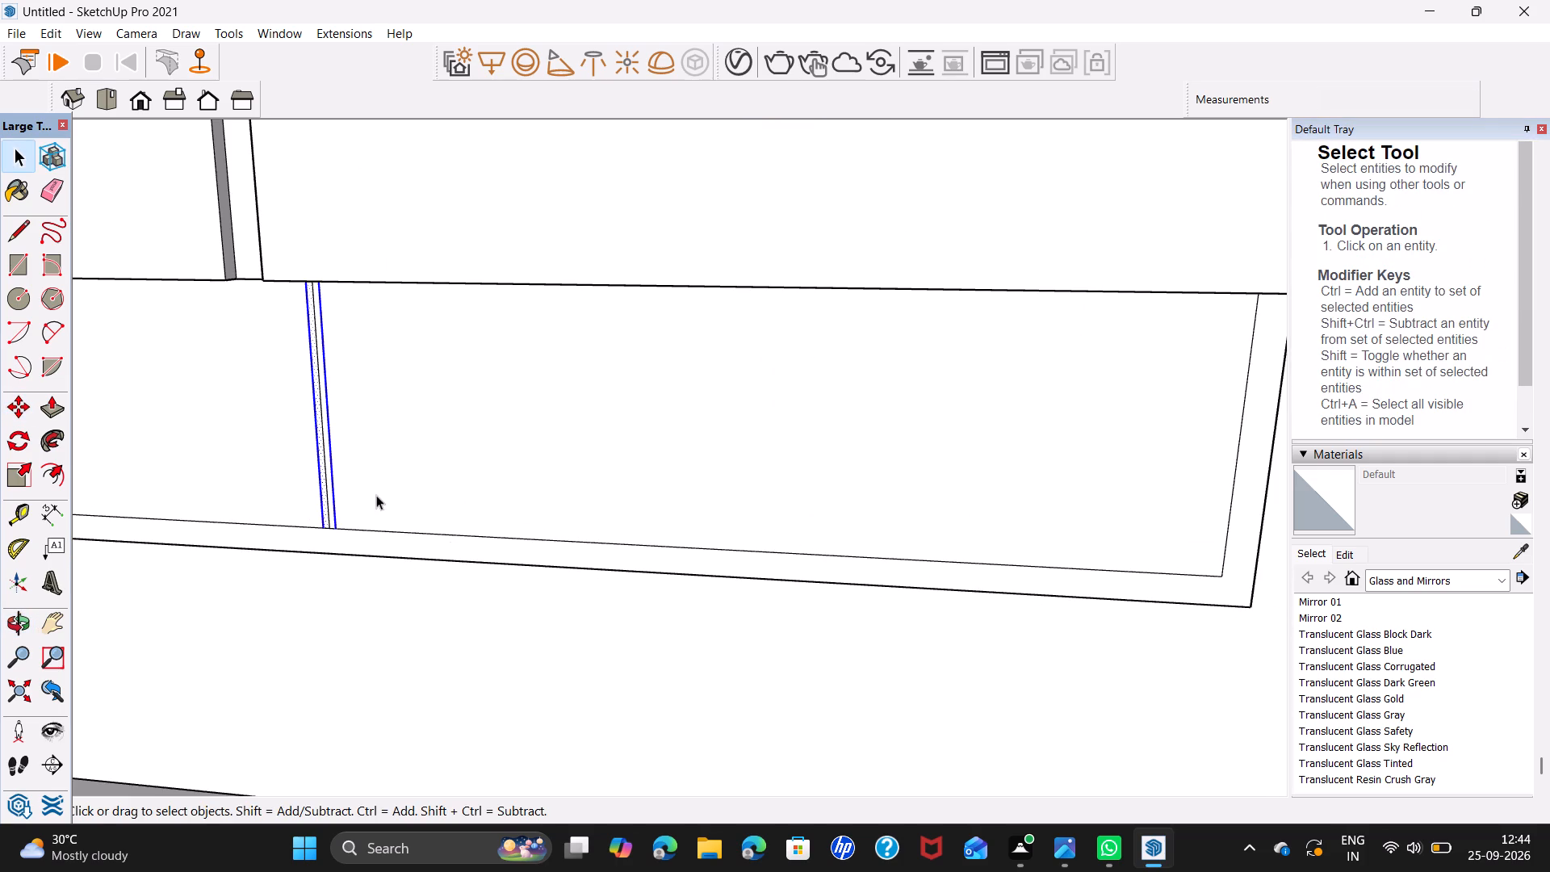
Delete the centre line and both short end edges of the last divider strip before the far end, merging it with the frame.
middle_drag(346, 497, 443, 430)
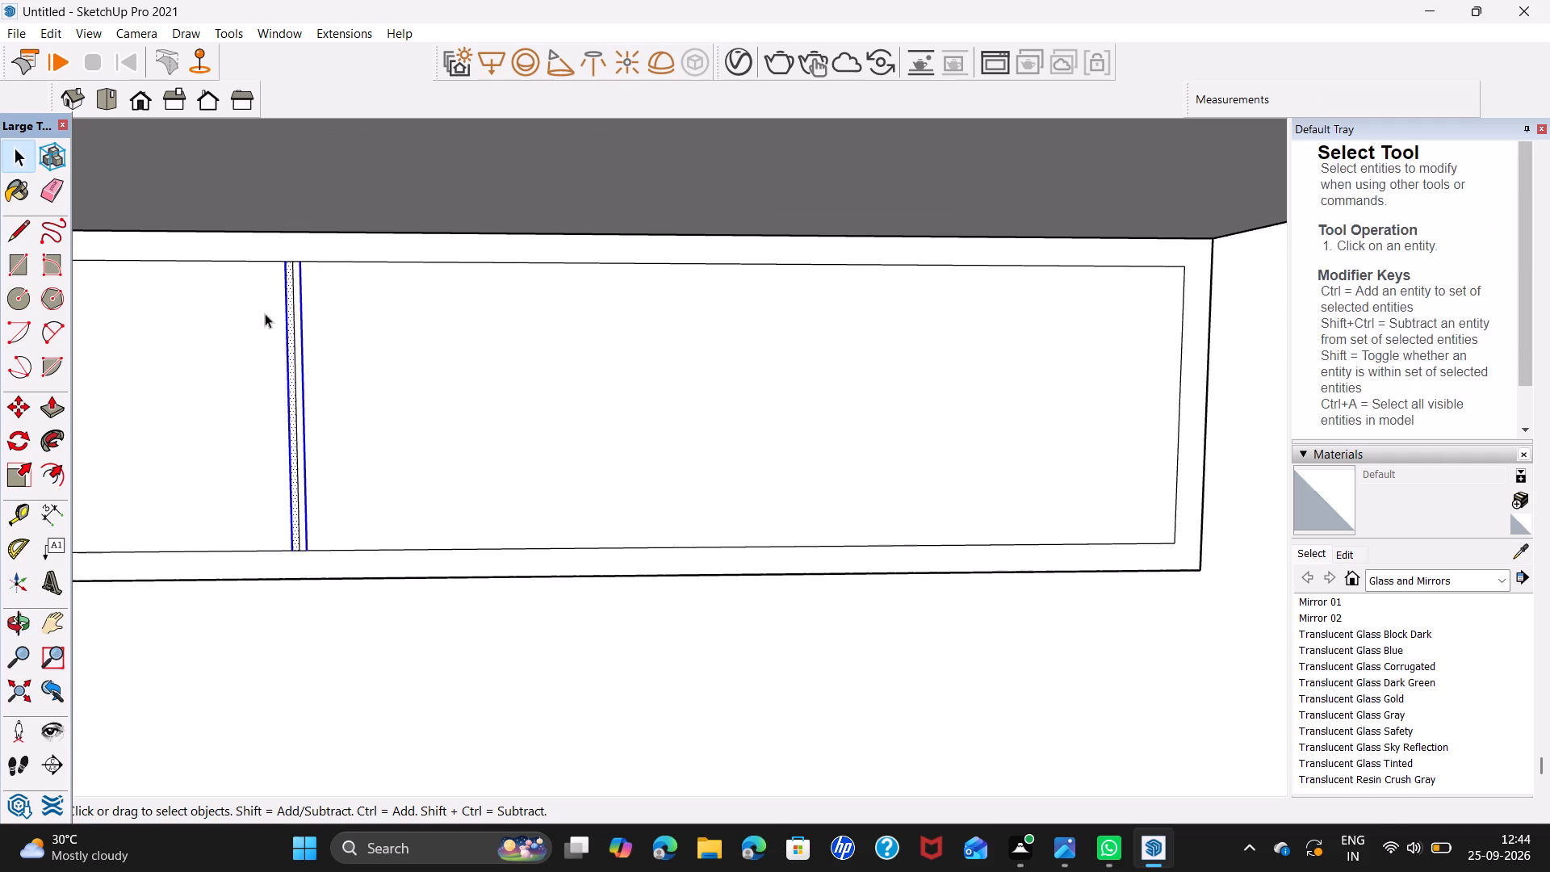
scroll(276, 326, up, 4)
click(305, 388)
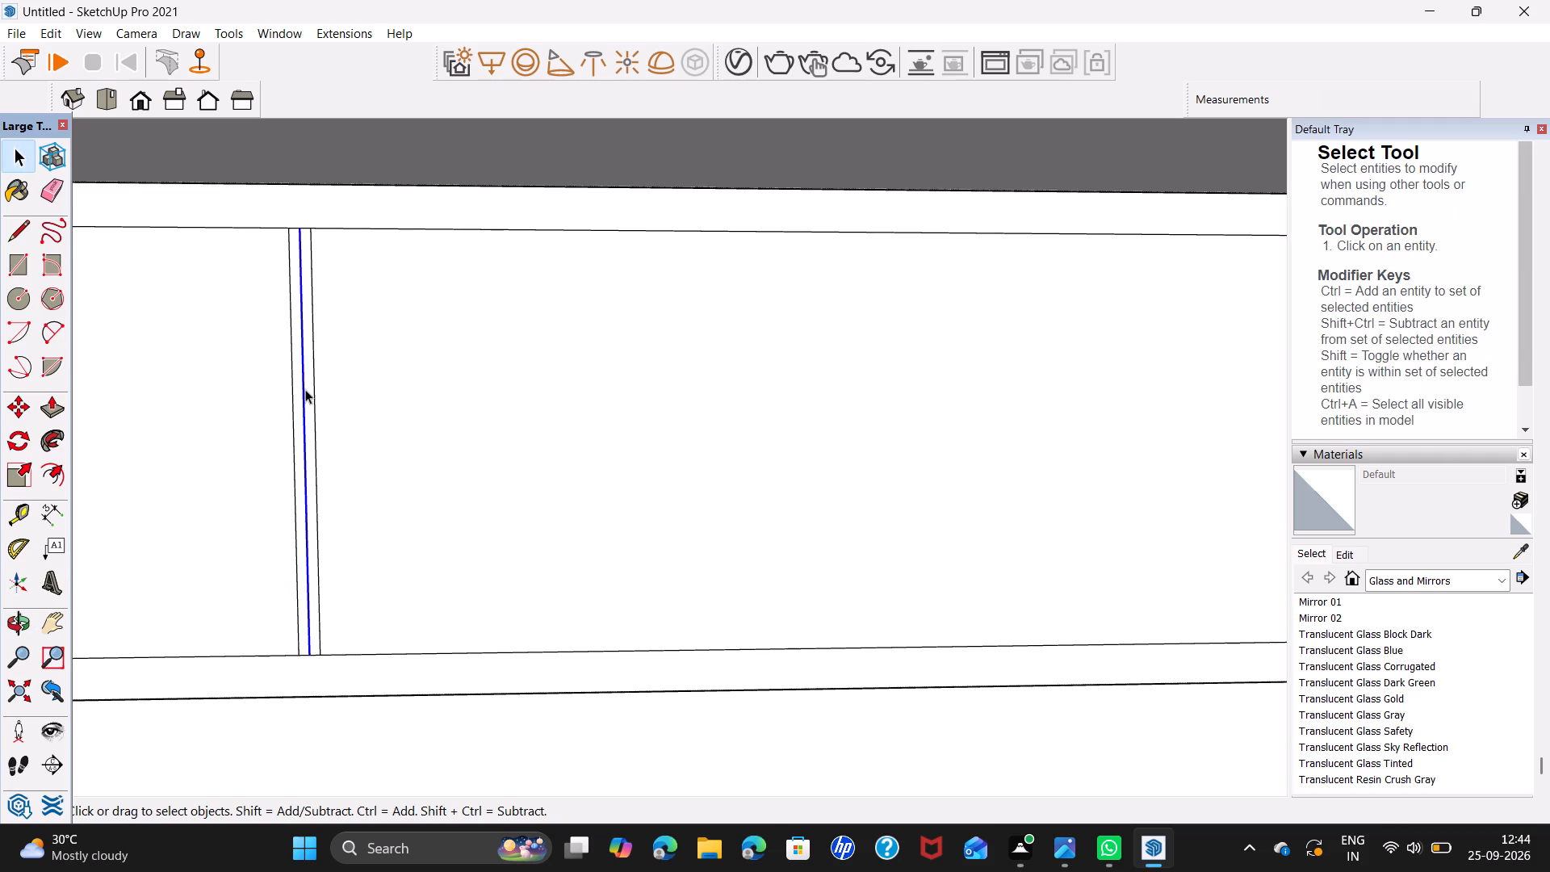
key(Delete)
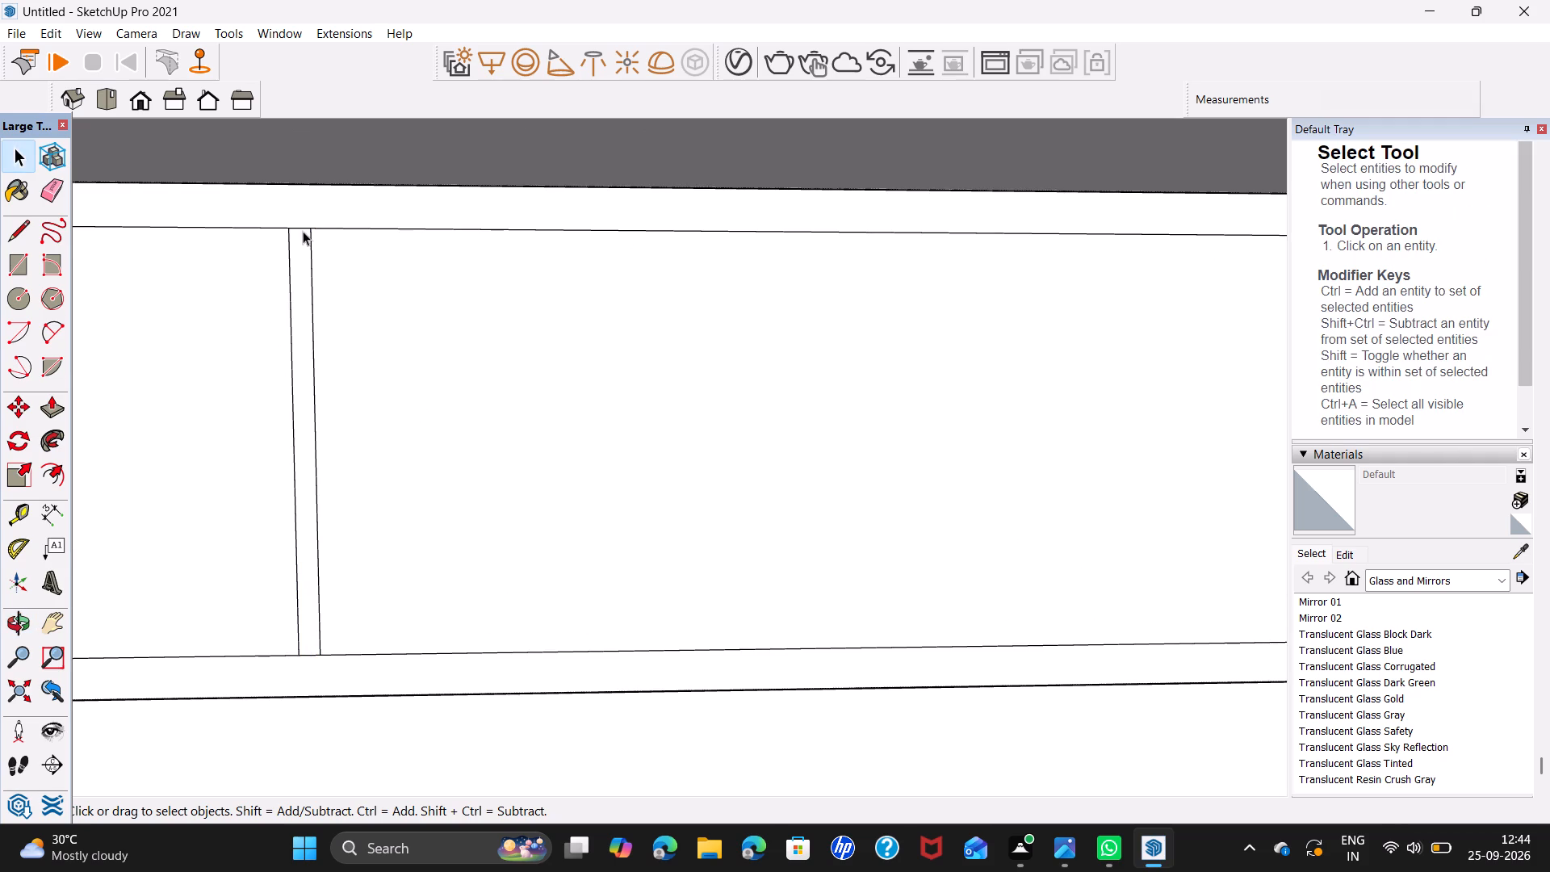
click(302, 227)
key(Delete)
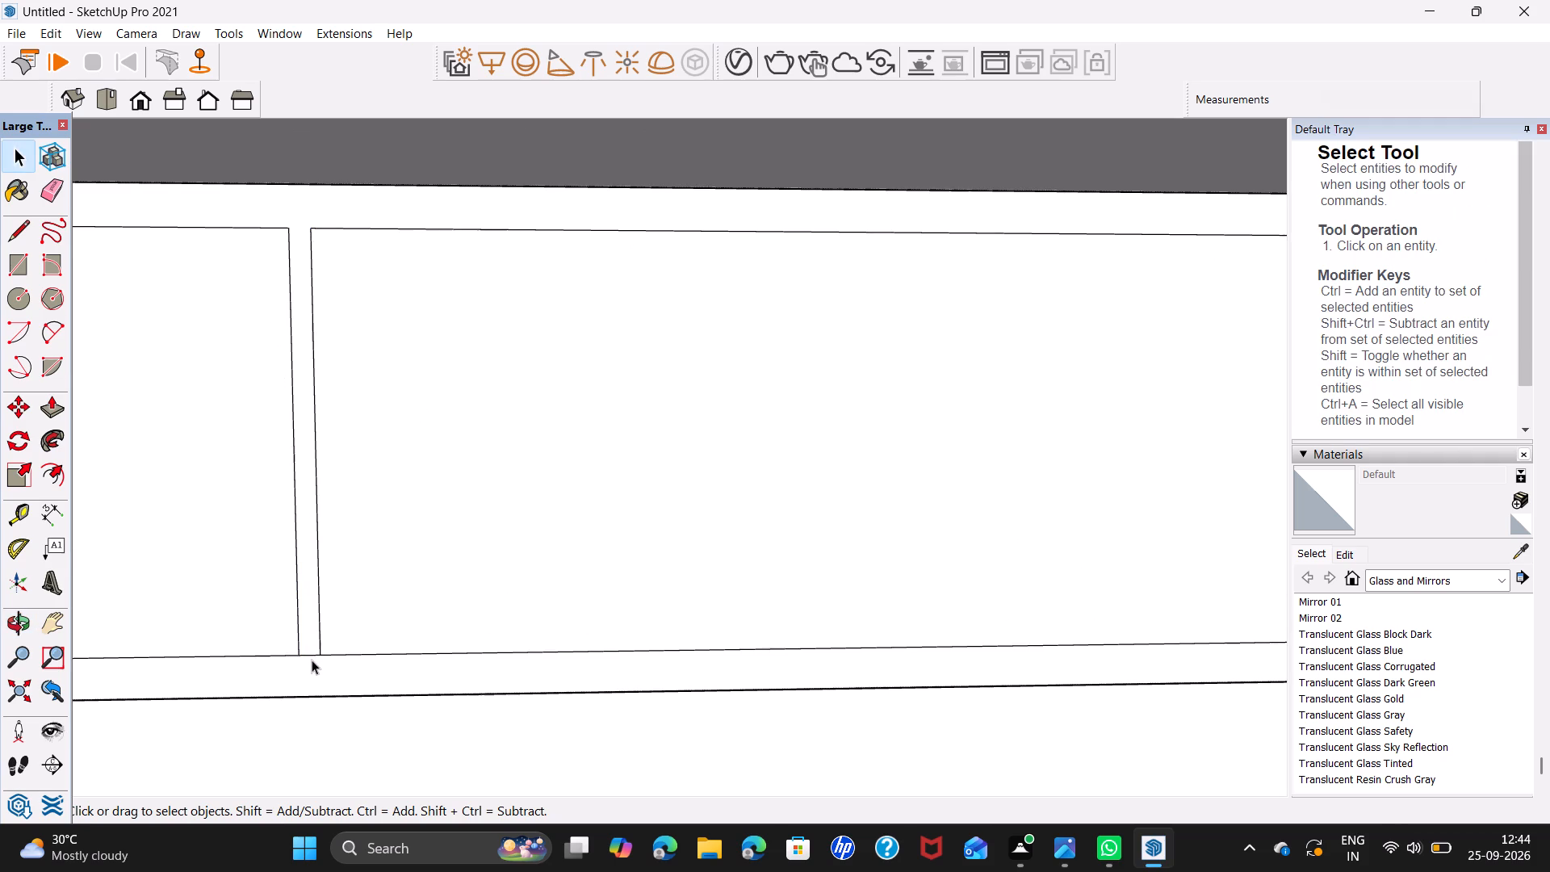
click(309, 658)
key(Delete)
Delete the centre line and the top and bottom end edges of the sixth divider strip, opening it into the frame.
middle_drag(186, 525, 1089, 586)
scroll(930, 581, down, 5)
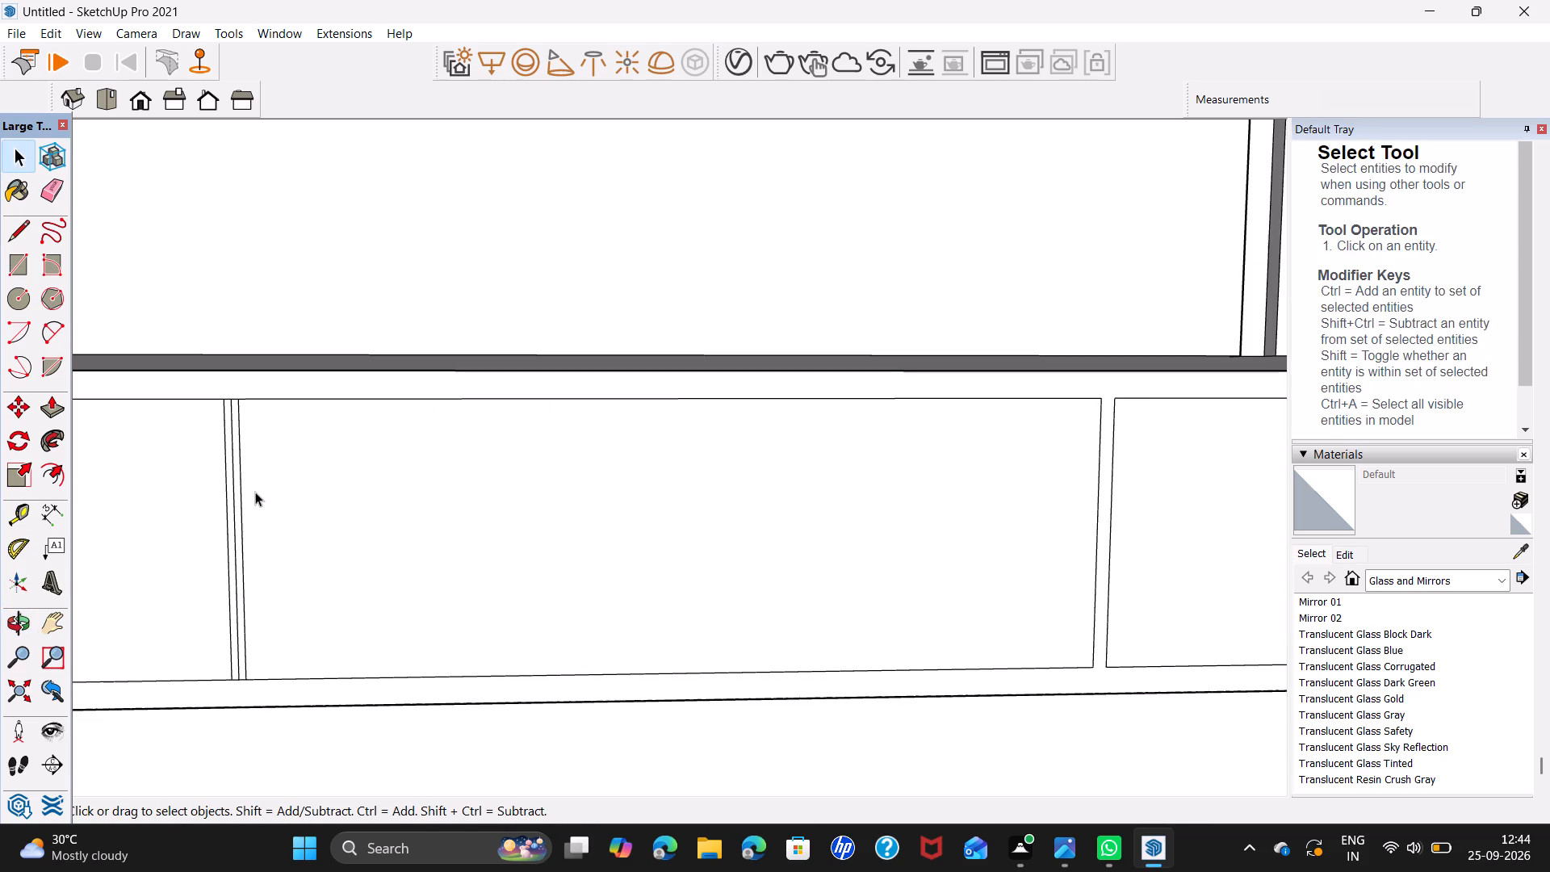
scroll(254, 492, up, 4)
click(224, 515)
key(Delete)
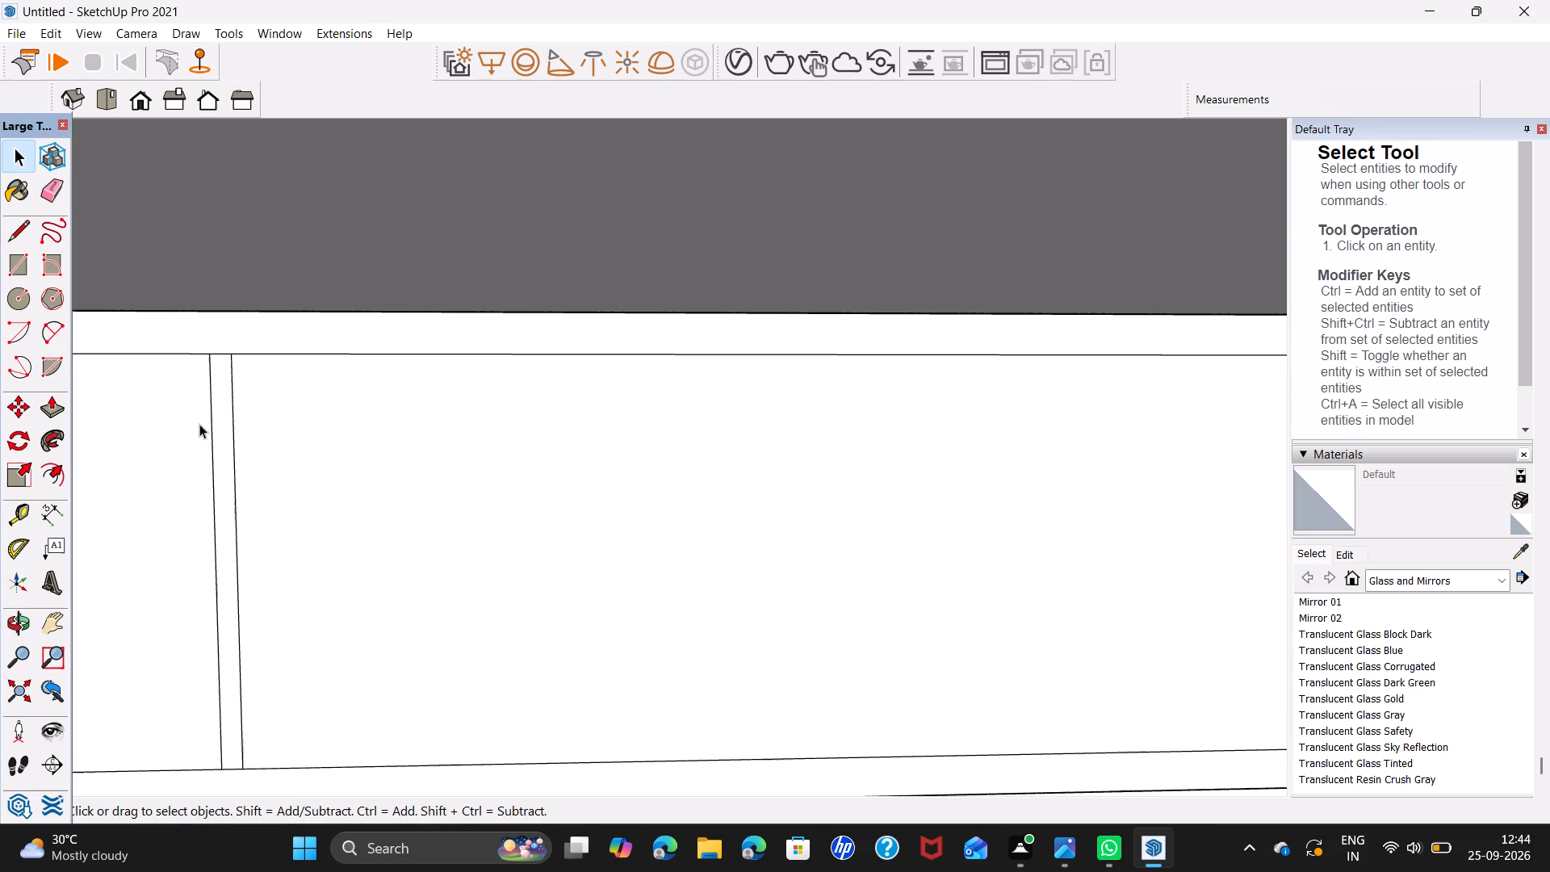
click(225, 352)
key(Delete)
click(238, 767)
key(Delete)
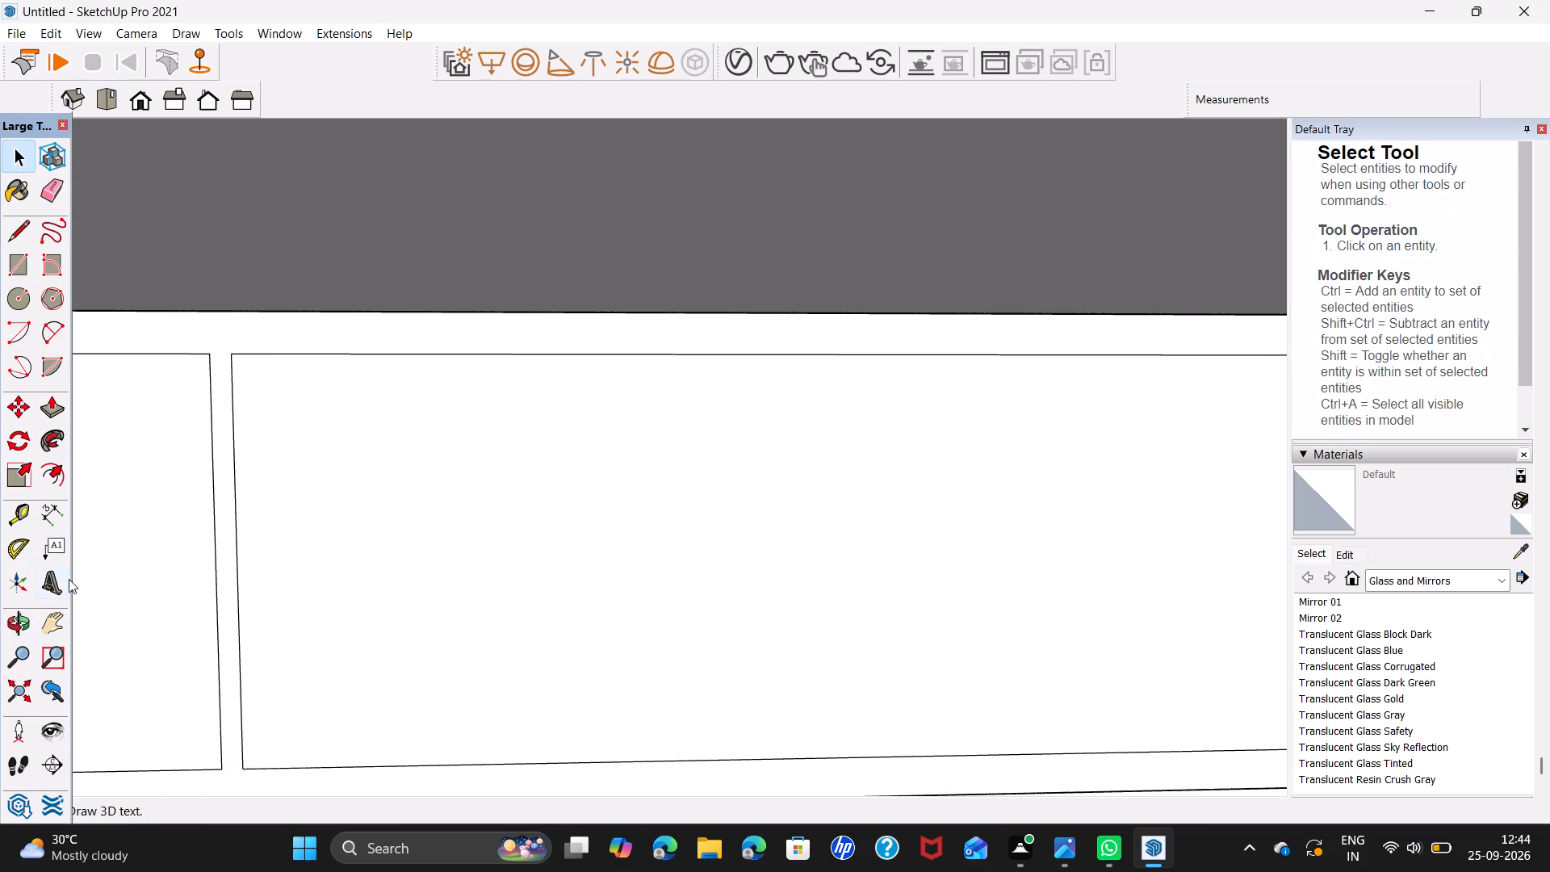
Delete the centre line and the top and bottom end edges of the fifth divider strip, opening it into the frame.
middle_drag(69, 579, 765, 603)
shift+middle_drag(371, 572, 1091, 581)
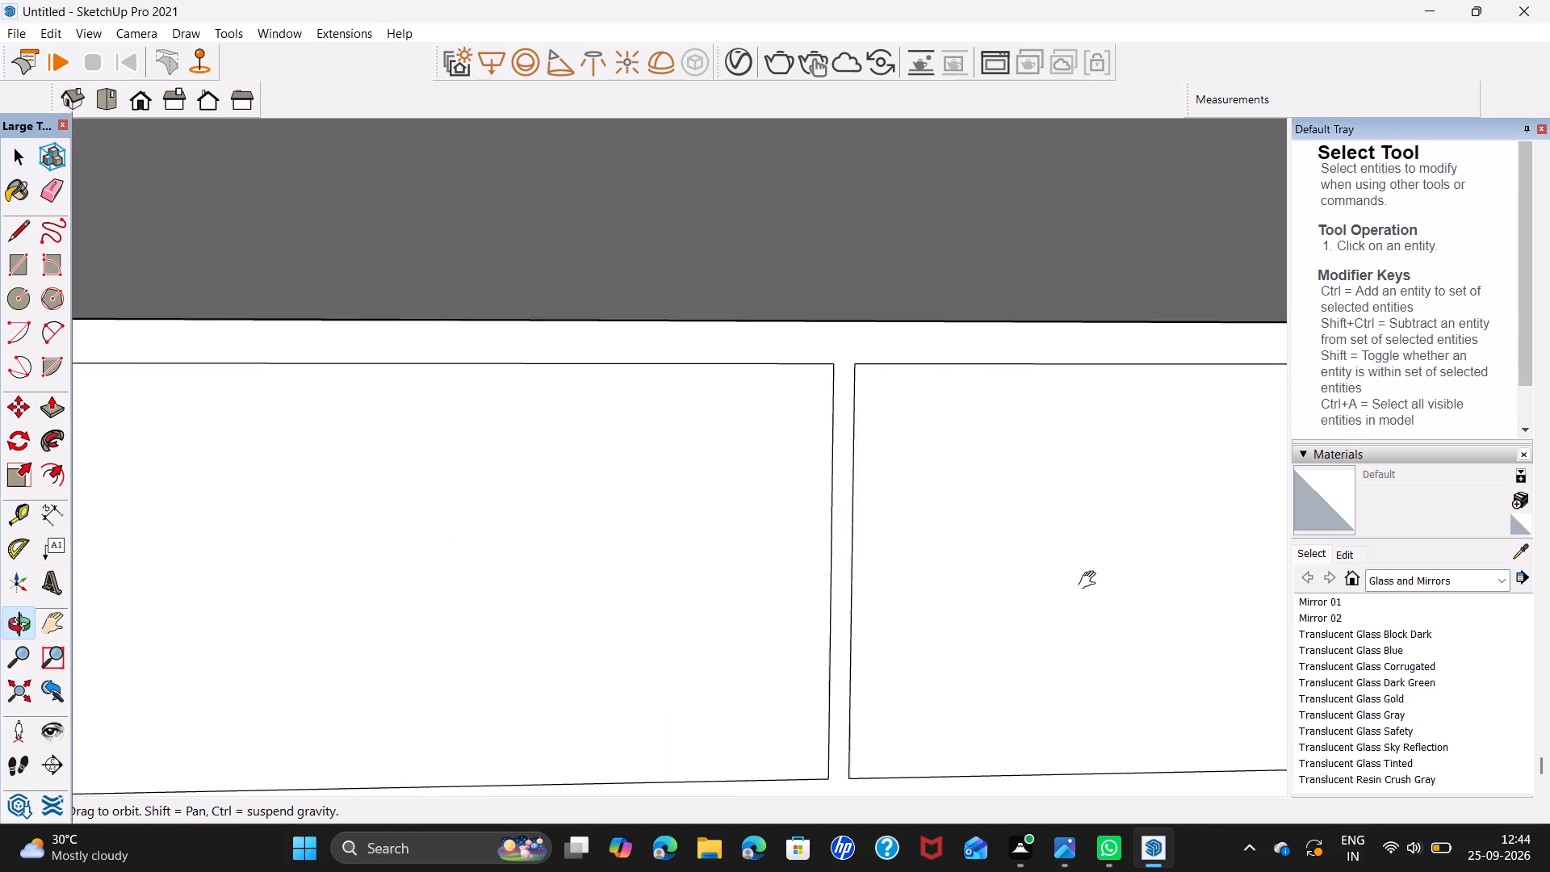
shift+middle_drag(1091, 581, 1182, 569)
scroll(725, 596, down, 4)
shift+middle_drag(291, 602, 718, 536)
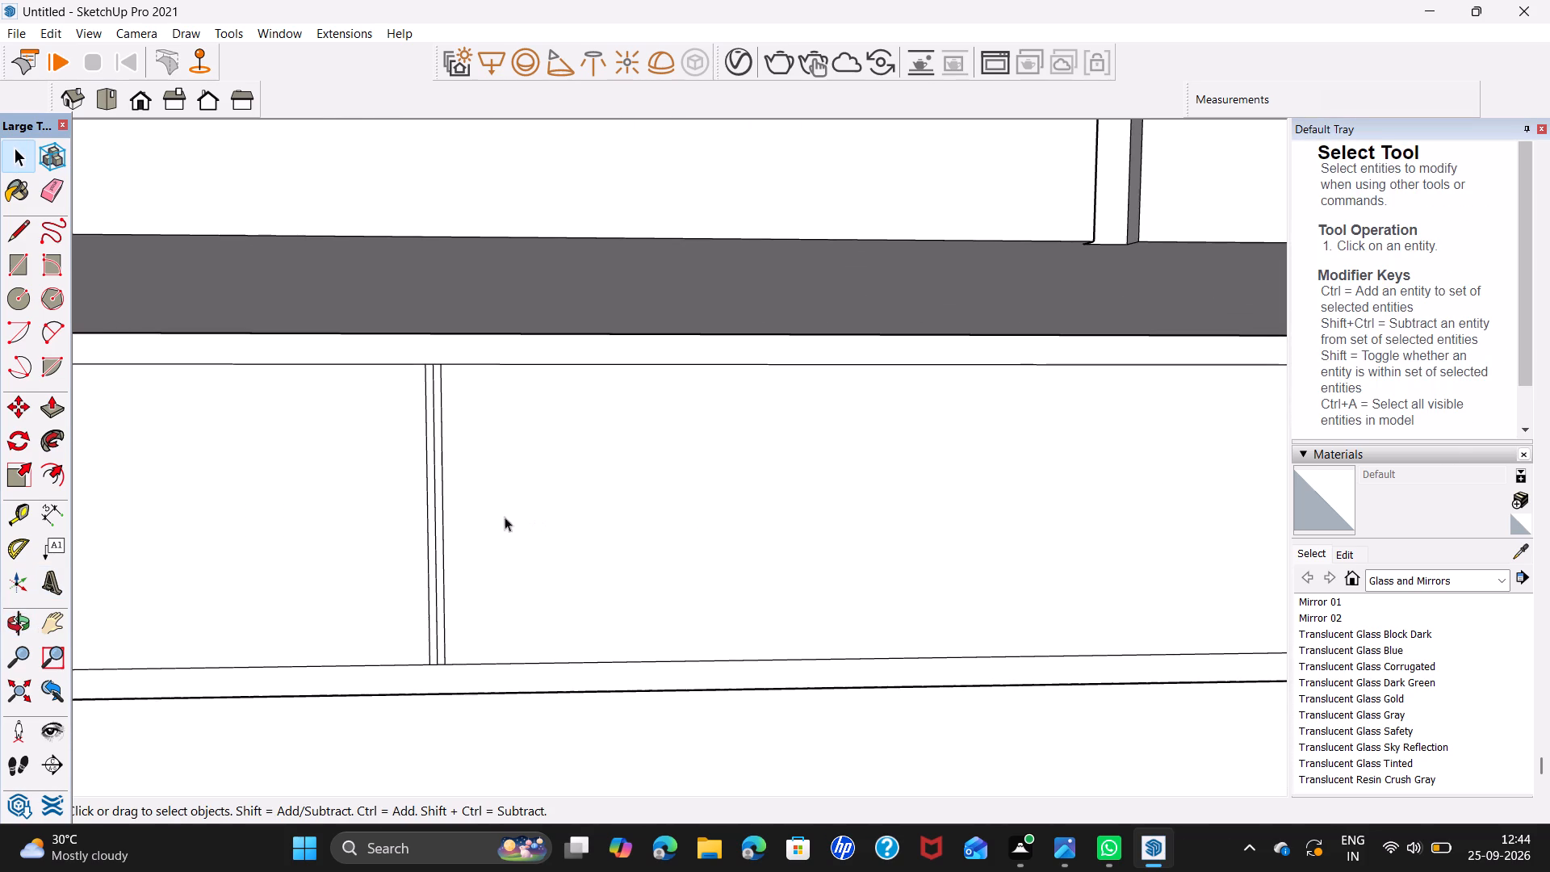
scroll(446, 530, up, 2)
click(432, 531)
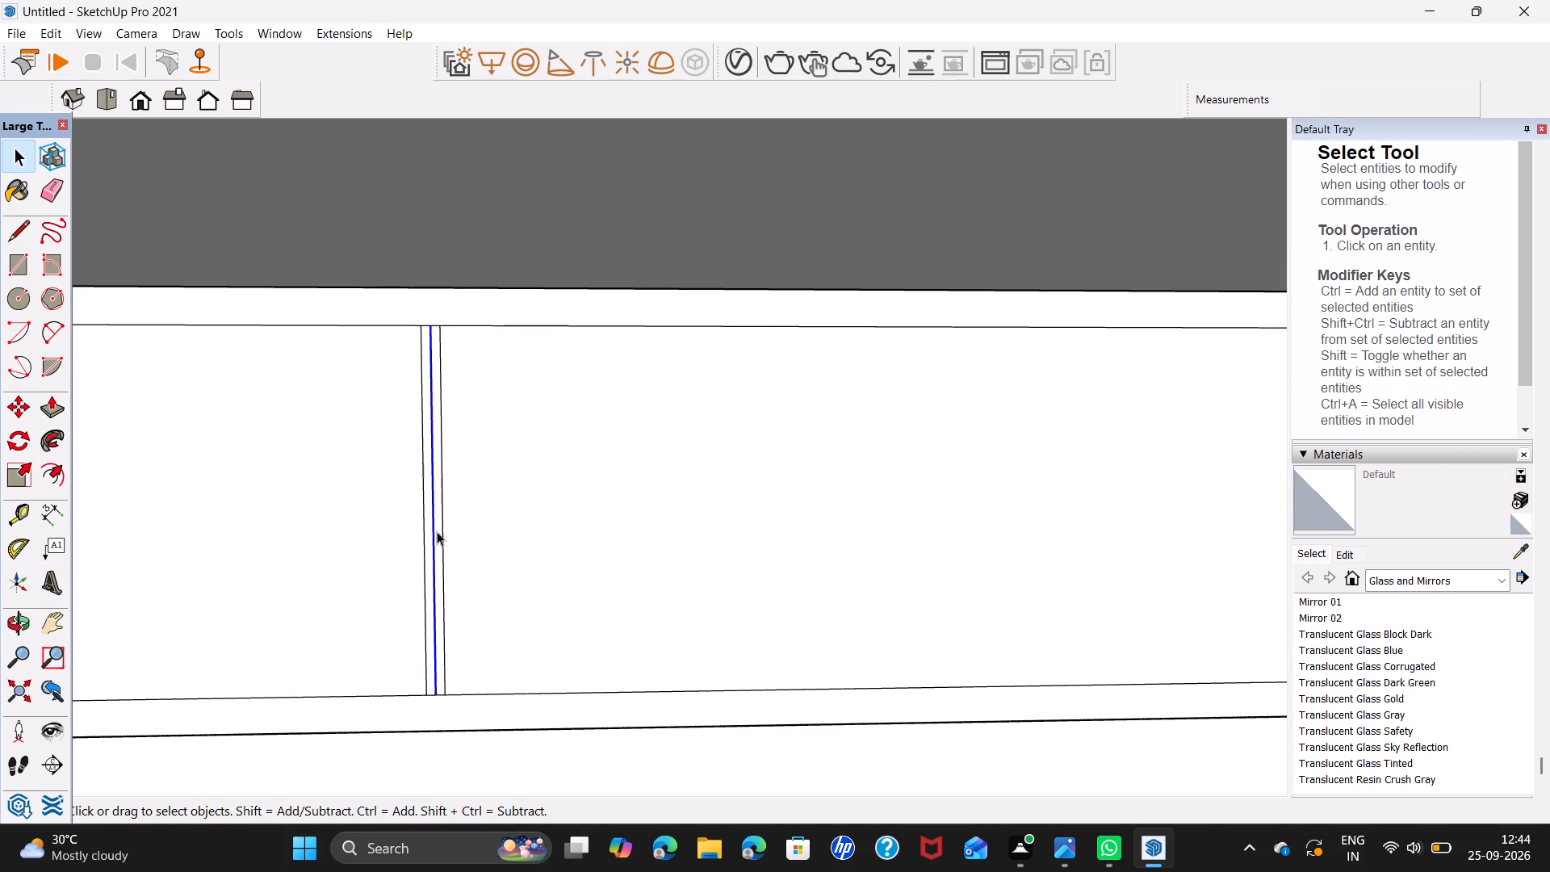
key(Delete)
click(432, 322)
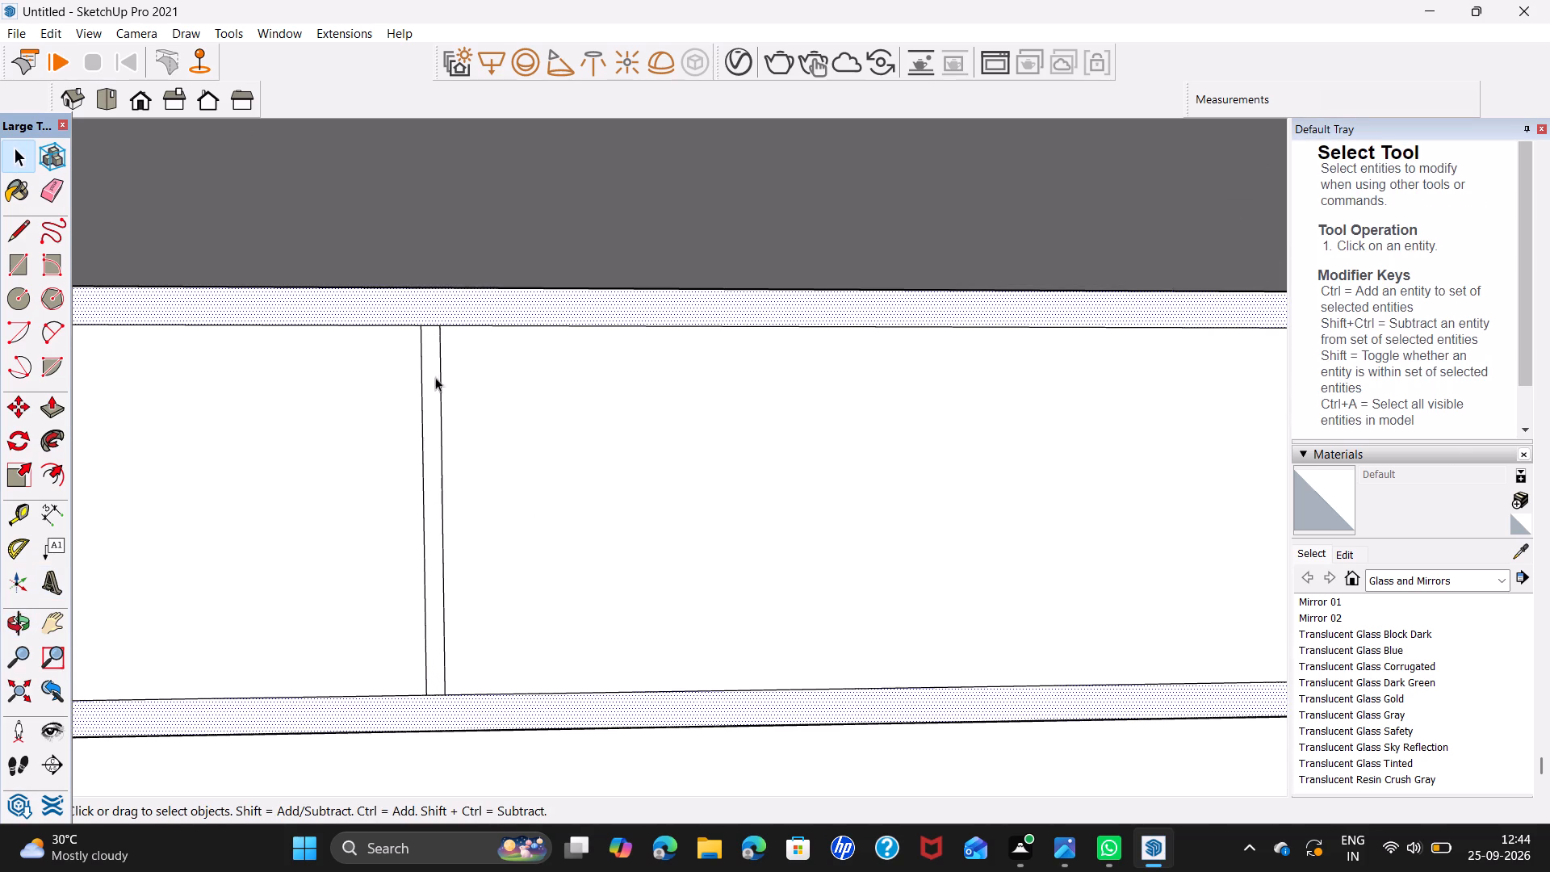
click(434, 324)
key(Delete)
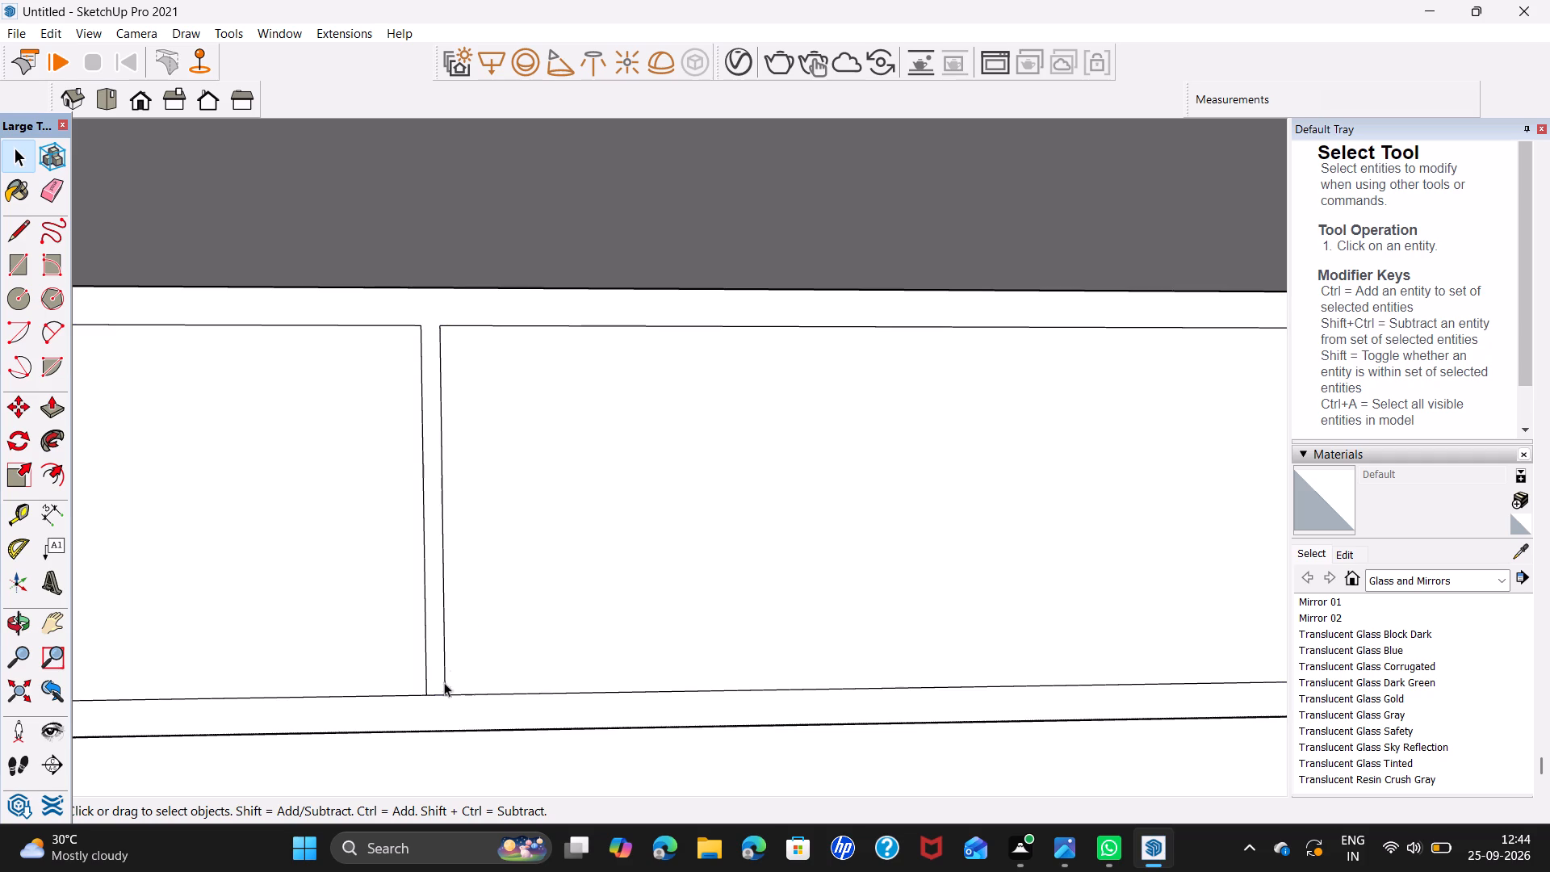
click(439, 693)
key(Delete)
Delete the centre line and the top and bottom end edges of the fourth divider strip, opening it into the frame.
middle_drag(291, 546, 1036, 564)
scroll(712, 561, down, 4)
shift+middle_drag(384, 556, 625, 553)
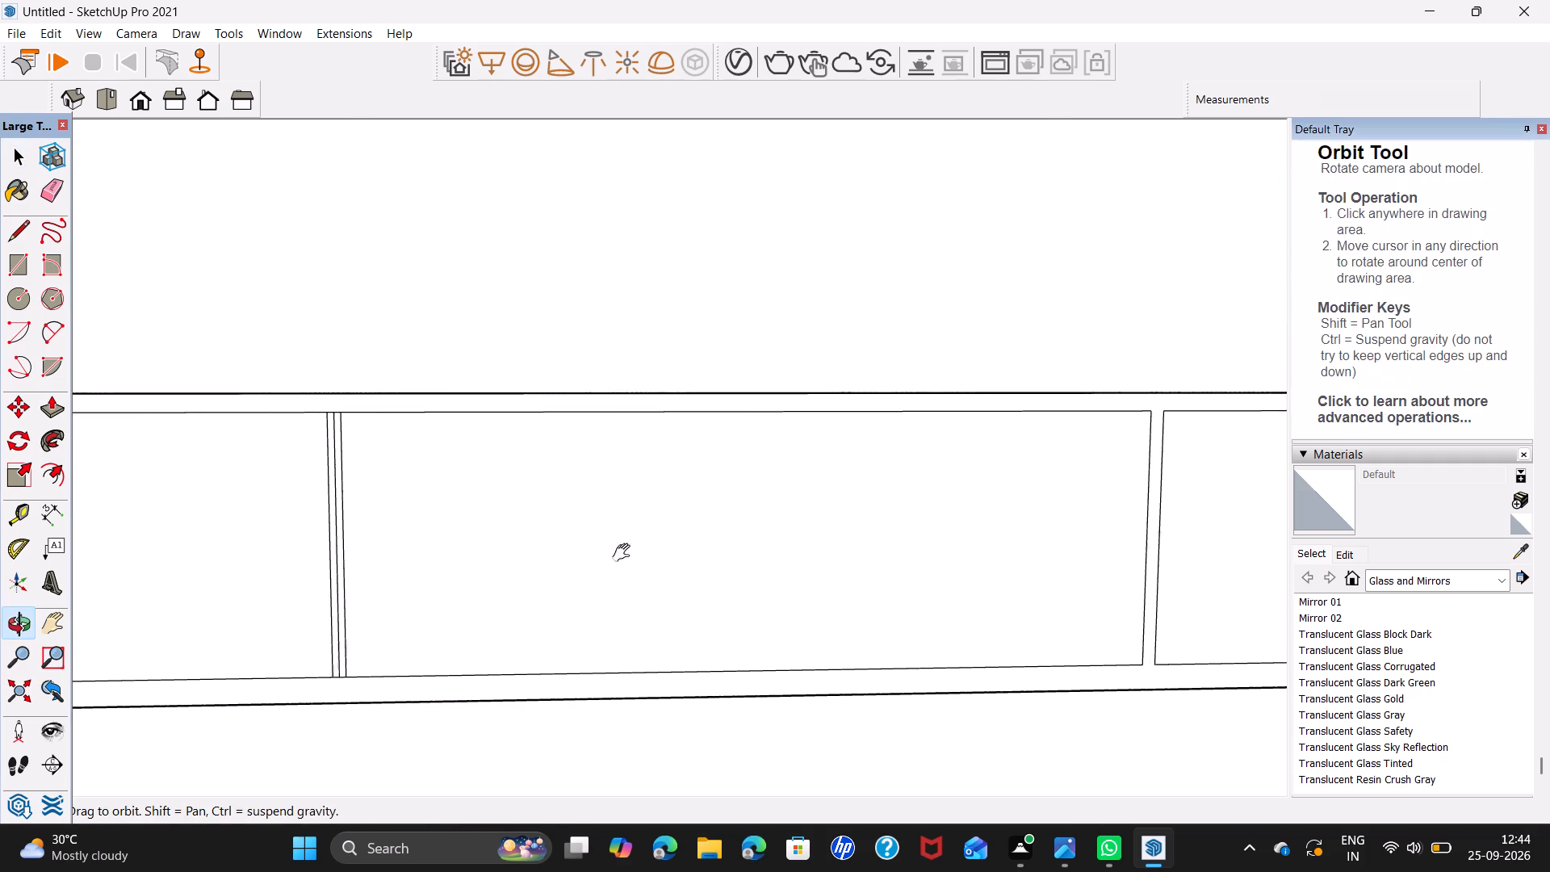
shift+middle_drag(625, 553, 663, 553)
scroll(470, 578, up, 3)
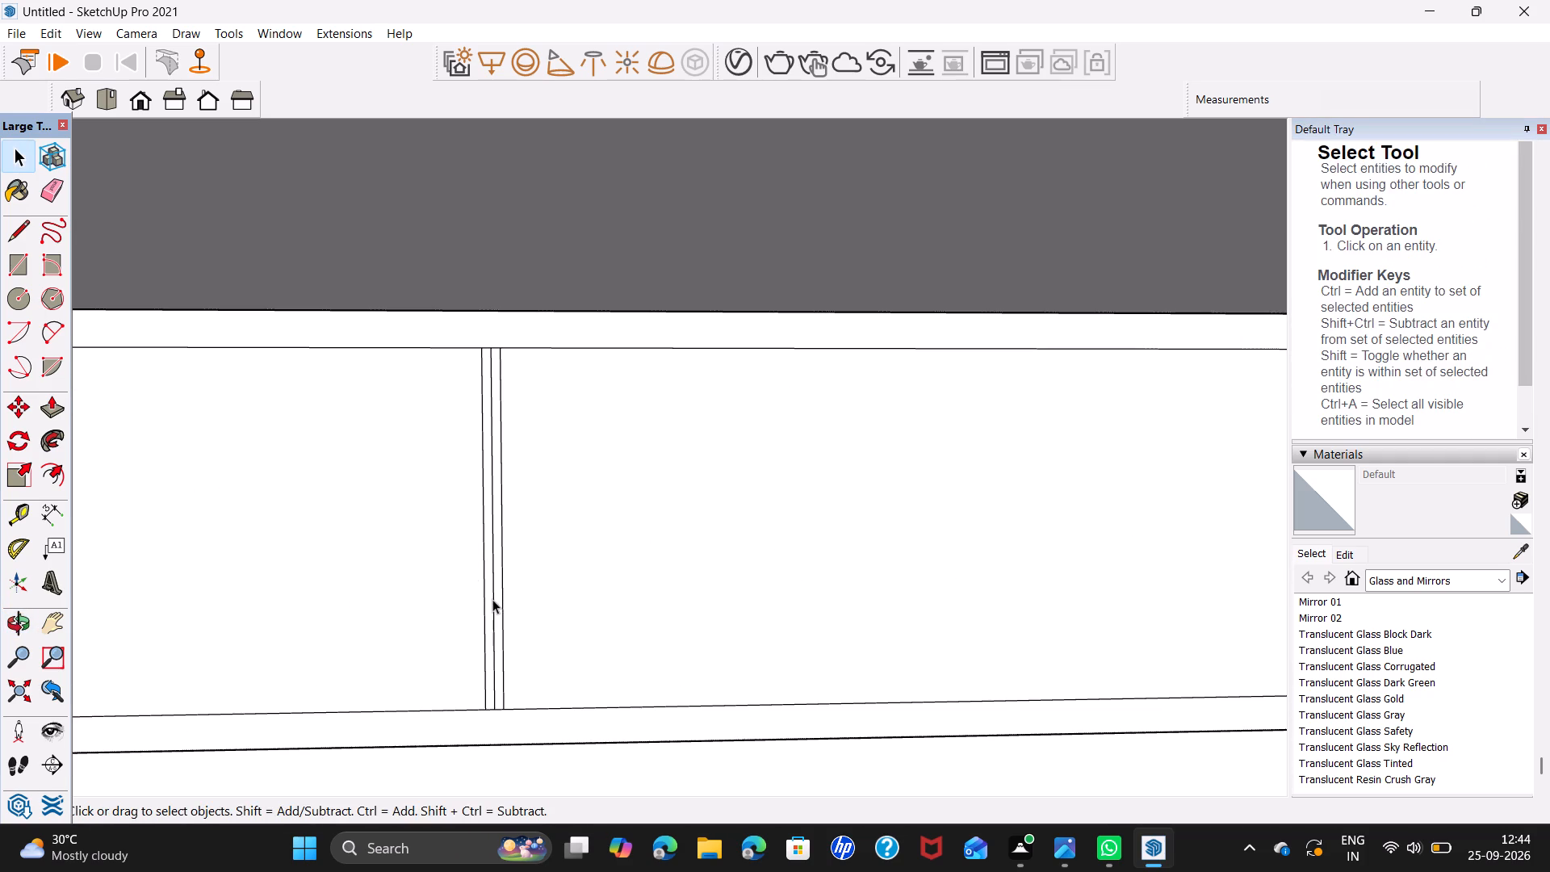
click(492, 599)
key(Delete)
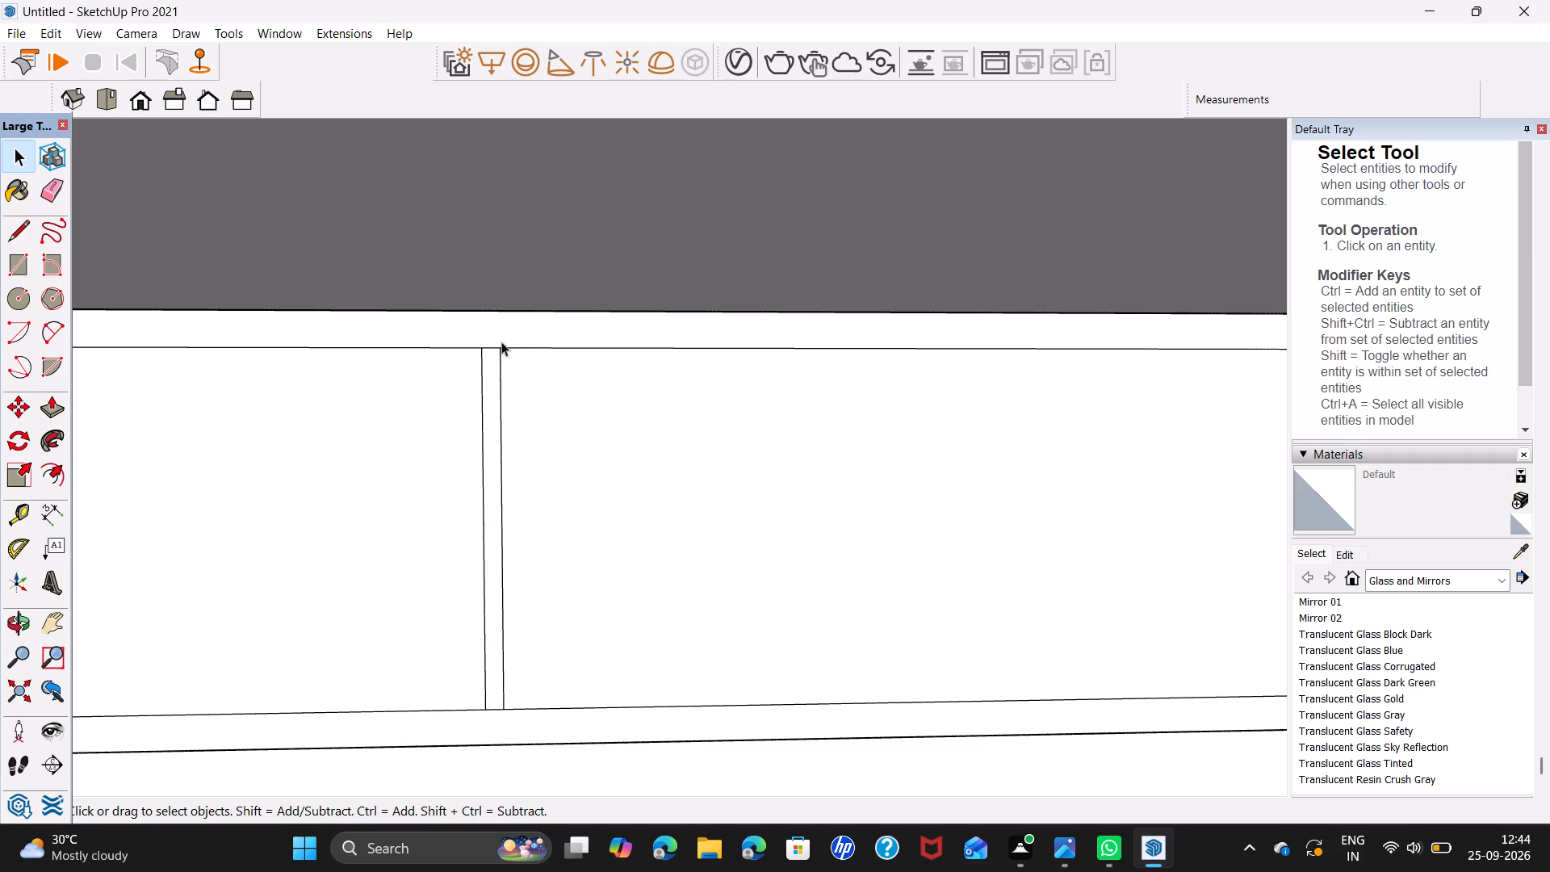
click(496, 346)
key(Delete)
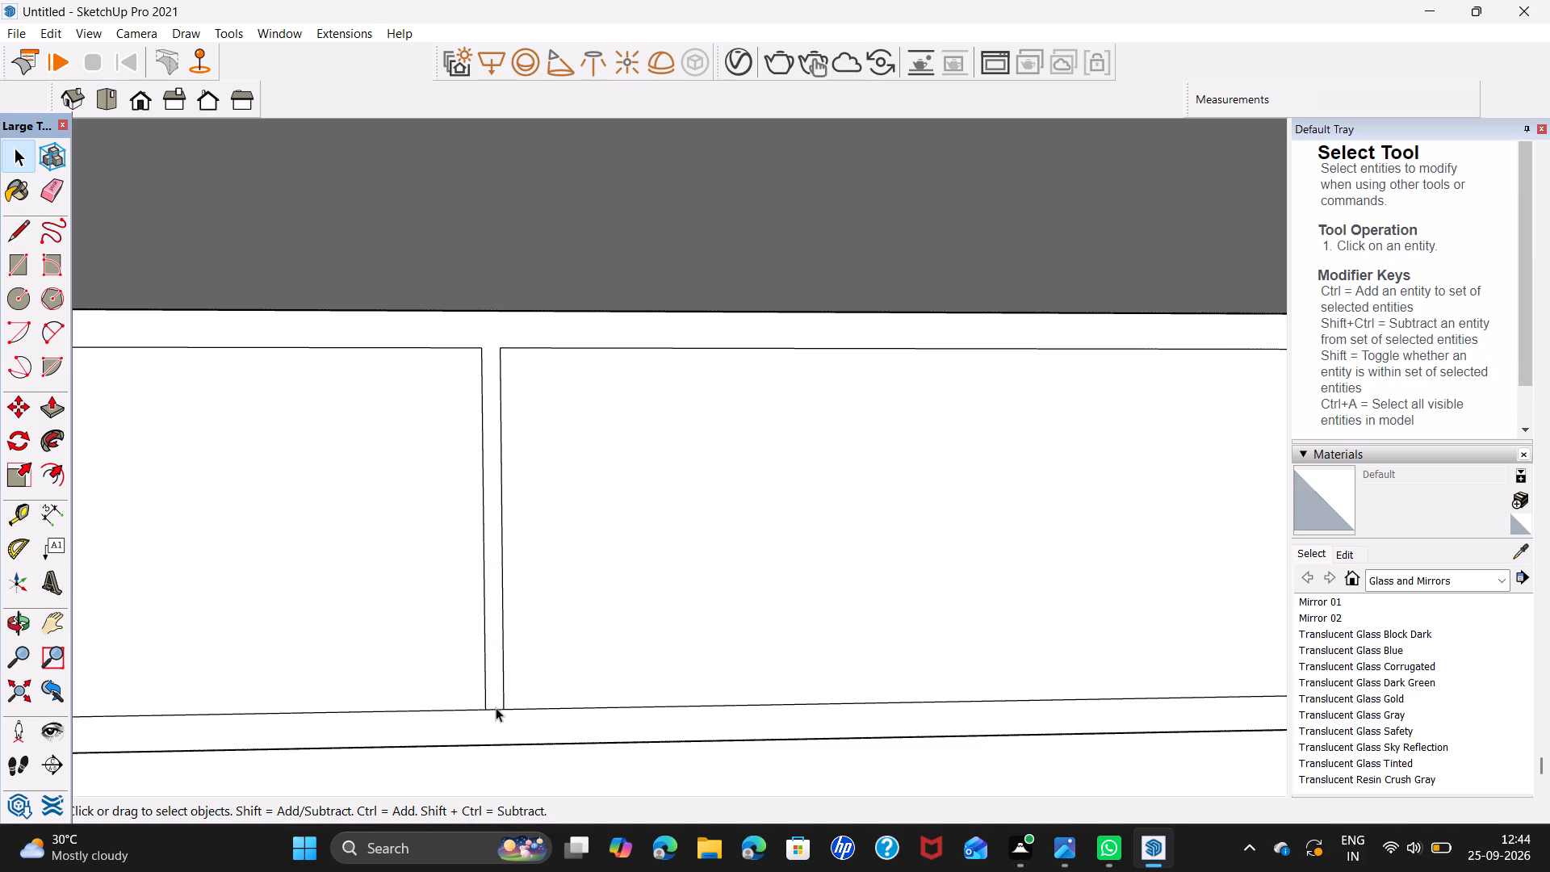
click(496, 707)
key(Delete)
Delete the centre line and the top and bottom end edges of the third divider strip, opening it into the frame.
middle_drag(304, 568, 331, 575)
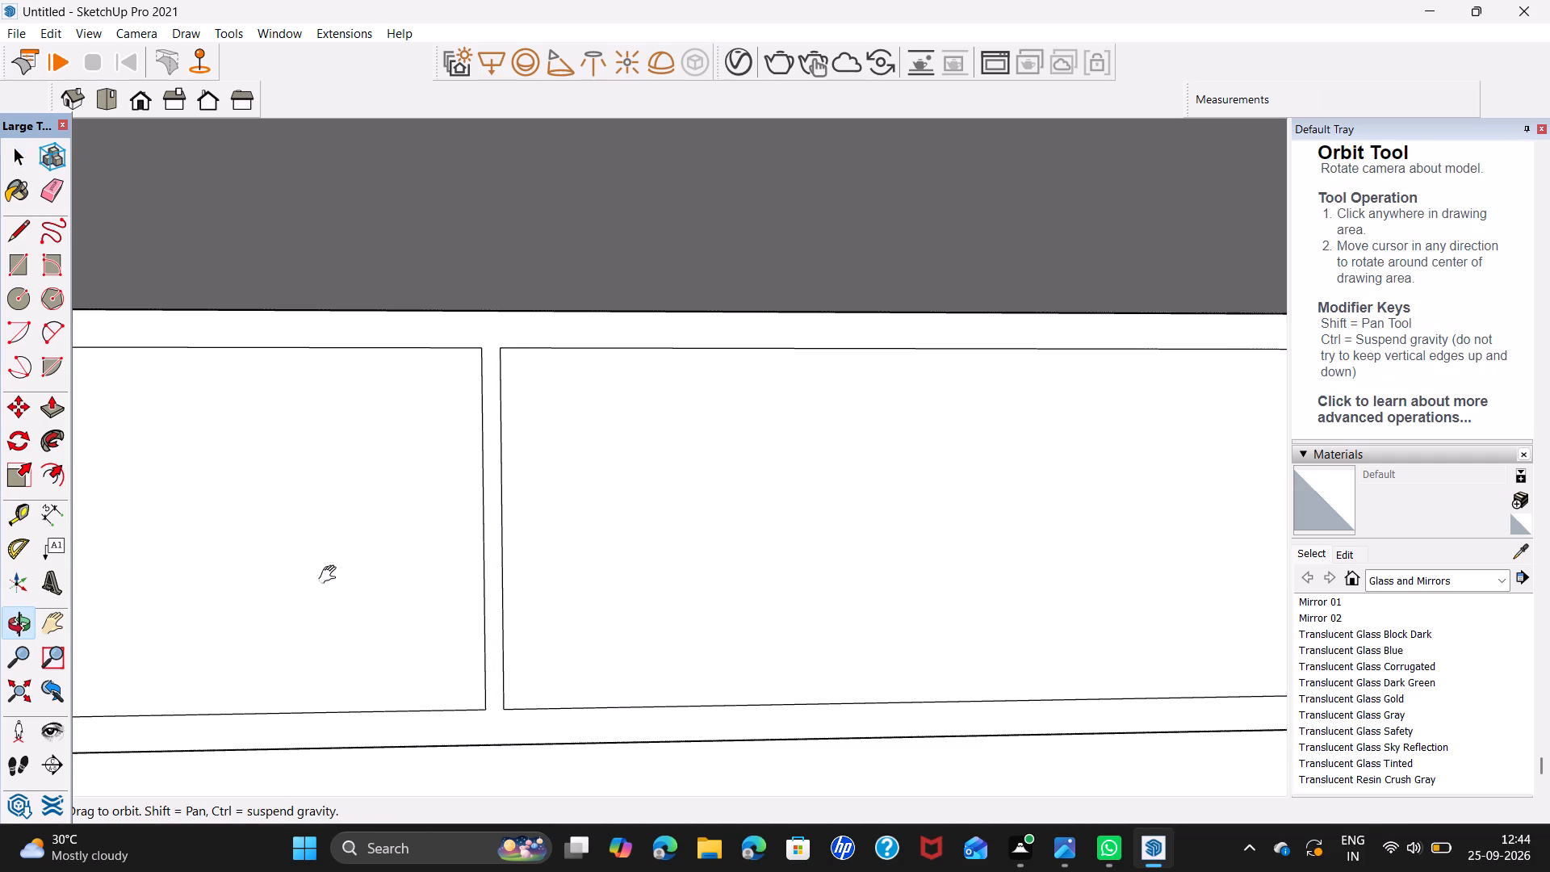
middle_drag(331, 575, 1128, 586)
middle_drag(195, 585, 494, 590)
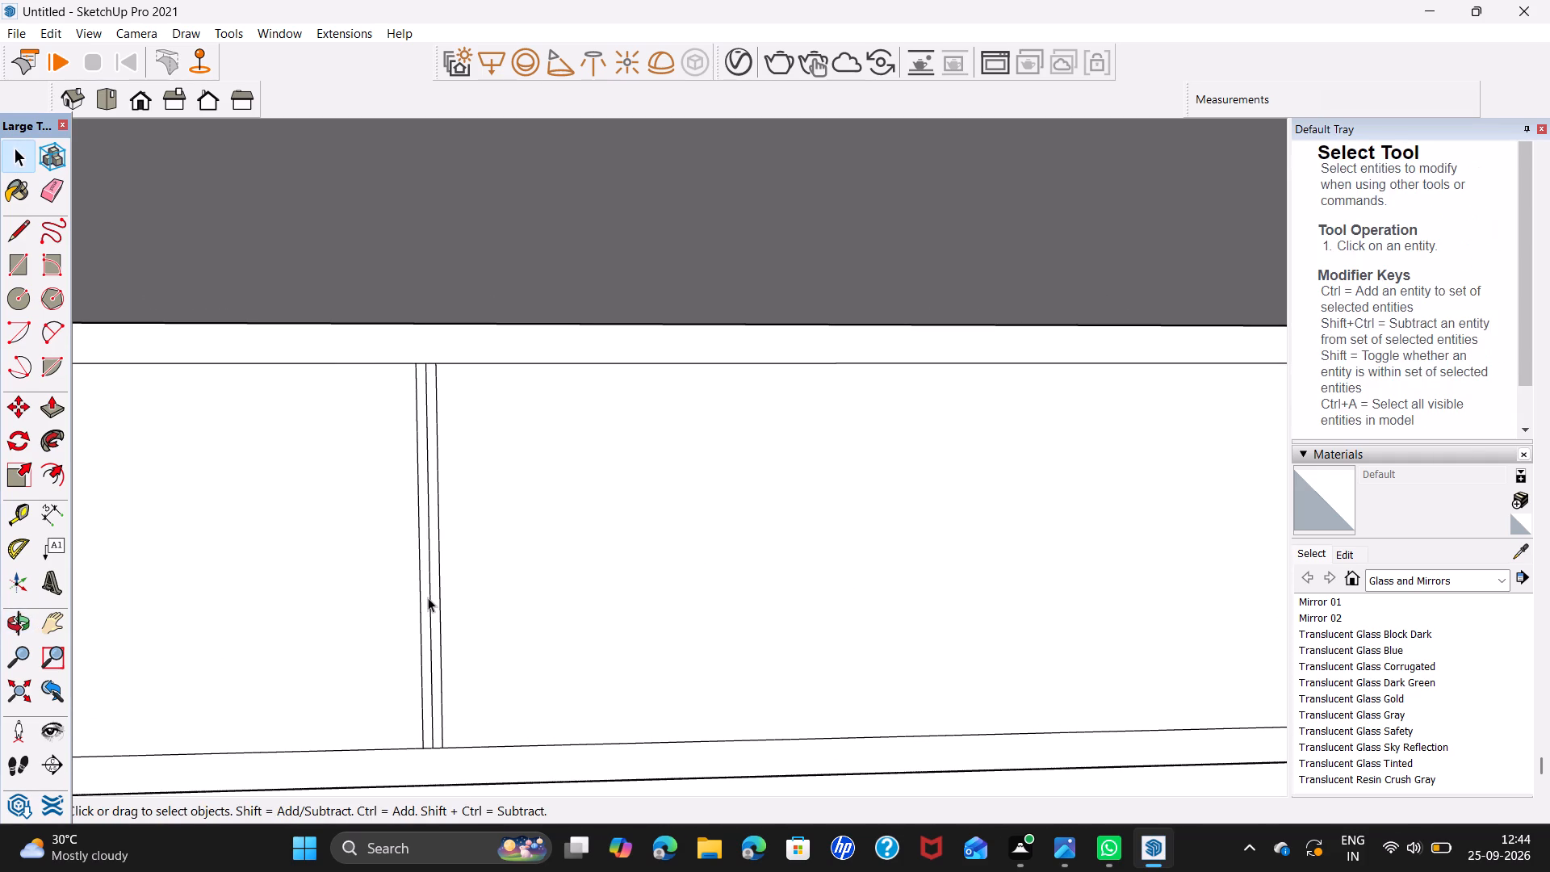
click(427, 602)
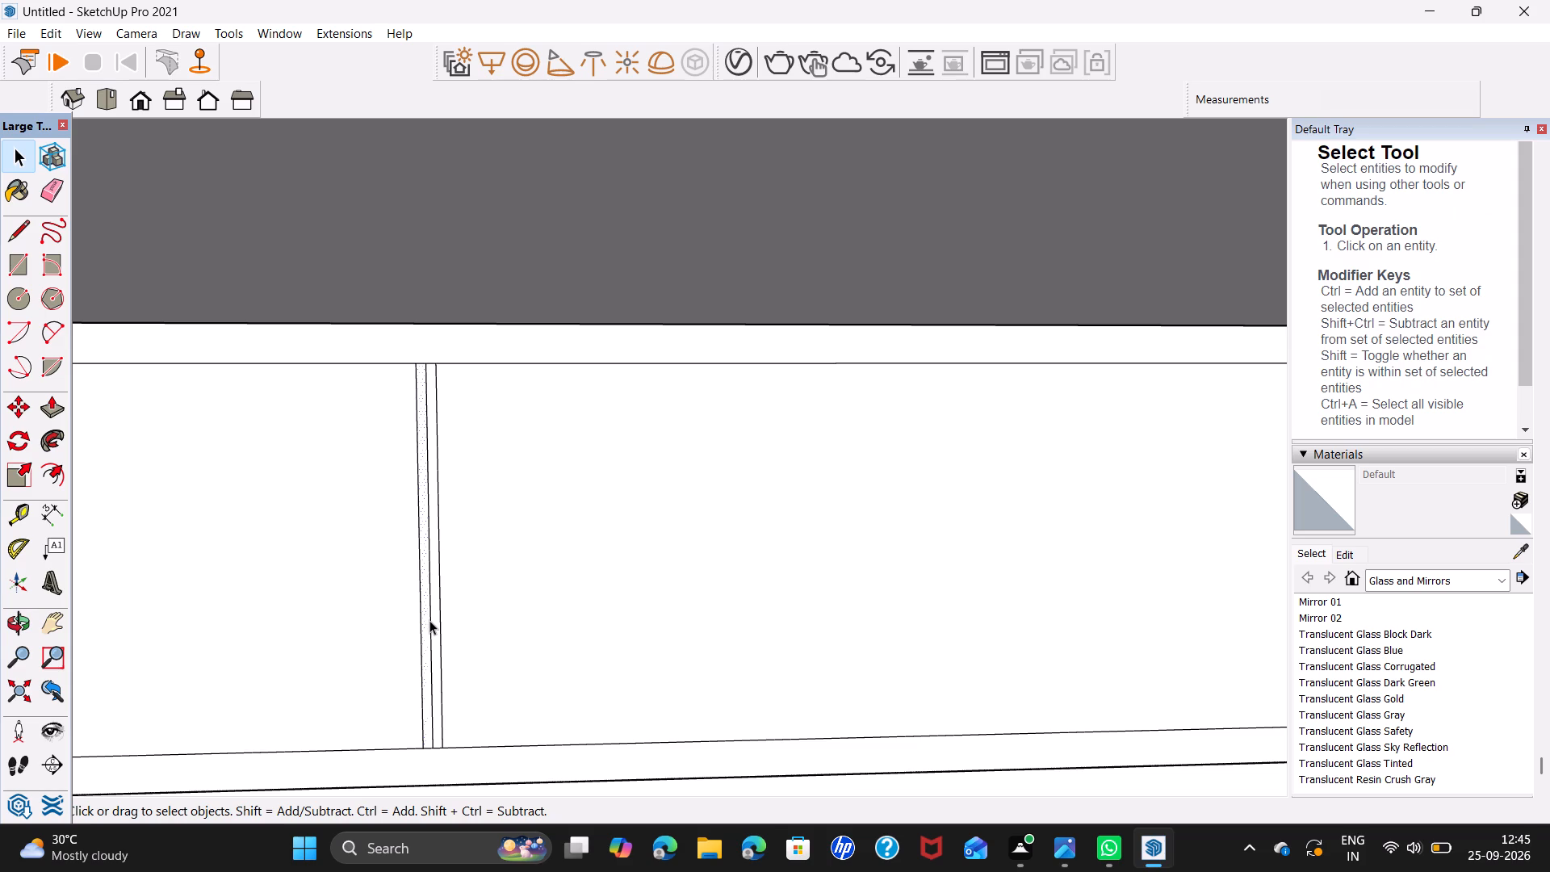
click(429, 620)
key(Delete)
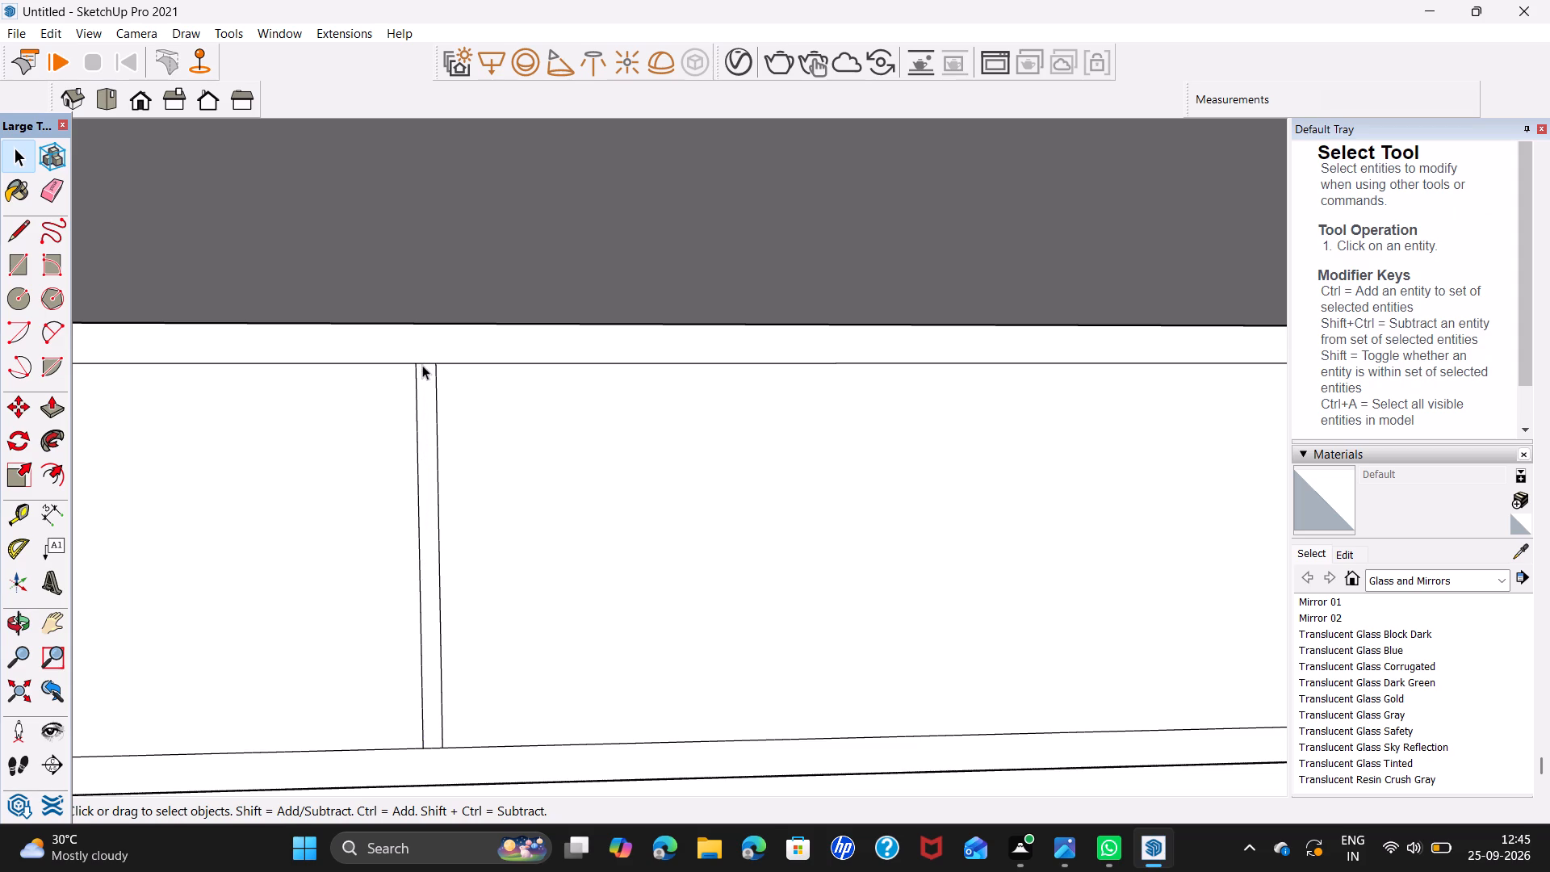
click(422, 365)
key(Delete)
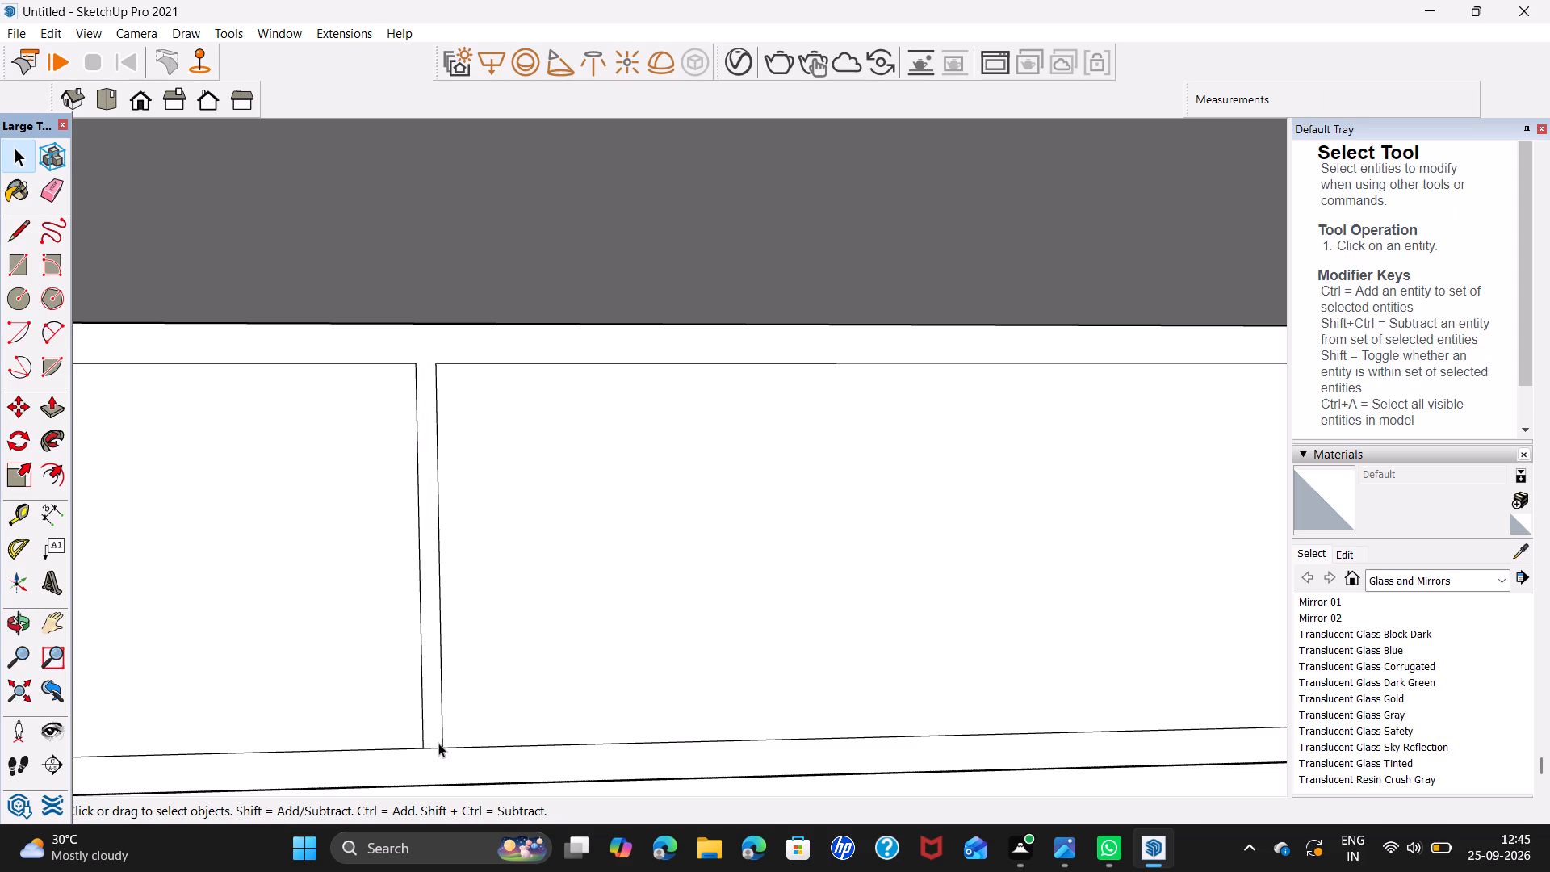
click(434, 747)
key(Delete)
Delete the centre line and the top and bottom end edges of the second divider strip, opening it into the frame.
shift+middle_drag(265, 543, 1062, 594)
middle_drag(795, 644, 796, 559)
shift+middle_drag(258, 614, 426, 623)
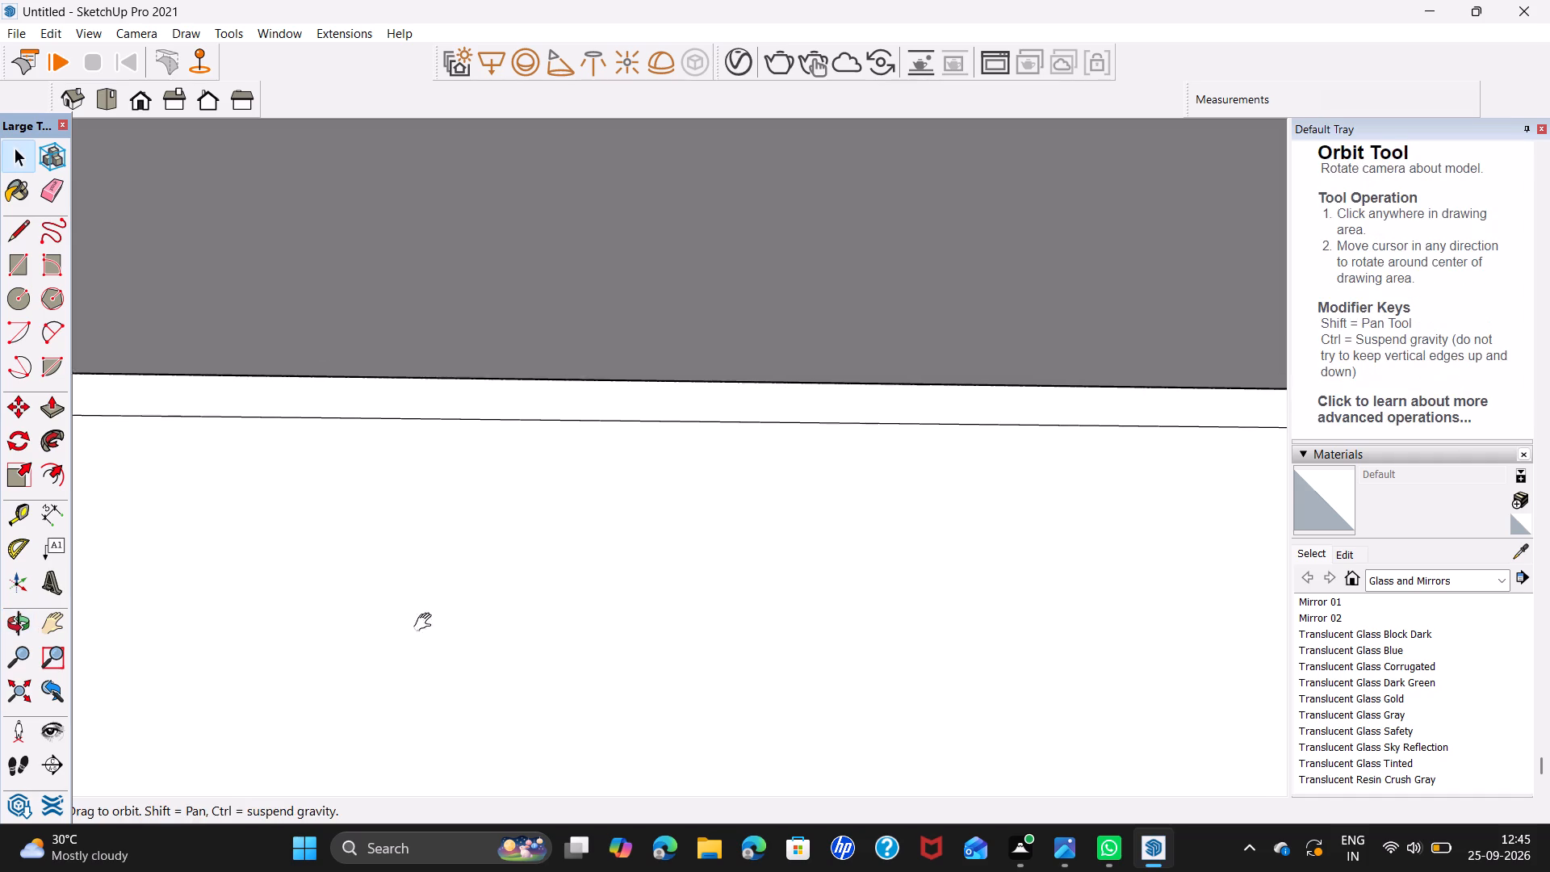
shift+middle_drag(426, 623, 793, 621)
click(459, 627)
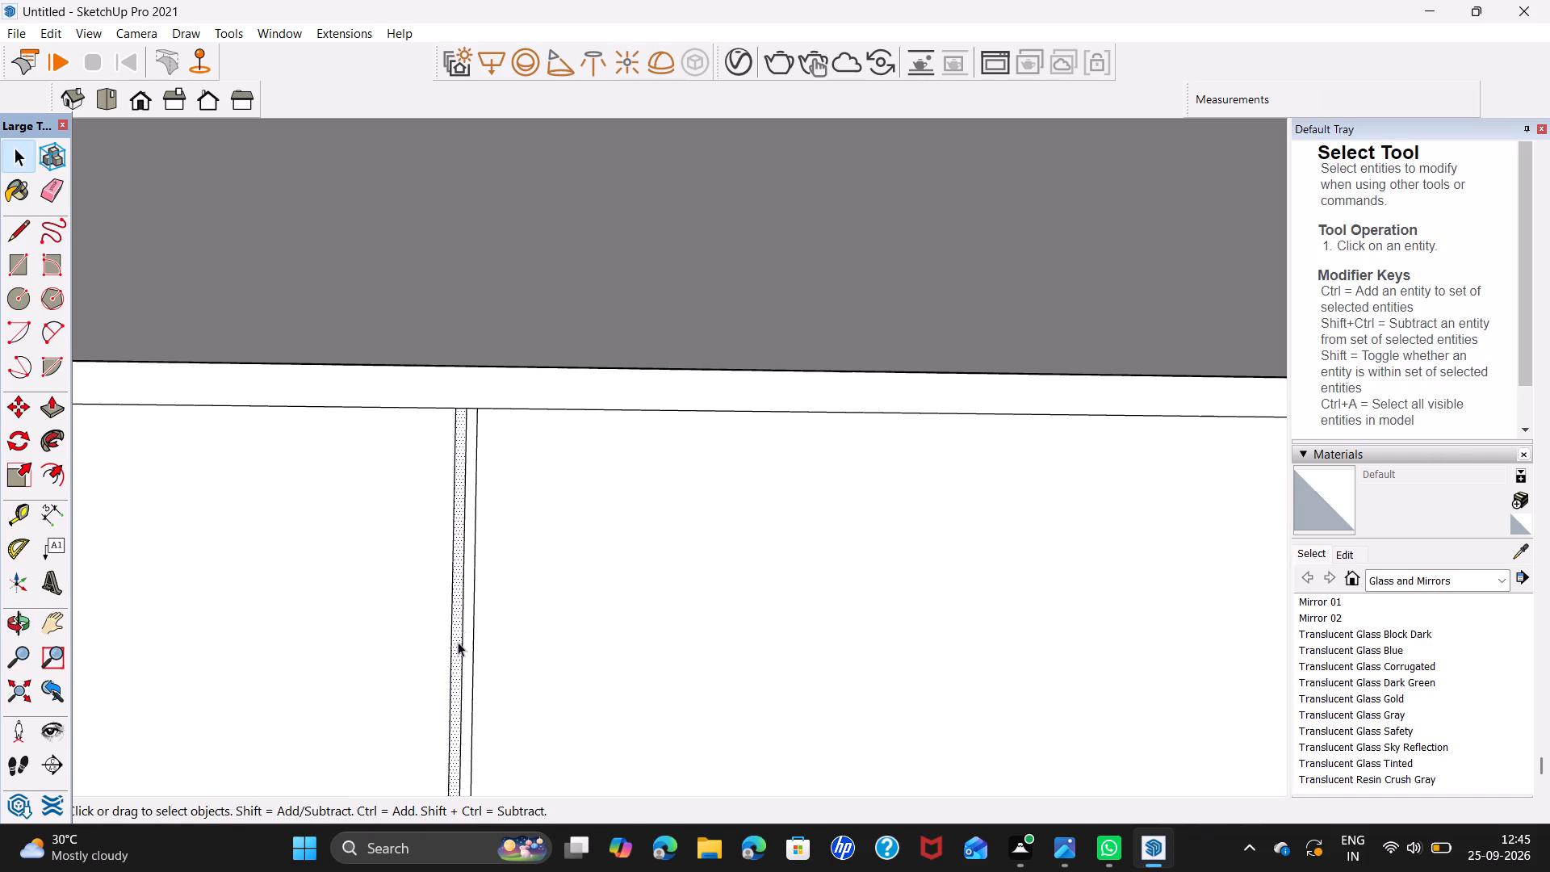
click(459, 651)
key(Delete)
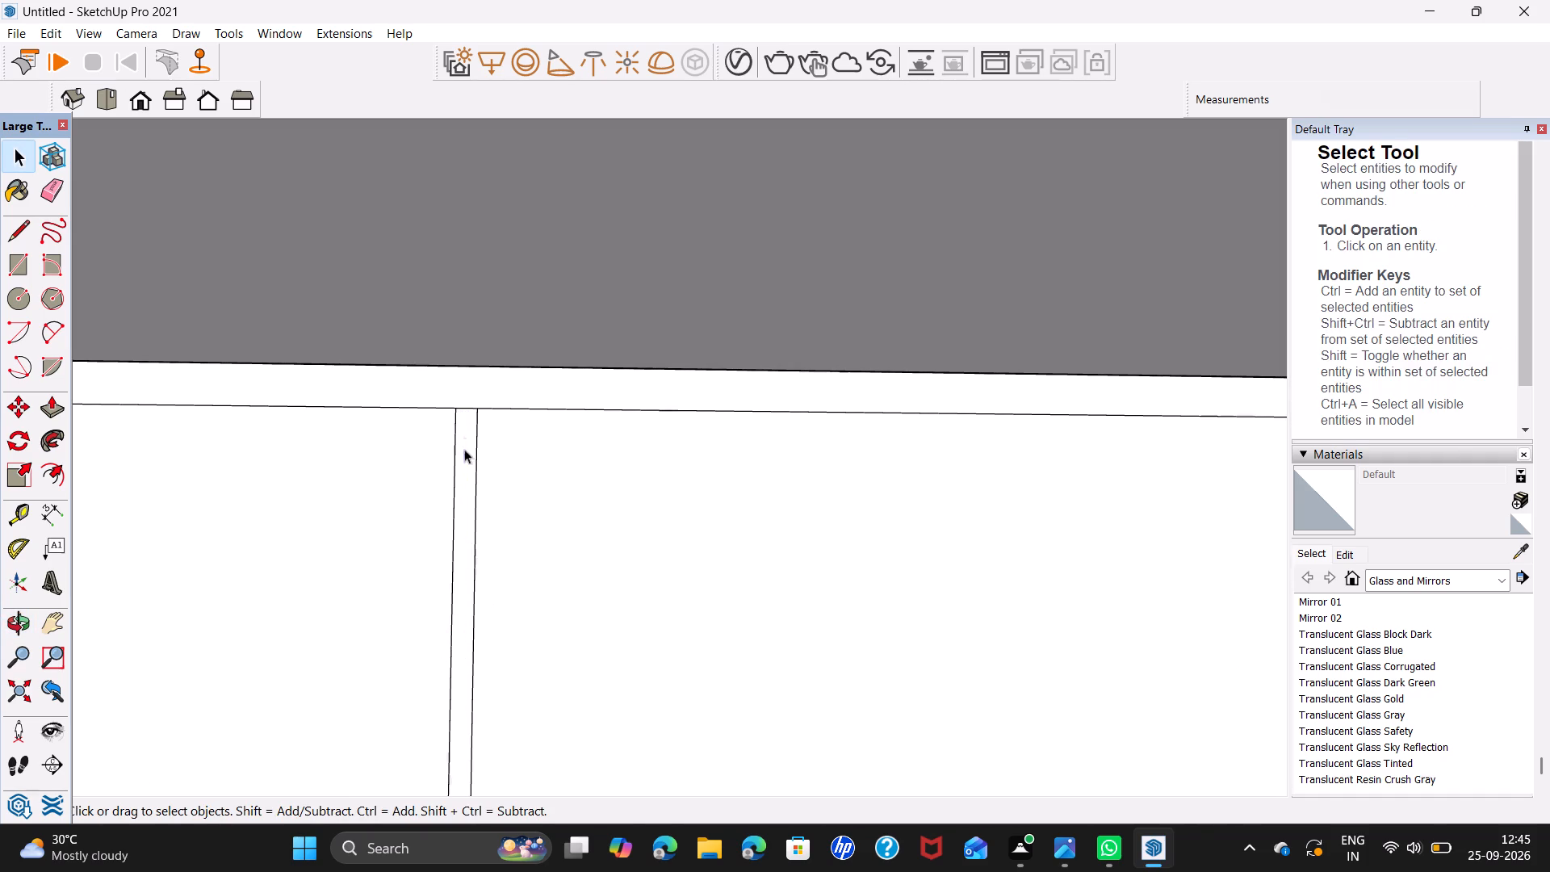
click(460, 408)
key(Delete)
middle_drag(512, 648, 507, 505)
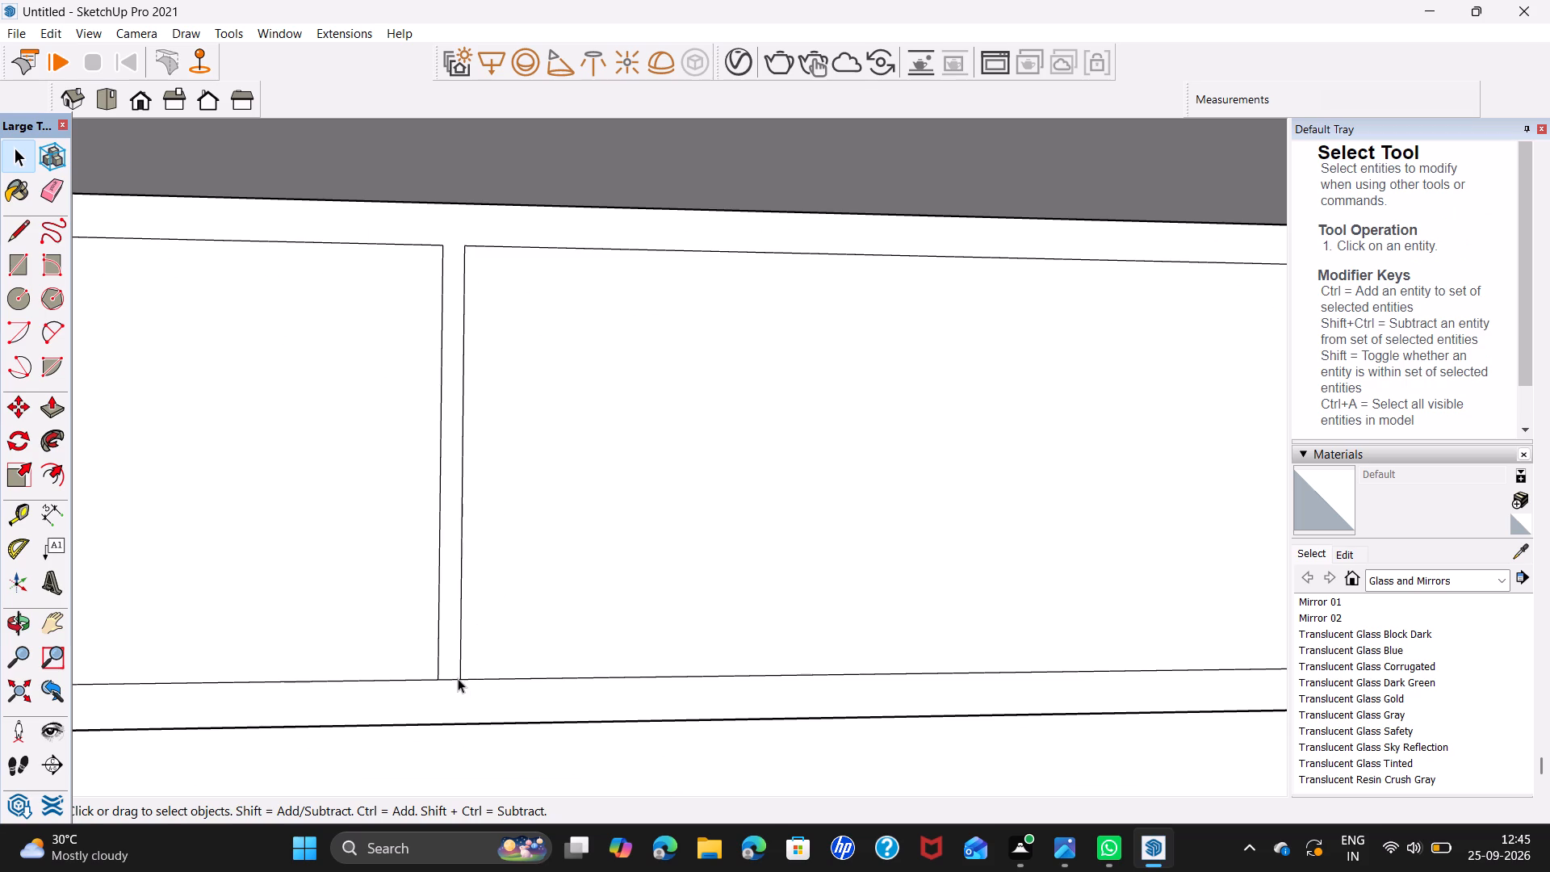
click(457, 678)
key(Delete)
Delete the top and bottom end edges of the first divider strip, merging it with the surrounding frame.
middle_drag(313, 580, 1198, 645)
scroll(496, 630, down, 3)
shift+middle_drag(260, 615, 513, 633)
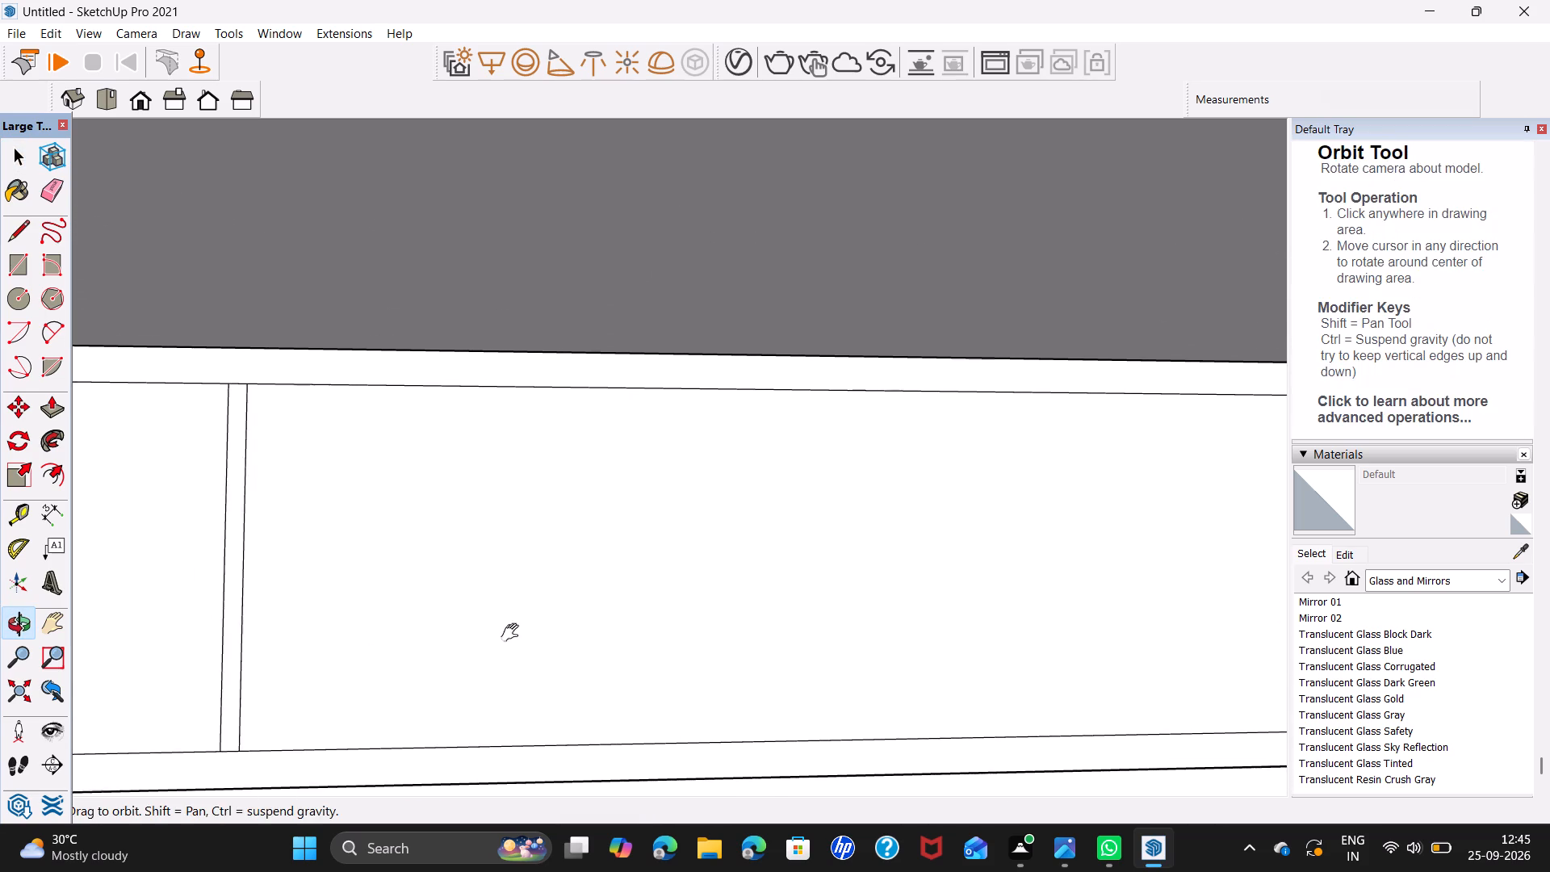
shift+middle_drag(513, 633, 784, 641)
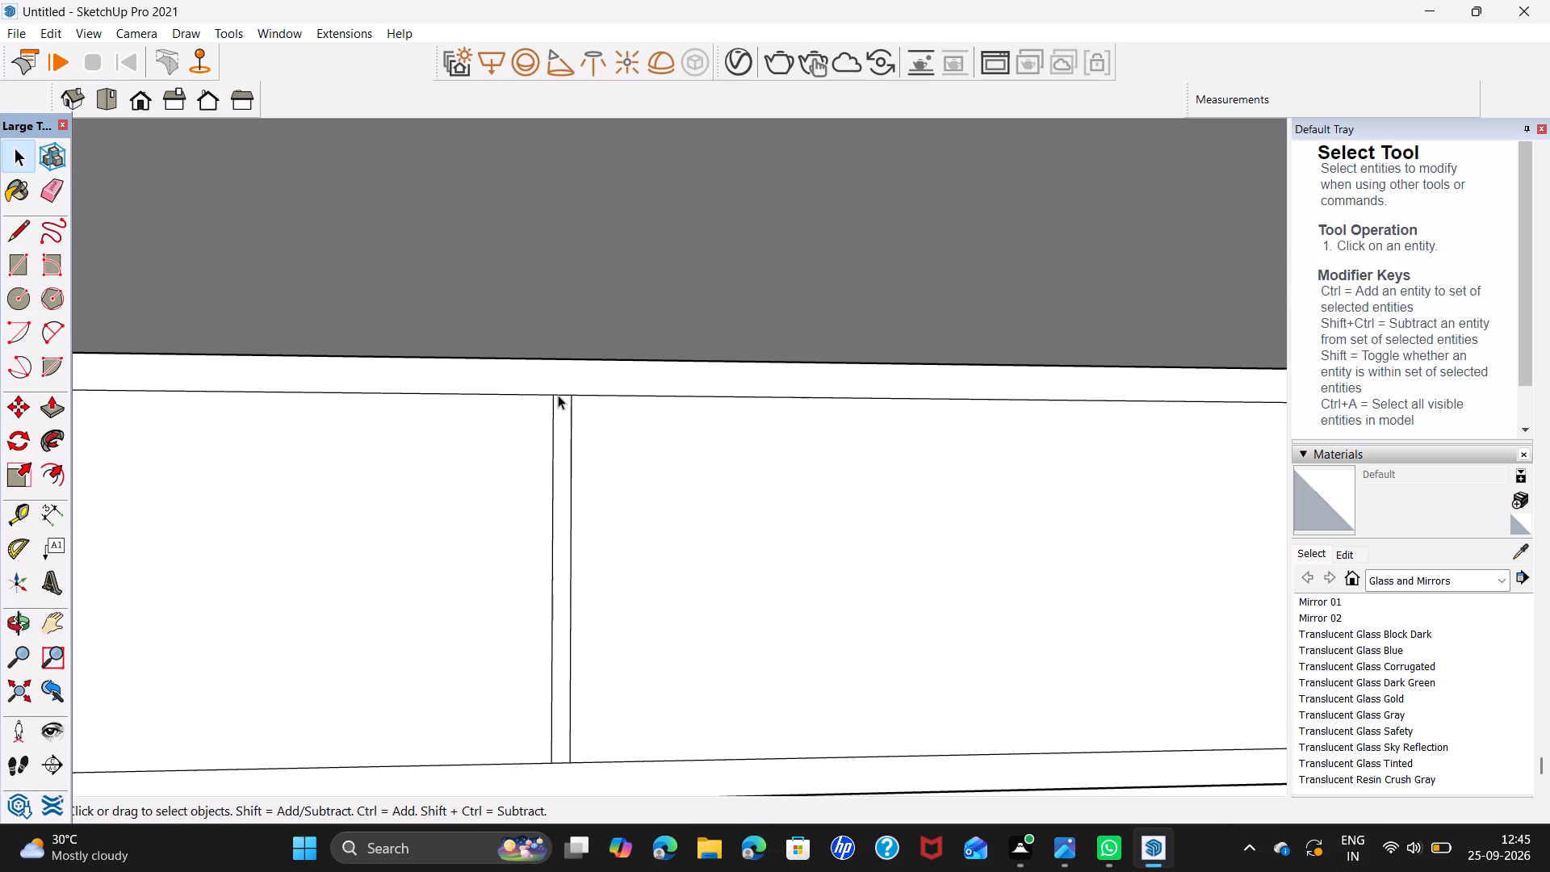
click(559, 394)
key(Delete)
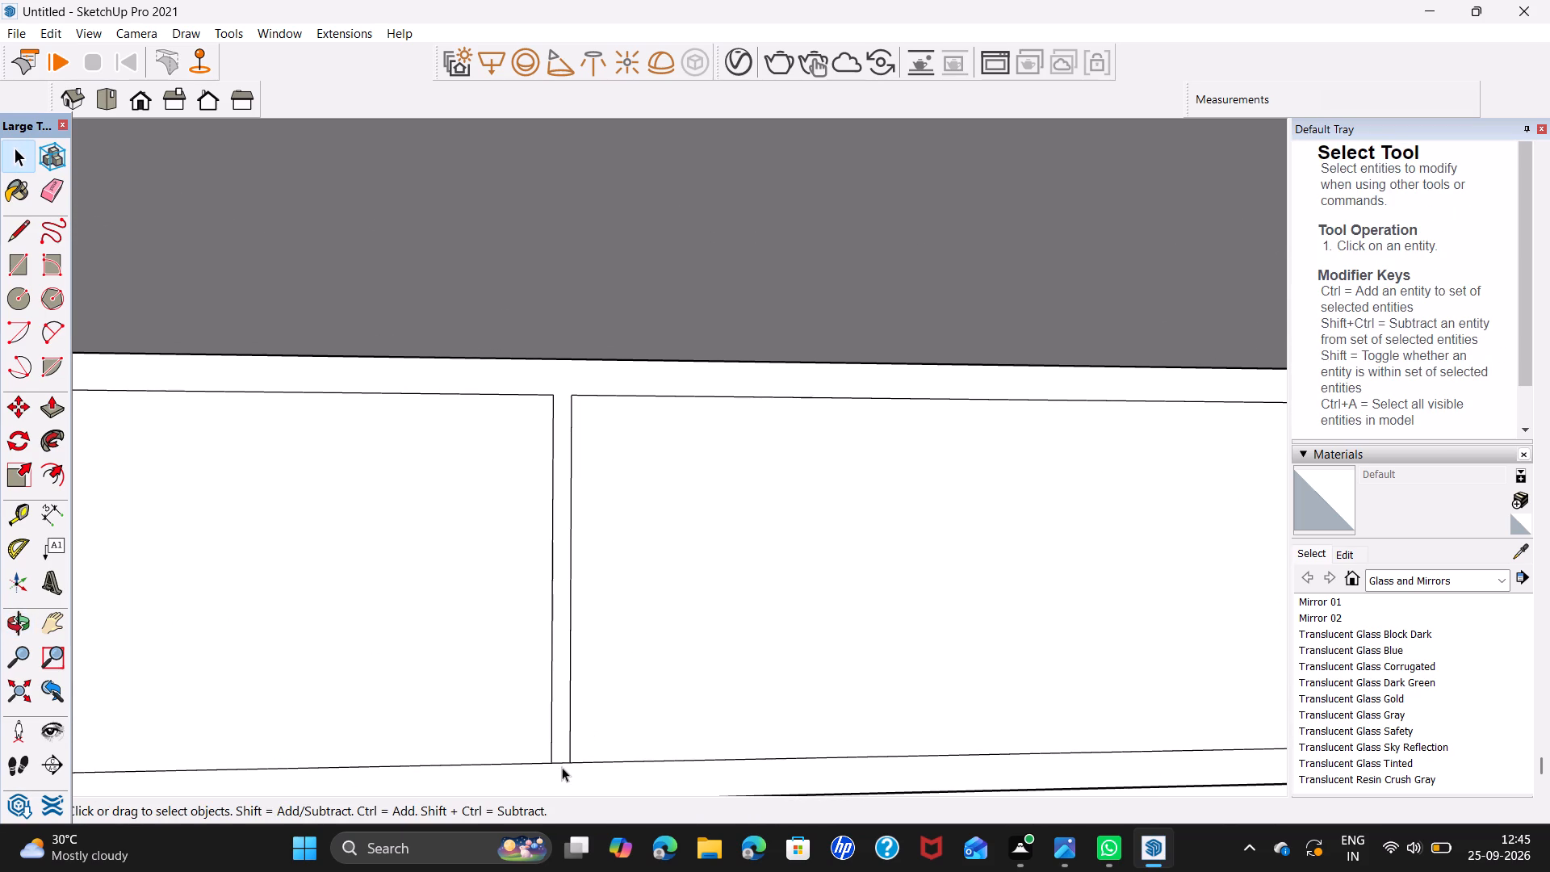
click(566, 762)
key(Delete)
Extrude the merged frame and dividers of the 2' high unit by 1'6" with Push/Pull to form open shelf compartments.
scroll(383, 571, down, 4)
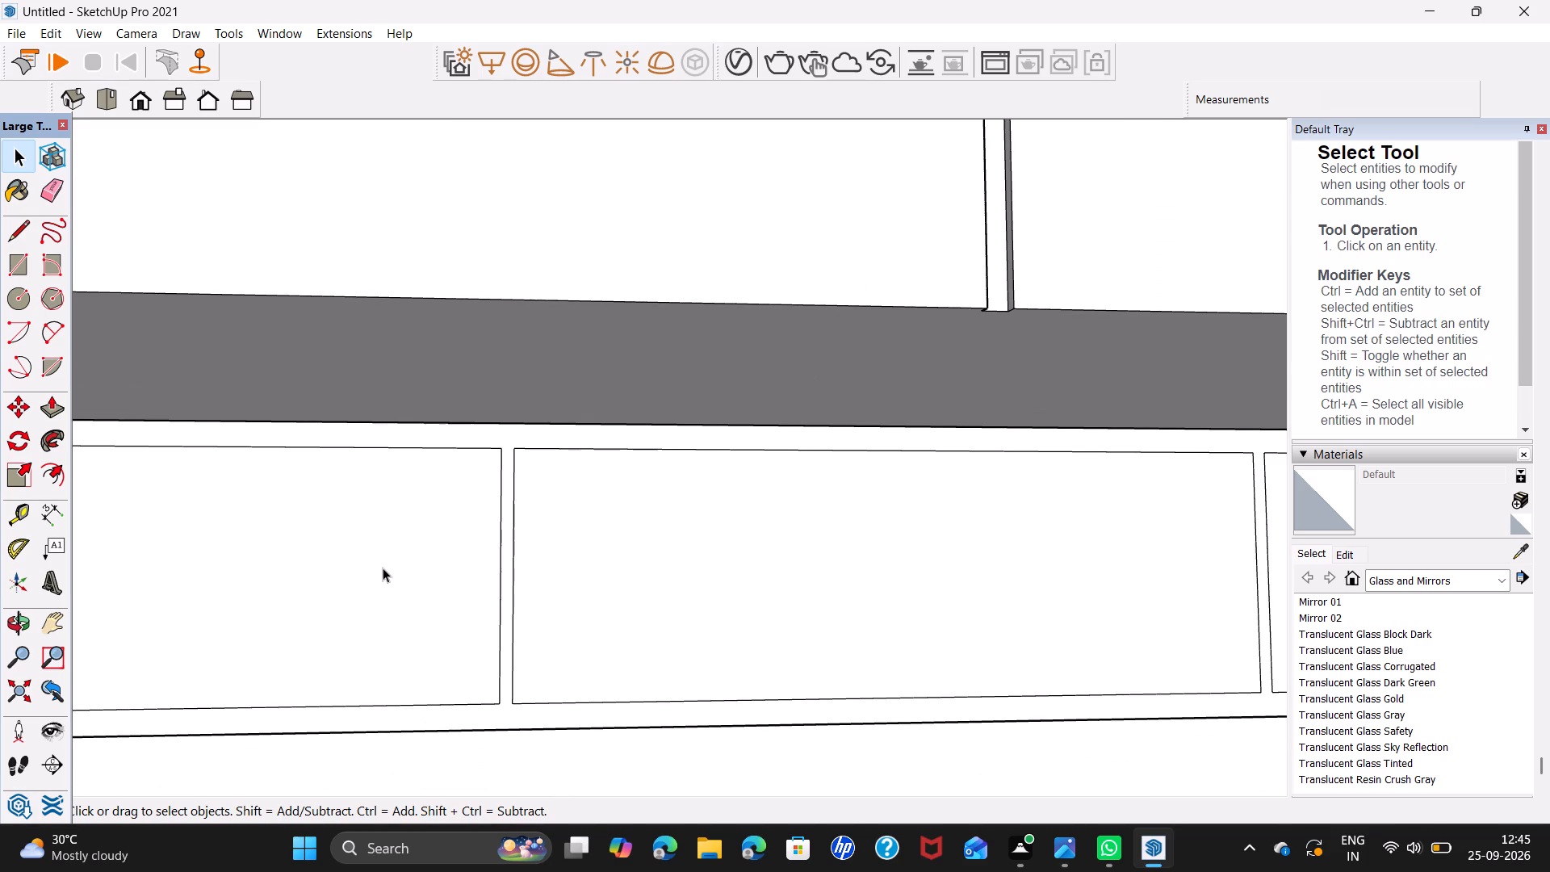
middle_drag(382, 568, 945, 557)
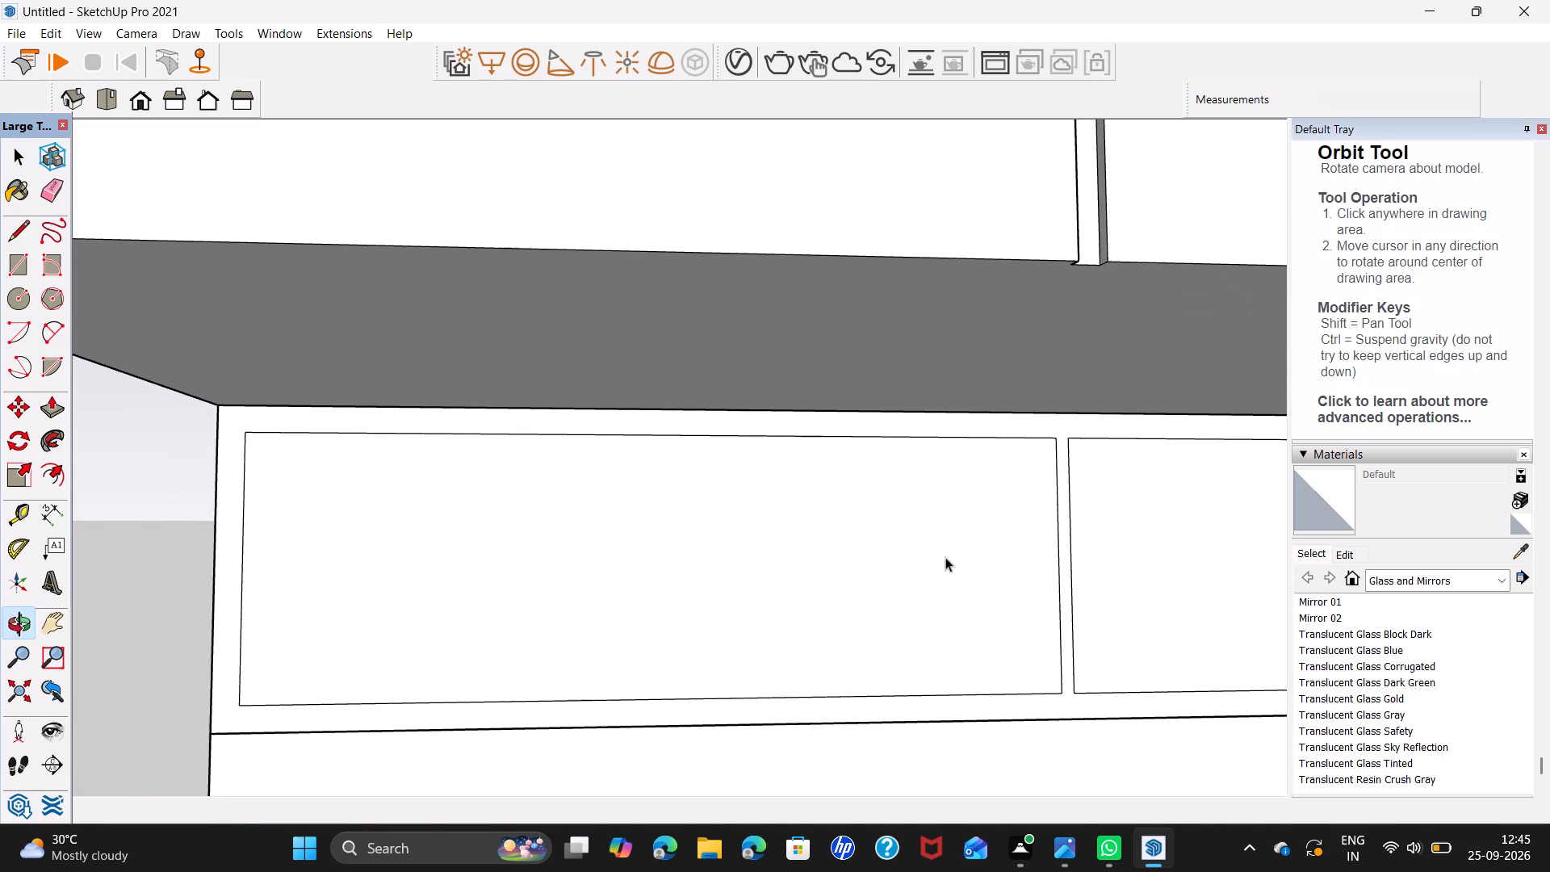
key(p)
click(481, 715)
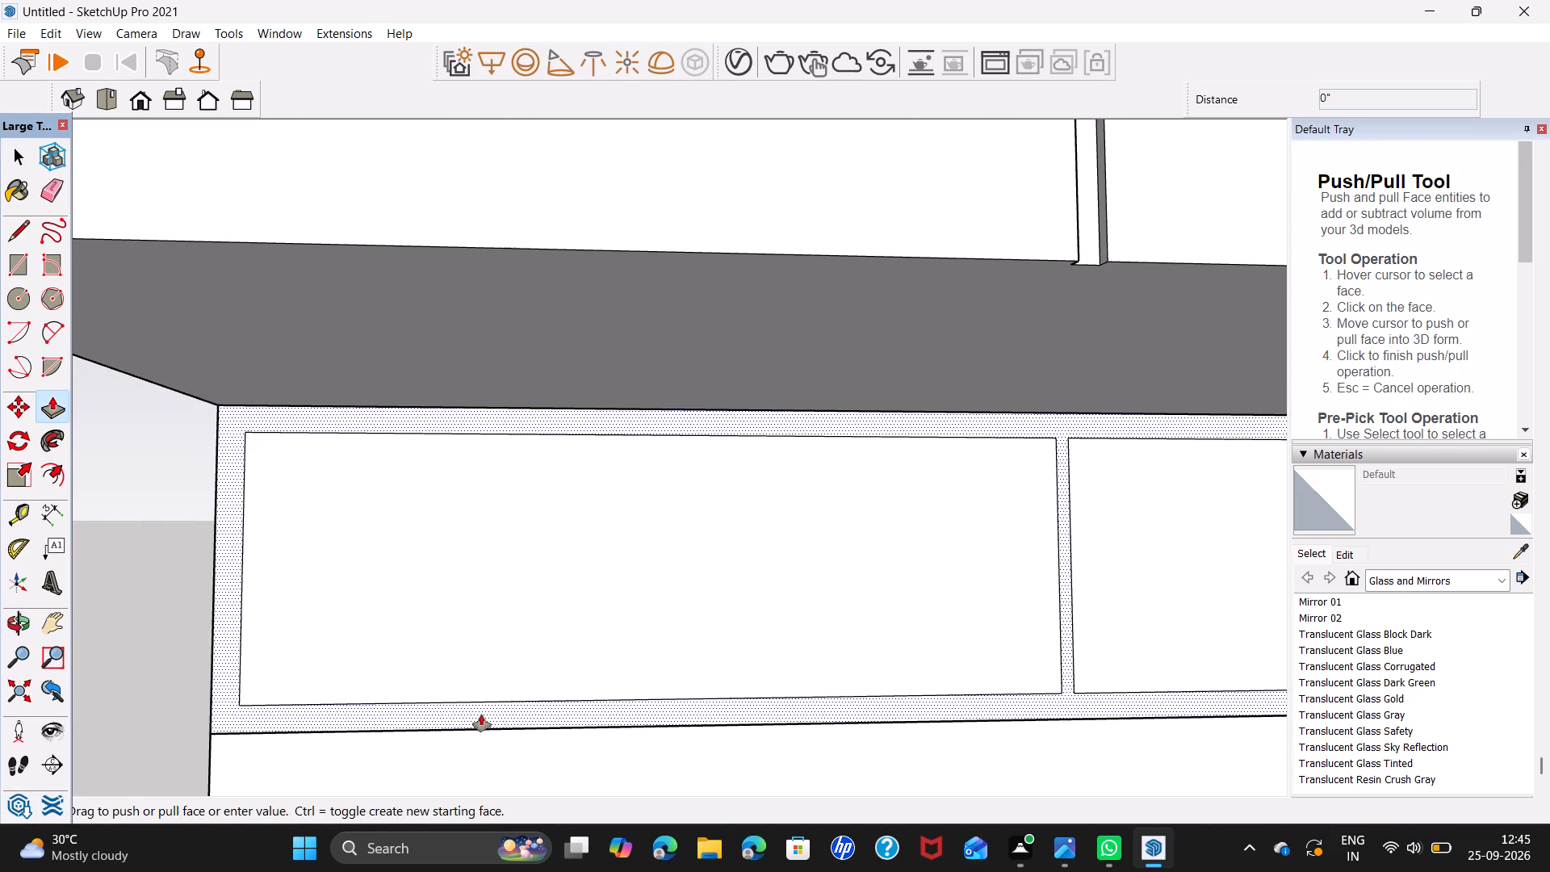
text(1')
key(6)
key(Return)
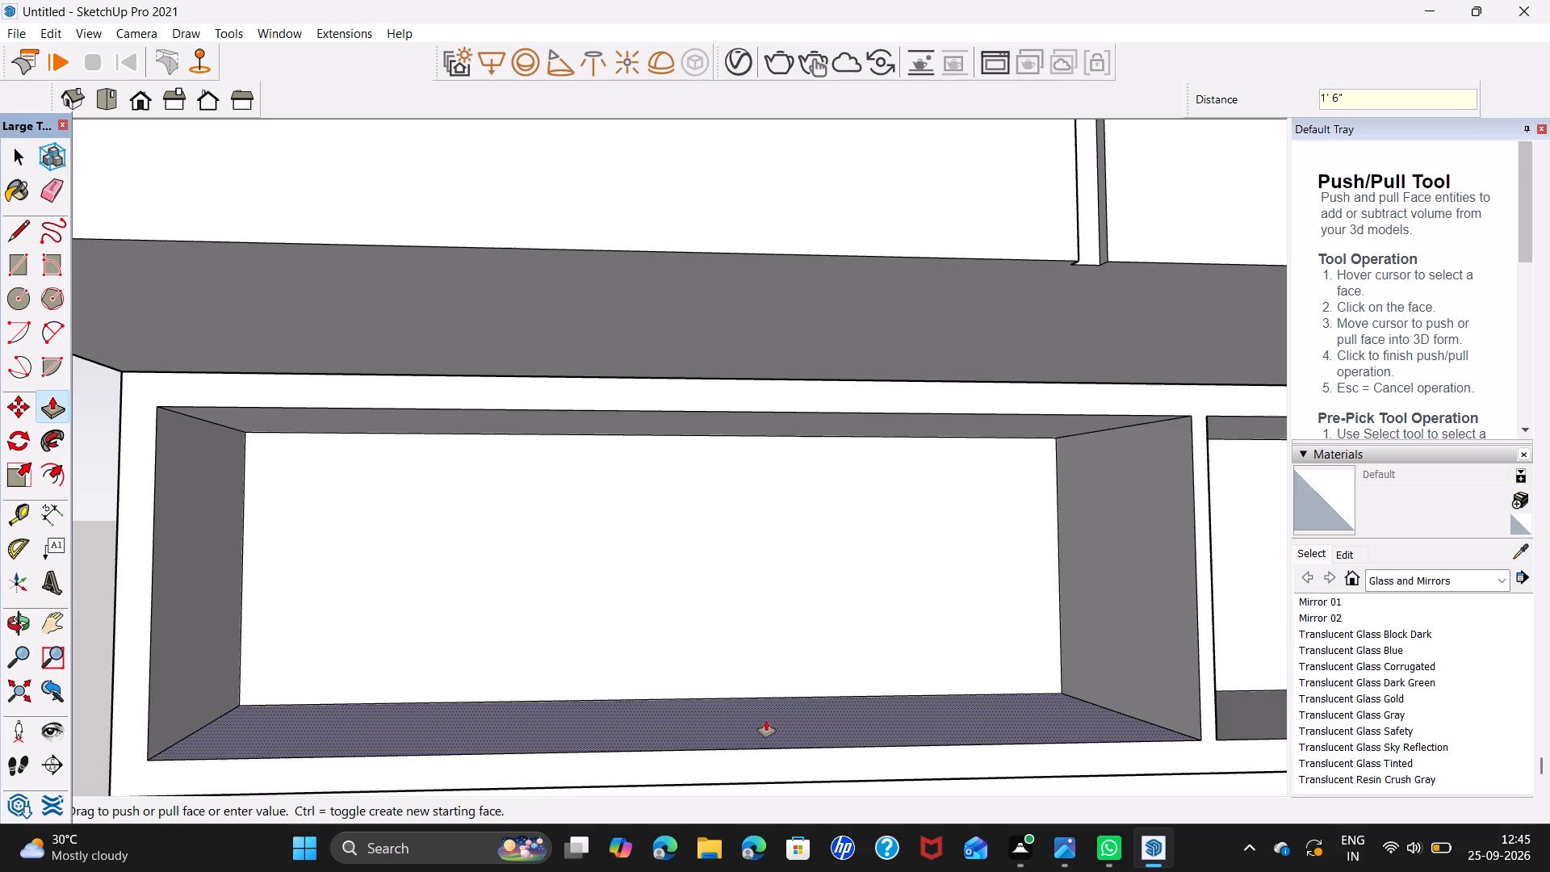
key(space)
Examine the whole kitchen interior from several angles, checking the cabinets, shelves and countertops along both side walls.
scroll(746, 692, down, 6)
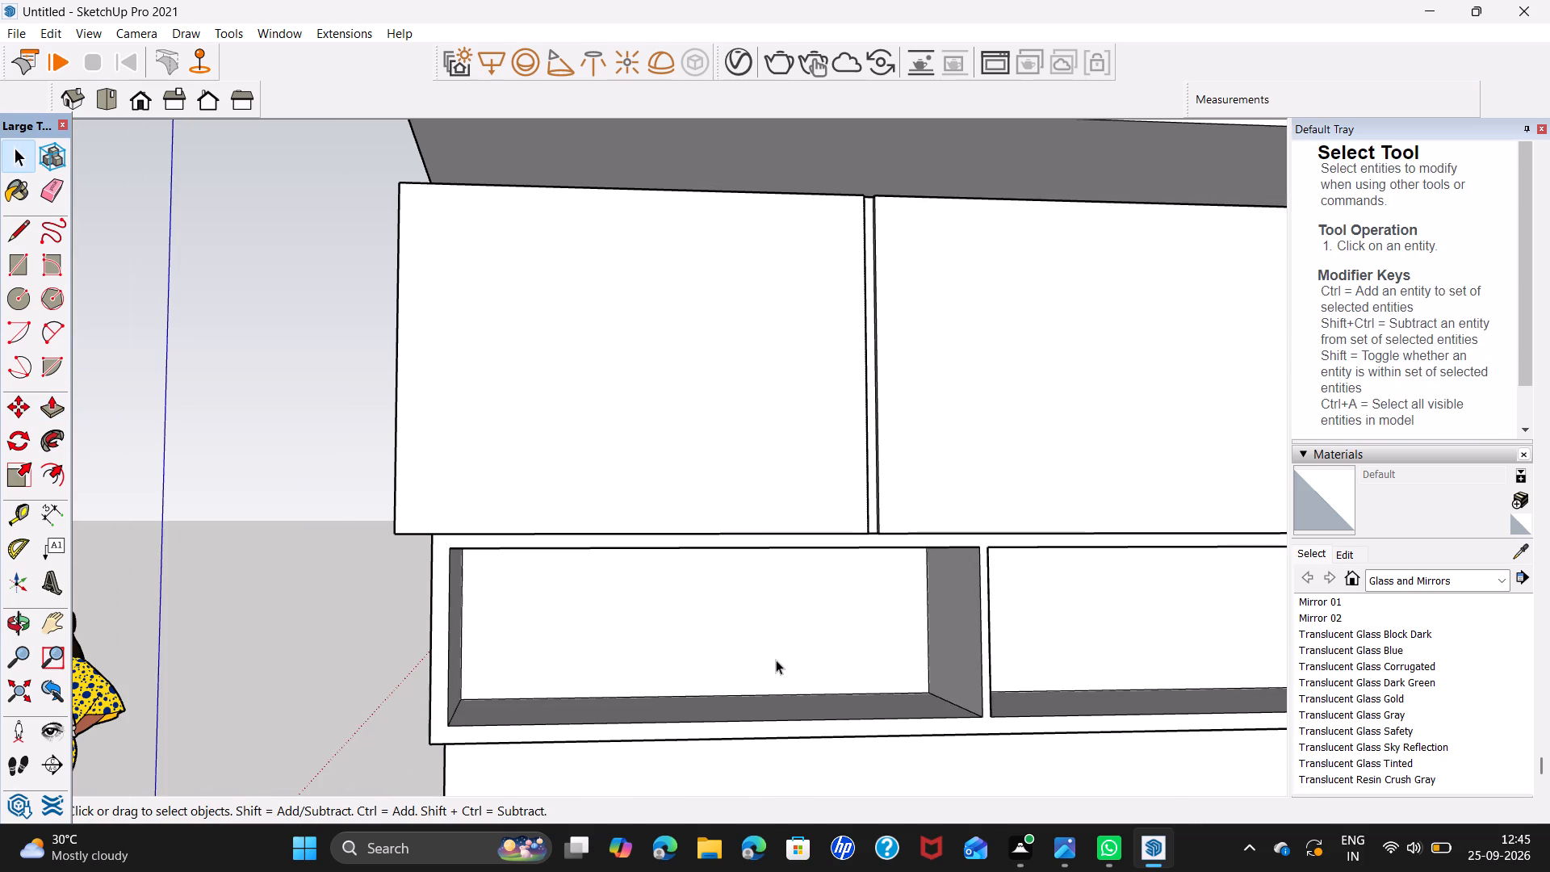
shift+middle_drag(780, 665, 710, 560)
shift+scroll(710, 560, down, 5)
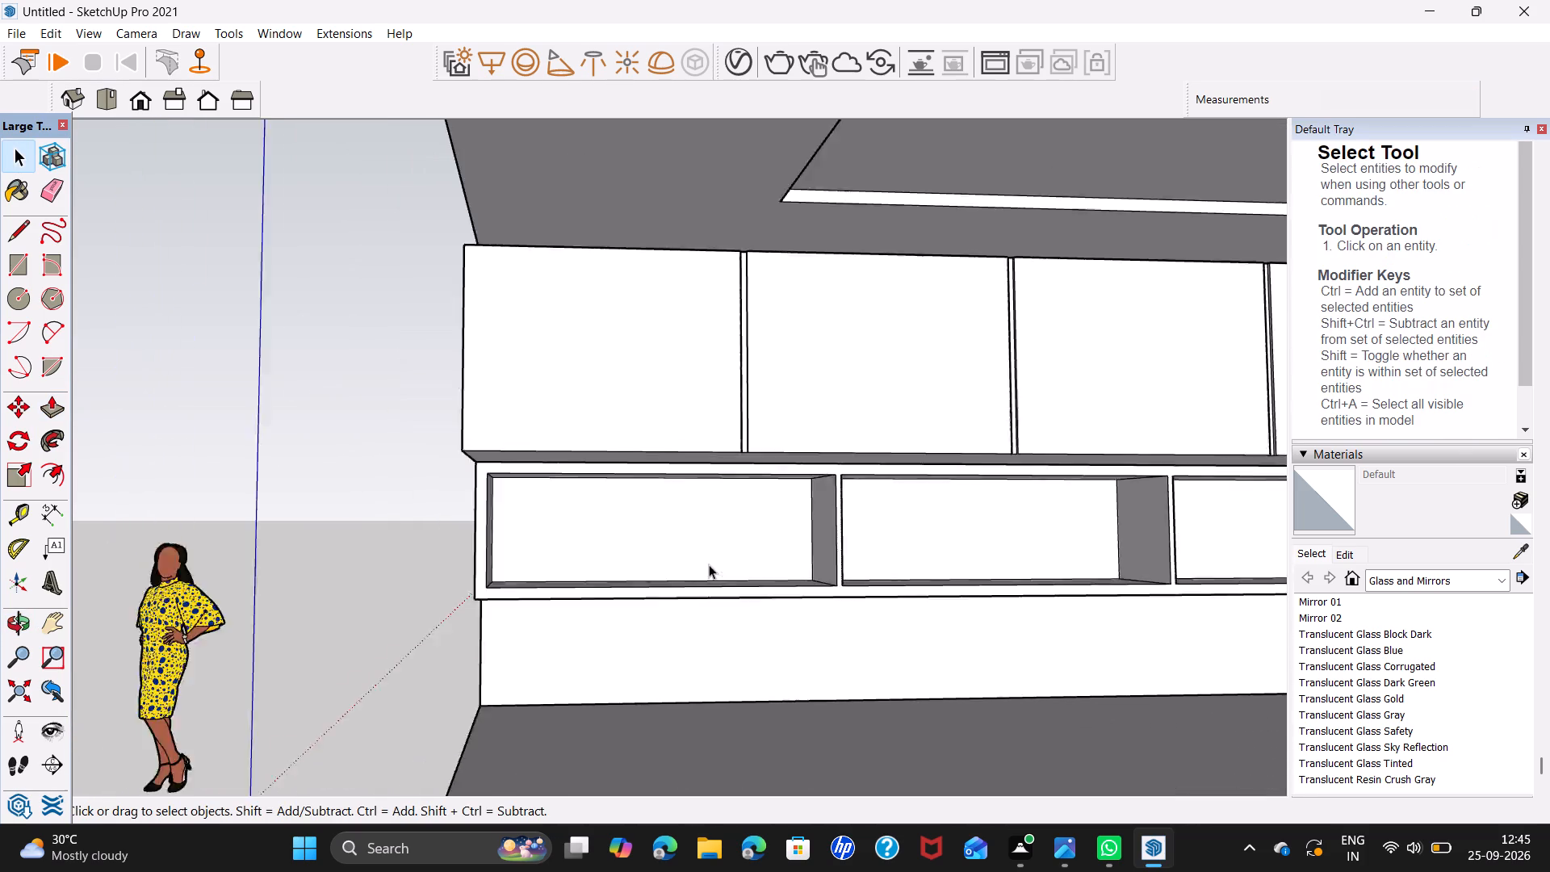
shift+scroll(709, 564, down, 1)
scroll(733, 589, down, 2)
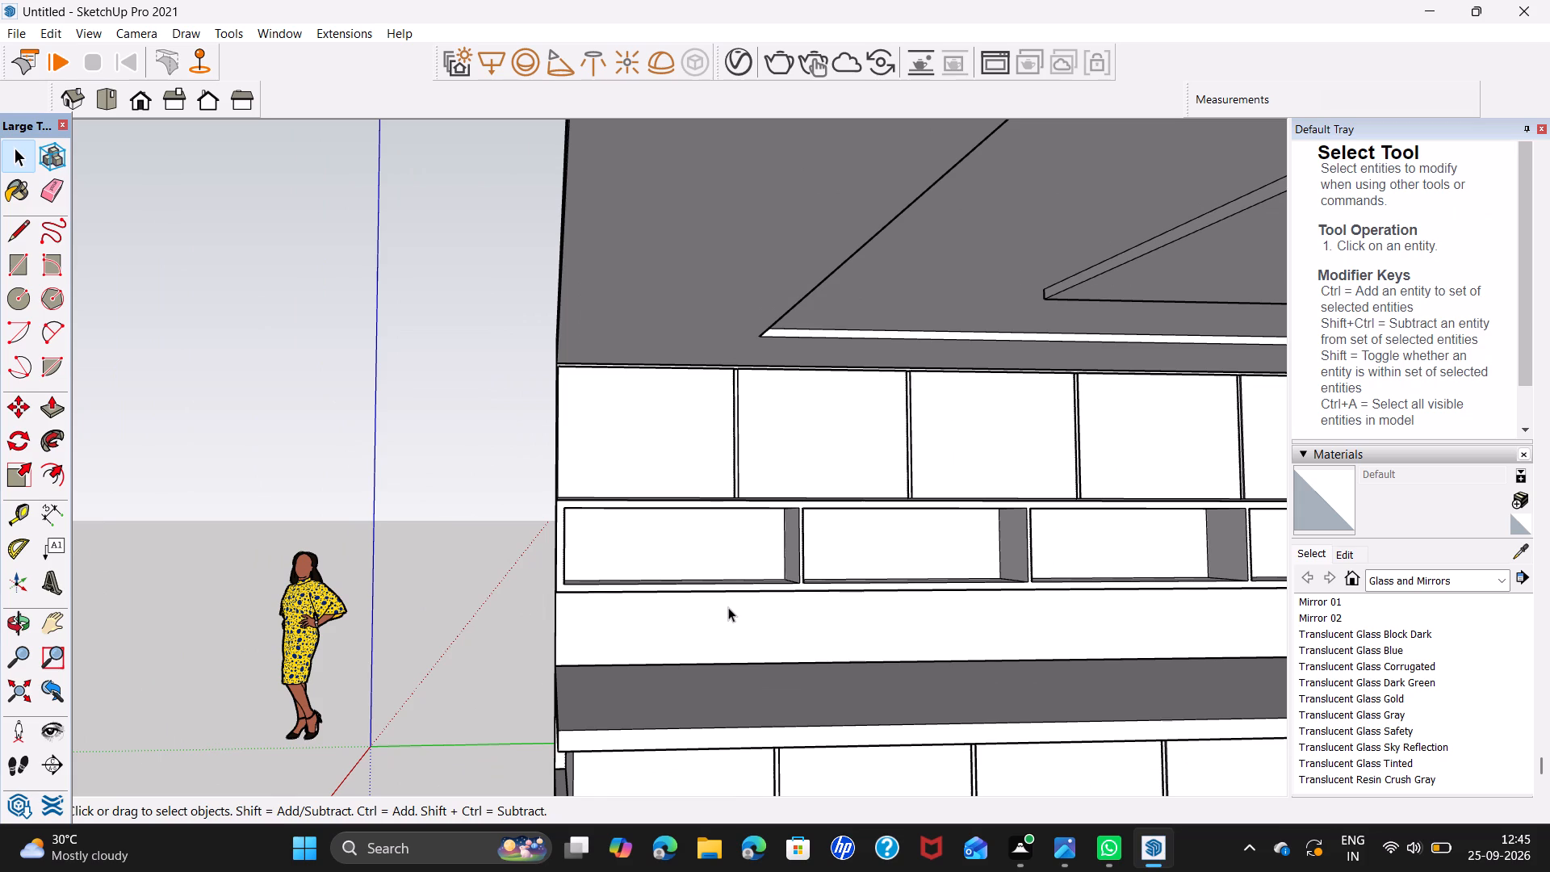
scroll(728, 608, down, 3)
middle_drag(723, 629, 1095, 607)
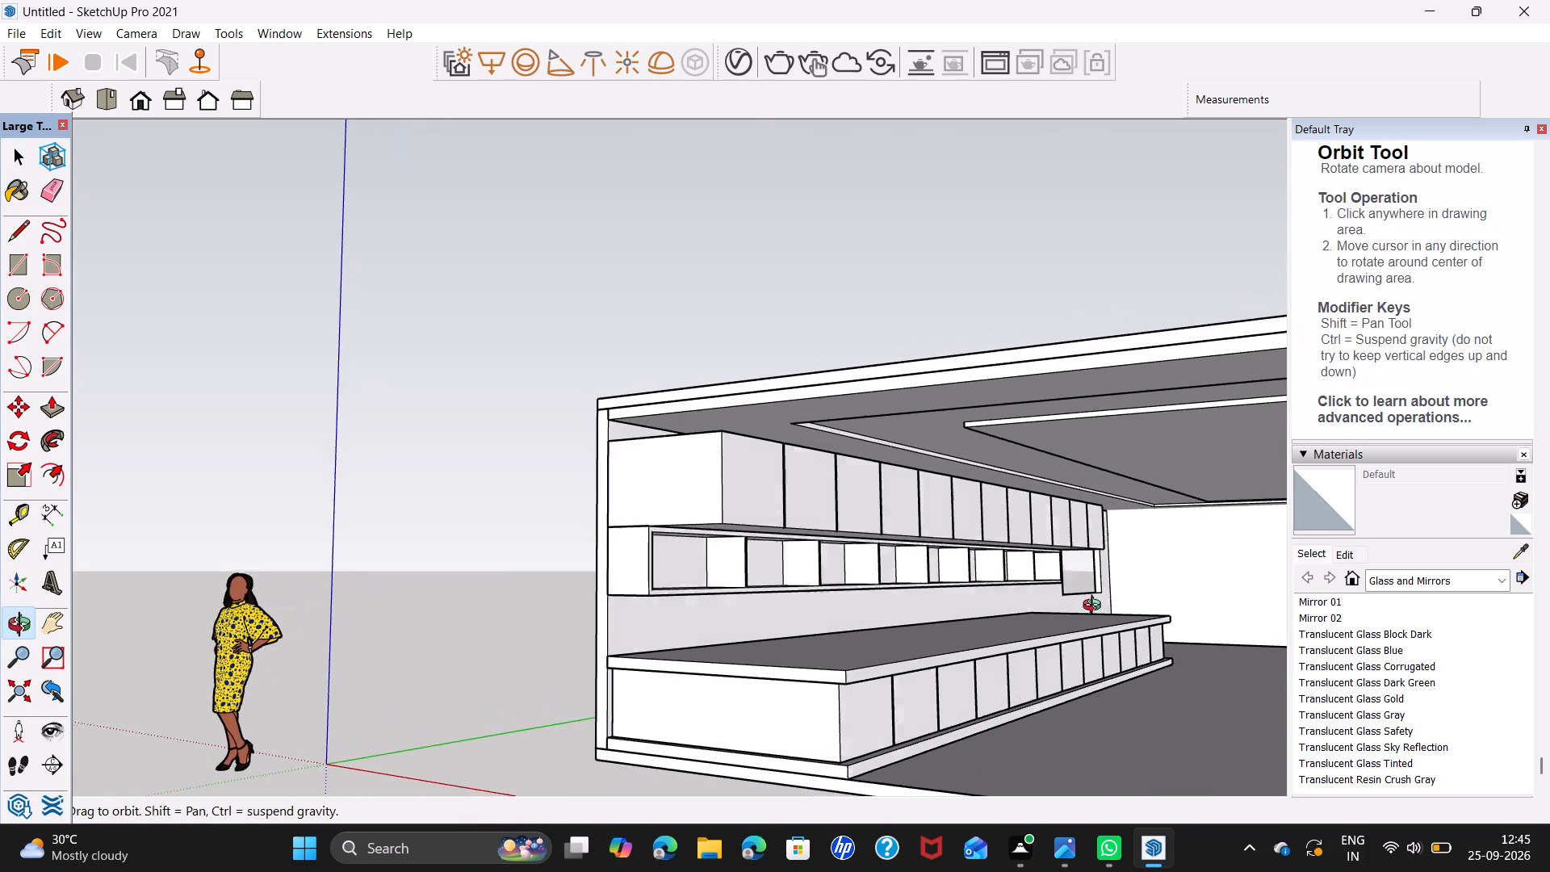
middle_drag(1095, 607, 1098, 606)
shift+middle_drag(961, 626, 738, 584)
scroll(735, 582, down, 2)
middle_drag(701, 643, 970, 621)
shift+middle_drag(1028, 577, 927, 578)
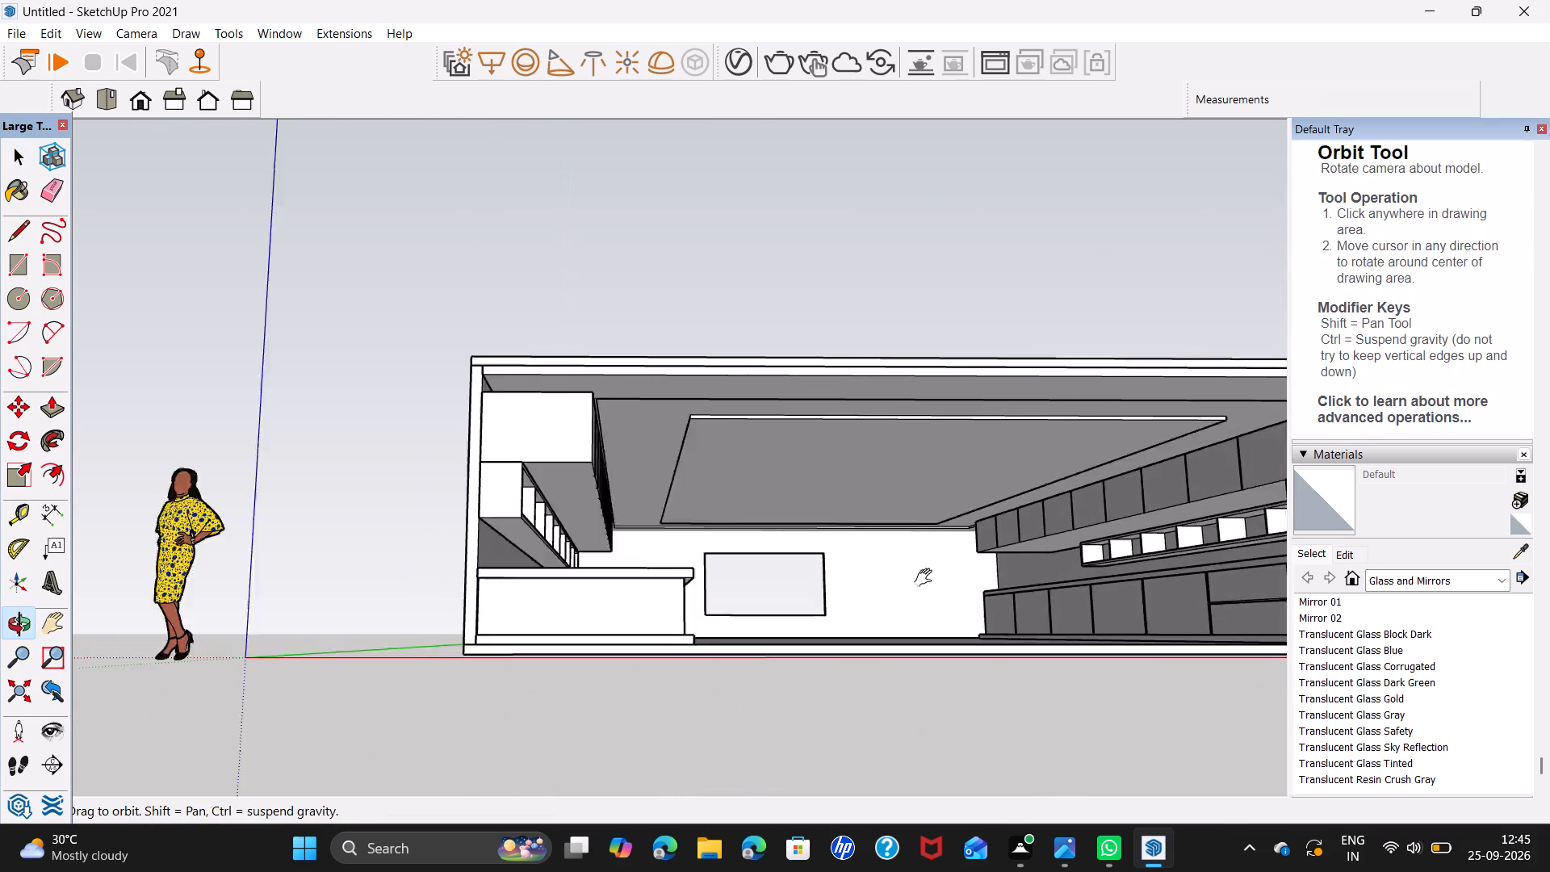
shift+middle_drag(927, 578, 777, 570)
middle_drag(749, 557, 799, 610)
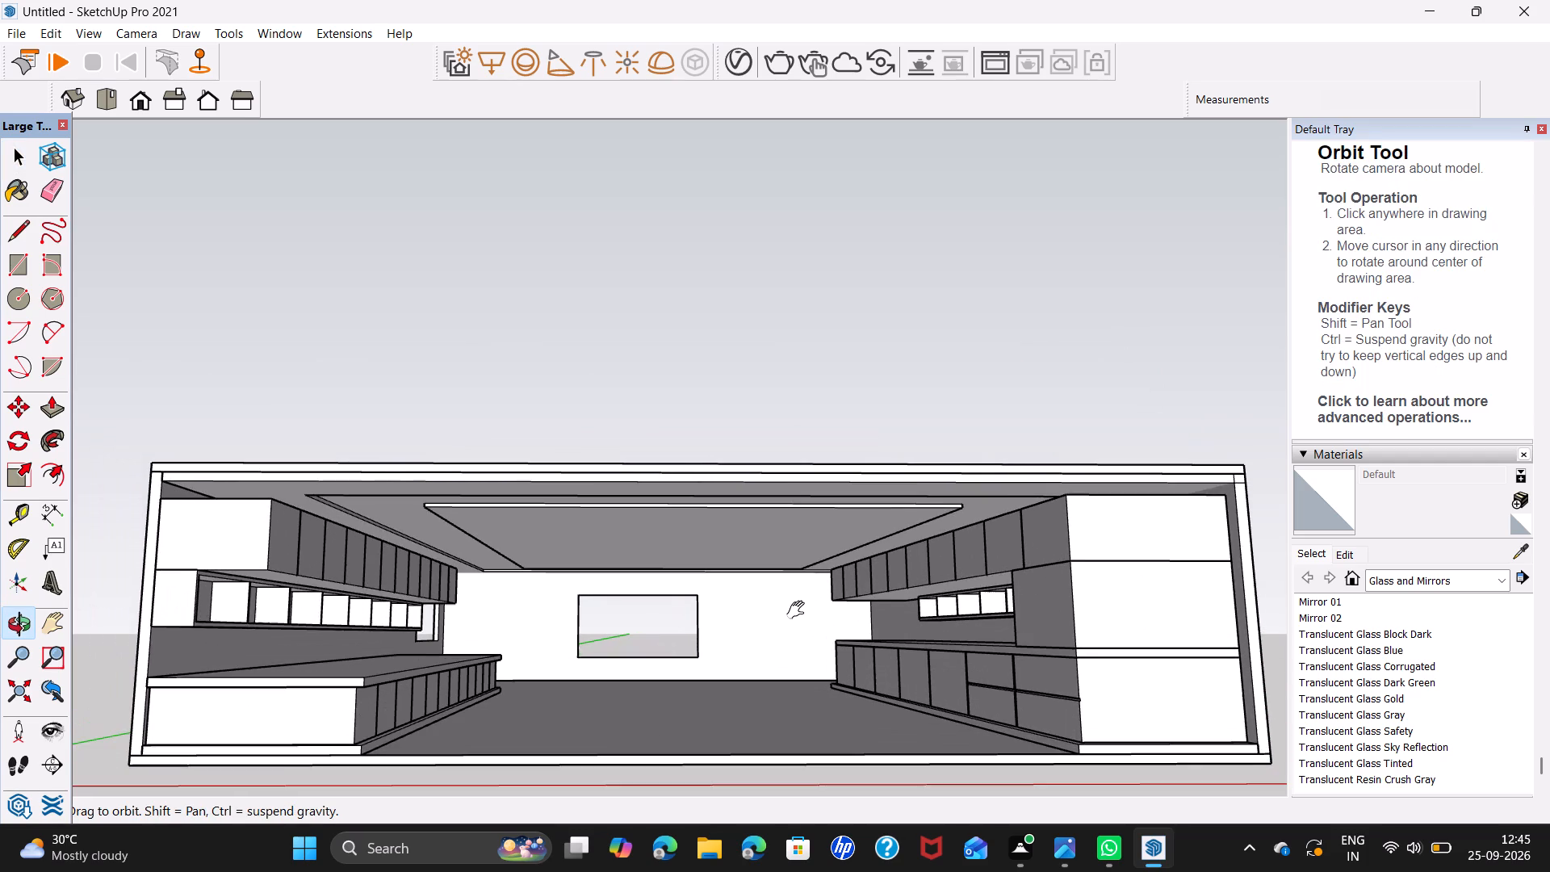
middle_drag(799, 610, 800, 620)
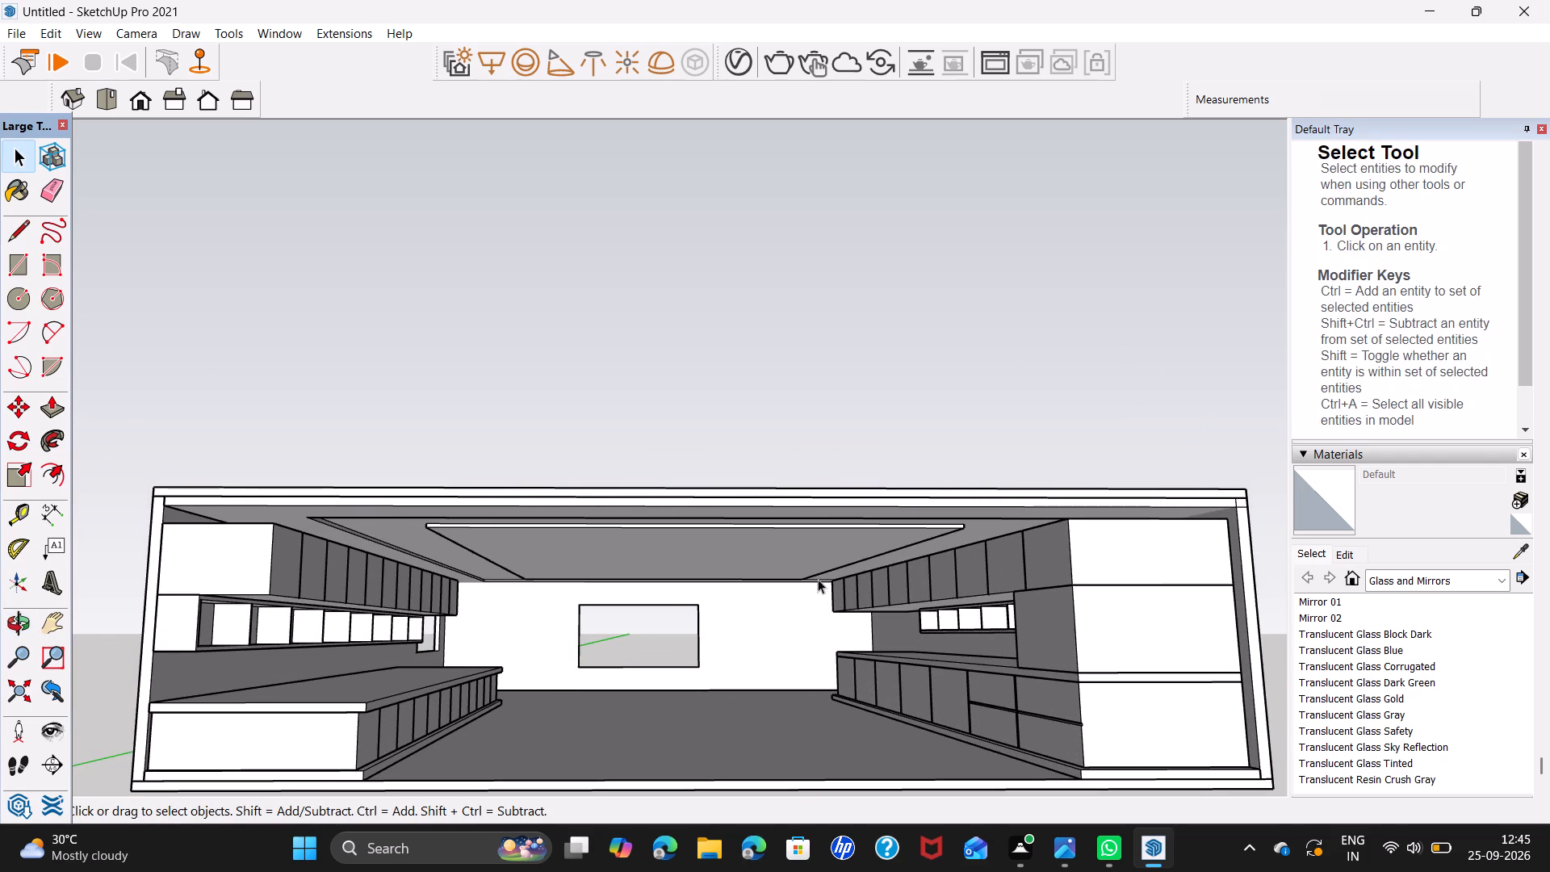
middle_drag(818, 579, 818, 638)
shift+middle_drag(819, 663, 814, 534)
scroll(802, 518, up, 2)
middle_drag(802, 518, 807, 560)
scroll(807, 560, up, 1)
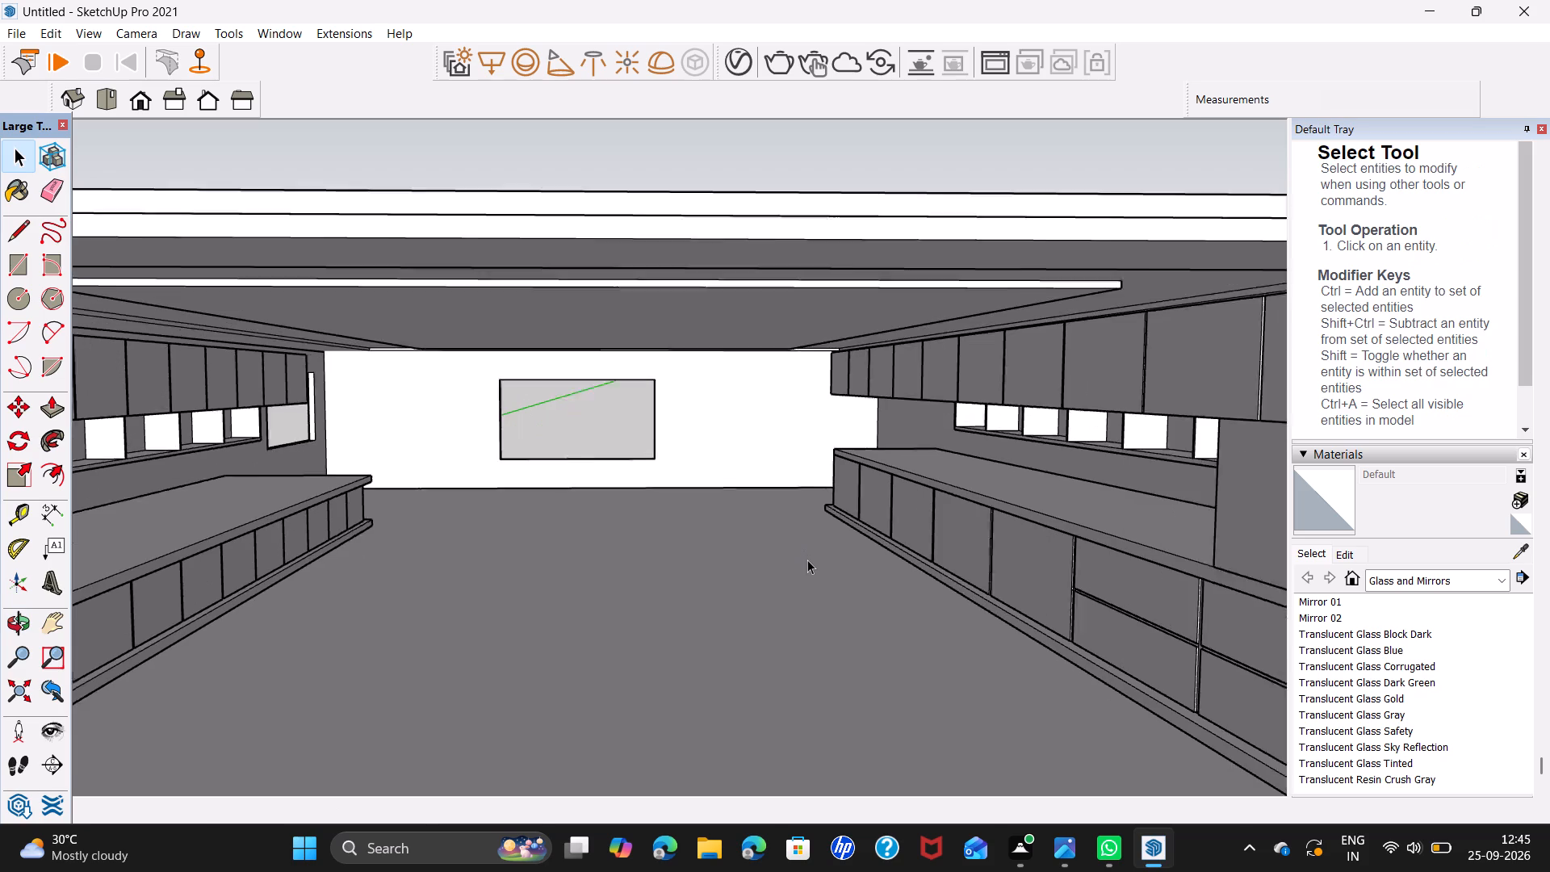
scroll(807, 560, up, 1)
middle_drag(806, 572, 817, 555)
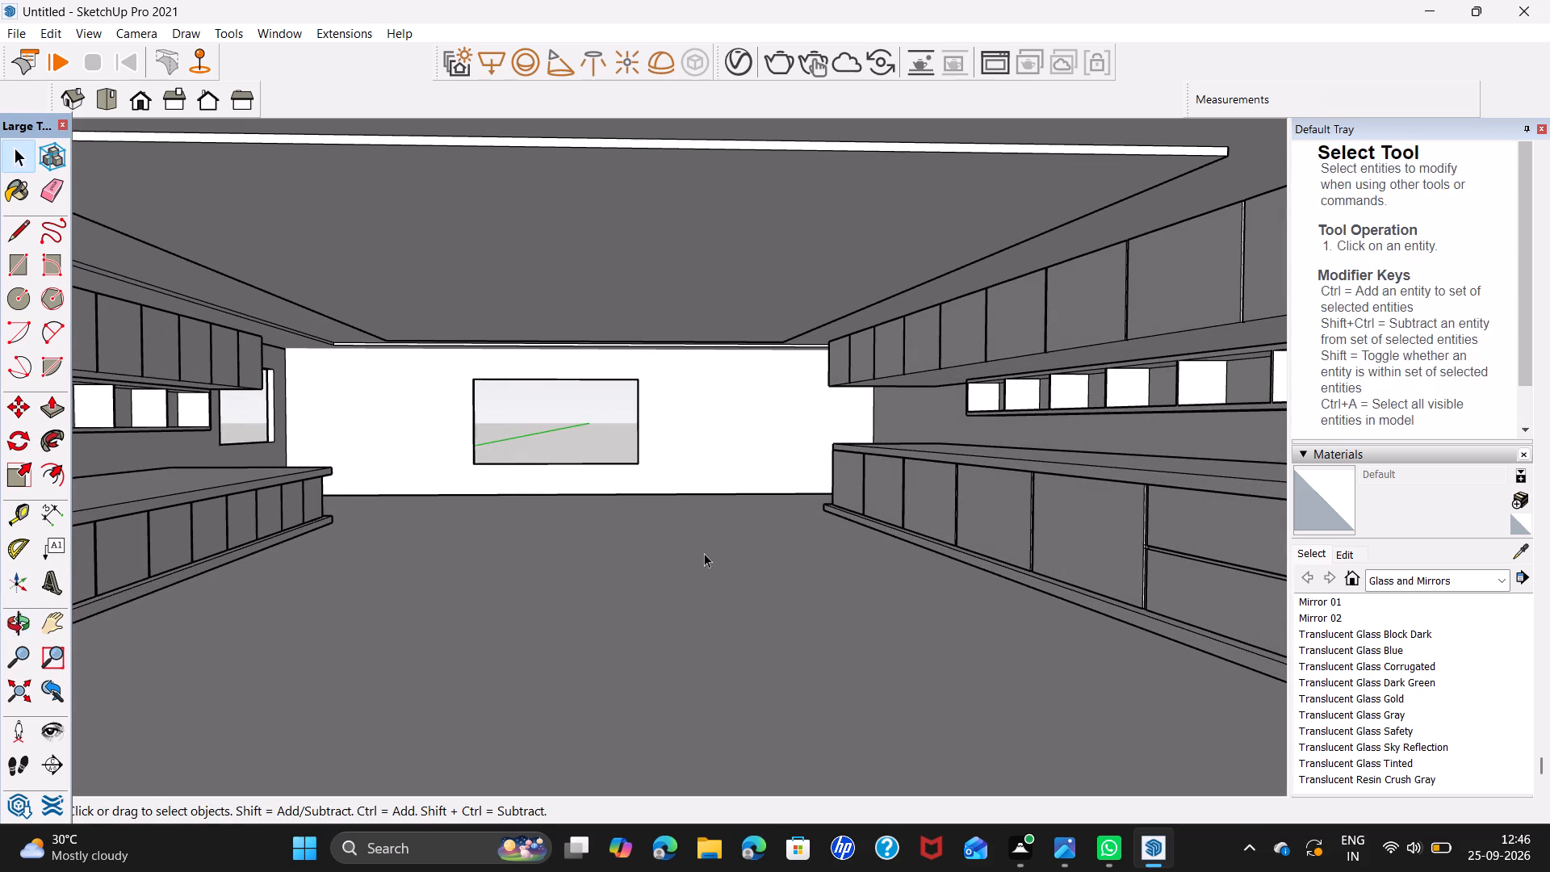
shift+middle_drag(703, 553, 802, 531)
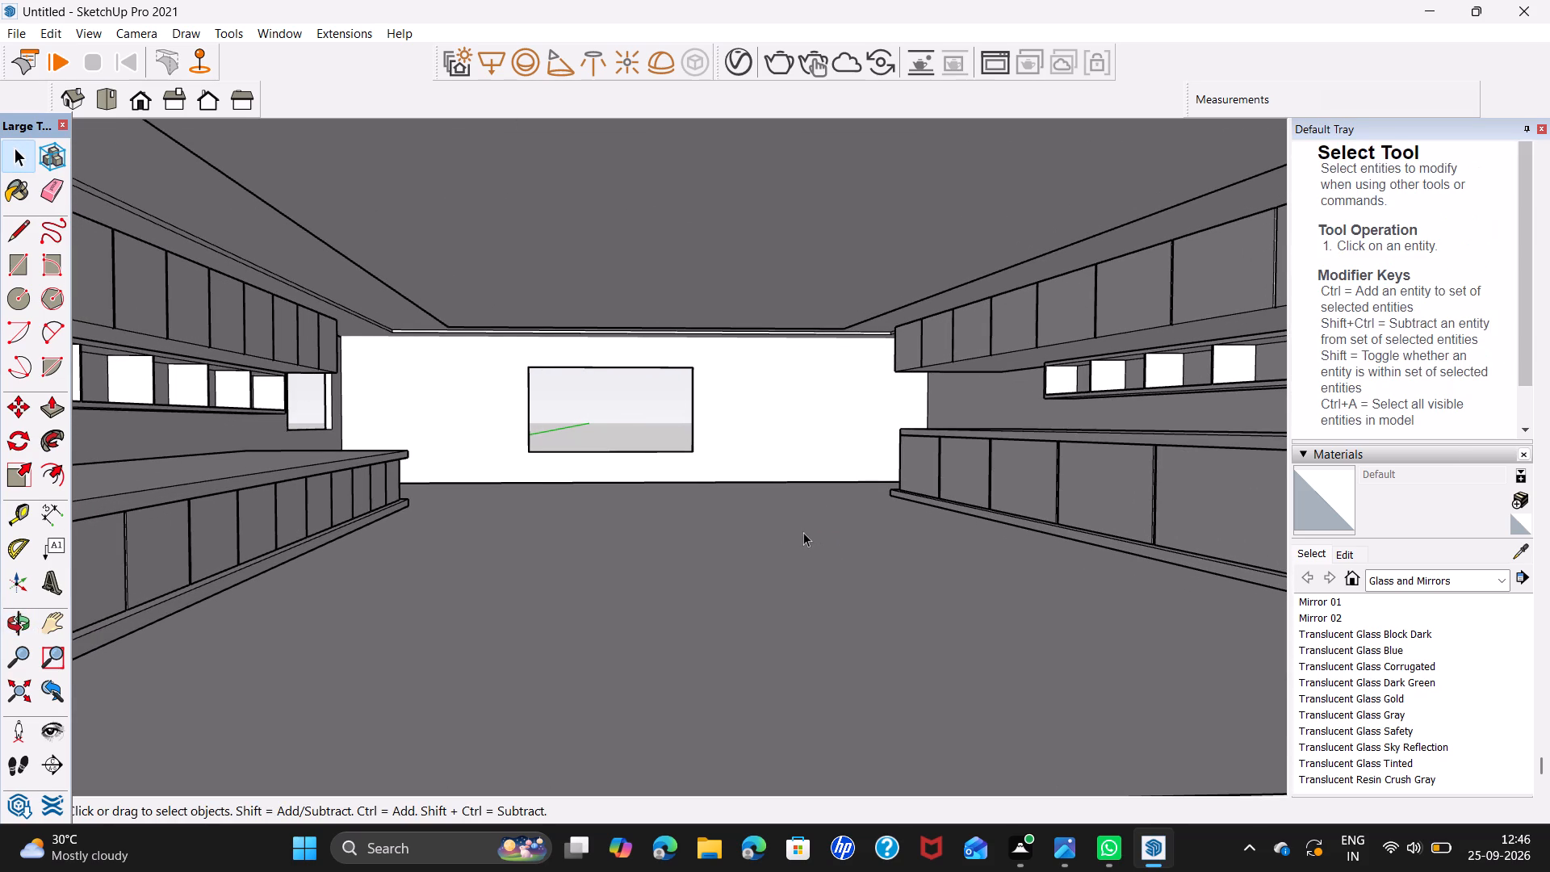
scroll(813, 538, down, 5)
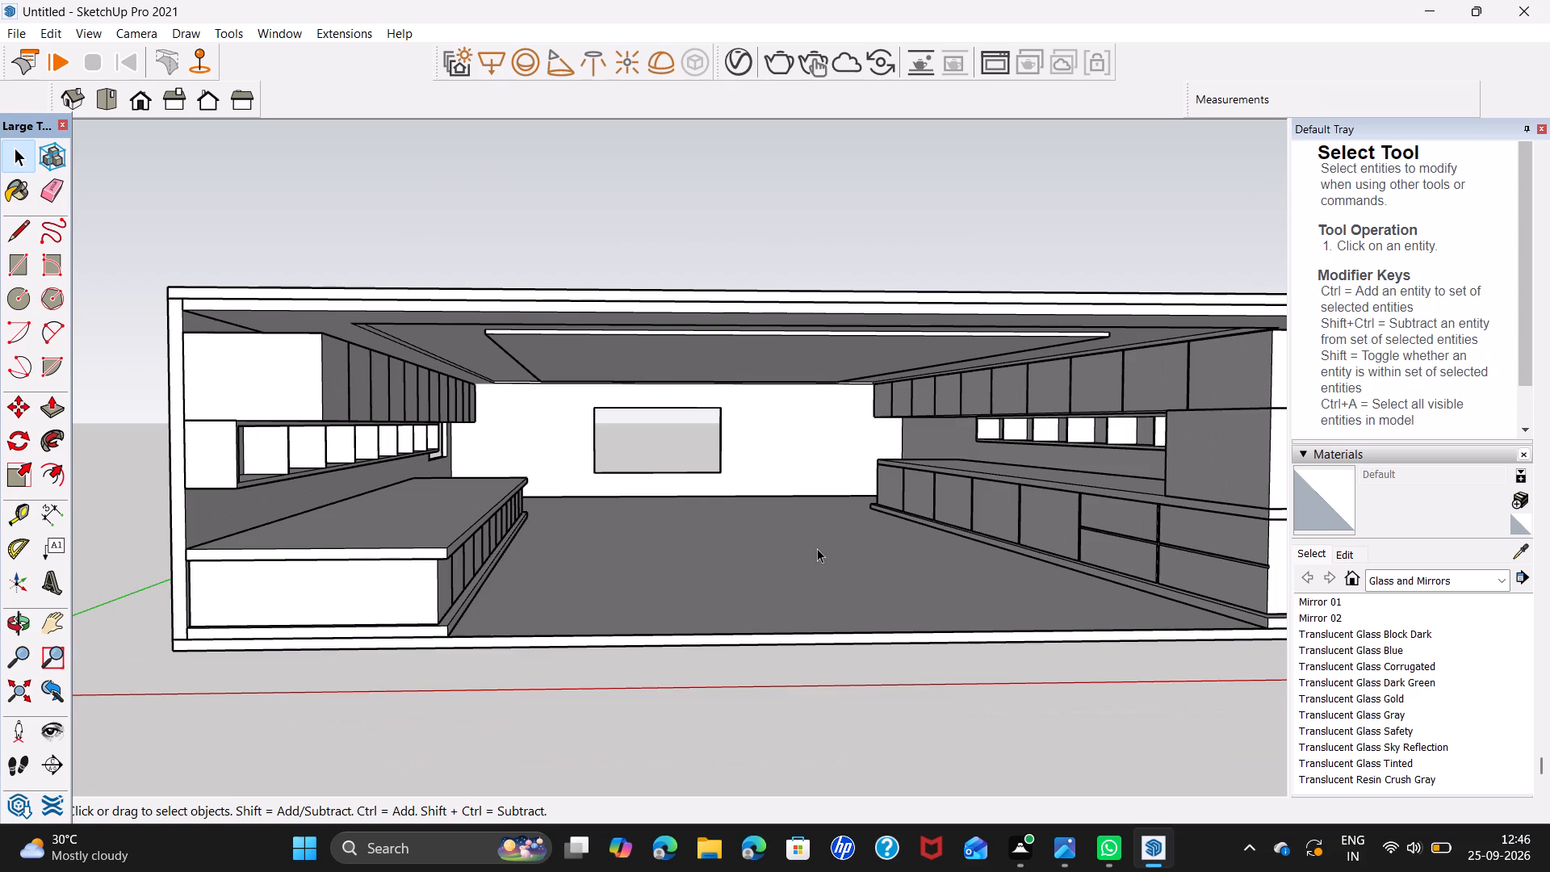
middle_drag(827, 559, 747, 554)
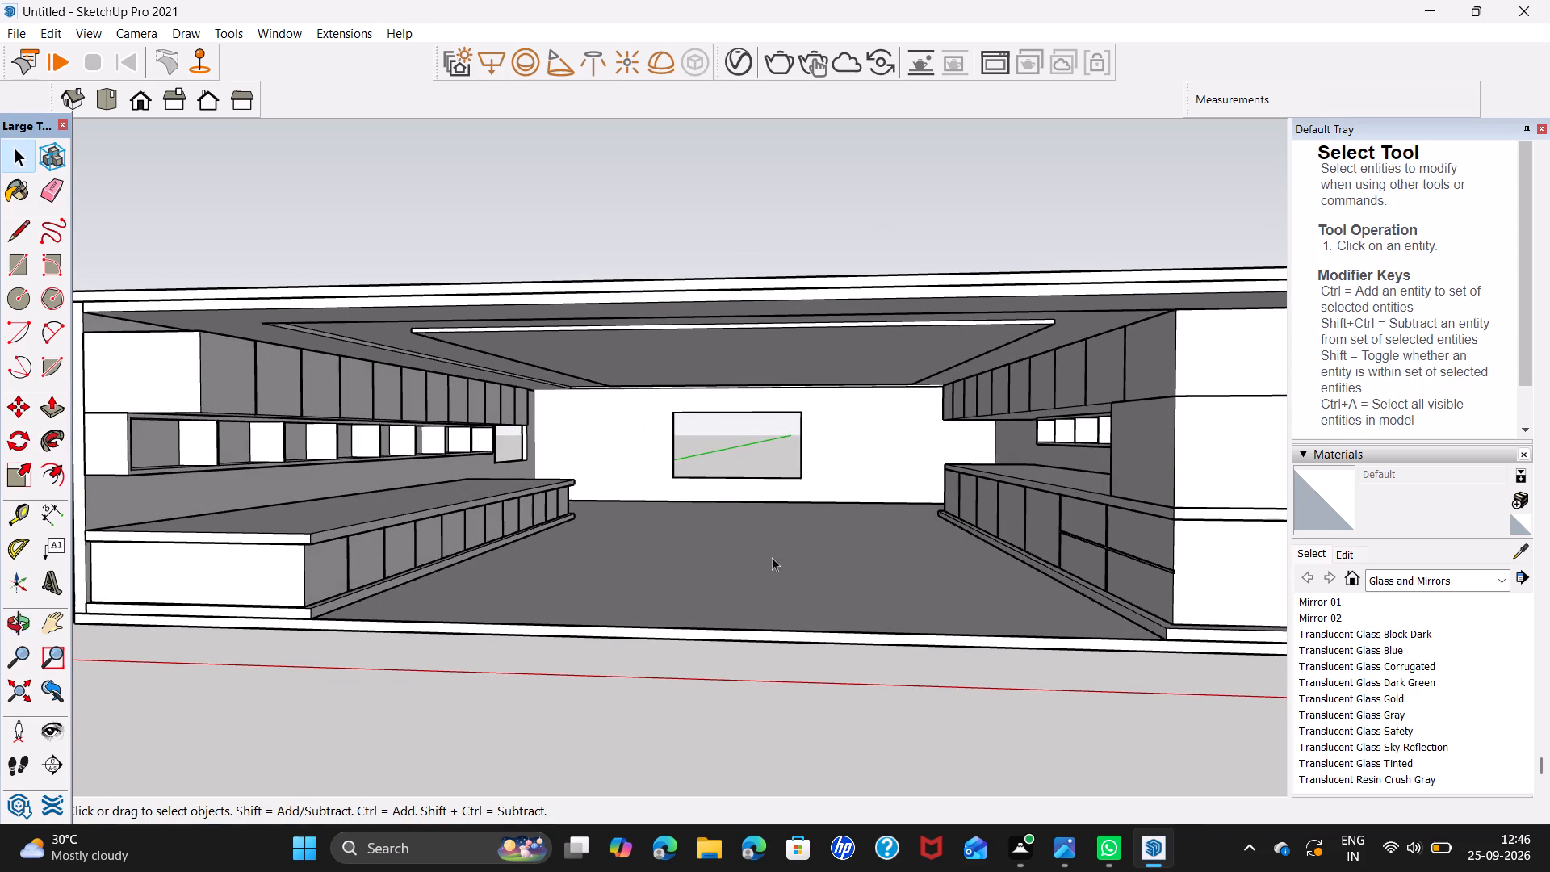
middle_drag(864, 548, 815, 560)
shift+middle_drag(725, 548, 872, 518)
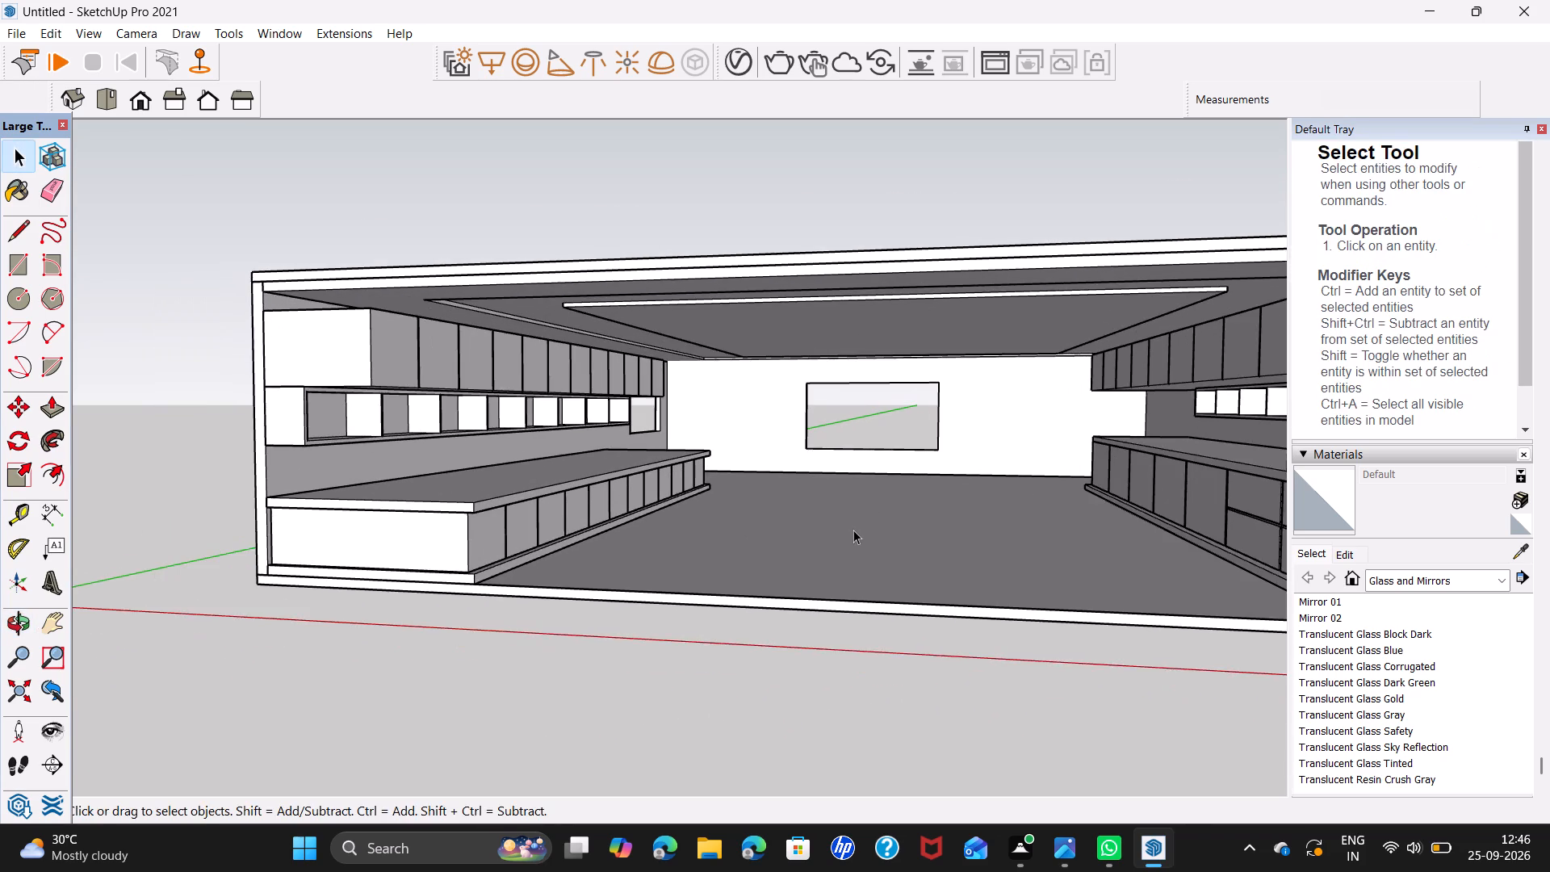
scroll(853, 530, up, 2)
middle_drag(867, 544, 754, 533)
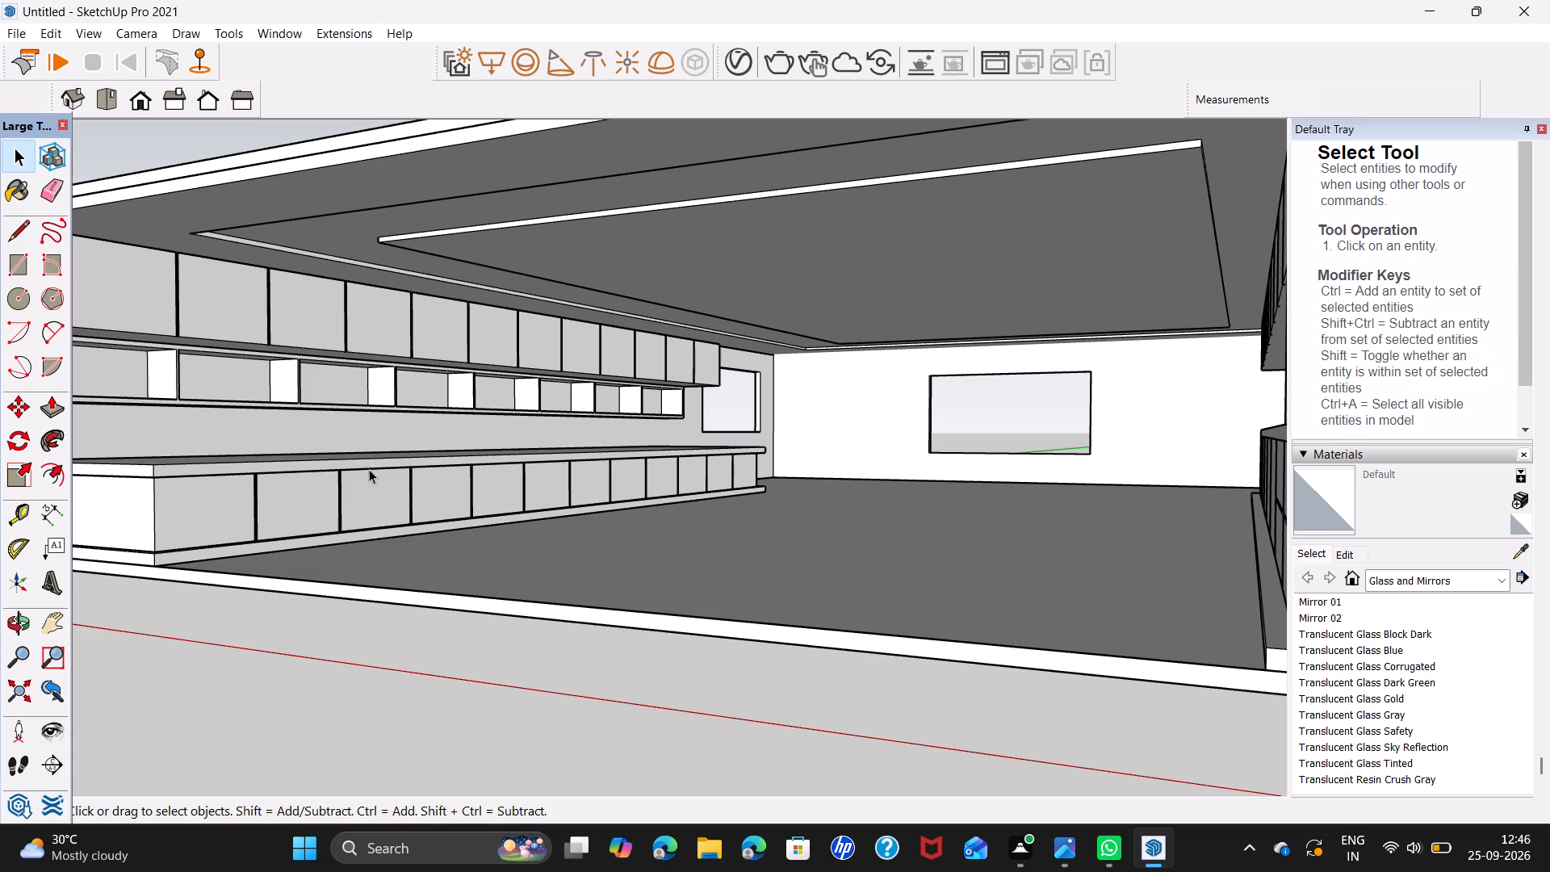
Open the countertop below the newly extruded shelf unit and draw a rectangle about 8'7" by 3'2" near its window end.
scroll(333, 476, up, 1)
middle_drag(334, 476, 354, 572)
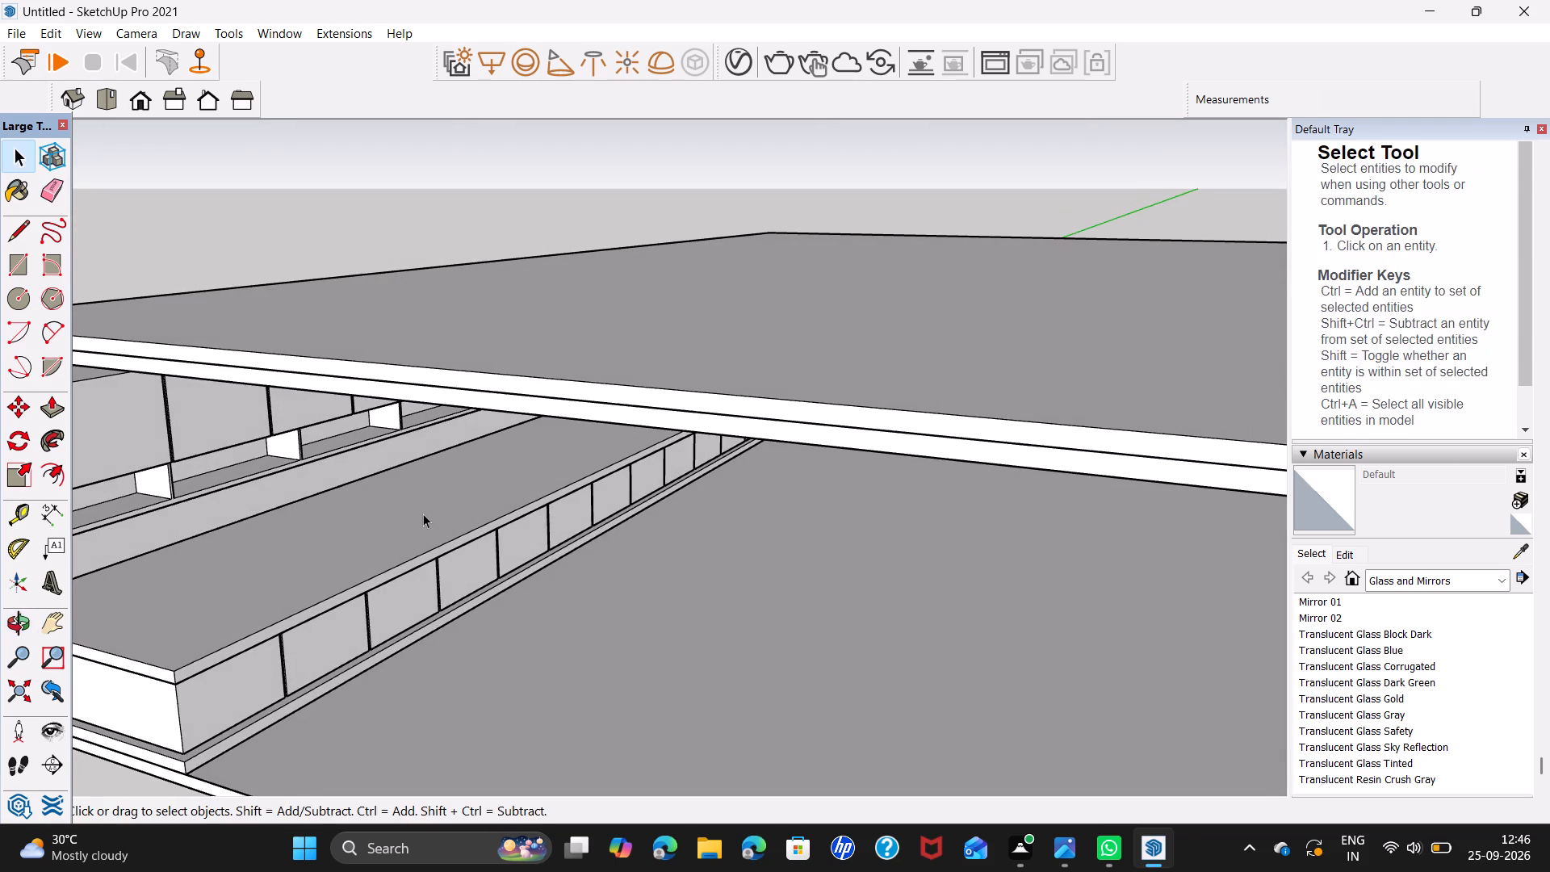
scroll(423, 514, up, 4)
middle_drag(524, 485, 499, 488)
triple_click(492, 513)
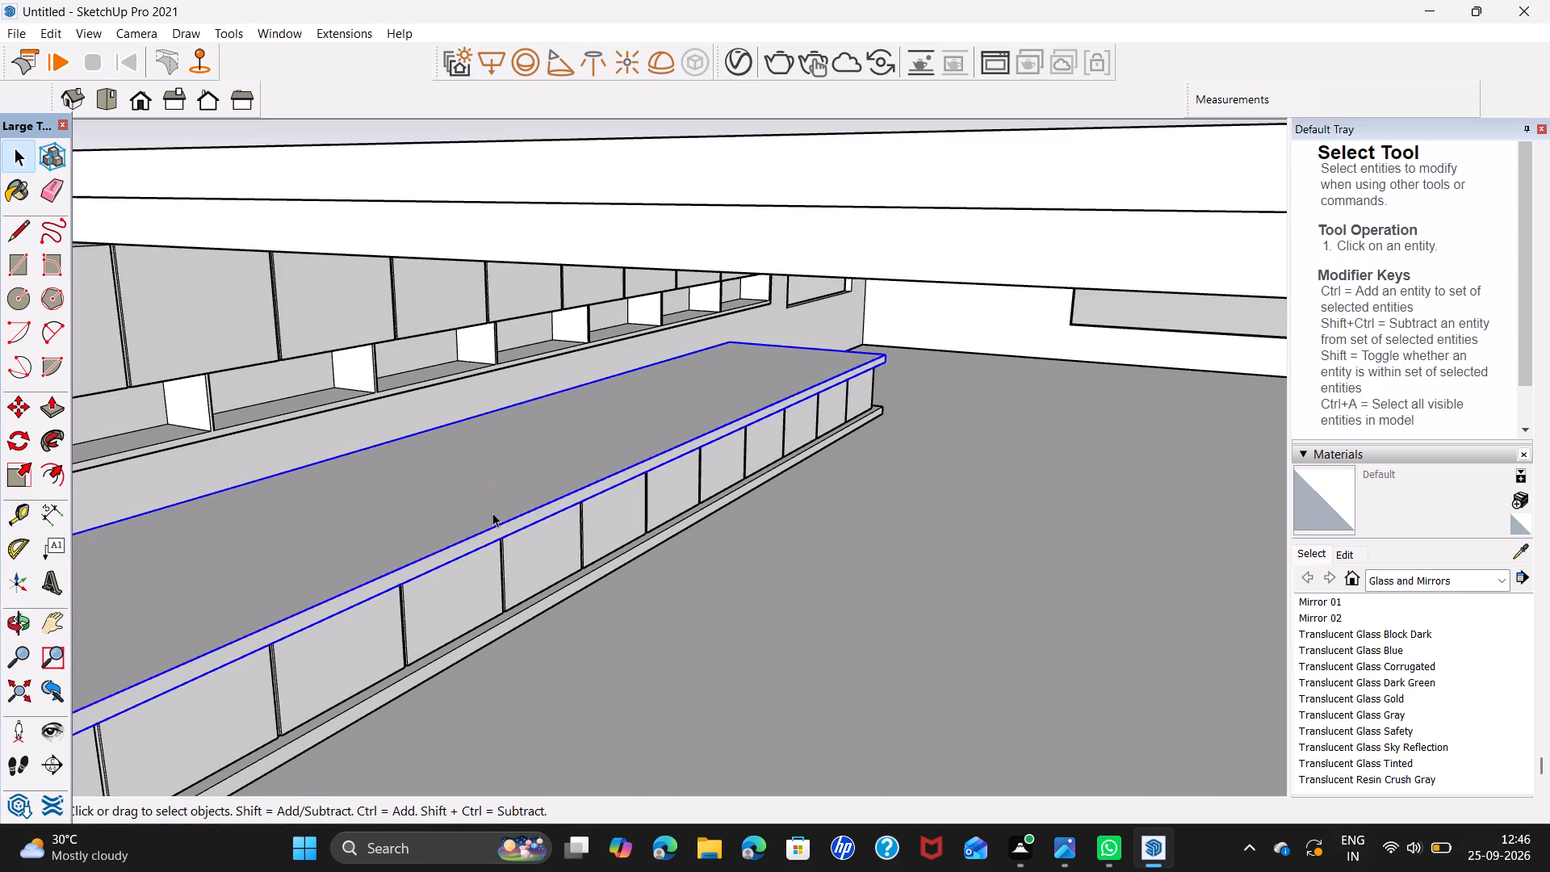
click(491, 494)
click(492, 489)
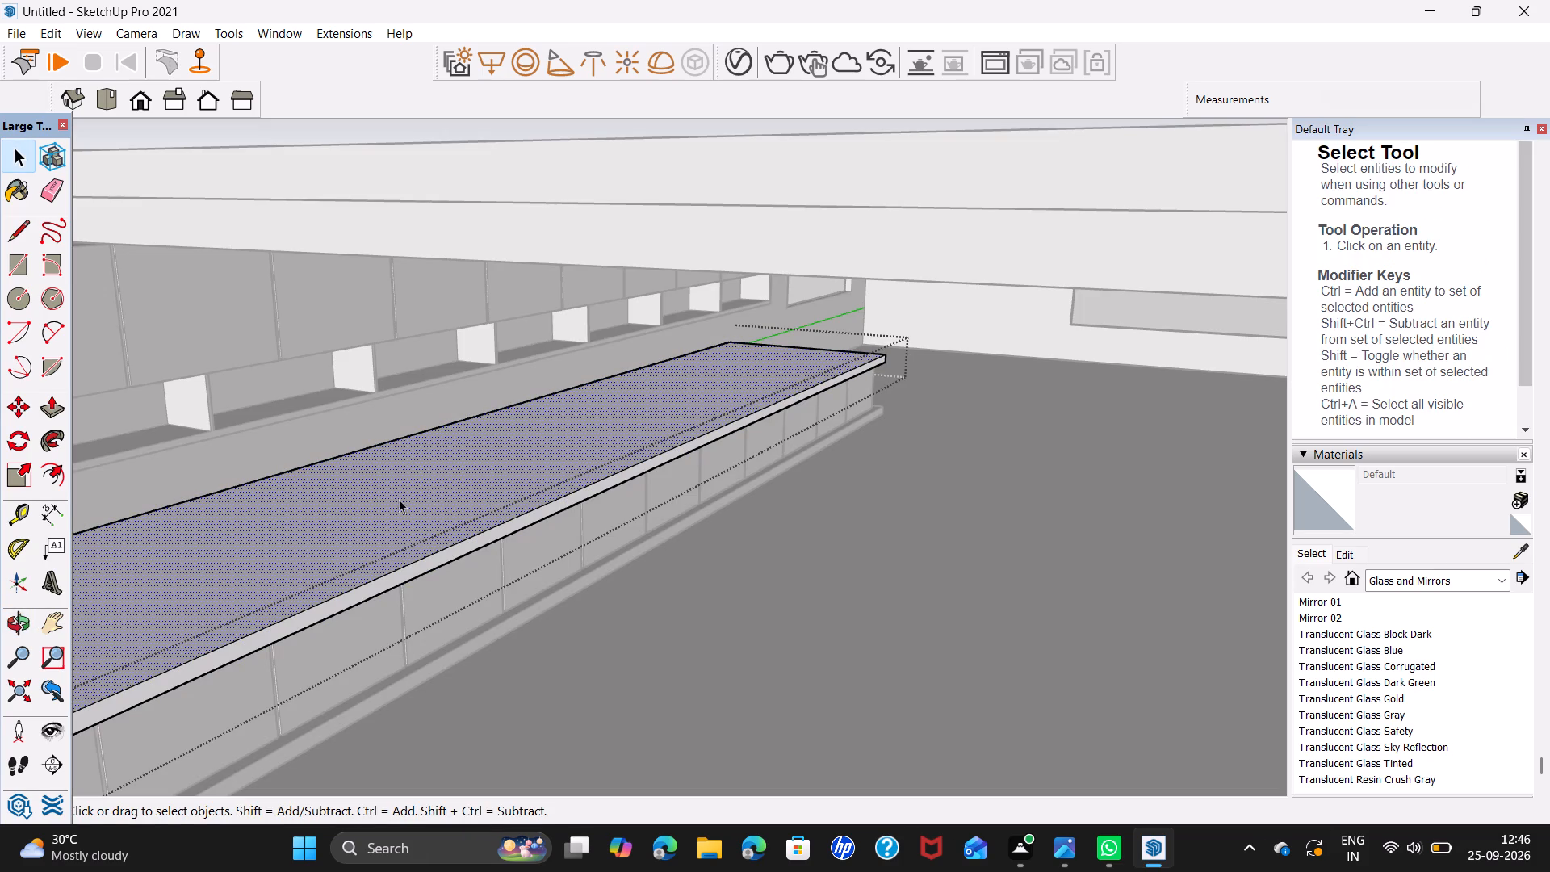
click(18, 269)
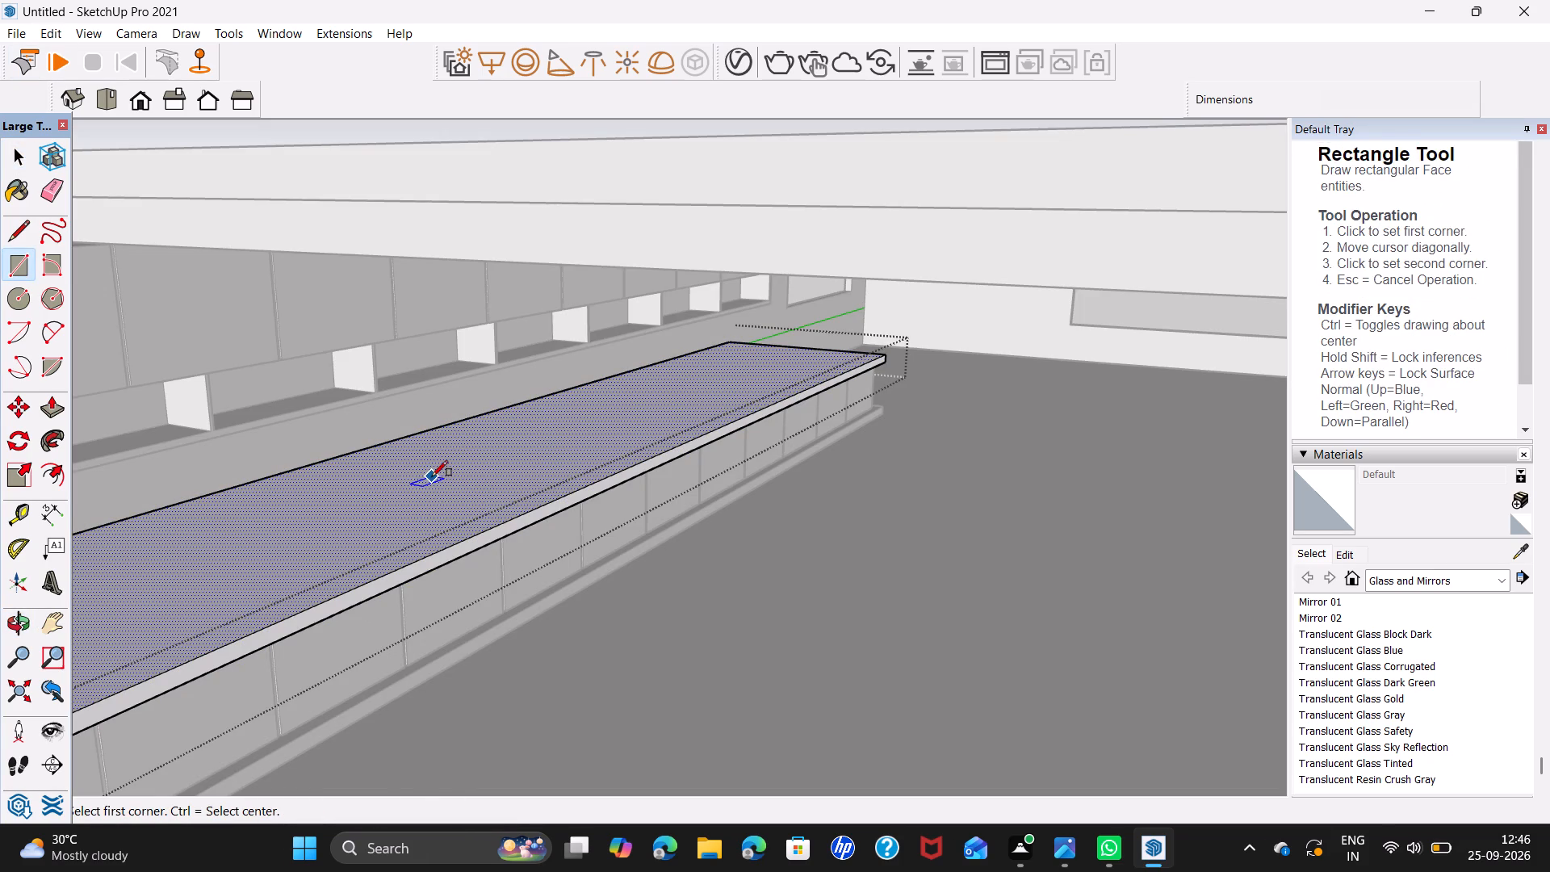
click(674, 386)
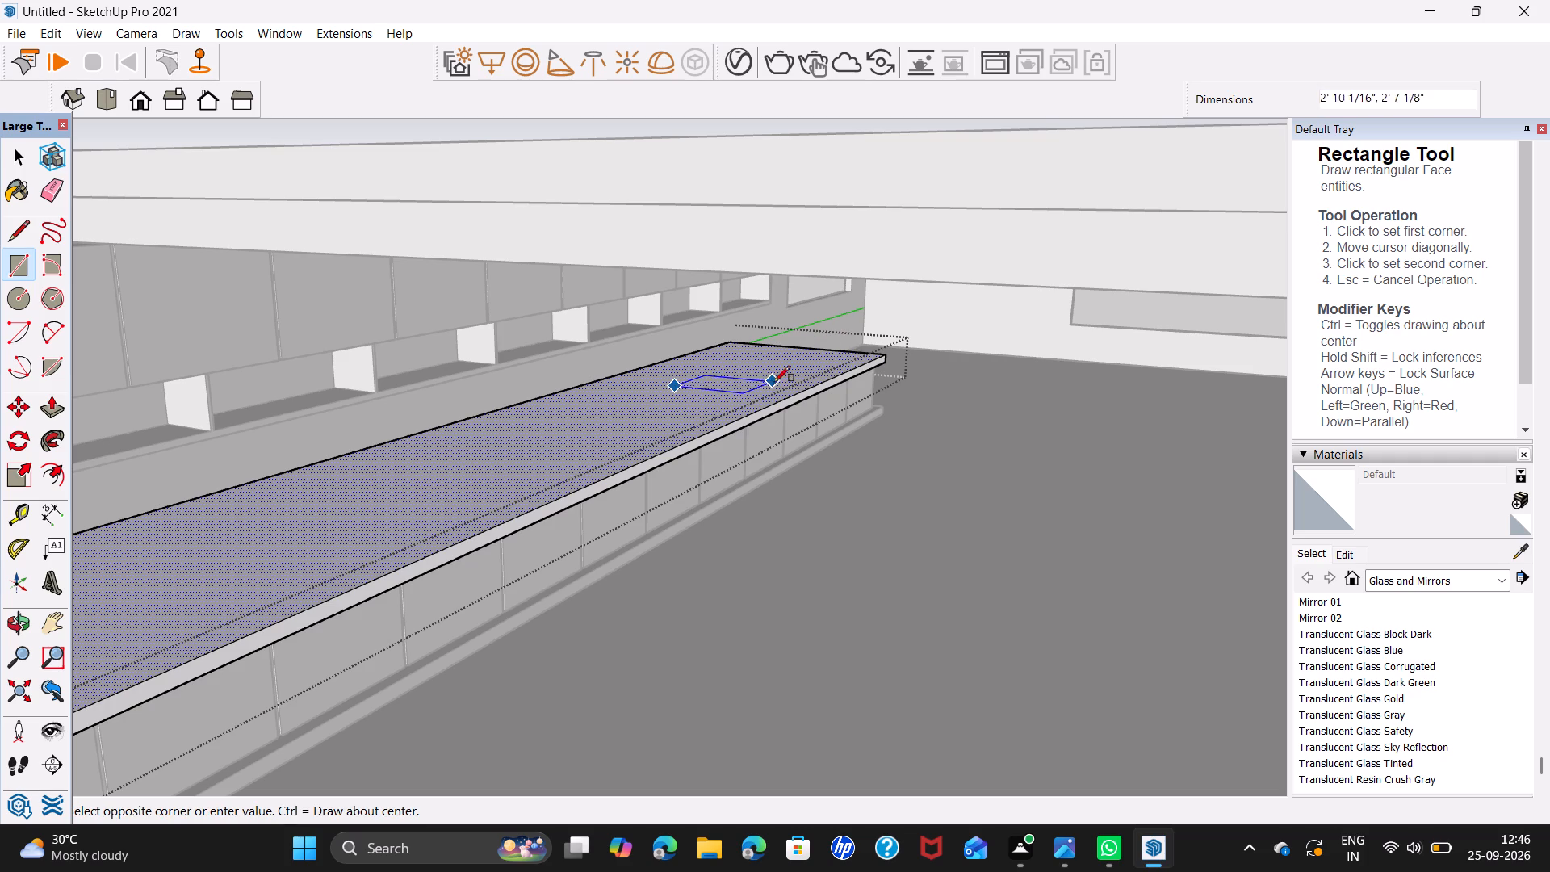
scroll(819, 360, up, 1)
middle_drag(819, 360, 832, 383)
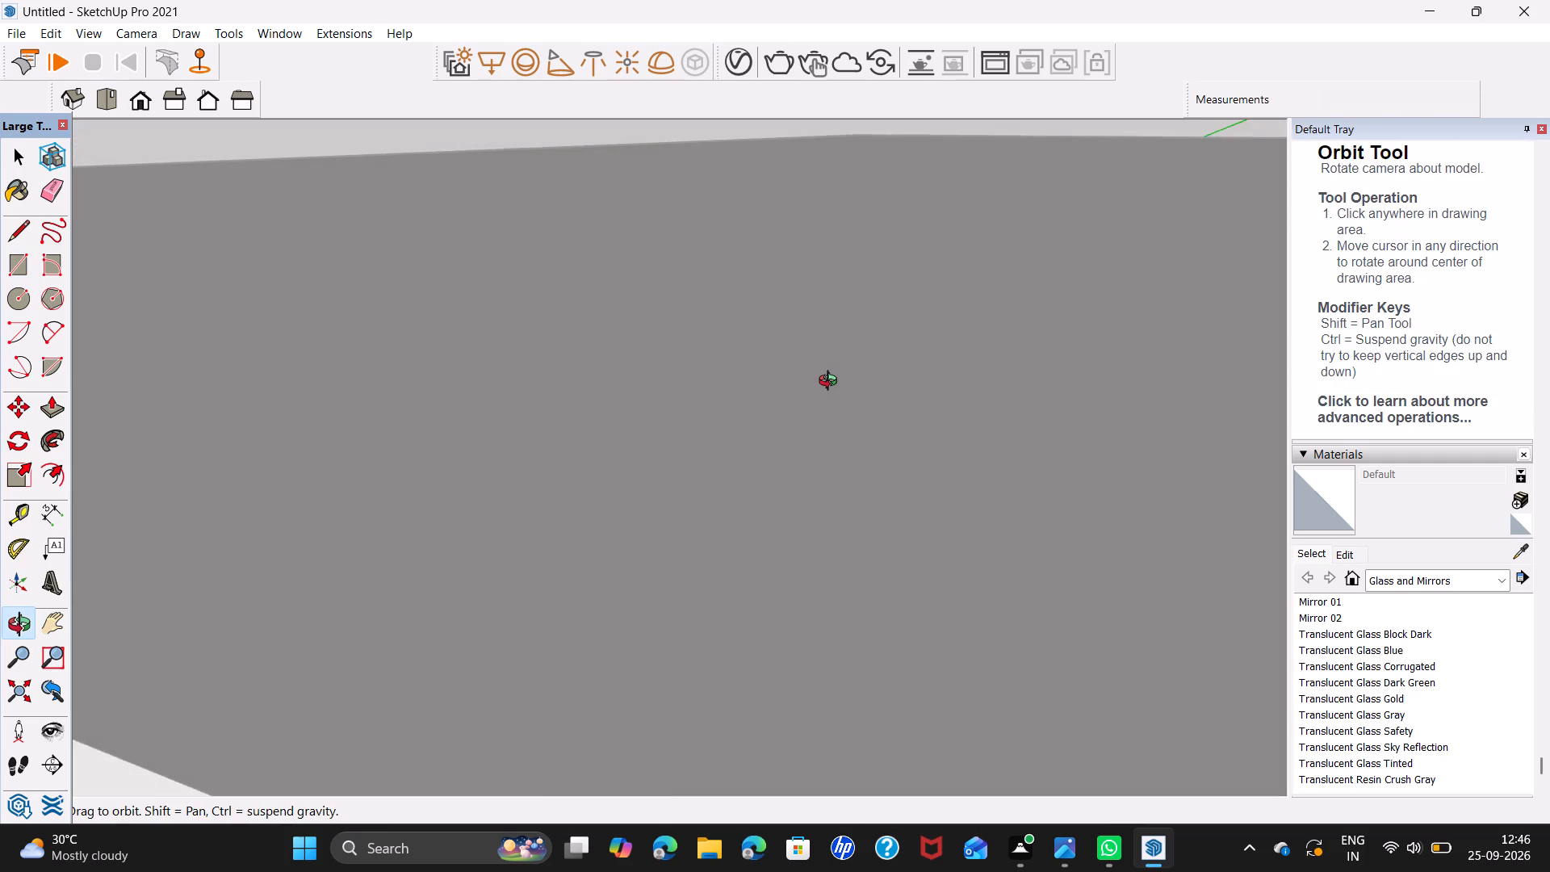
middle_drag(832, 383, 835, 361)
scroll(833, 356, up, 6)
middle_drag(832, 356, 840, 376)
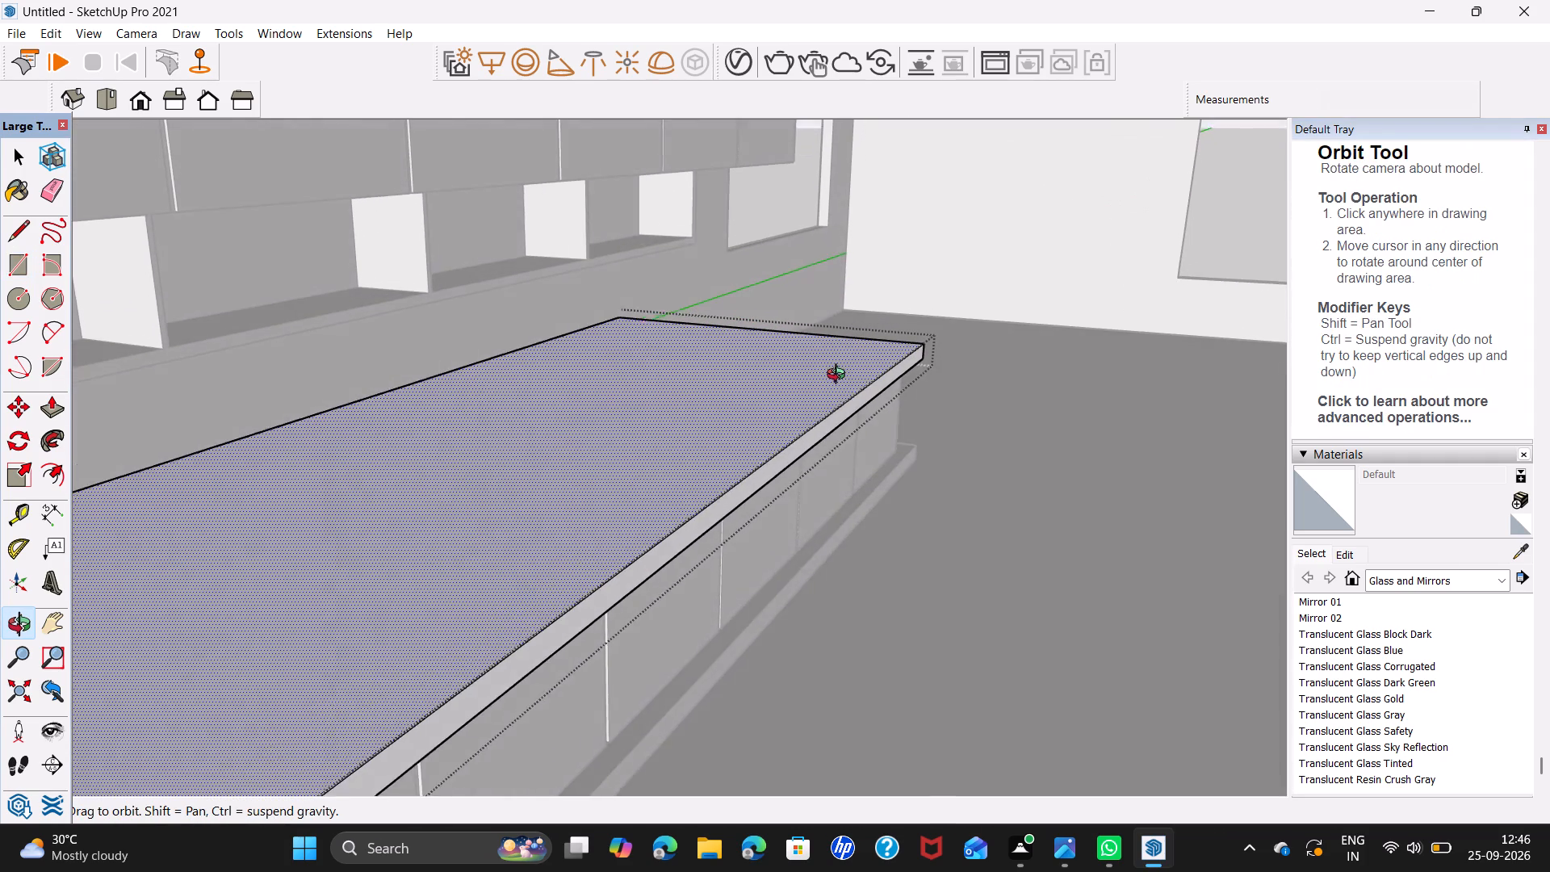
middle_drag(840, 376, 841, 379)
click(827, 359)
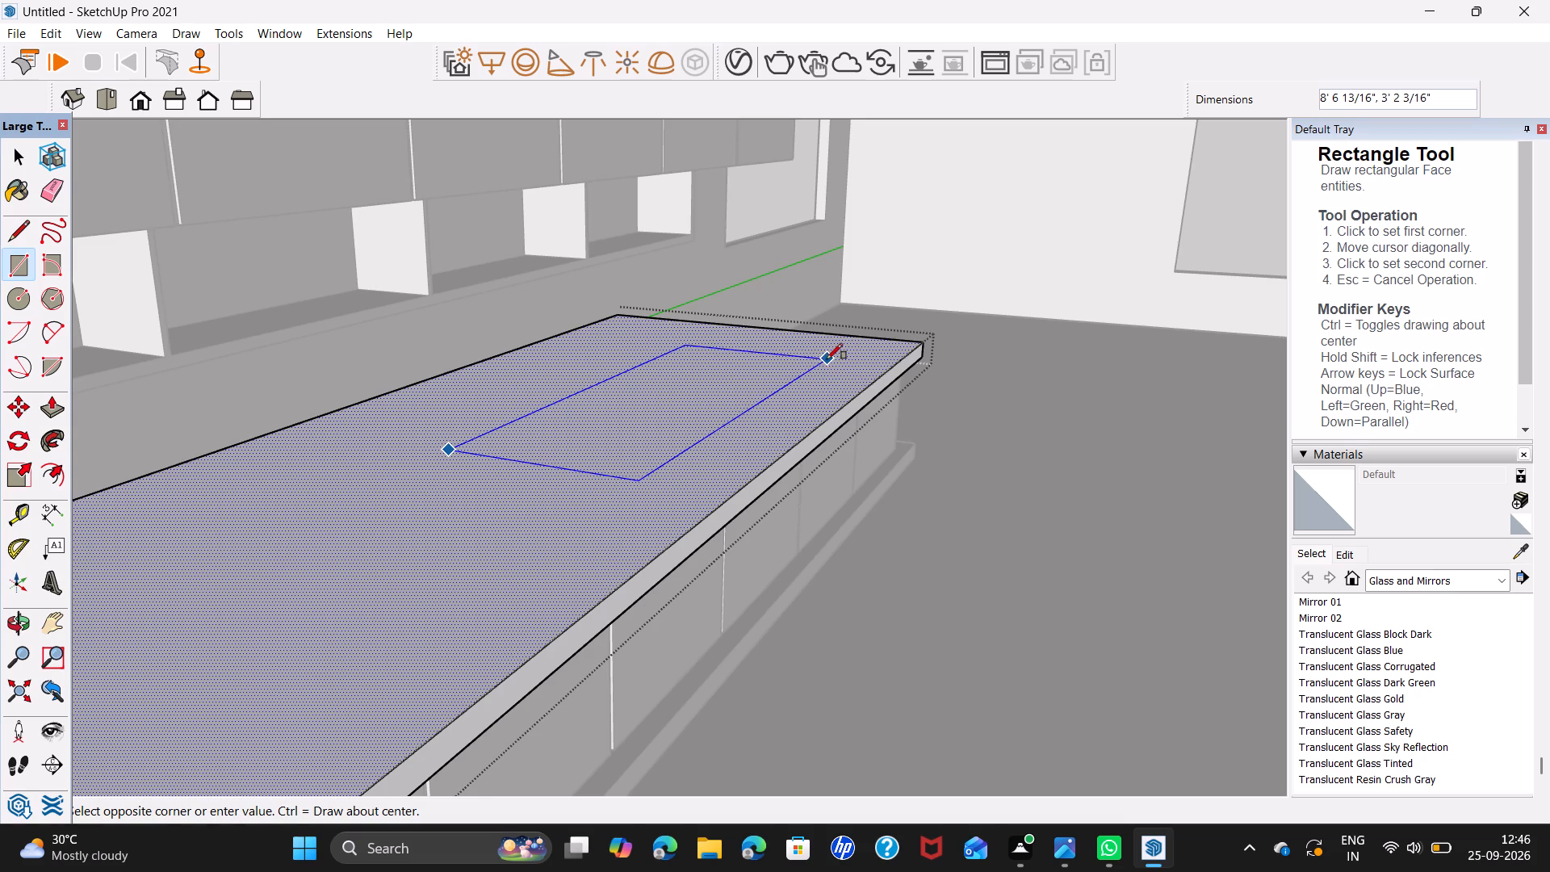
key(space)
Push the countertop rectangle down 4" to form a sink recess.
click(681, 367)
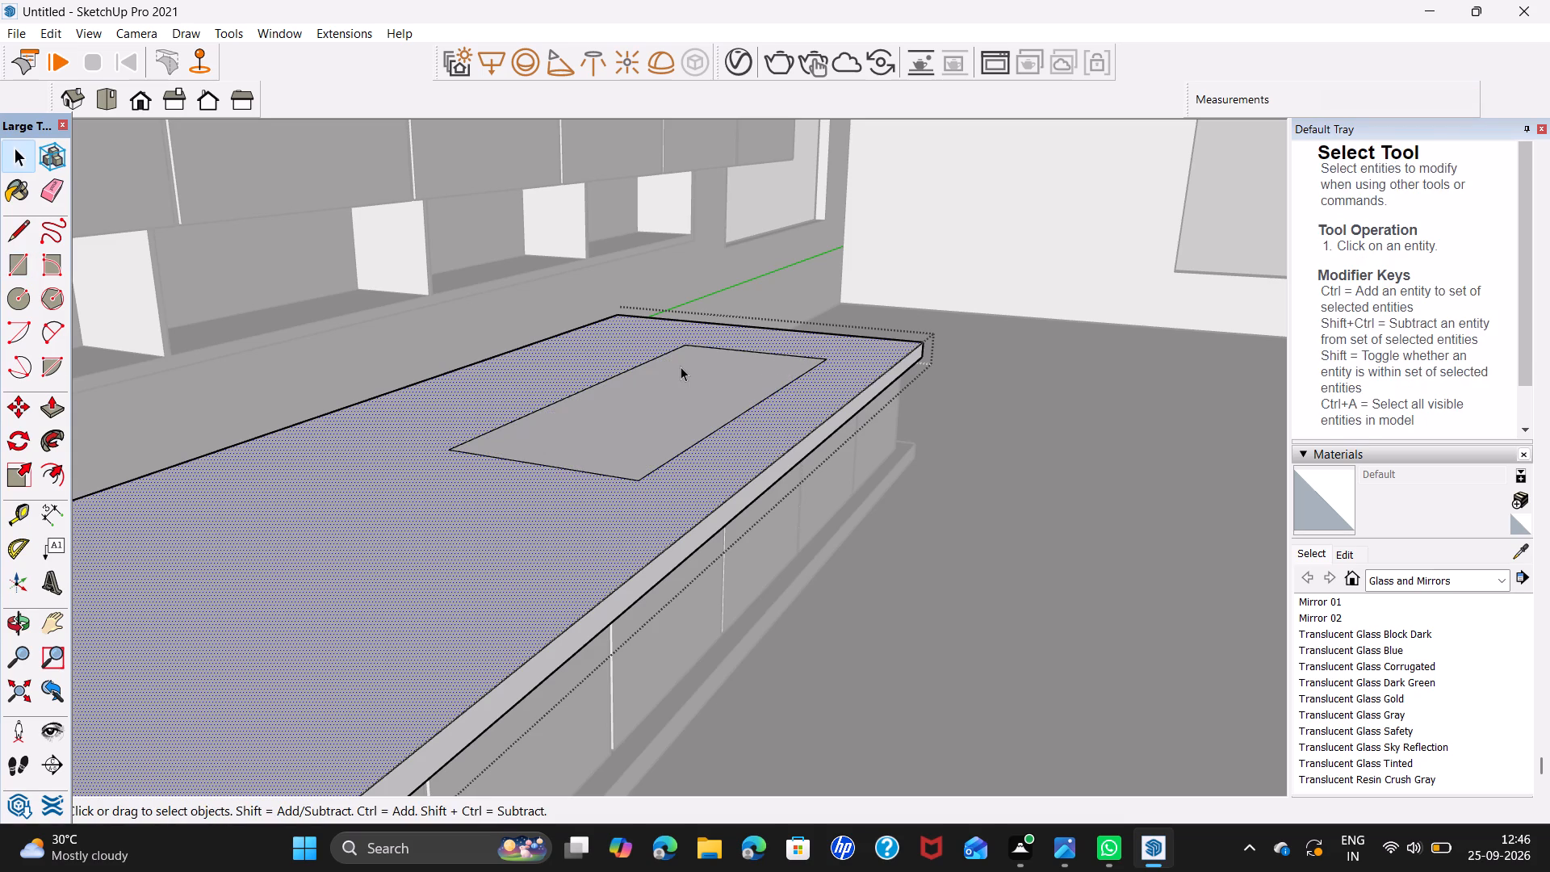
key(p)
click(679, 396)
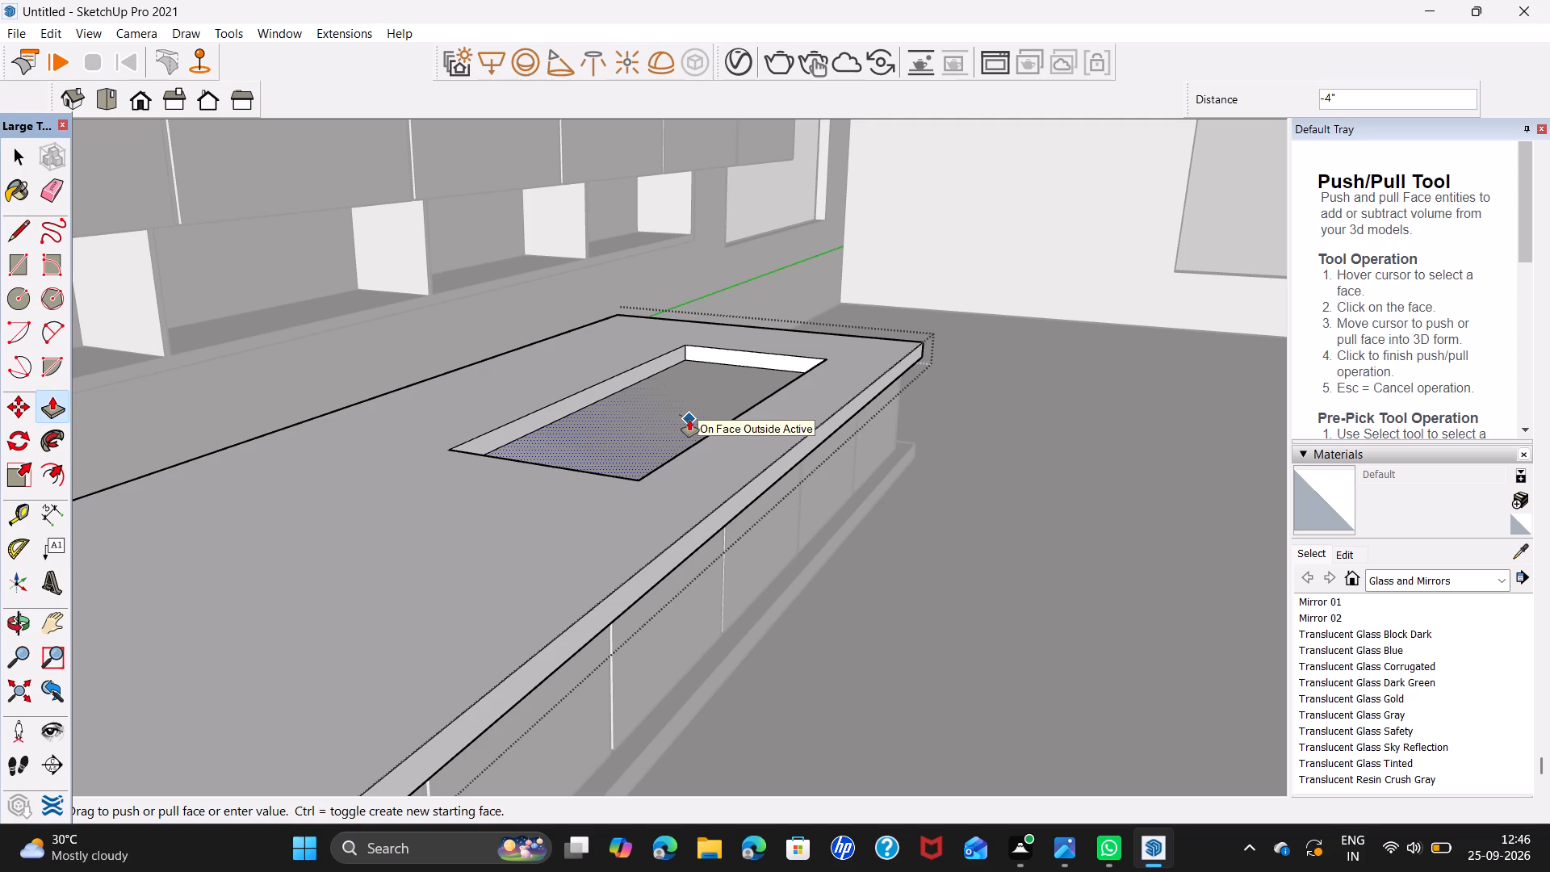
key(4)
key(Return)
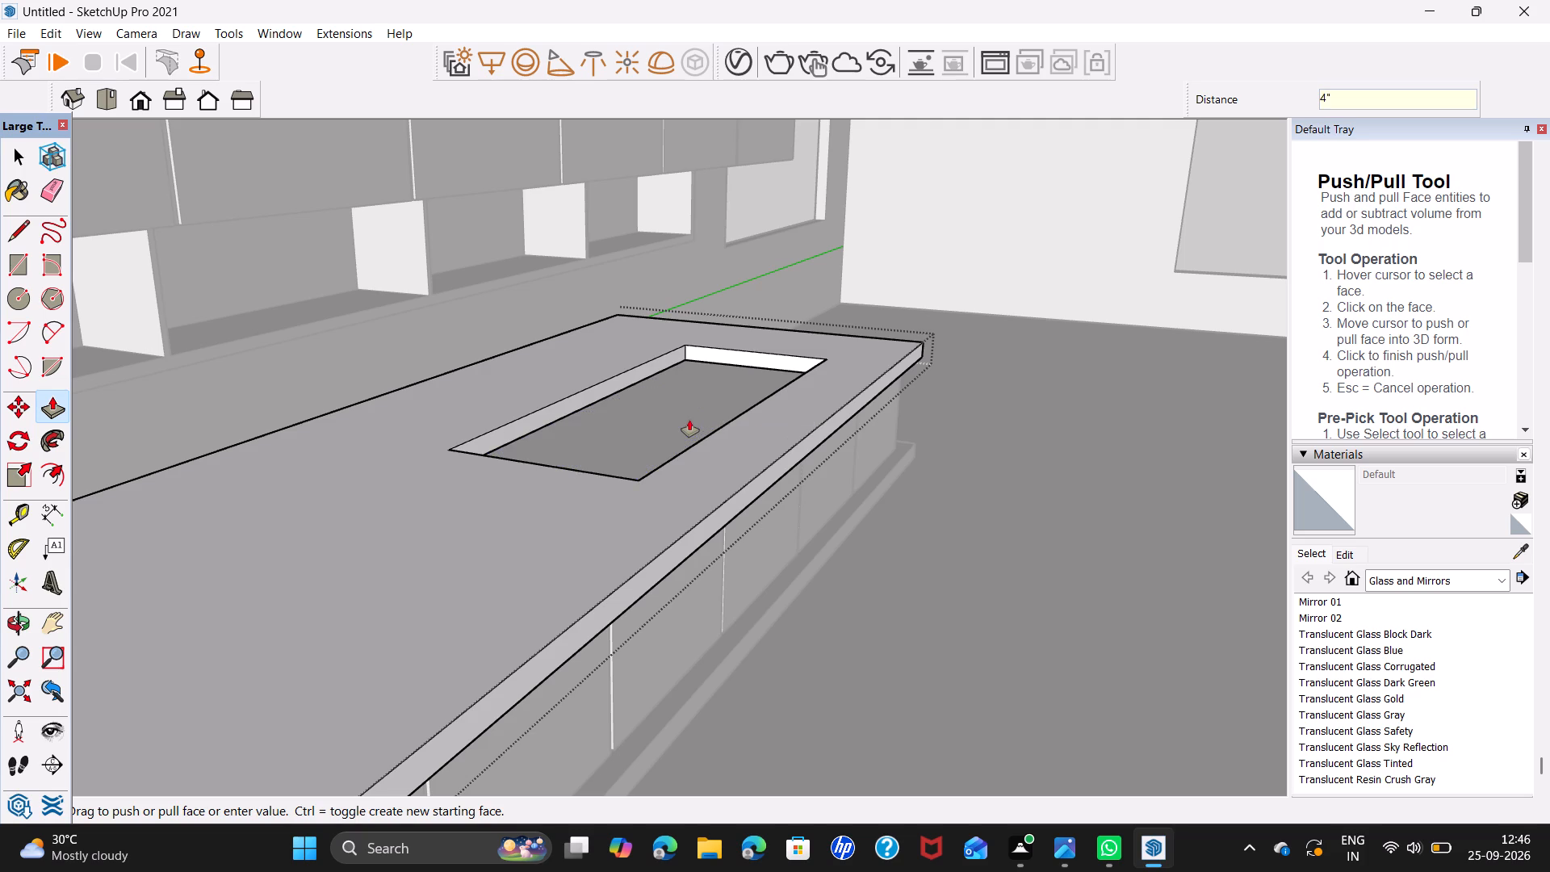
key(space)
Open the countertop along the opposite side wall, the one without a recess, for editing.
middle_drag(532, 378, 513, 378)
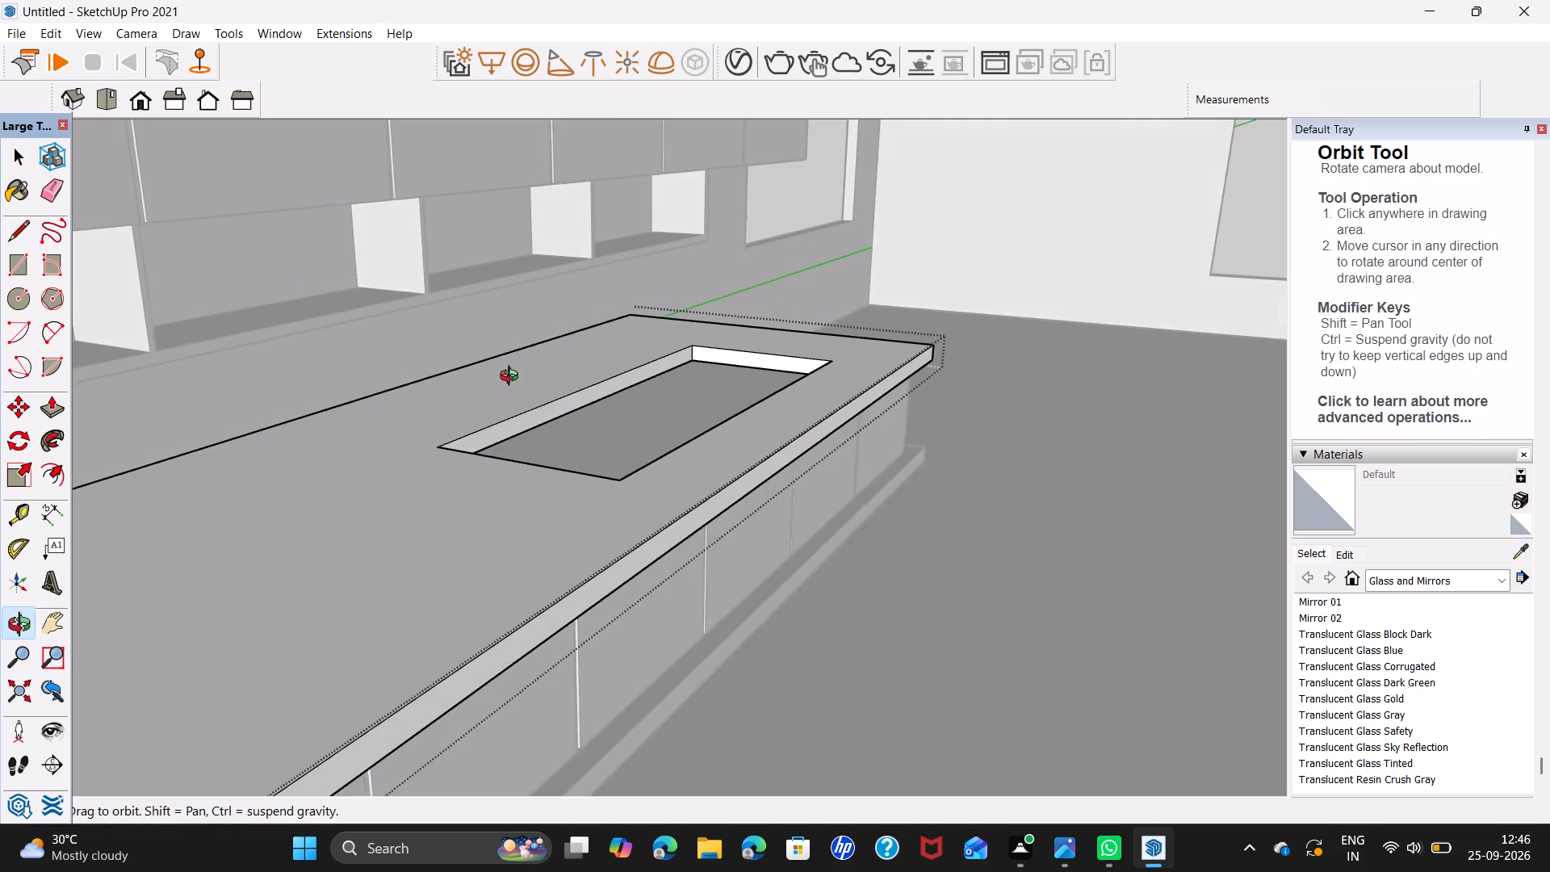
middle_drag(513, 378, 340, 329)
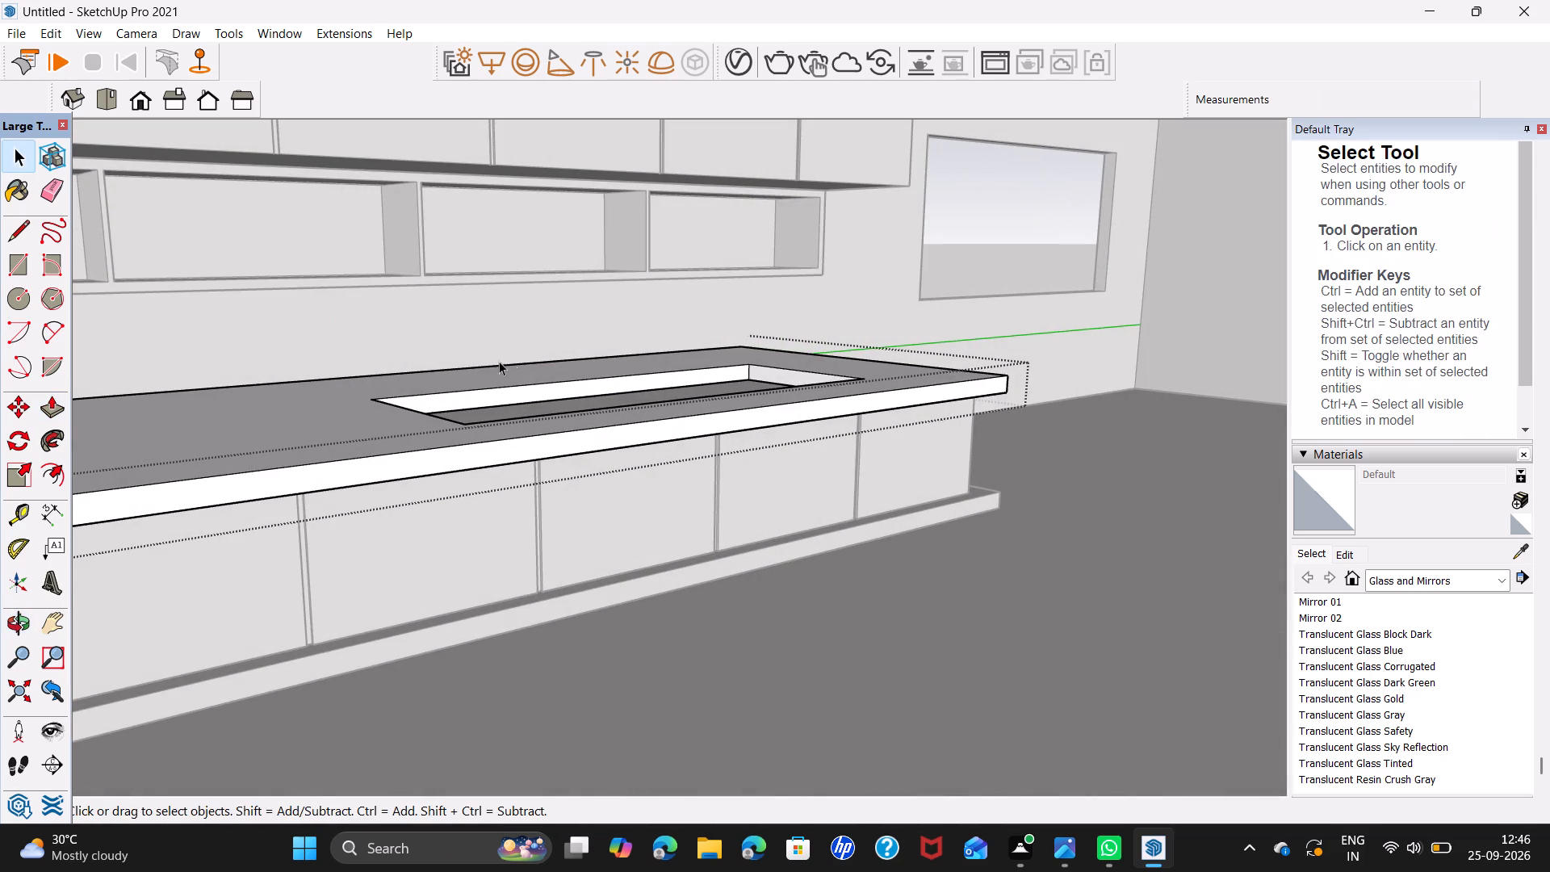
scroll(525, 378, up, 1)
middle_drag(534, 407, 540, 482)
scroll(539, 472, down, 6)
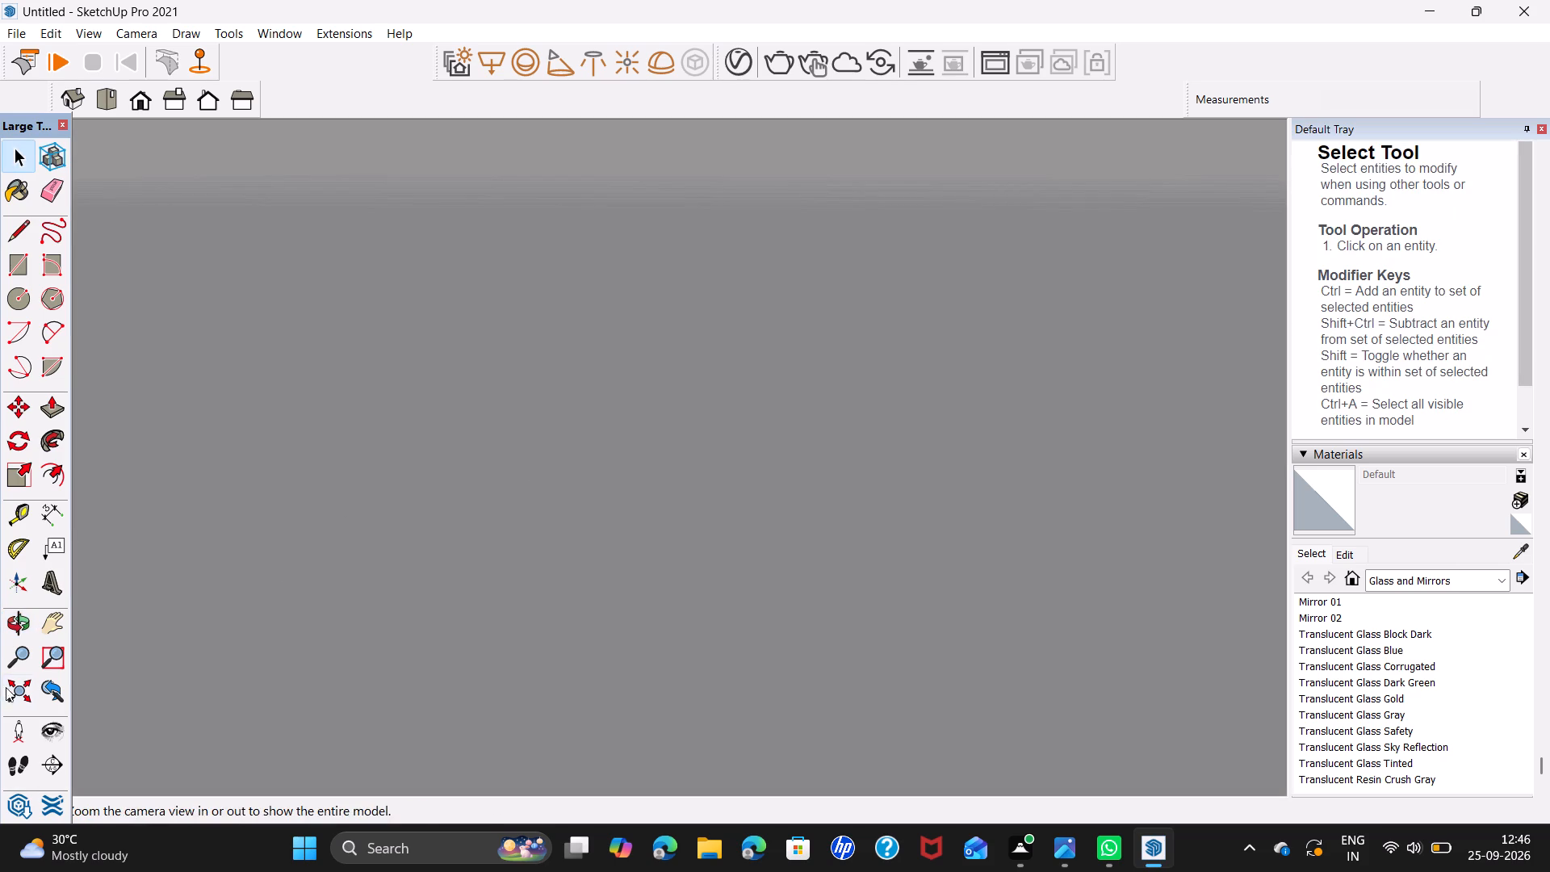
click(8, 694)
middle_drag(429, 455, 752, 354)
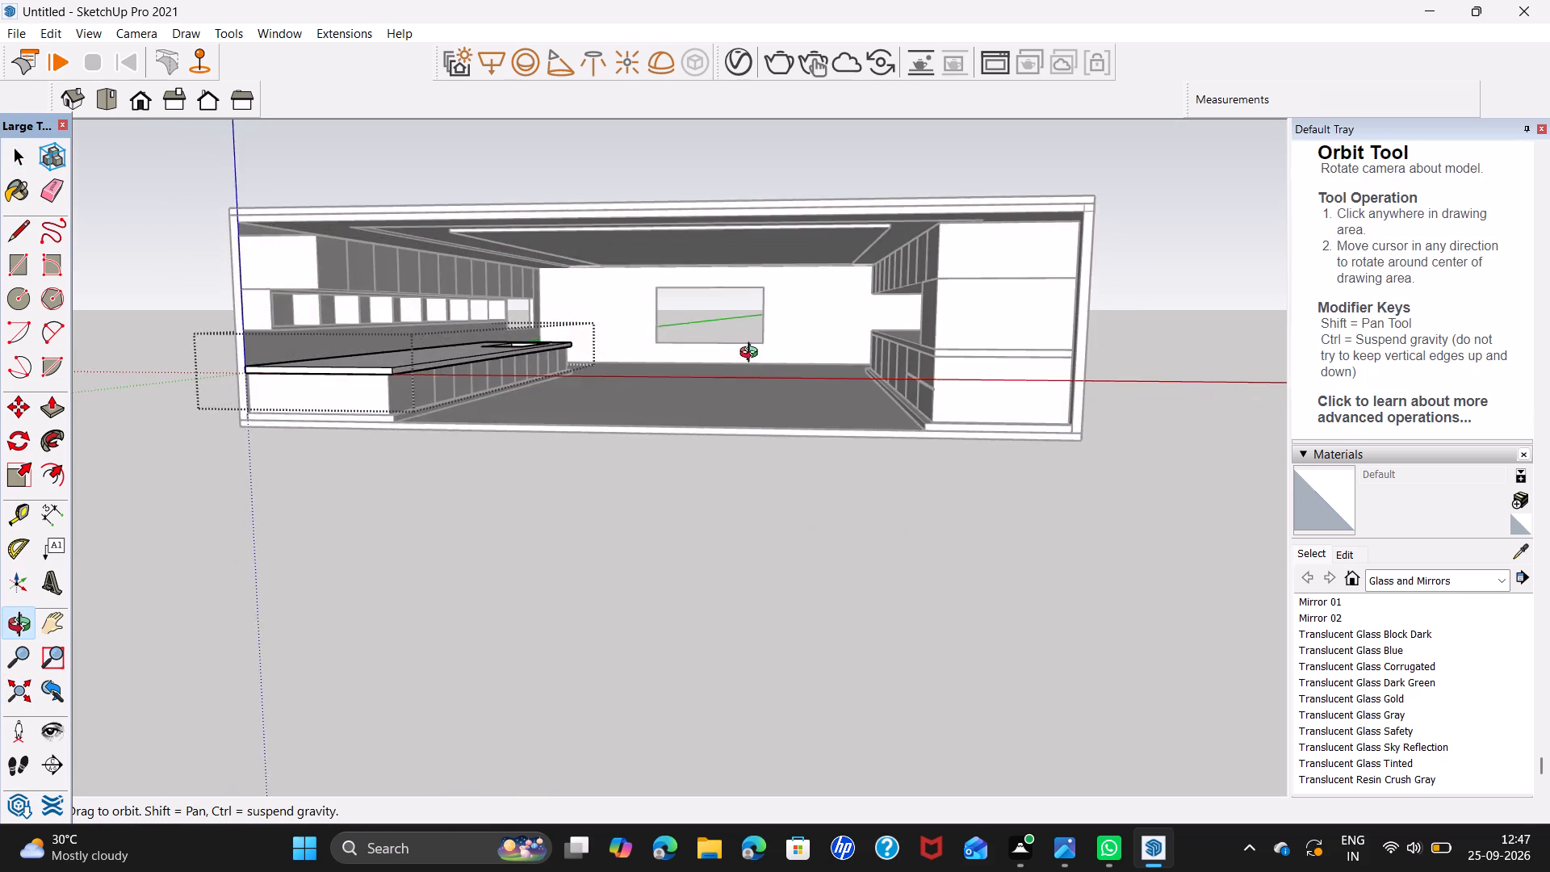
middle_drag(752, 354, 910, 388)
scroll(928, 337, up, 6)
middle_drag(913, 381, 973, 385)
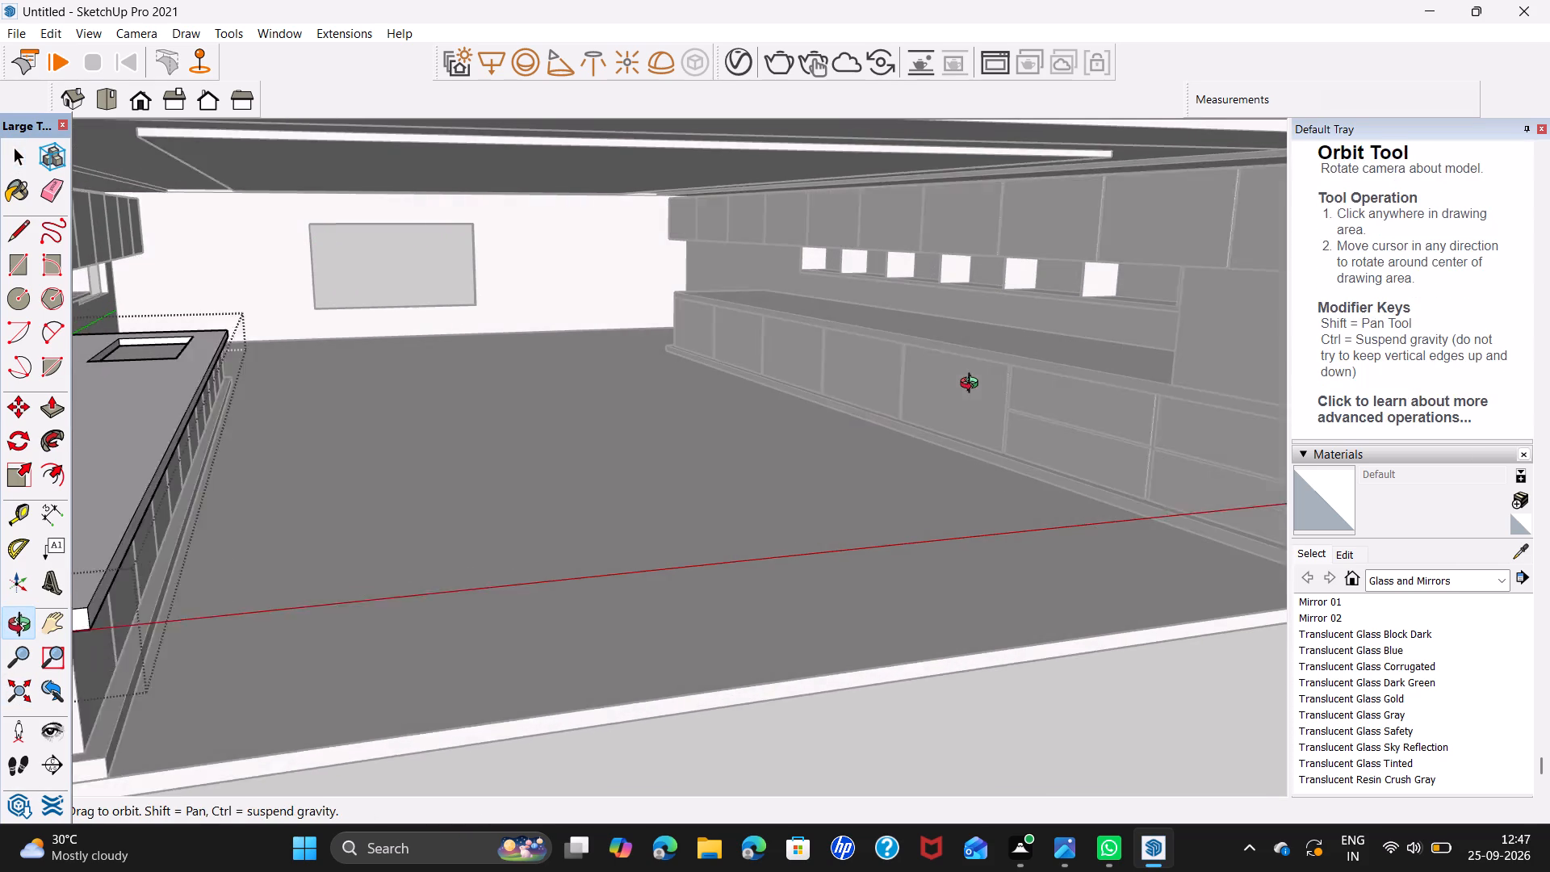
middle_drag(973, 385, 976, 385)
click(996, 337)
triple_click(996, 344)
click(996, 344)
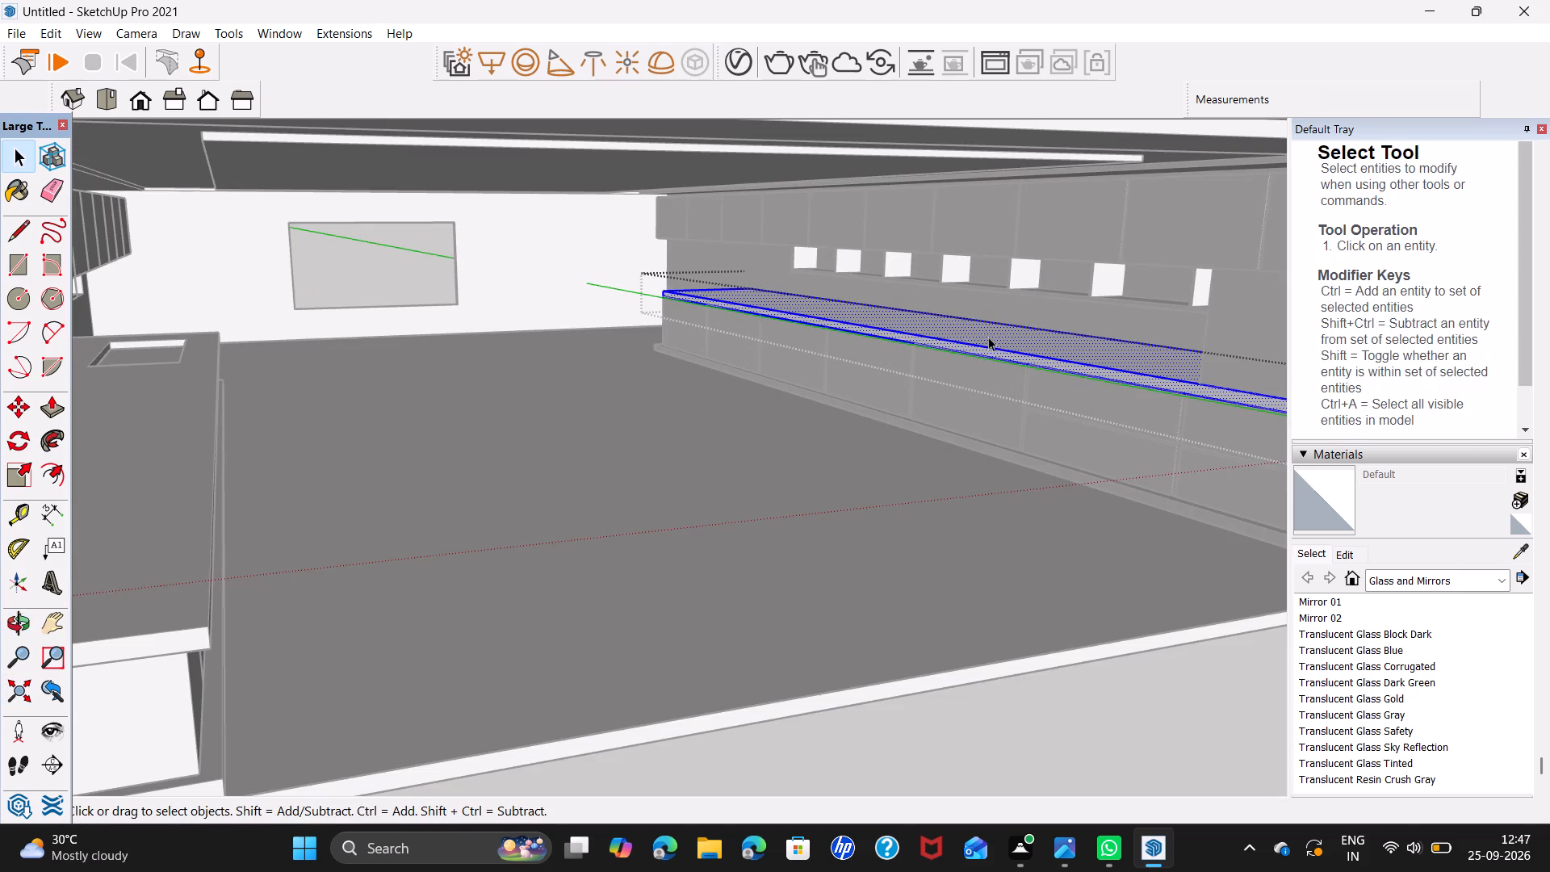
Draw a rectangle about 6'5" by 2'8" on the opened countertop's top face, toward its window end.
scroll(941, 335, up, 4)
middle_drag(940, 338, 936, 375)
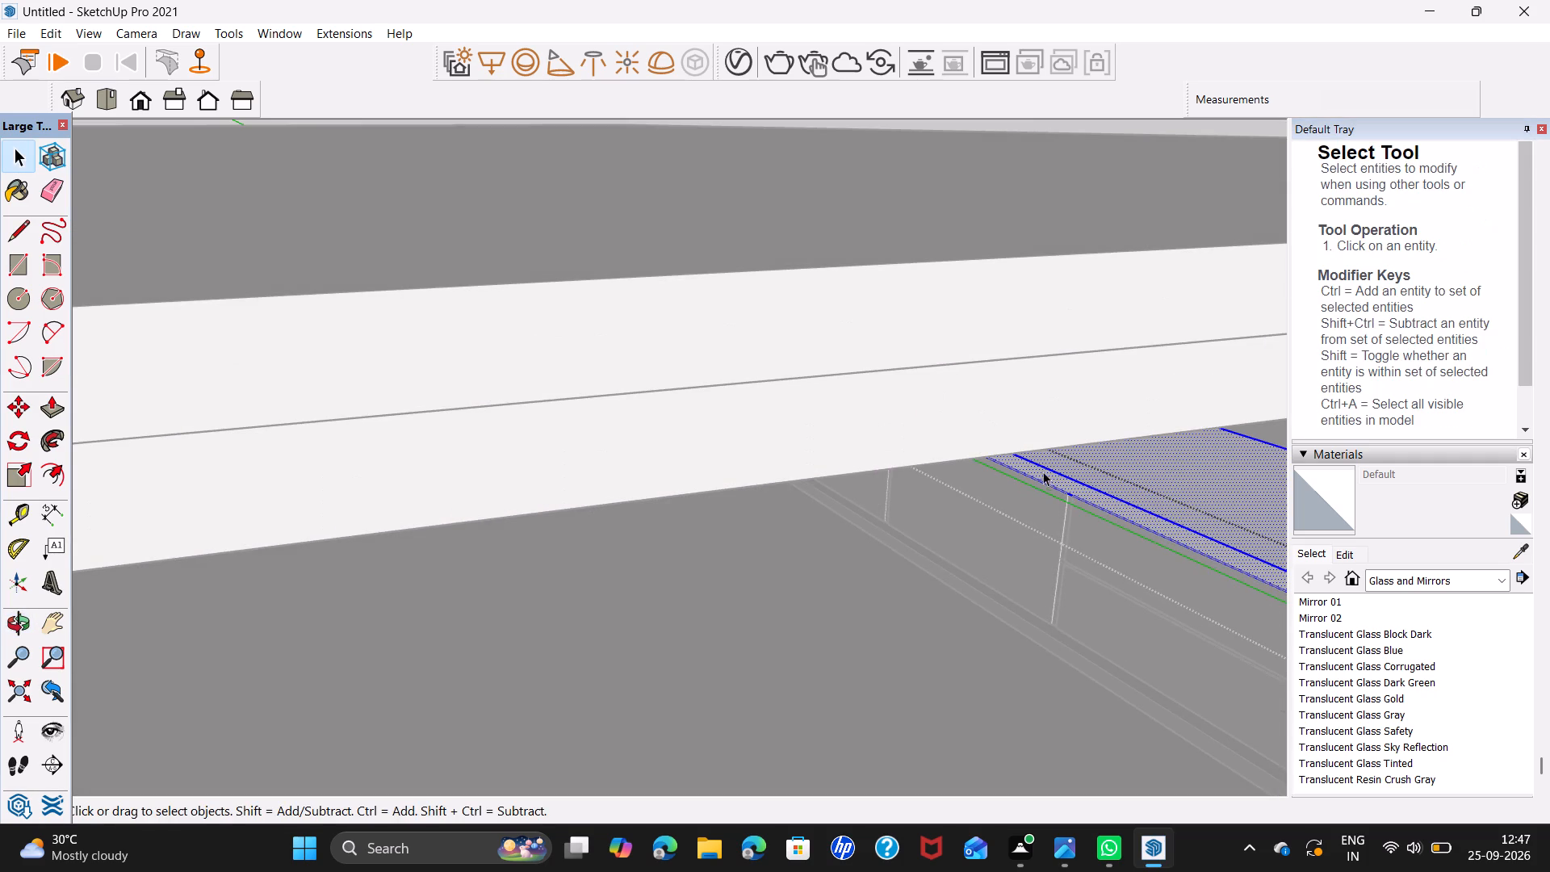
scroll(1045, 476, up, 1)
middle_drag(1045, 476, 1037, 391)
scroll(1002, 339, up, 4)
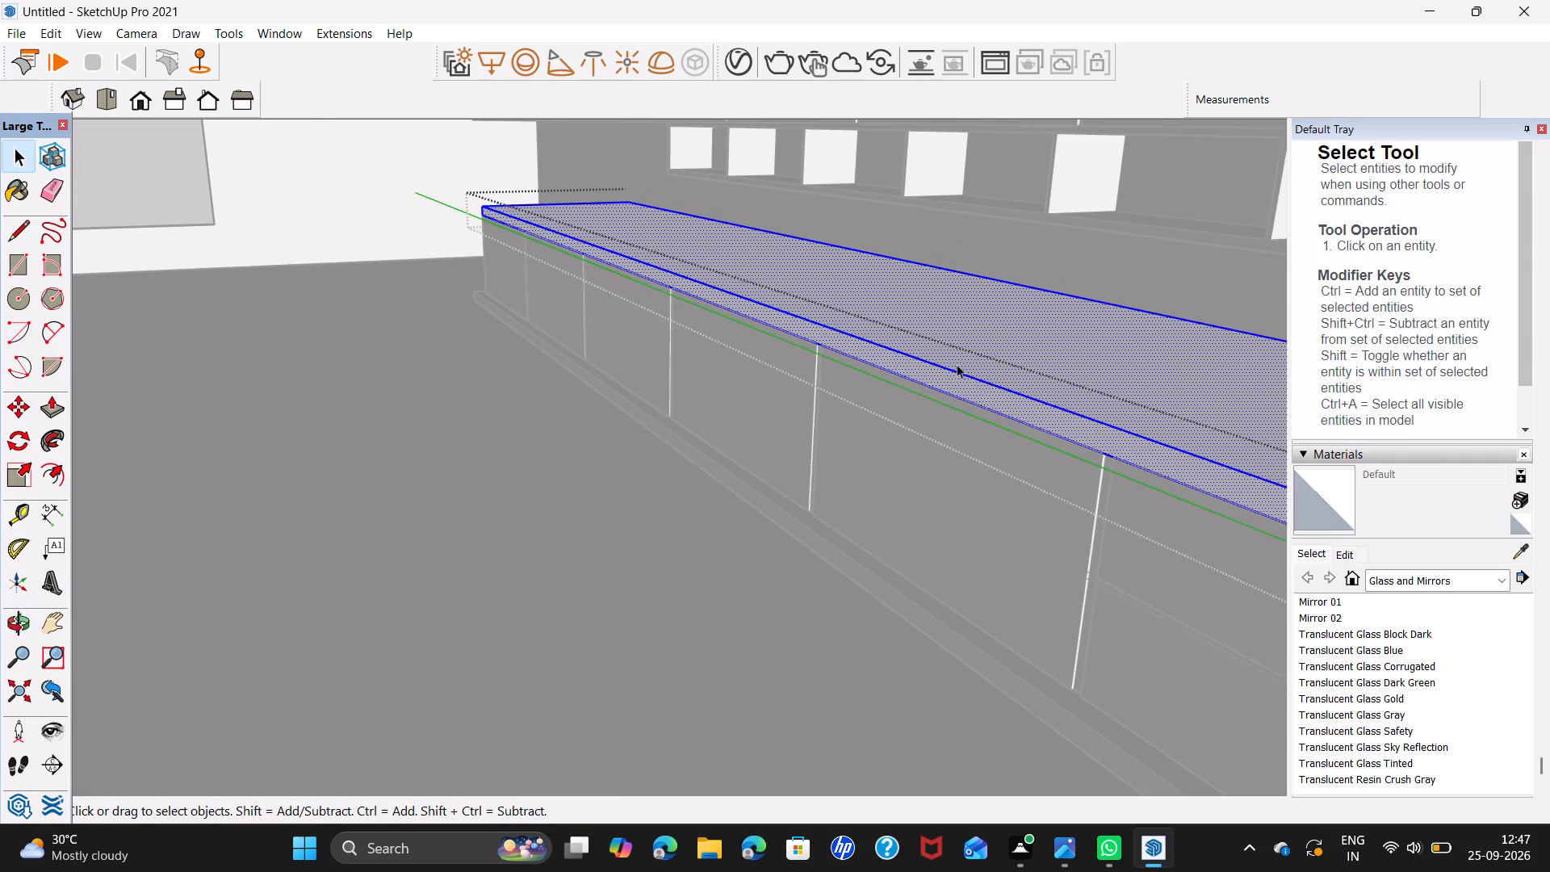
key(r)
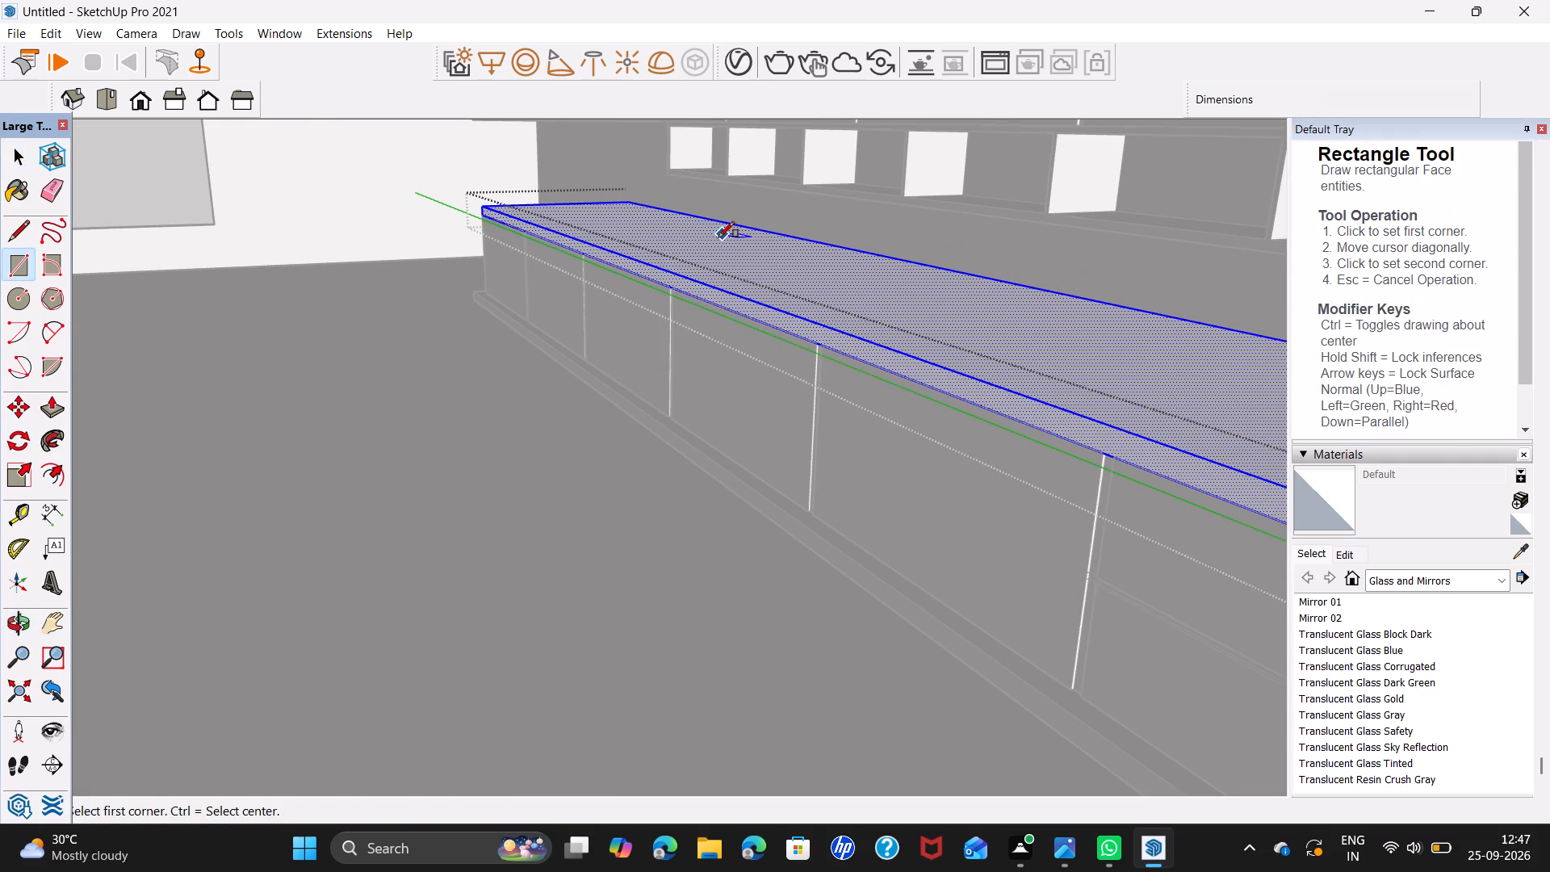
middle_drag(661, 231, 670, 235)
scroll(670, 225, up, 4)
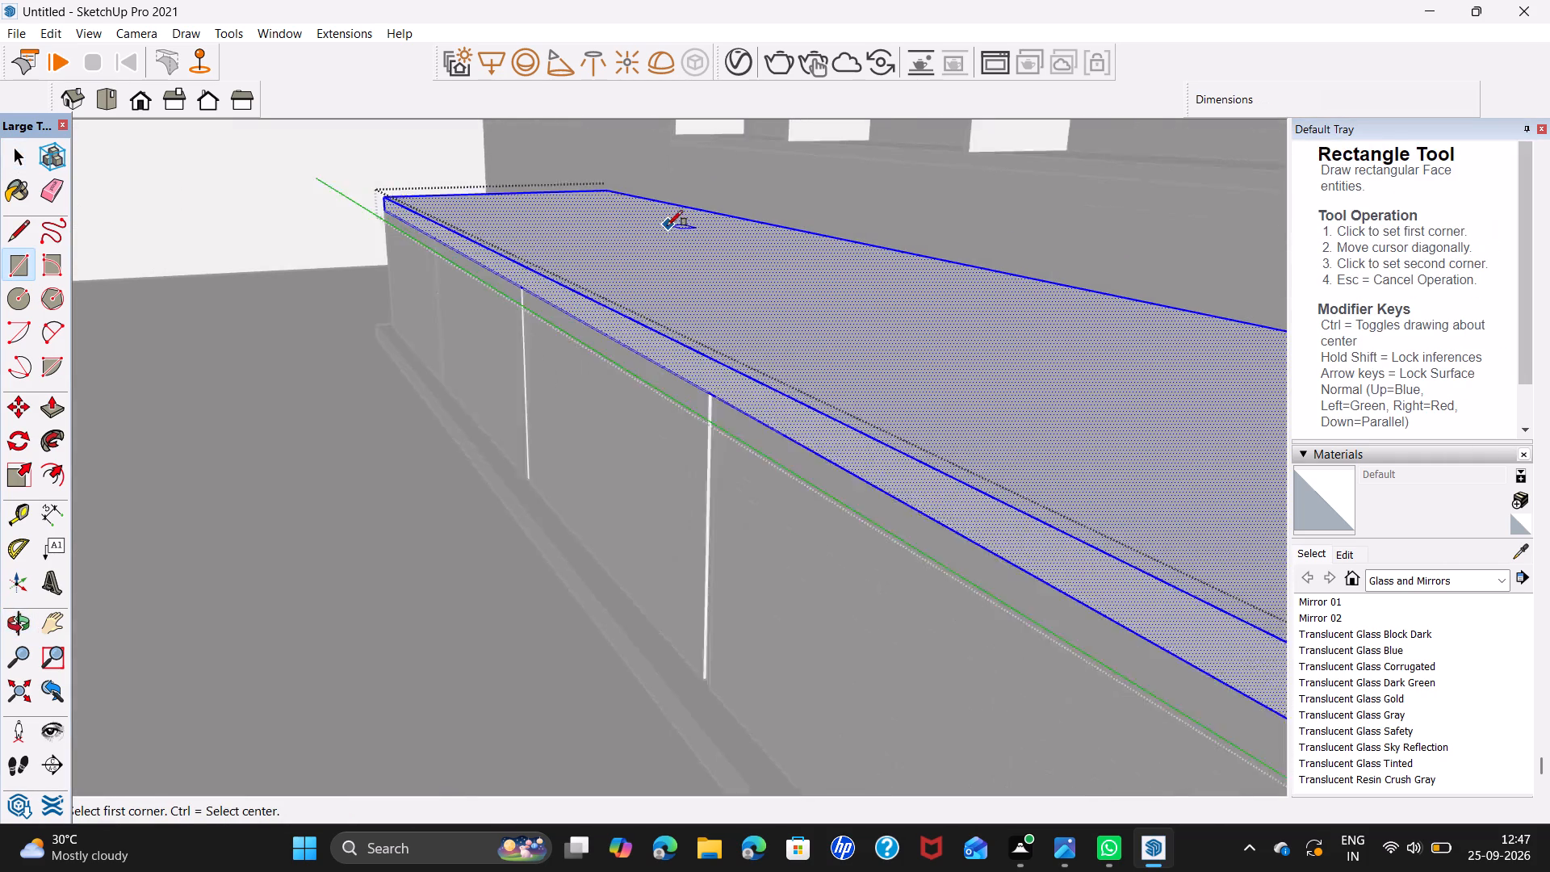
scroll(667, 226, up, 6)
middle_drag(655, 262, 651, 292)
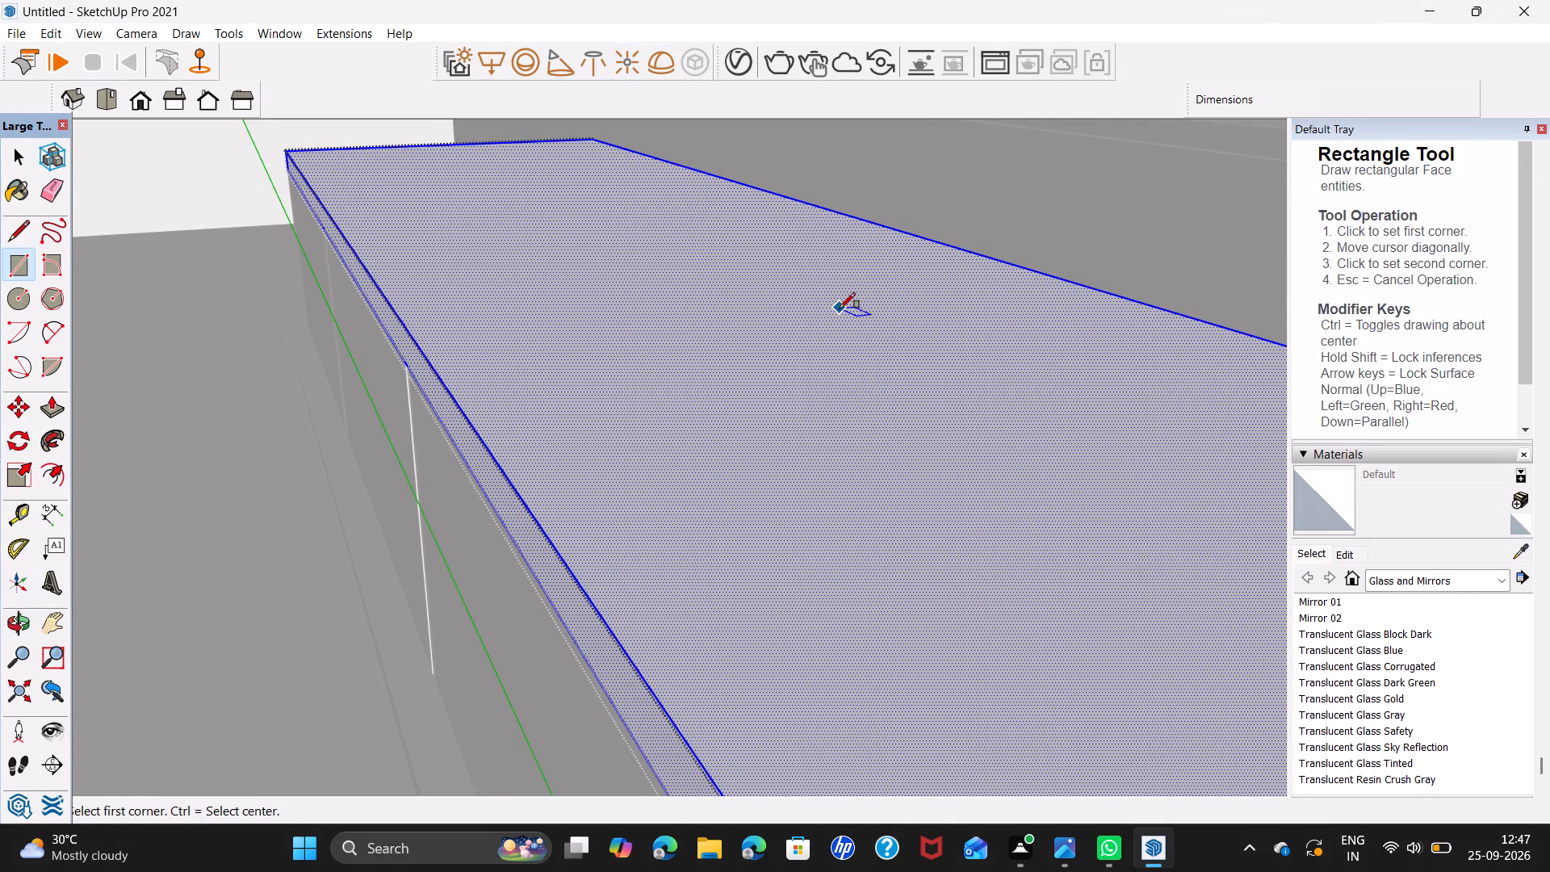
scroll(840, 308, down, 8)
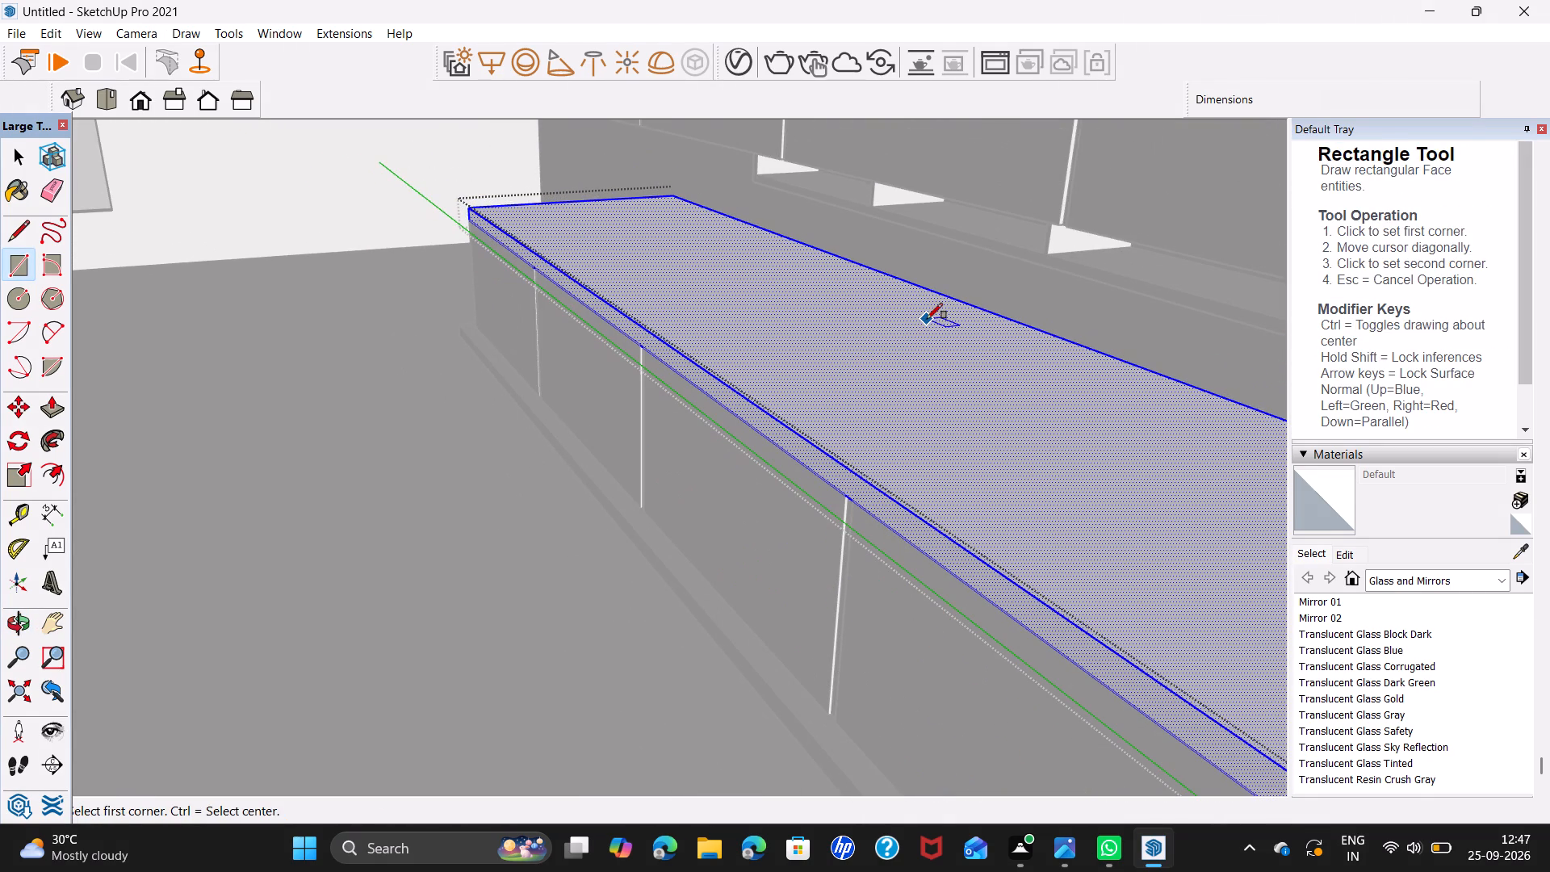
click(927, 319)
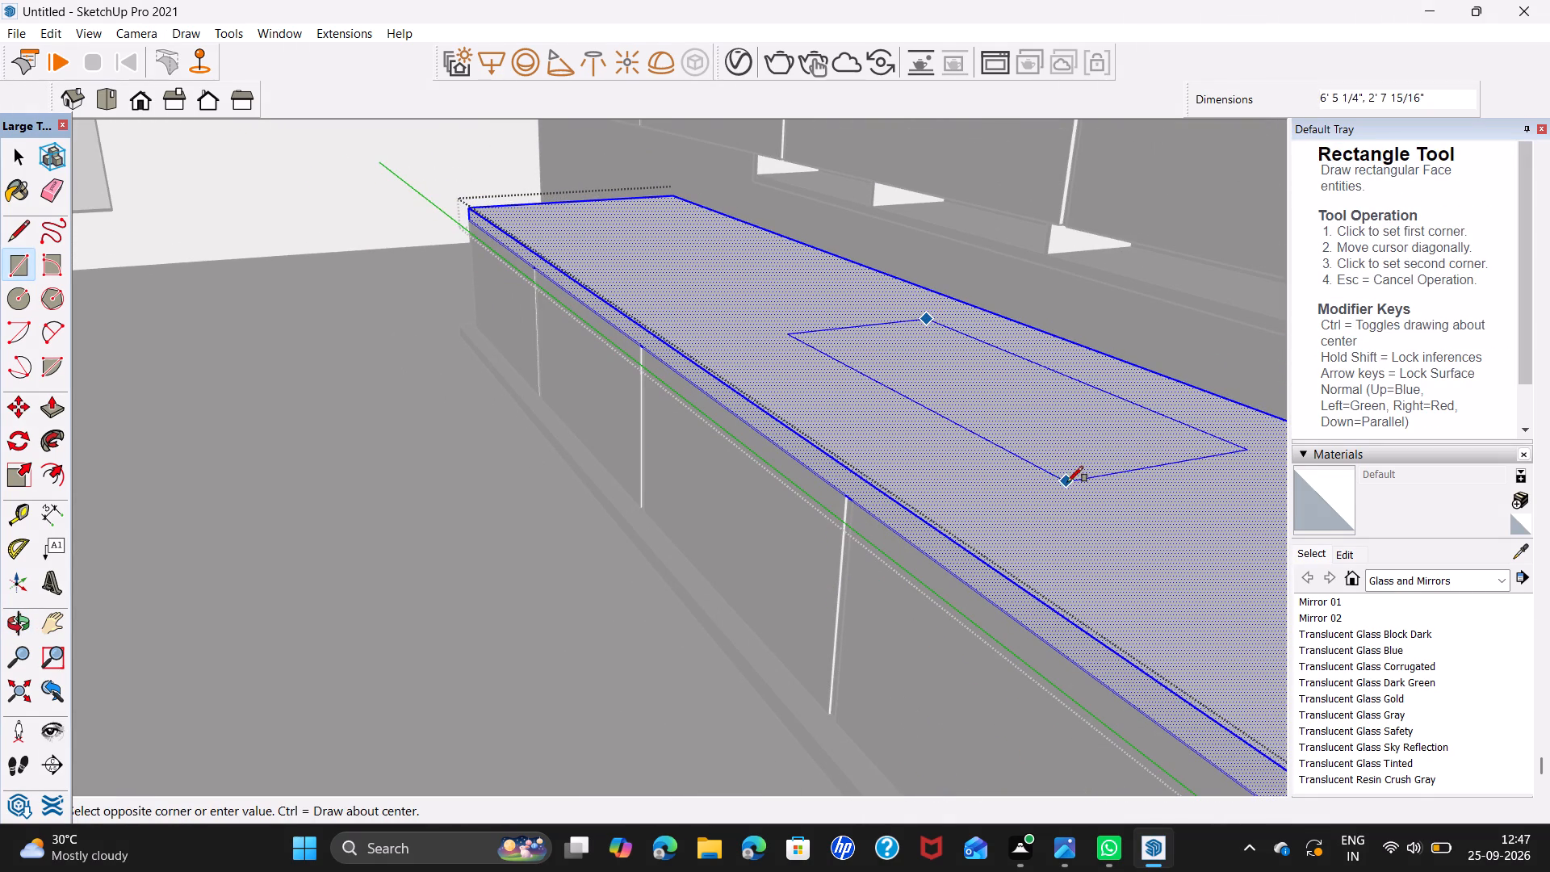
click(1072, 493)
key(space)
Push the new countertop rectangle down 2" to form a recess, and close the countertop group.
key(p)
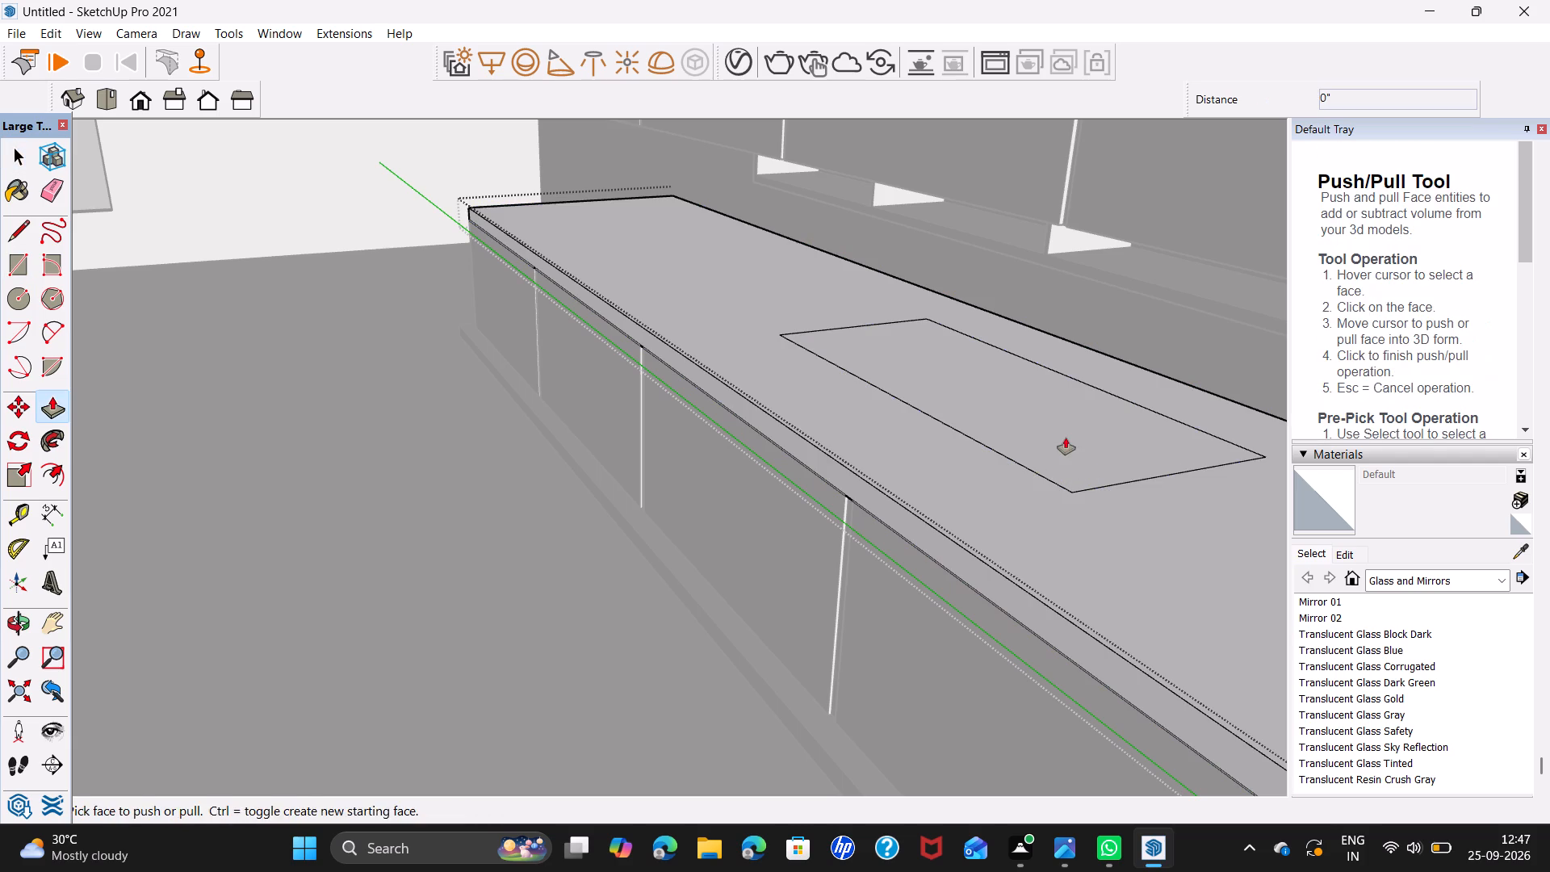
click(1066, 438)
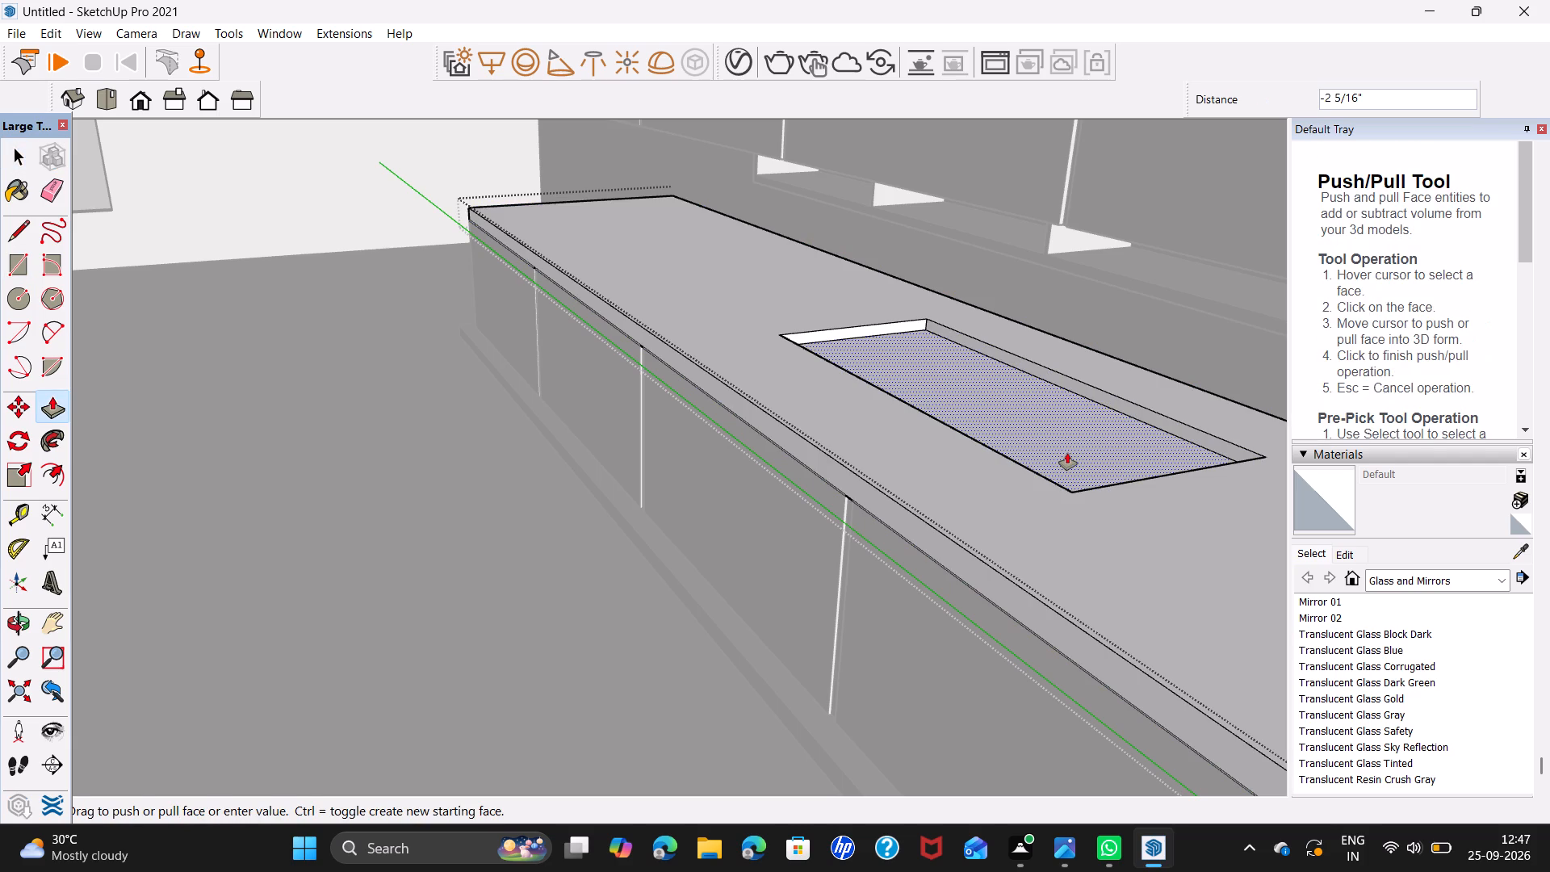
key(2)
key(Return)
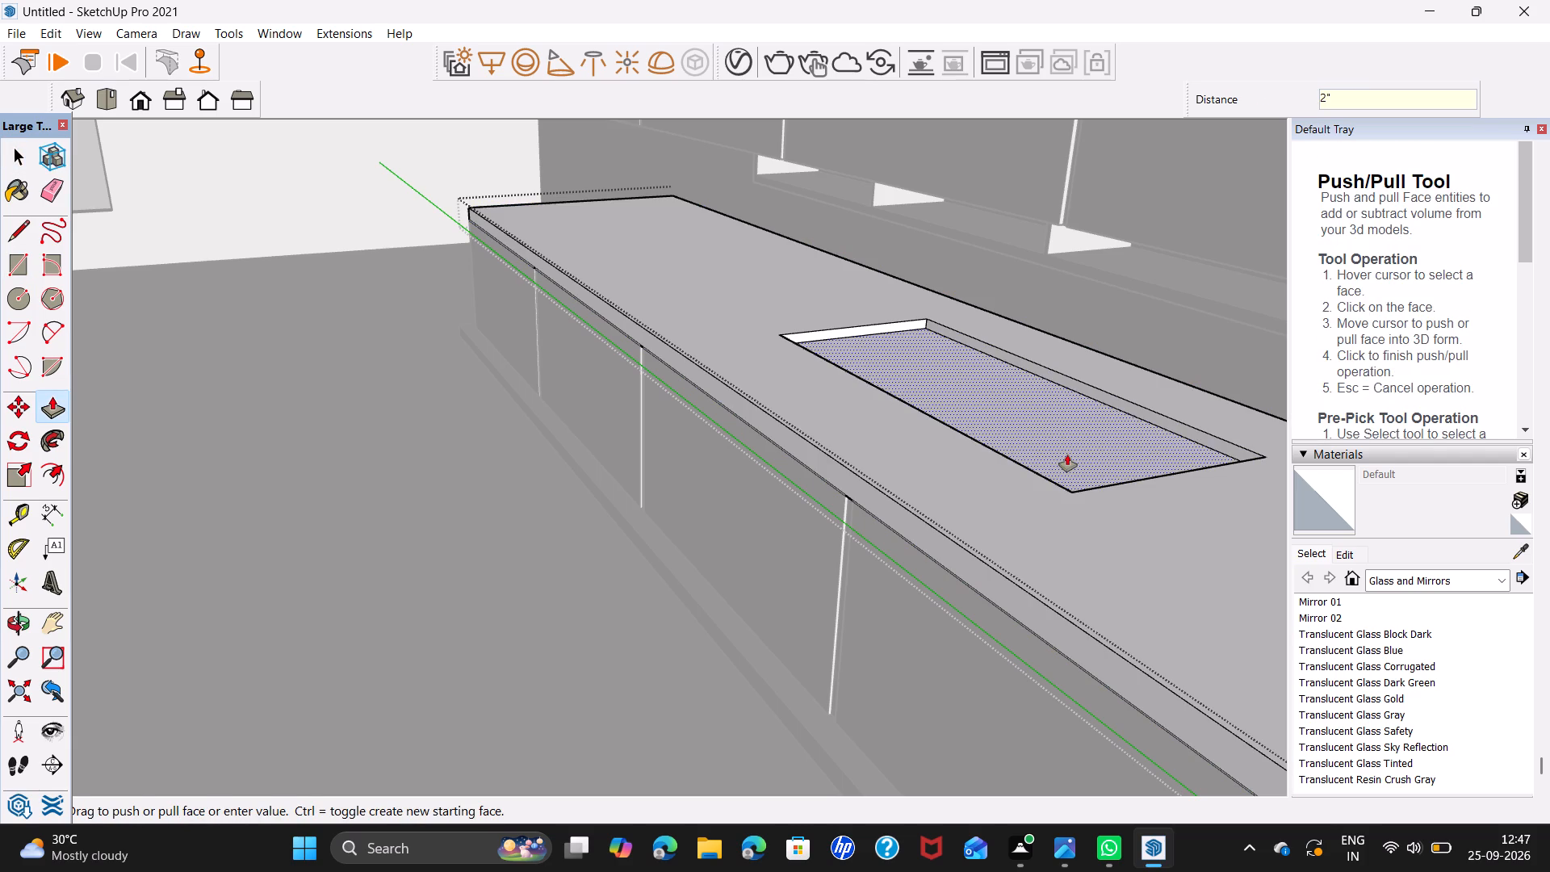
key(space)
scroll(1054, 437, down, 7)
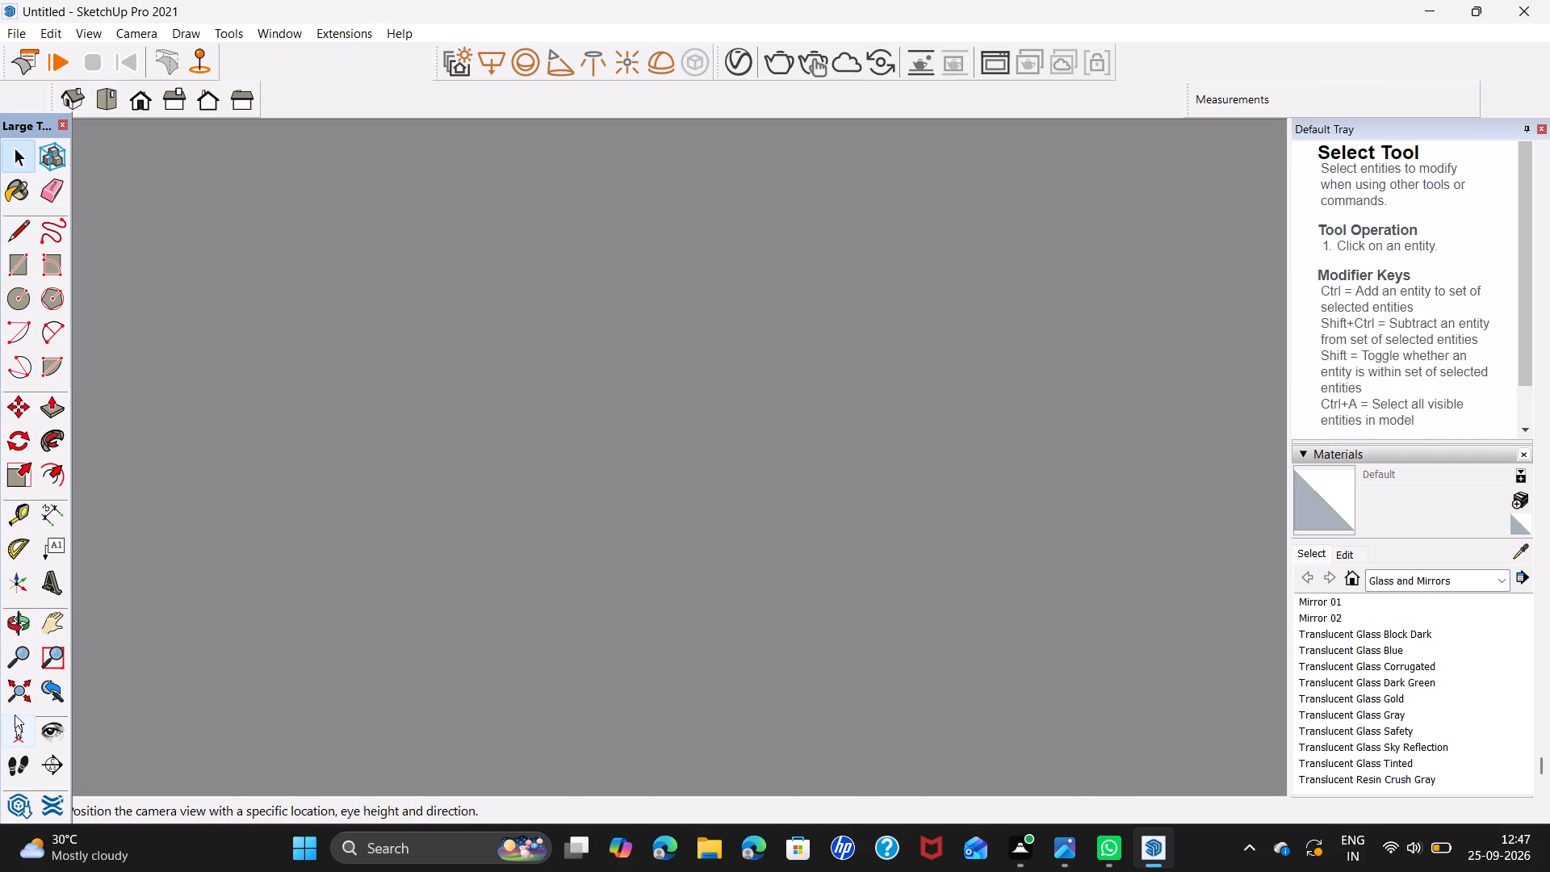
click(17, 707)
middle_drag(752, 555, 629, 472)
scroll(512, 409, up, 3)
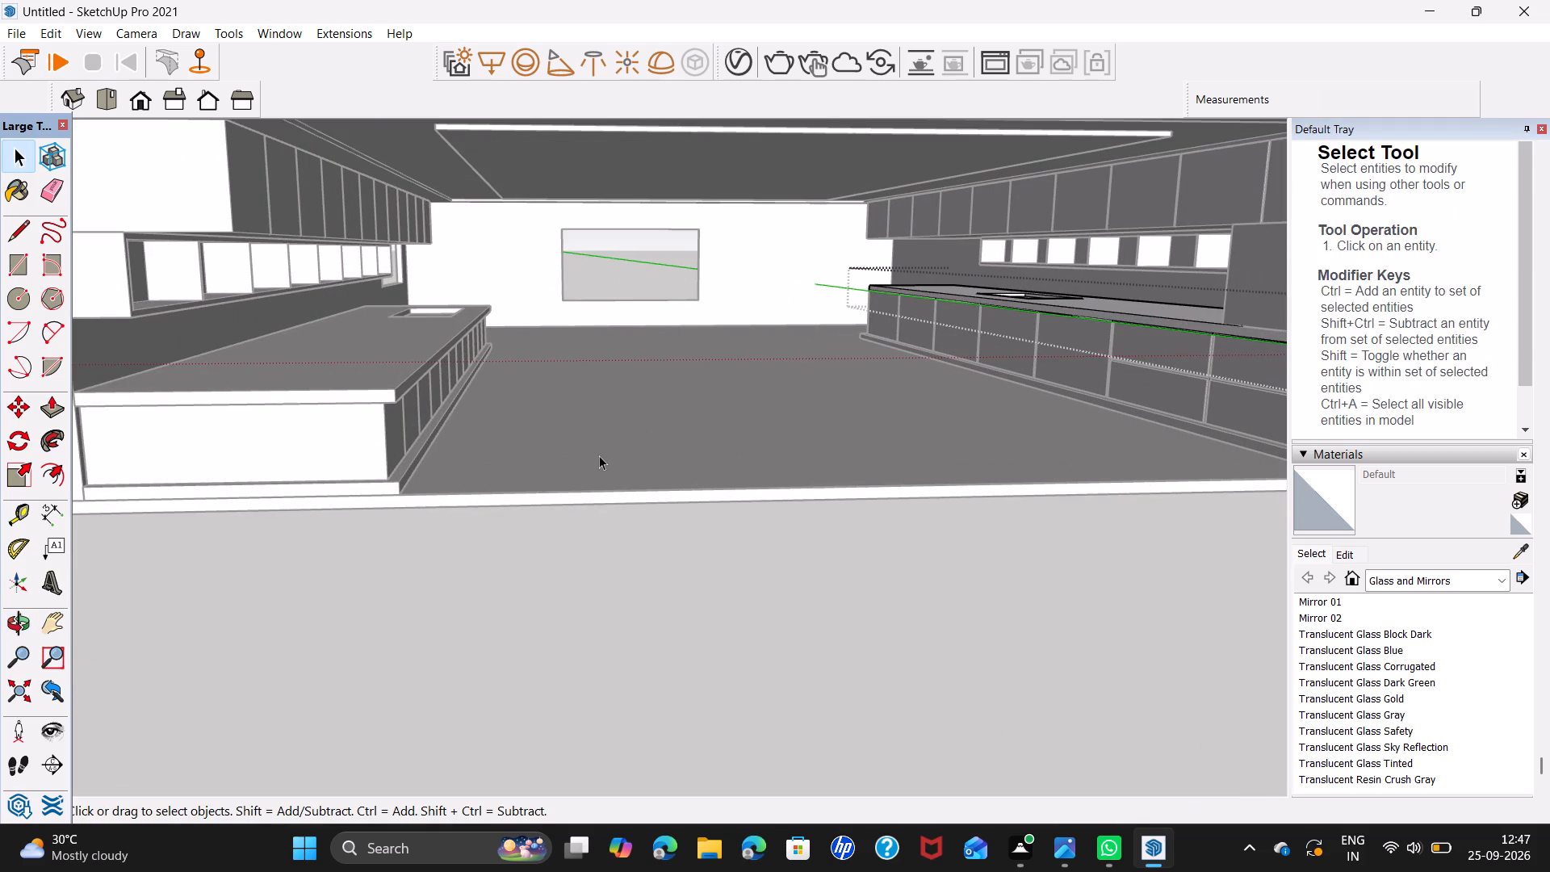
shift+middle_drag(599, 455, 549, 501)
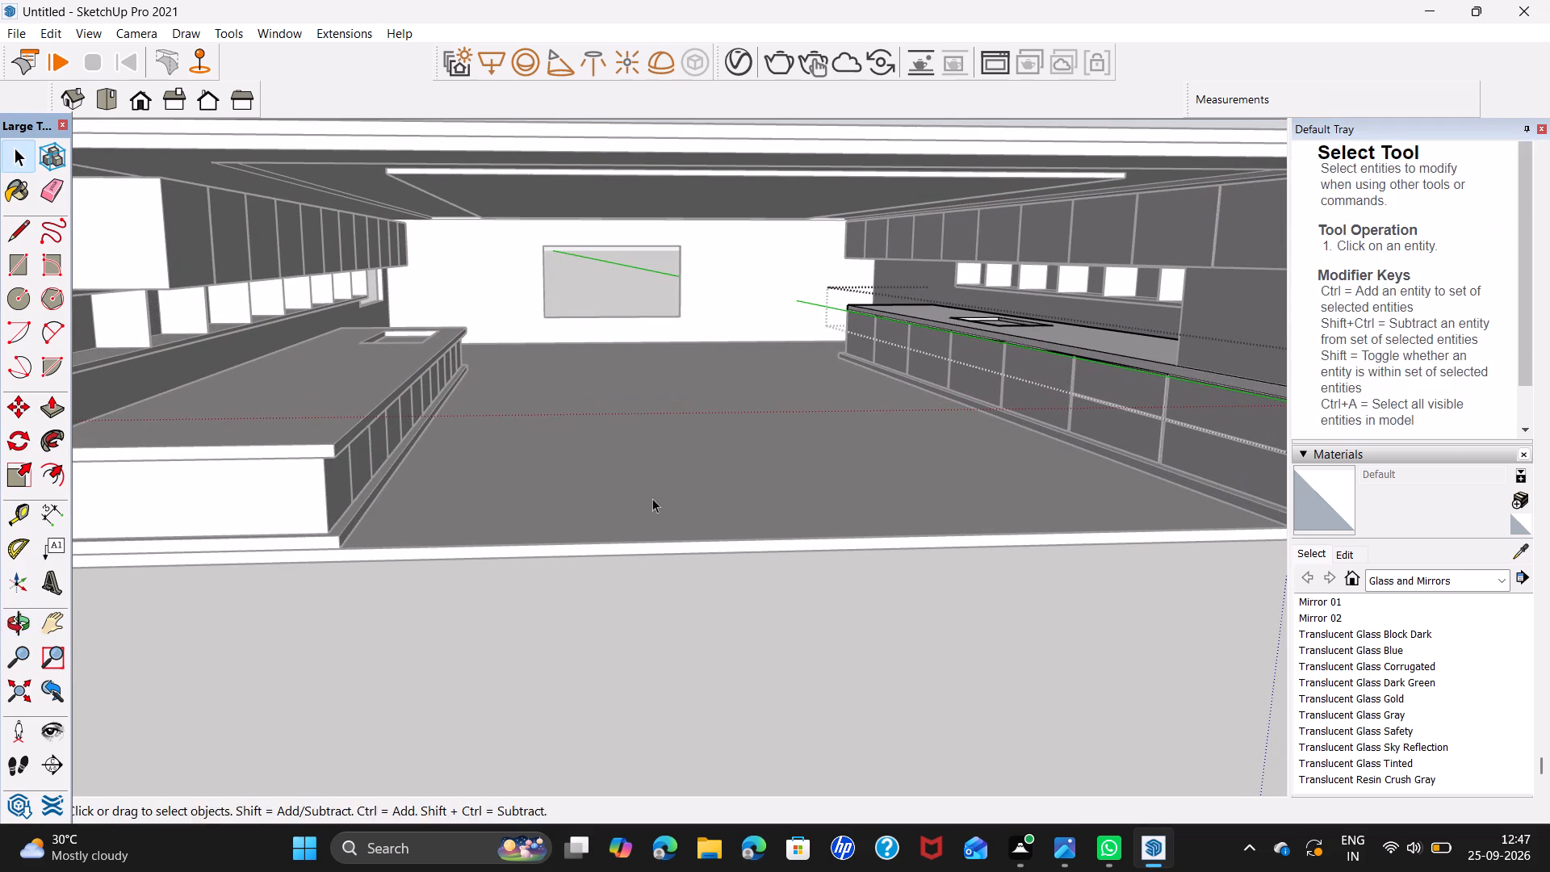
middle_drag(781, 542, 724, 493)
click(802, 590)
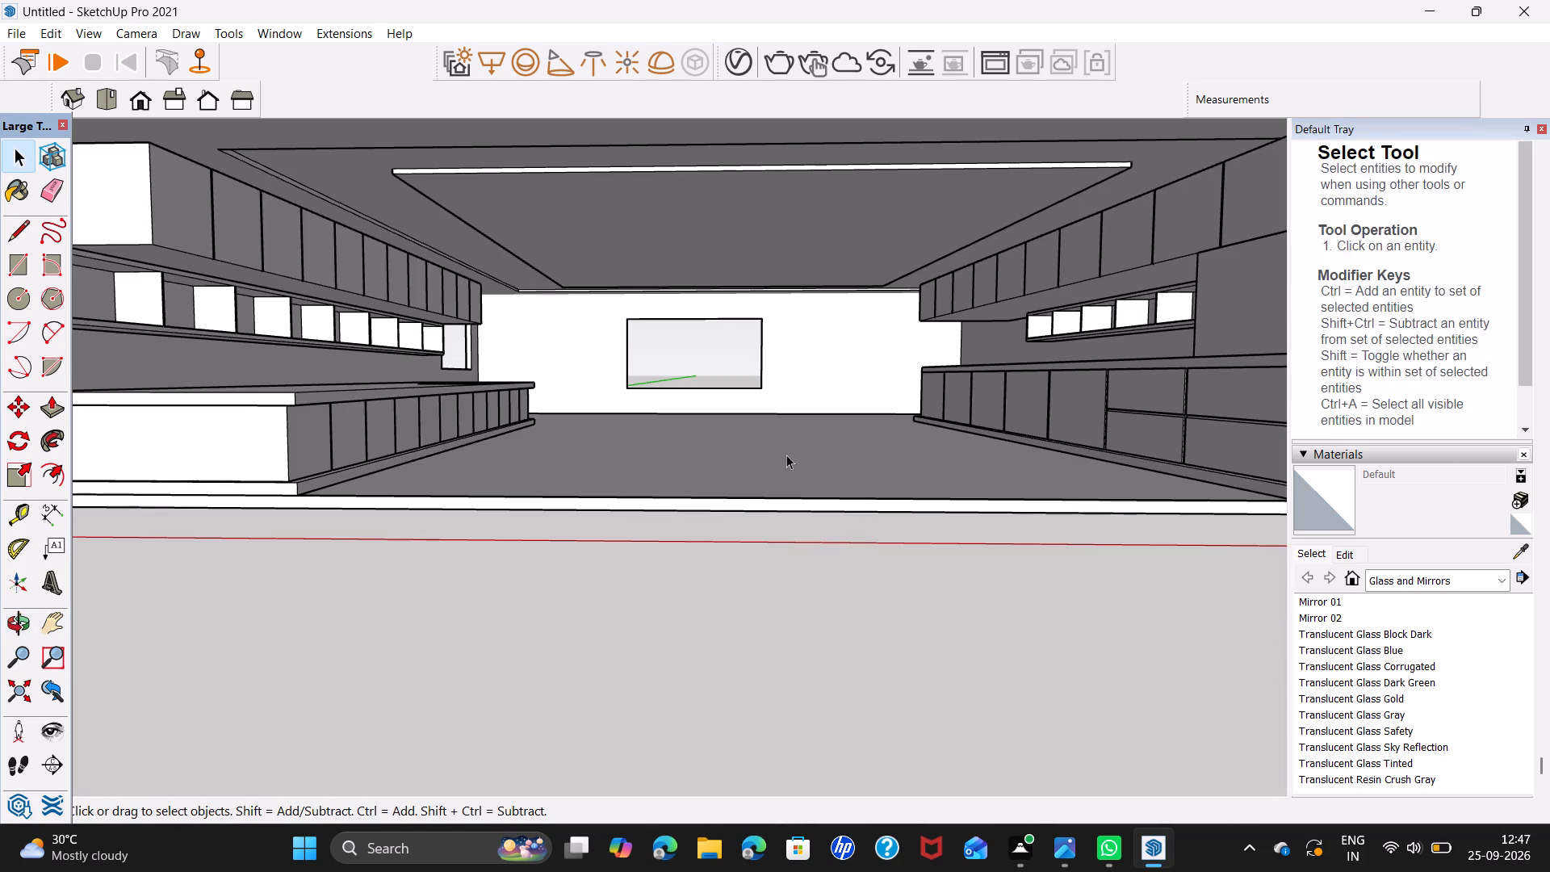
Show the Tile material collection as extra large thumbnails.
middle_drag(785, 454, 801, 522)
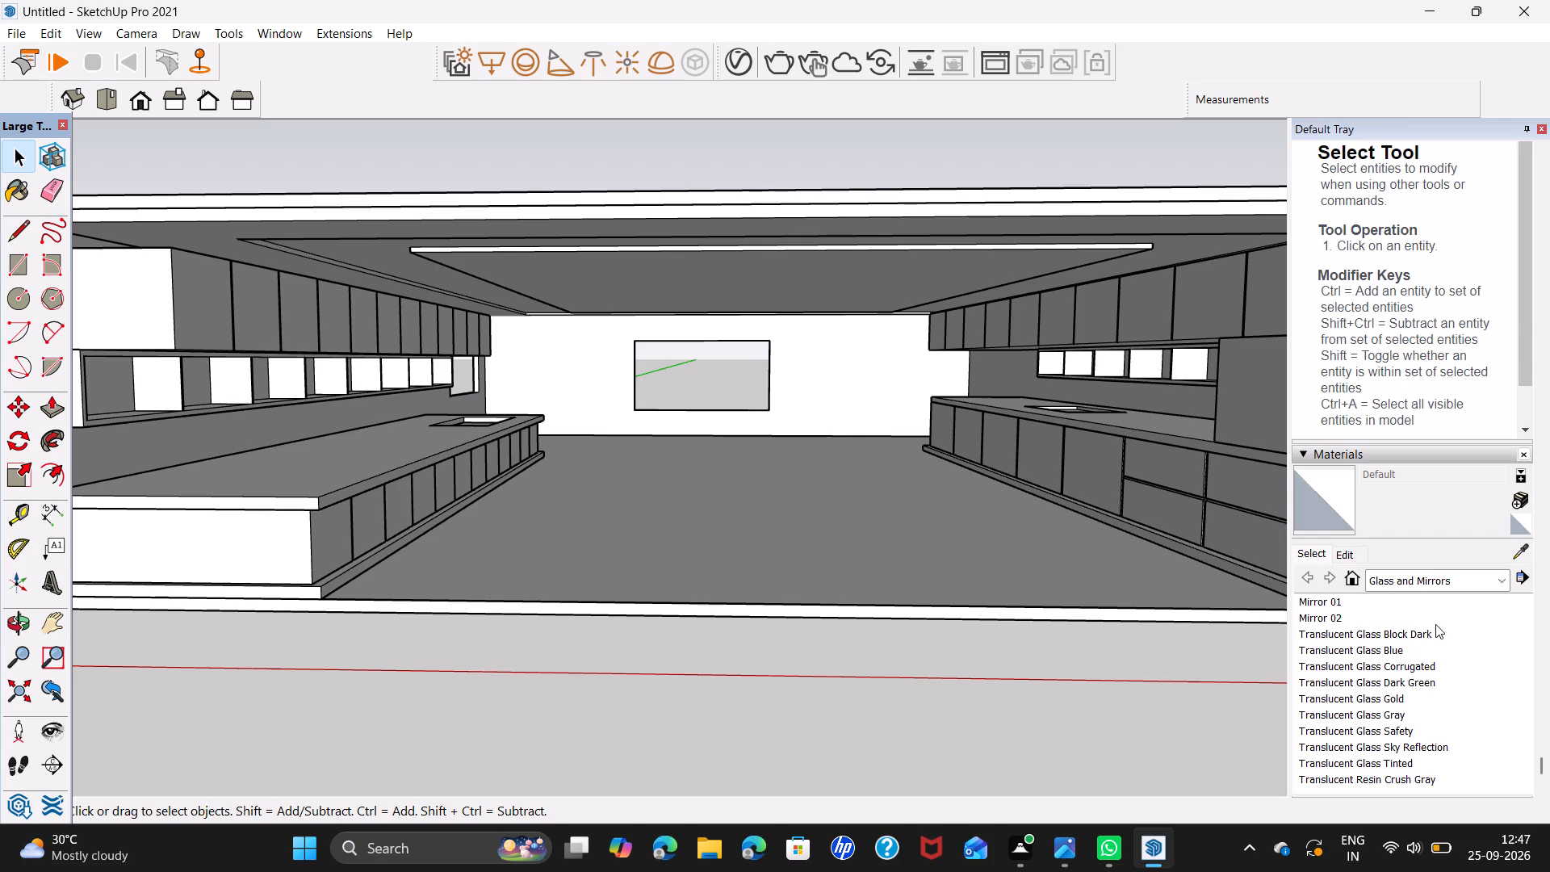
click(1501, 589)
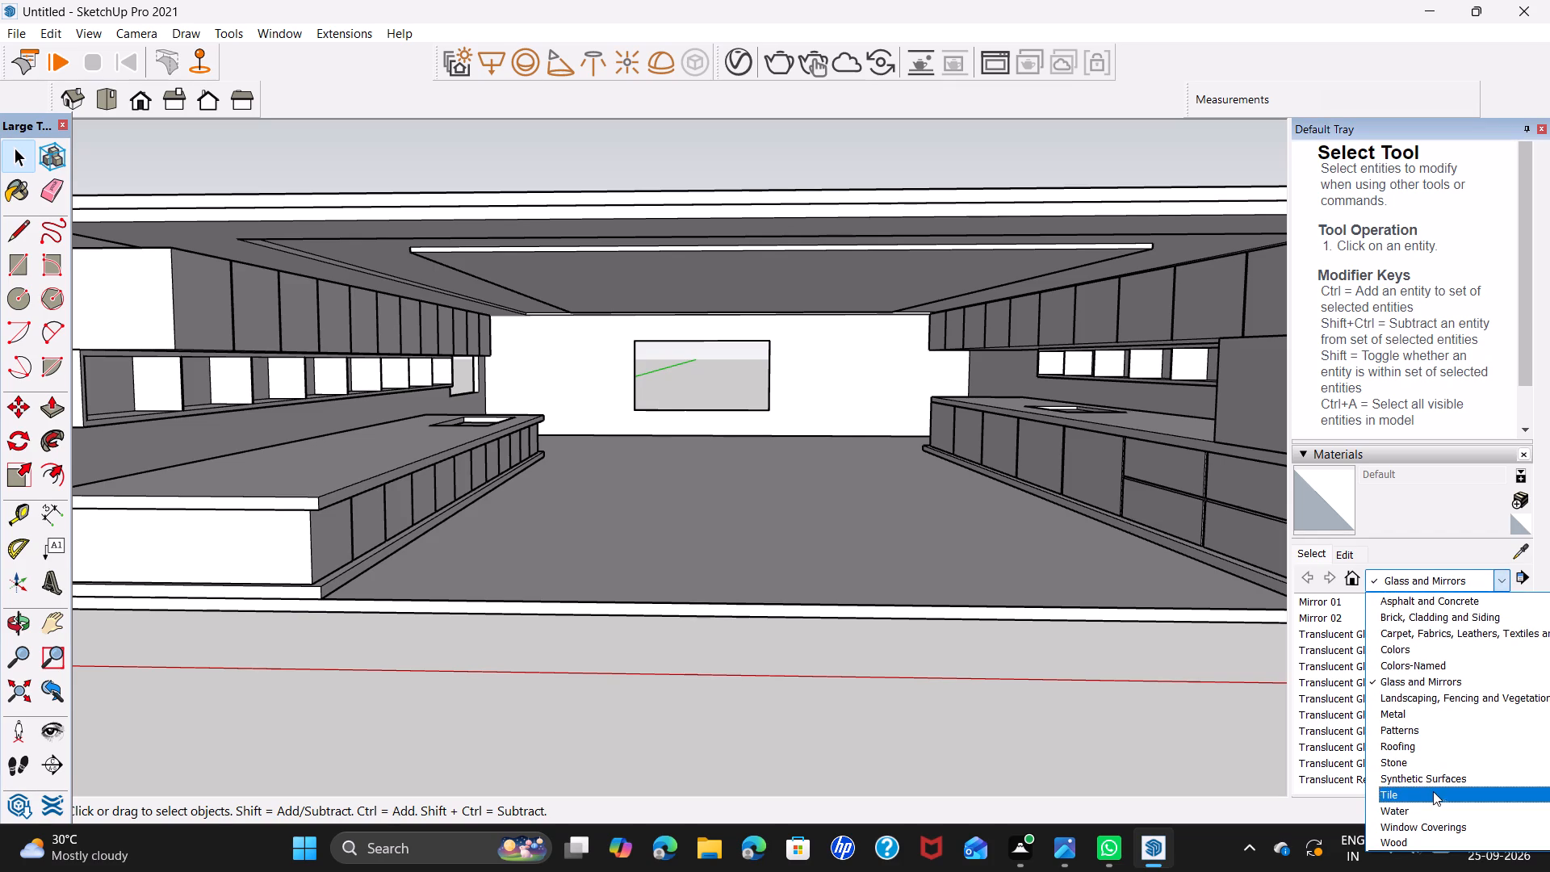
scroll(1417, 693, down, 2)
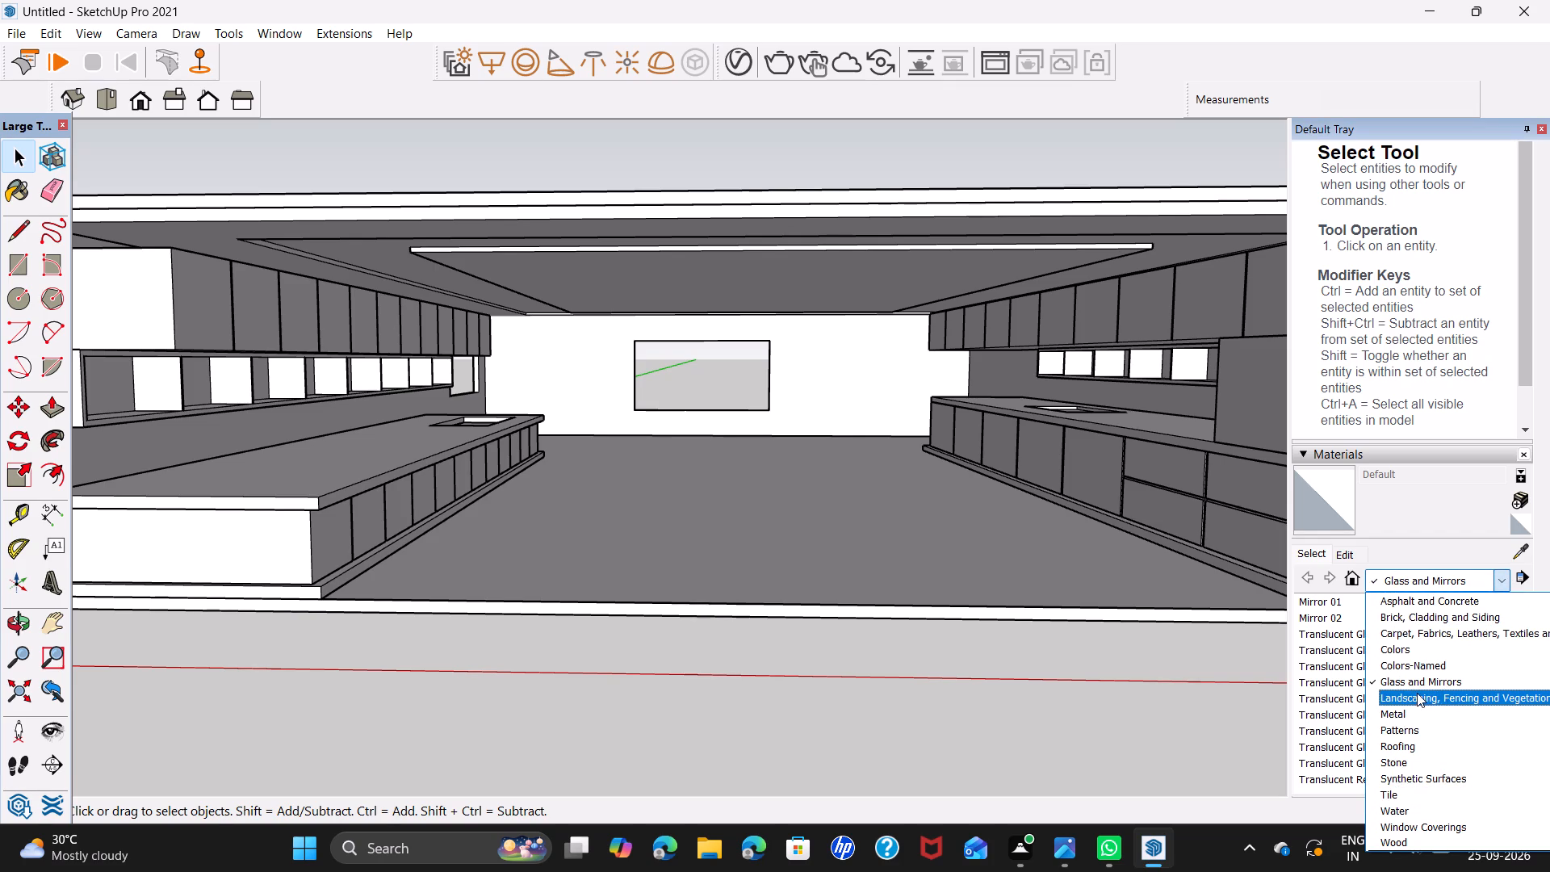
scroll(1417, 693, down, 3)
scroll(1438, 612, down, 3)
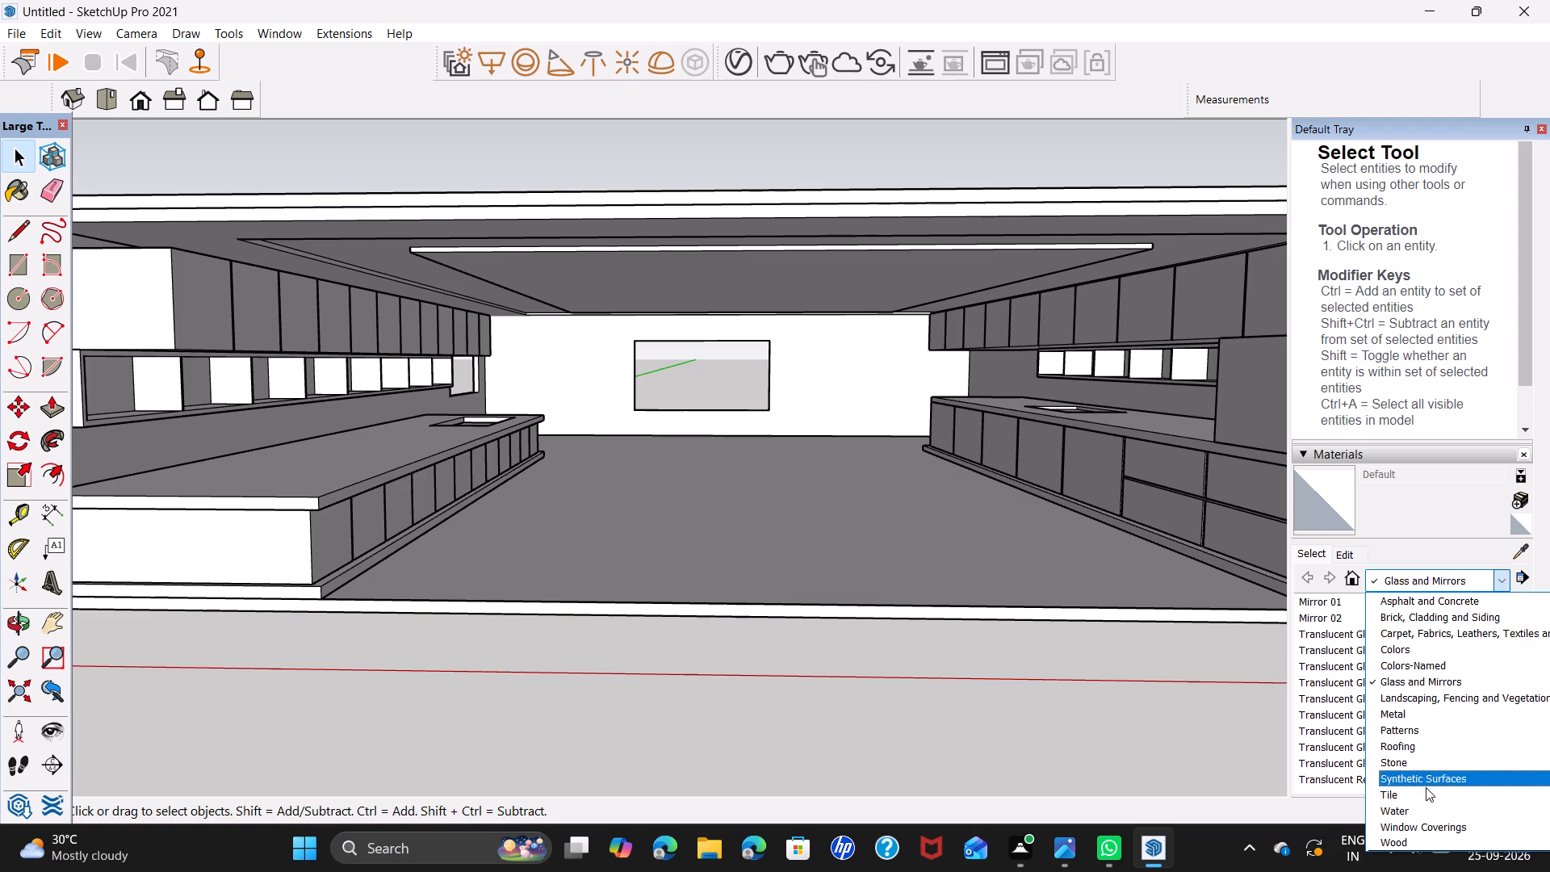
scroll(1426, 787, down, 1)
click(1426, 787)
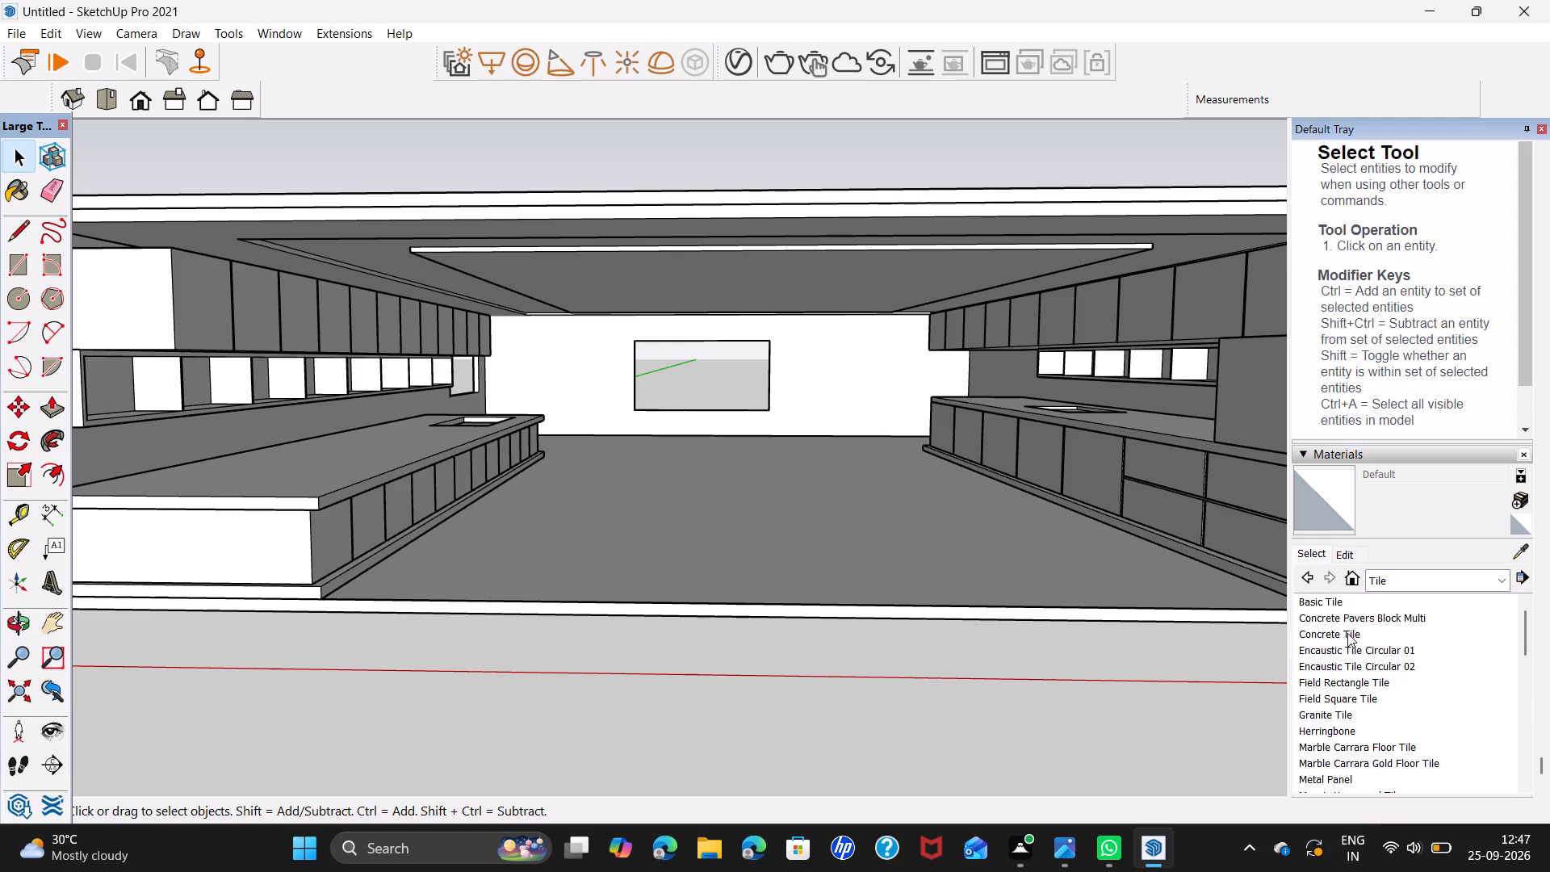
click(1337, 603)
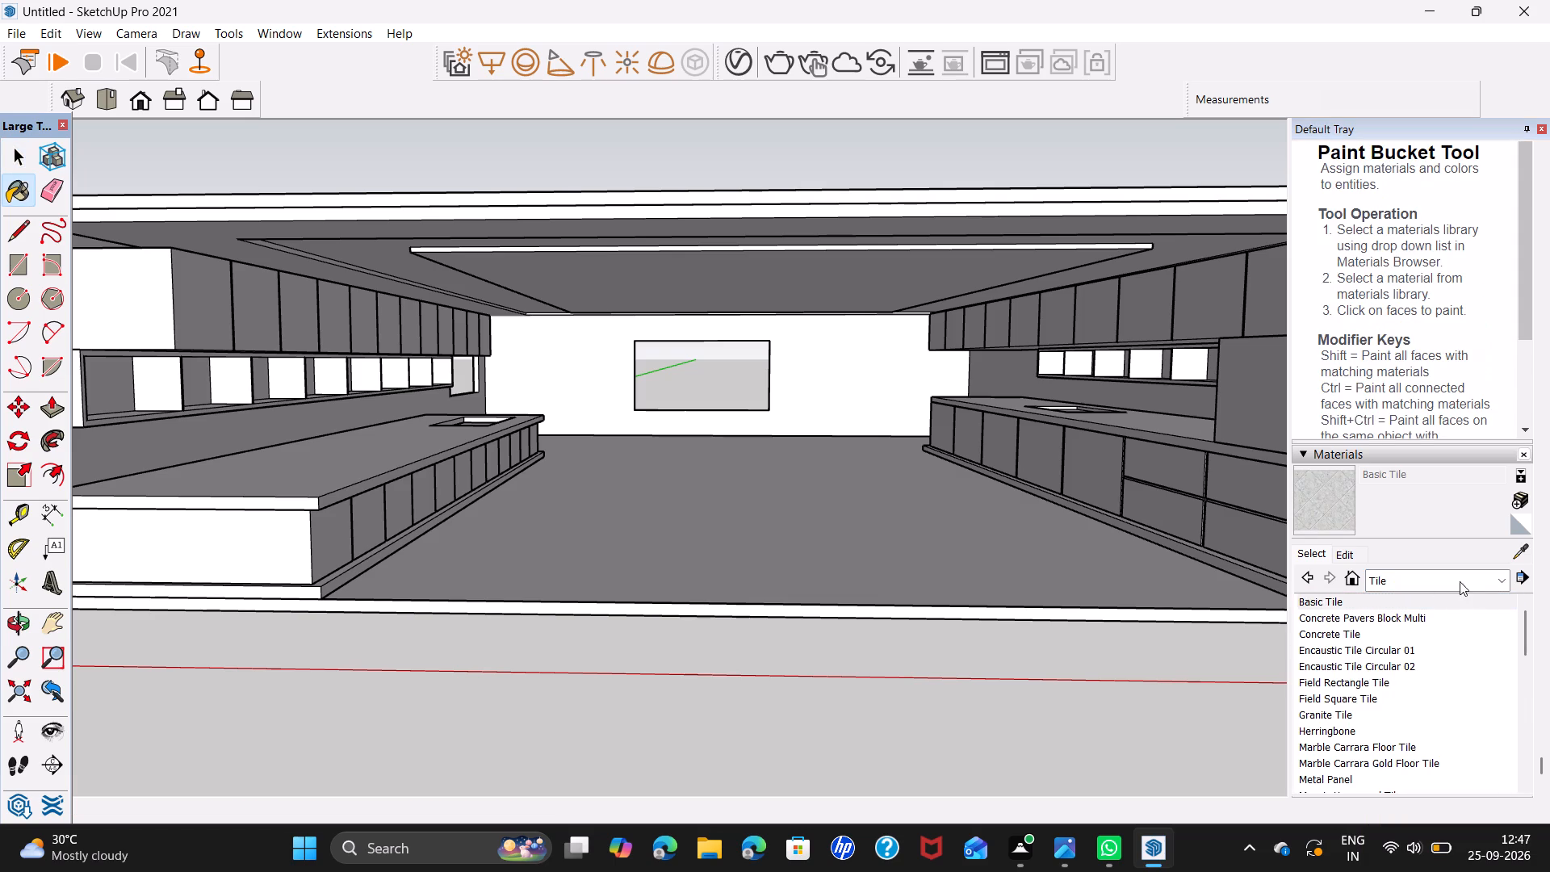
click(1316, 574)
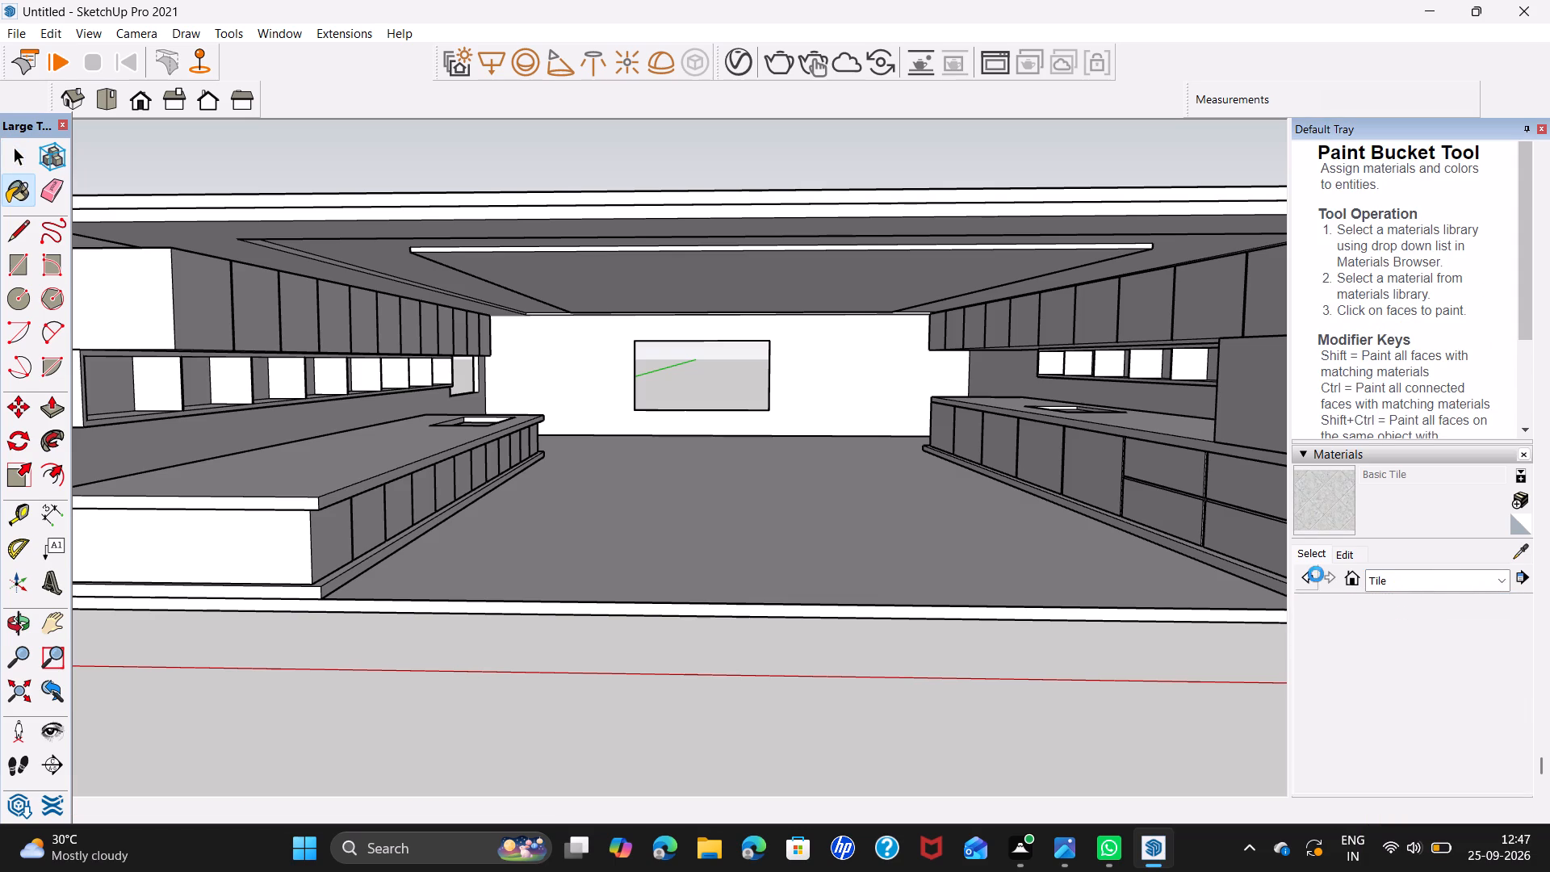
click(1334, 576)
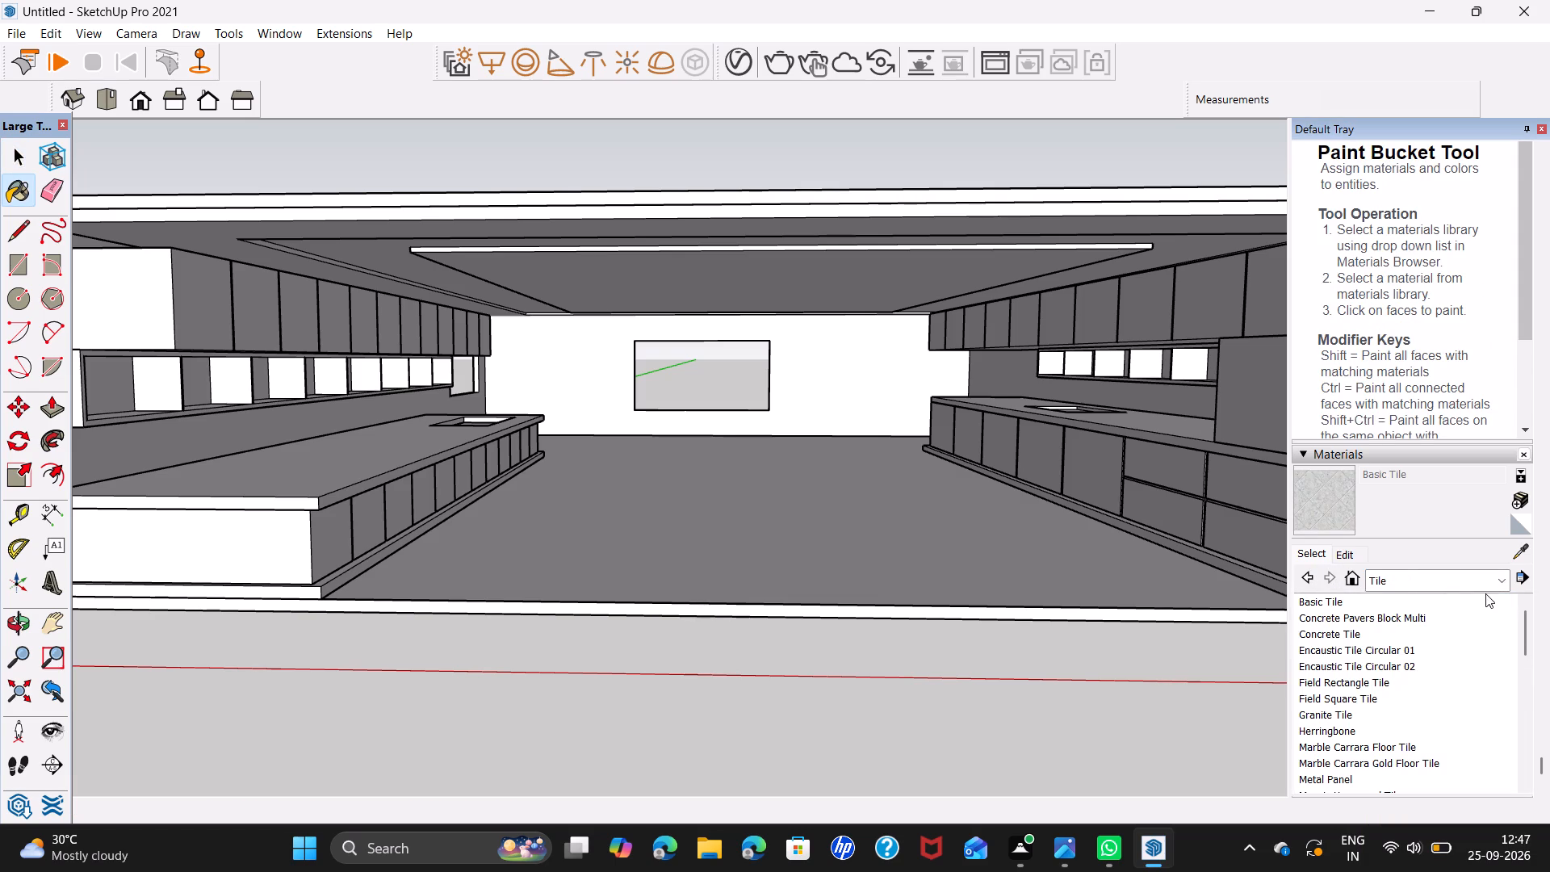
click(1518, 589)
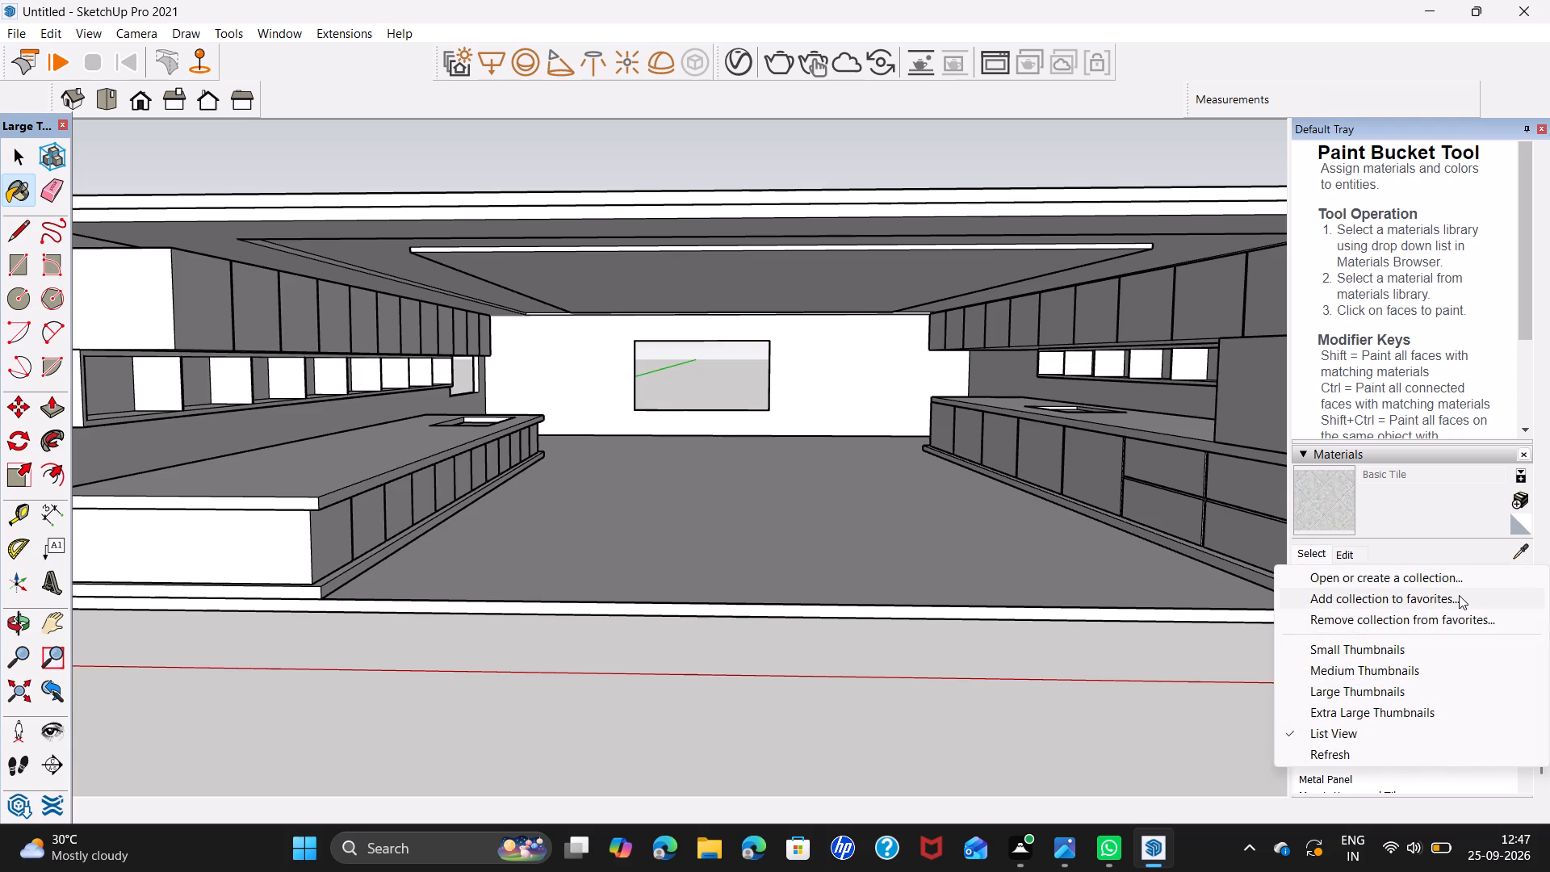
click(1404, 714)
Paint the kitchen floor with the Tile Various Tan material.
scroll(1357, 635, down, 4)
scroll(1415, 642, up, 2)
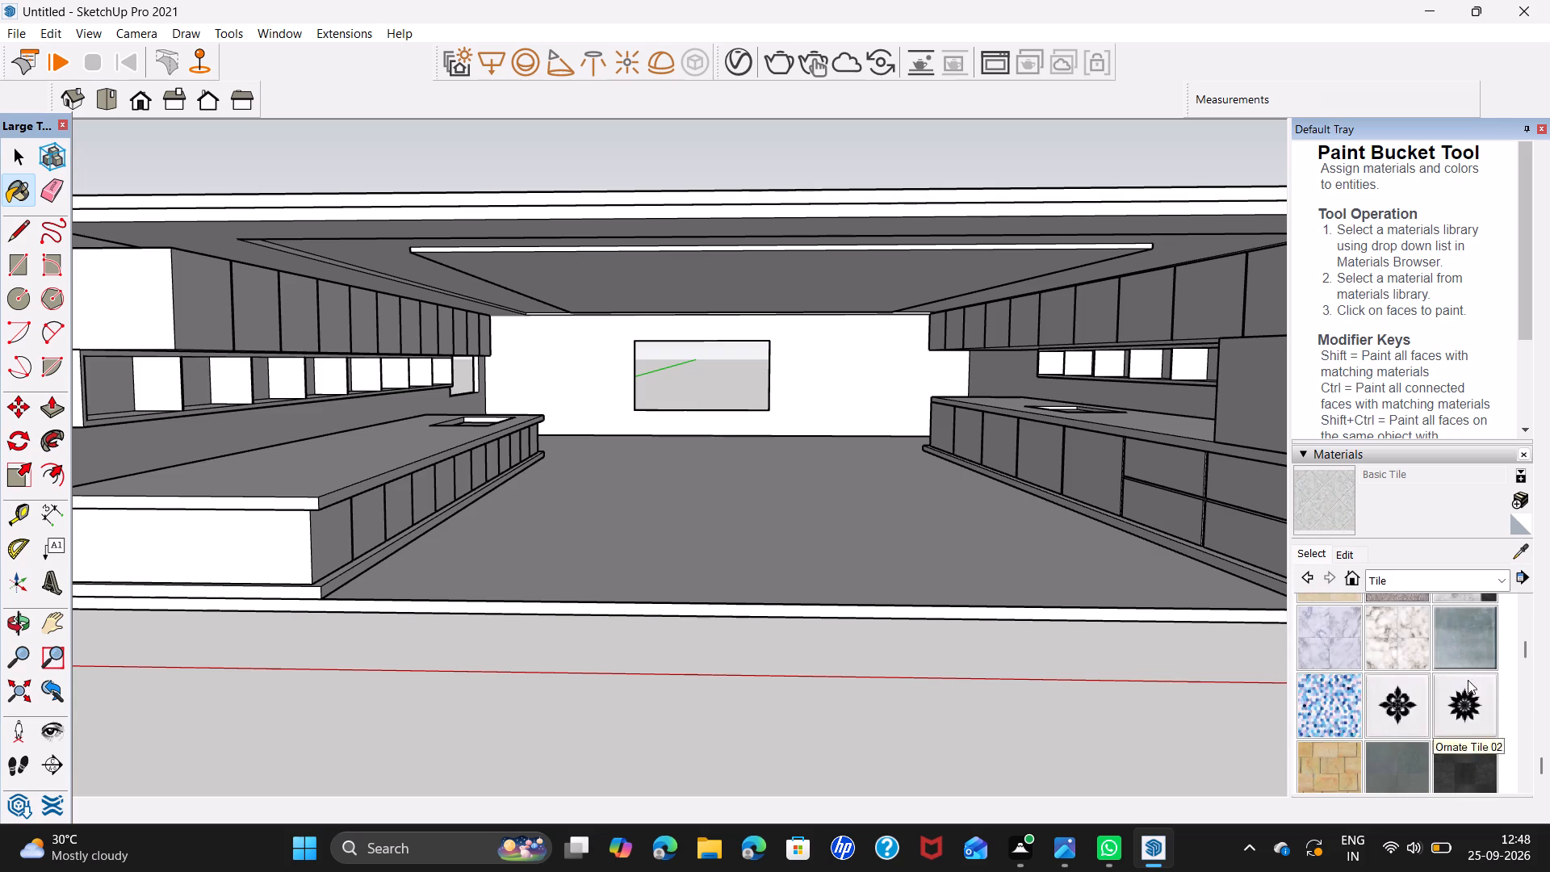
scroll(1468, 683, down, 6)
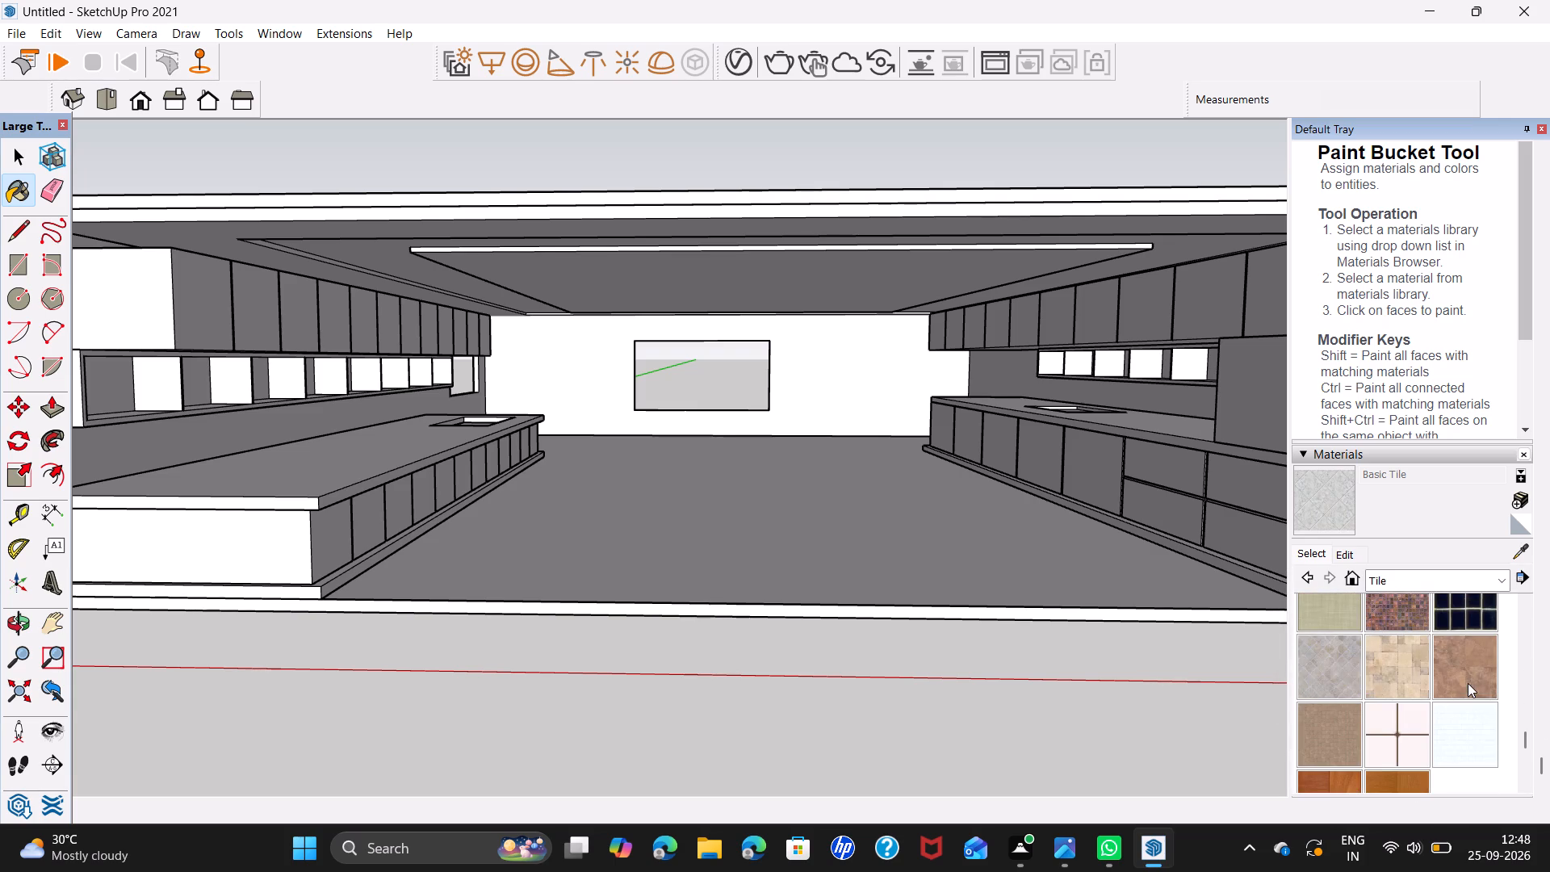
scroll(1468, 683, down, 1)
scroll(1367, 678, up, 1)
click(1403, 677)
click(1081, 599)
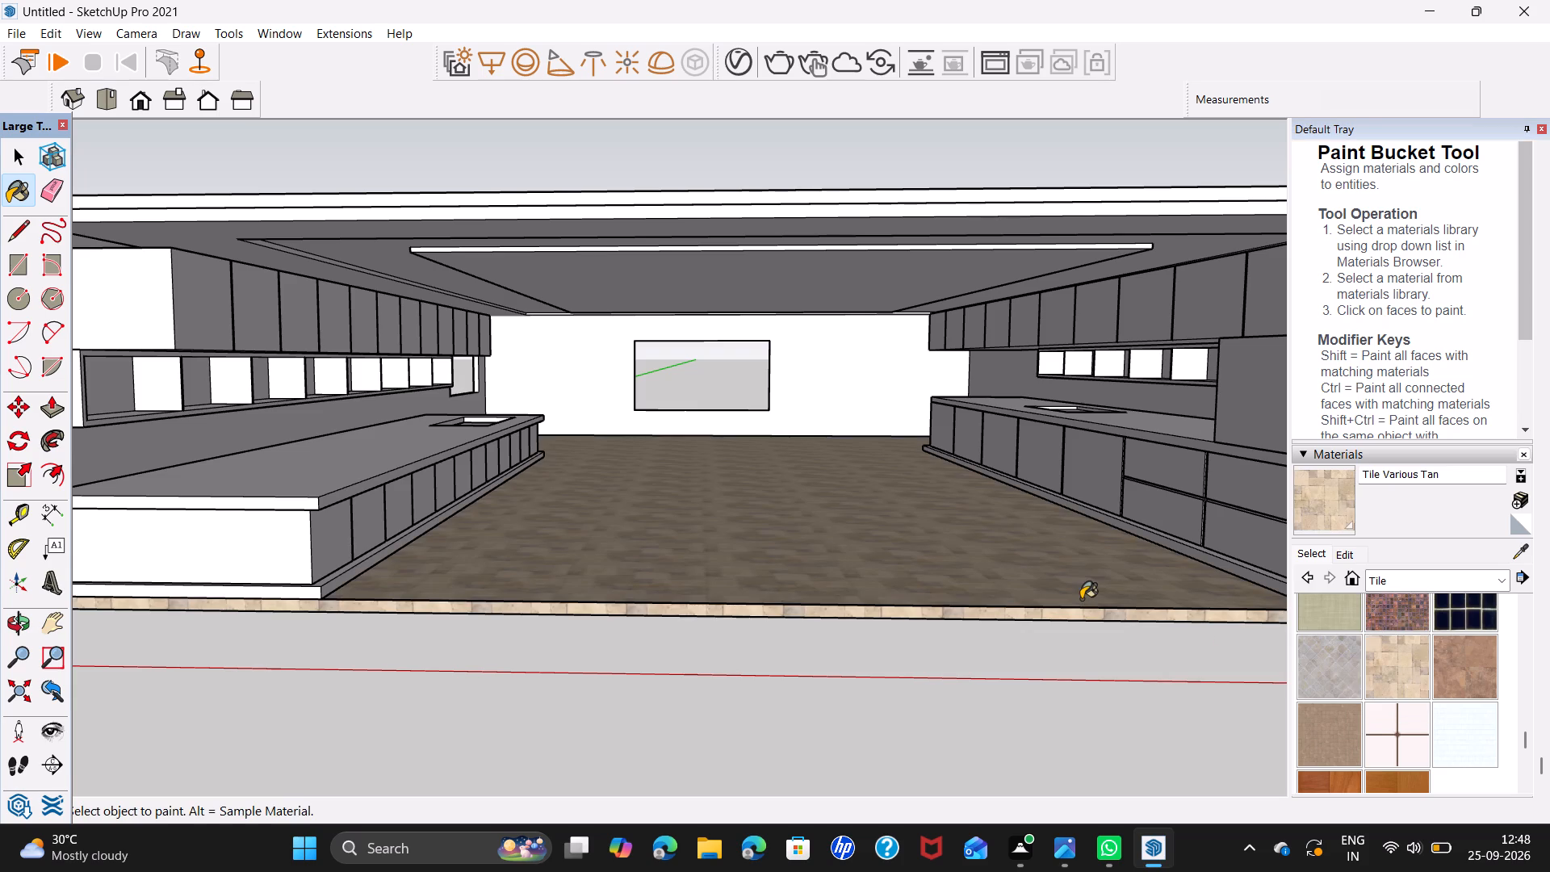
Paint the kitchen floor with the Tile Travertine 2 inch material.
click(1304, 661)
click(1150, 596)
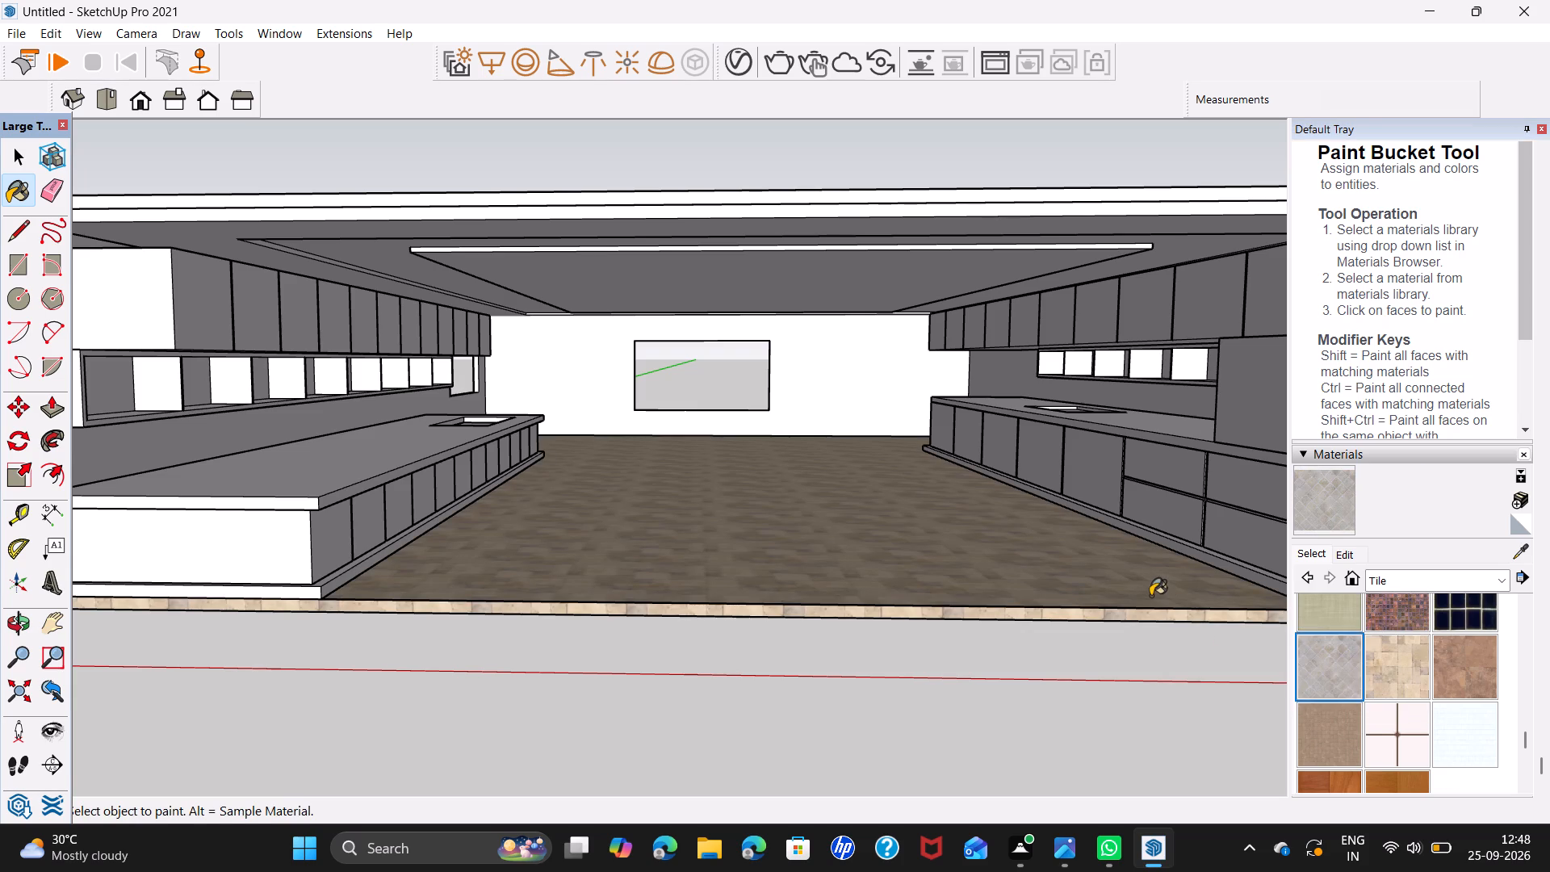
scroll(1402, 673, up, 2)
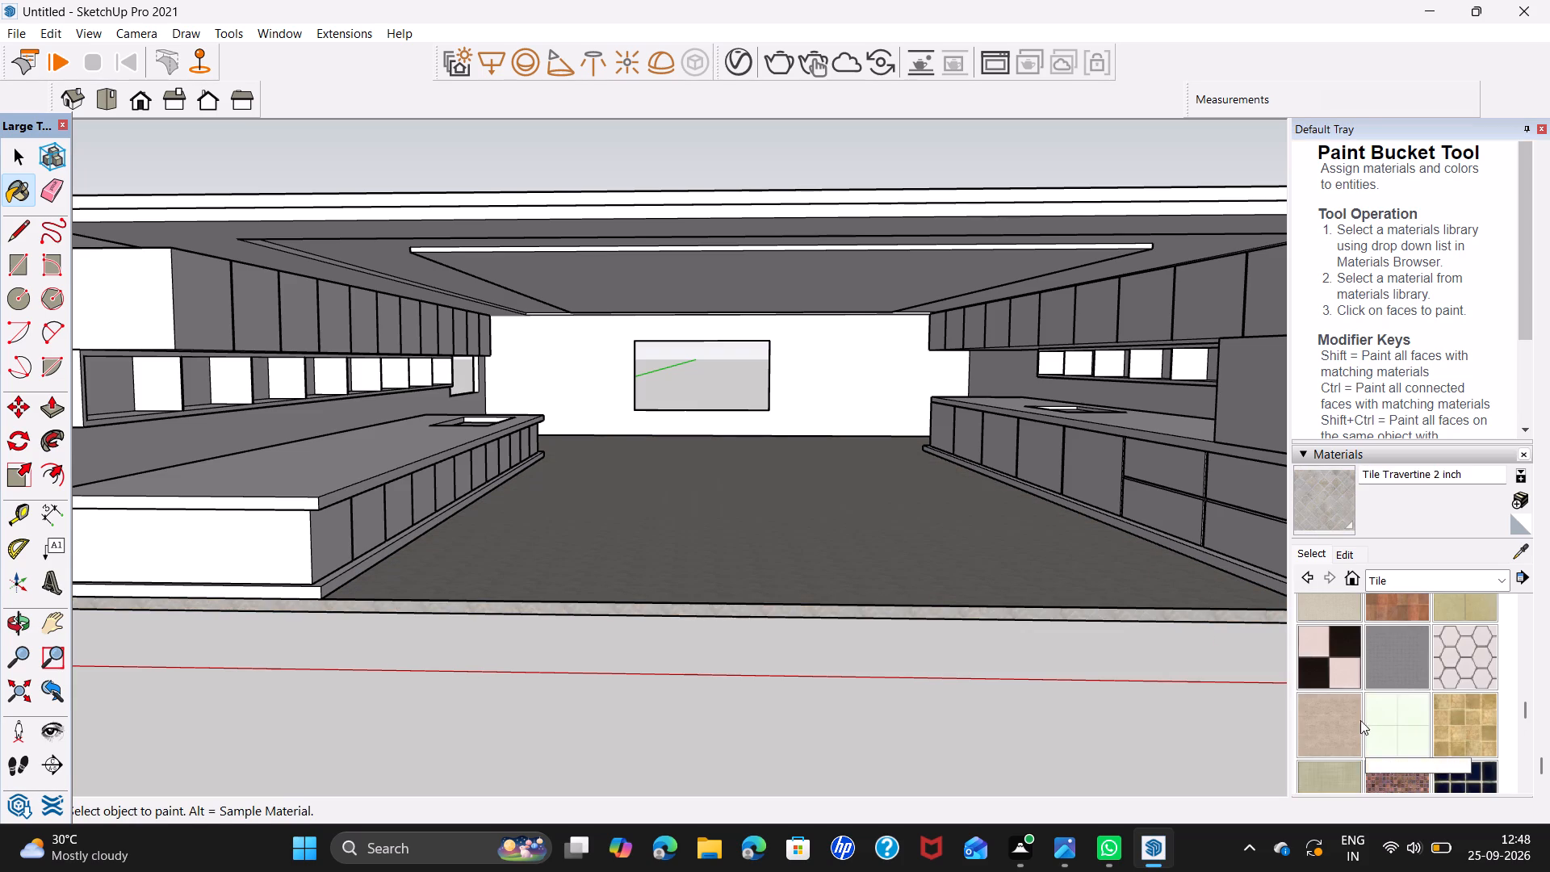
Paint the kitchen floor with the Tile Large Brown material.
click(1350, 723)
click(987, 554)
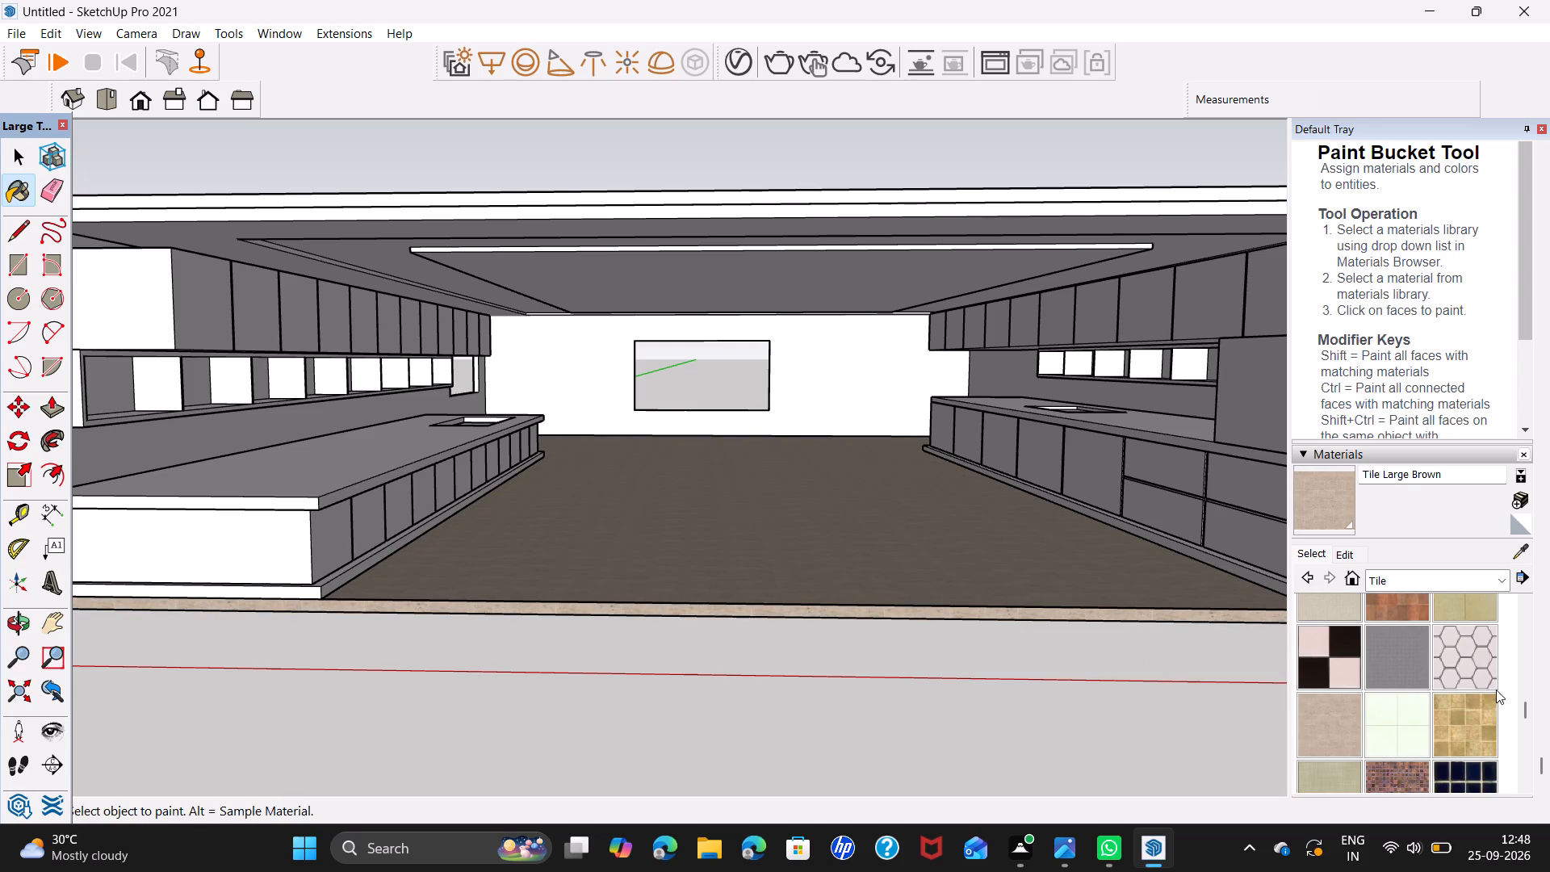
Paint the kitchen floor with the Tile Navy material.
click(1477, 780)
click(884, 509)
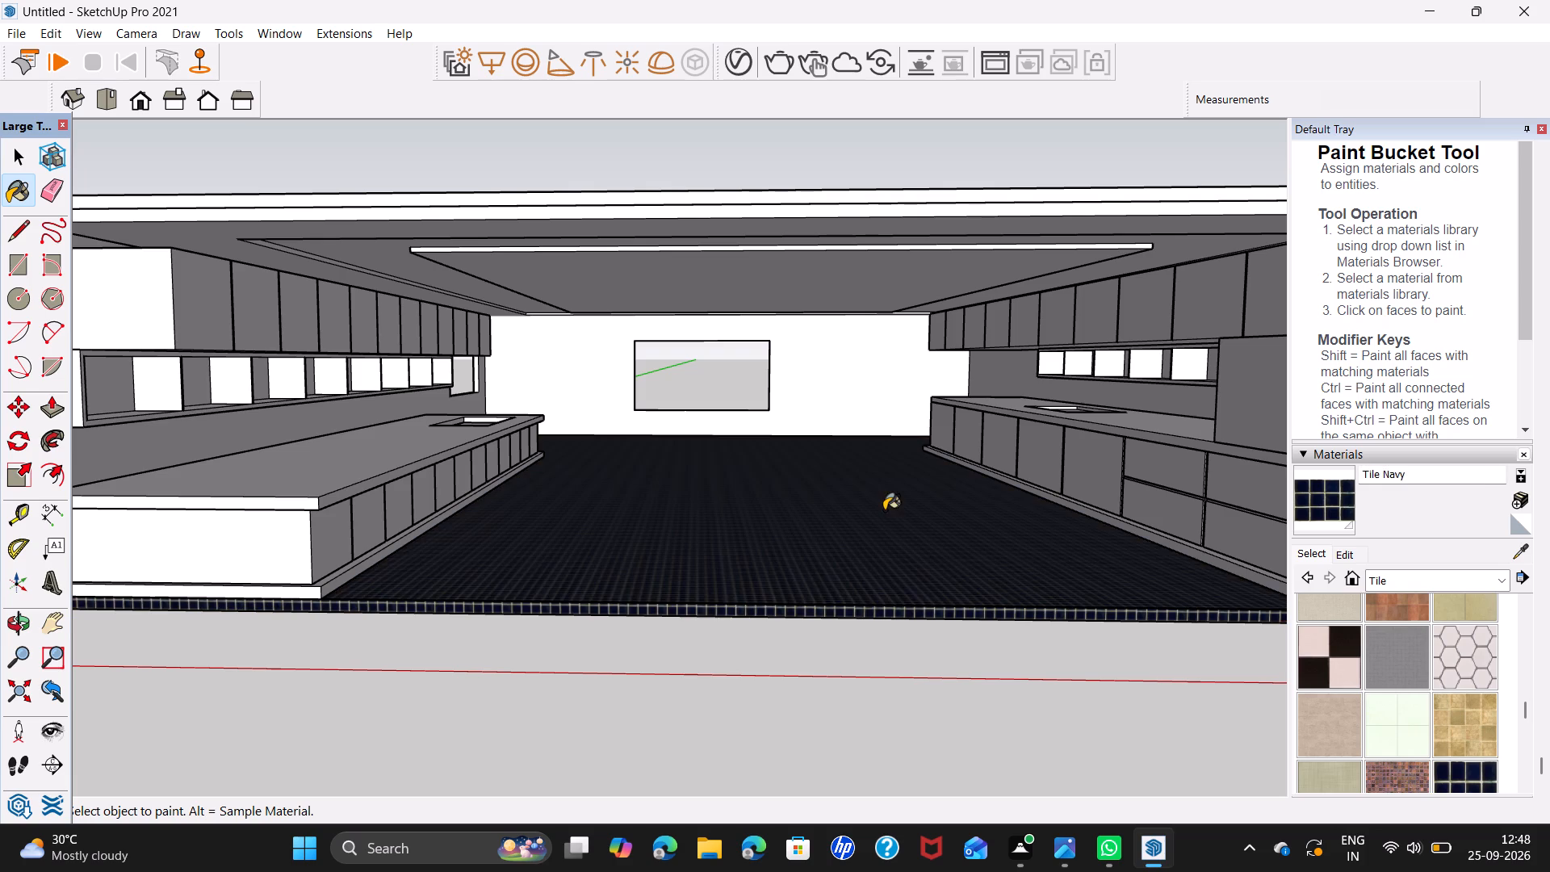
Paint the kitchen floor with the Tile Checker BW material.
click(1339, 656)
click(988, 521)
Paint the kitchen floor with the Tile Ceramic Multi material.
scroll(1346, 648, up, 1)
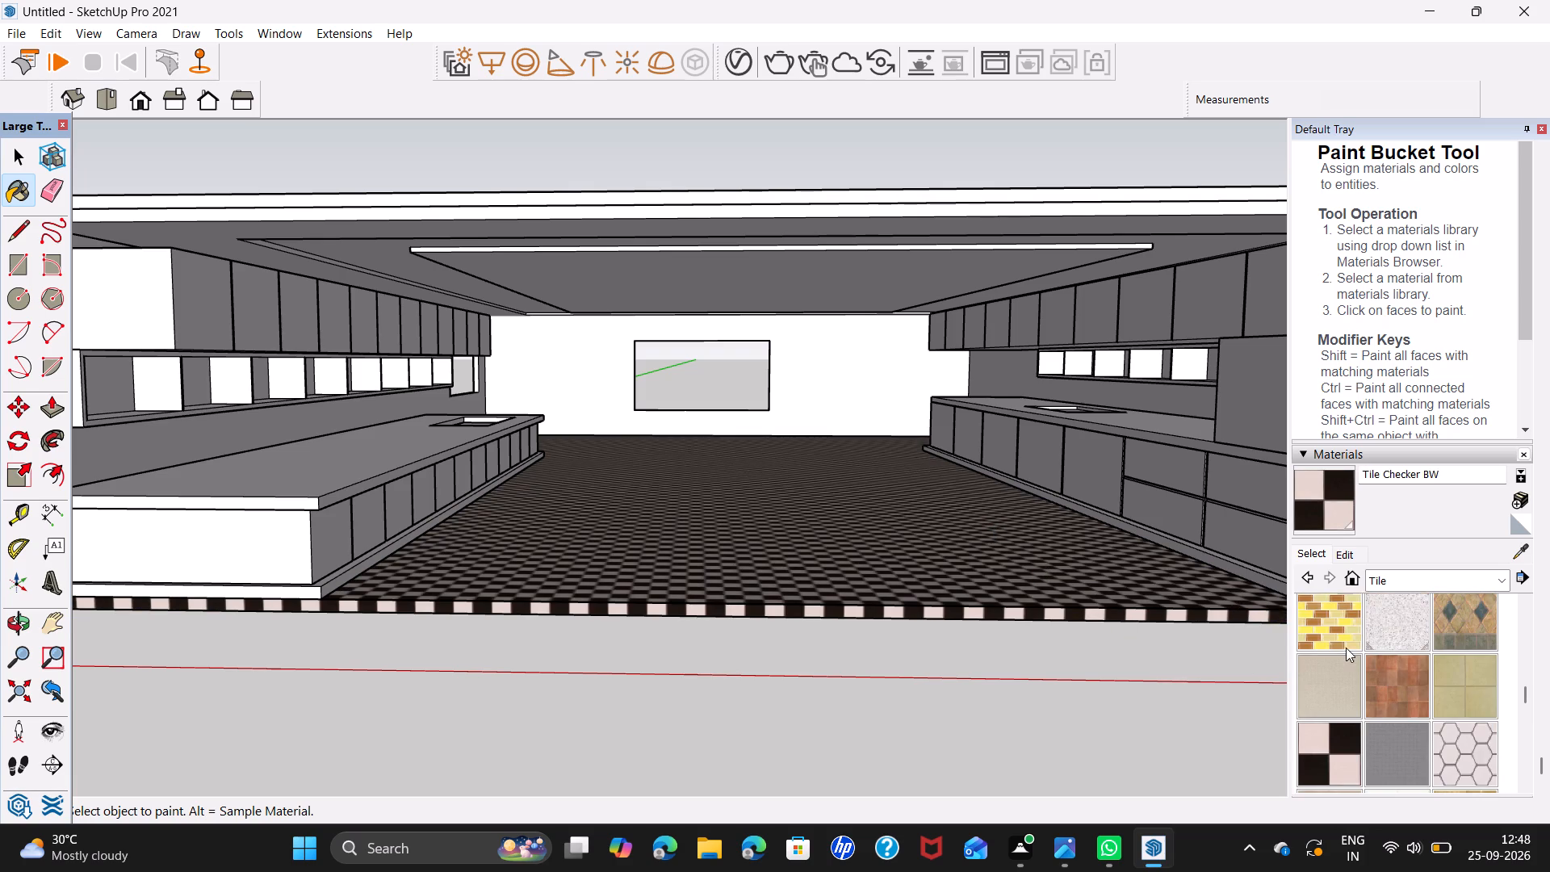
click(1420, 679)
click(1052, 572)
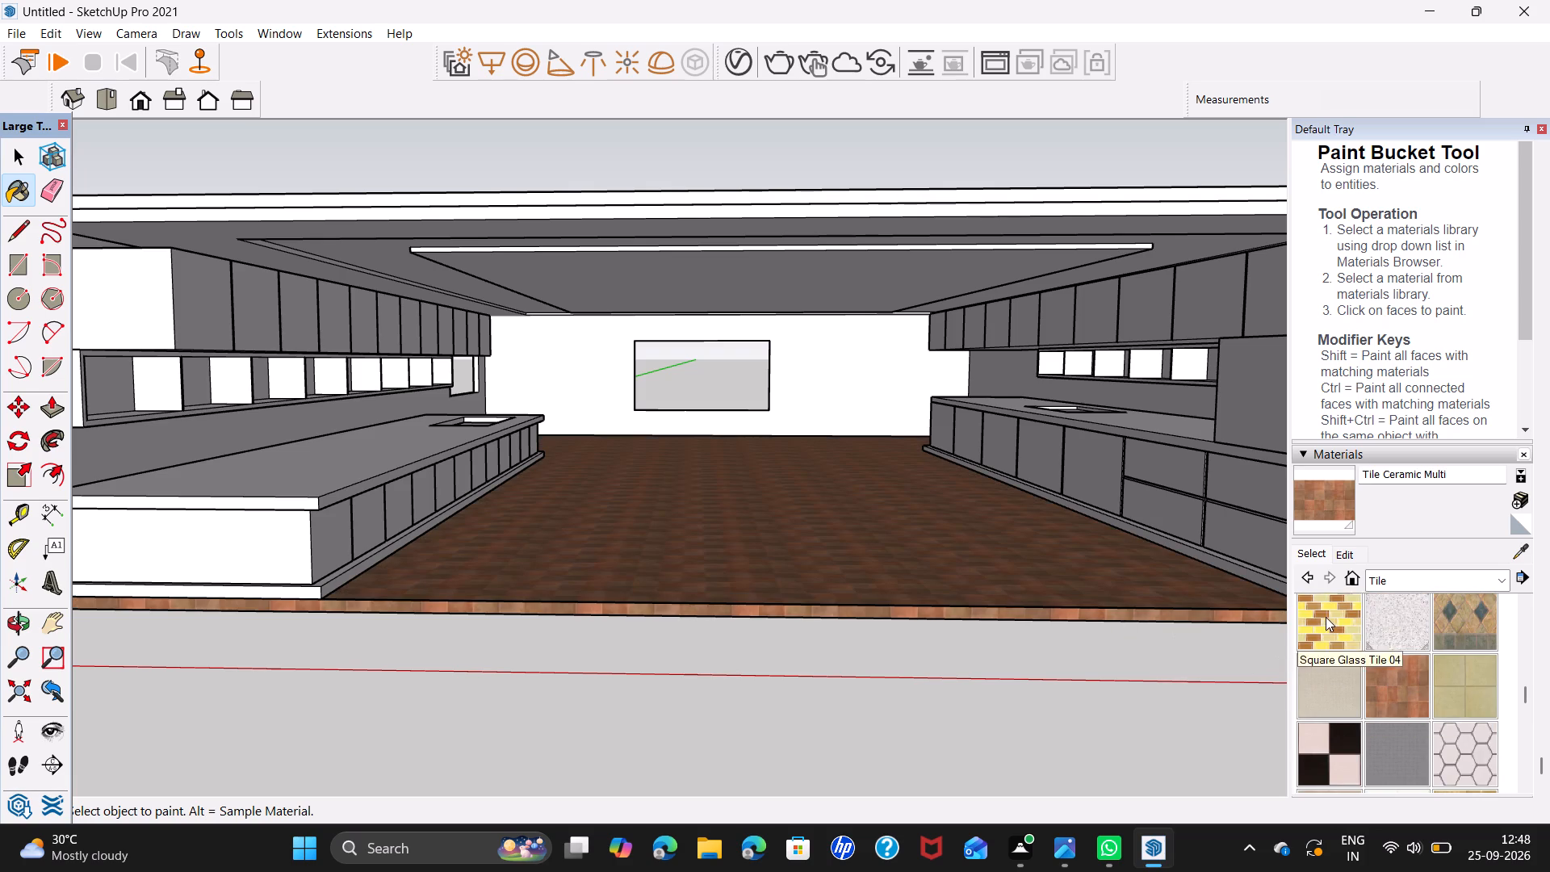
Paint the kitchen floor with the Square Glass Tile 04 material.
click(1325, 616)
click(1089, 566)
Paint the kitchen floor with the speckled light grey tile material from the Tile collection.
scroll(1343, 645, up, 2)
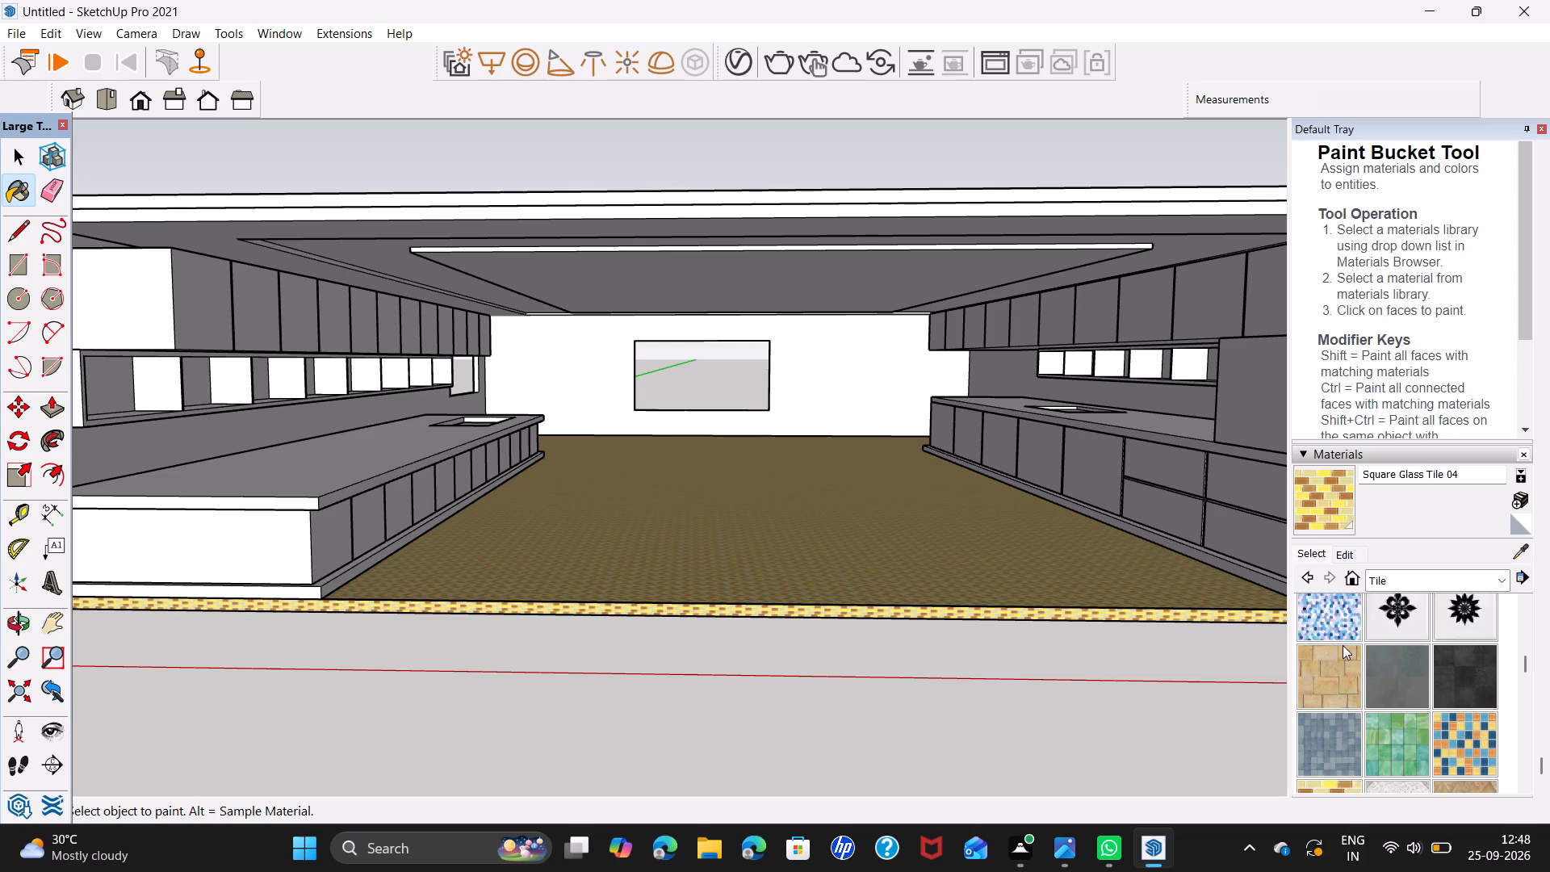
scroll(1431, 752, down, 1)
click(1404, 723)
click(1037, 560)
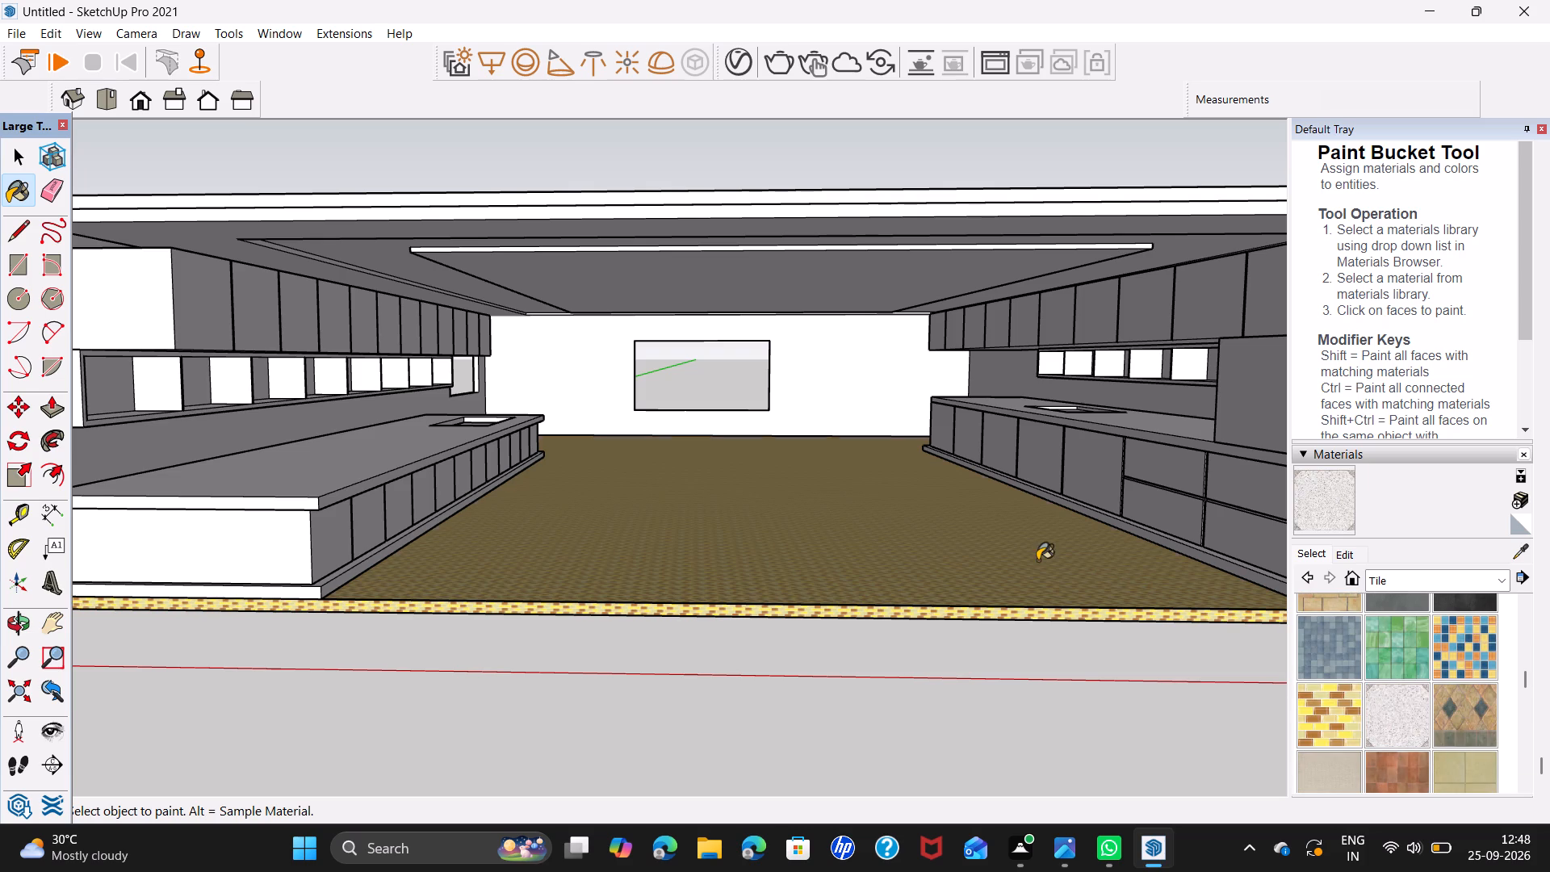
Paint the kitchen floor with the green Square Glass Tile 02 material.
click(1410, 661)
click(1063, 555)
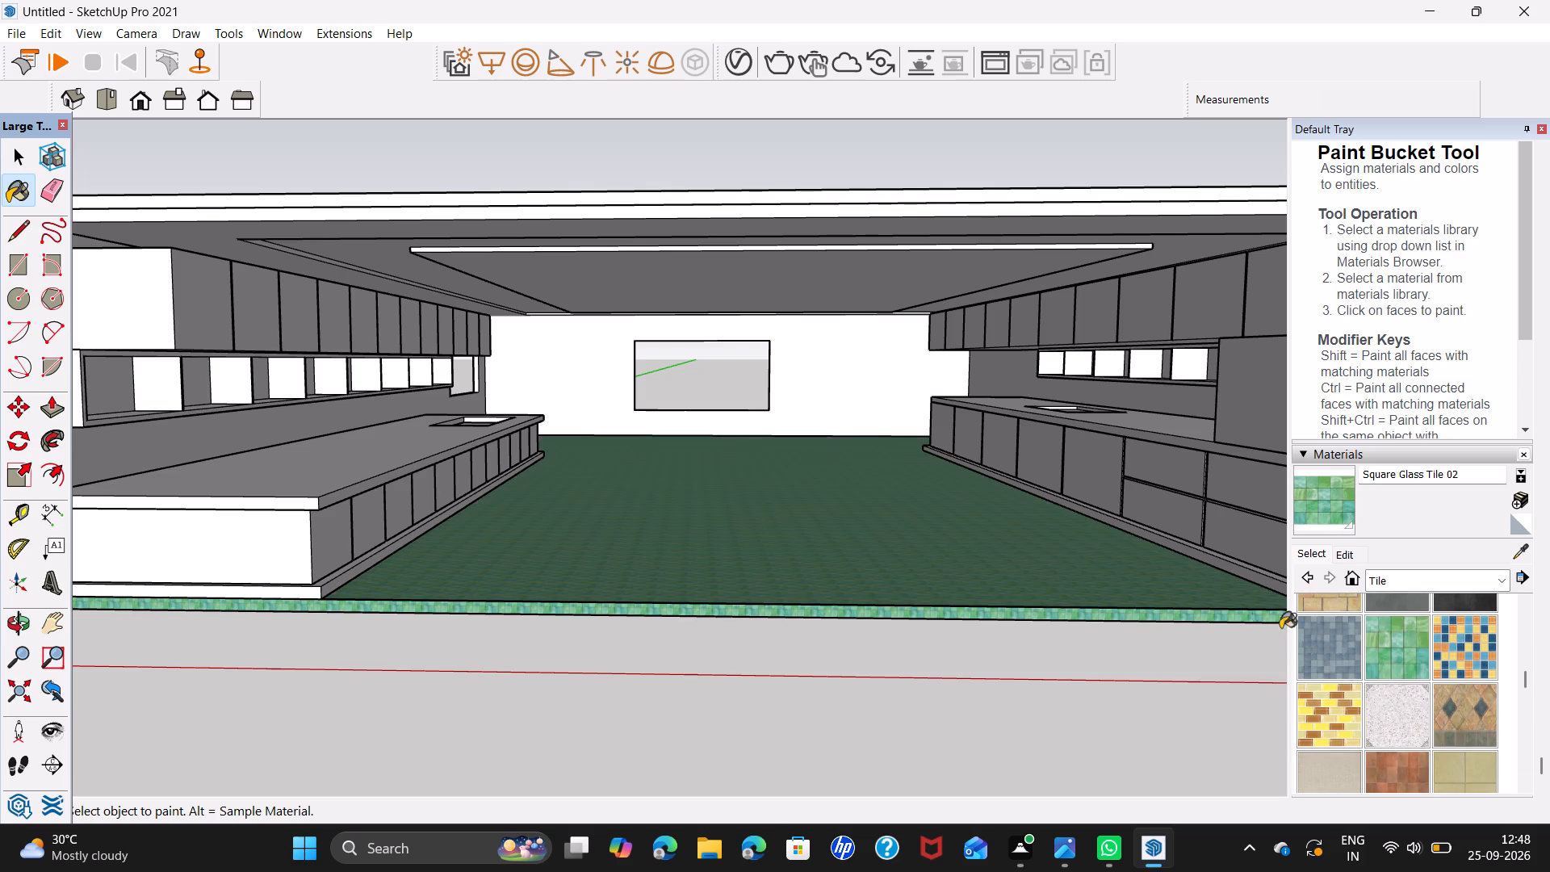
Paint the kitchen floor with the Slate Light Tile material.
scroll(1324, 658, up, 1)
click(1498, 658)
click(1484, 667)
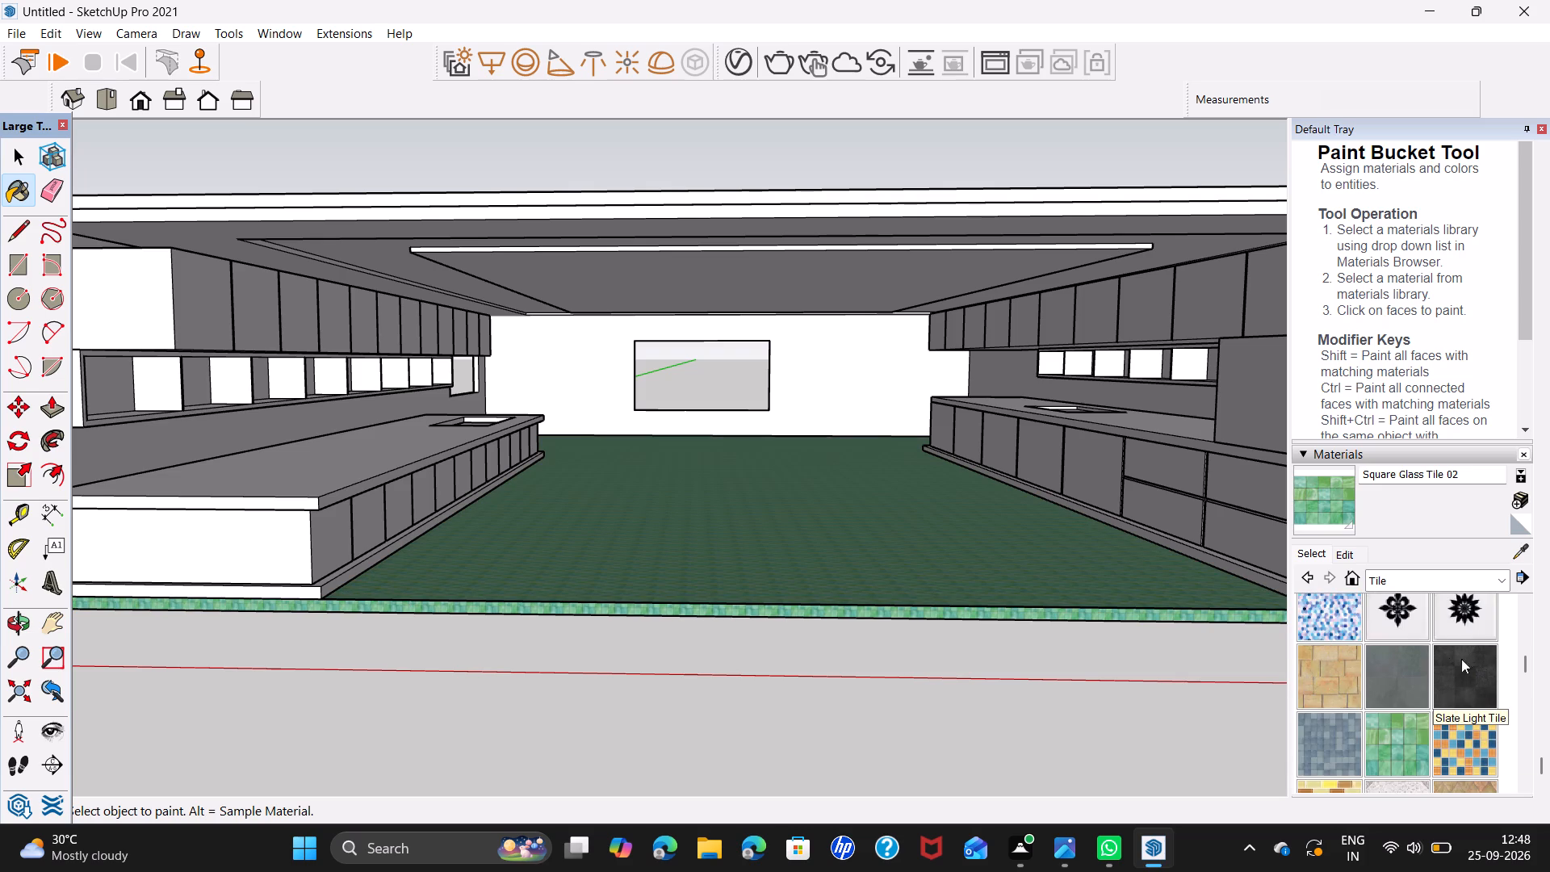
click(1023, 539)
Paint the kitchen floor with the Concrete Pavers Block Multi material from the Tile collection.
scroll(1368, 681, up, 5)
scroll(1369, 685, down, 2)
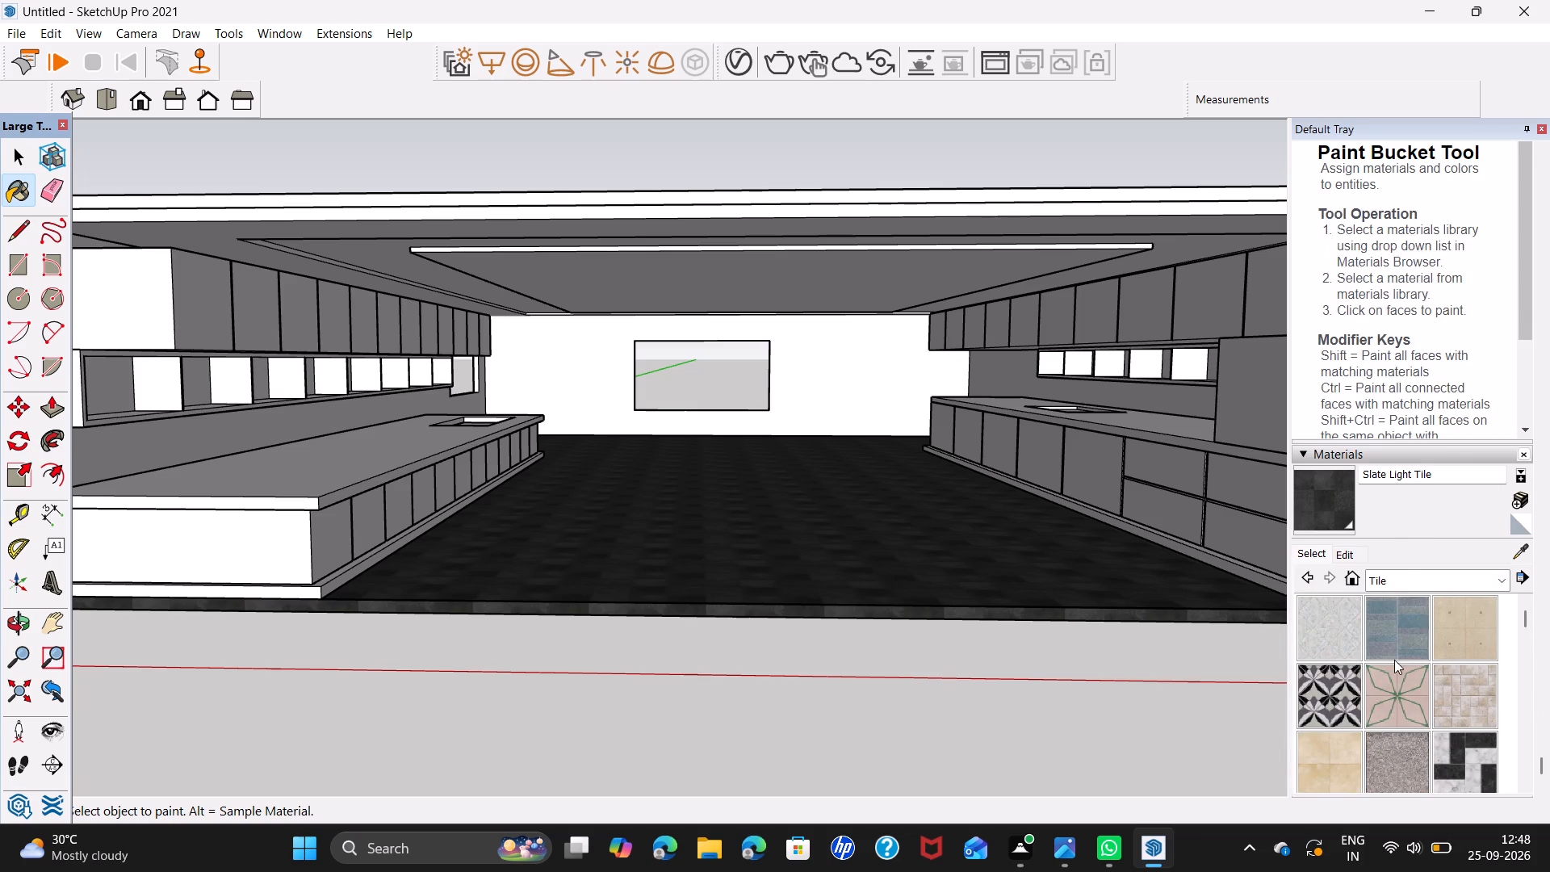
click(1396, 637)
click(1135, 581)
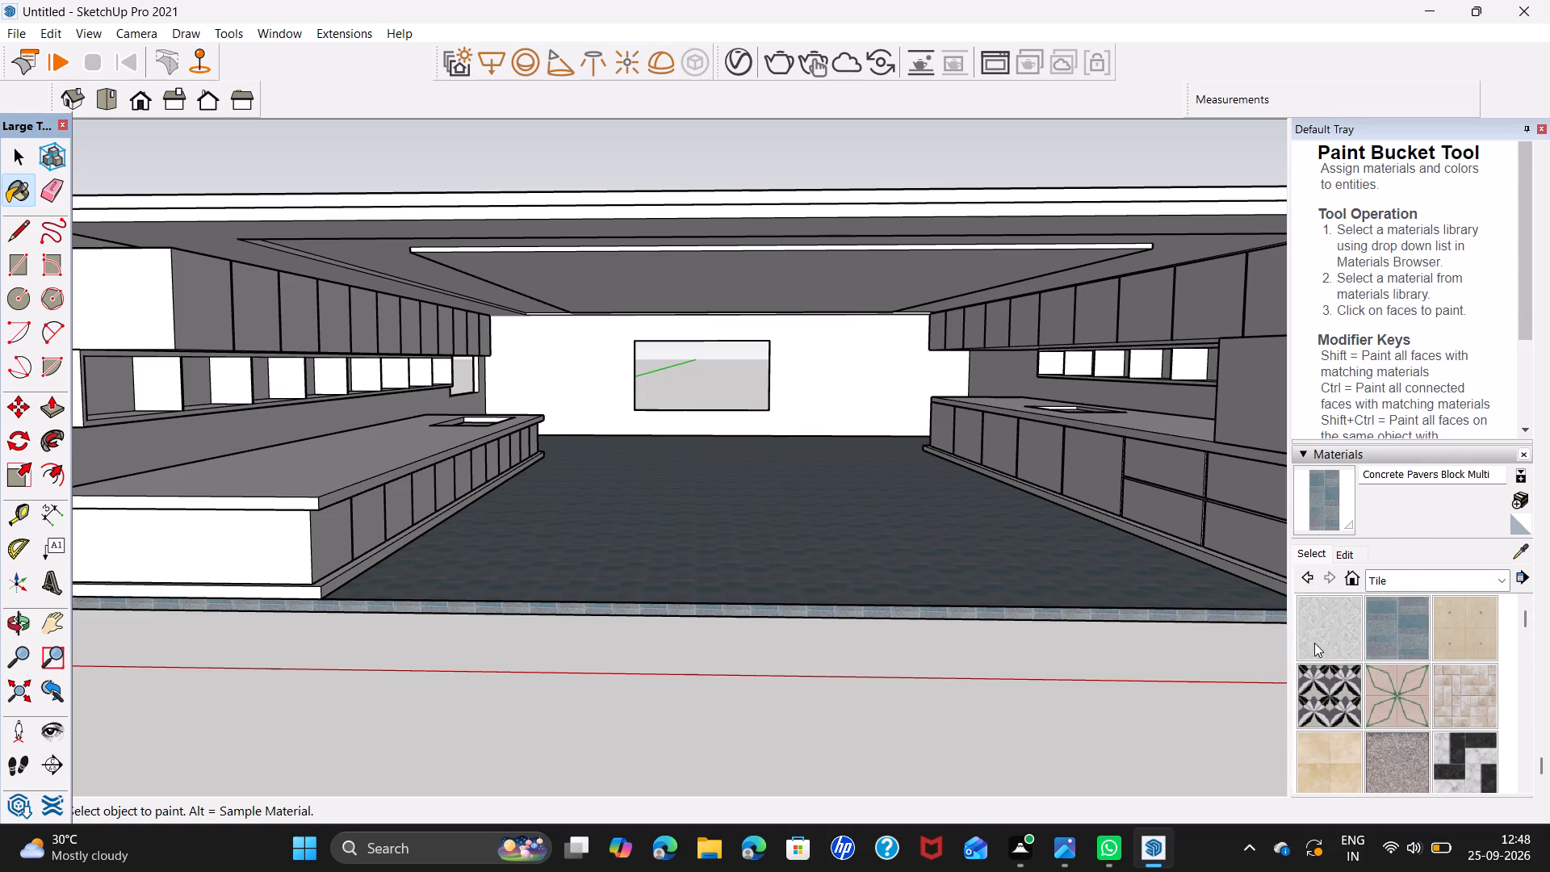
key(space)
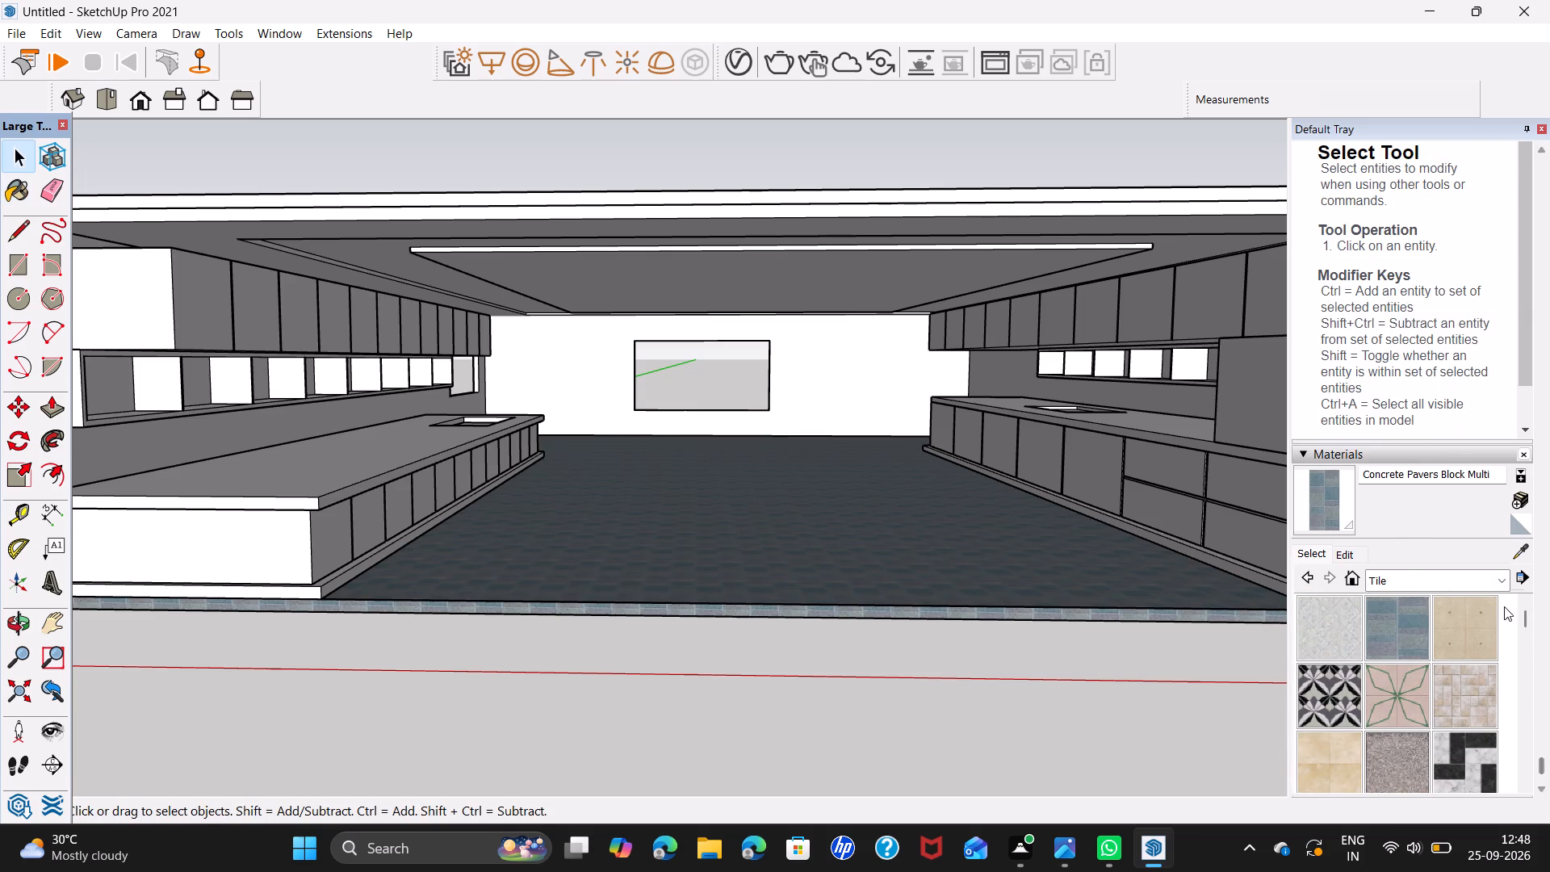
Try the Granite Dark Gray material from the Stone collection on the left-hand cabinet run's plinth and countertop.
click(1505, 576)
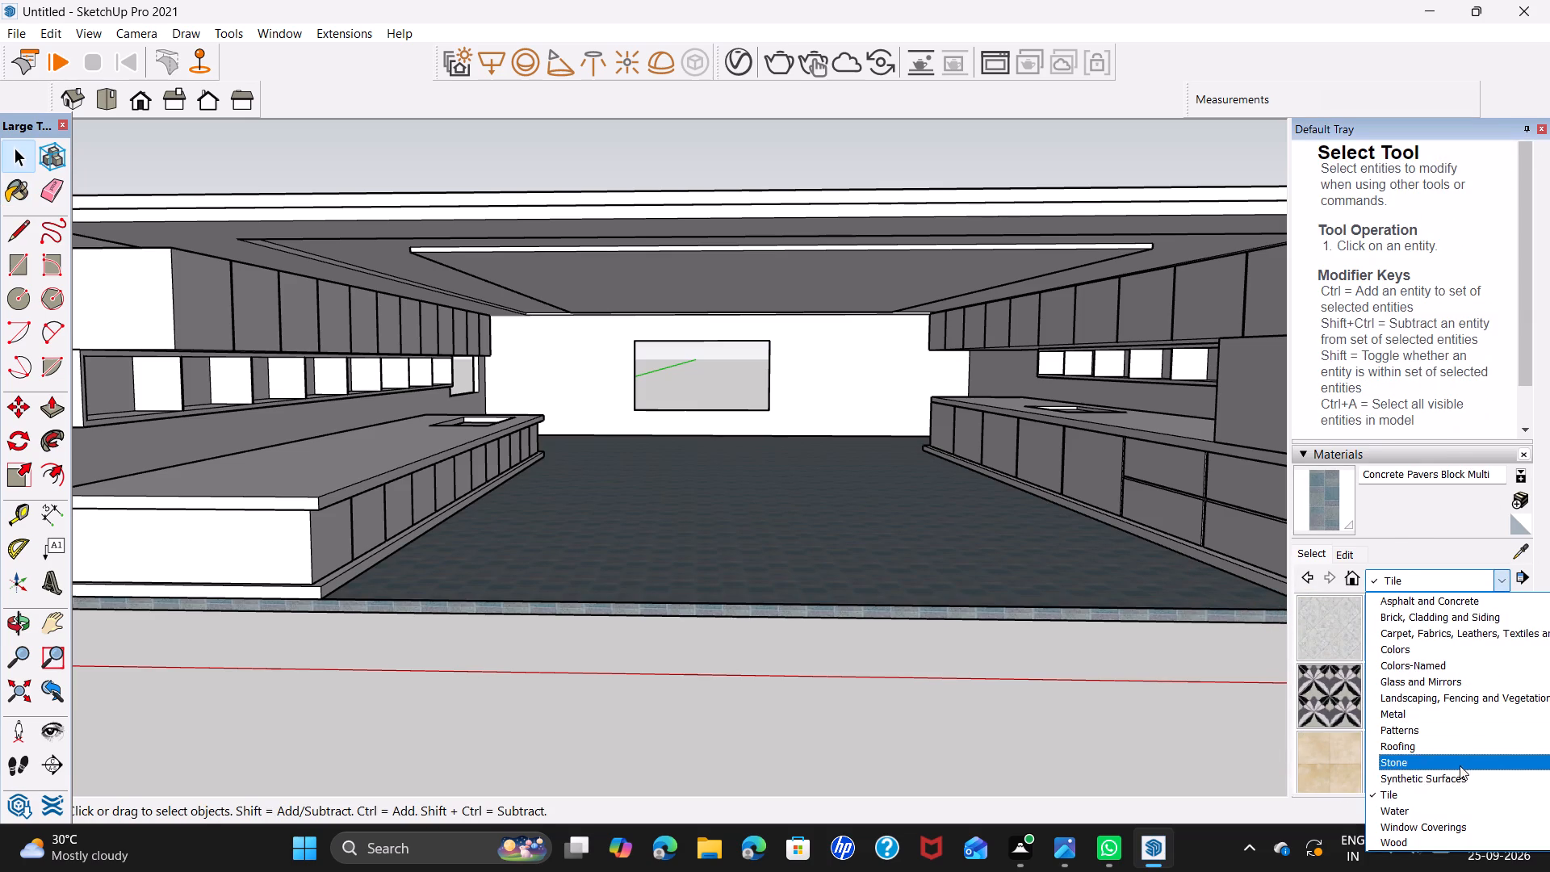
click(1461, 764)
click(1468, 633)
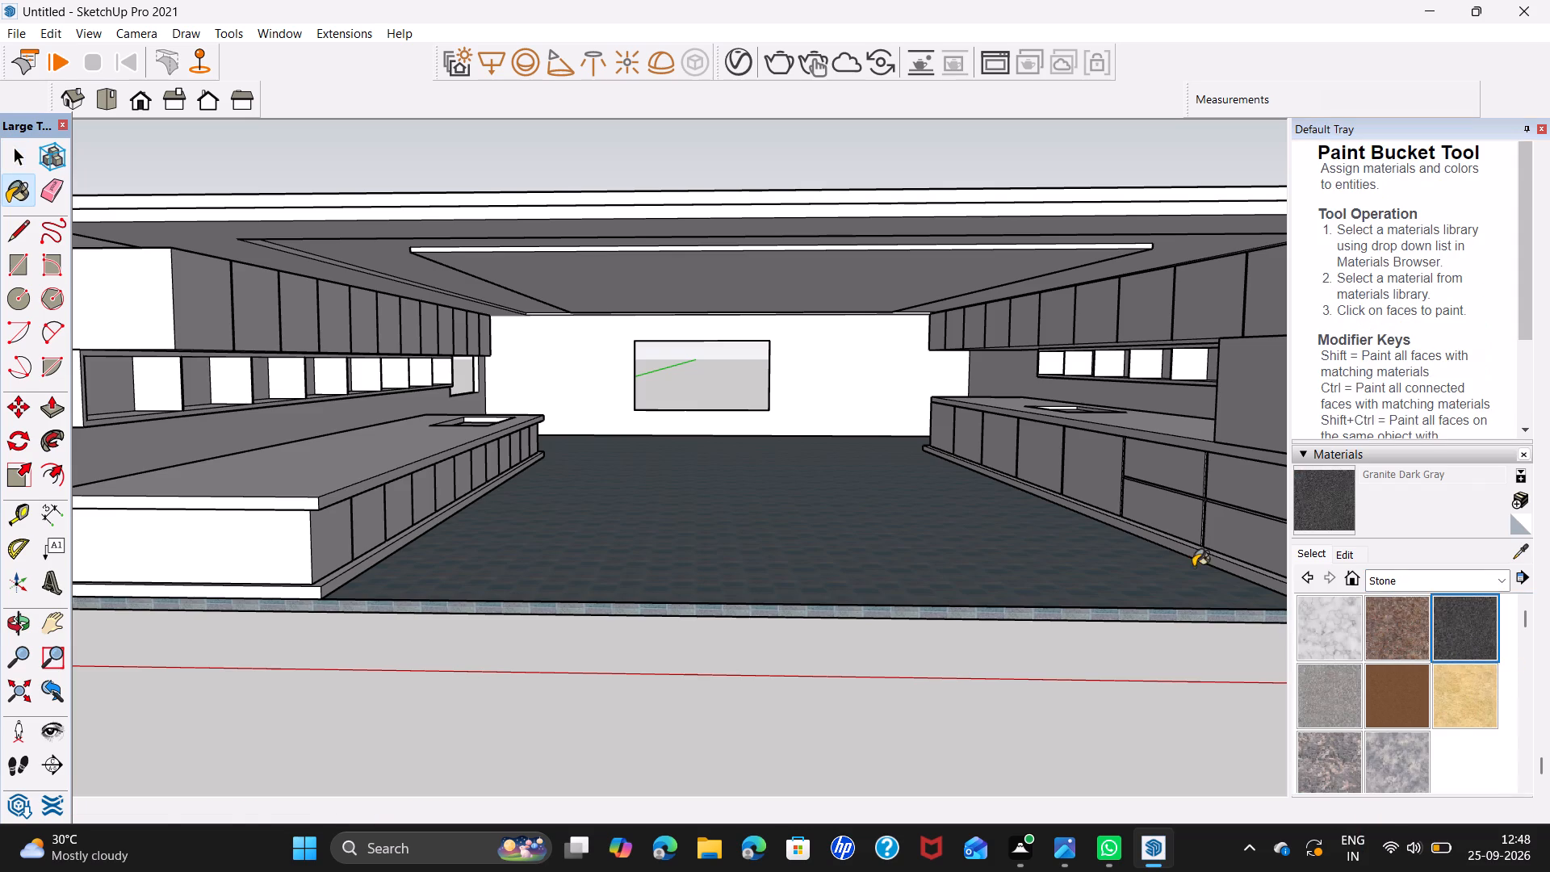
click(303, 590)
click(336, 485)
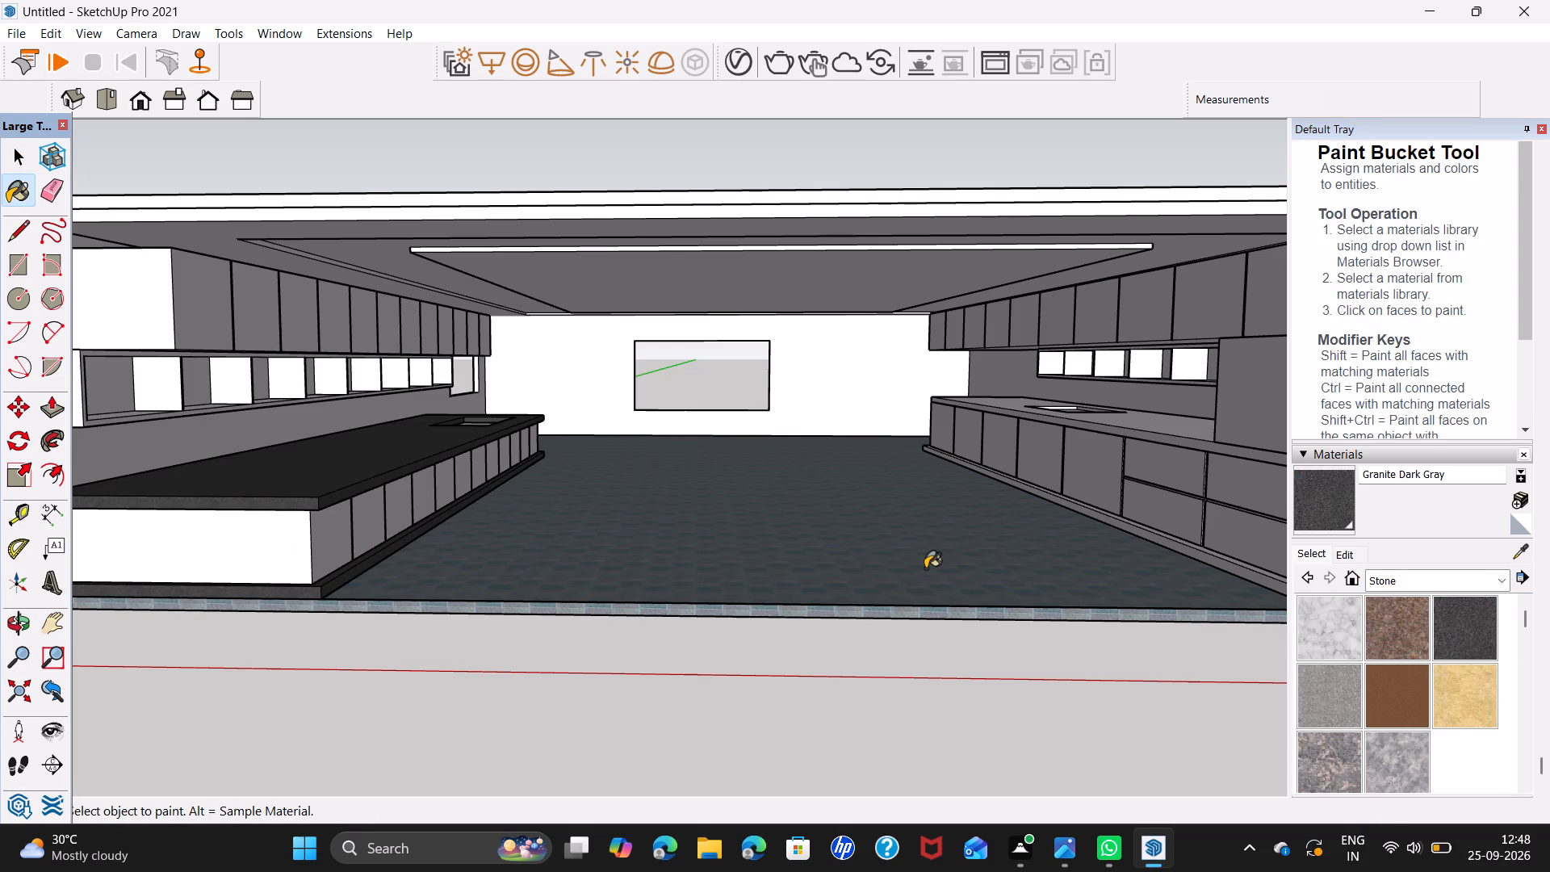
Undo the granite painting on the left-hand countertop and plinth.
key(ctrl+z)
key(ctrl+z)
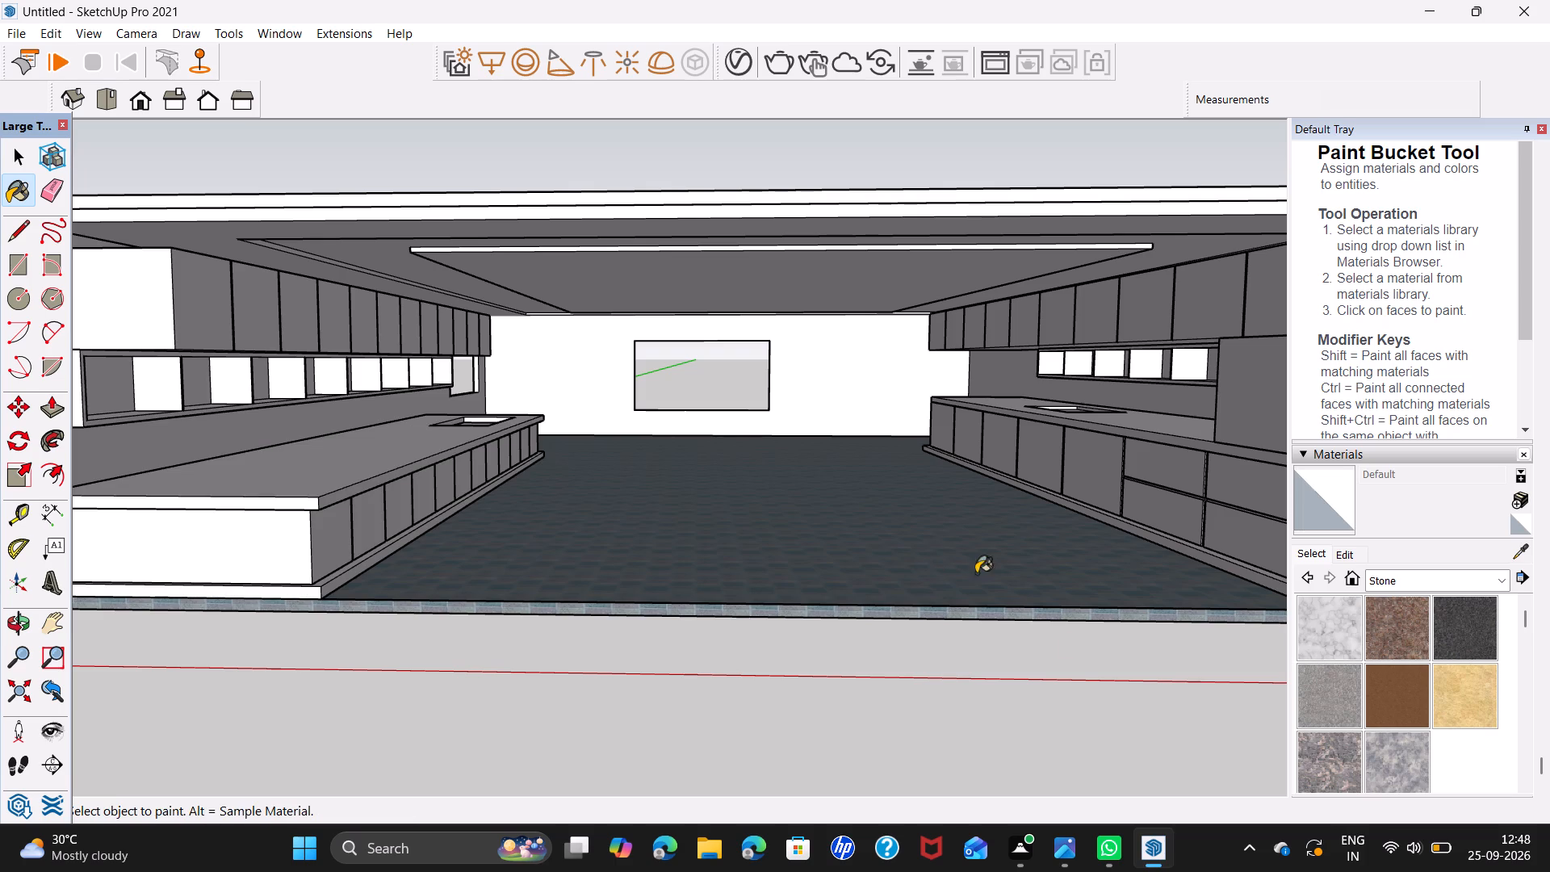
Paint the countertops and plinths of both cabinet runs with the Carrera Marble stone material.
scroll(1367, 656, down, 2)
scroll(1418, 645, up, 2)
click(1338, 626)
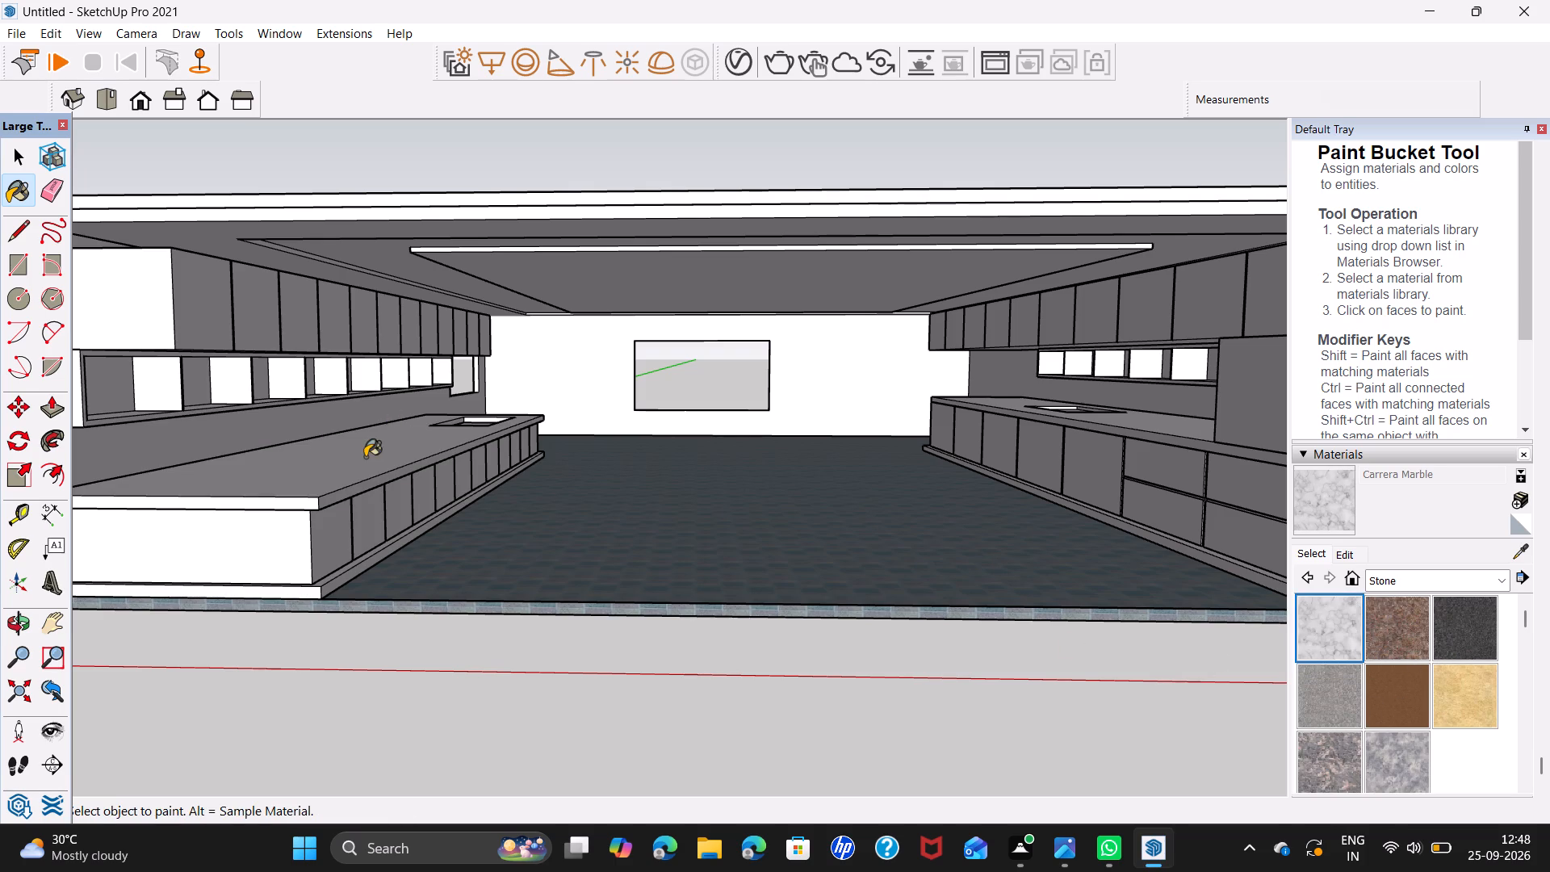
click(365, 457)
click(322, 596)
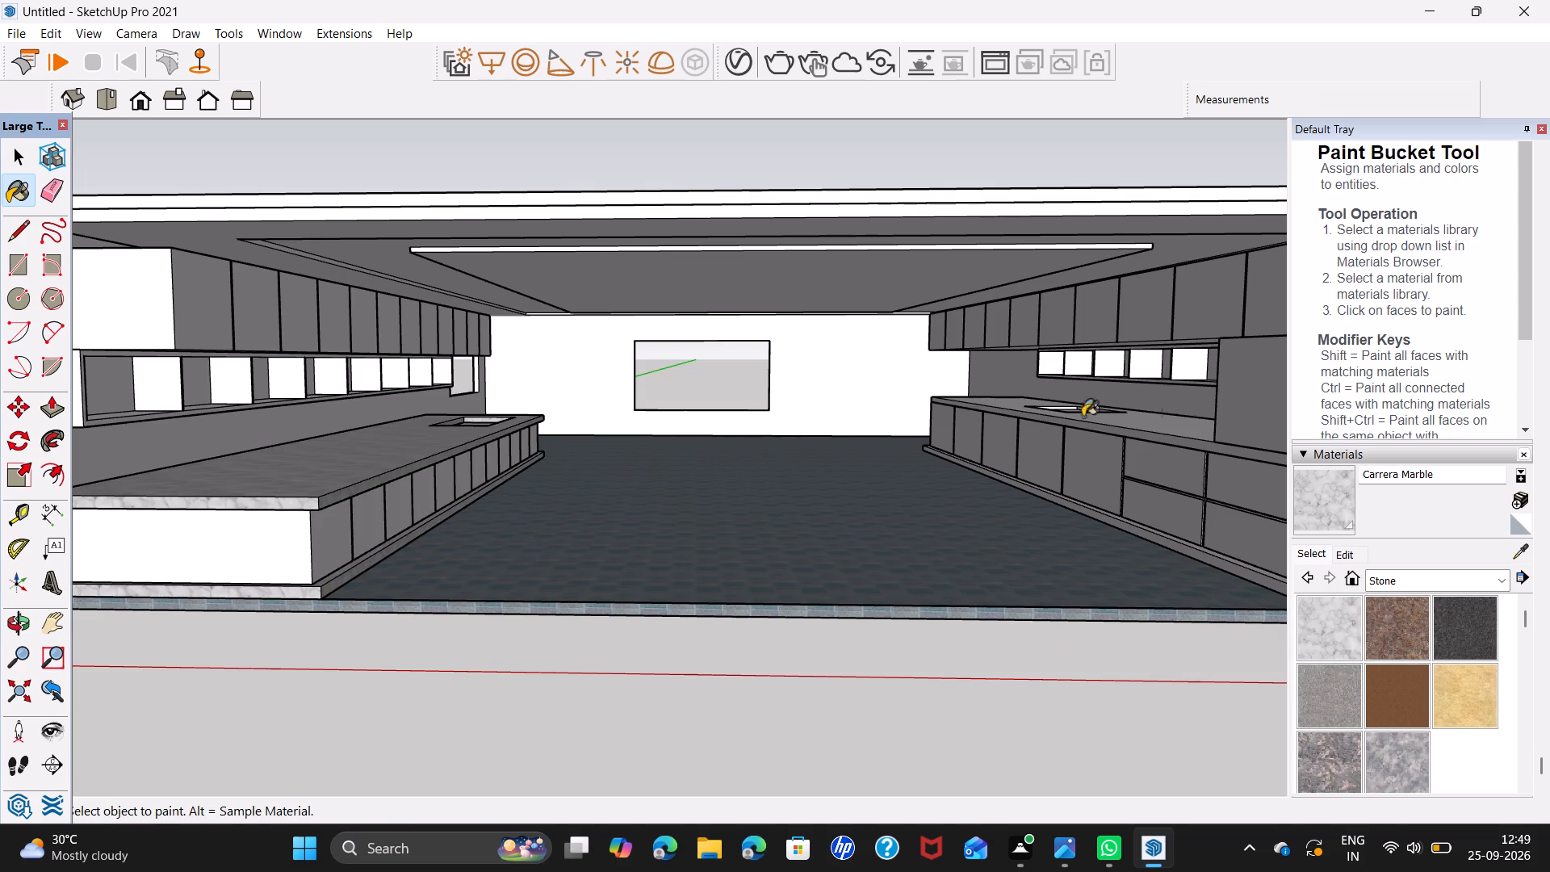
click(1172, 432)
click(1180, 543)
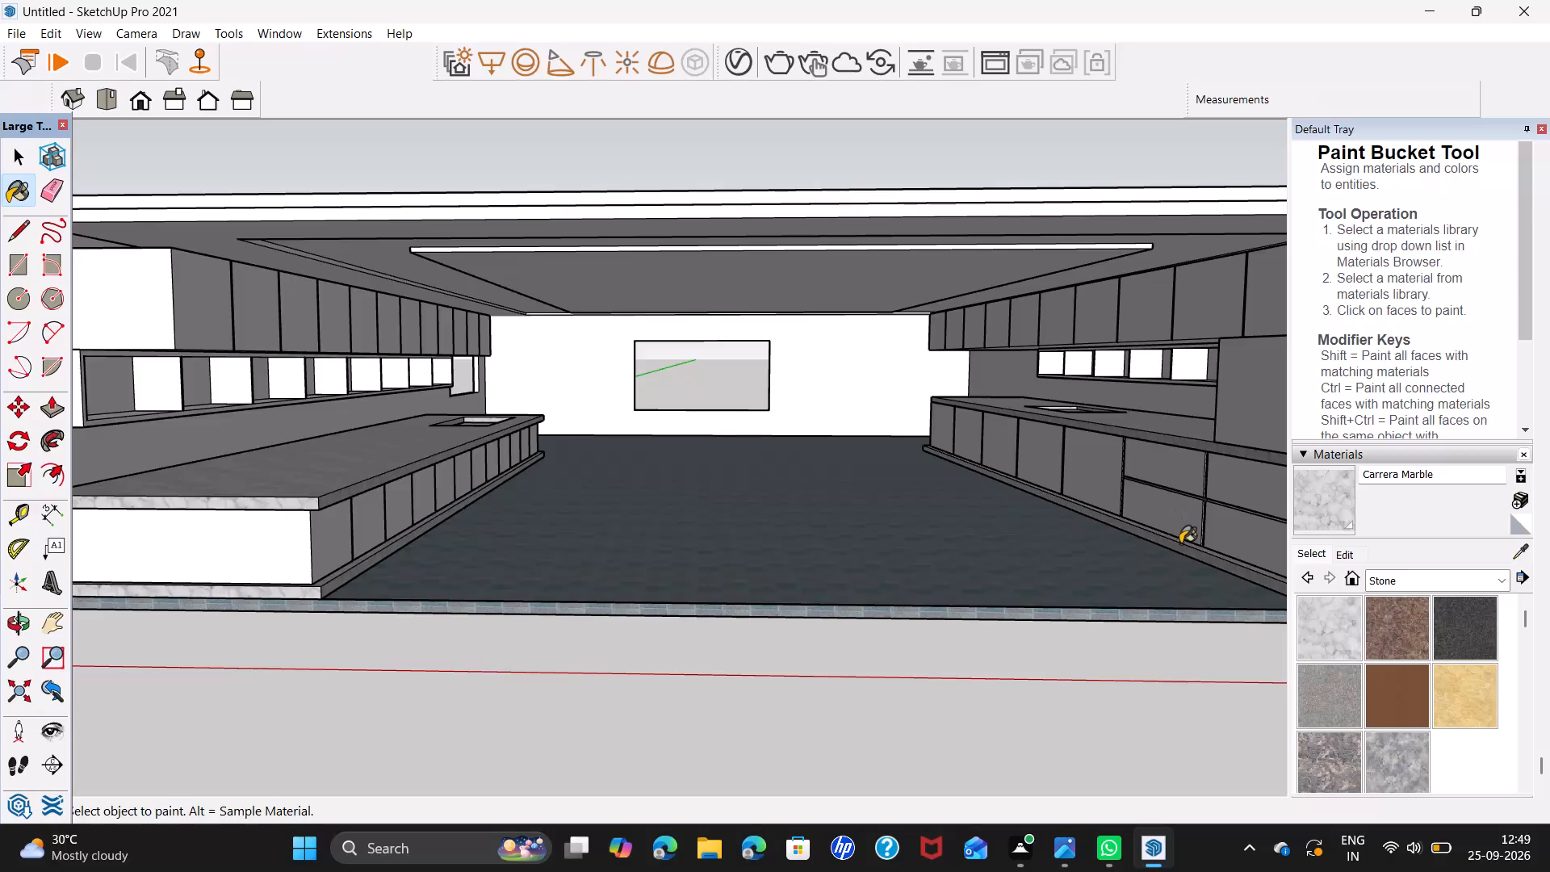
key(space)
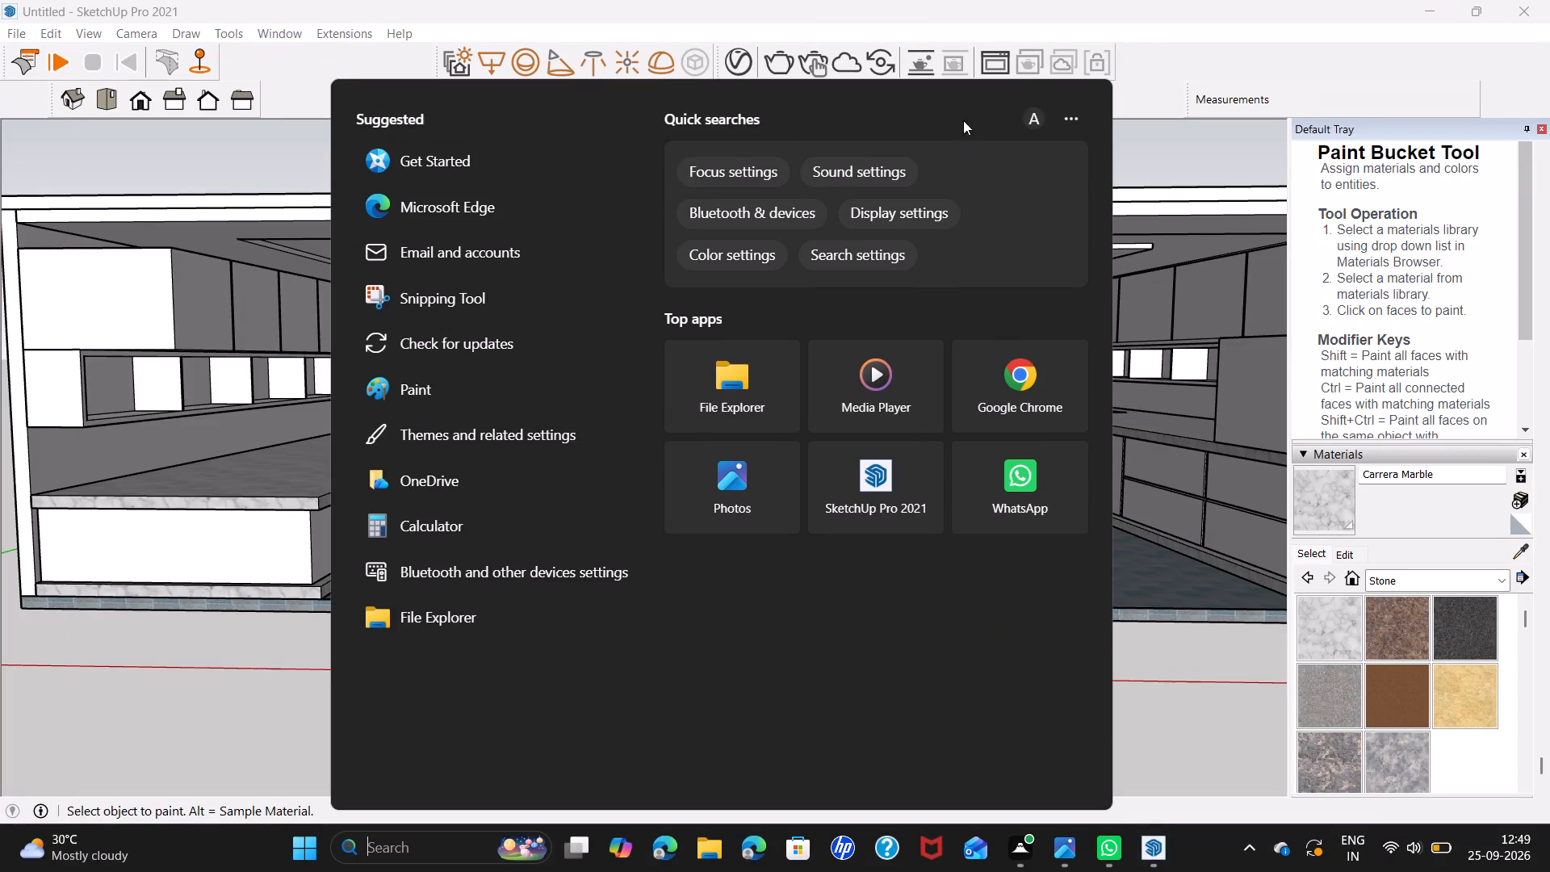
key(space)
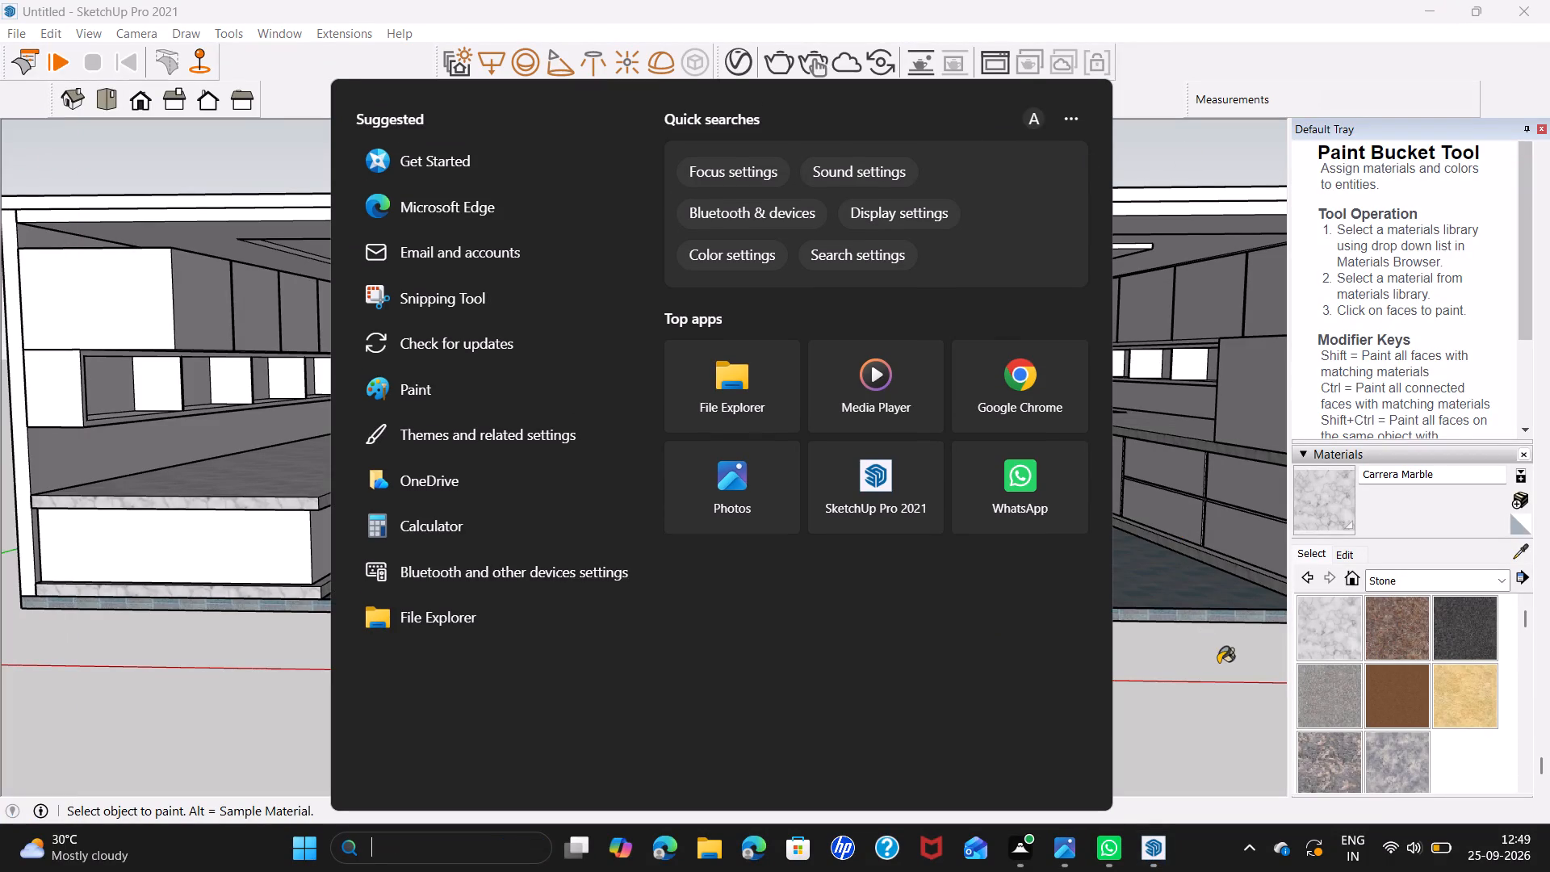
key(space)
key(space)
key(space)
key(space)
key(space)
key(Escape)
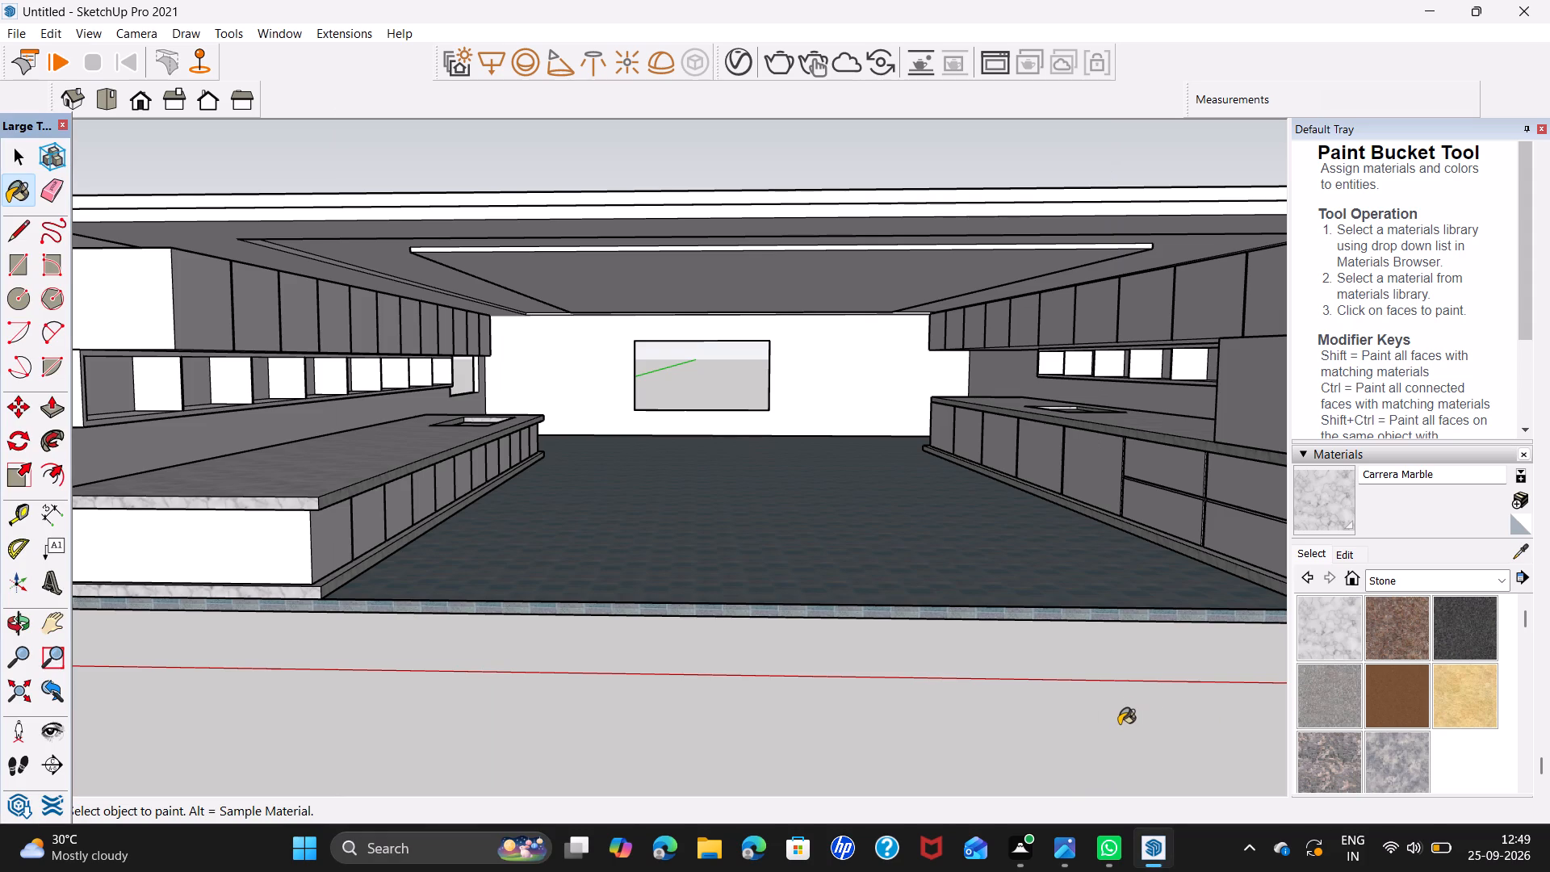
Look through the Roofing and Patterns material collections for finishes suited to the kitchen.
key(space)
scroll(1380, 675, up, 1)
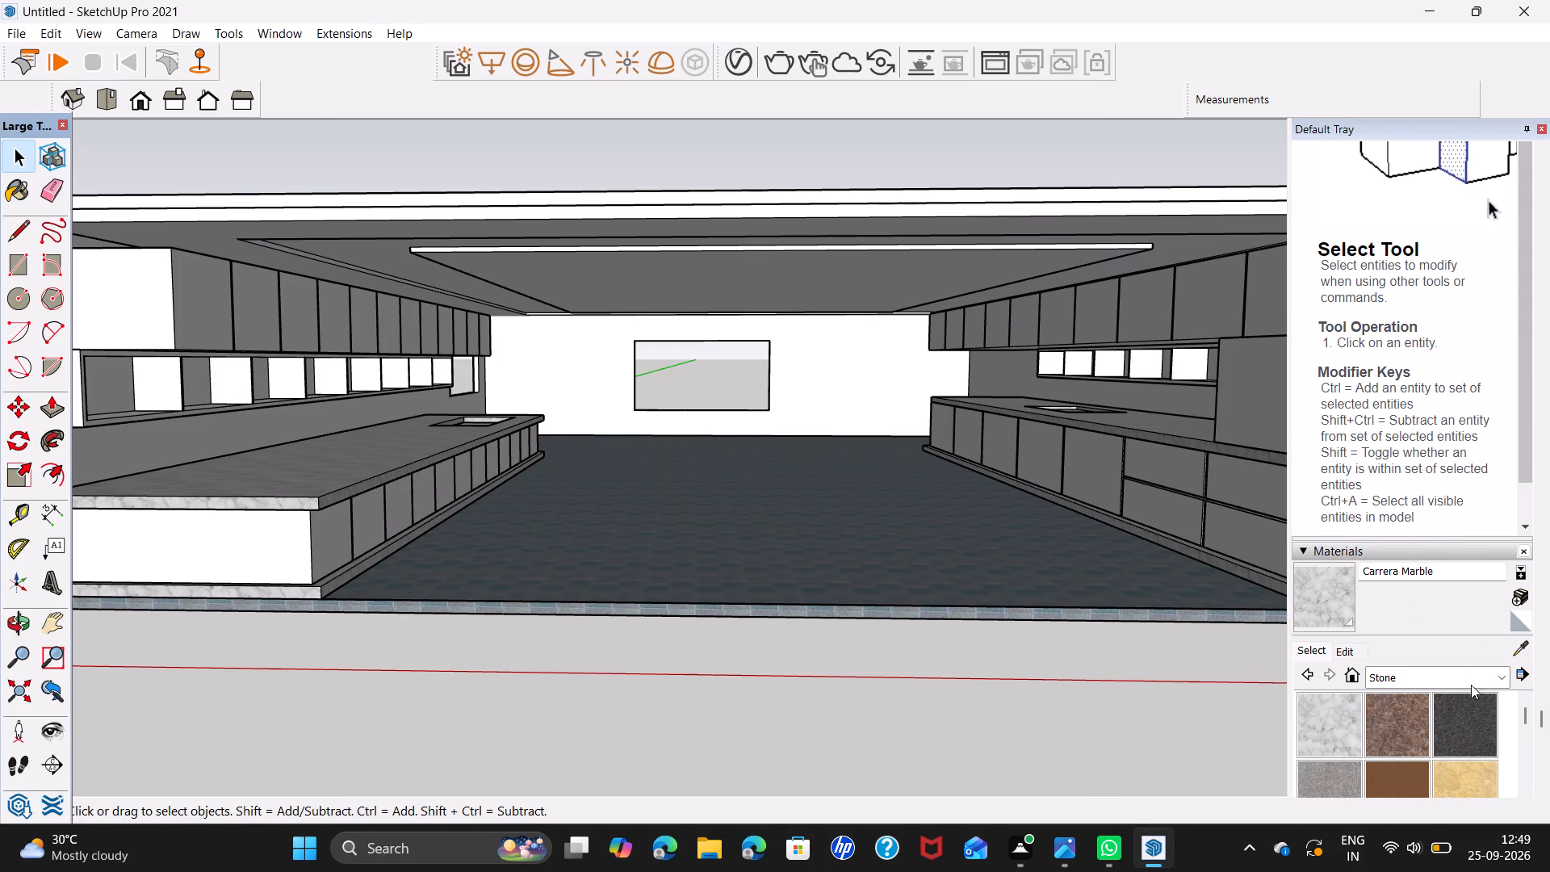
click(1499, 677)
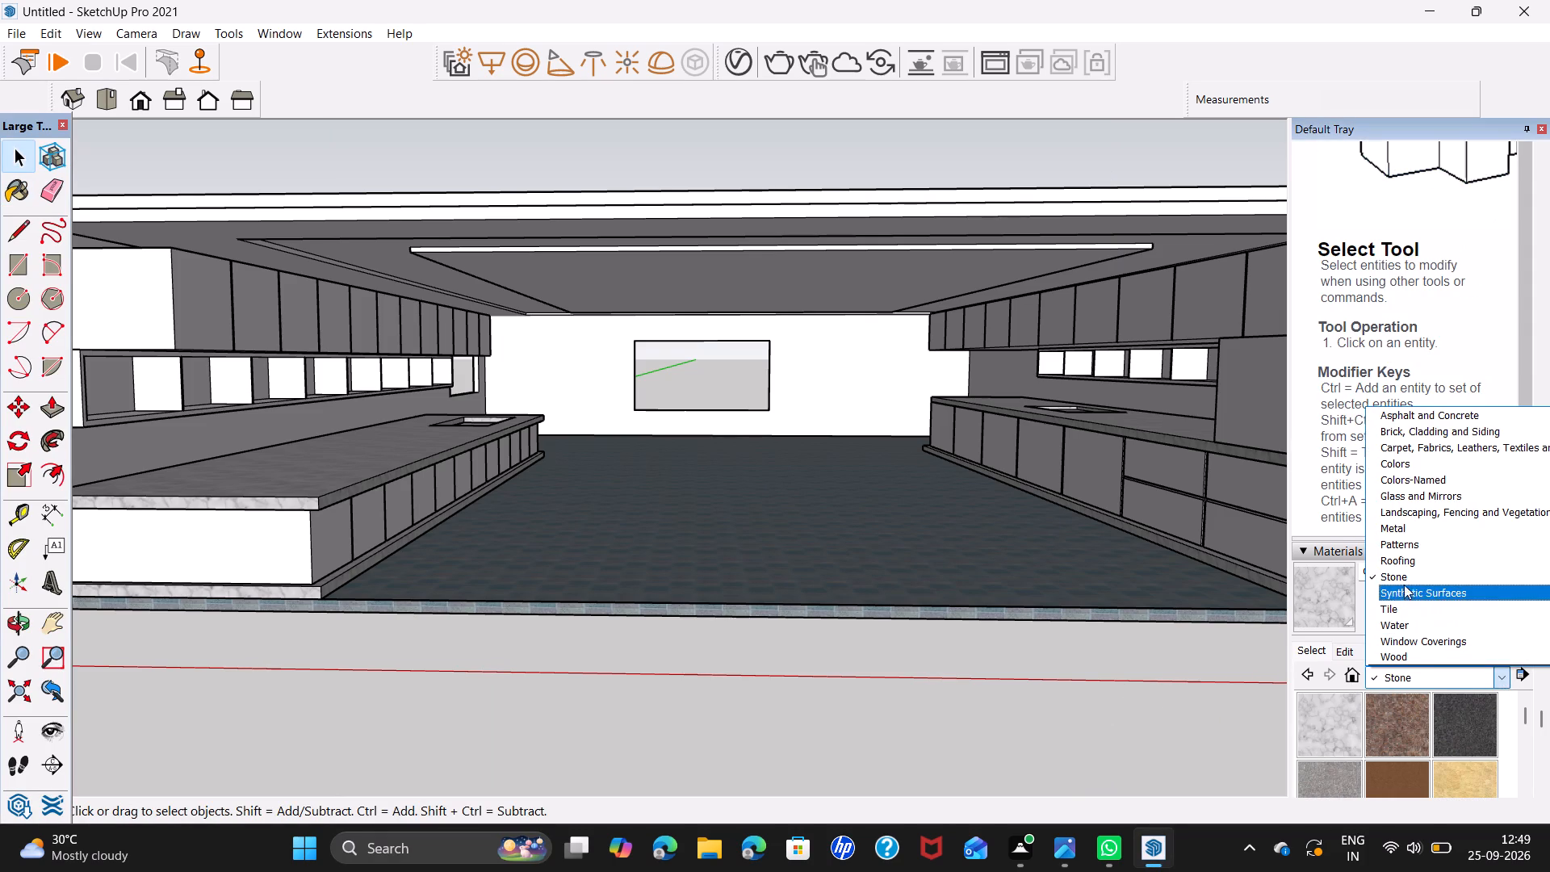
click(1404, 560)
scroll(1460, 743, down, 2)
scroll(1453, 744, up, 3)
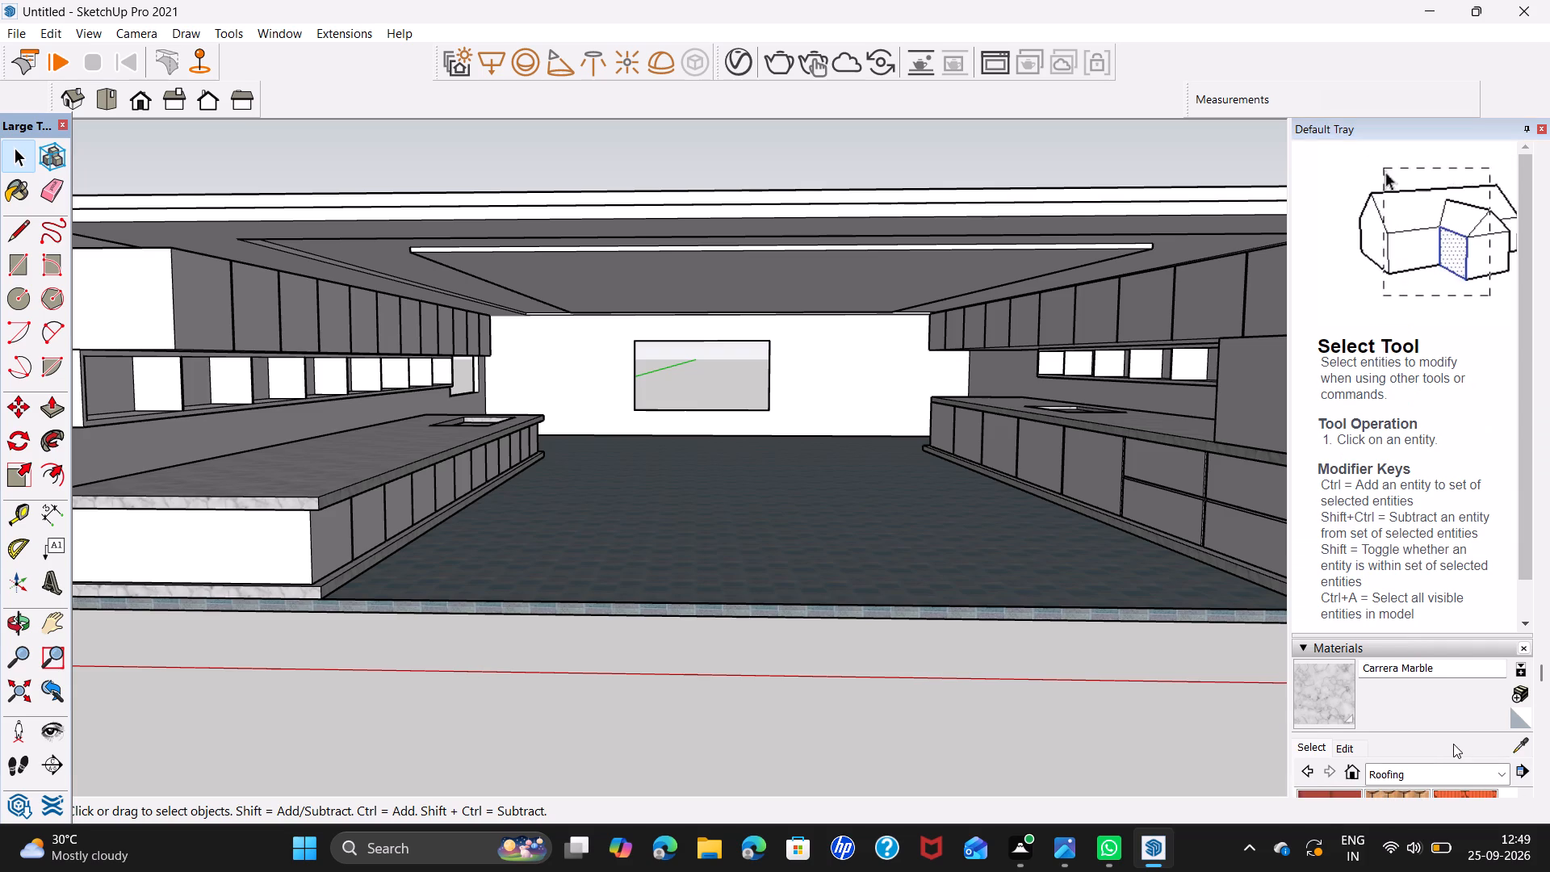
click(1503, 775)
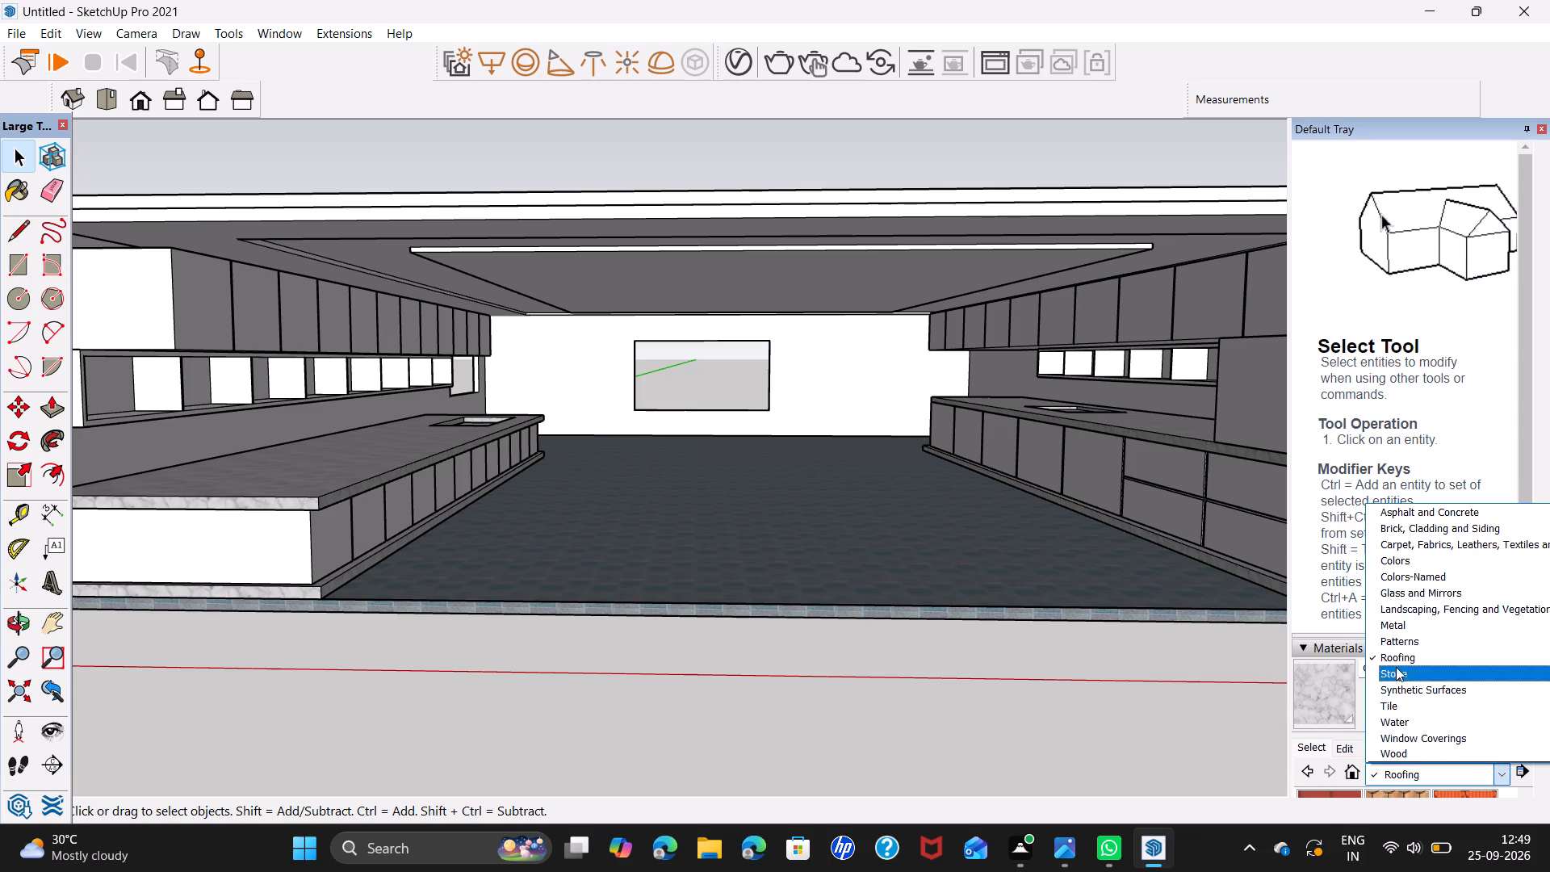
click(1405, 644)
scroll(1405, 697, down, 9)
scroll(1426, 509, down, 2)
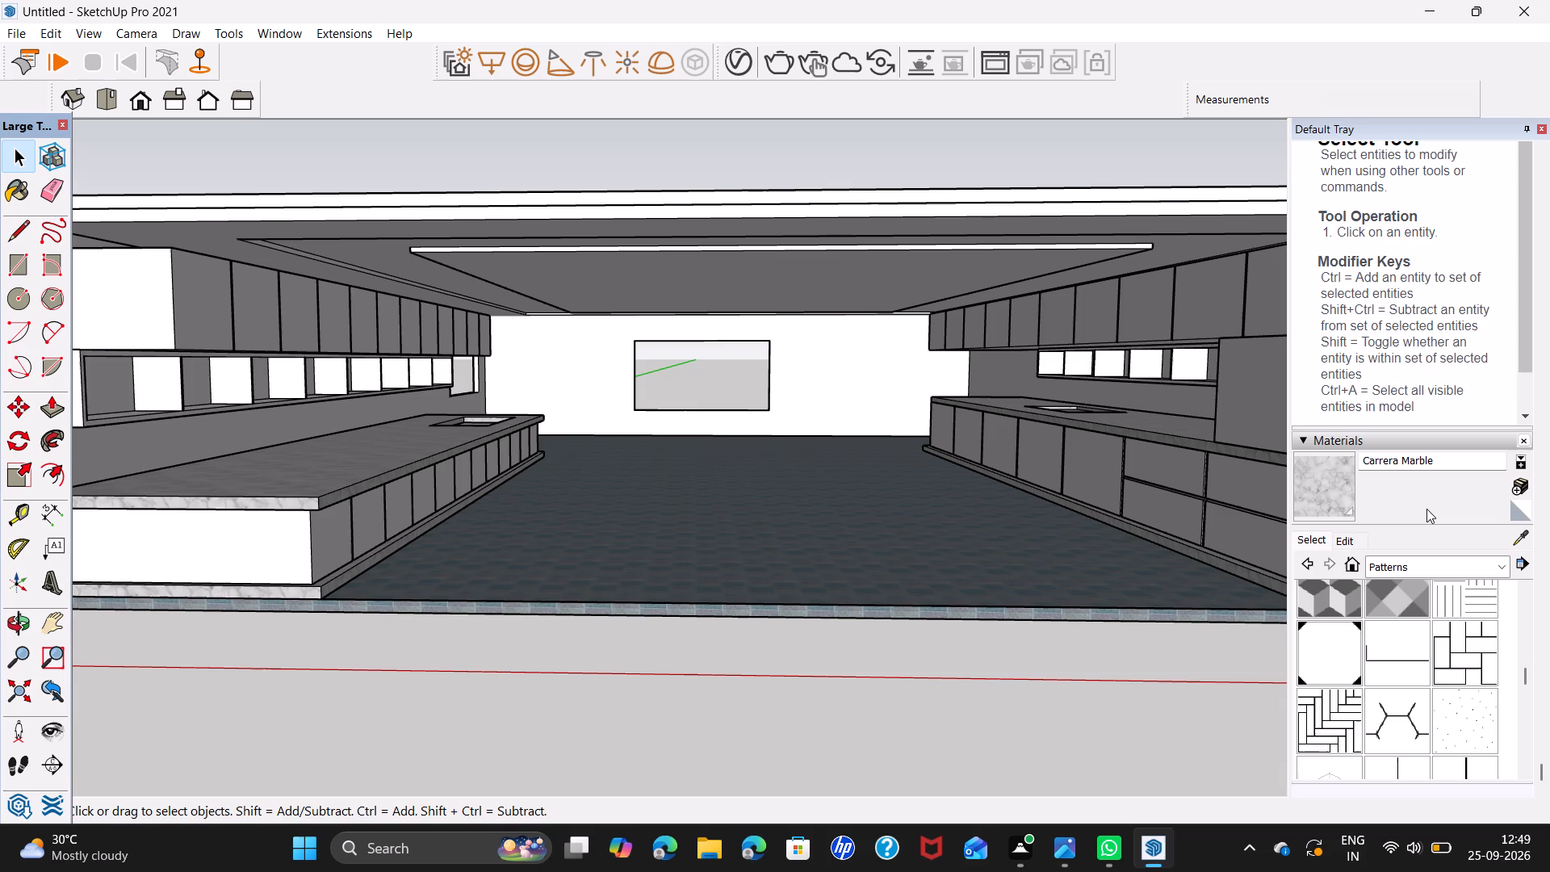
scroll(1426, 509, down, 2)
Look through the Glass and Mirrors and Colors material collections for a finish for the open wall shelves.
click(1502, 569)
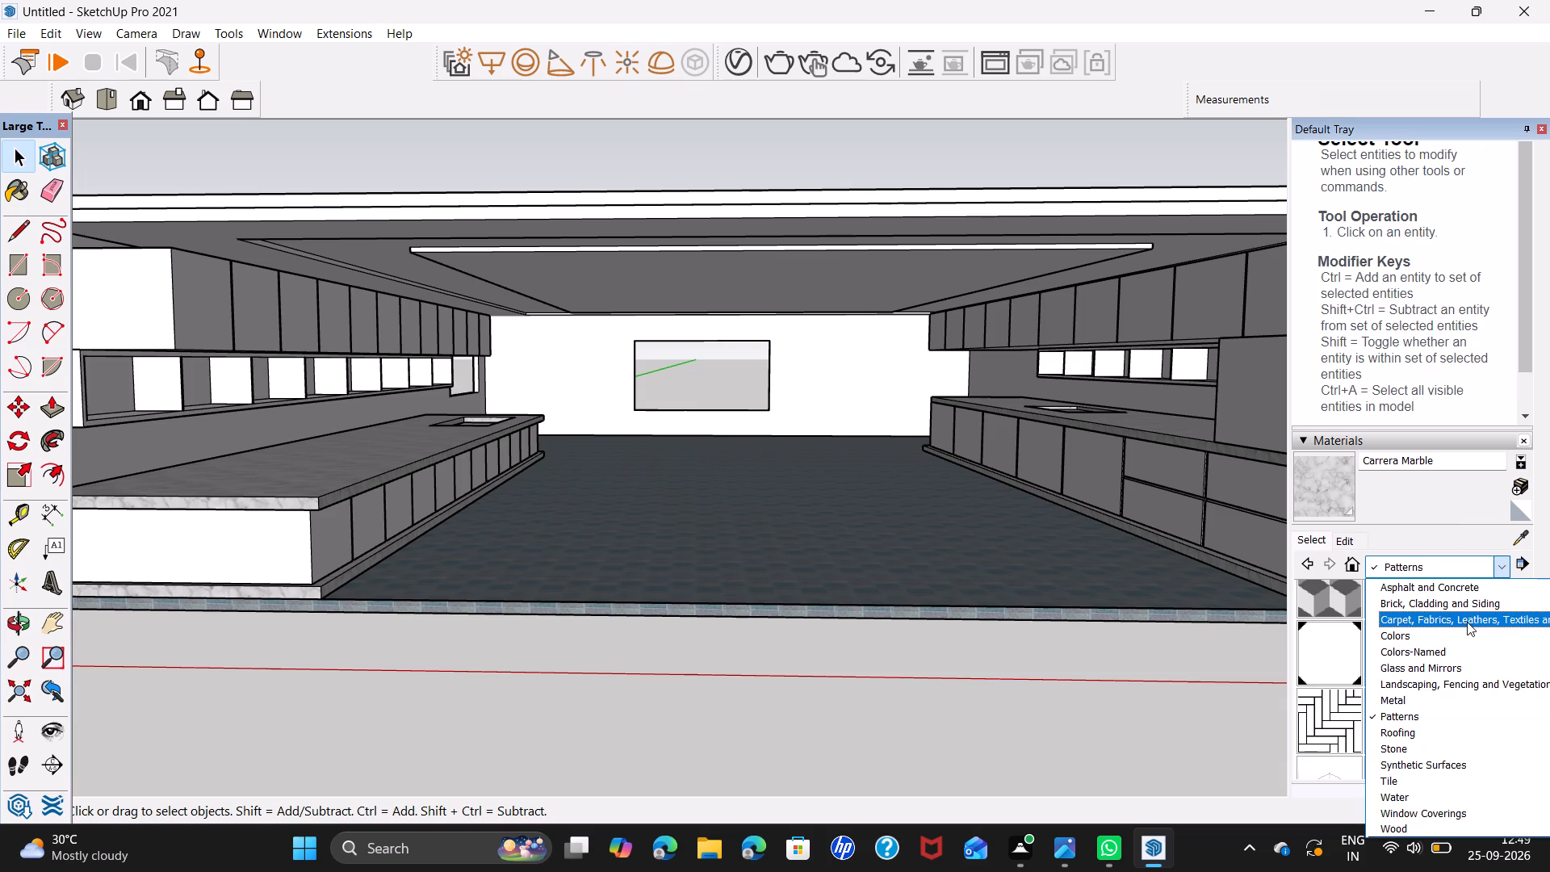
click(1450, 665)
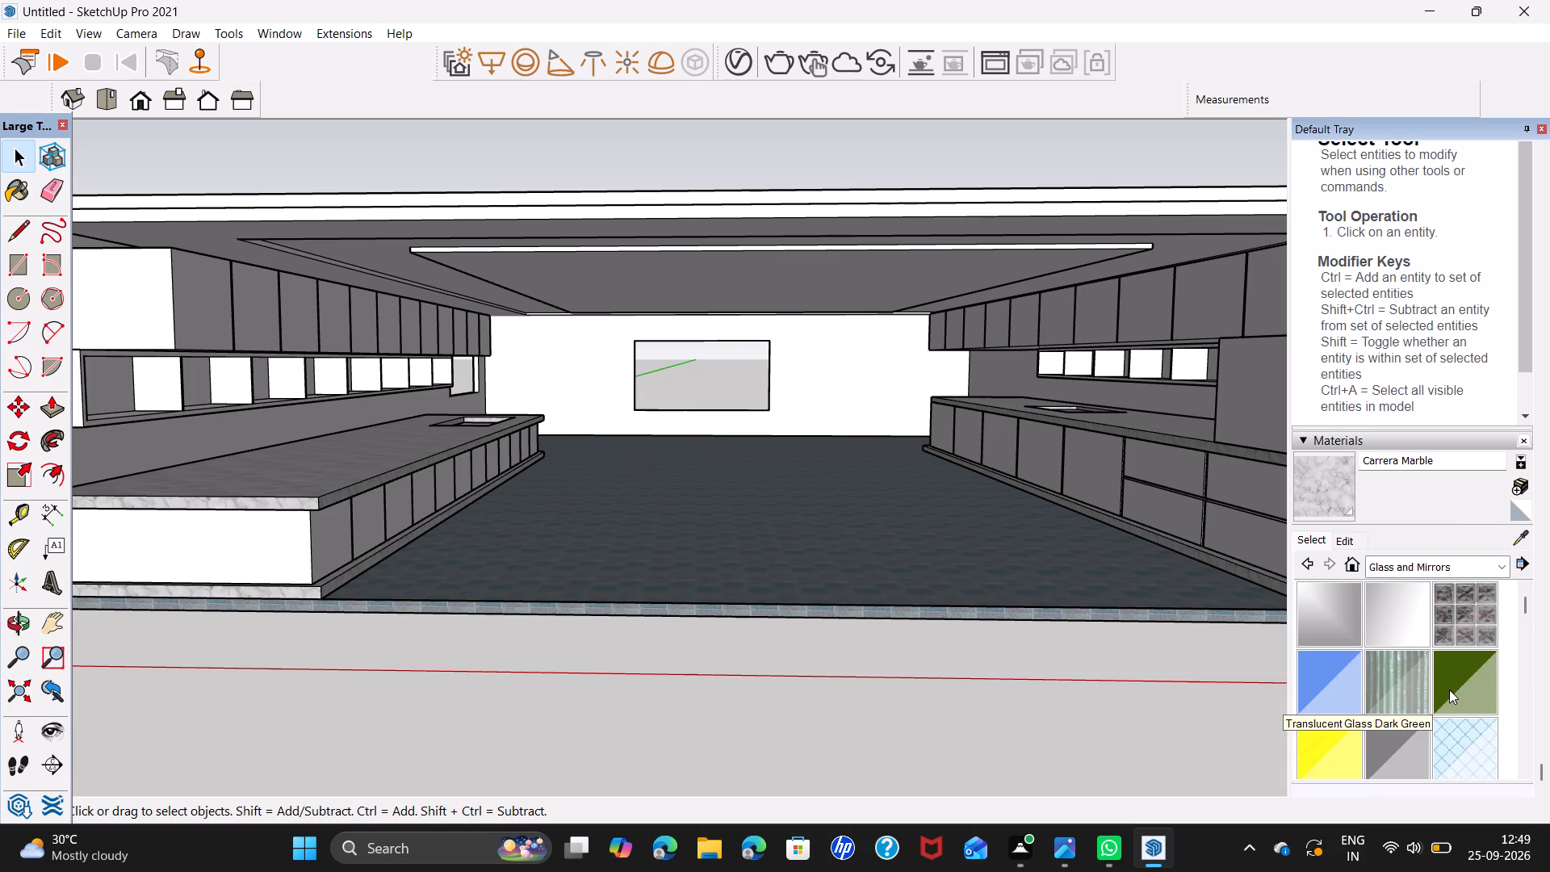
click(1505, 572)
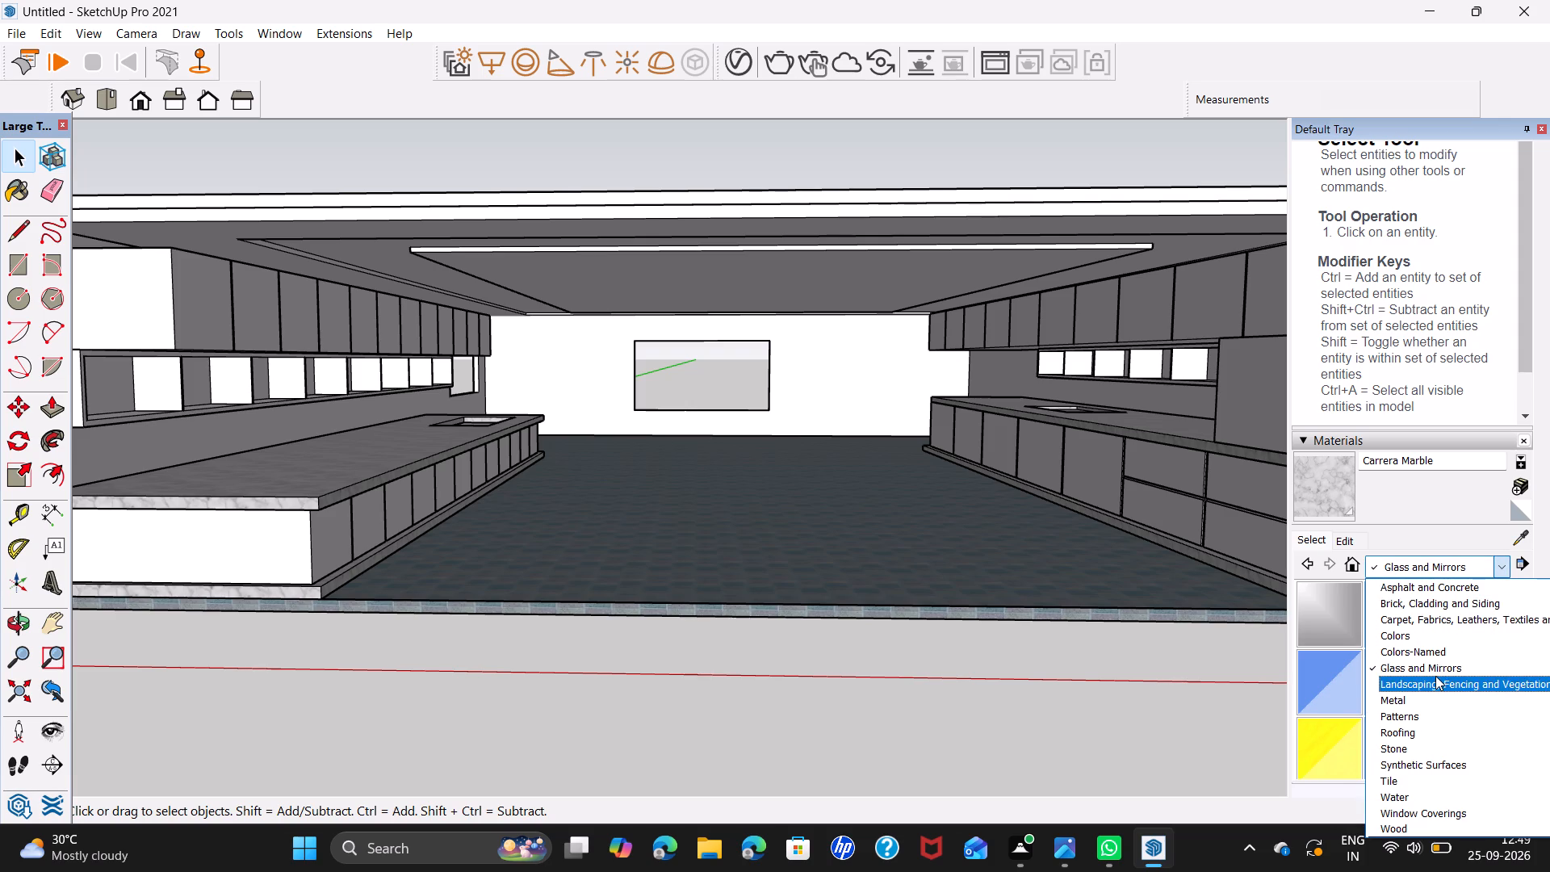
click(1447, 629)
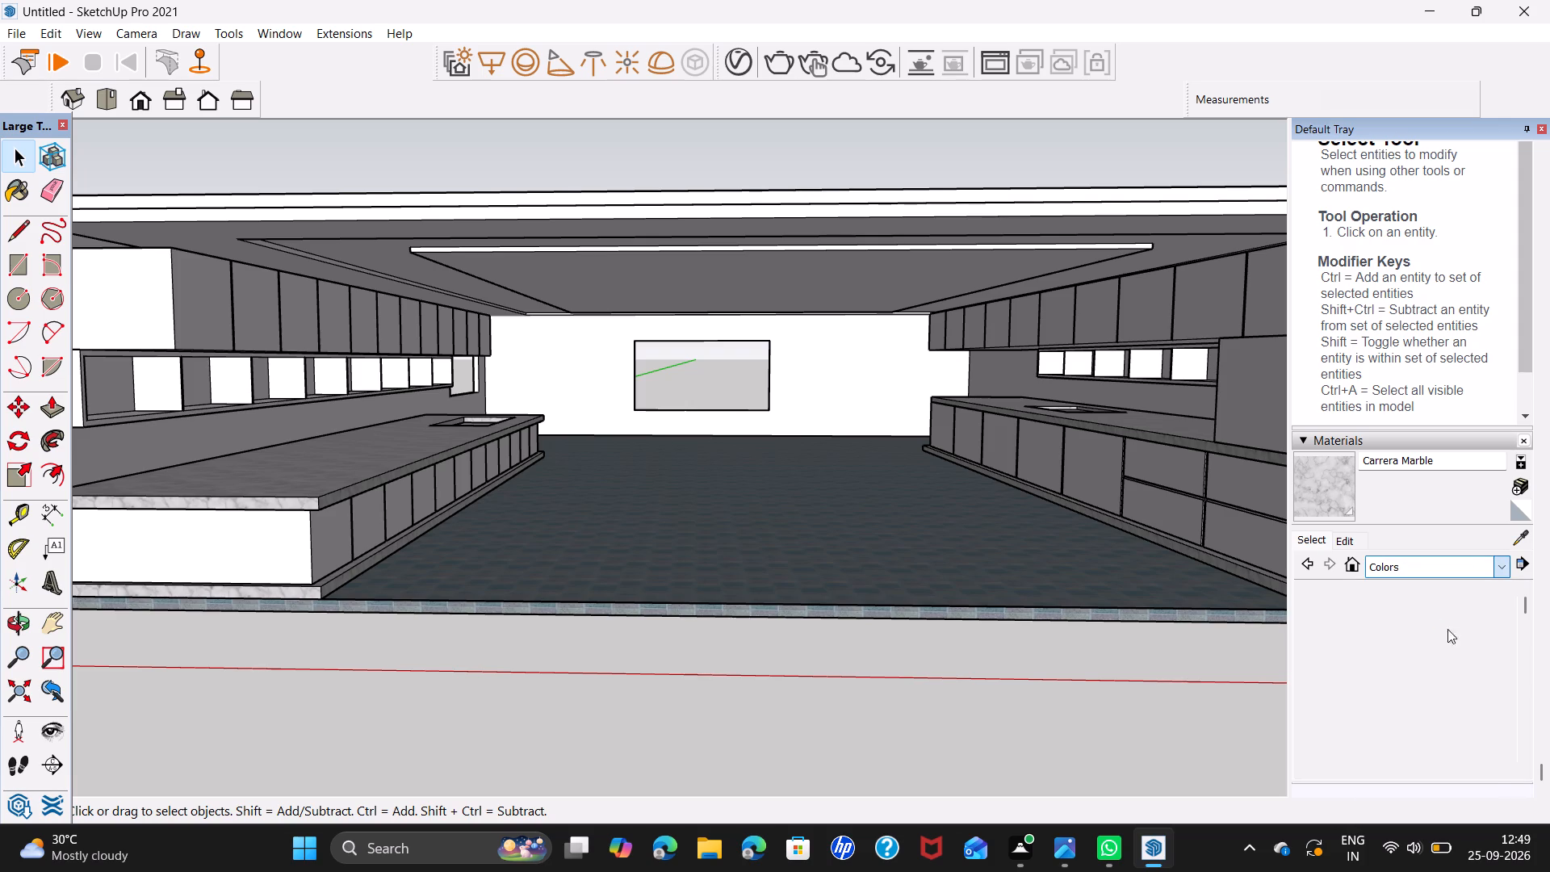
scroll(1431, 649, down, 5)
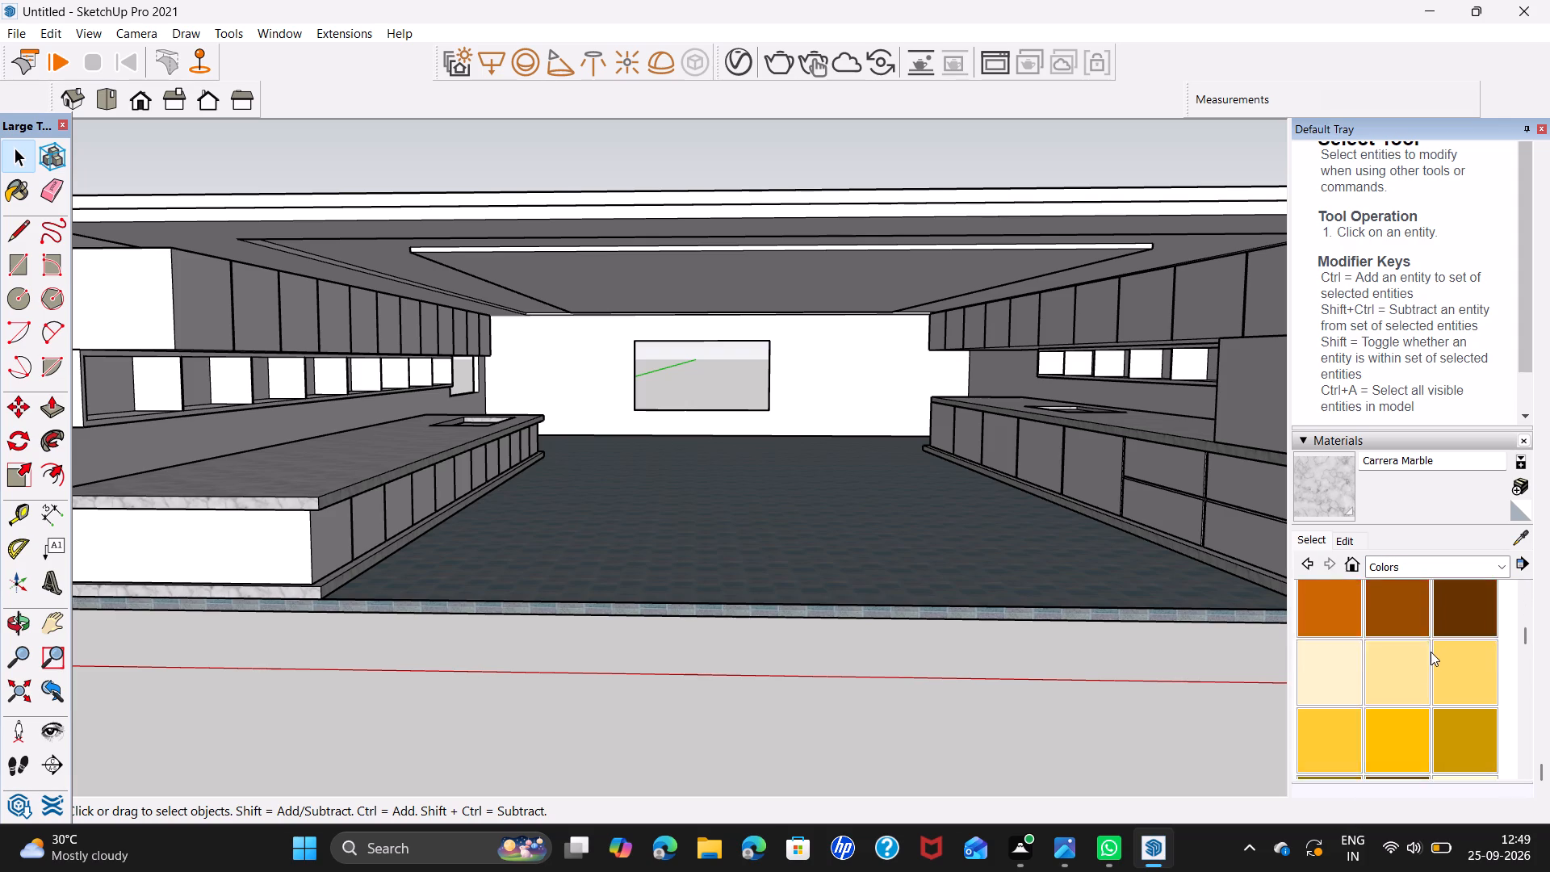
scroll(1431, 652, down, 2)
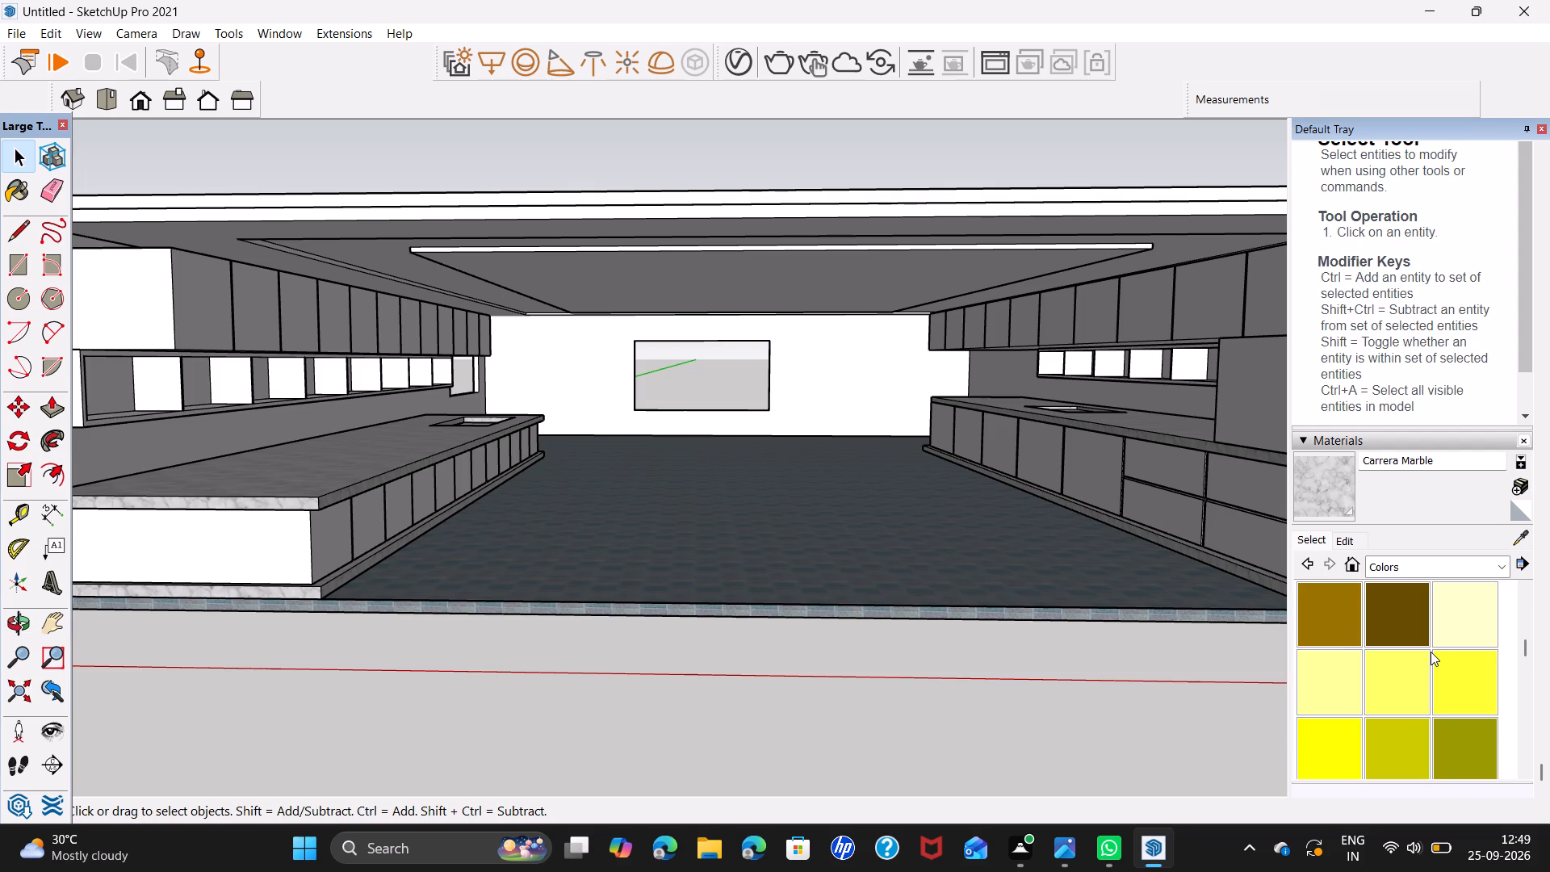
scroll(1429, 652, down, 4)
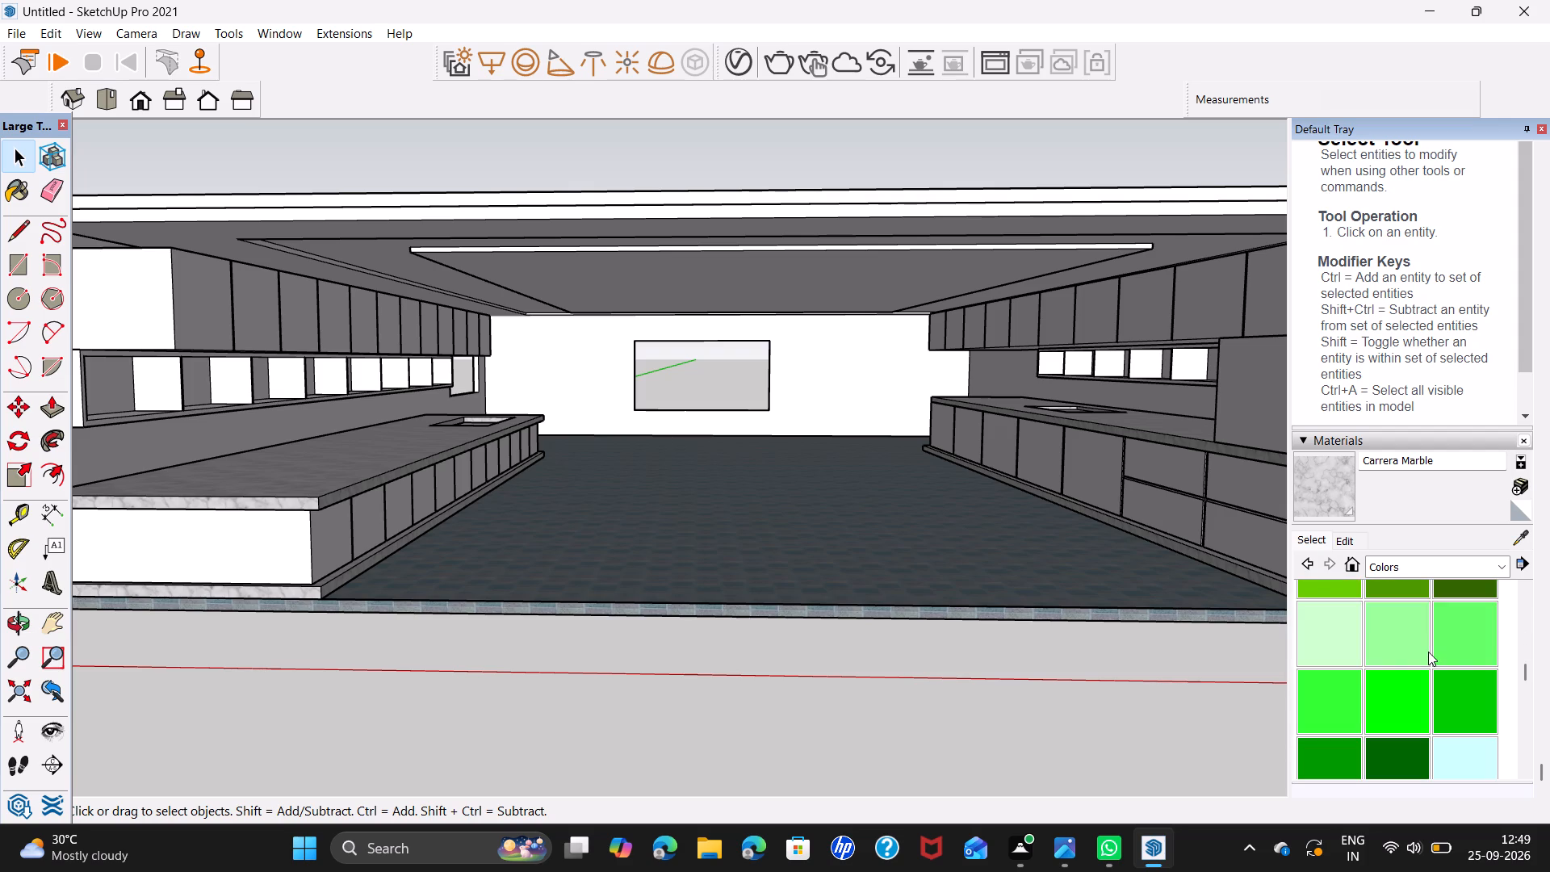
scroll(1428, 652, down, 12)
scroll(1378, 638, up, 1)
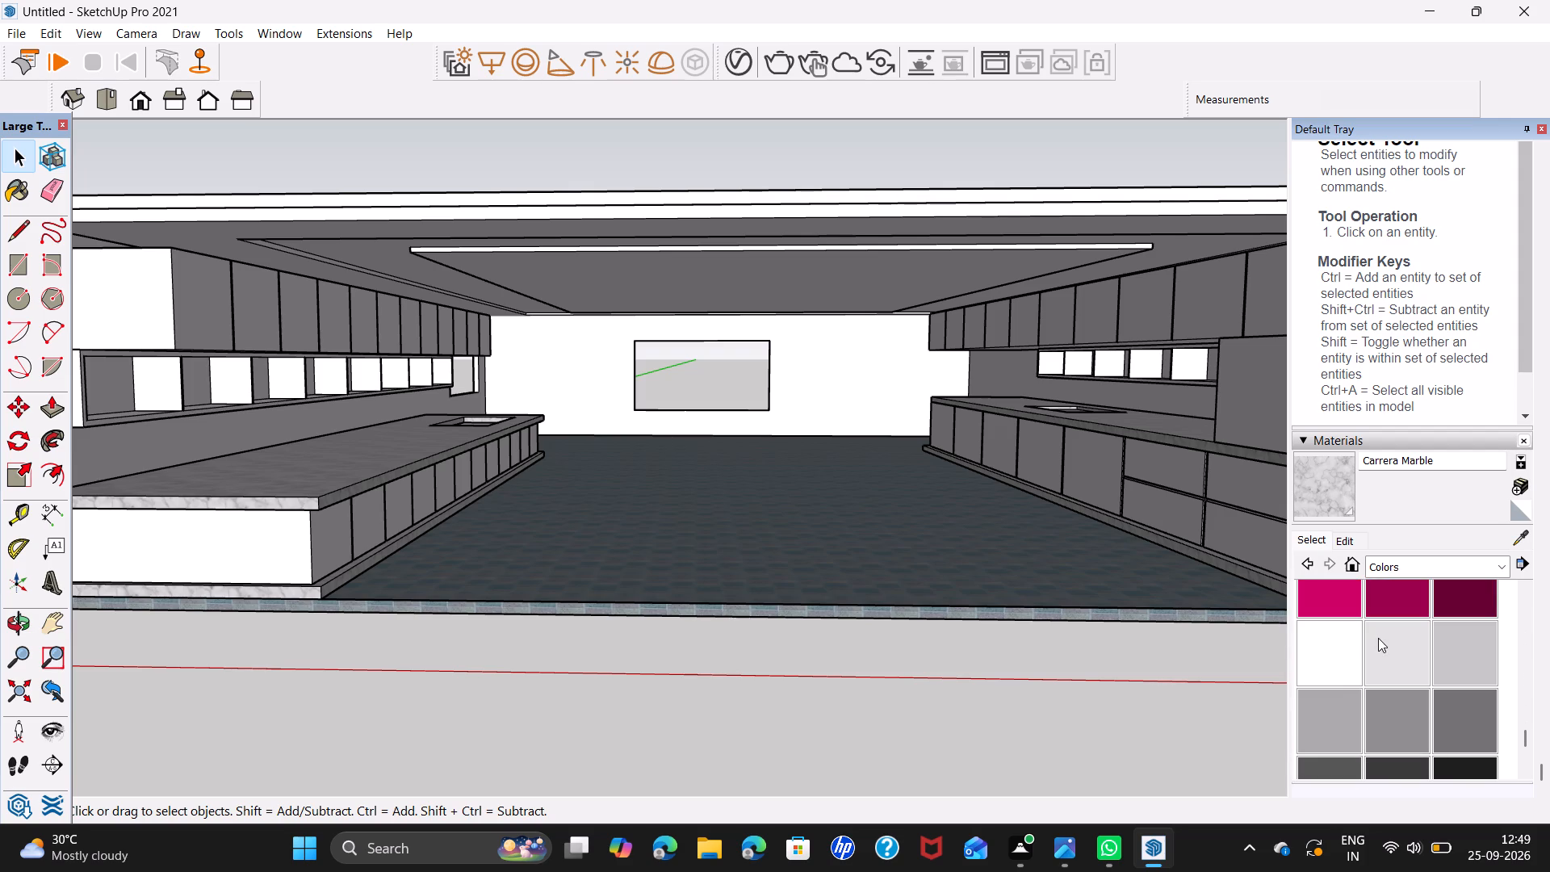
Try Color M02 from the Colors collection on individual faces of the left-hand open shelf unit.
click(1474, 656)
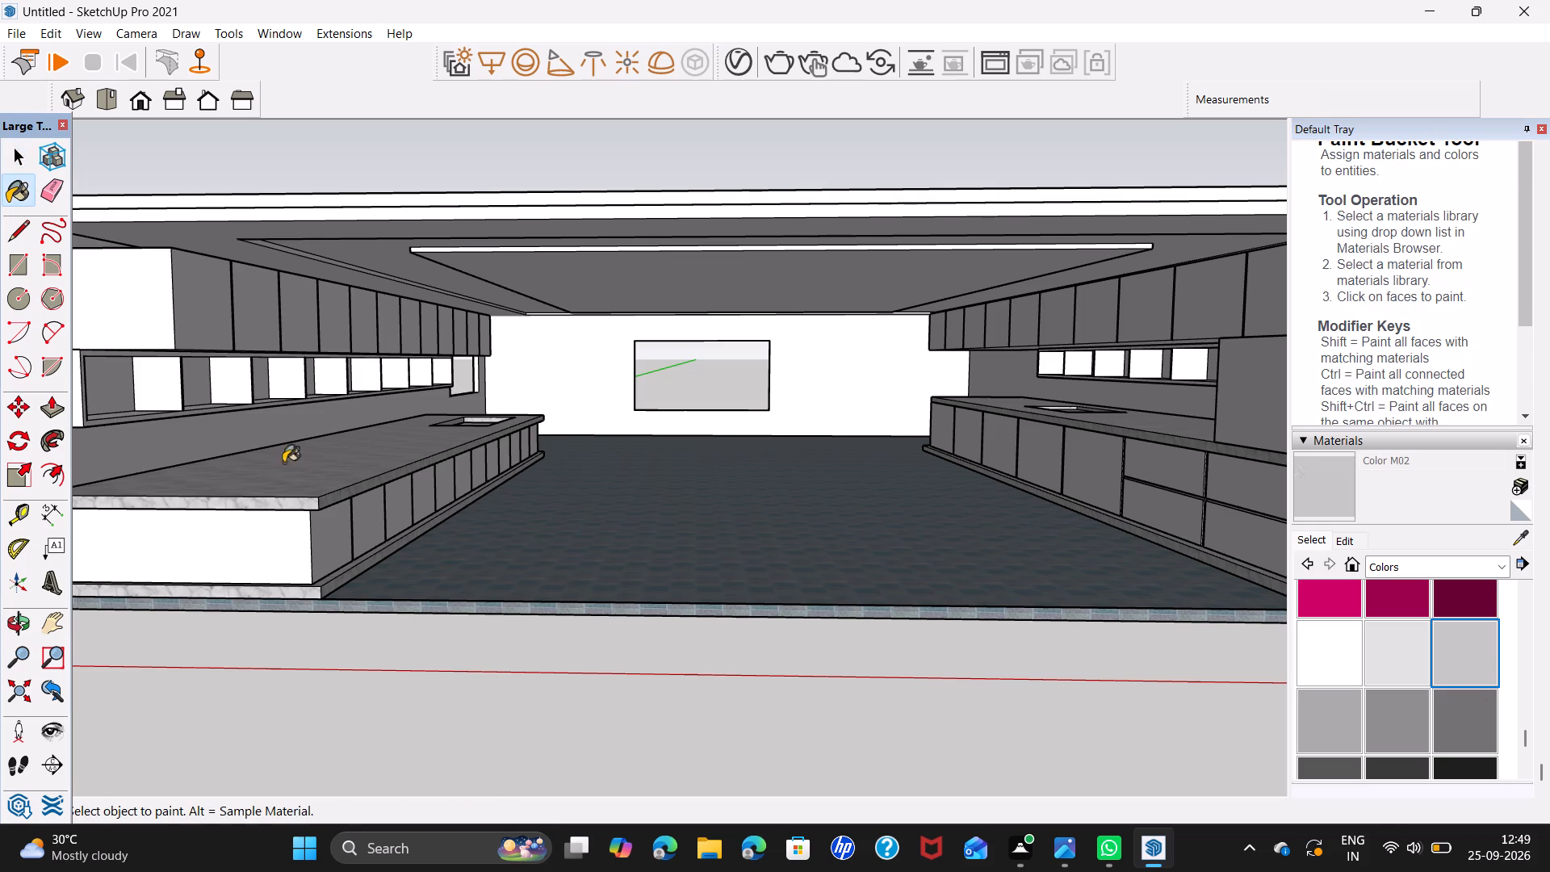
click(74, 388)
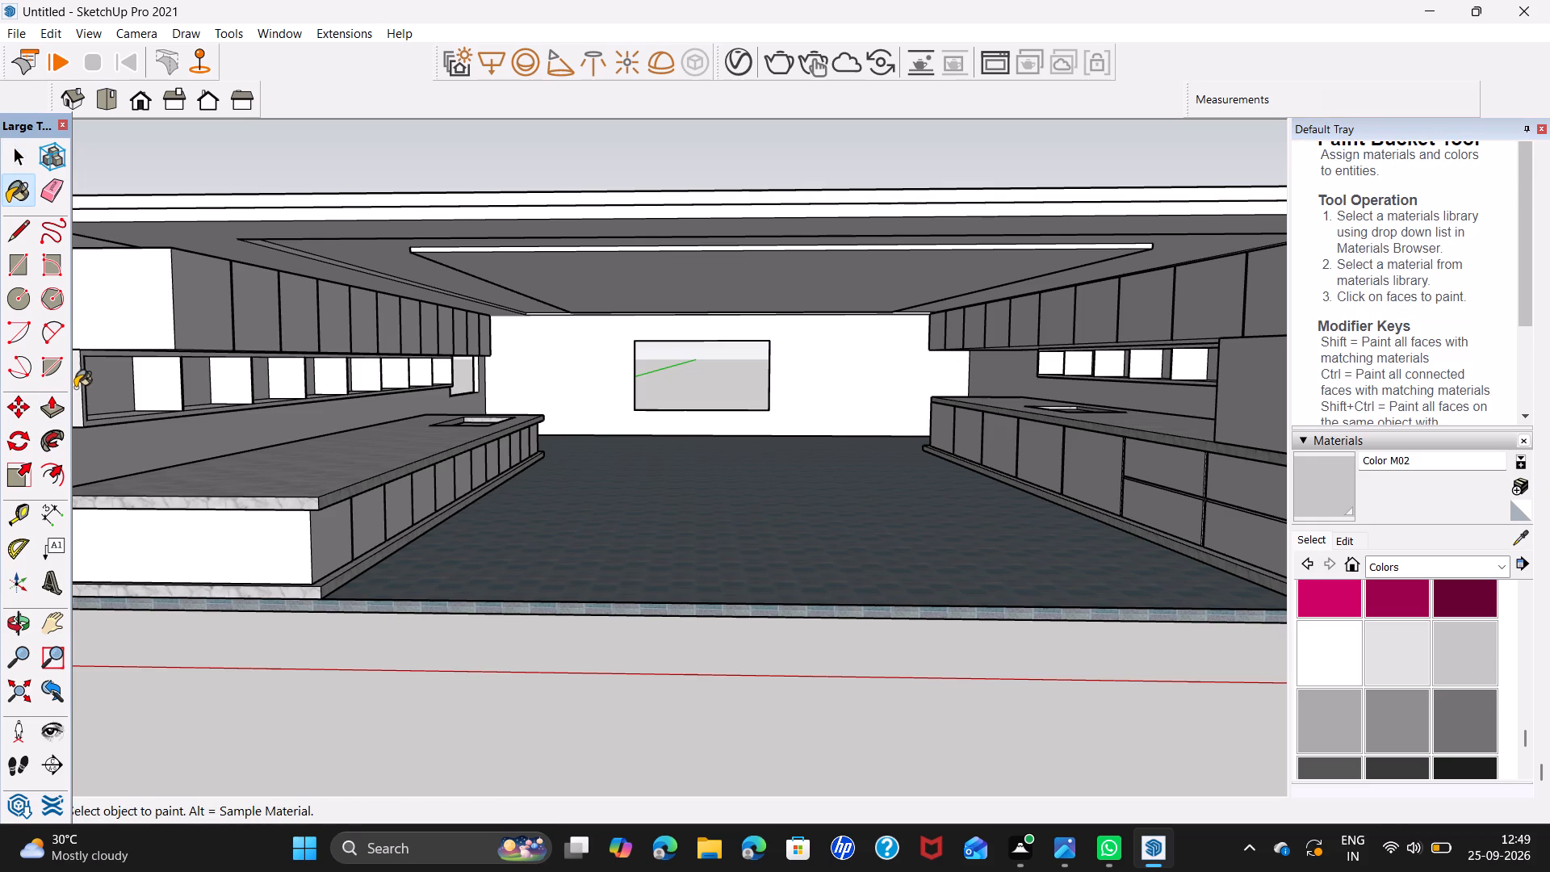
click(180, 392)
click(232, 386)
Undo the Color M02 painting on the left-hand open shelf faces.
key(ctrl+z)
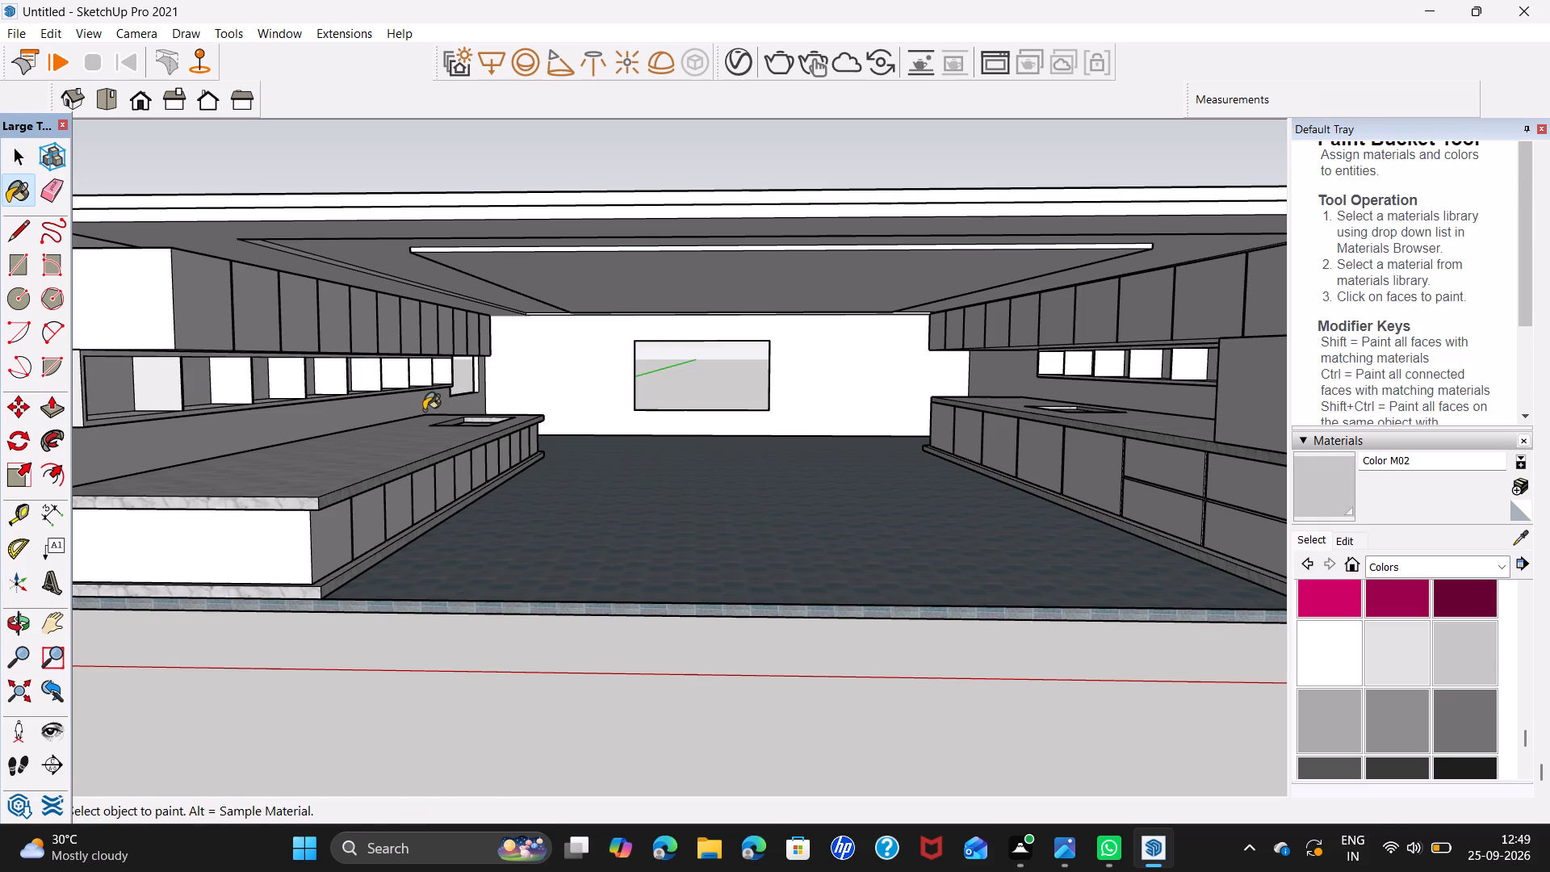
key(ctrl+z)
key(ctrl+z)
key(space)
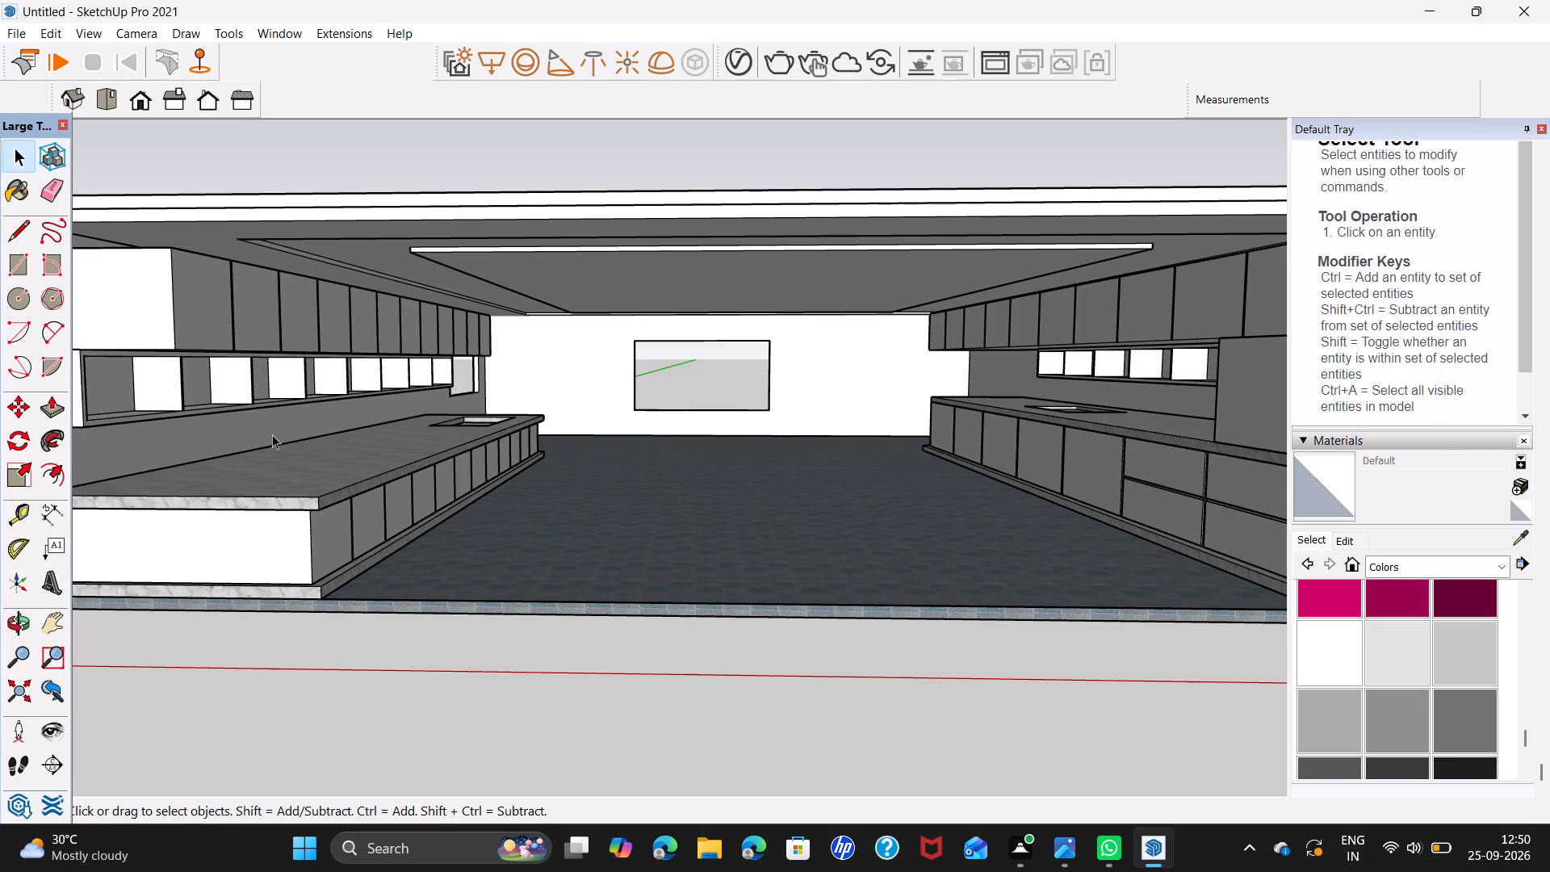
Make a group from all connected geometry of the open shelf unit below the left-hand wall cupboards.
click(187, 404)
triple_click(174, 399)
click(174, 399)
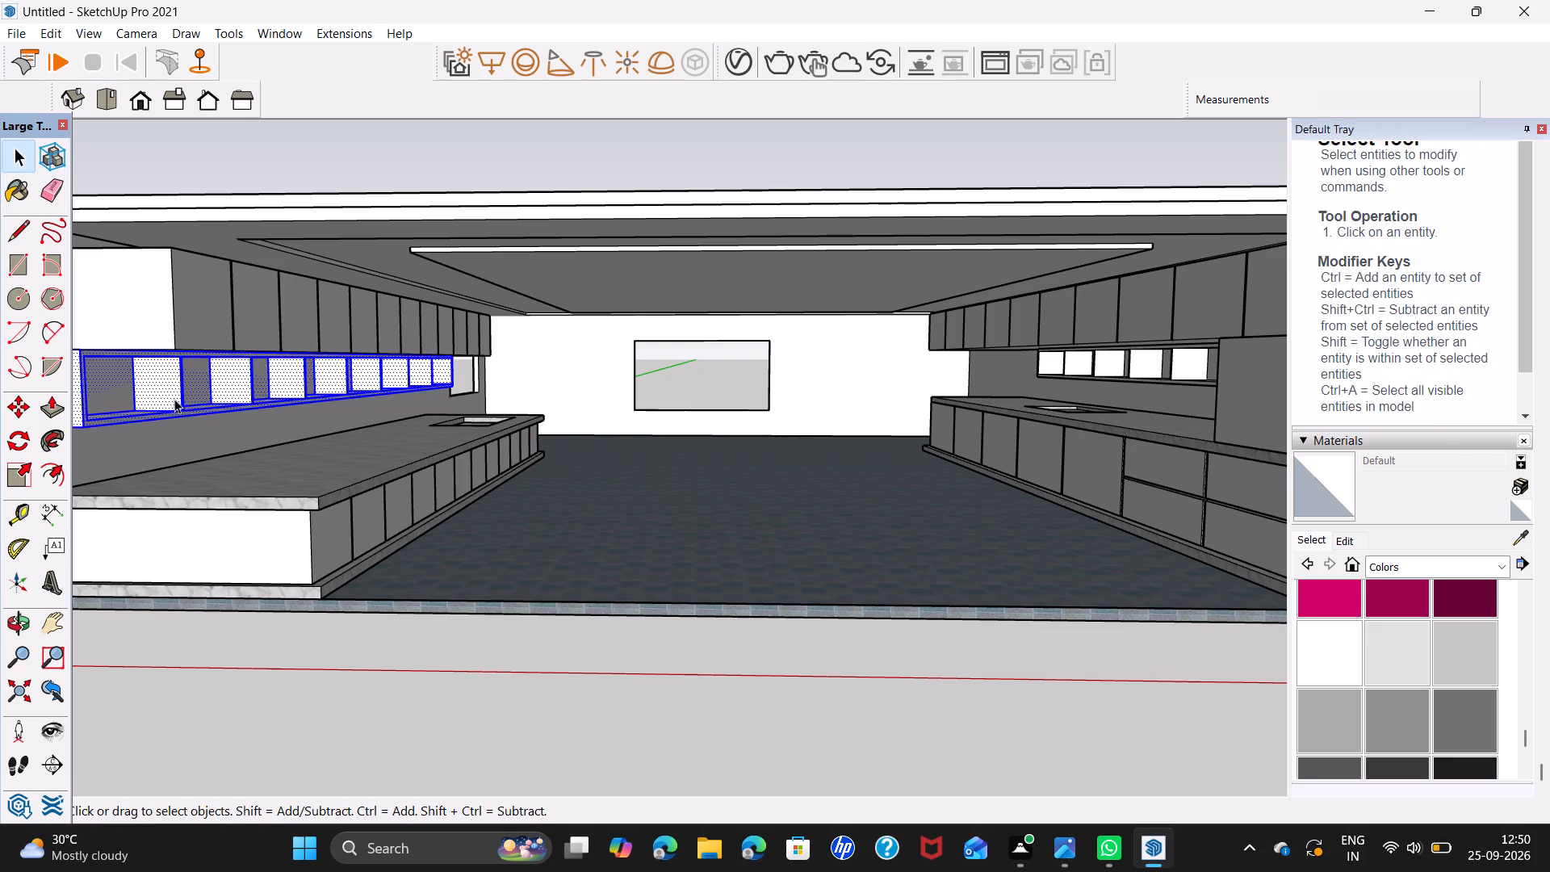
click(174, 399)
right_drag(172, 401, 161, 417)
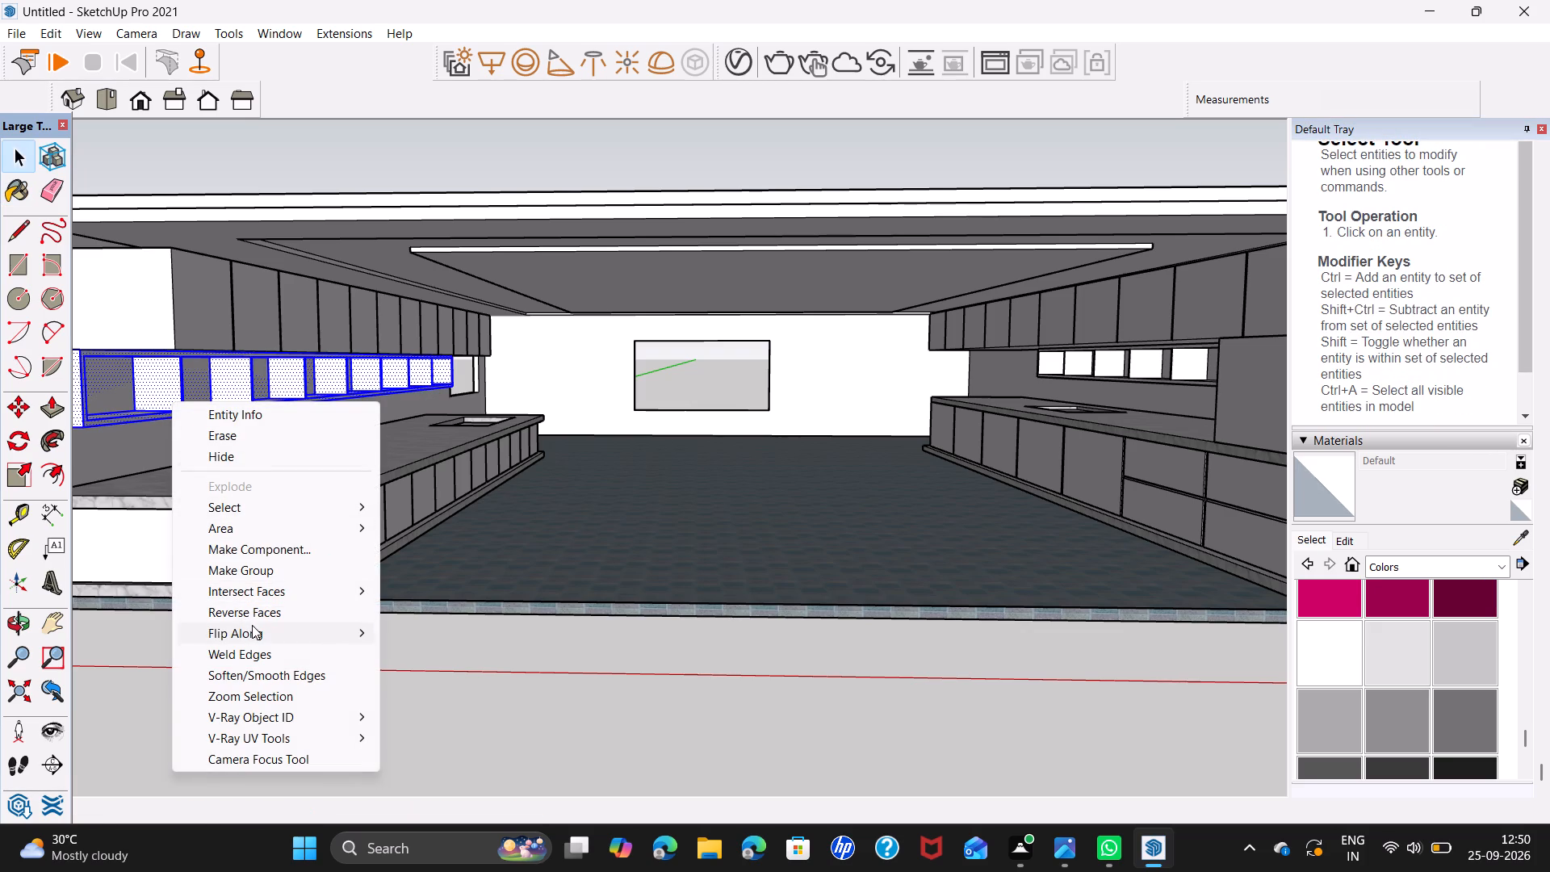
click(270, 564)
key(space)
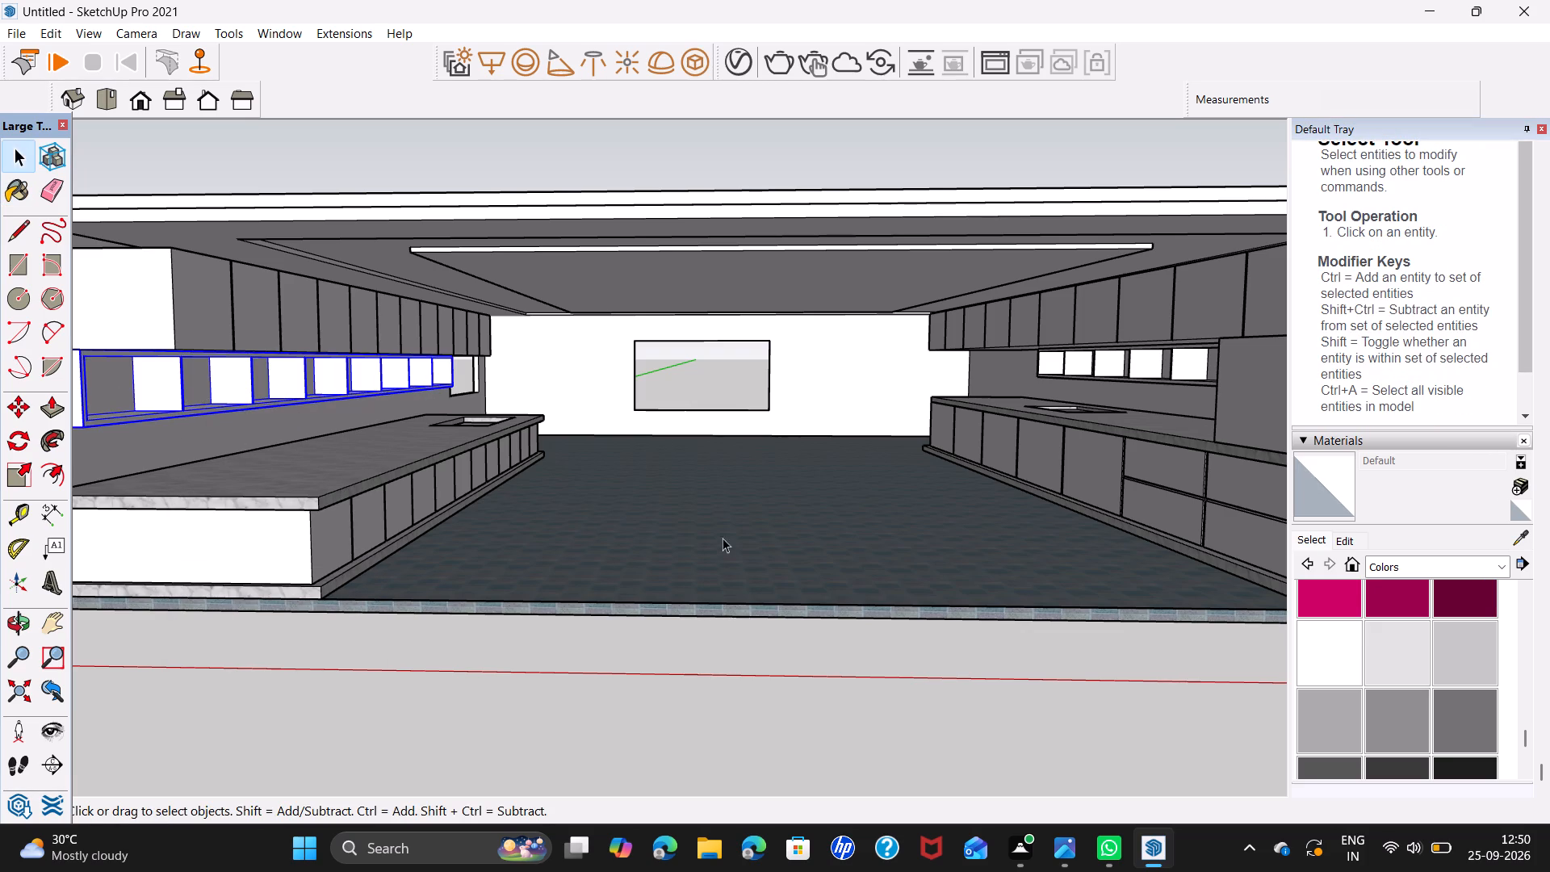
click(1114, 706)
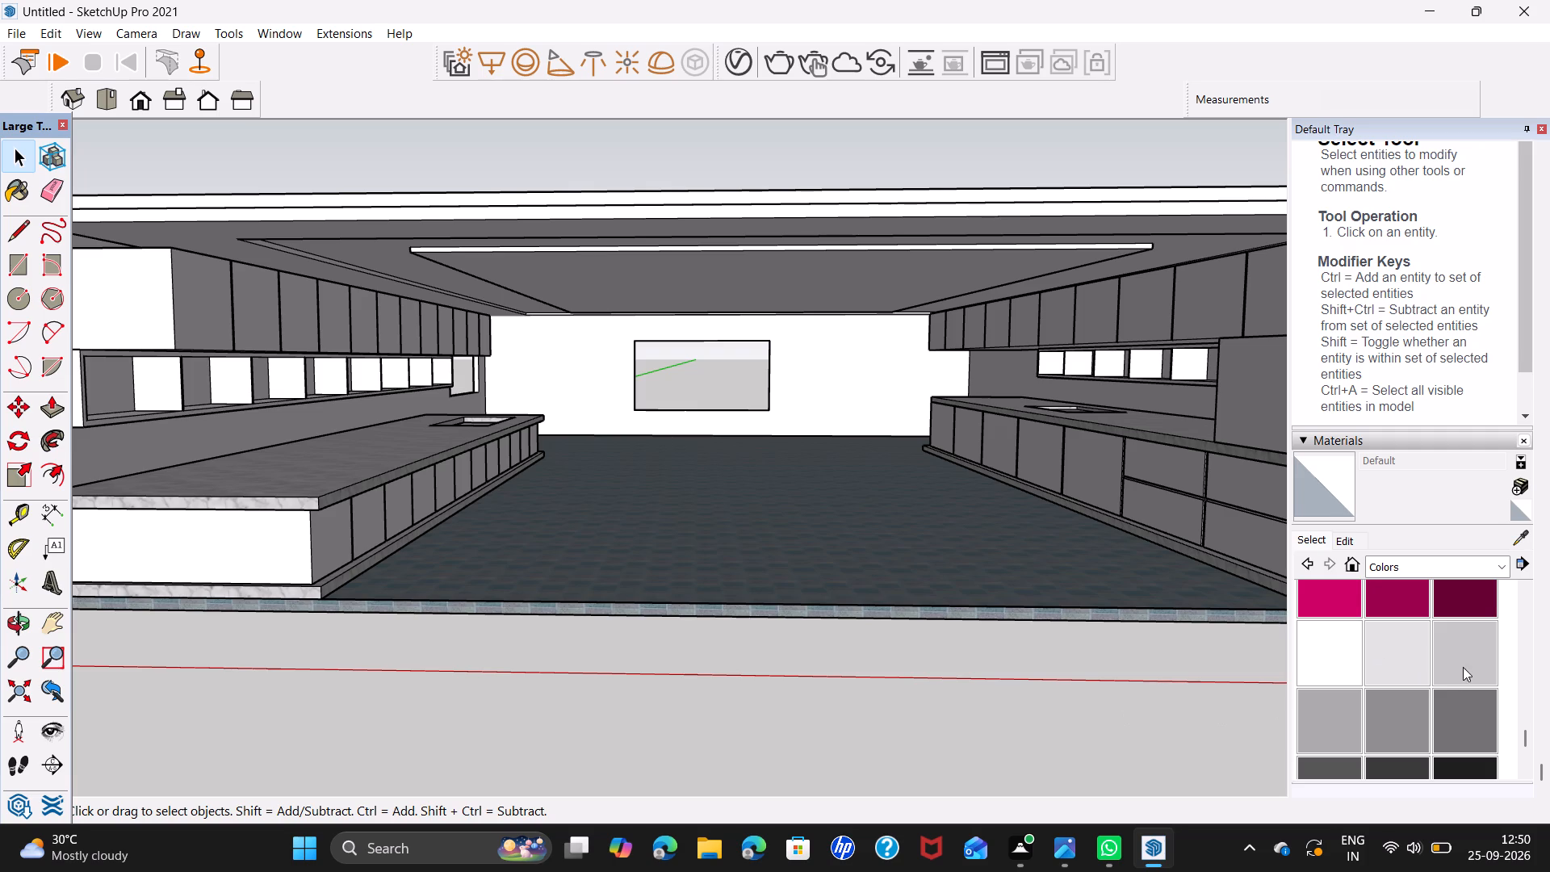
Paint the open shelf units on both sides of the kitchen with Color M04 from the Colors collection.
click(1373, 723)
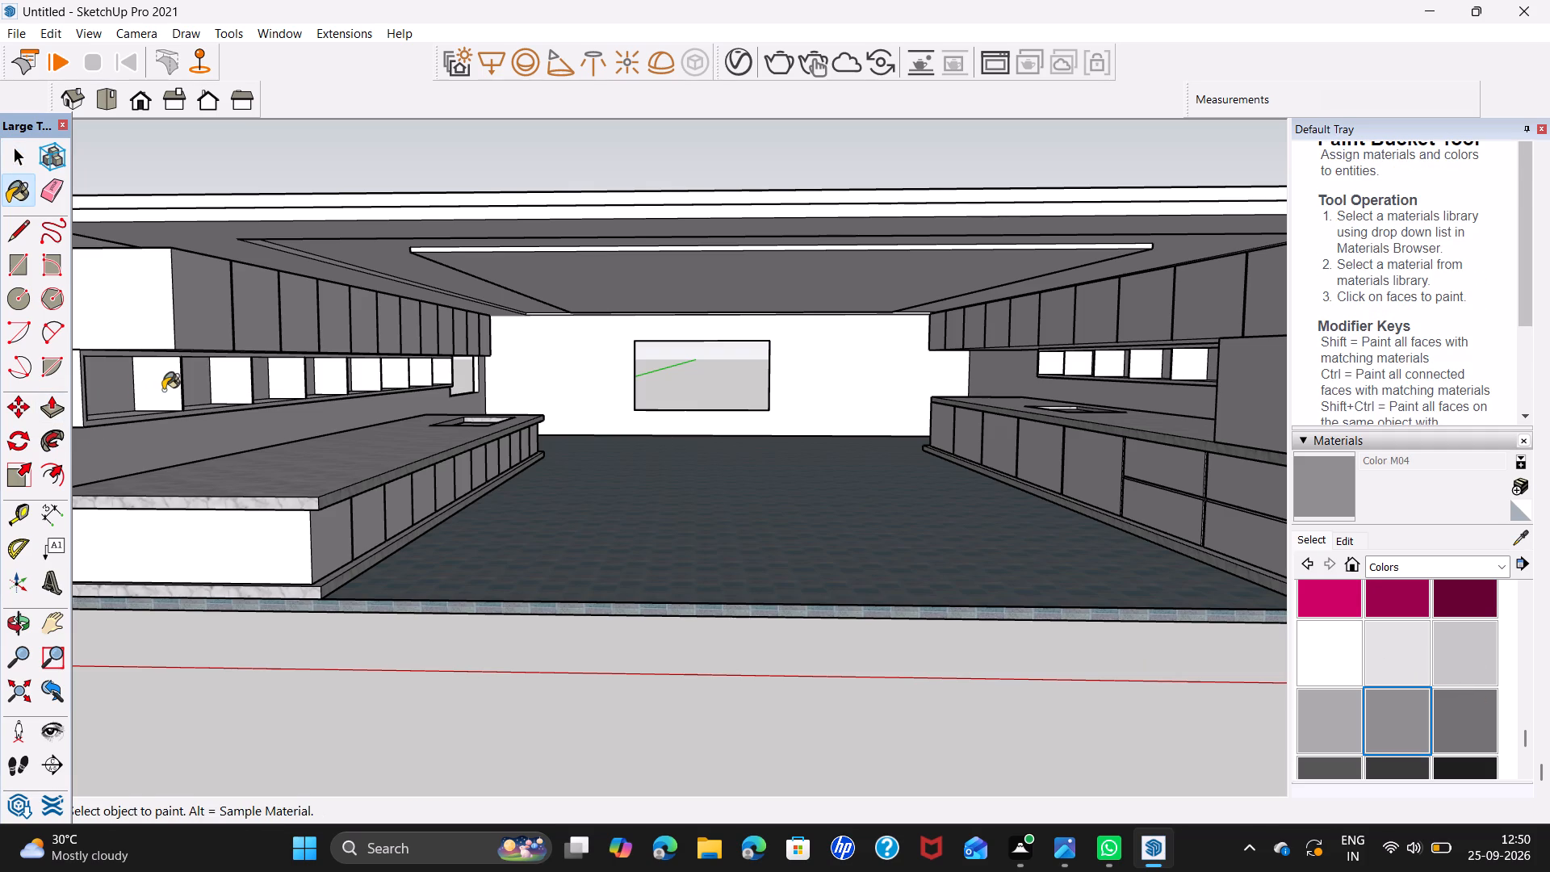
click(163, 390)
click(1193, 369)
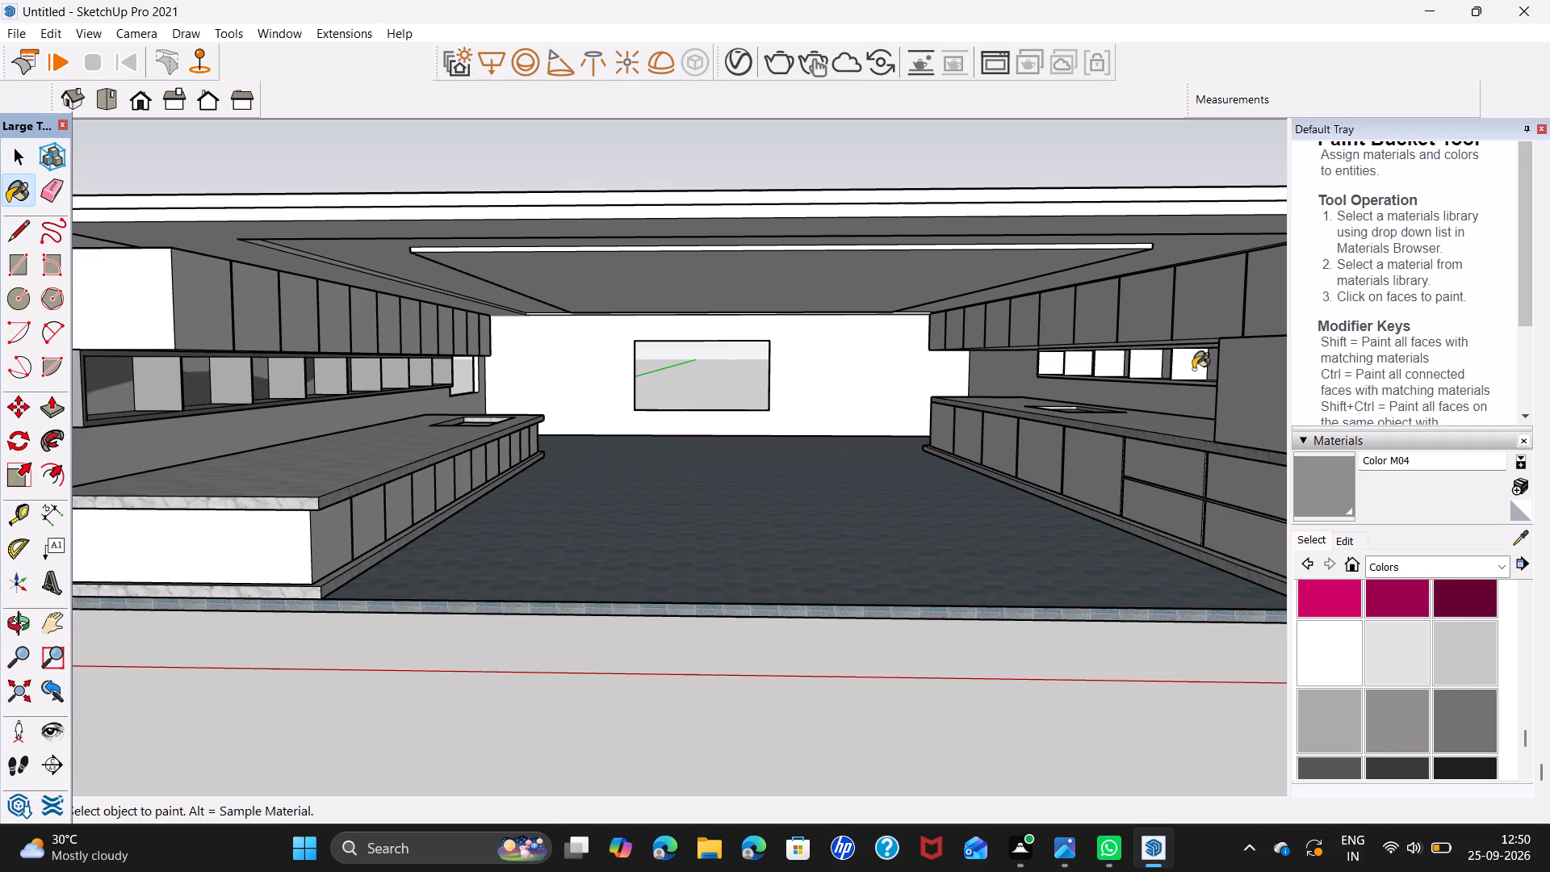
scroll(1104, 392, down, 4)
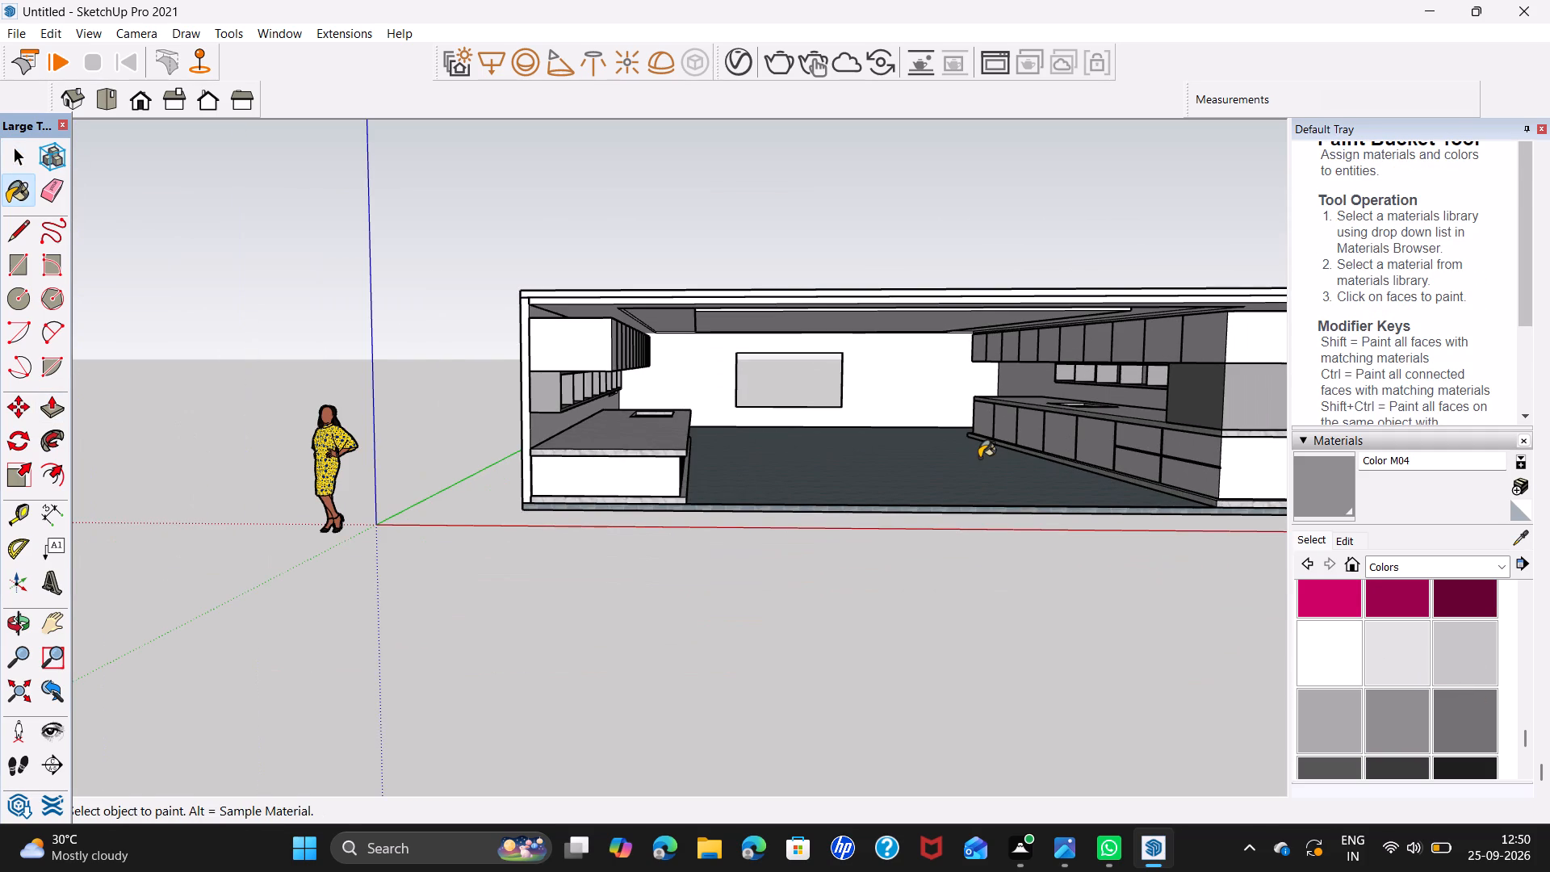
shift+middle_drag(976, 455, 795, 434)
scroll(689, 435, up, 2)
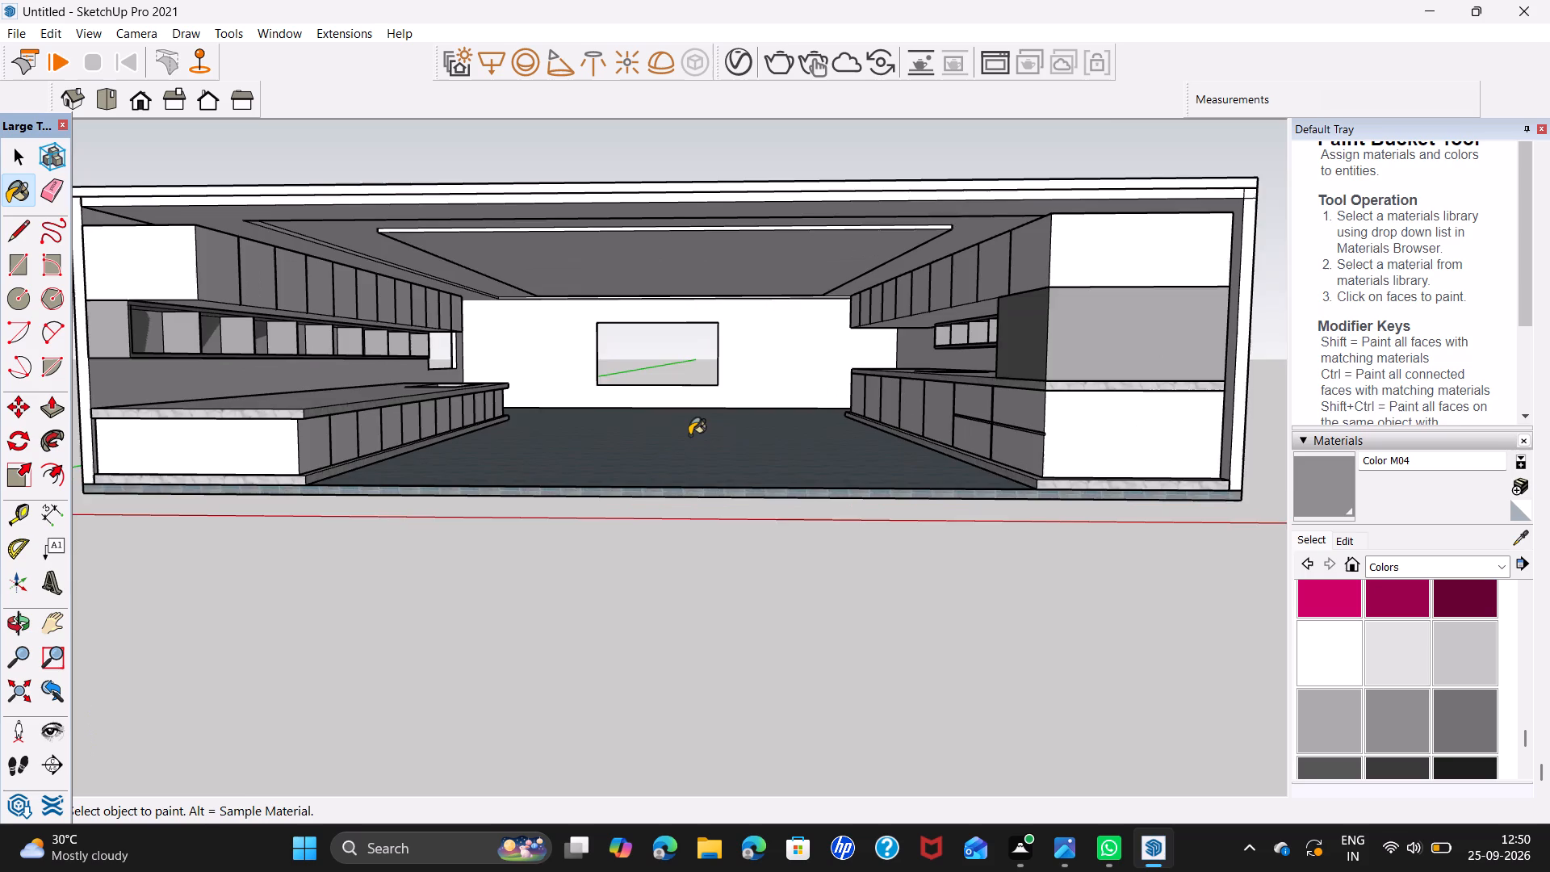
scroll(689, 435, up, 1)
middle_drag(689, 438, 744, 464)
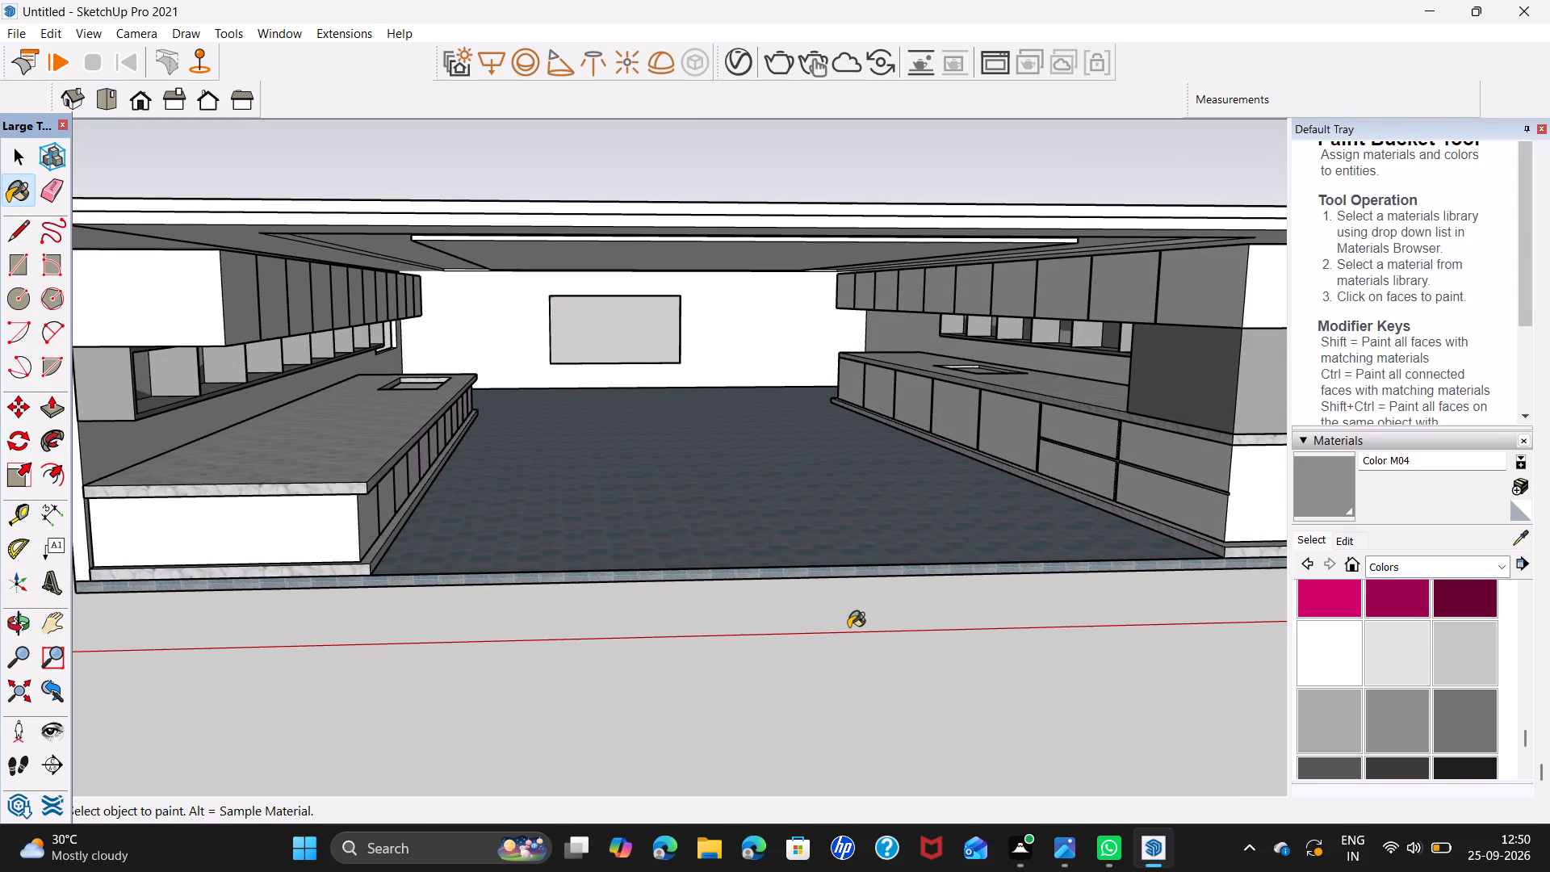
key(space)
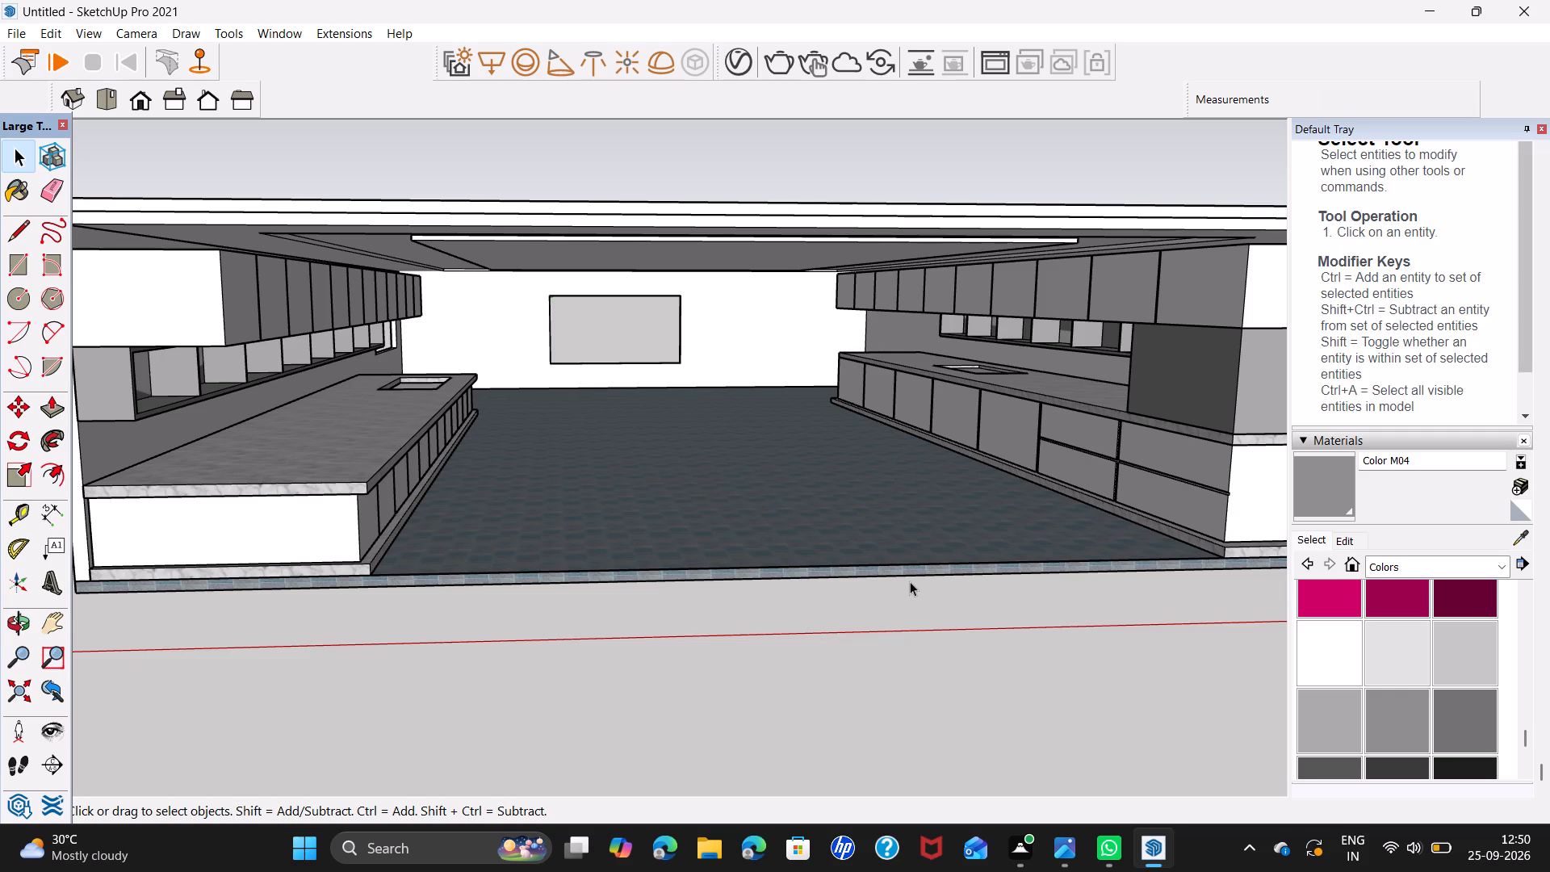
key(space)
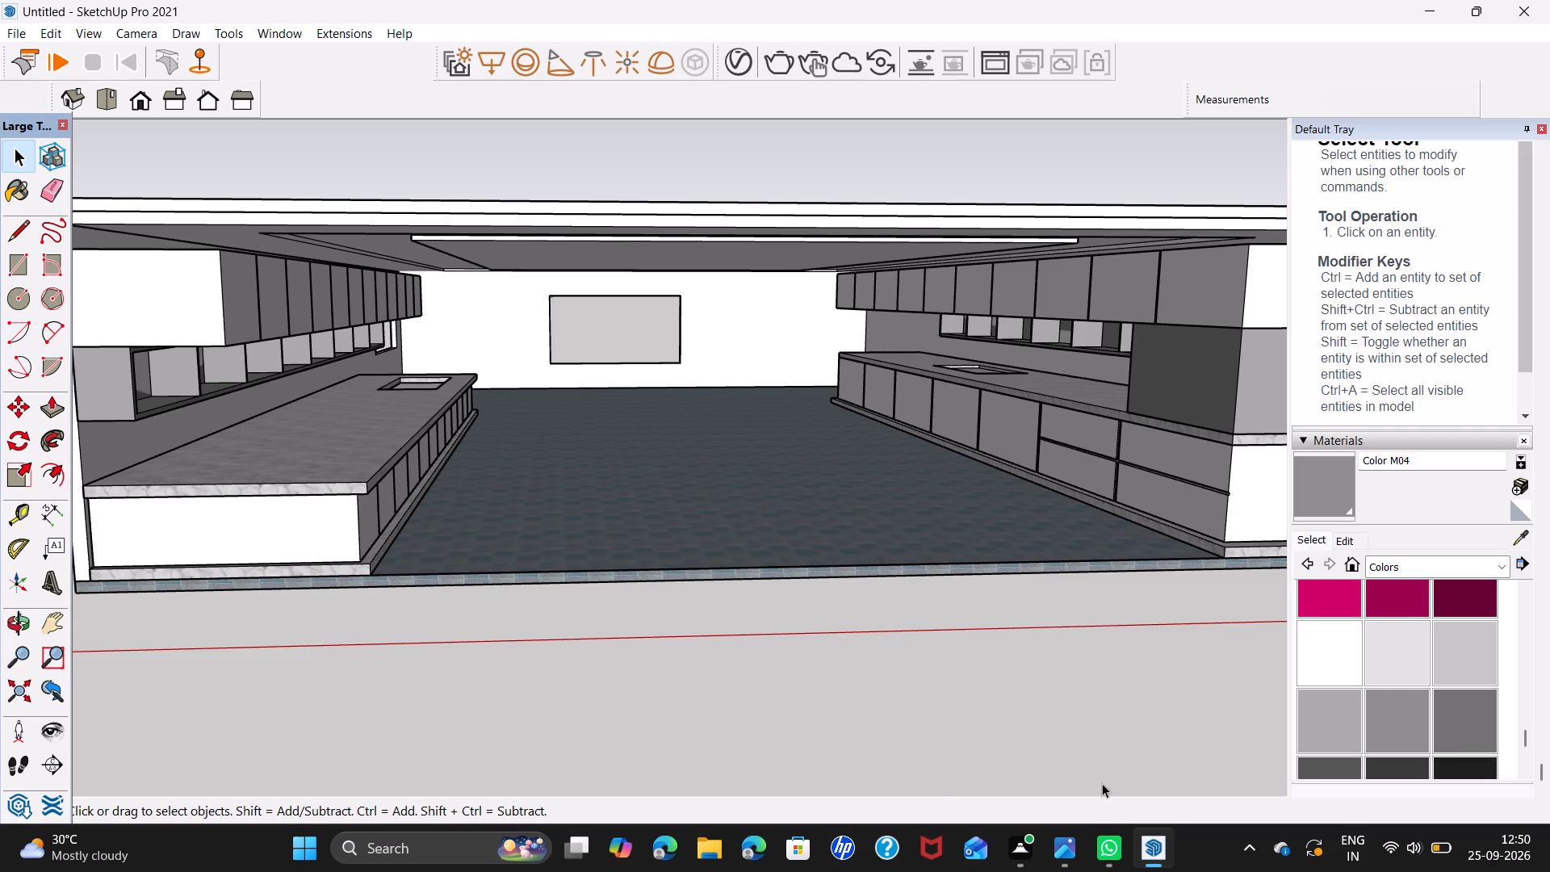
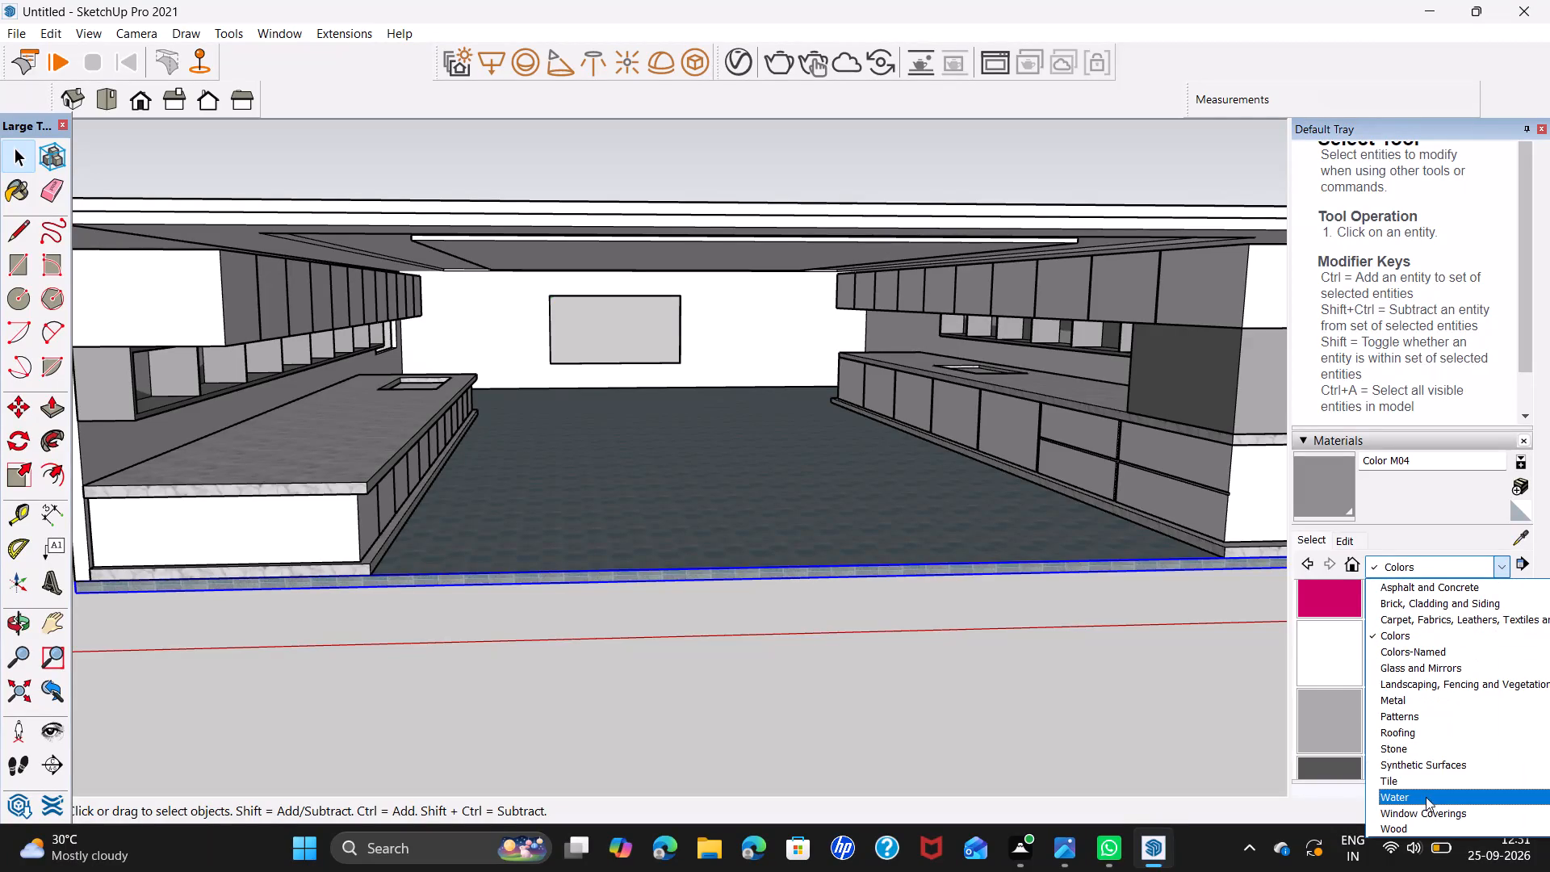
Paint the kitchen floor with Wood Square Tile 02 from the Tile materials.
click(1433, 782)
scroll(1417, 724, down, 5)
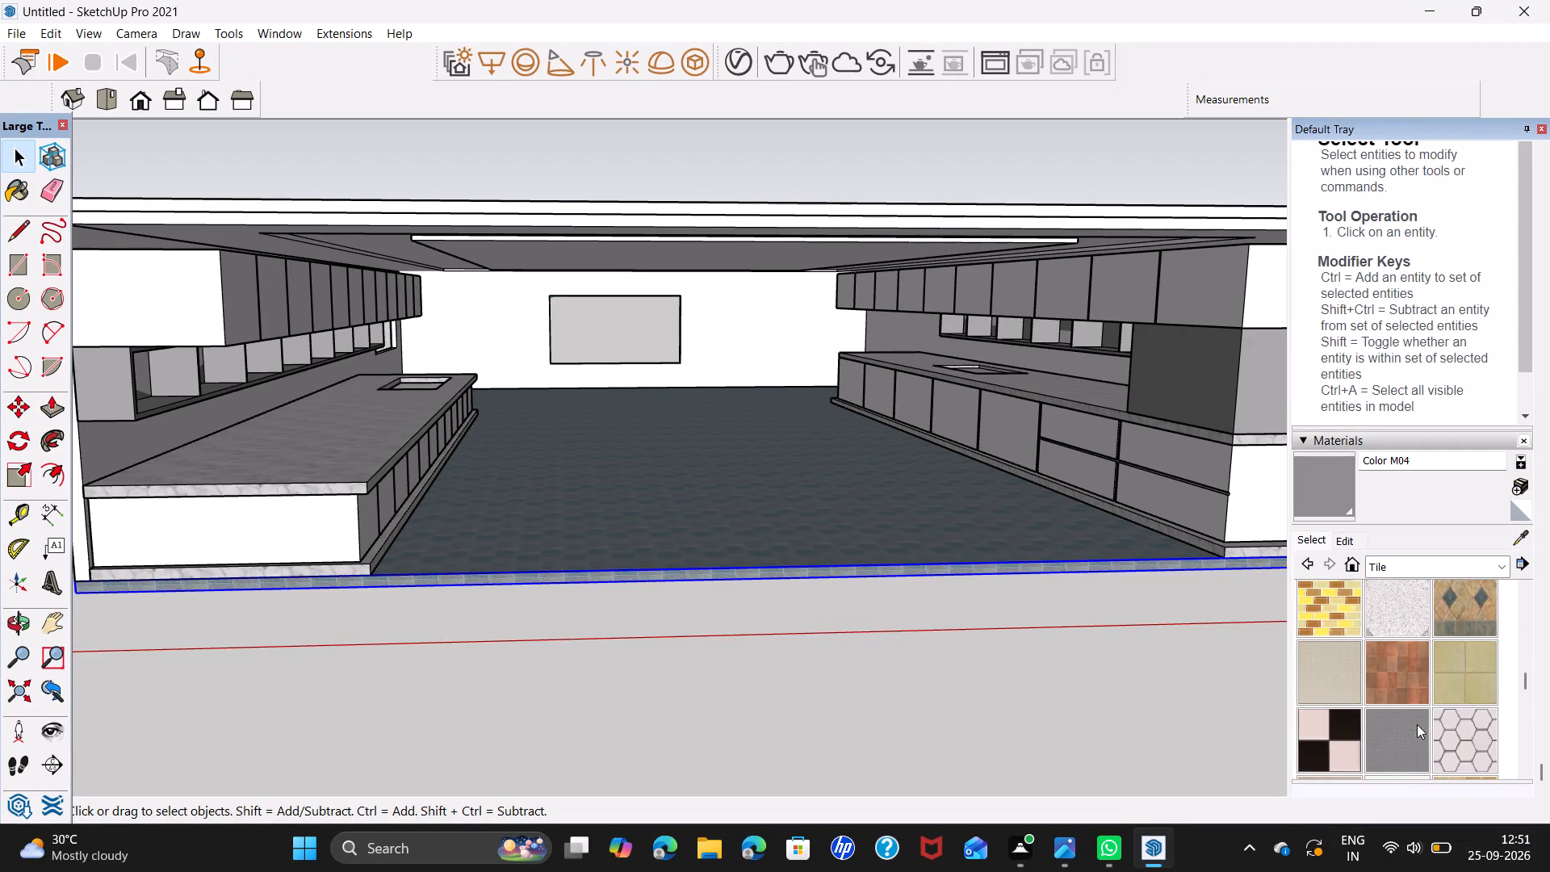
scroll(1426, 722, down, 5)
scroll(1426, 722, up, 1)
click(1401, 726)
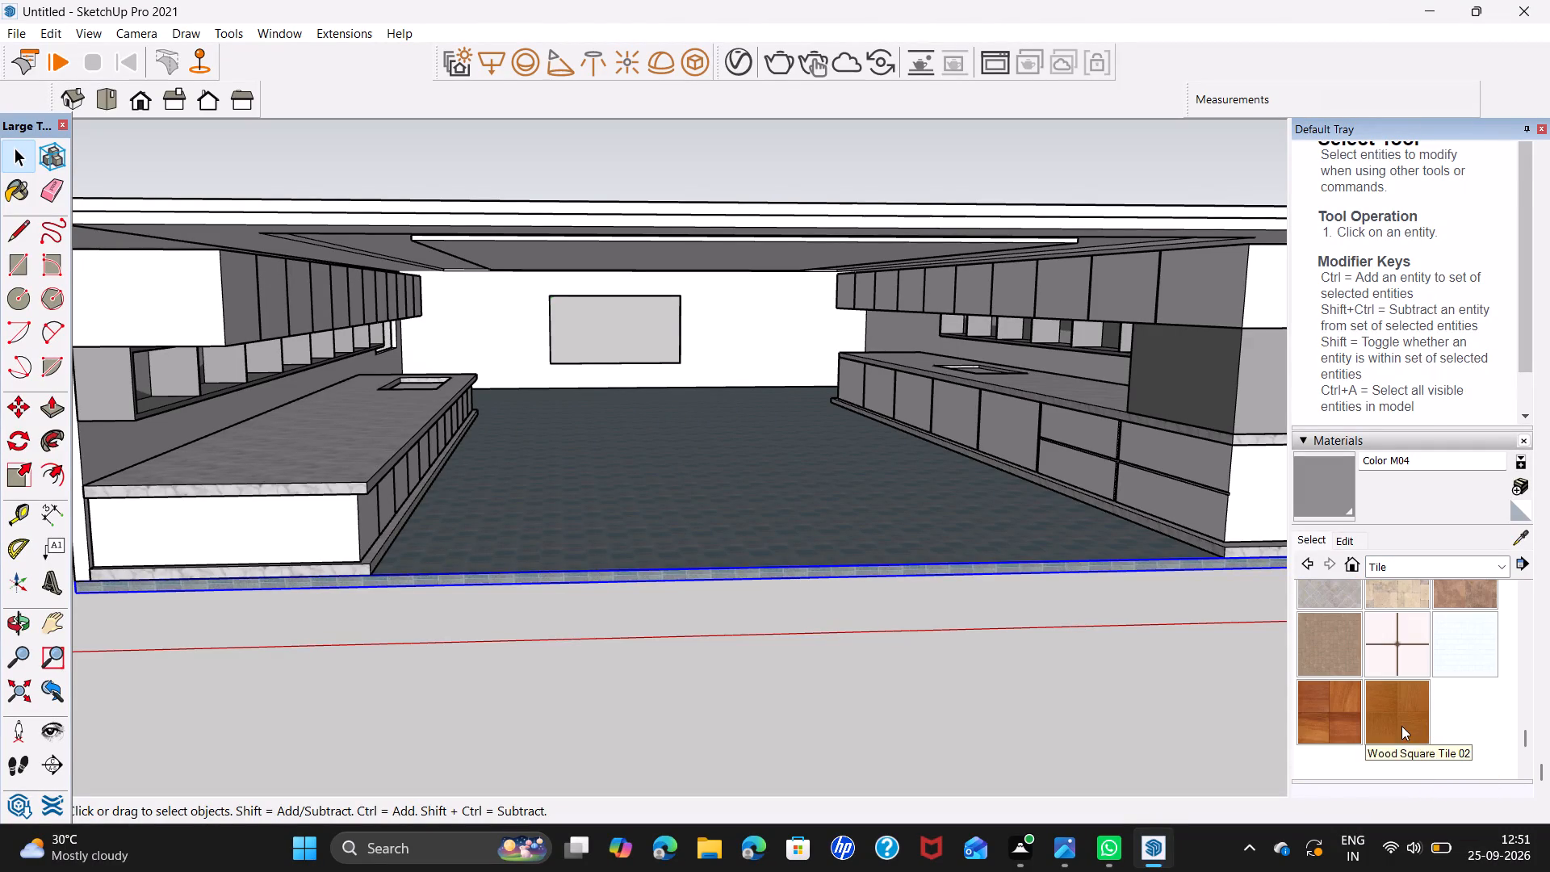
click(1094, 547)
Paint the kitchen floor with Wood Square Tile 01 from the Tile materials.
click(1323, 723)
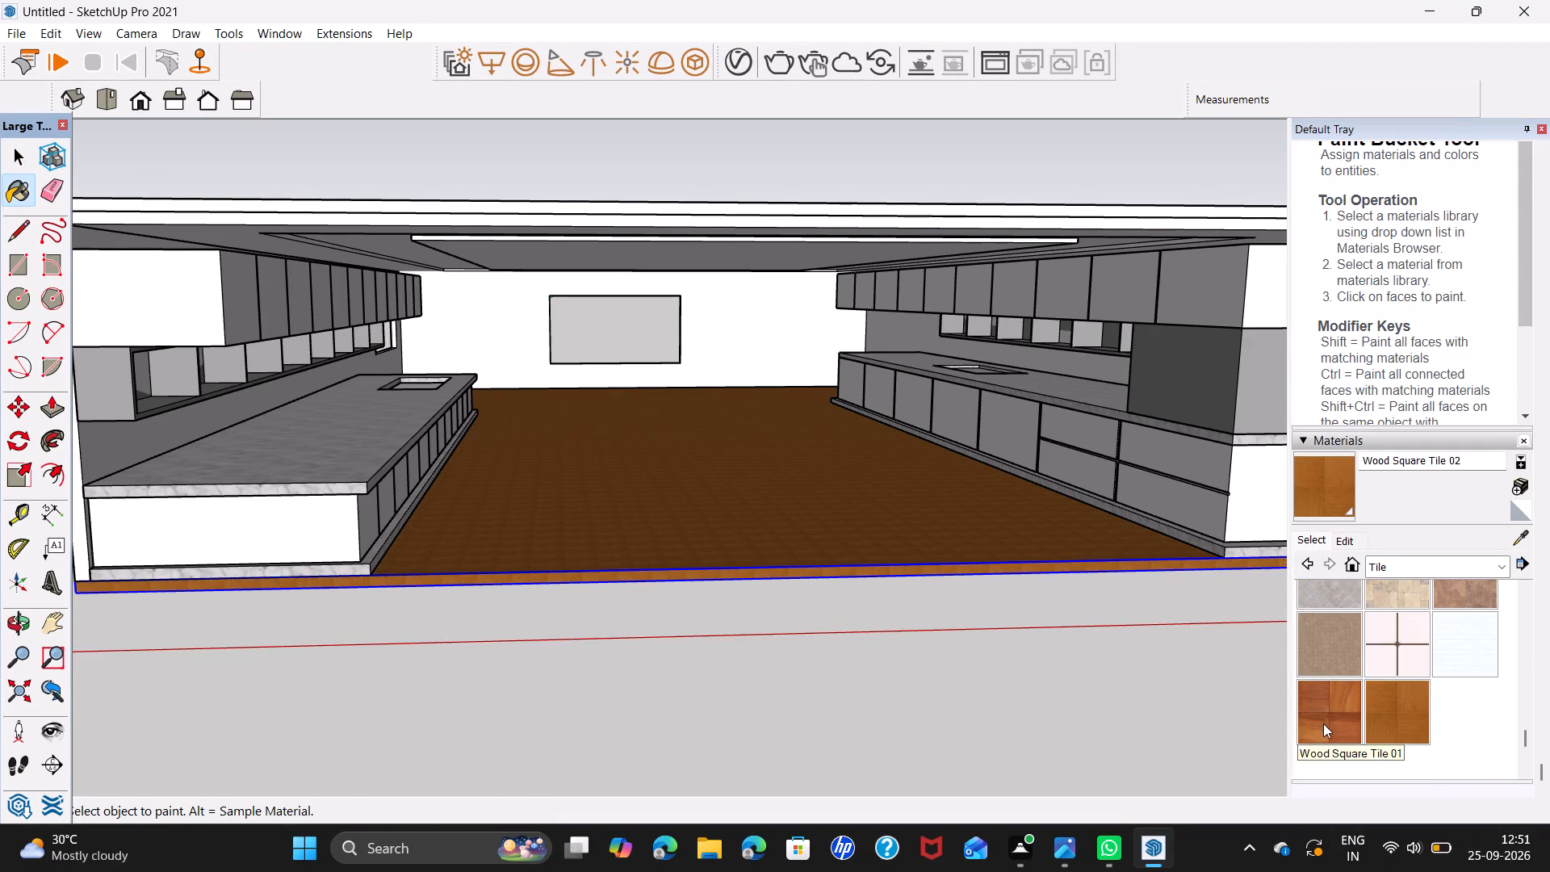
click(1053, 545)
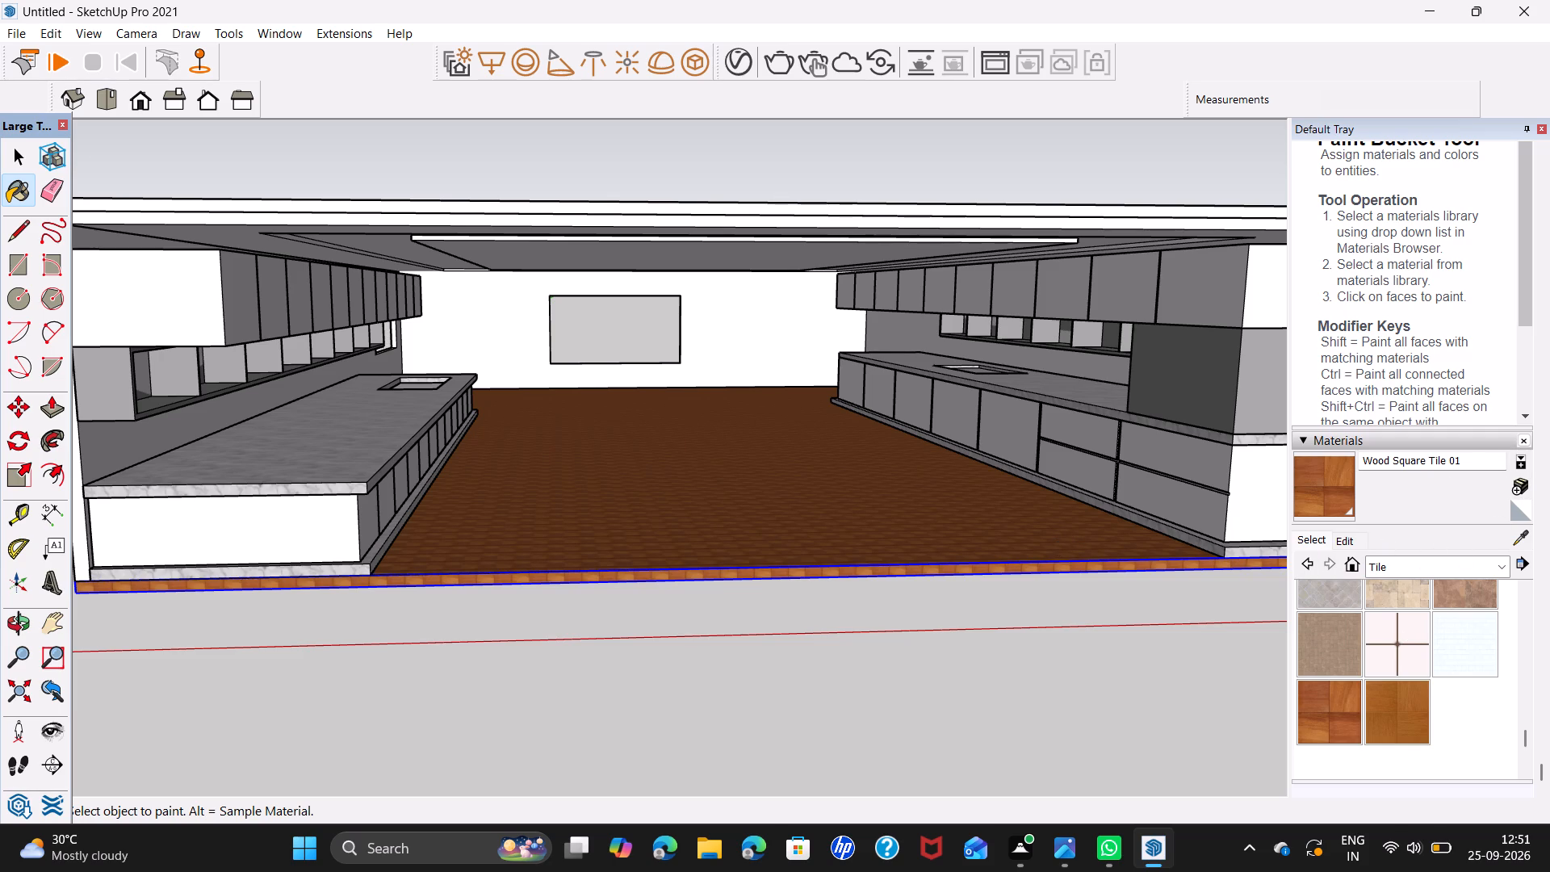
Darken the colour of the floor's Wood Square Tile 01 material slightly.
click(1343, 541)
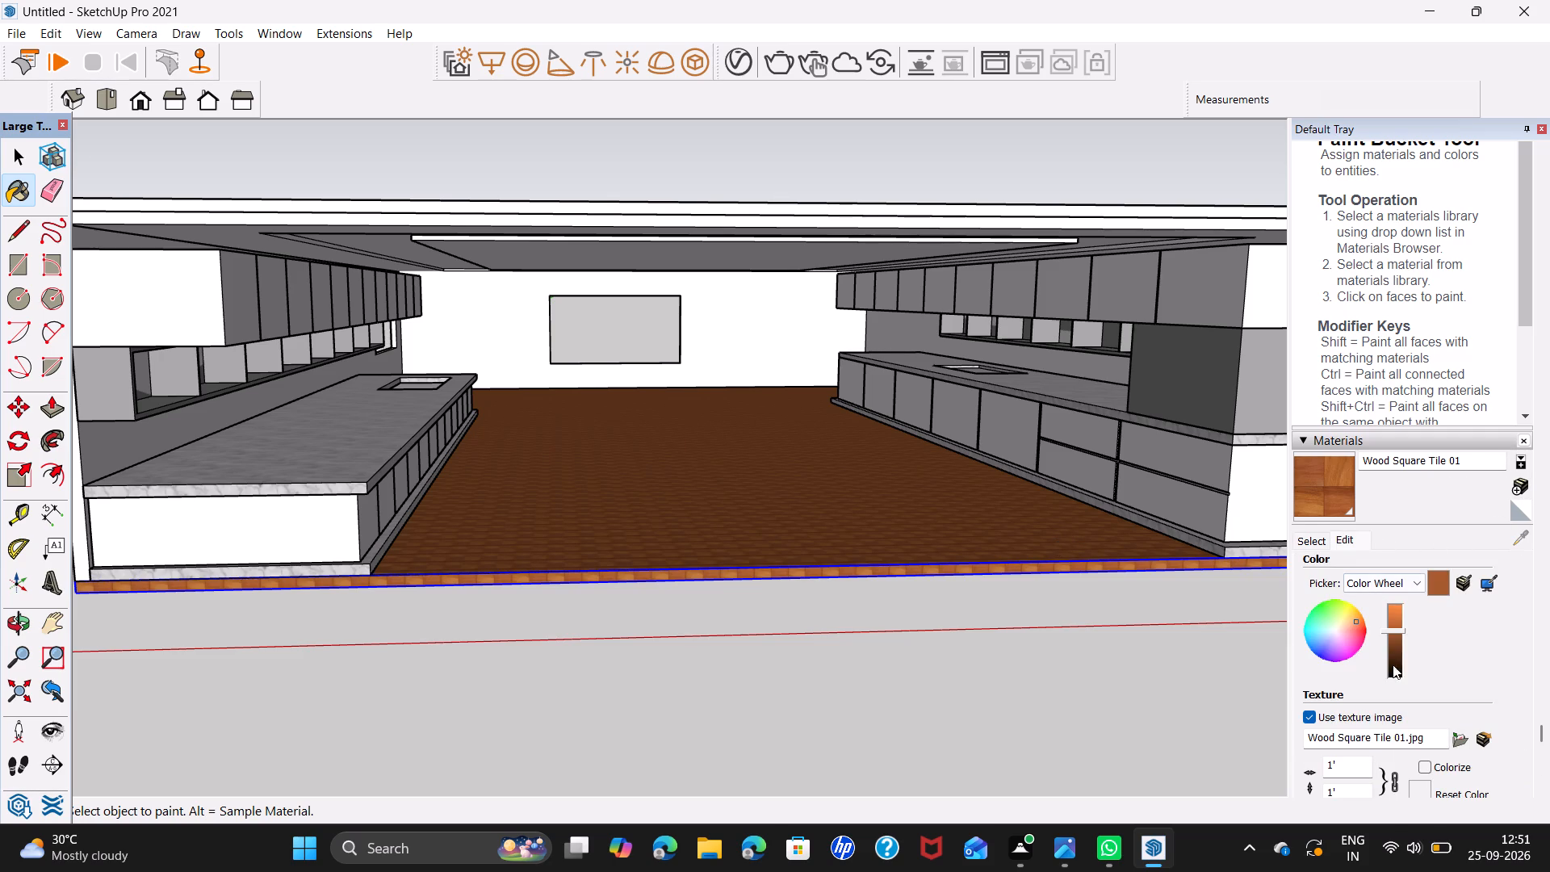
click(1397, 638)
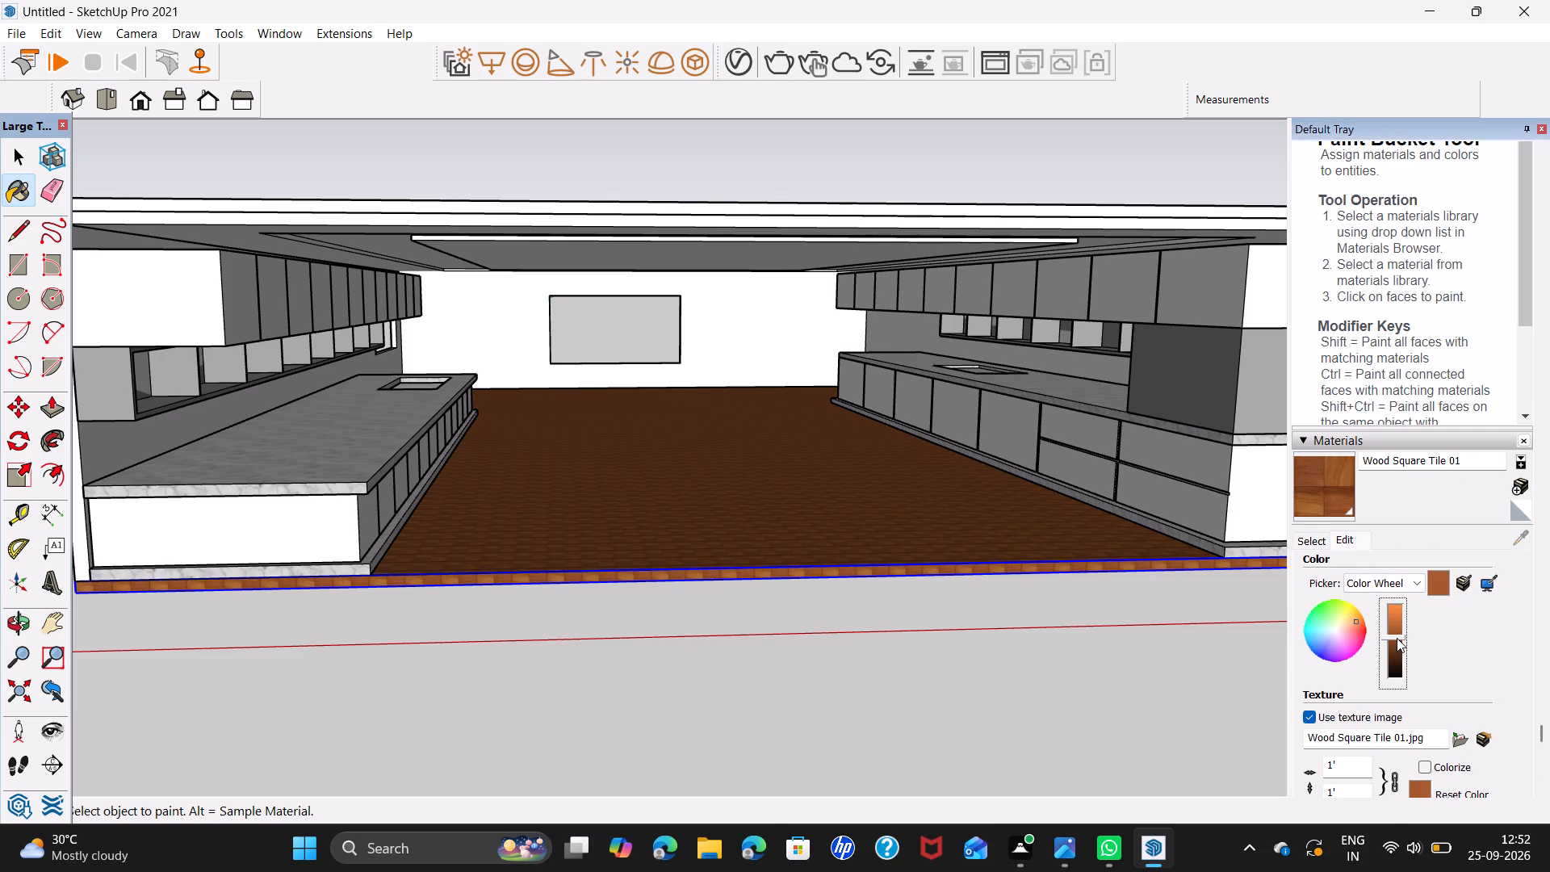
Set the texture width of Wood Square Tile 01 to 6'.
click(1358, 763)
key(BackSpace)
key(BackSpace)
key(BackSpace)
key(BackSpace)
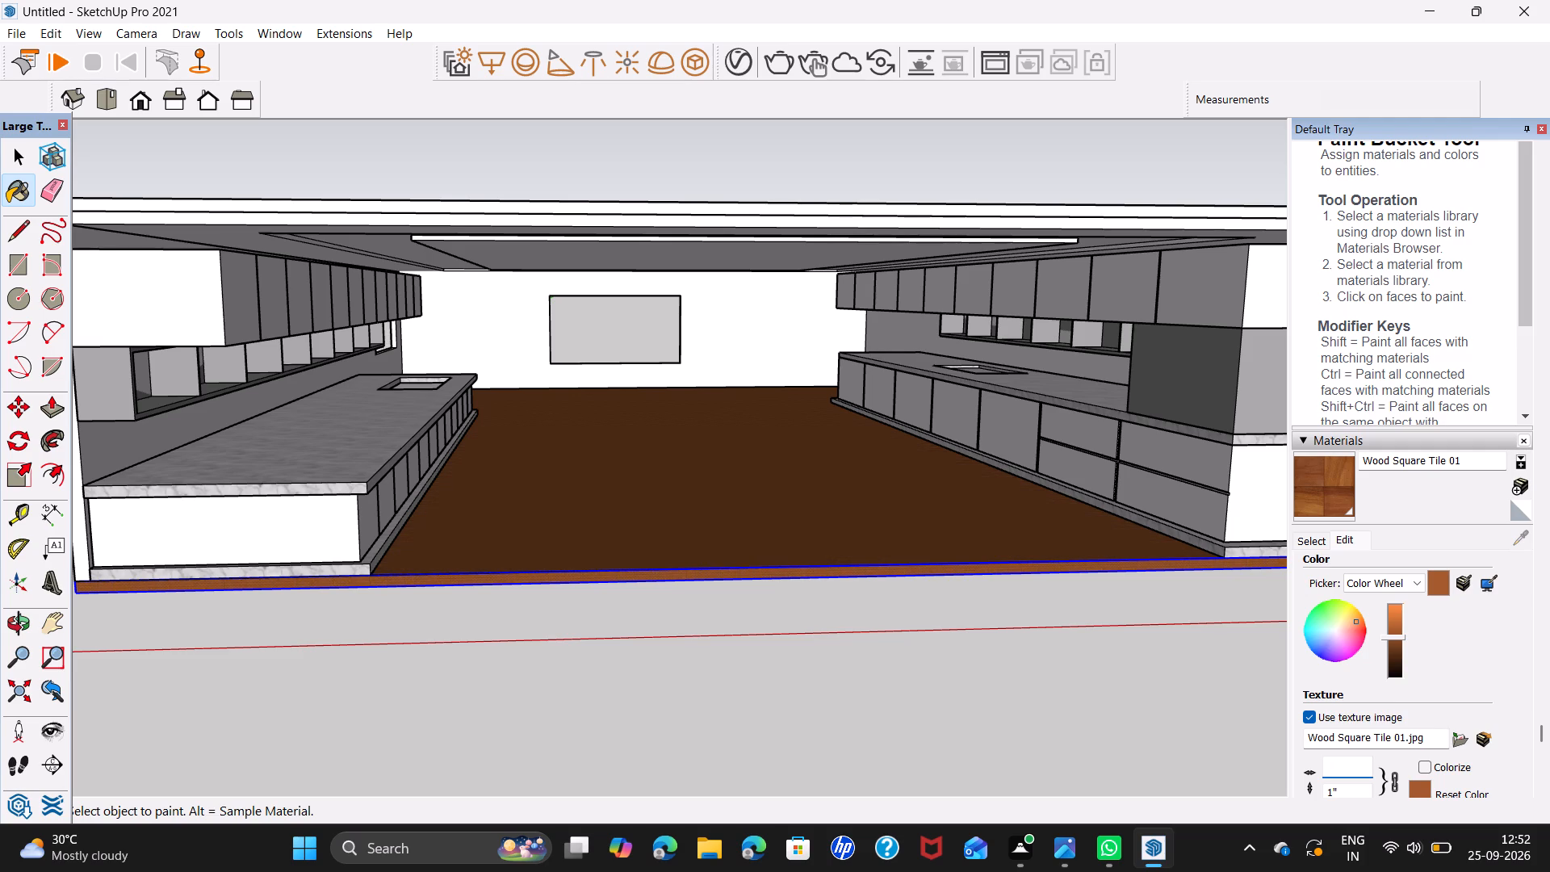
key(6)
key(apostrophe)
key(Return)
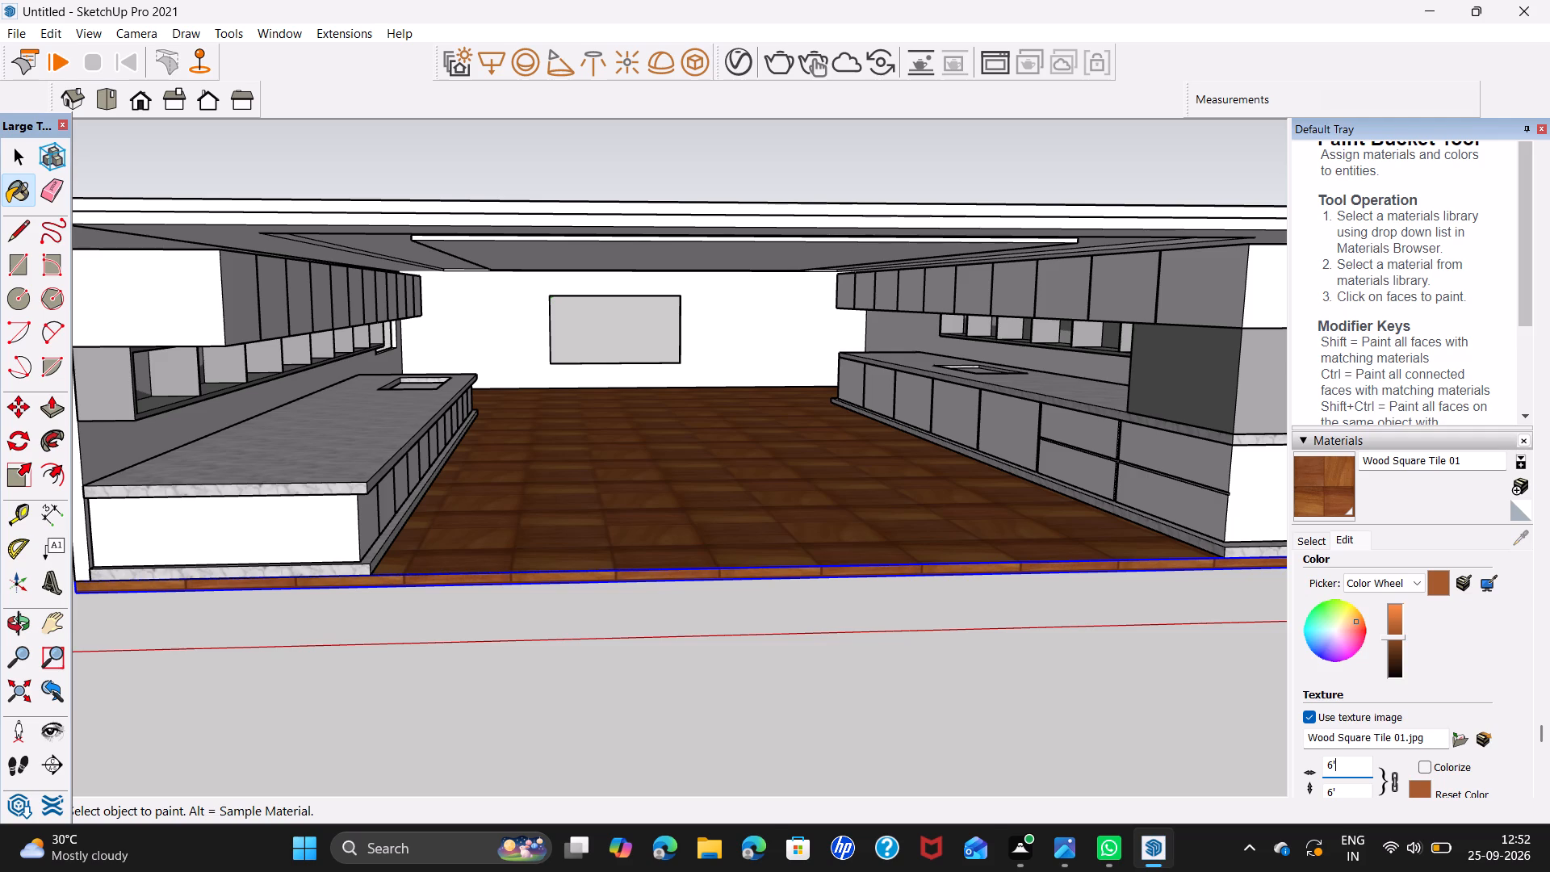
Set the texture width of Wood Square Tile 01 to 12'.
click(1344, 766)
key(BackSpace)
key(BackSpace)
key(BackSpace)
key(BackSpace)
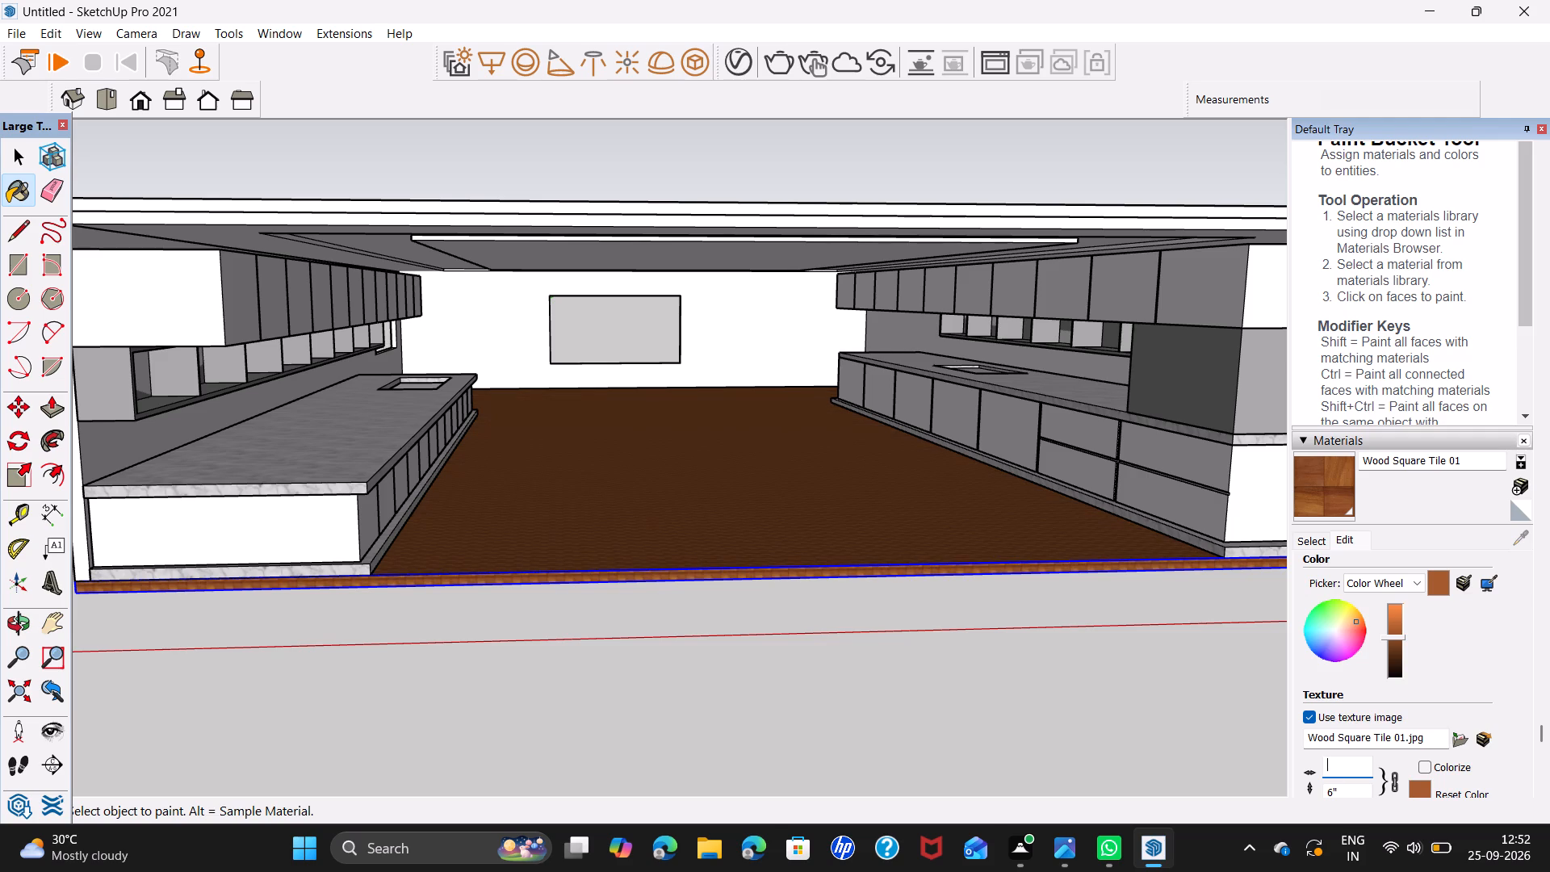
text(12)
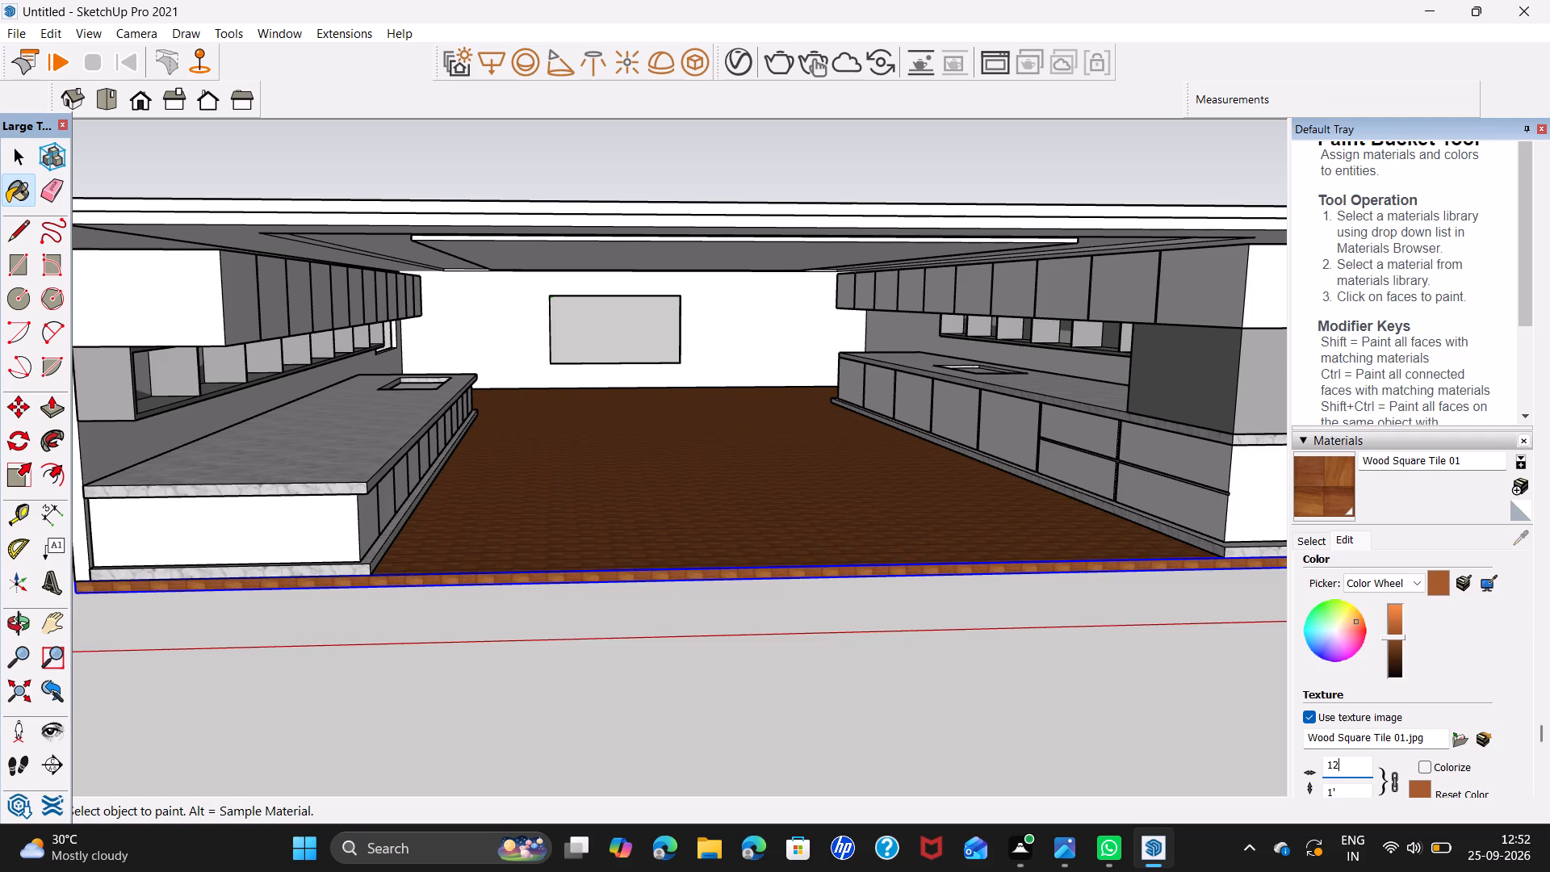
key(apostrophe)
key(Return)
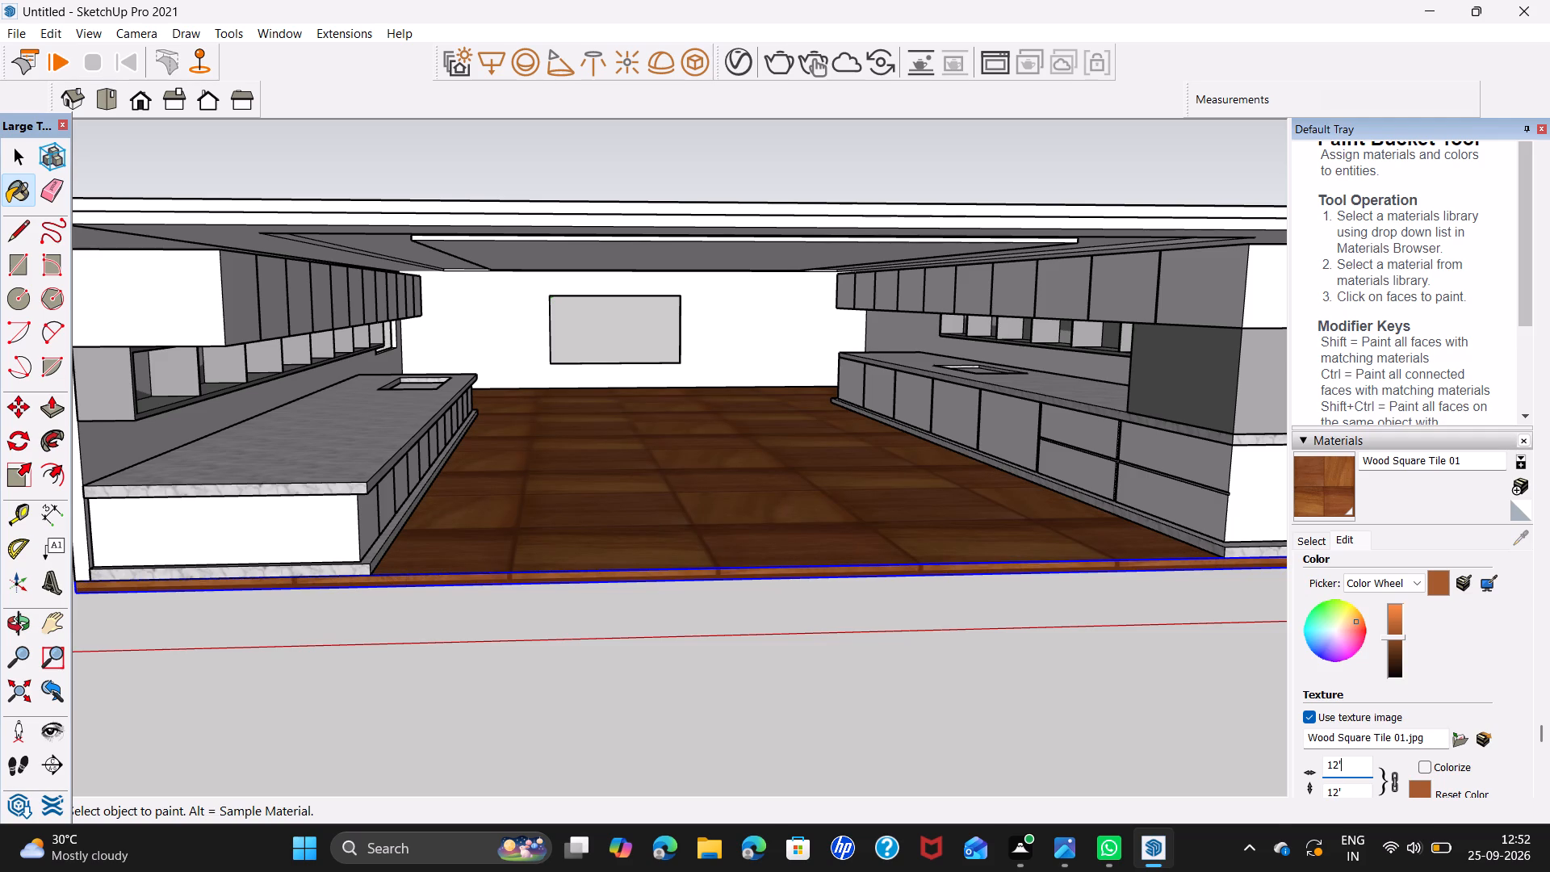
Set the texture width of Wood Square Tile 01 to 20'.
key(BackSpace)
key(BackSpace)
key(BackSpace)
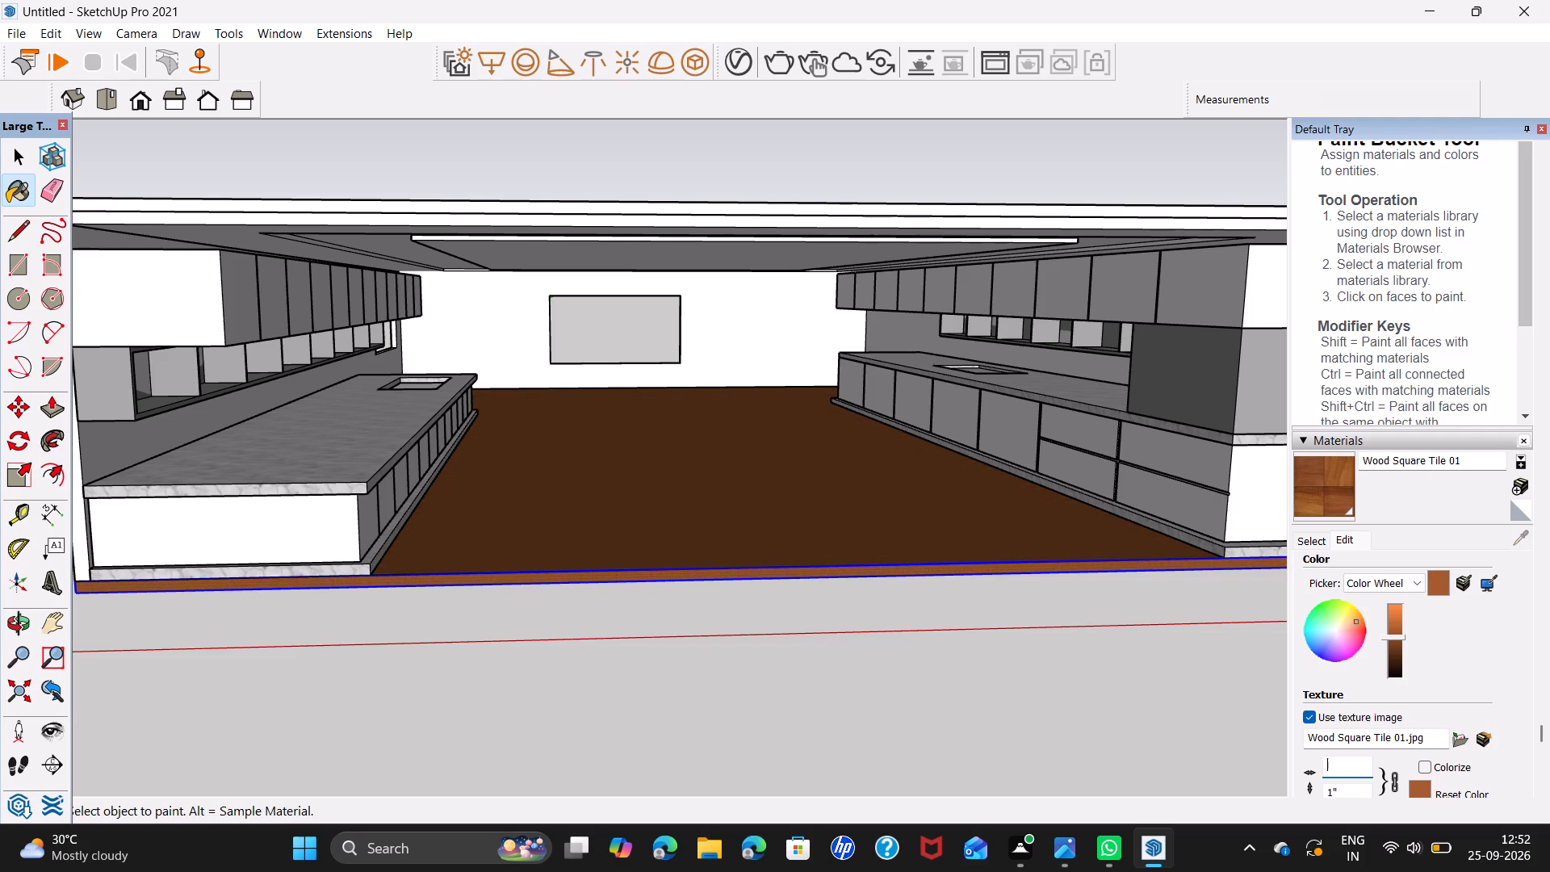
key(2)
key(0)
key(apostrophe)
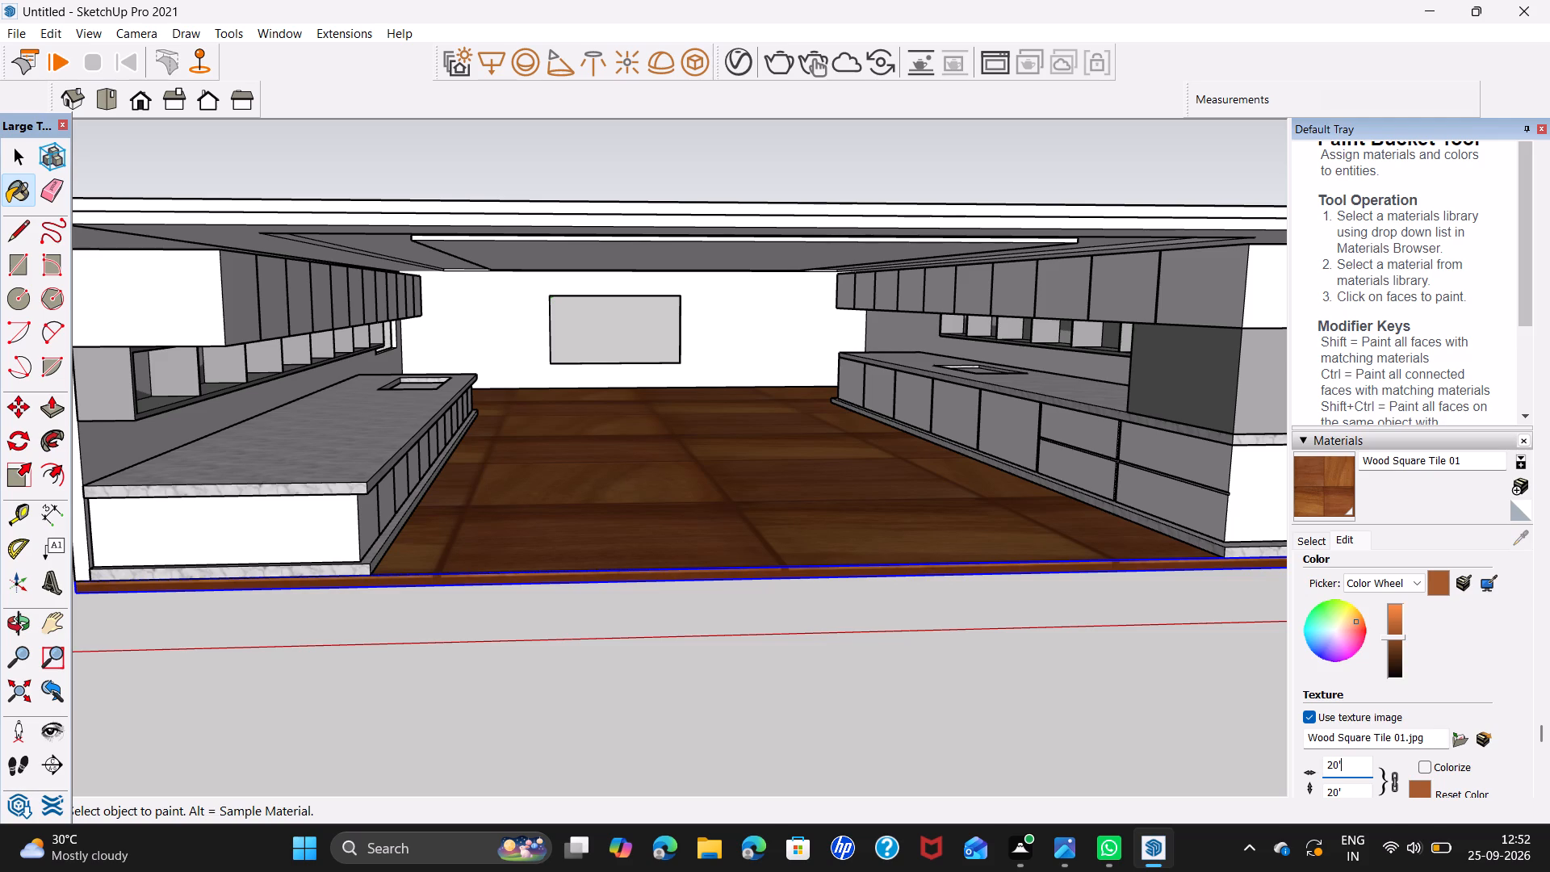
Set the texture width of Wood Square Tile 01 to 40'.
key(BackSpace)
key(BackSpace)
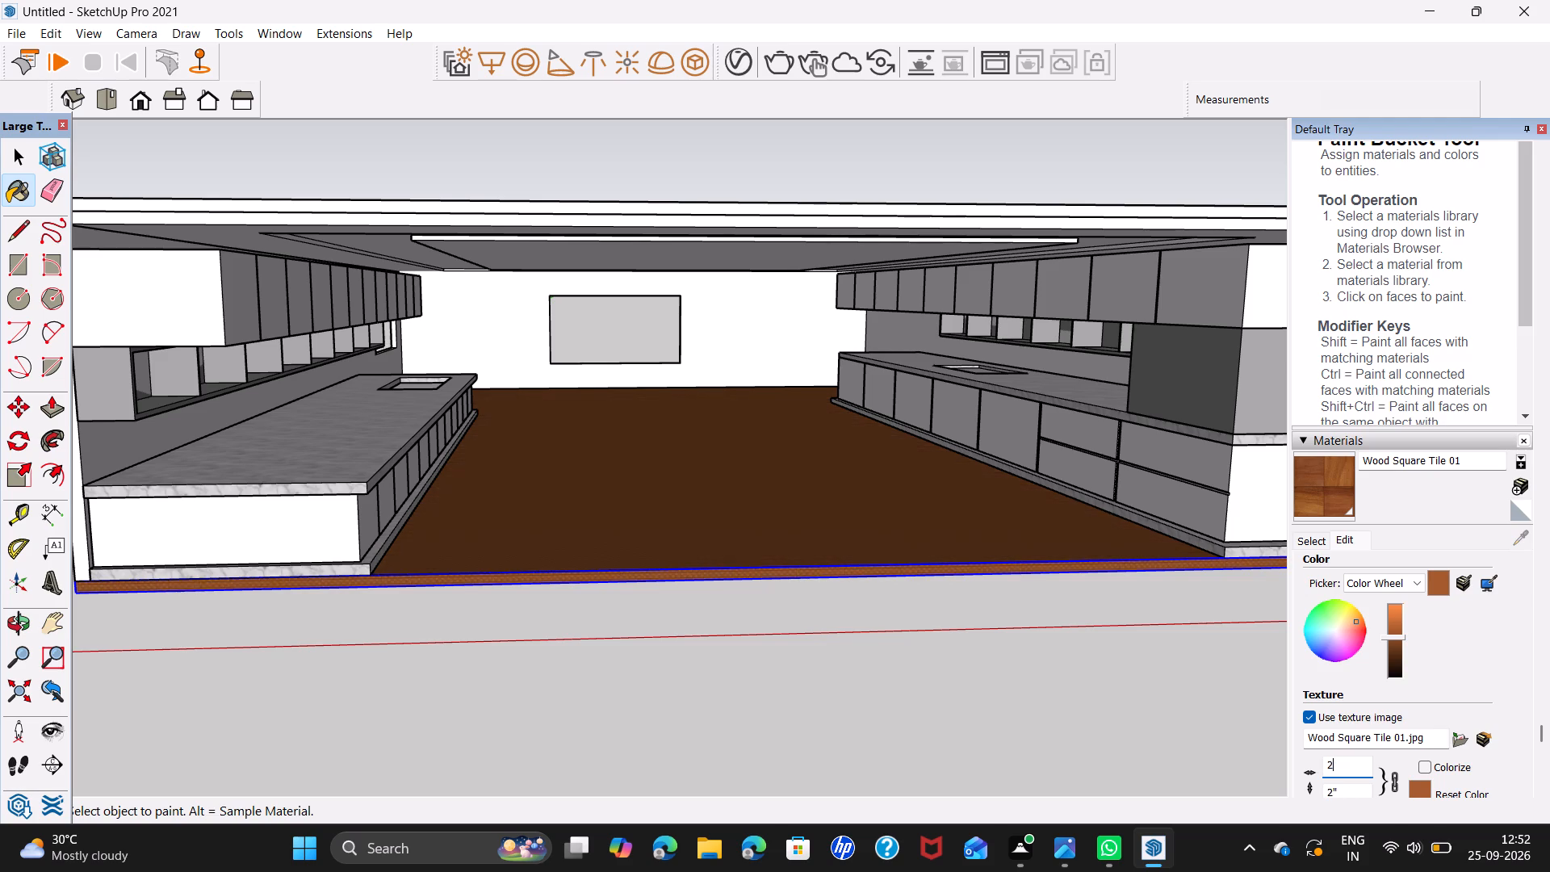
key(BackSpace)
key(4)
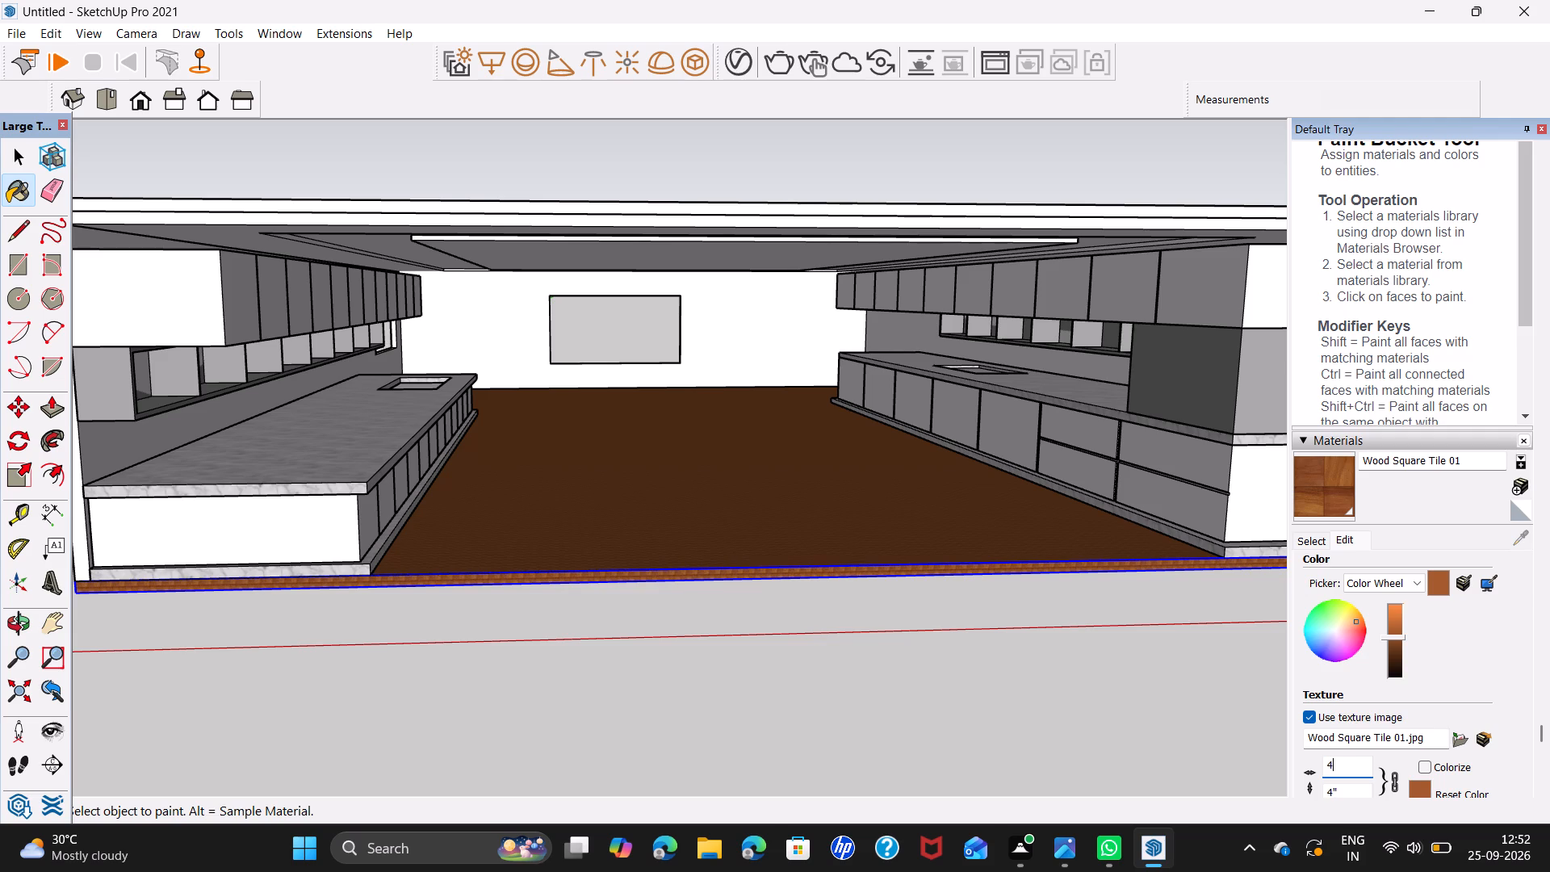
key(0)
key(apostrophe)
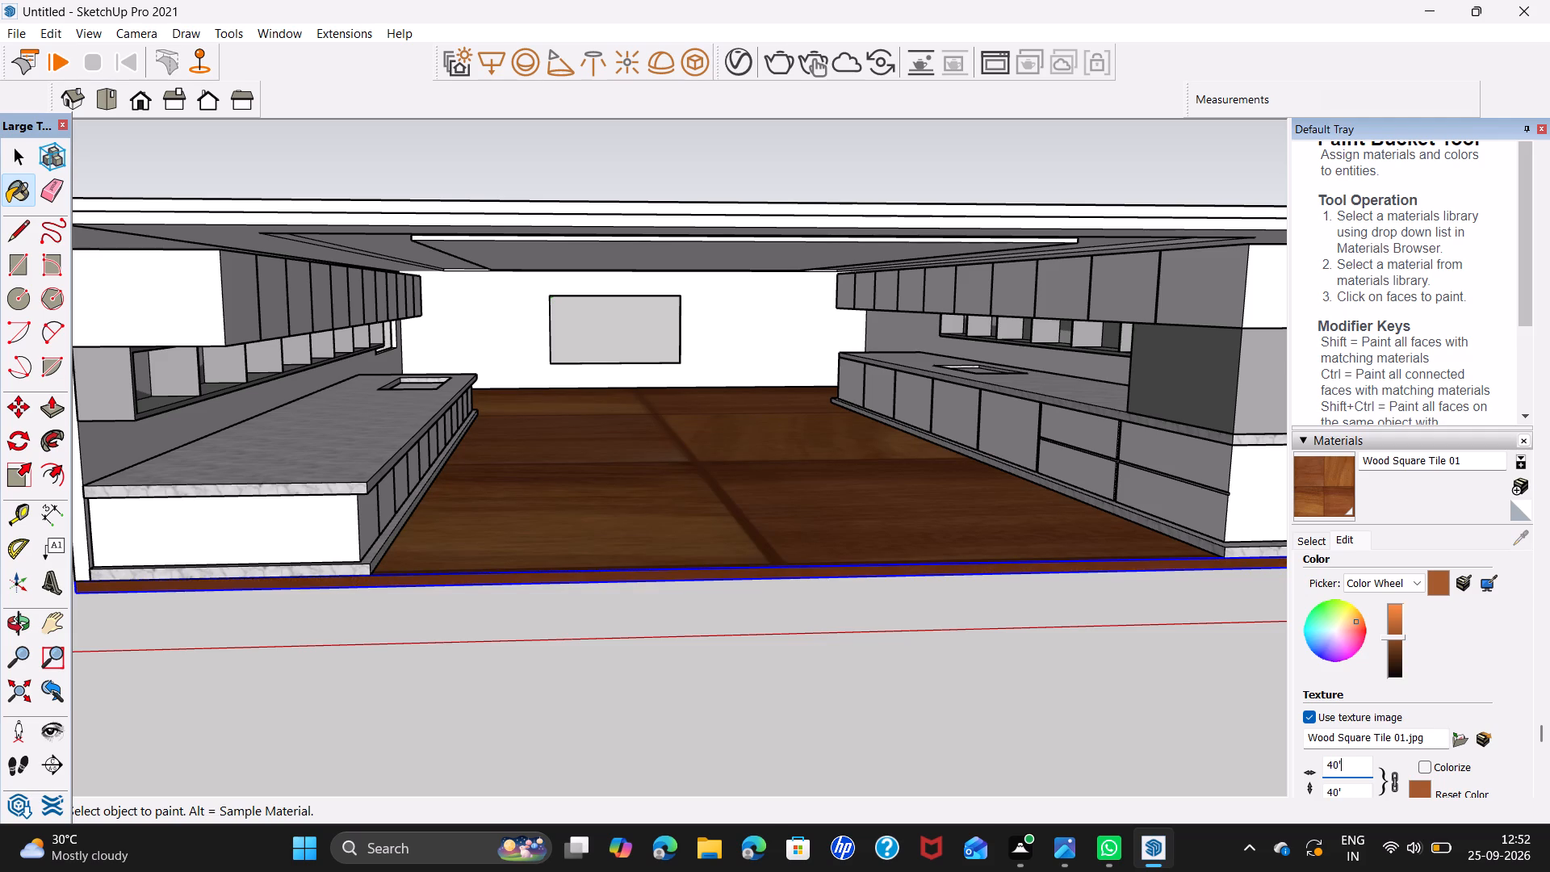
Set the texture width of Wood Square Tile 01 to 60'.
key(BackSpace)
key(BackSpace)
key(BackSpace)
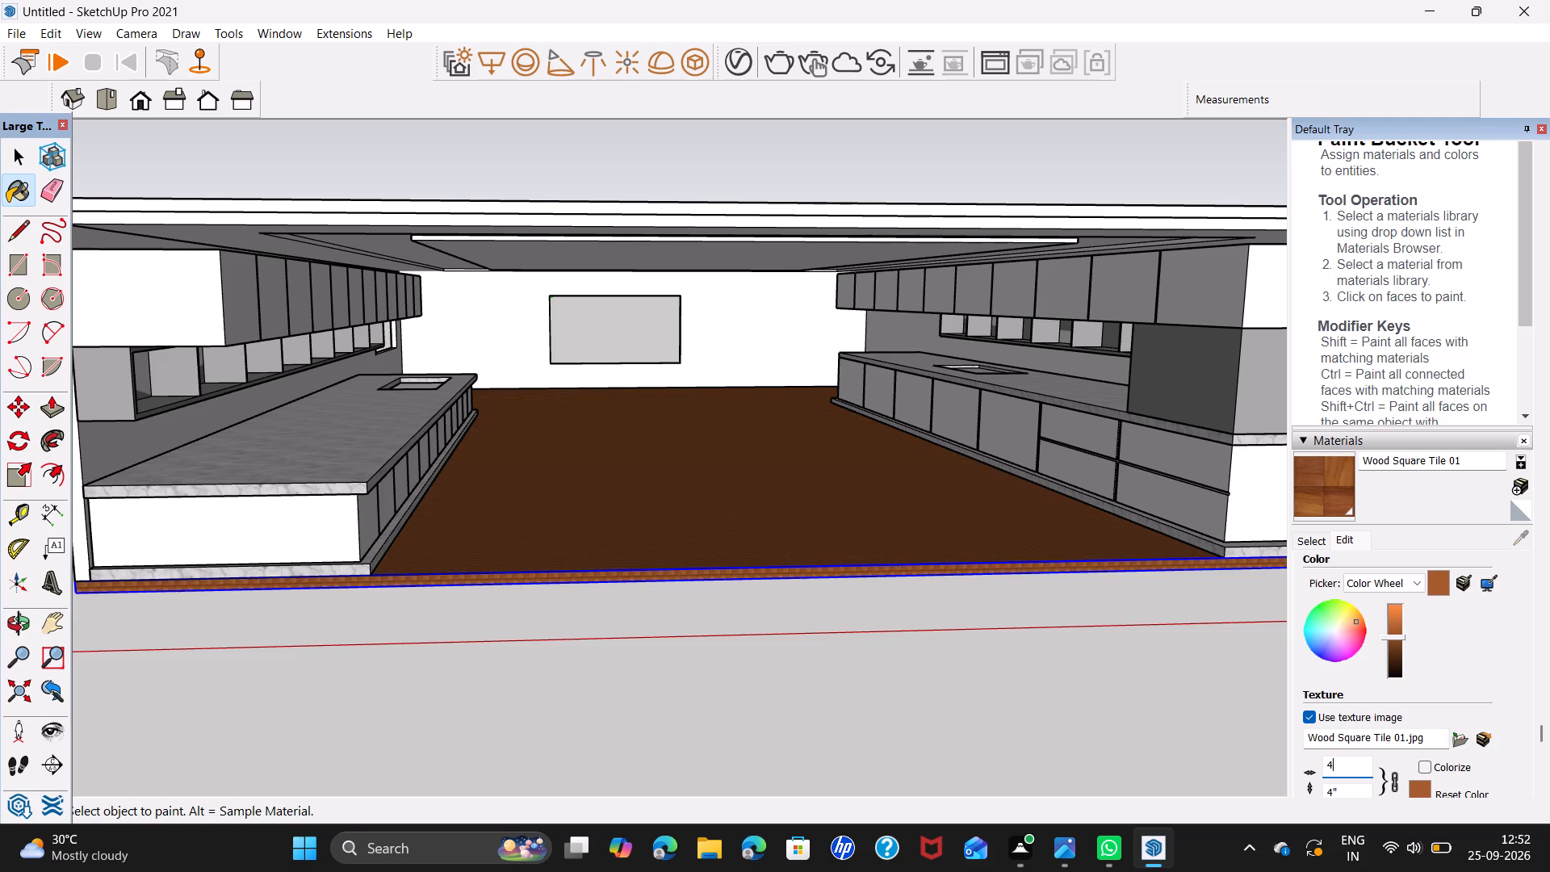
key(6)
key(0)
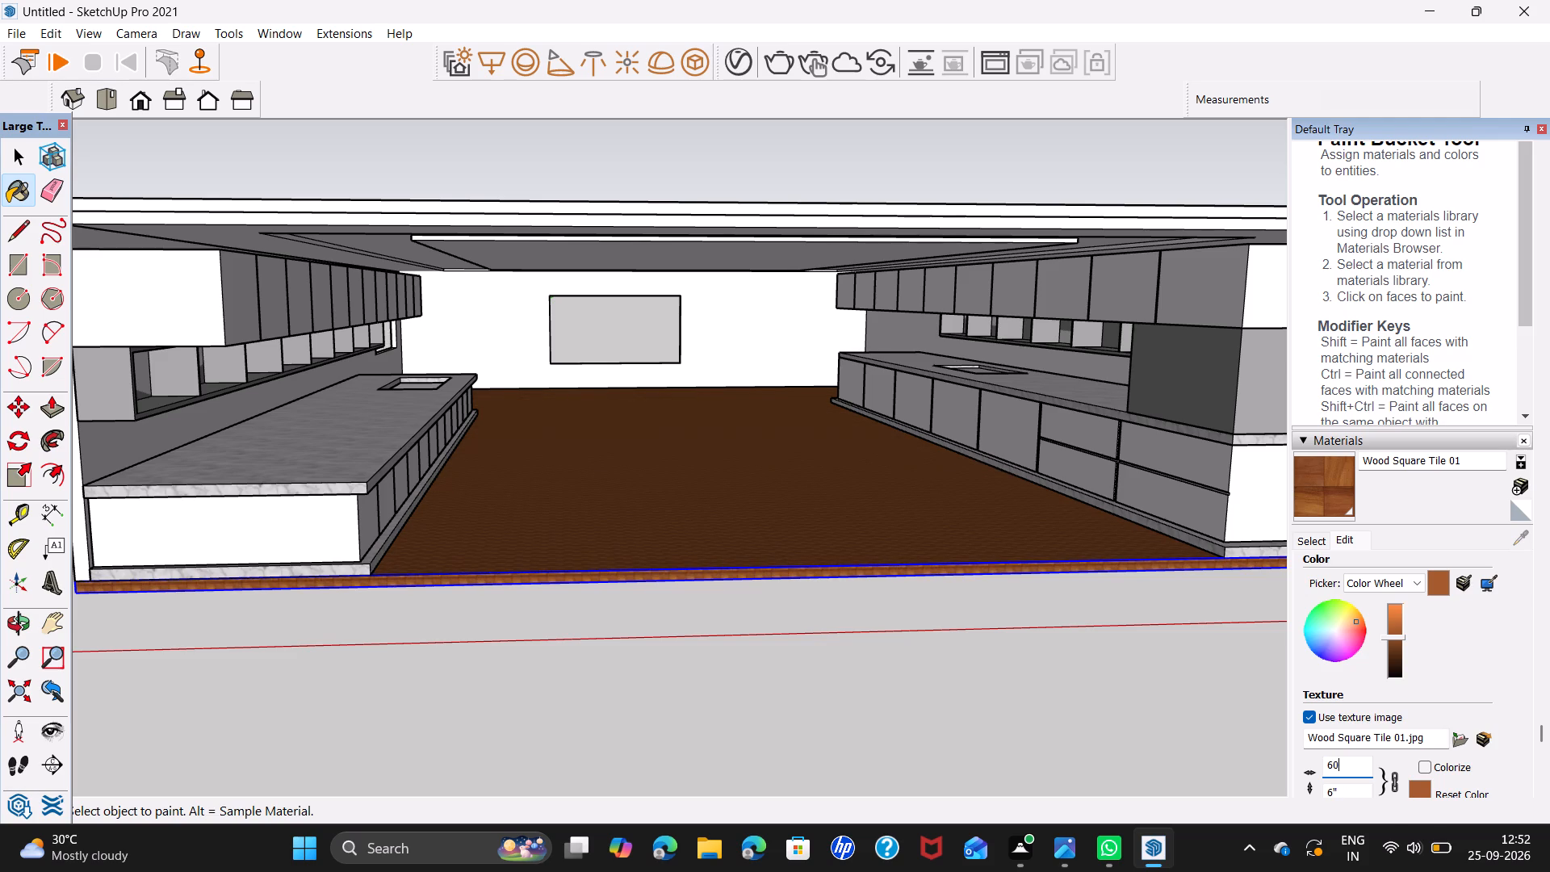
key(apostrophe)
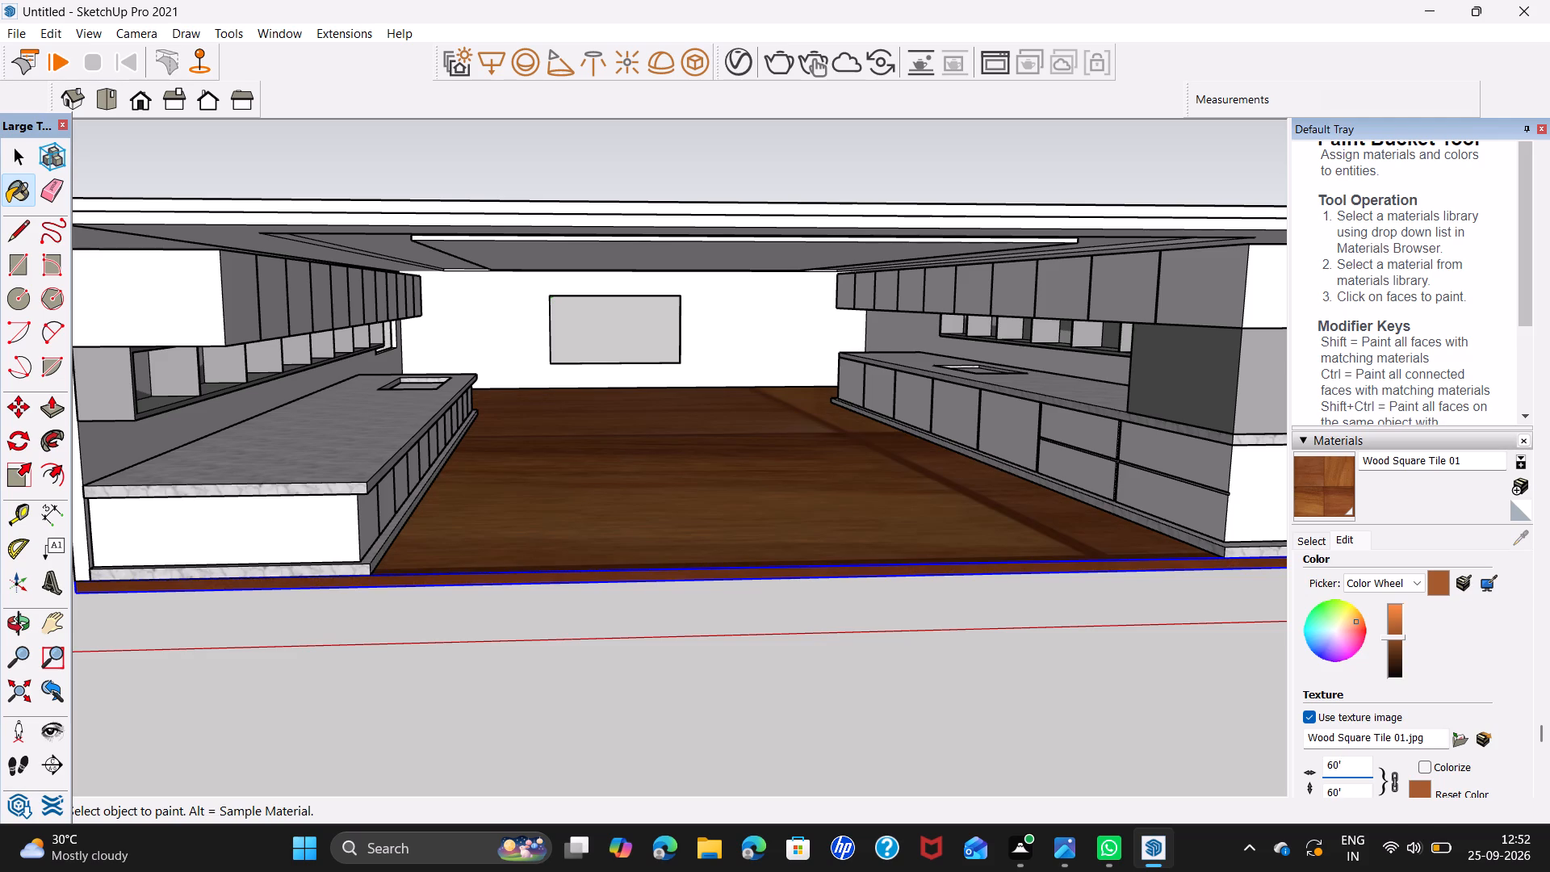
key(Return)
Set the texture width of the floor's Wood Square Tile 01 material to 4'.
middle_drag(791, 535, 735, 629)
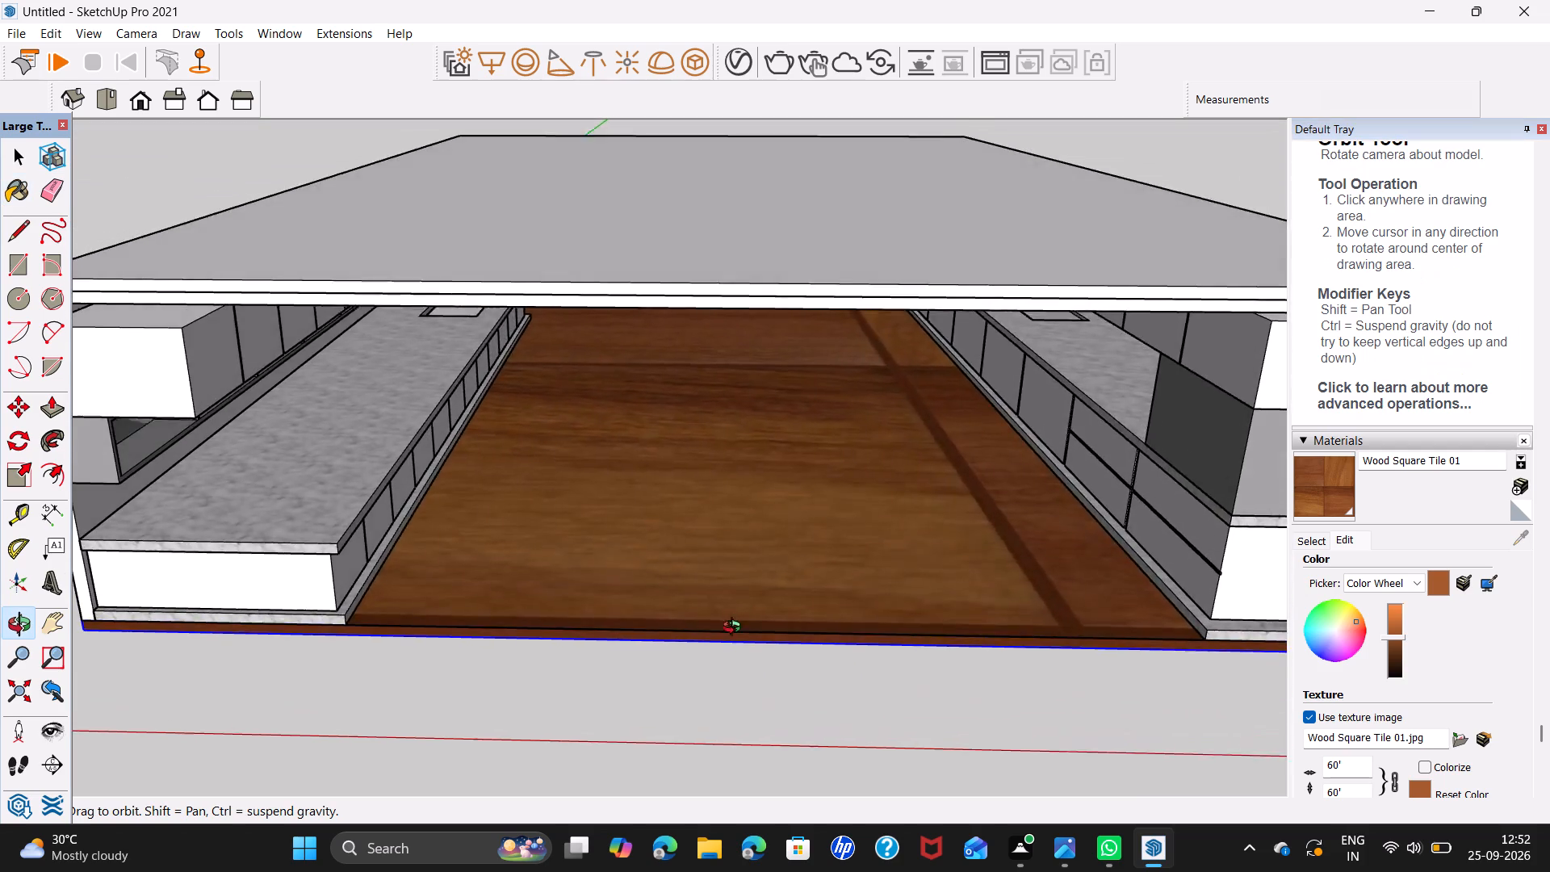
middle_drag(735, 629, 597, 579)
middle_drag(601, 585, 758, 579)
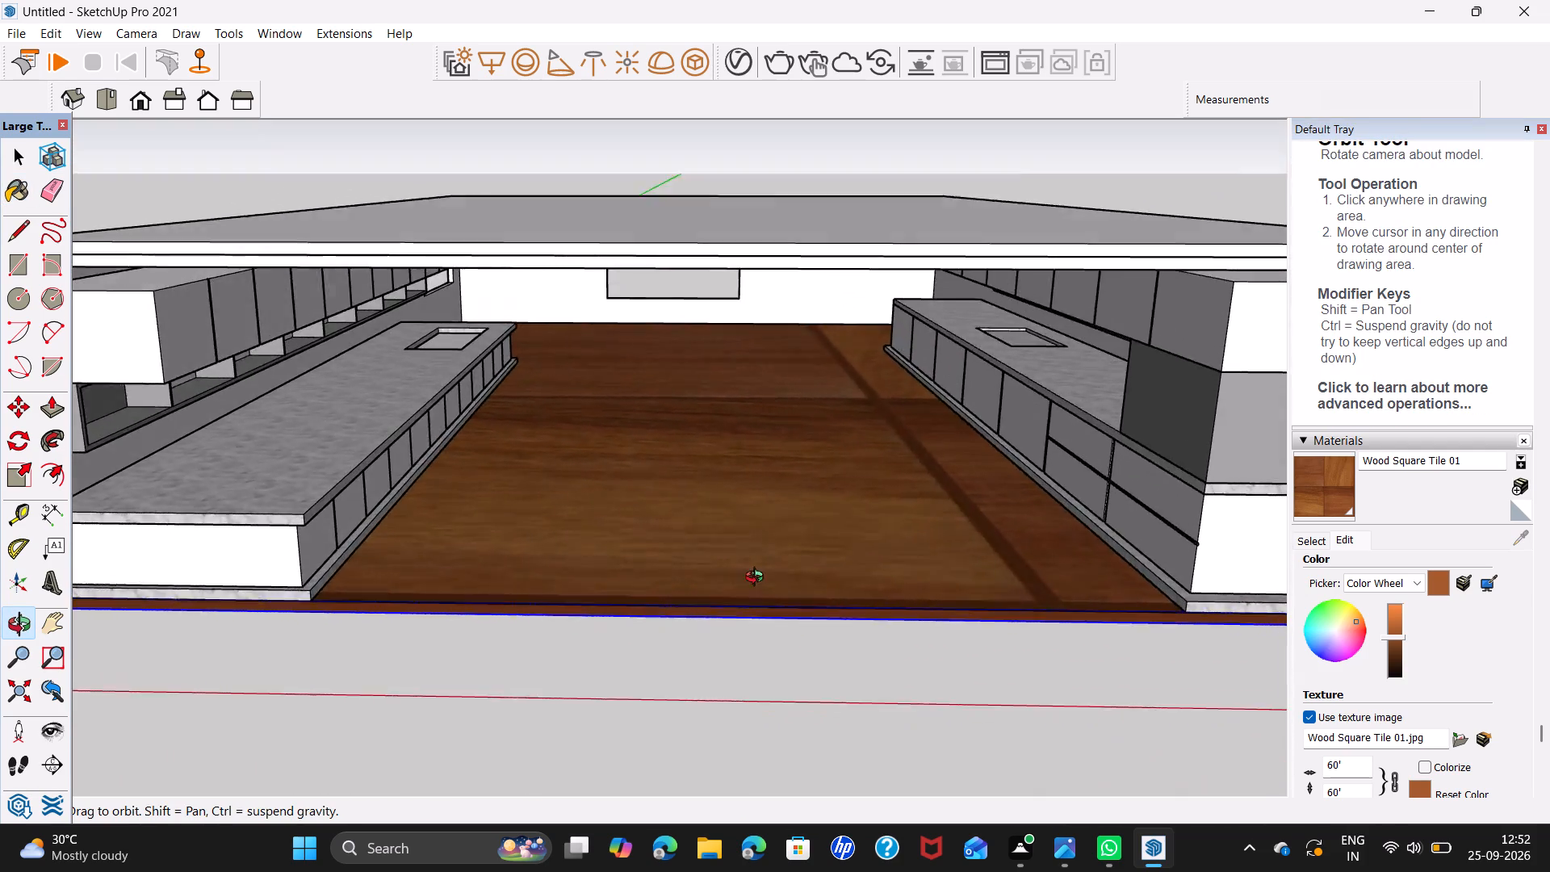
middle_drag(758, 579, 767, 545)
click(1344, 765)
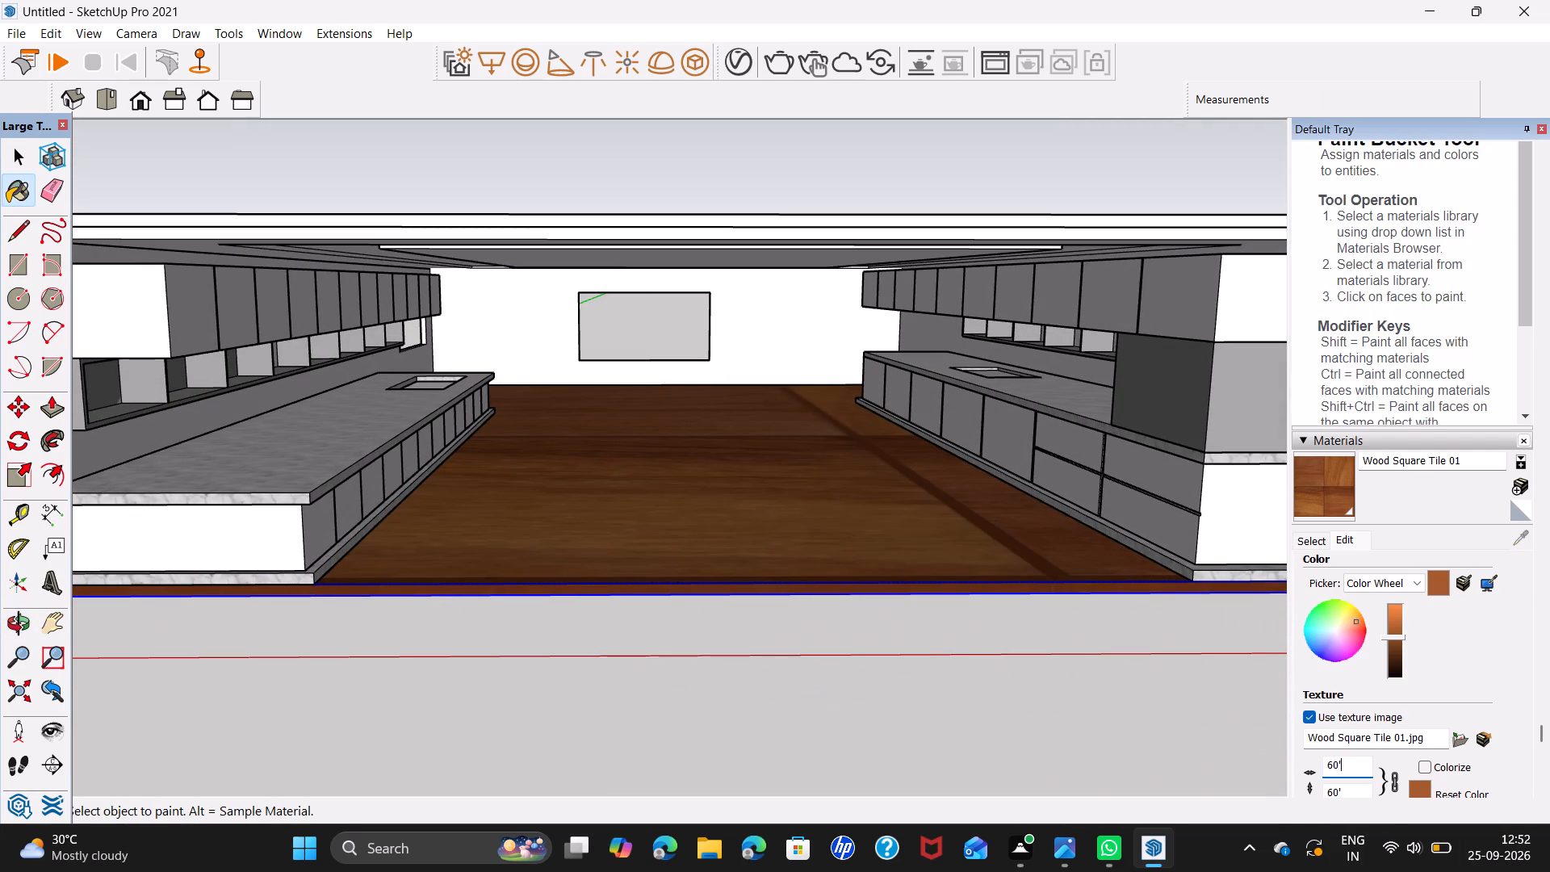
key(BackSpace)
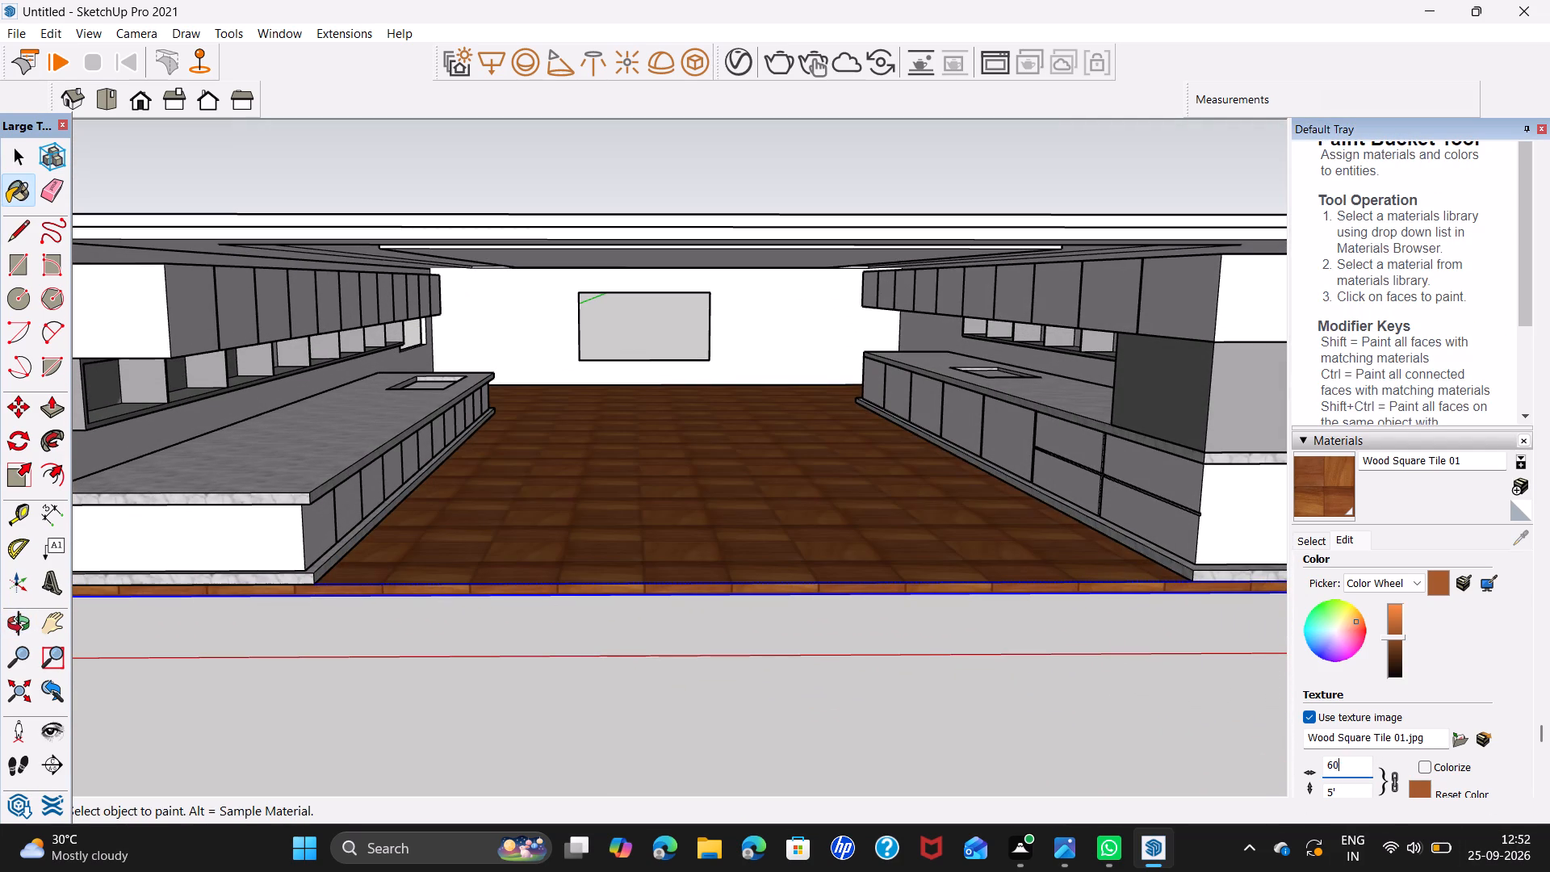
key(BackSpace)
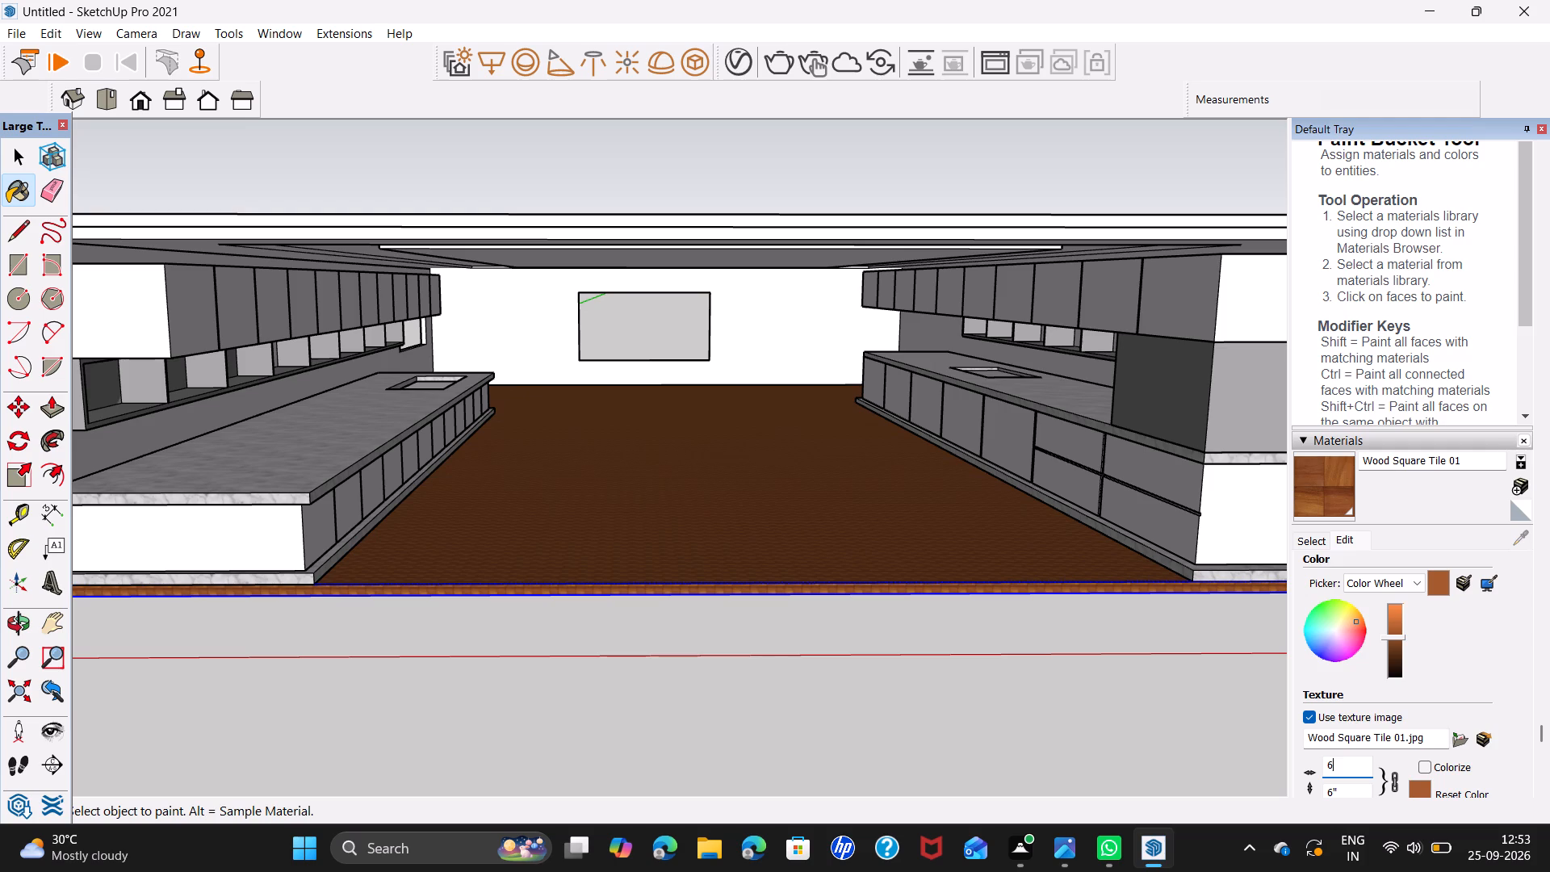
key(BackSpace)
key(4)
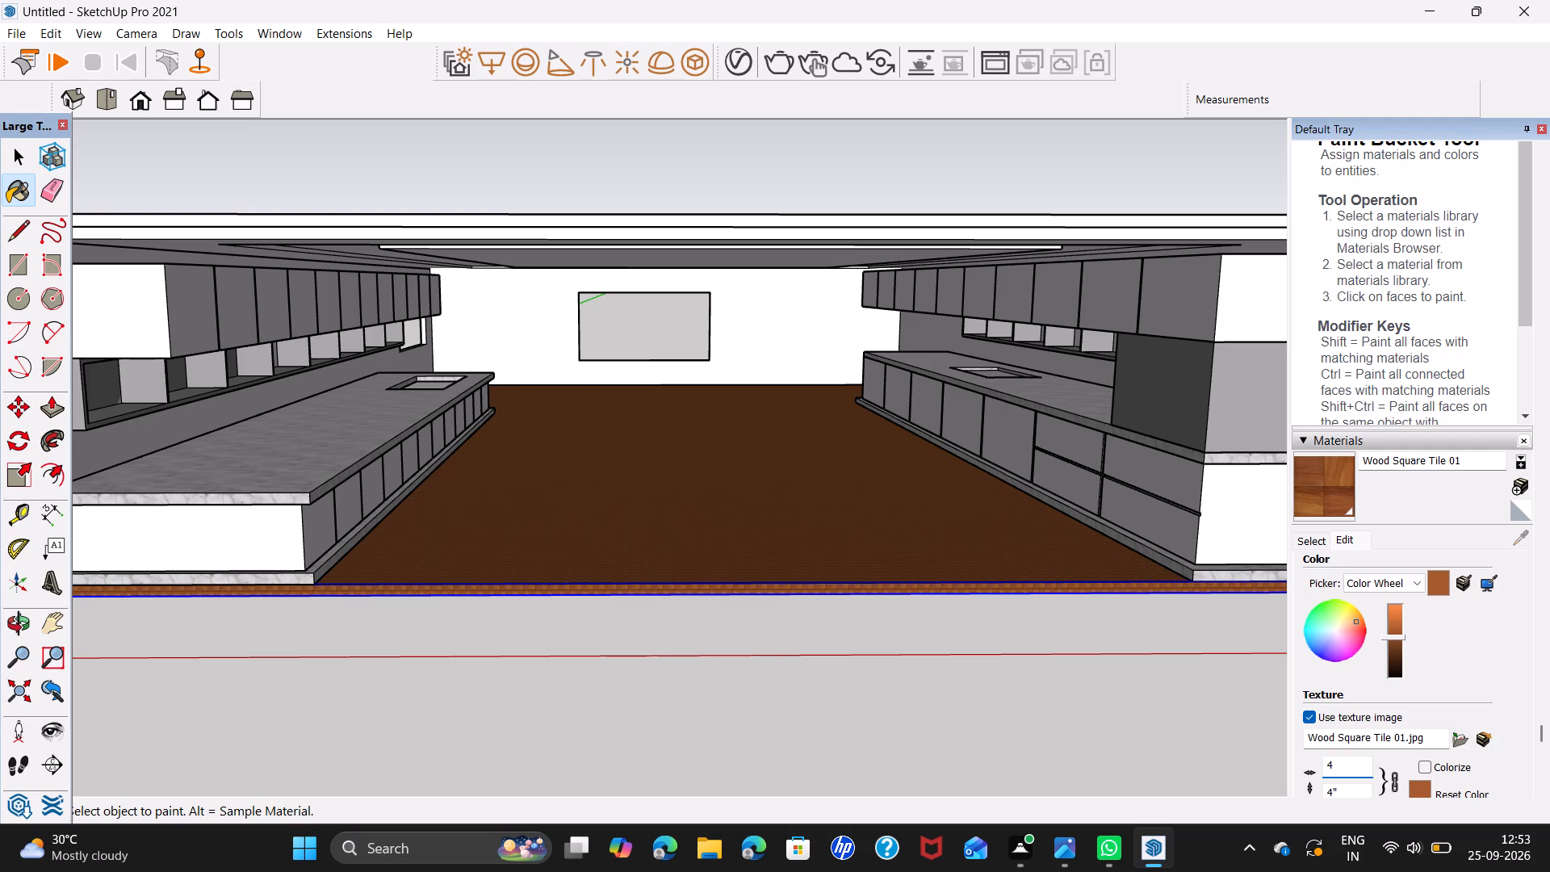
key(apostrophe)
key(Return)
key(space)
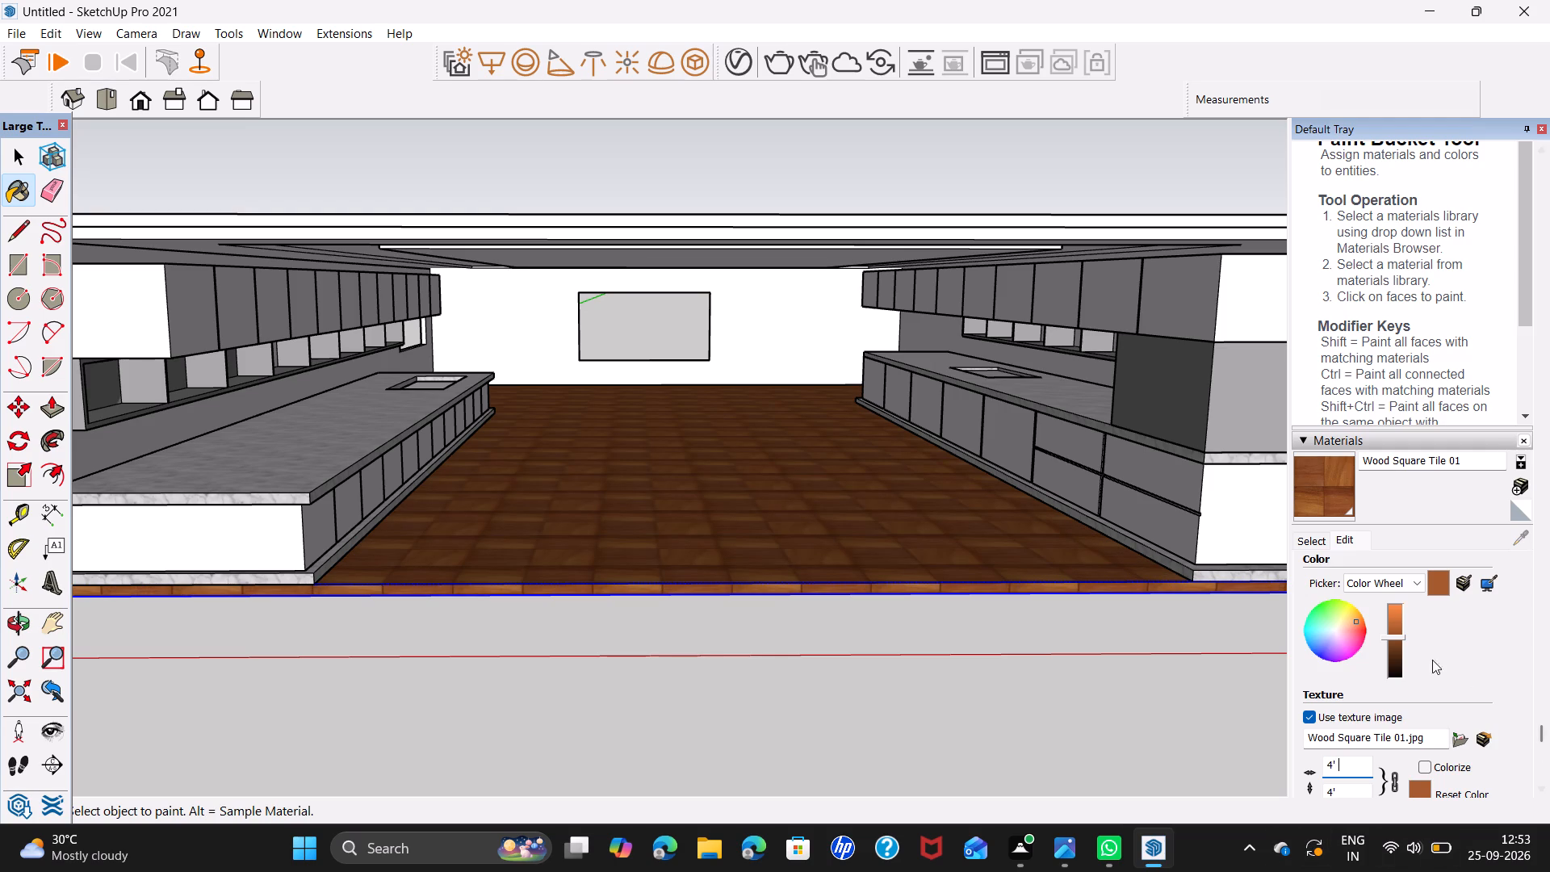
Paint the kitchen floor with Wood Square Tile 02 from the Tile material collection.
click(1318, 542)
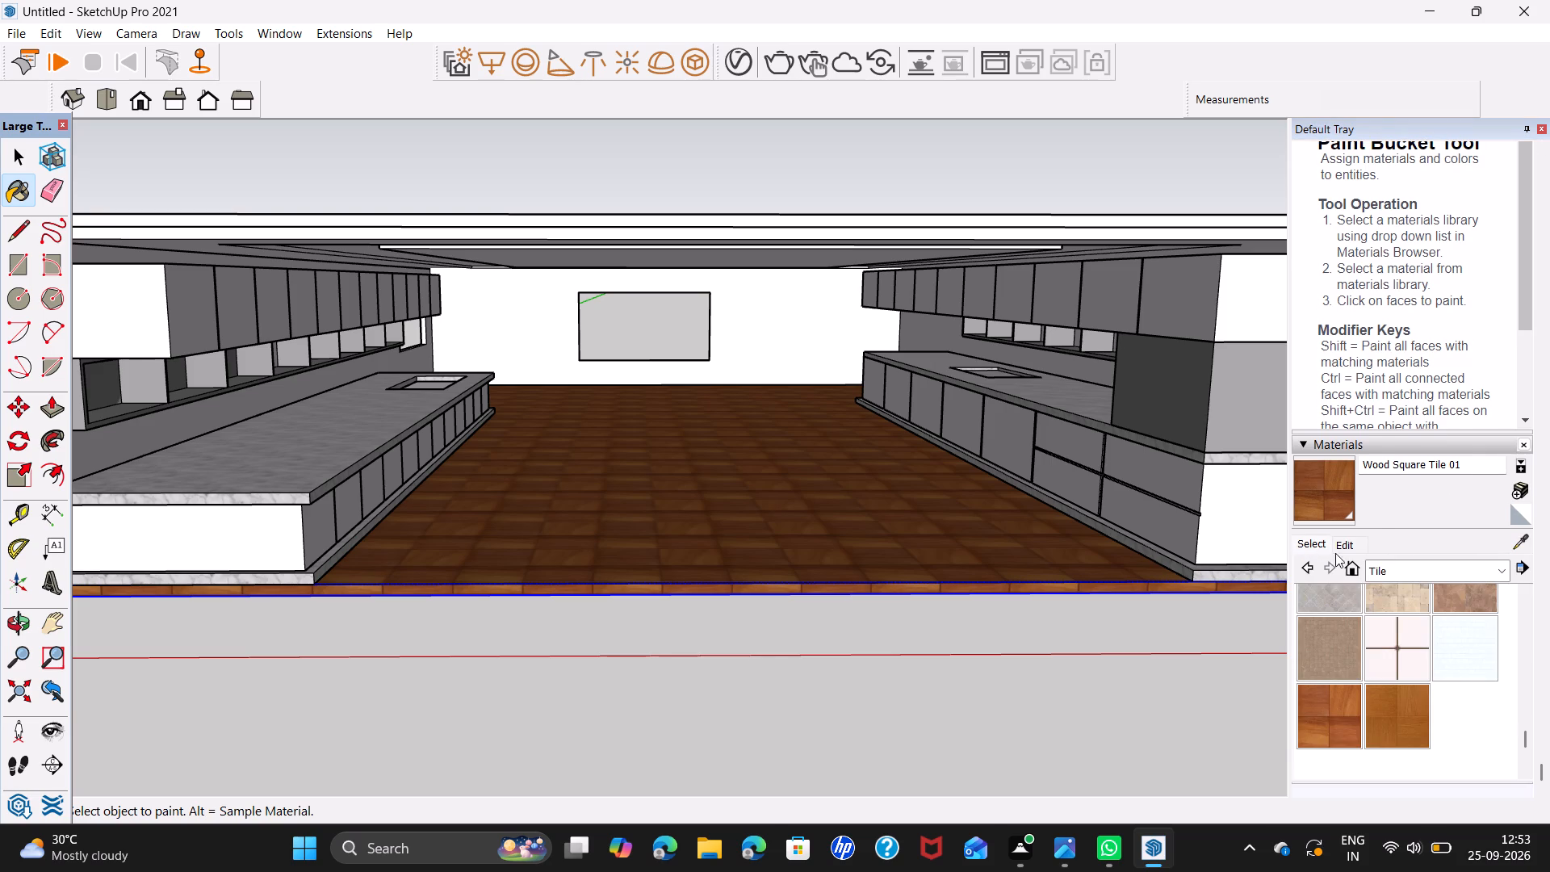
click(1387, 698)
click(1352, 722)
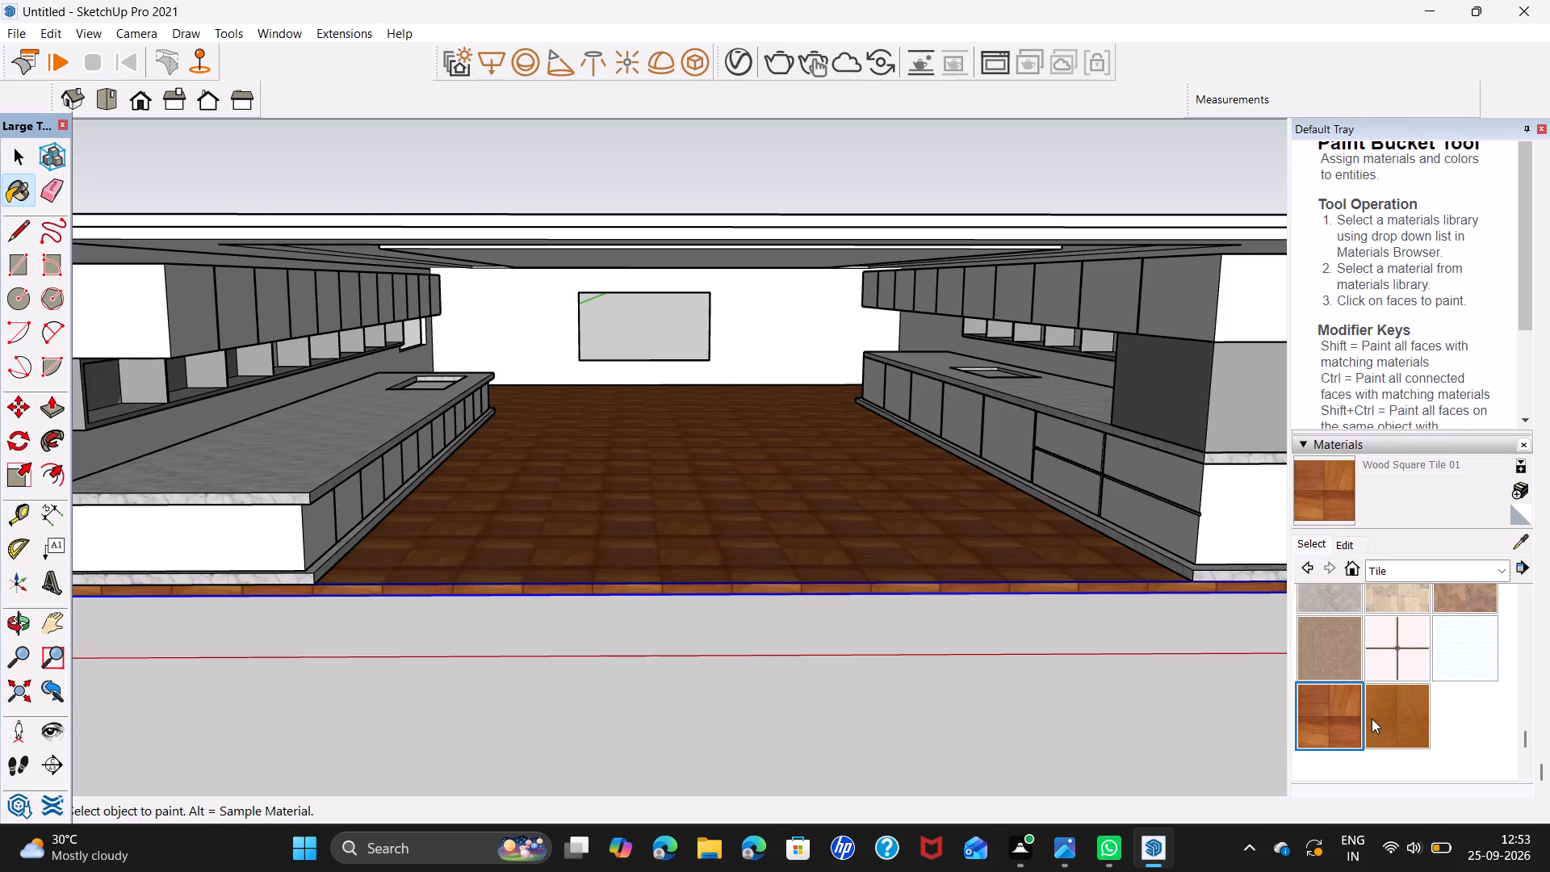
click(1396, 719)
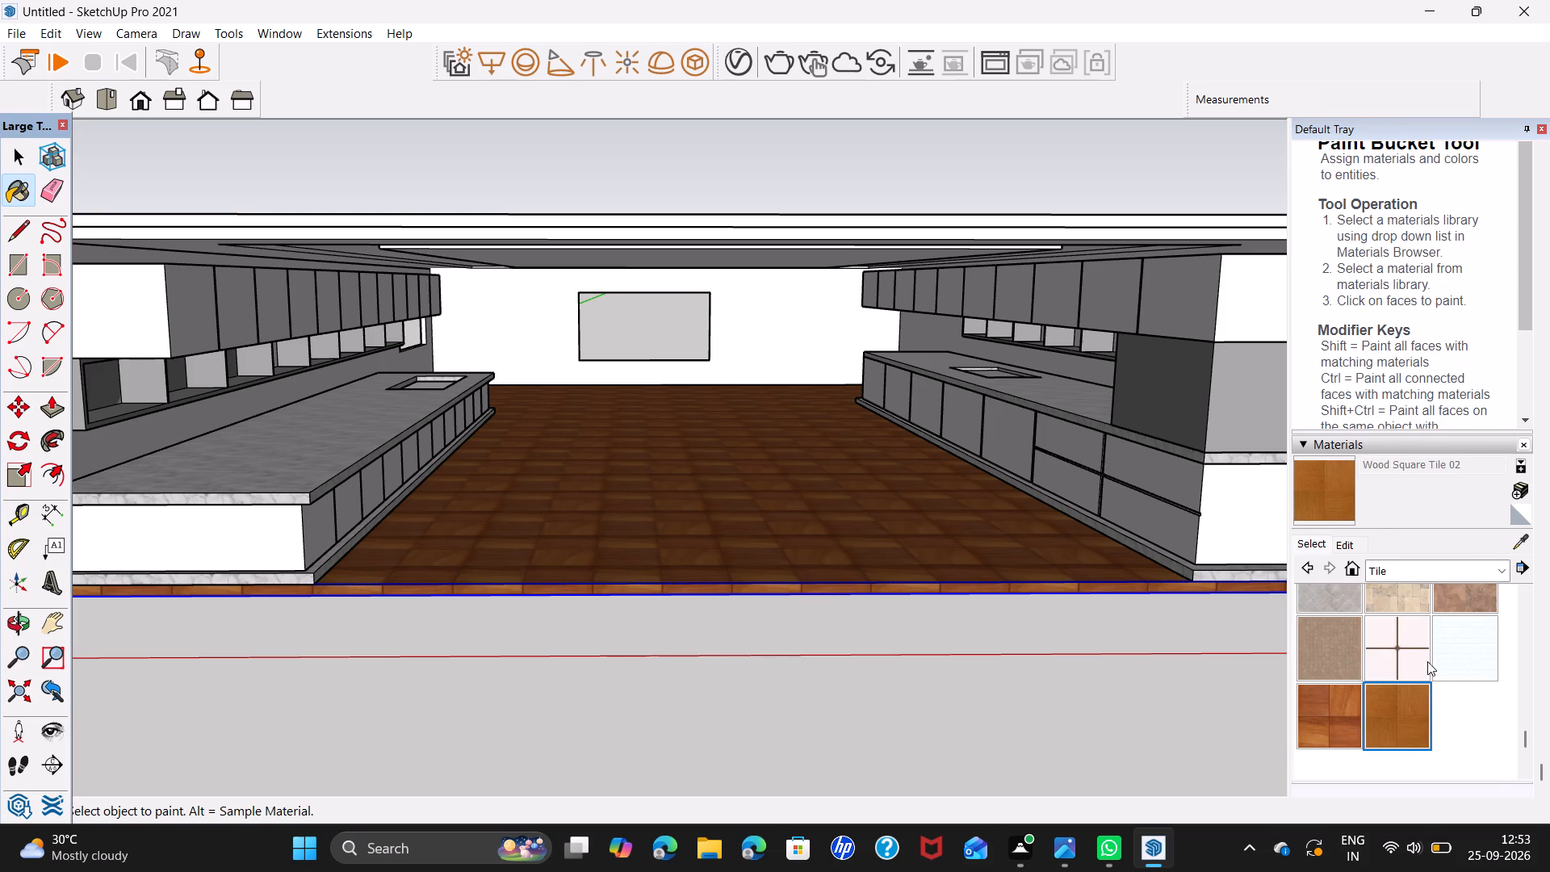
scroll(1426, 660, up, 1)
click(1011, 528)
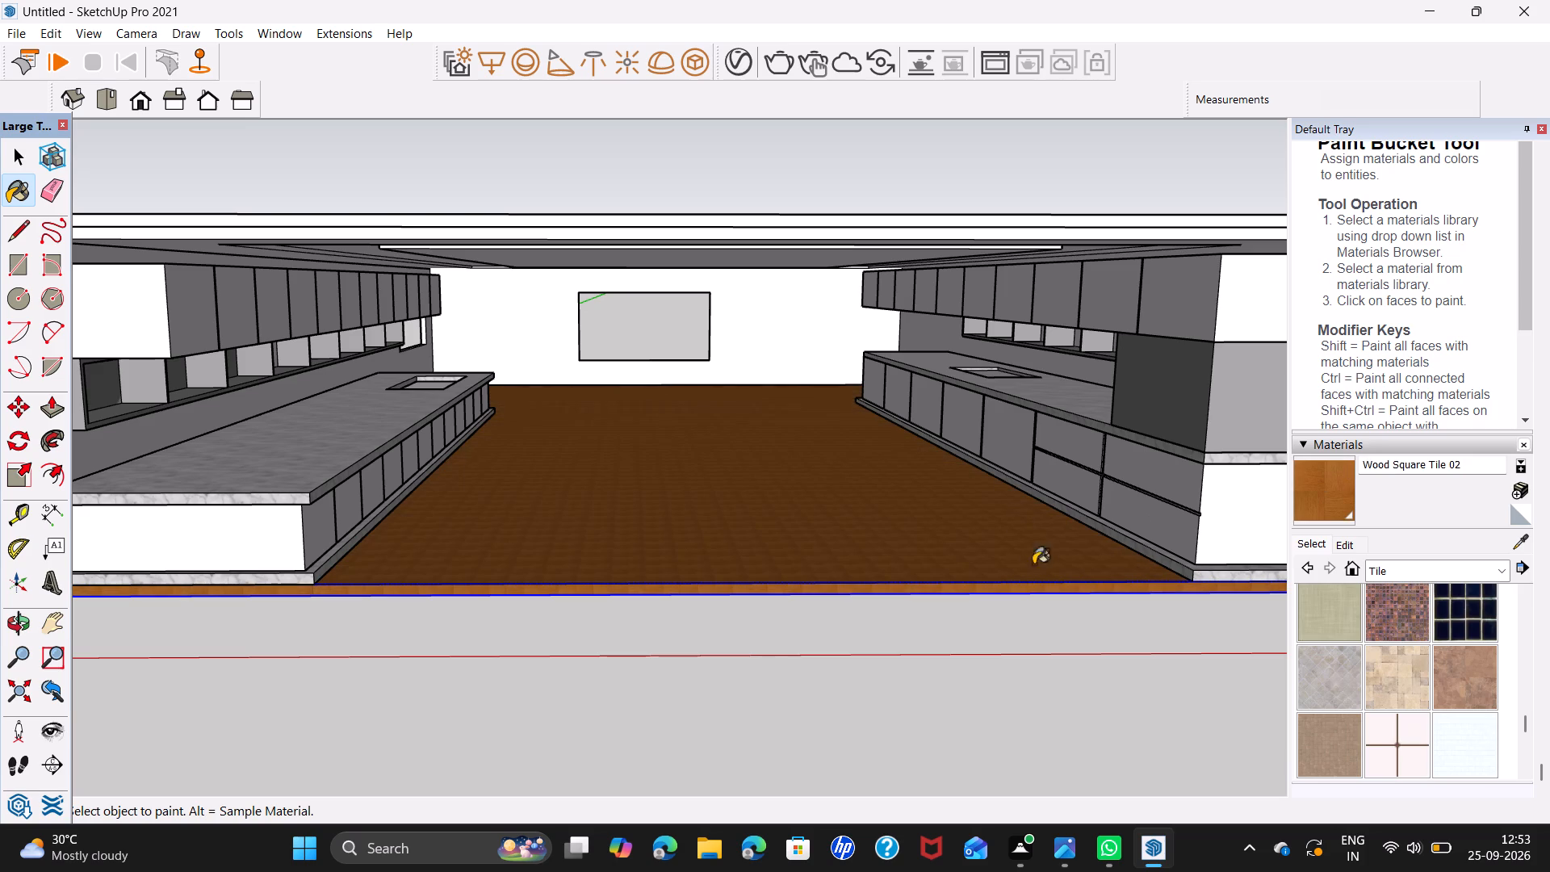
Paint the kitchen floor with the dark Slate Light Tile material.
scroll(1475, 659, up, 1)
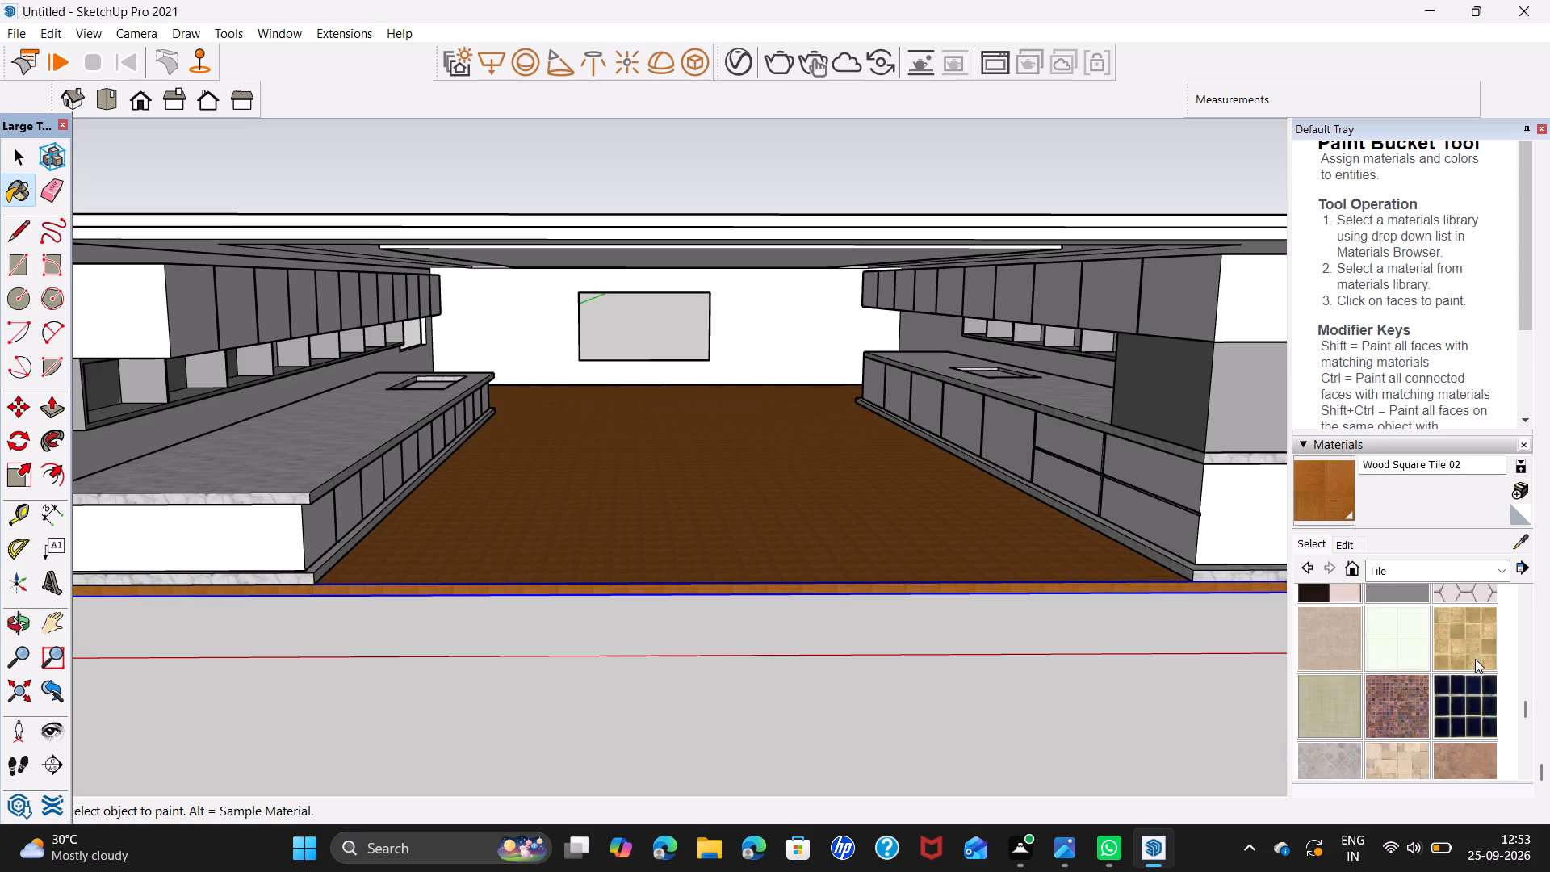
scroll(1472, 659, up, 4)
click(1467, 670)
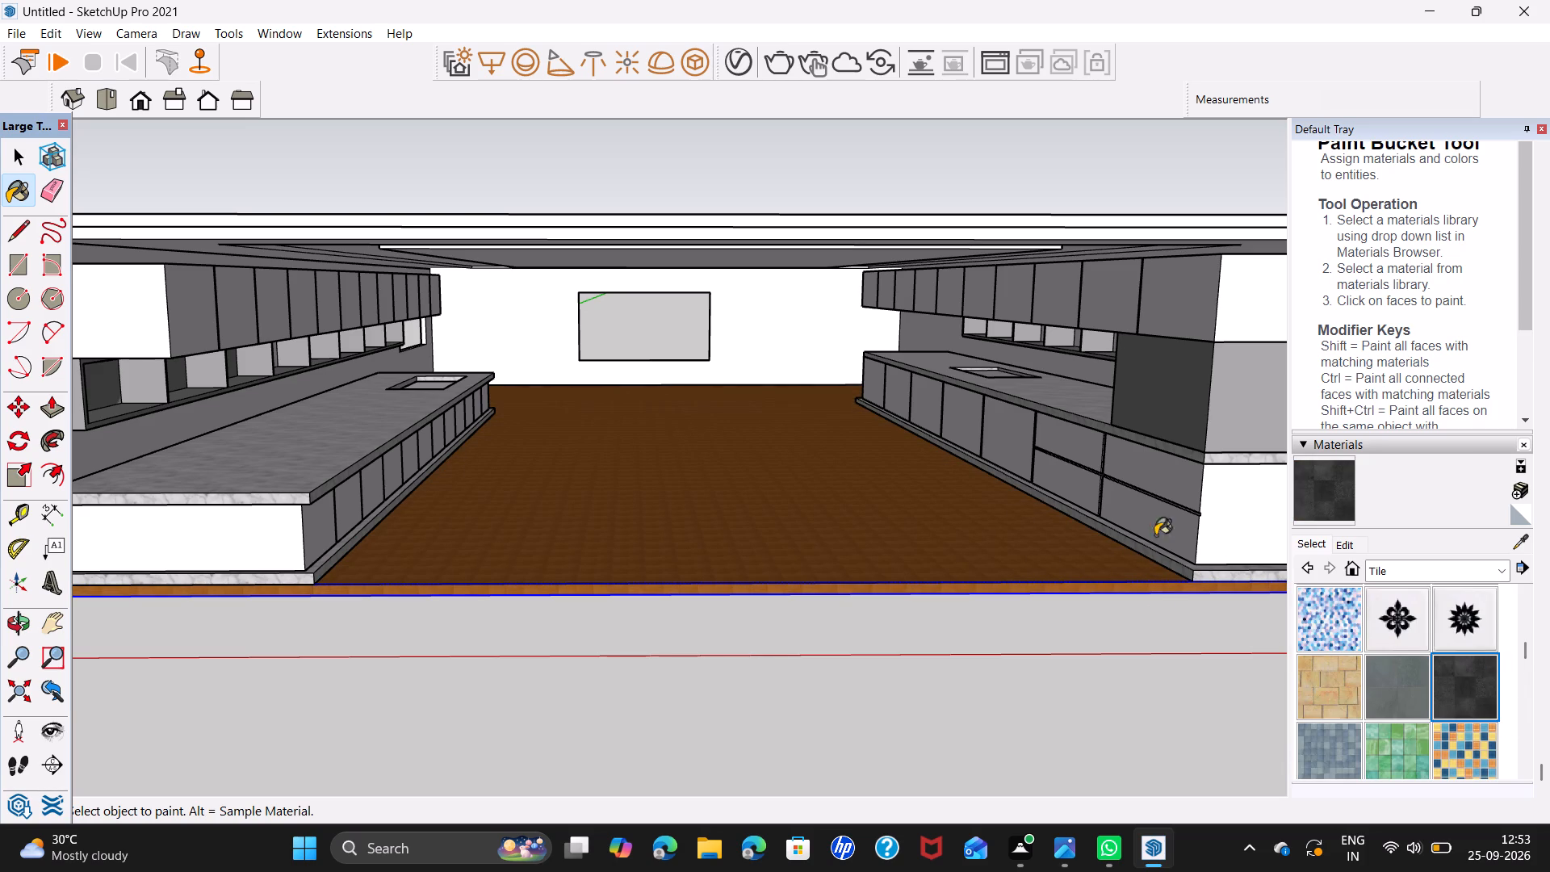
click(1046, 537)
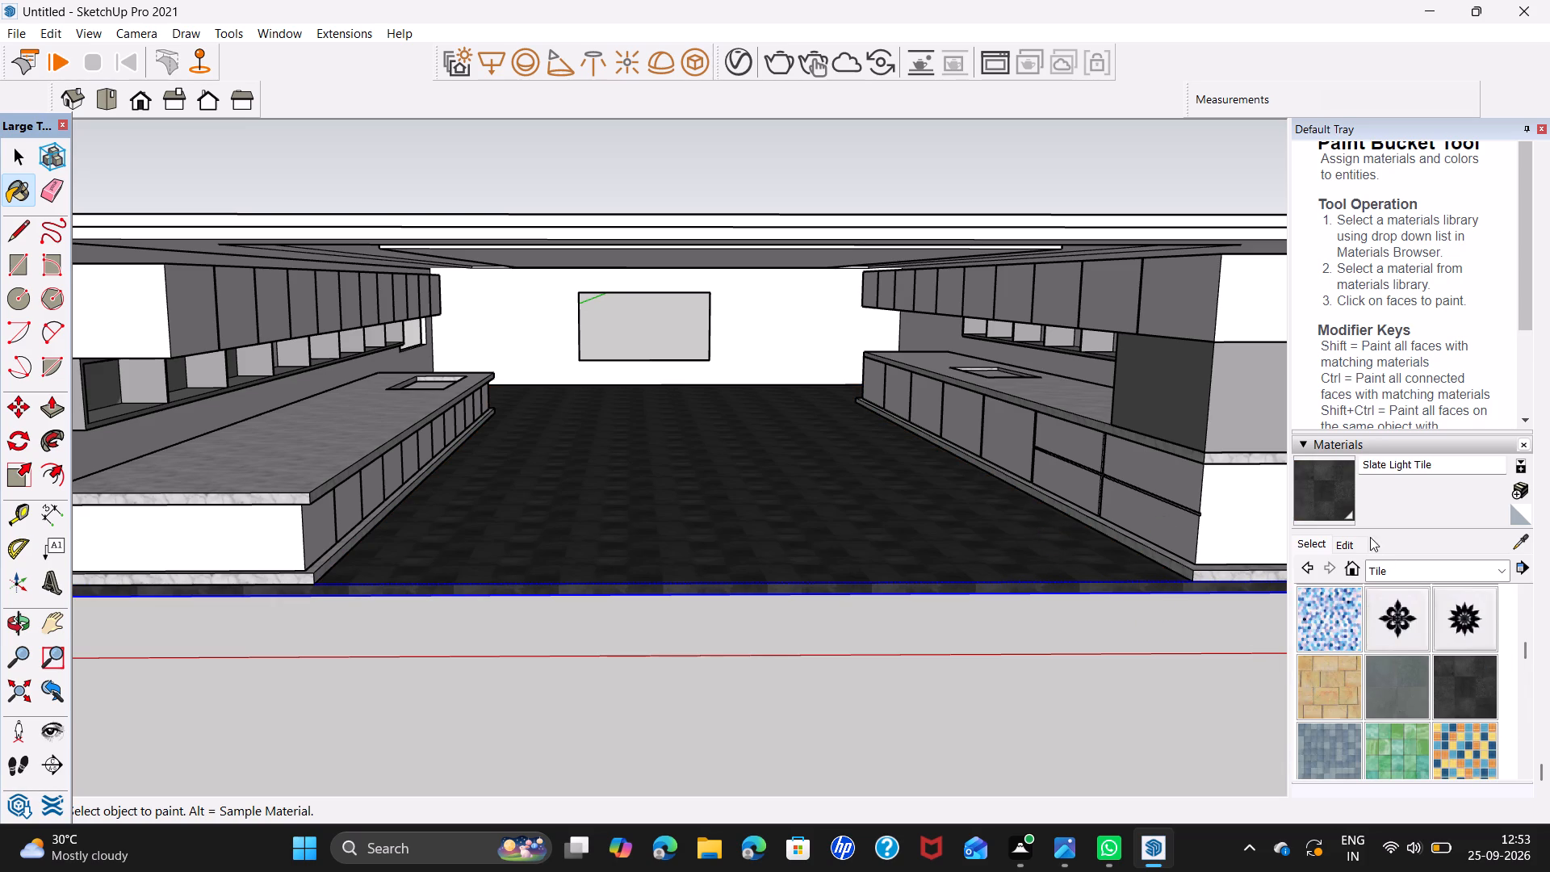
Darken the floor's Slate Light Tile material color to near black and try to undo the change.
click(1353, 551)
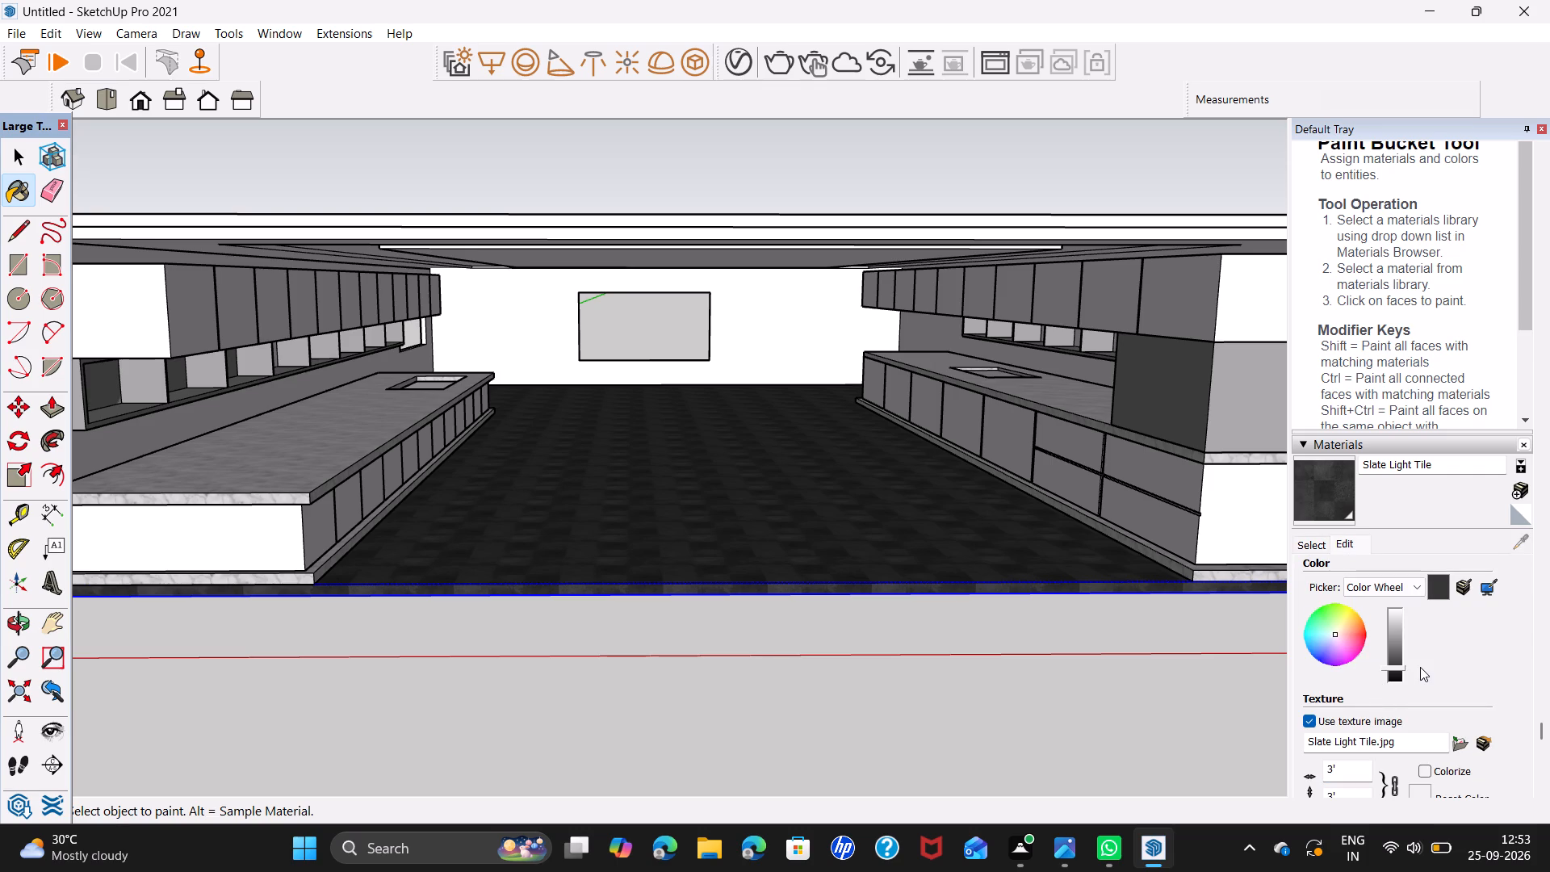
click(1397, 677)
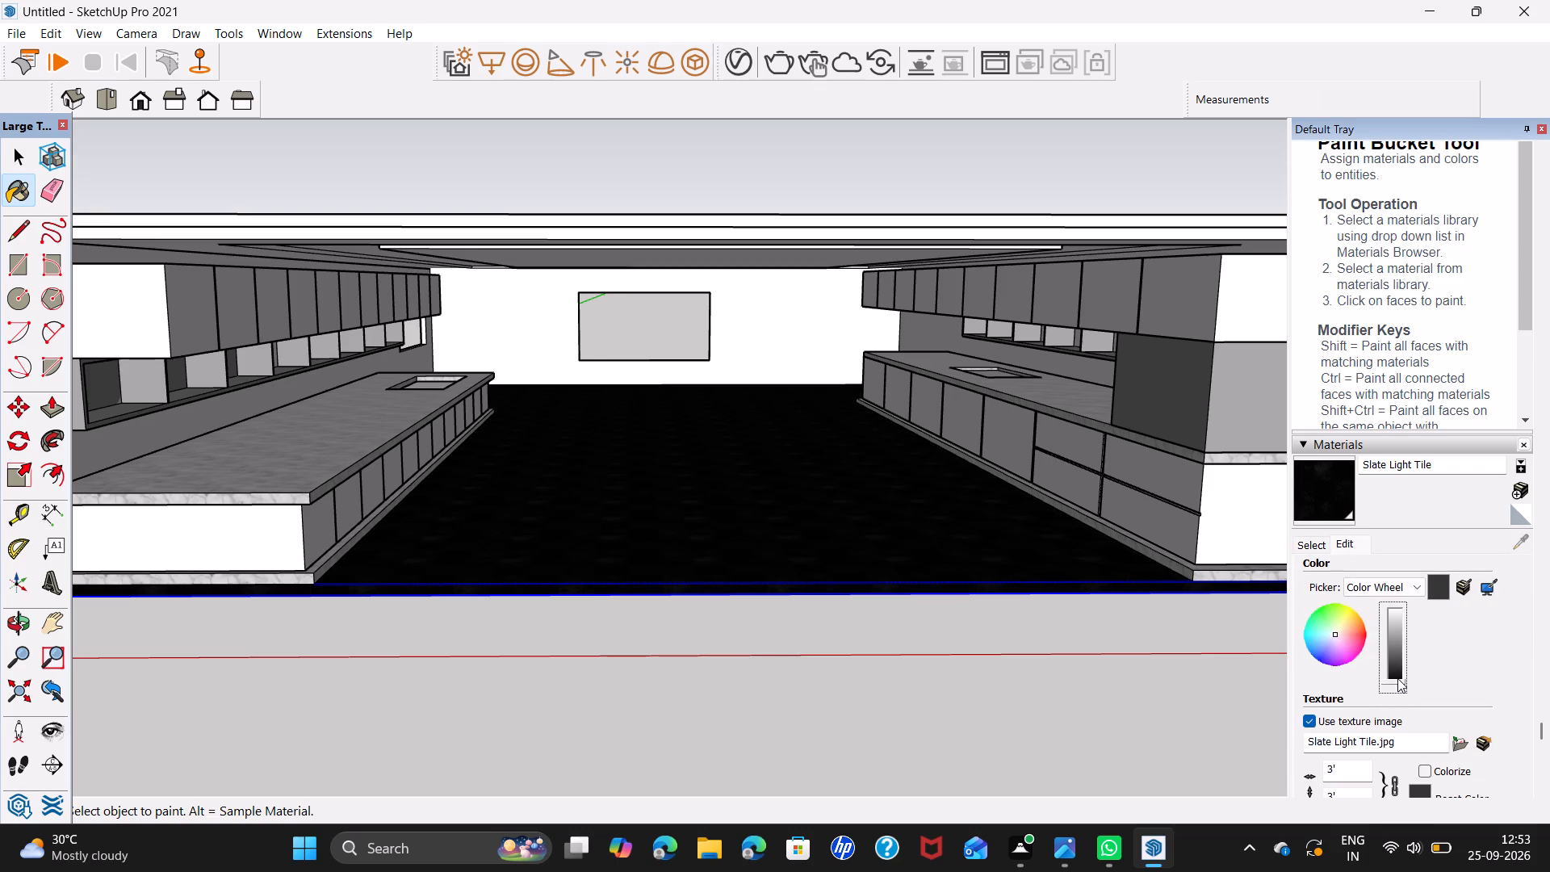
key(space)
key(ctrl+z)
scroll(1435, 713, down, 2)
Paint the countertops and base plinths of both kitchen counter runs with the original library Slate Light Tile.
click(1319, 550)
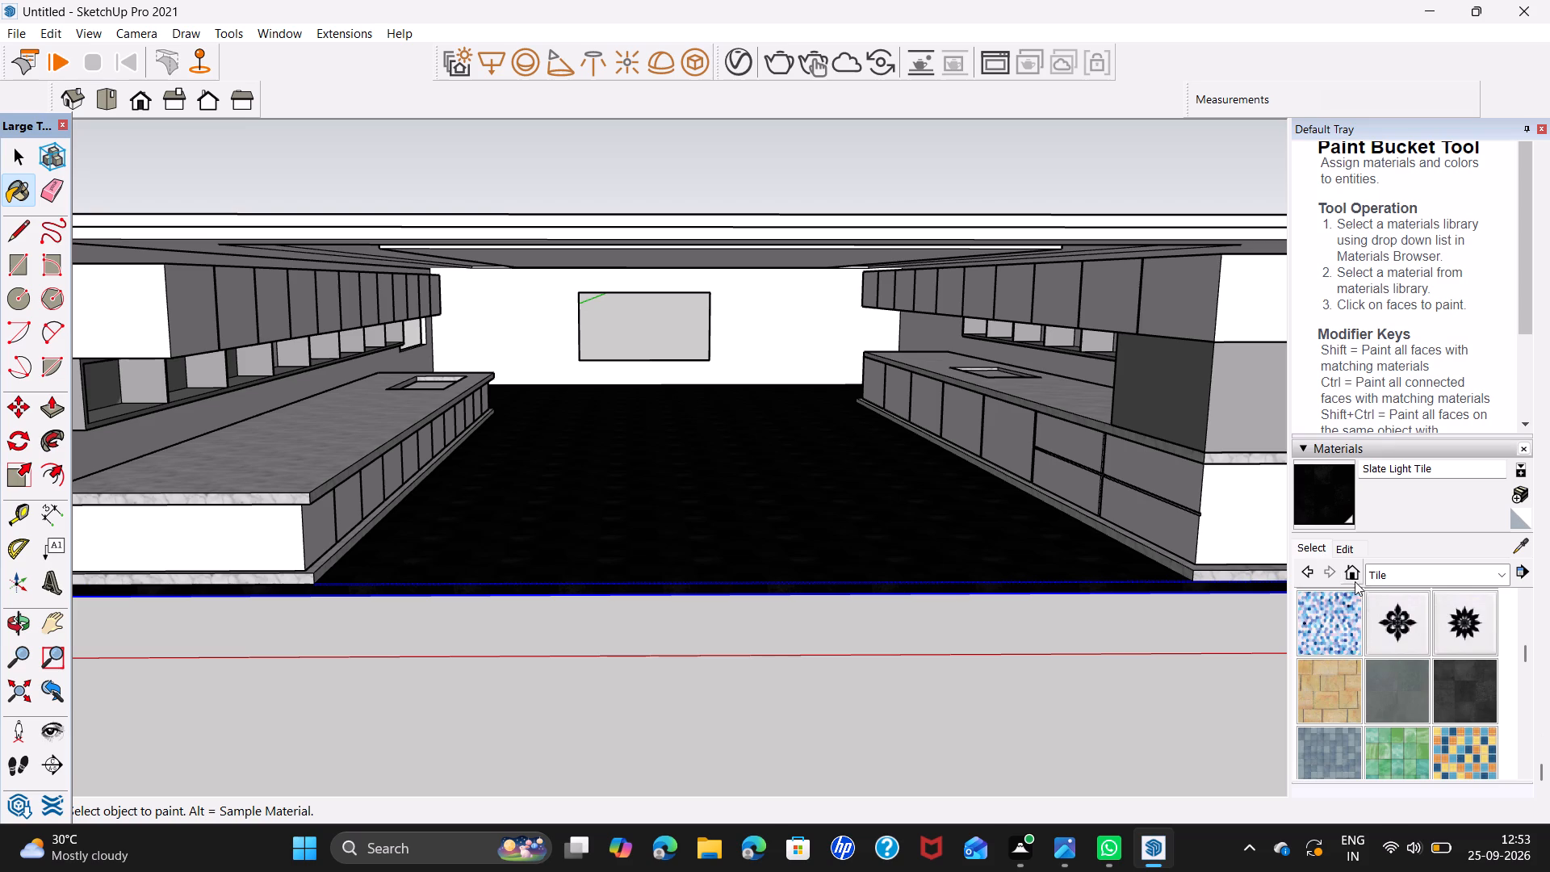
click(1473, 698)
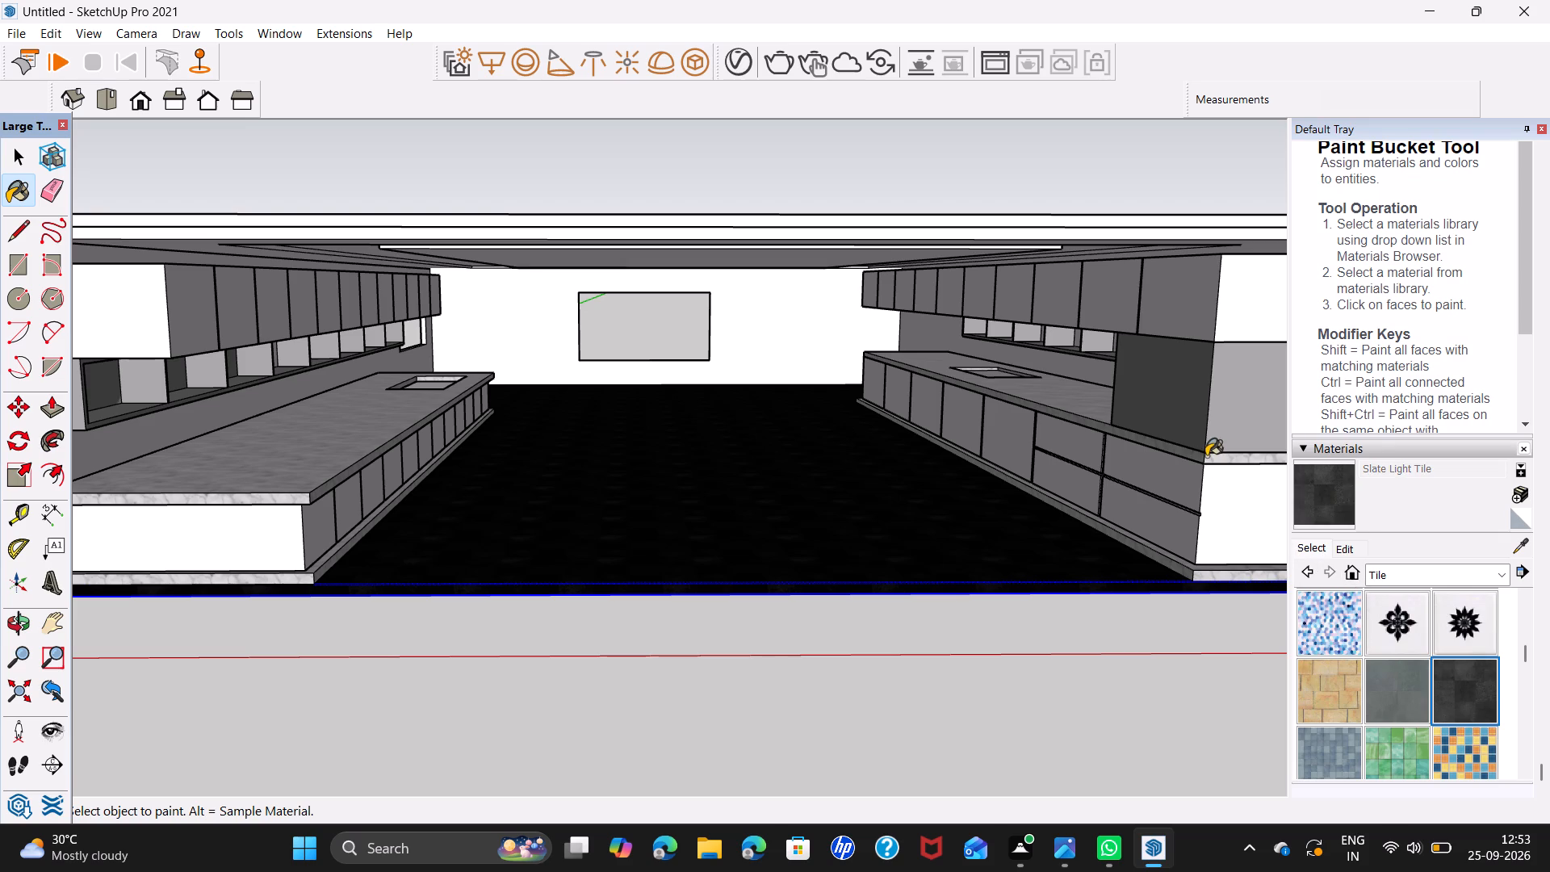
click(1206, 459)
click(1197, 569)
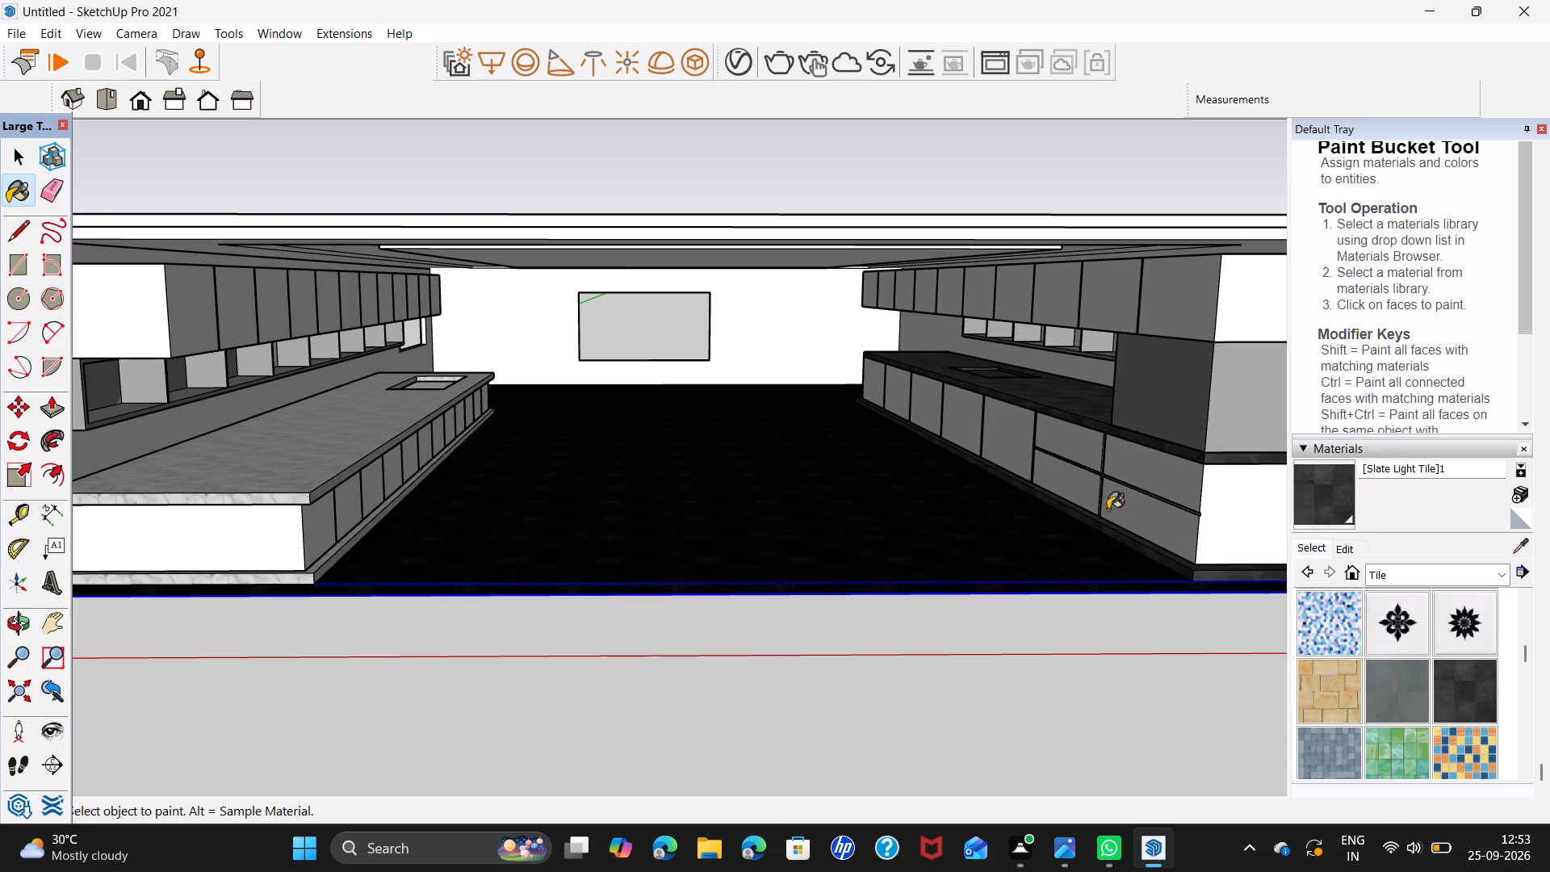
click(329, 435)
click(295, 581)
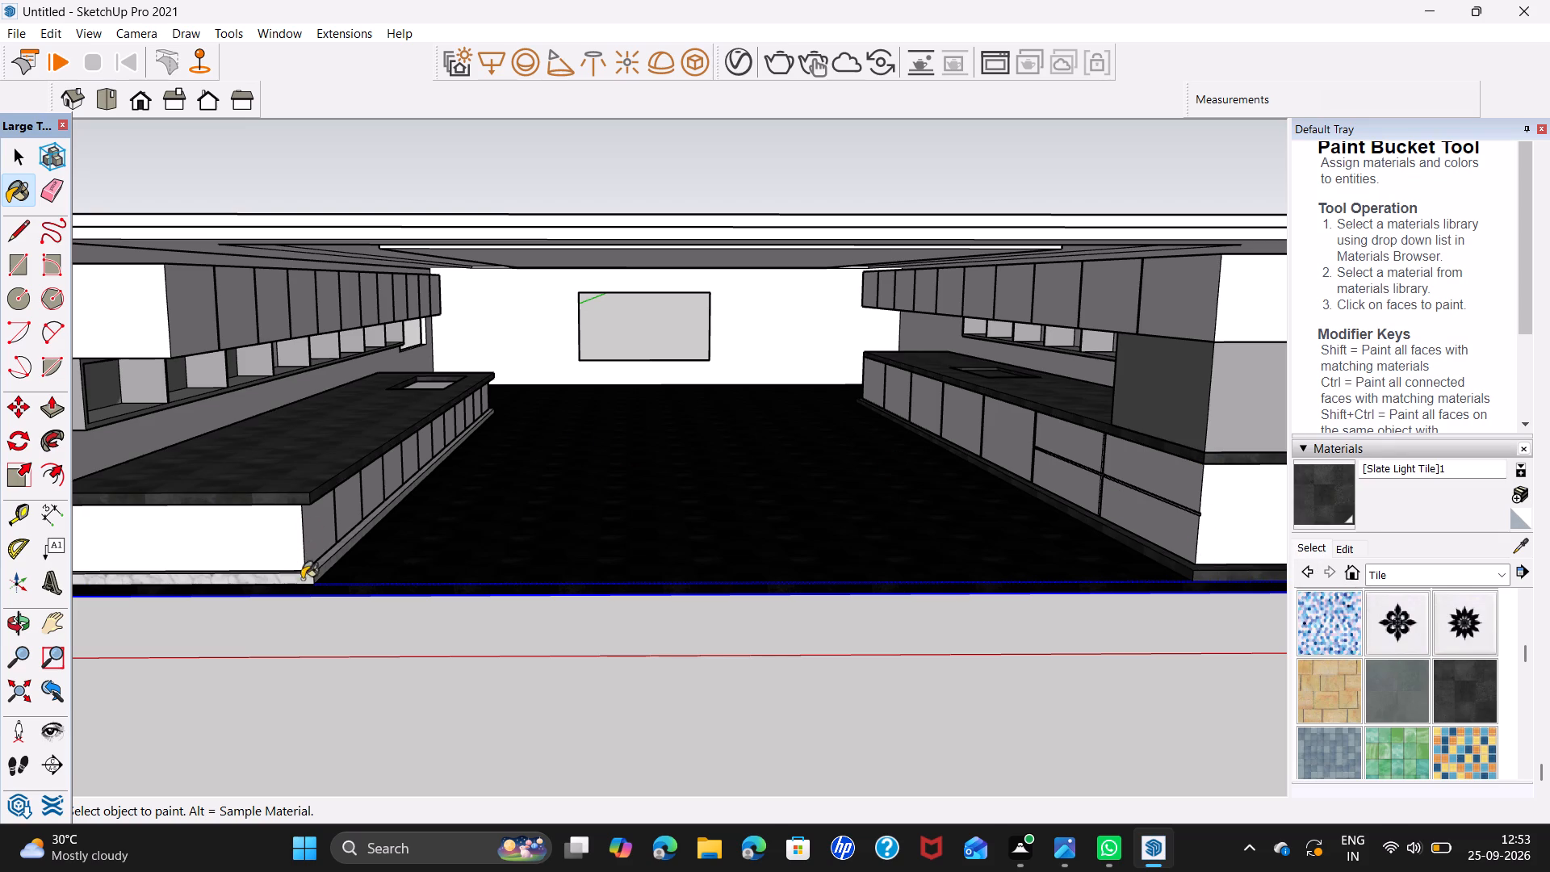
key(space)
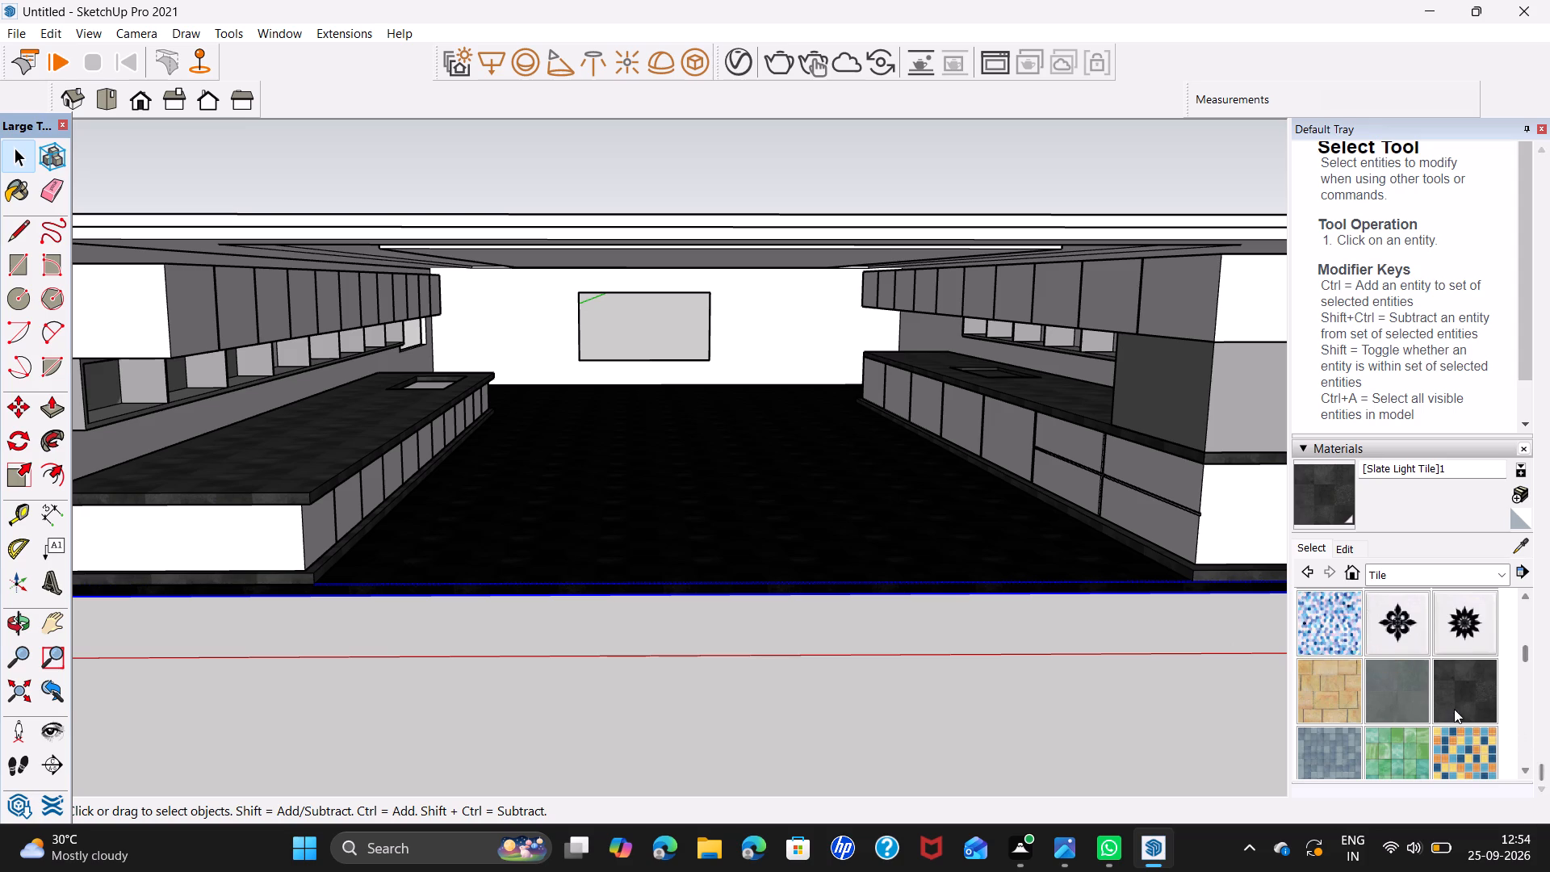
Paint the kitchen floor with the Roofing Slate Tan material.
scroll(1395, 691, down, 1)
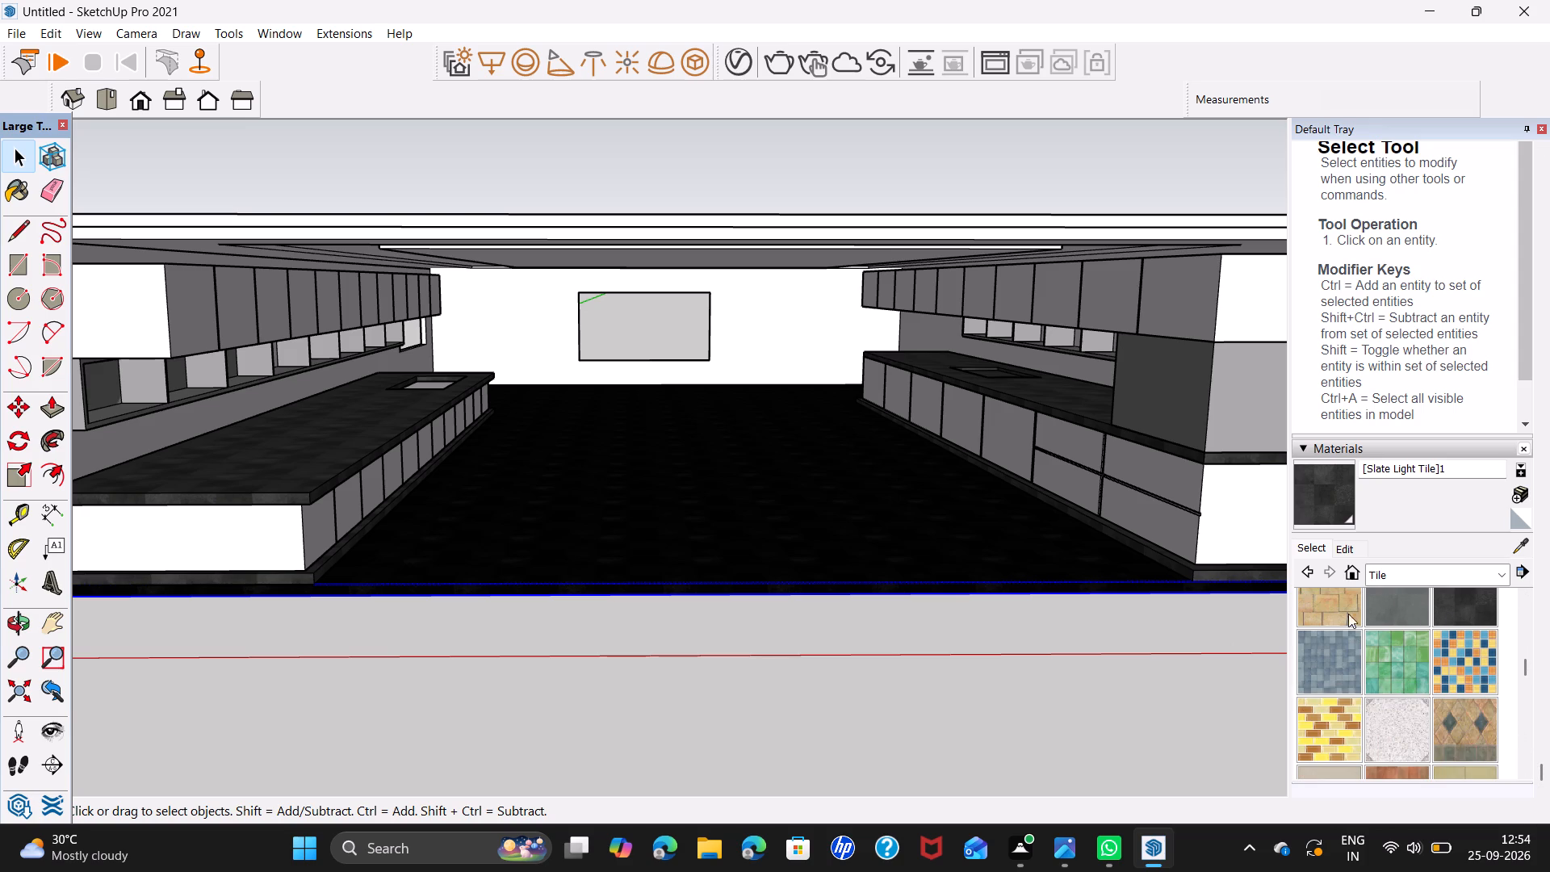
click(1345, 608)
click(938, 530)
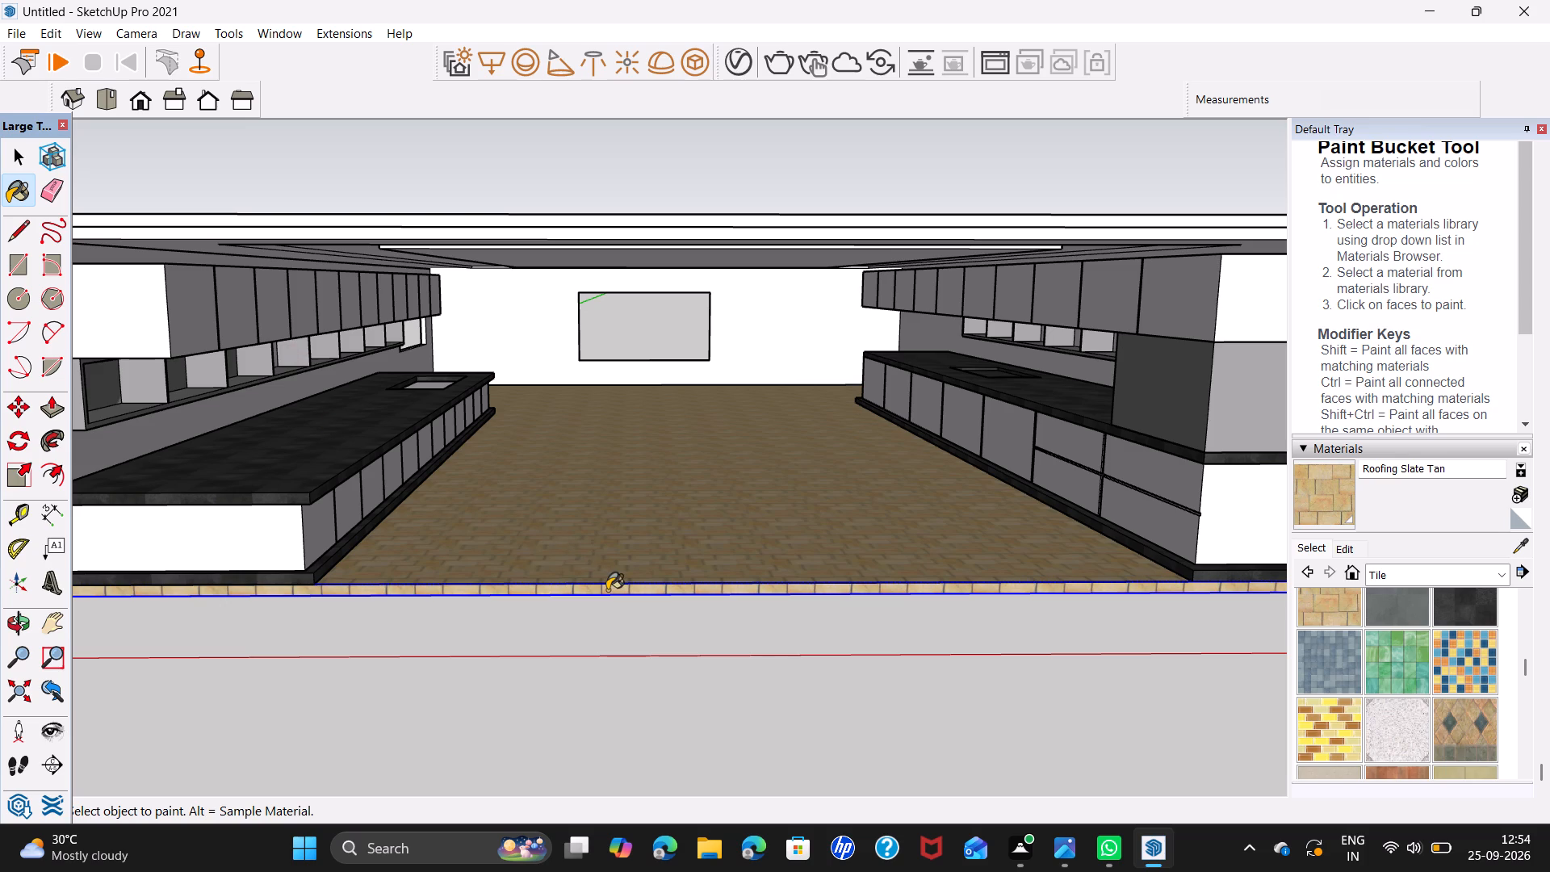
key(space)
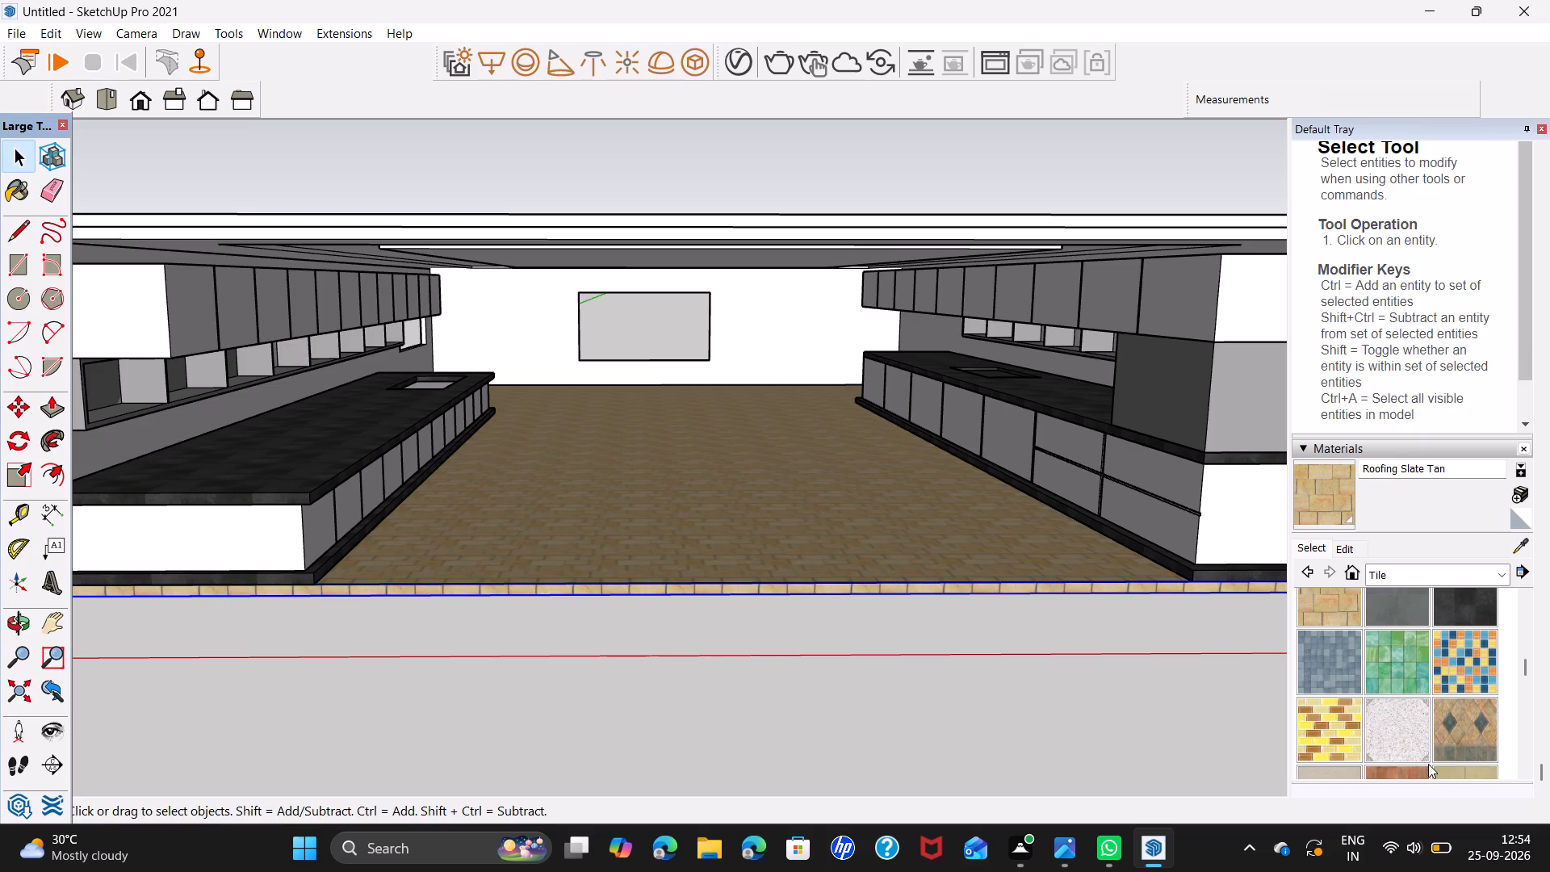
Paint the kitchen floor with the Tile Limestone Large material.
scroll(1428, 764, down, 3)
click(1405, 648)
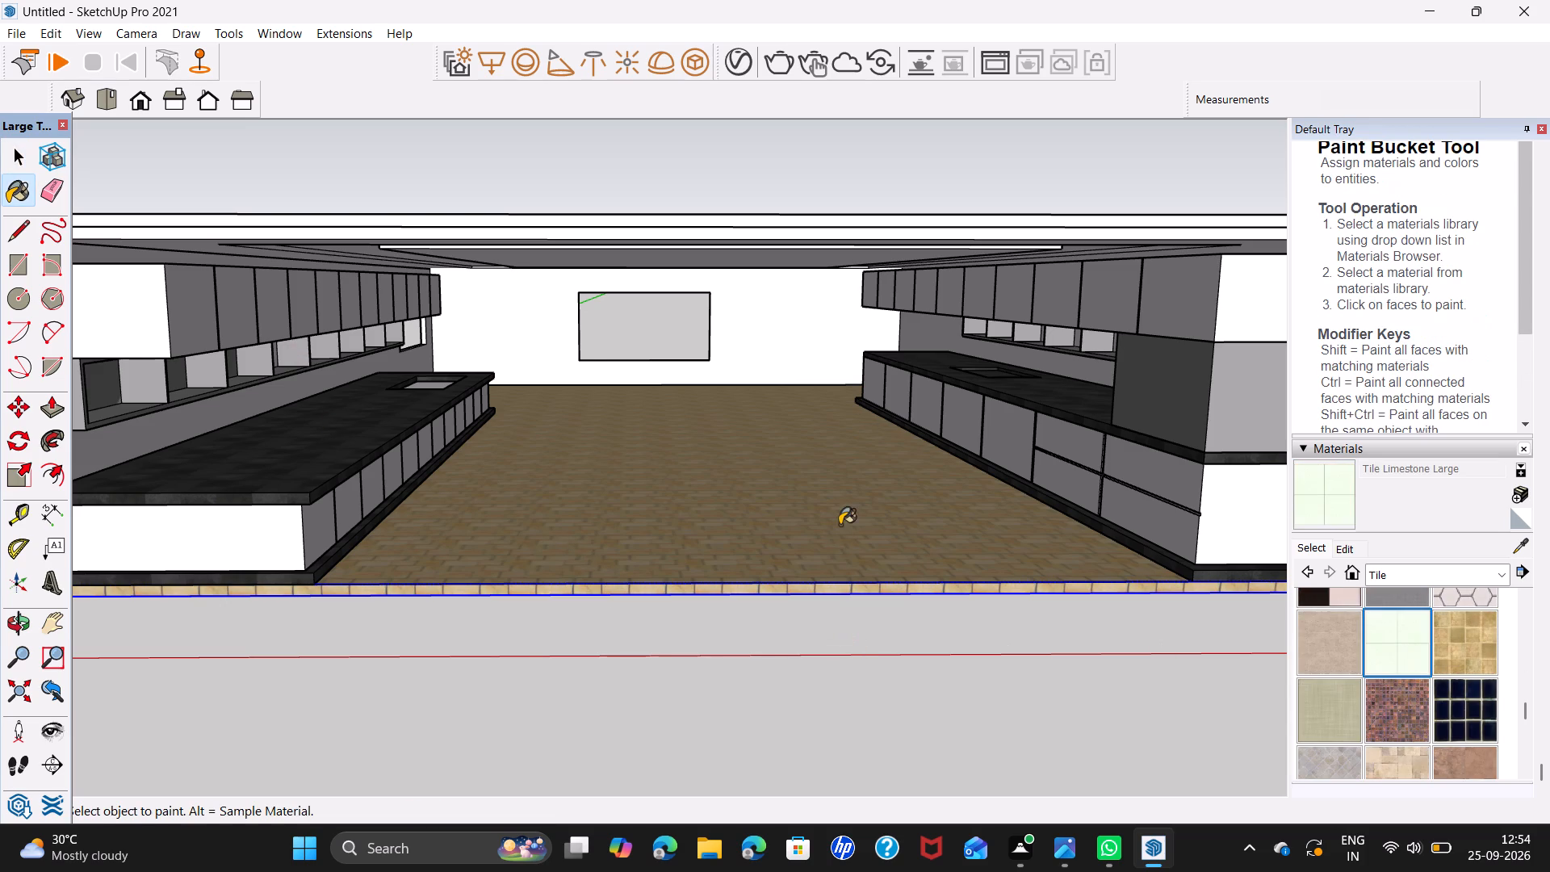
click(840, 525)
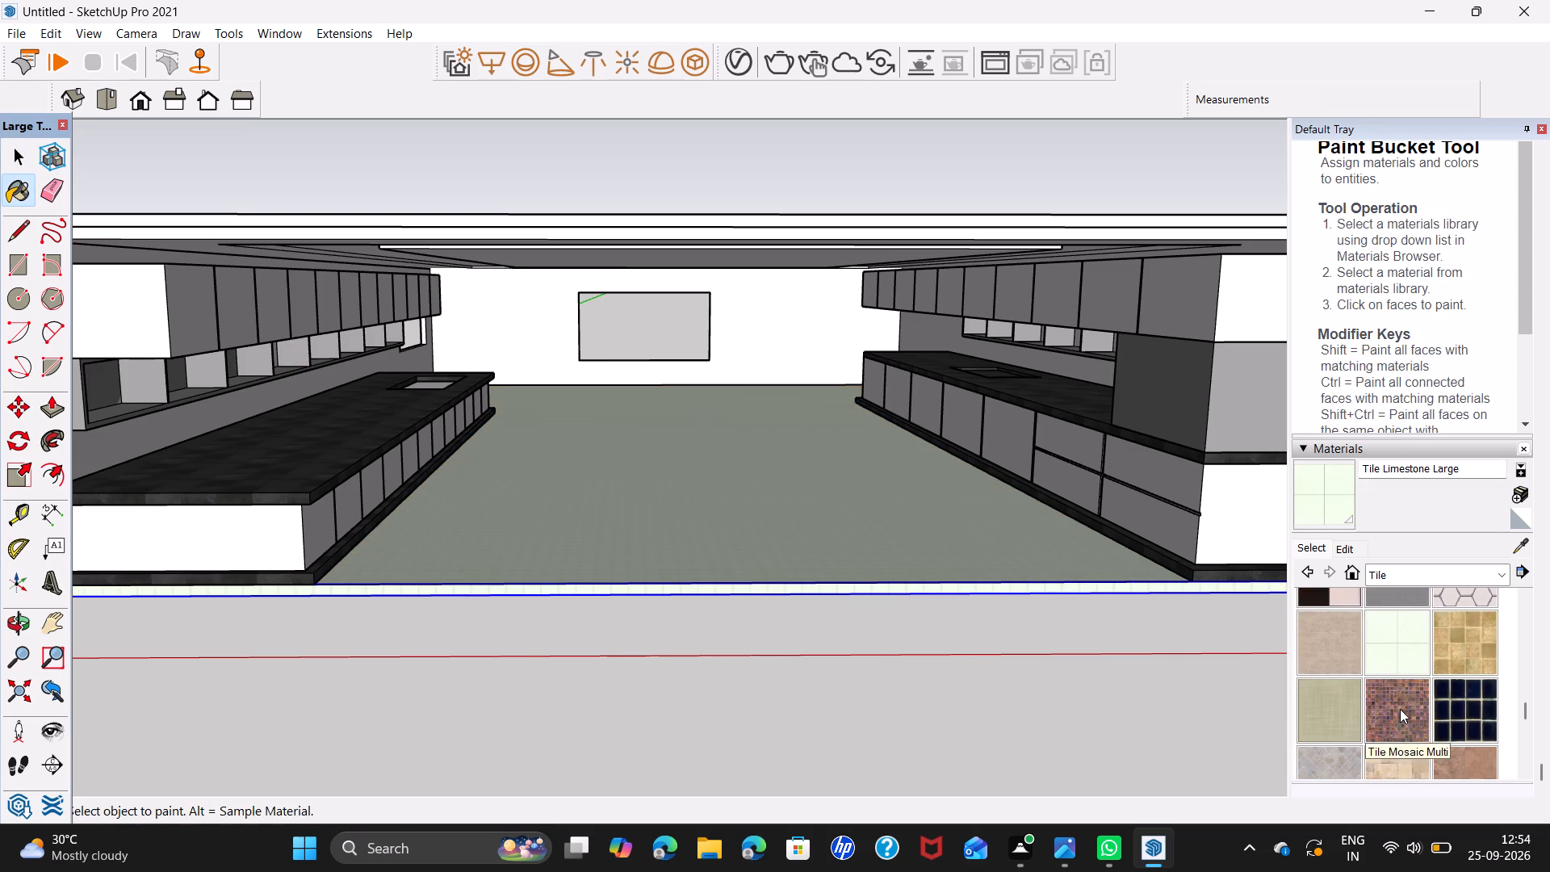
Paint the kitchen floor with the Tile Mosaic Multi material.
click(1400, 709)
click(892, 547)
Paint the kitchen floor with the original library Wood Square Tile 01 material.
scroll(1366, 692, down, 1)
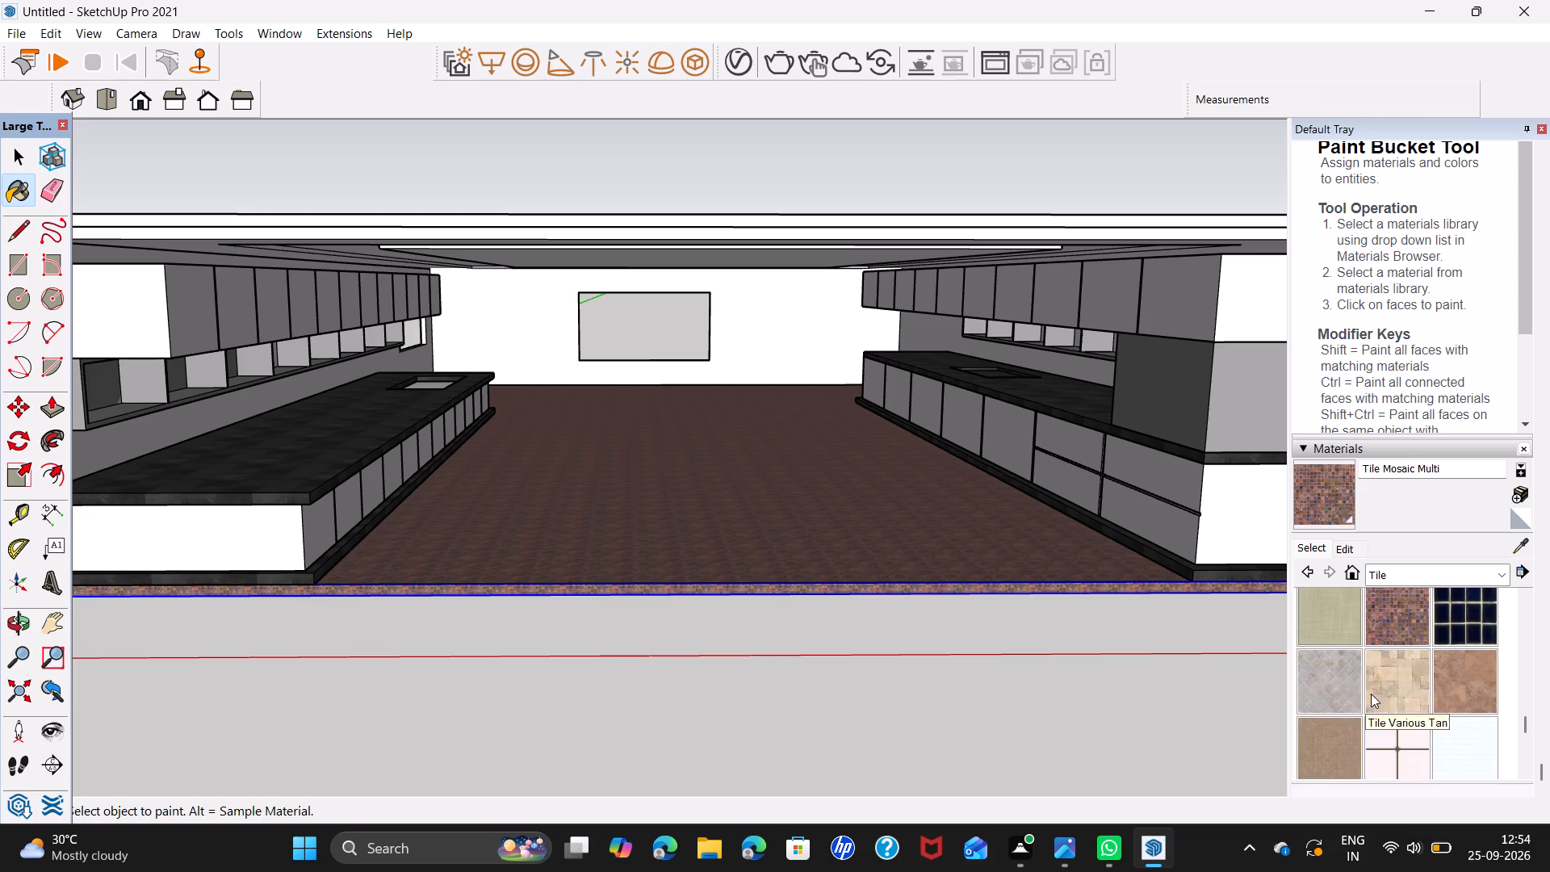
scroll(1371, 694, down, 2)
click(1332, 626)
click(844, 536)
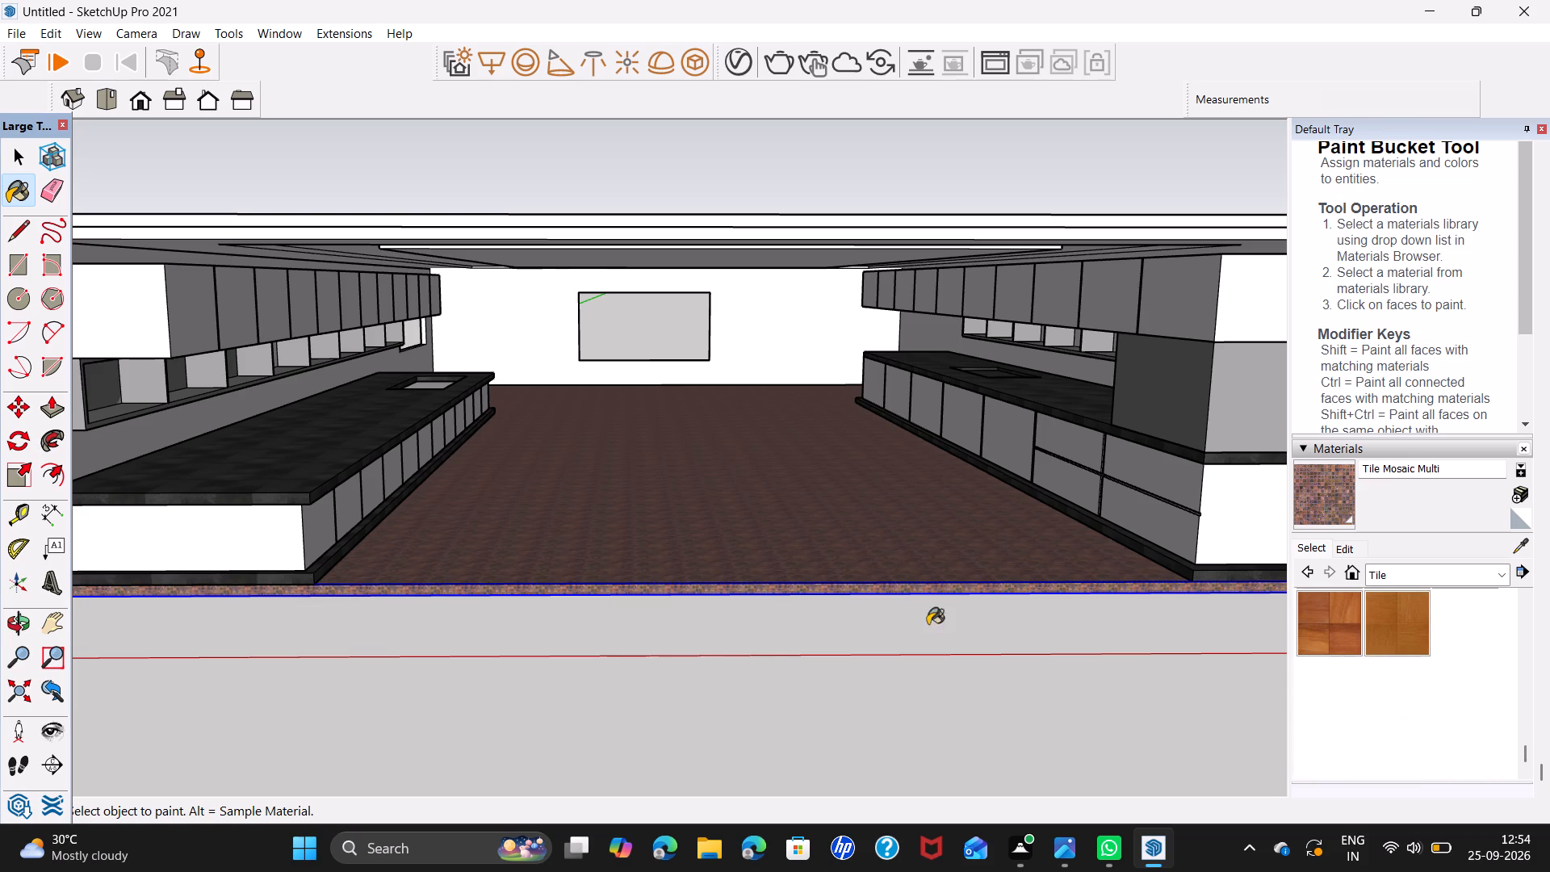
click(908, 526)
click(1331, 636)
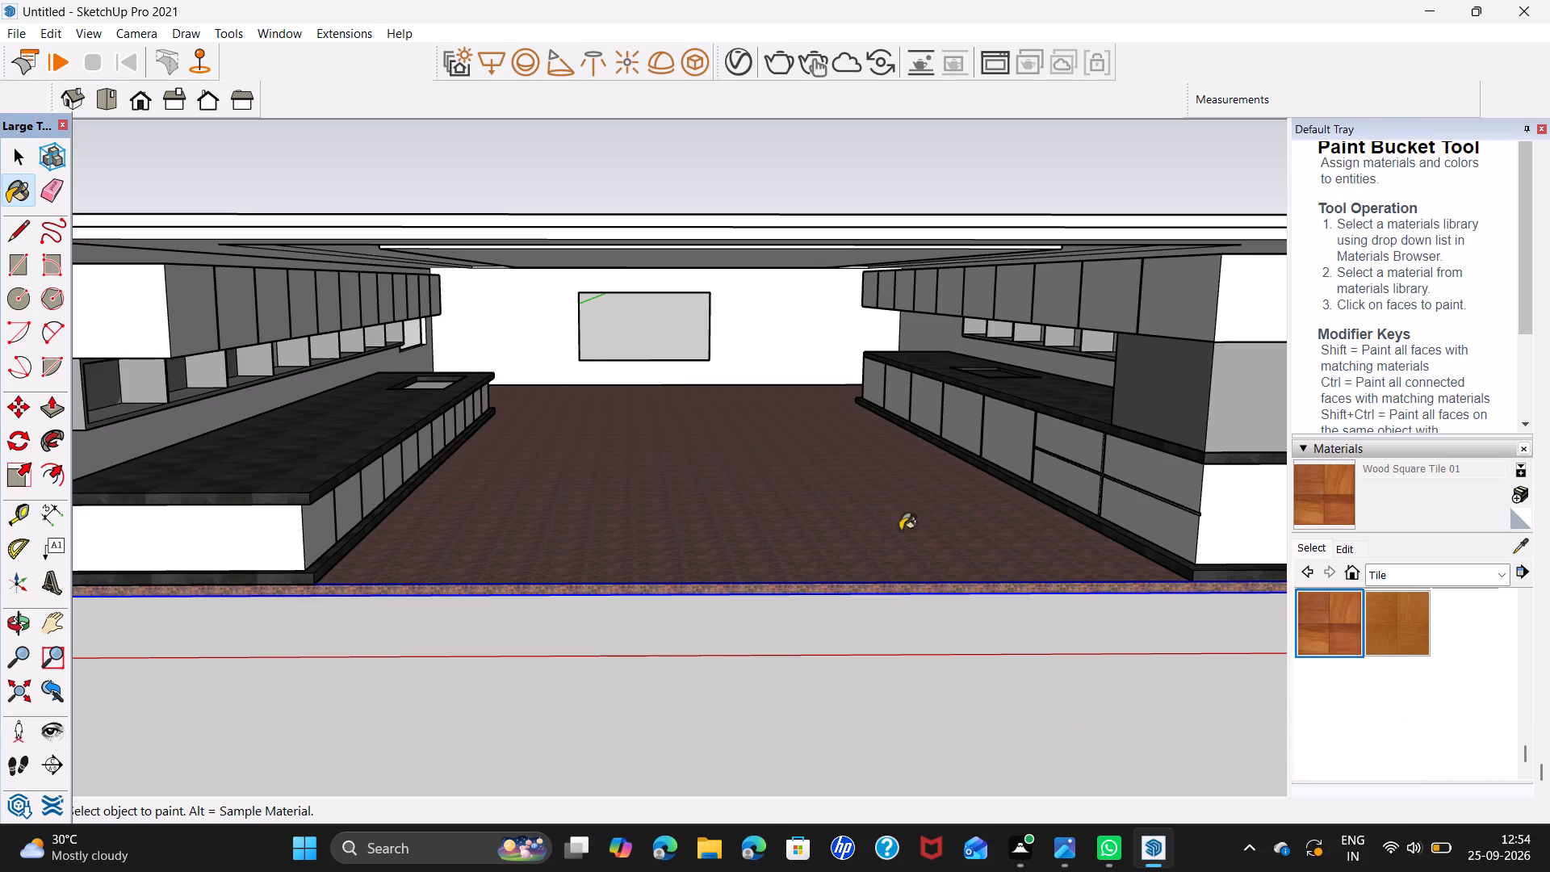
click(877, 525)
key(space)
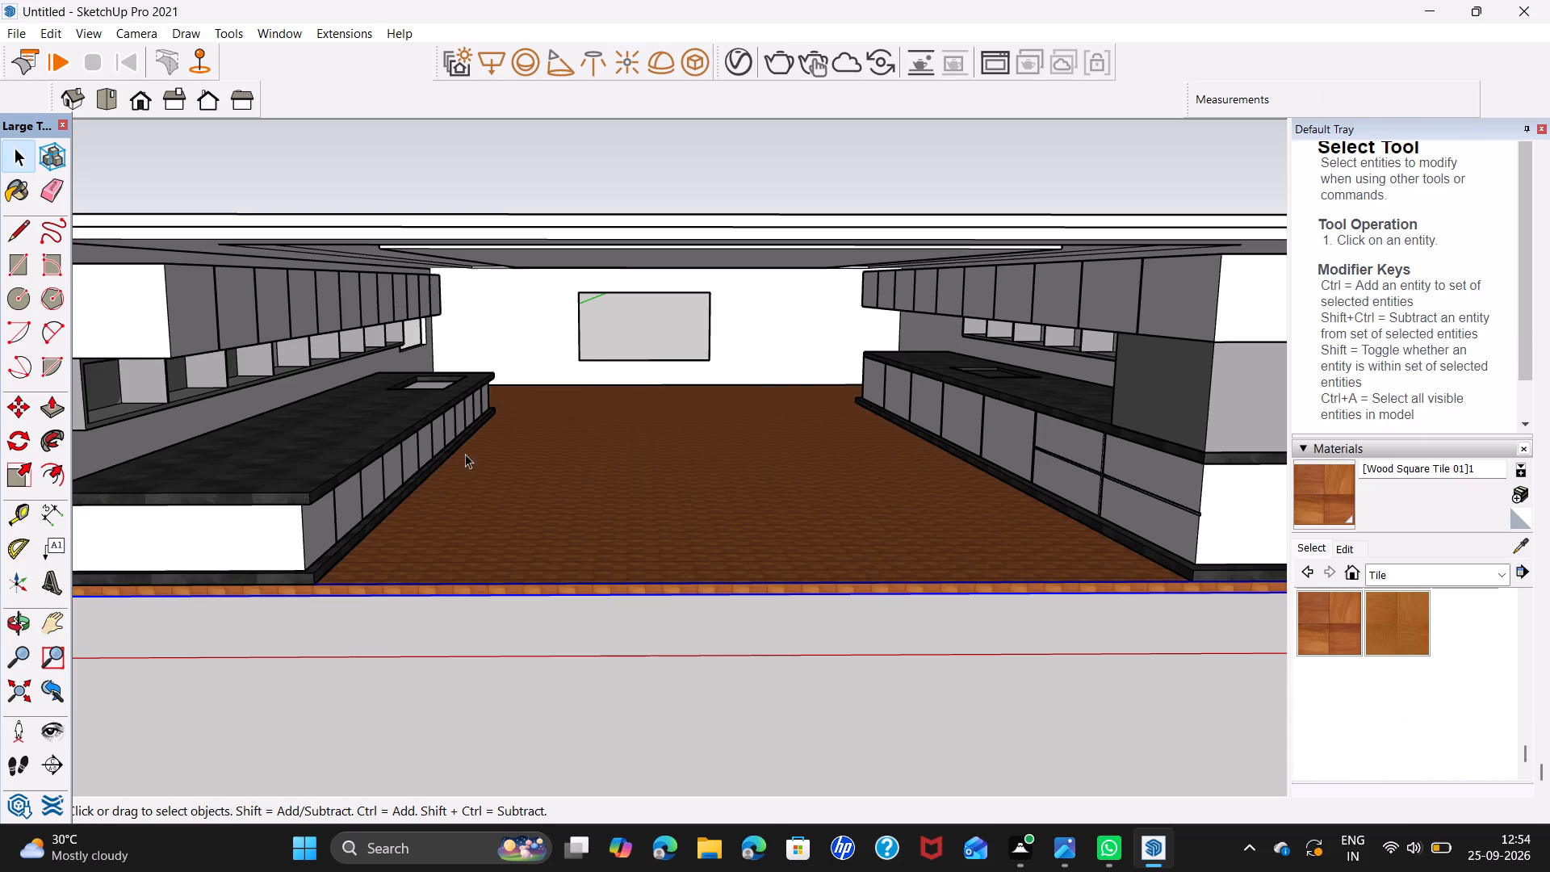
Paint the upper and lower cabinet fronts with 0007_MistyRose from the Colors-Named material collection.
scroll(128, 269, up, 3)
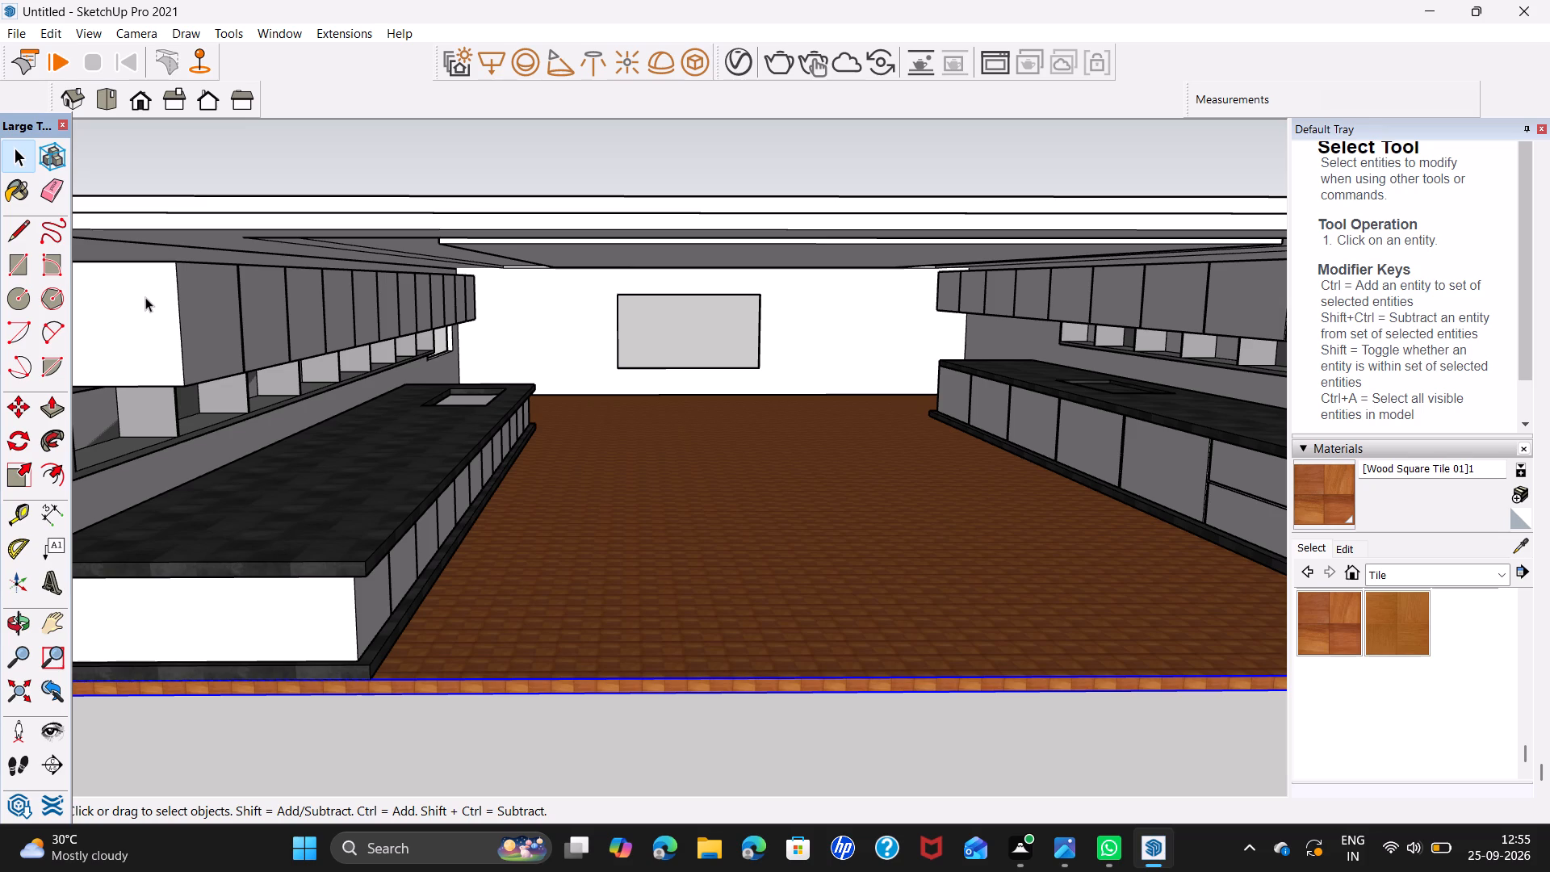
scroll(178, 344, down, 2)
scroll(367, 357, down, 3)
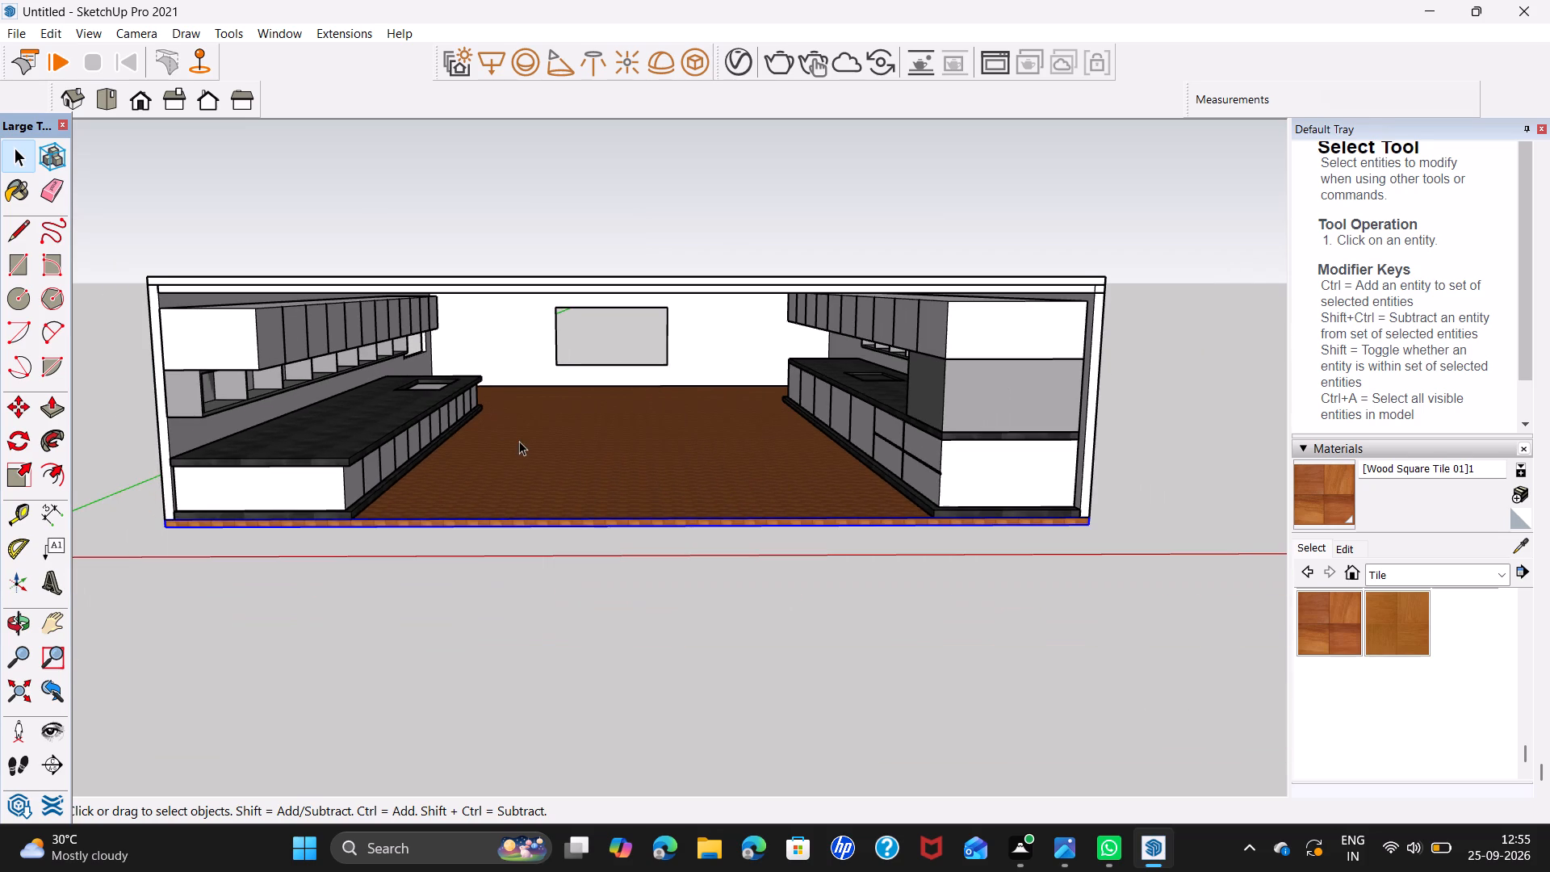
middle_drag(522, 445, 513, 400)
scroll(513, 400, up, 1)
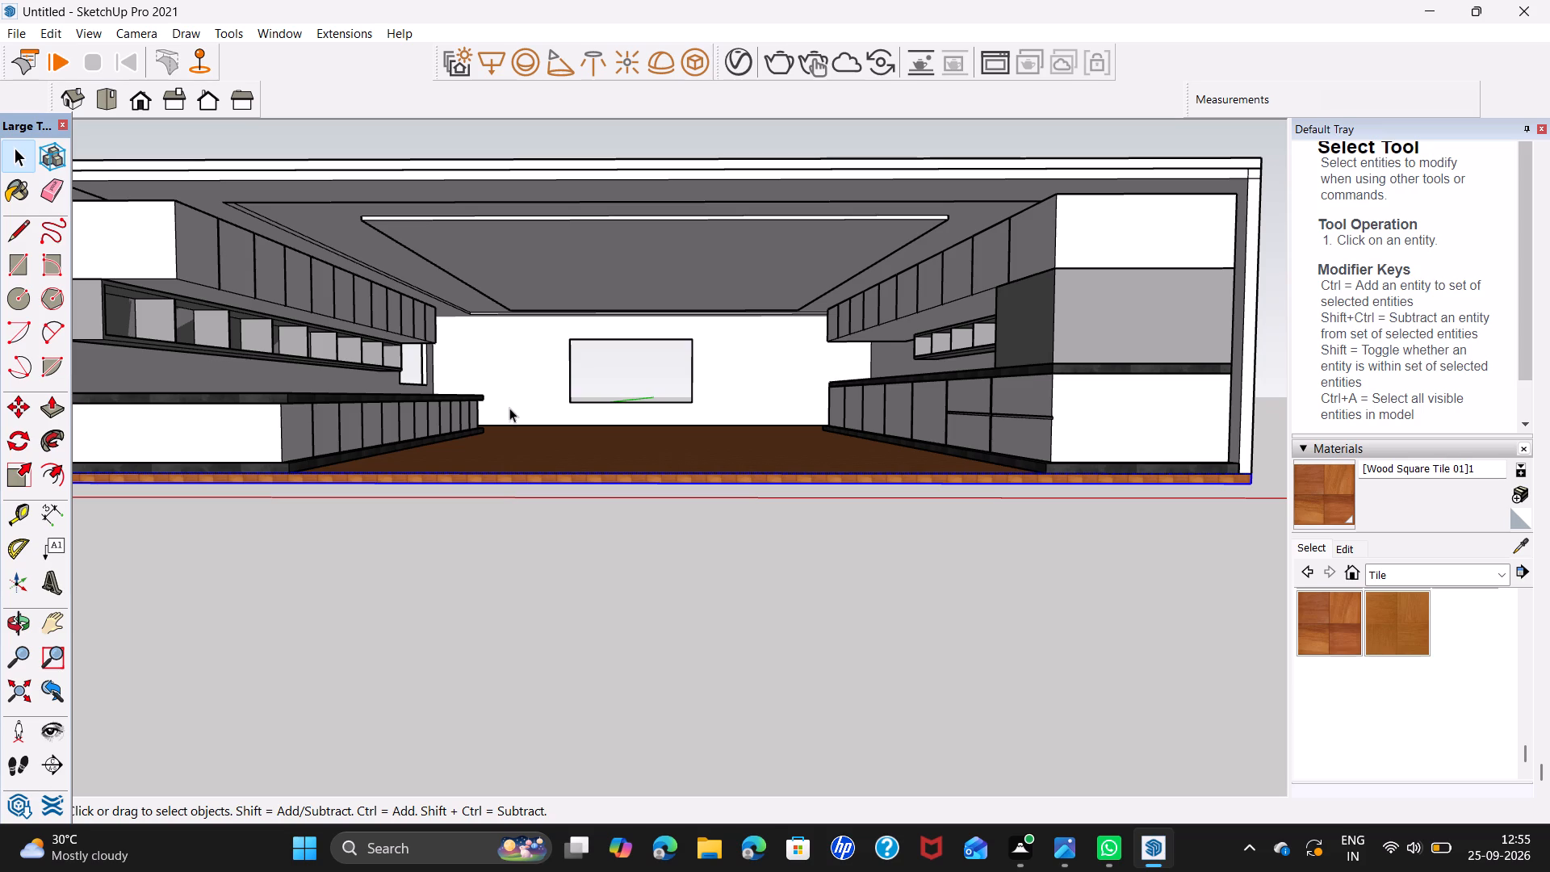
scroll(352, 373, down, 1)
middle_drag(261, 382, 198, 426)
middle_drag(200, 405, 480, 415)
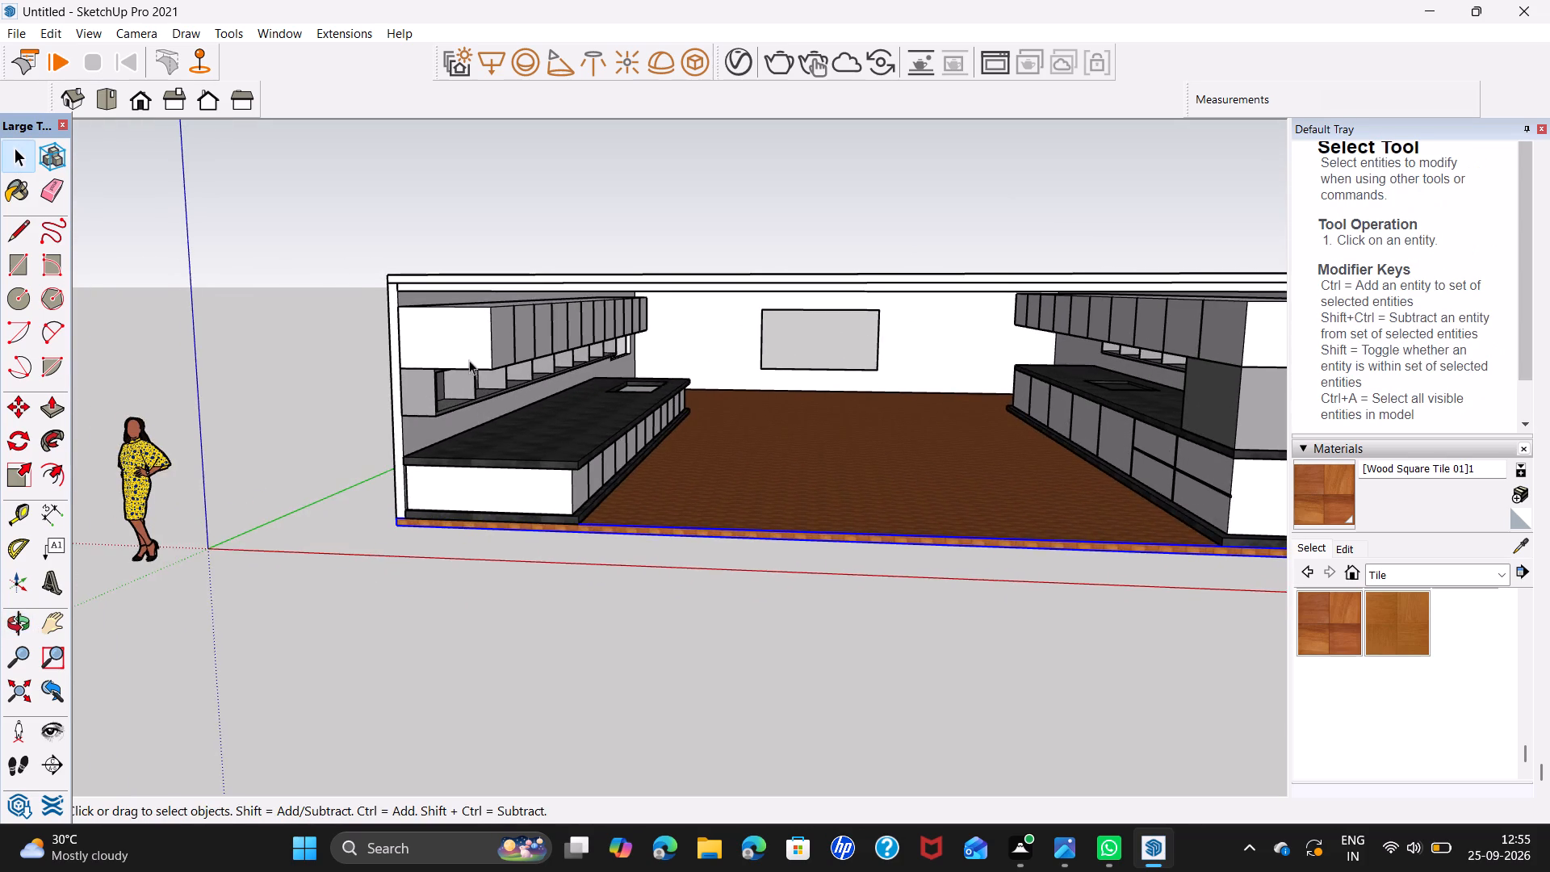
scroll(467, 344, up, 6)
middle_drag(600, 411, 492, 408)
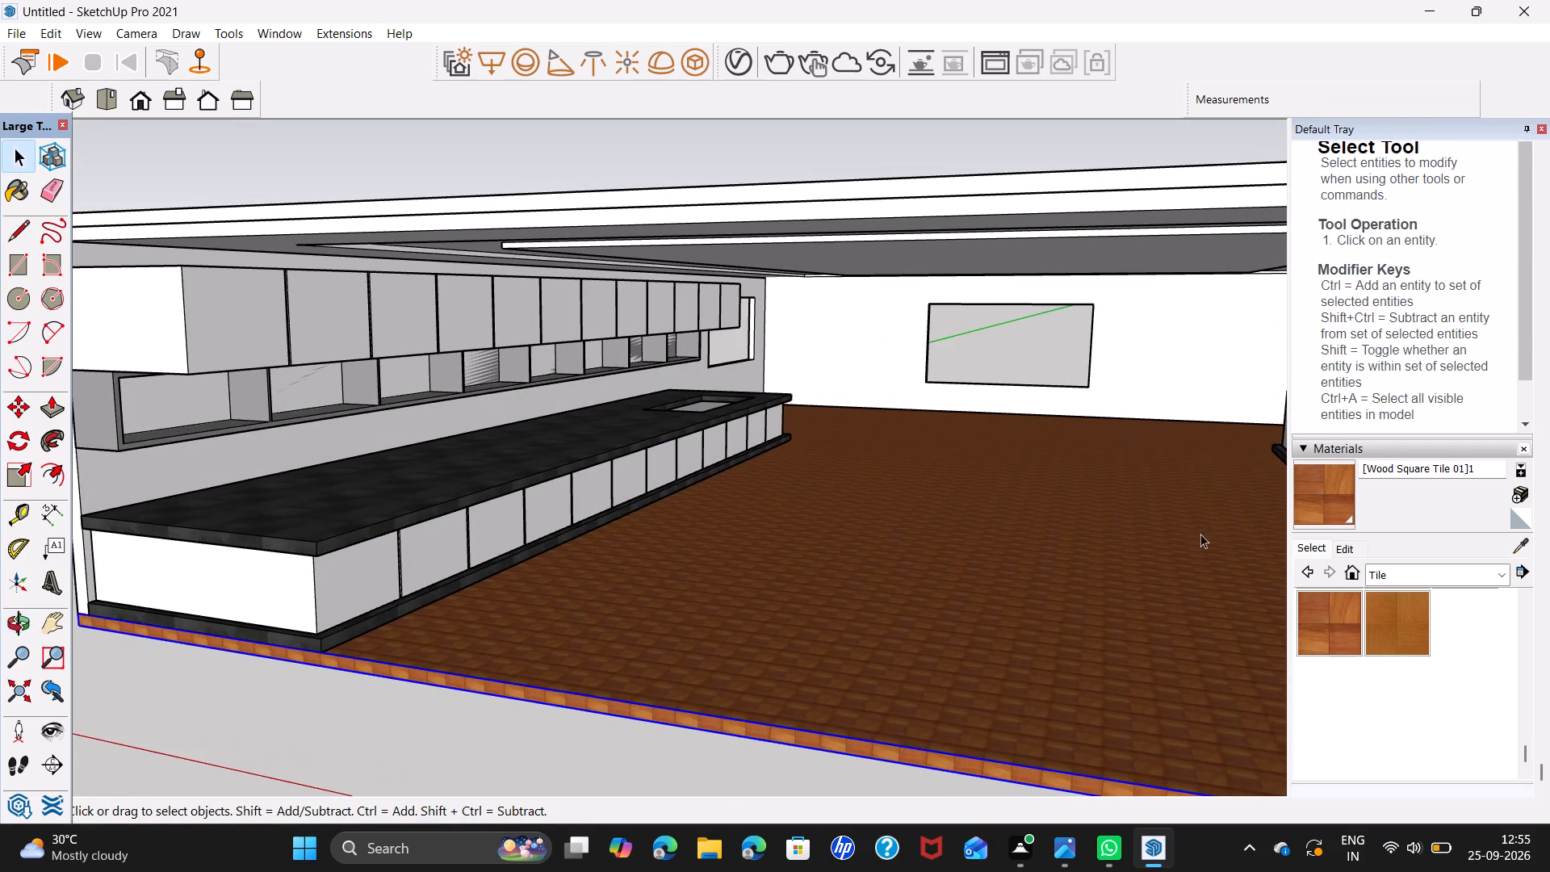
click(1501, 571)
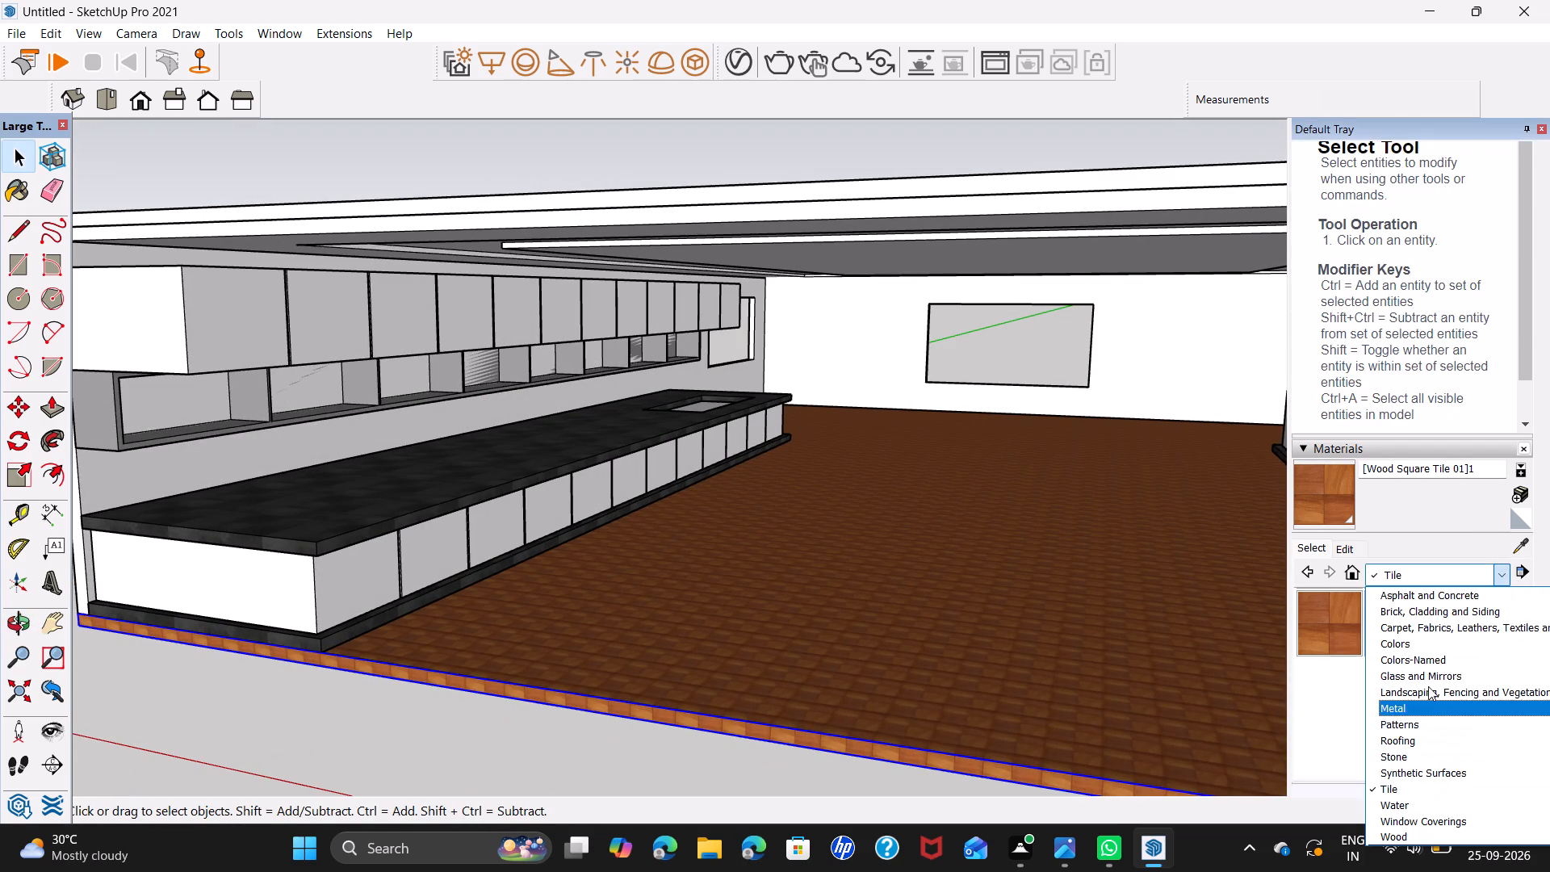
click(1433, 658)
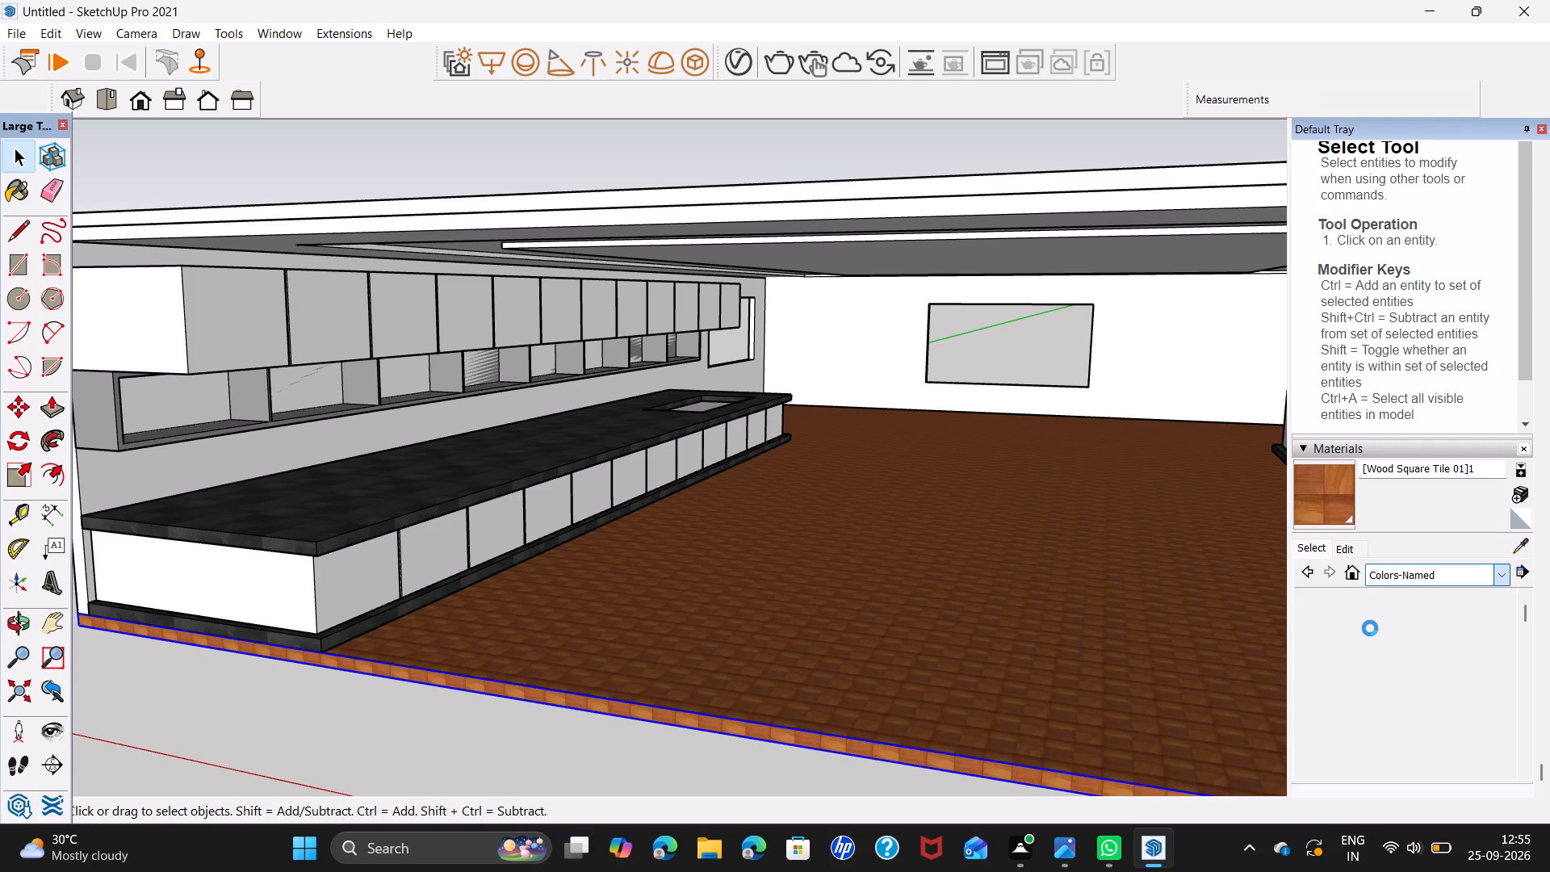
scroll(1372, 657, down, 1)
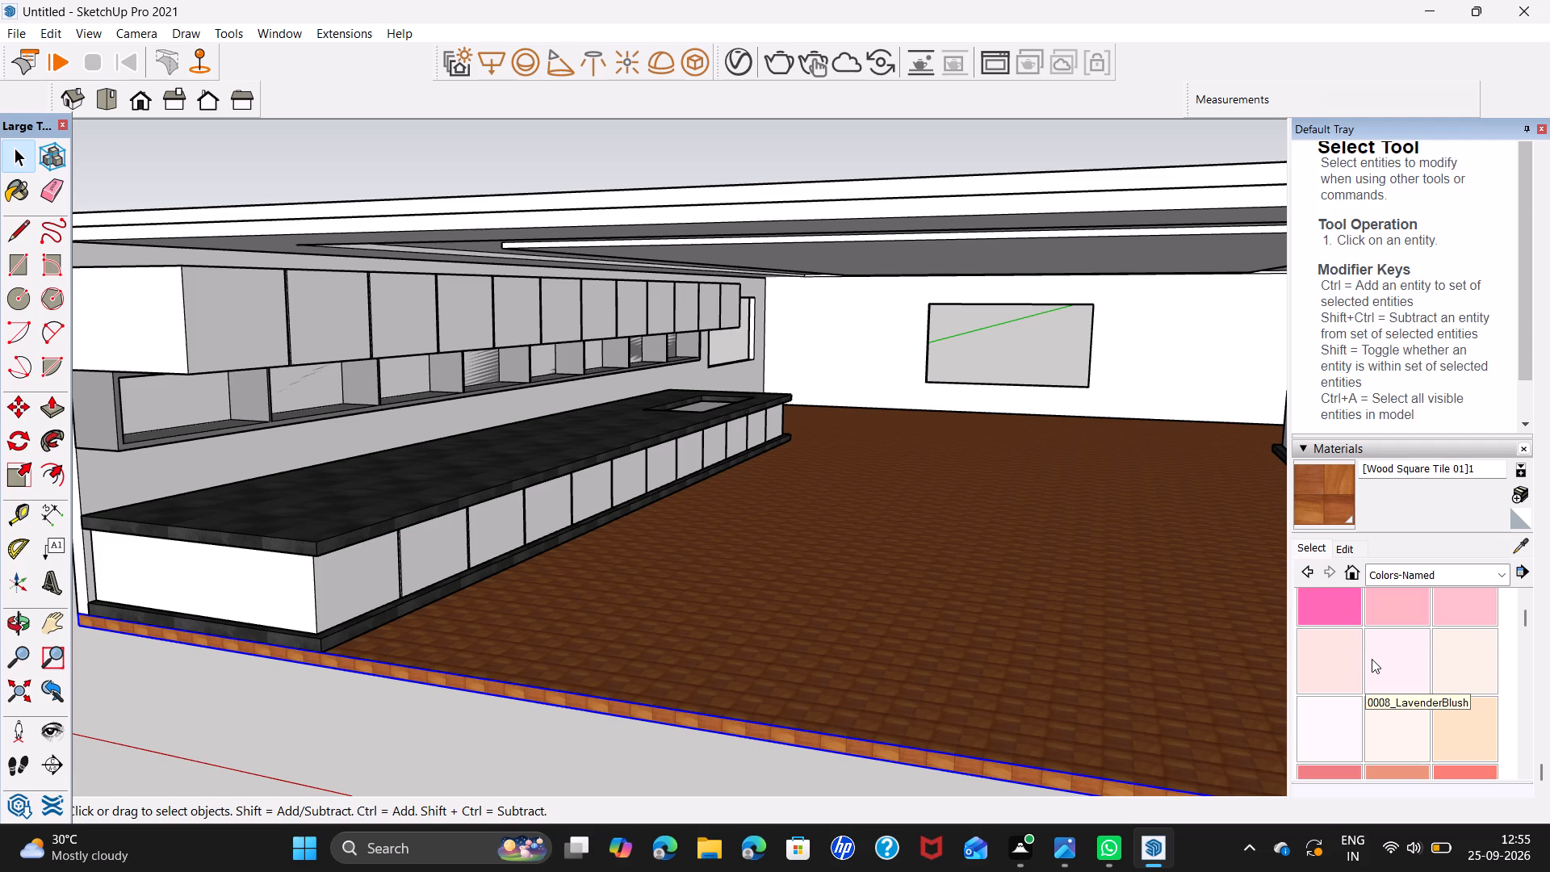
click(1344, 675)
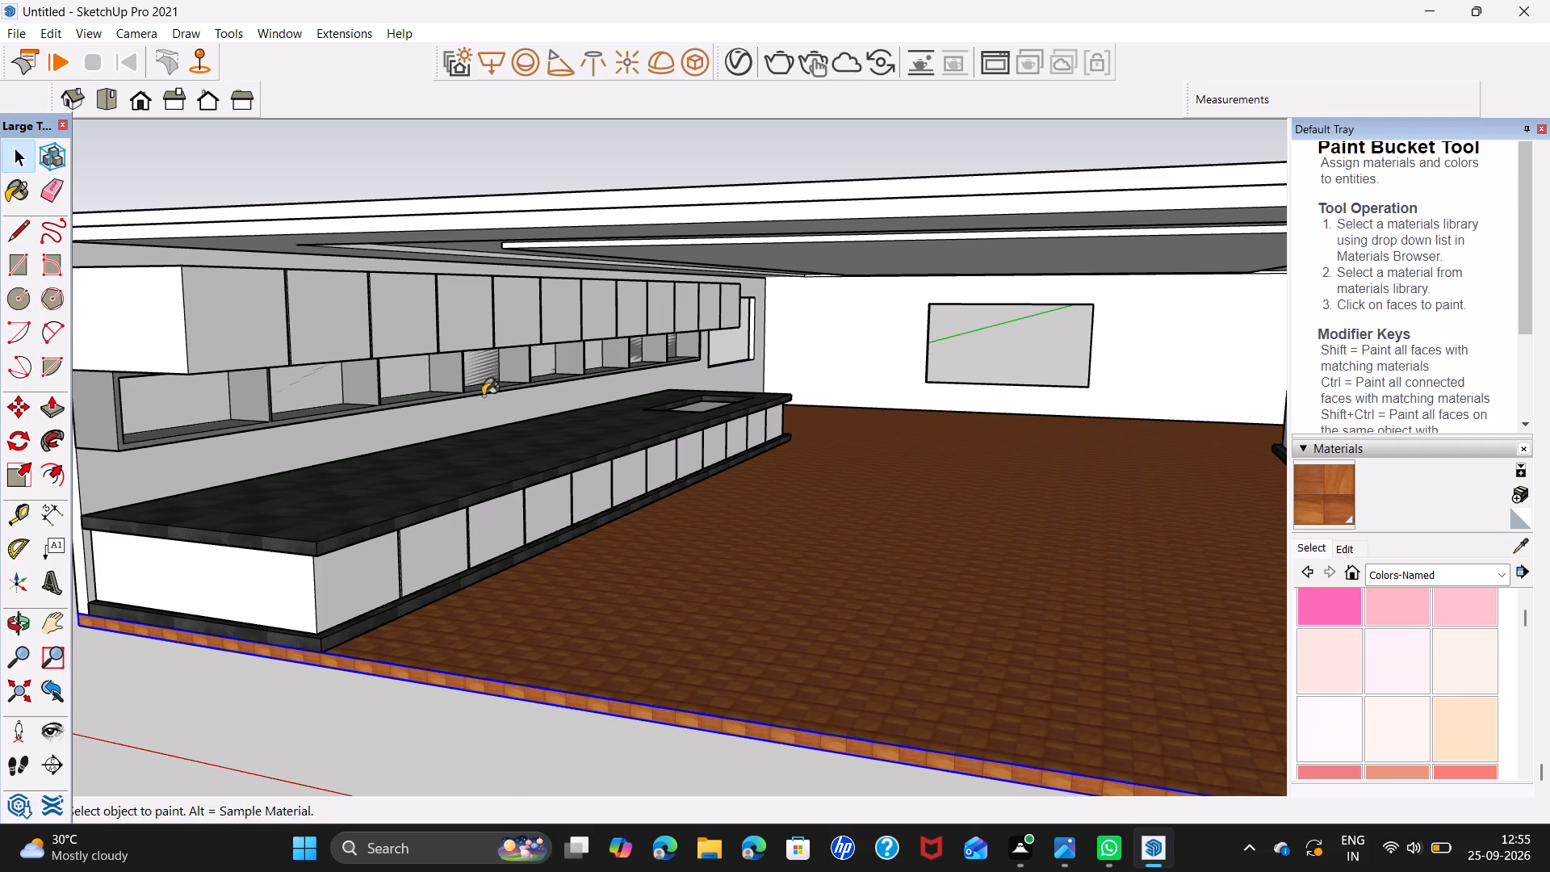
click(268, 332)
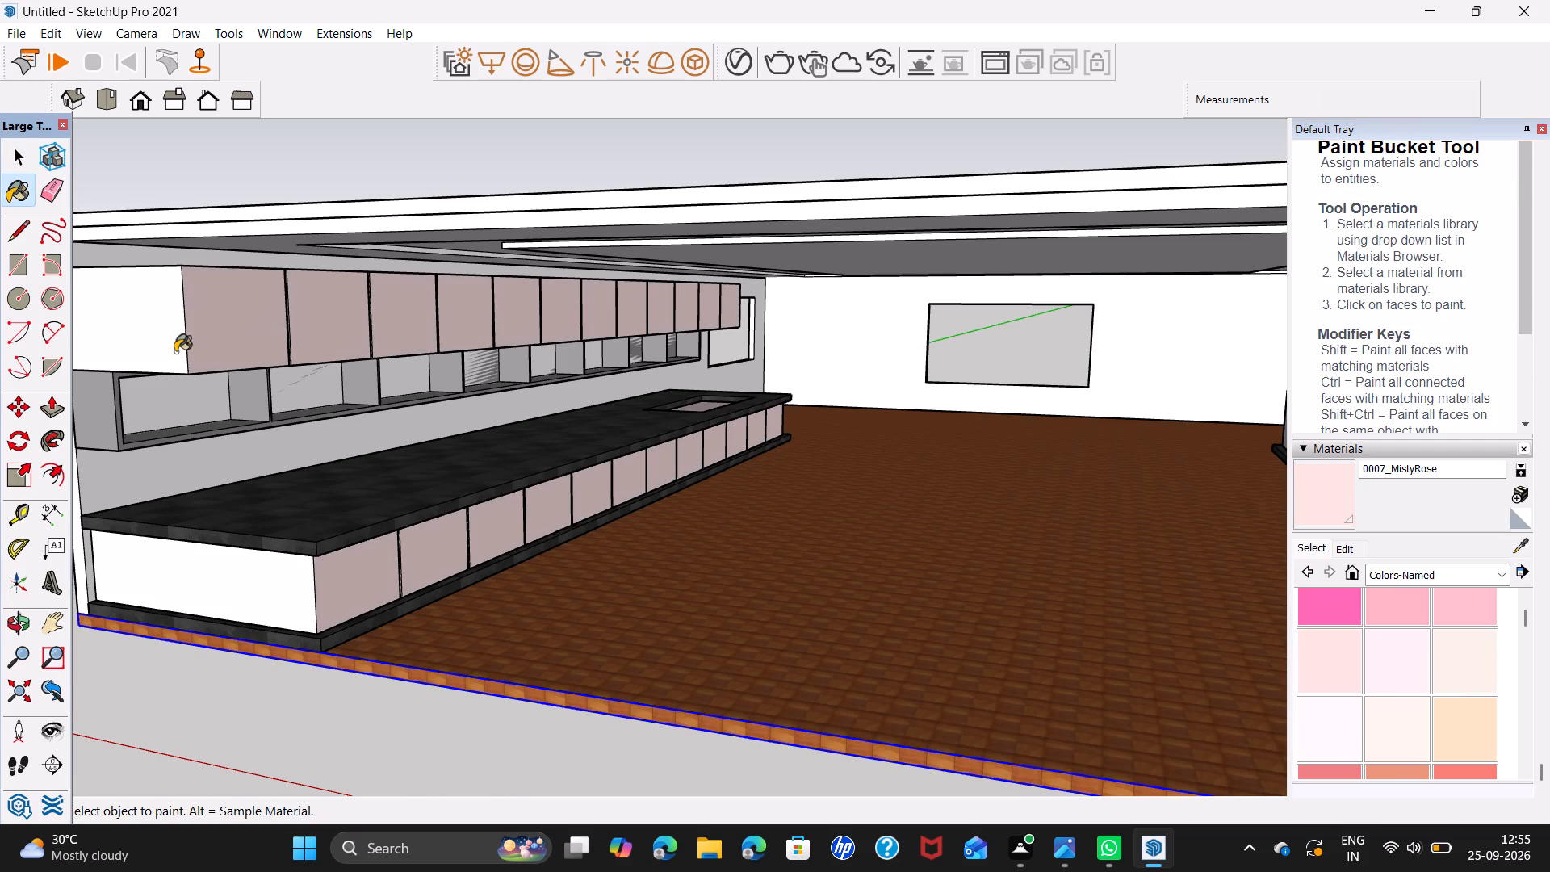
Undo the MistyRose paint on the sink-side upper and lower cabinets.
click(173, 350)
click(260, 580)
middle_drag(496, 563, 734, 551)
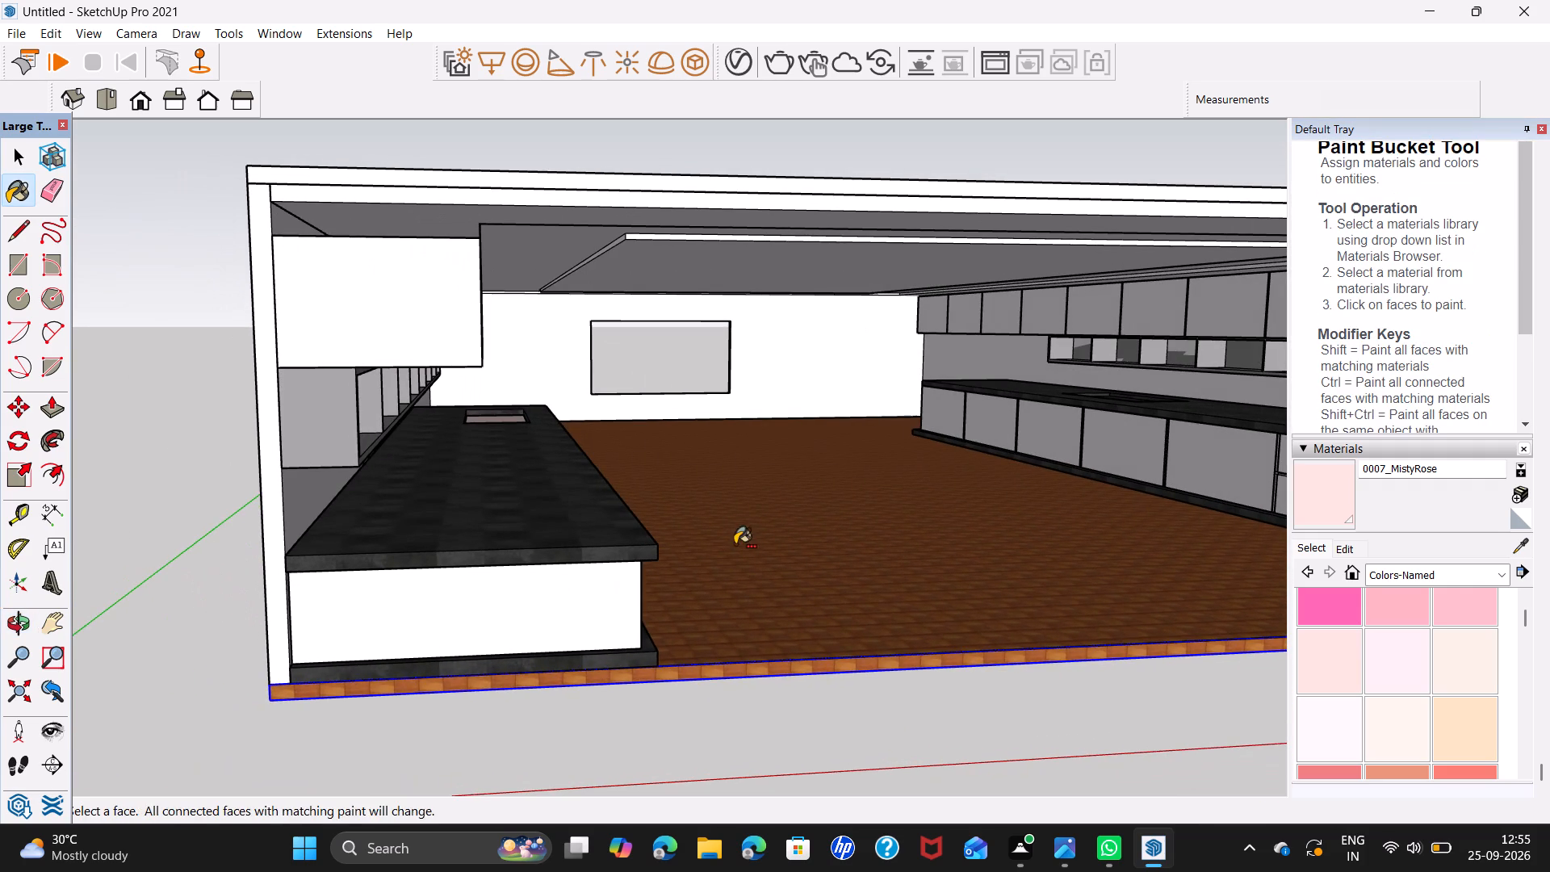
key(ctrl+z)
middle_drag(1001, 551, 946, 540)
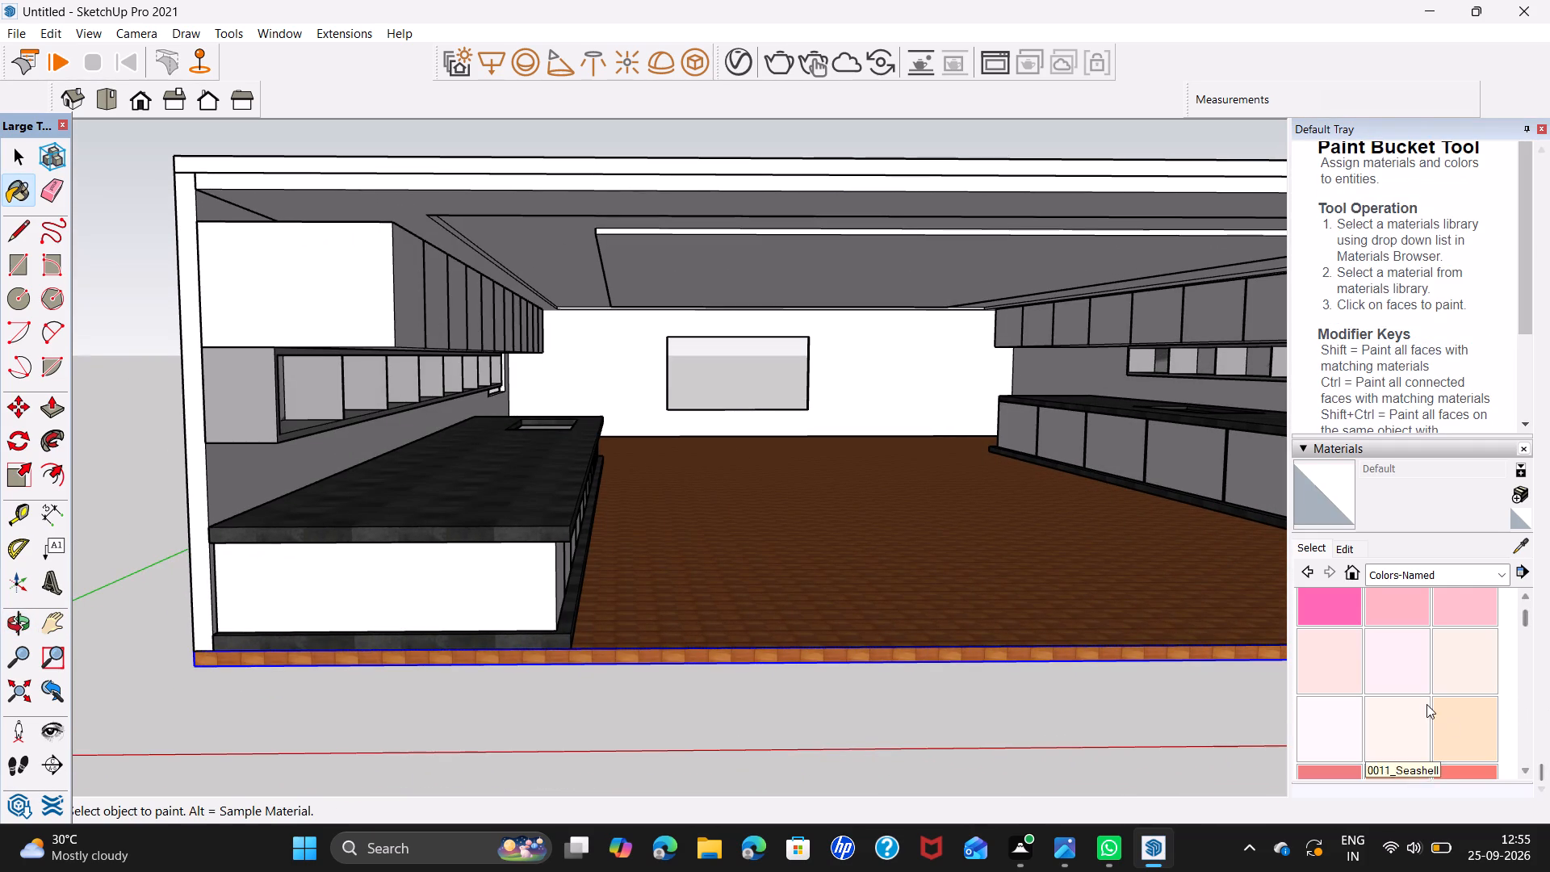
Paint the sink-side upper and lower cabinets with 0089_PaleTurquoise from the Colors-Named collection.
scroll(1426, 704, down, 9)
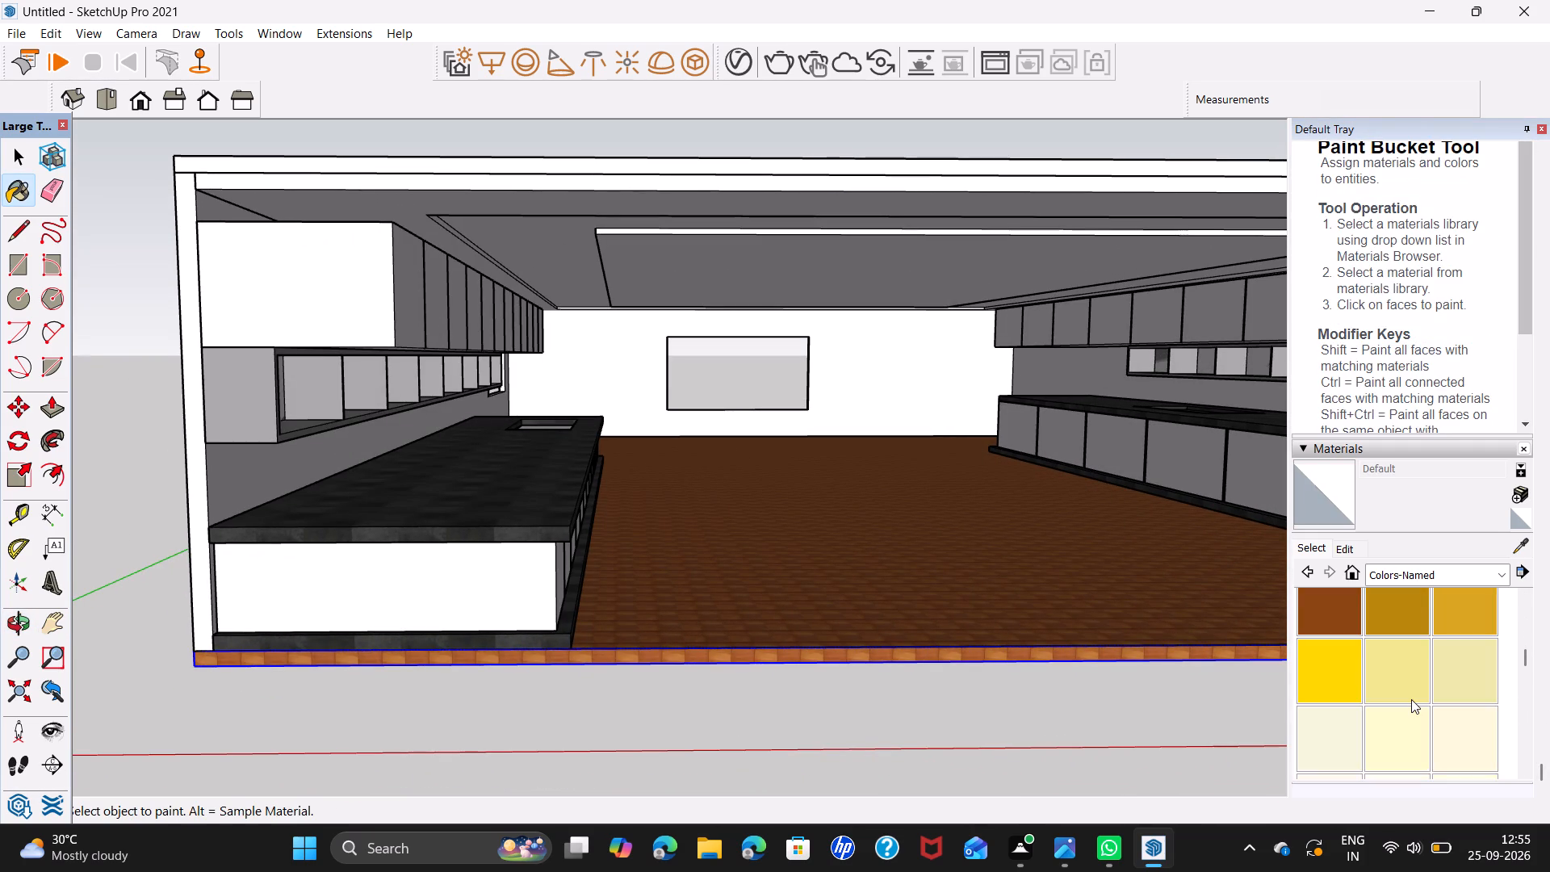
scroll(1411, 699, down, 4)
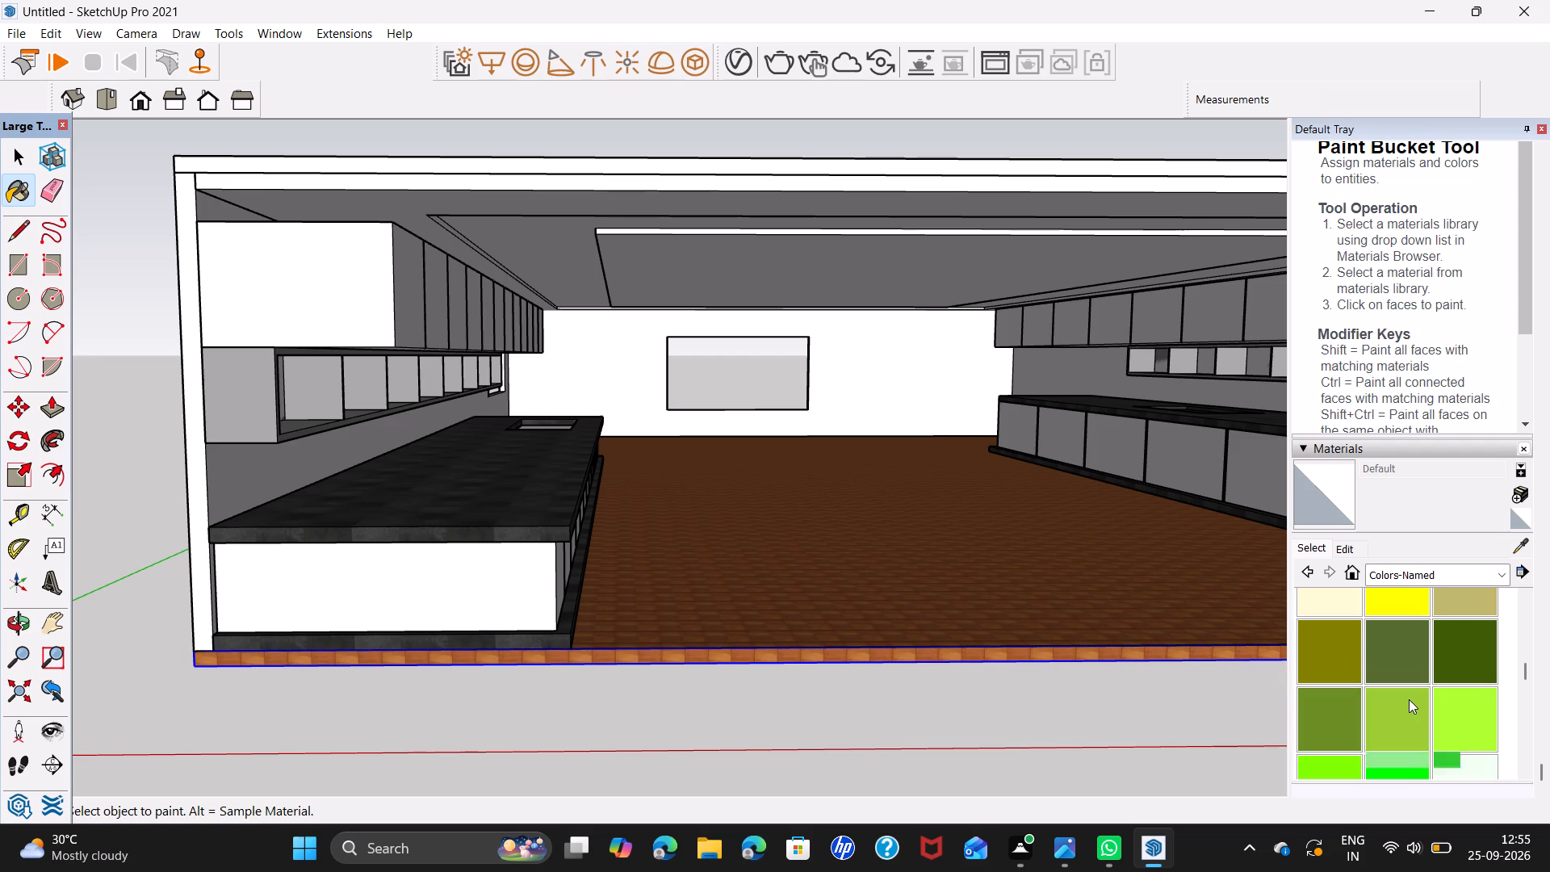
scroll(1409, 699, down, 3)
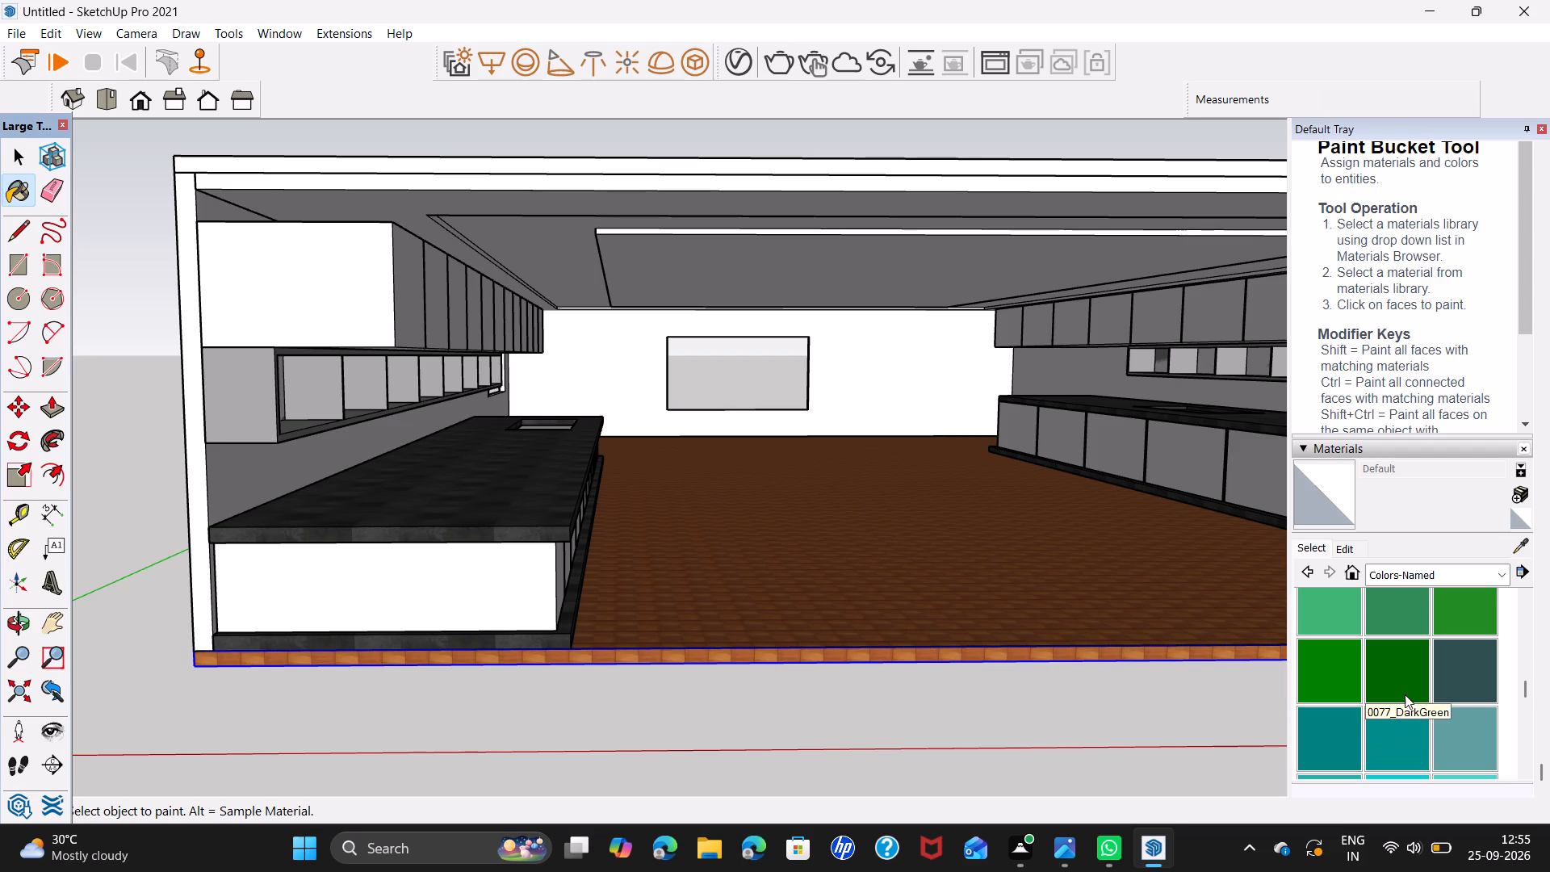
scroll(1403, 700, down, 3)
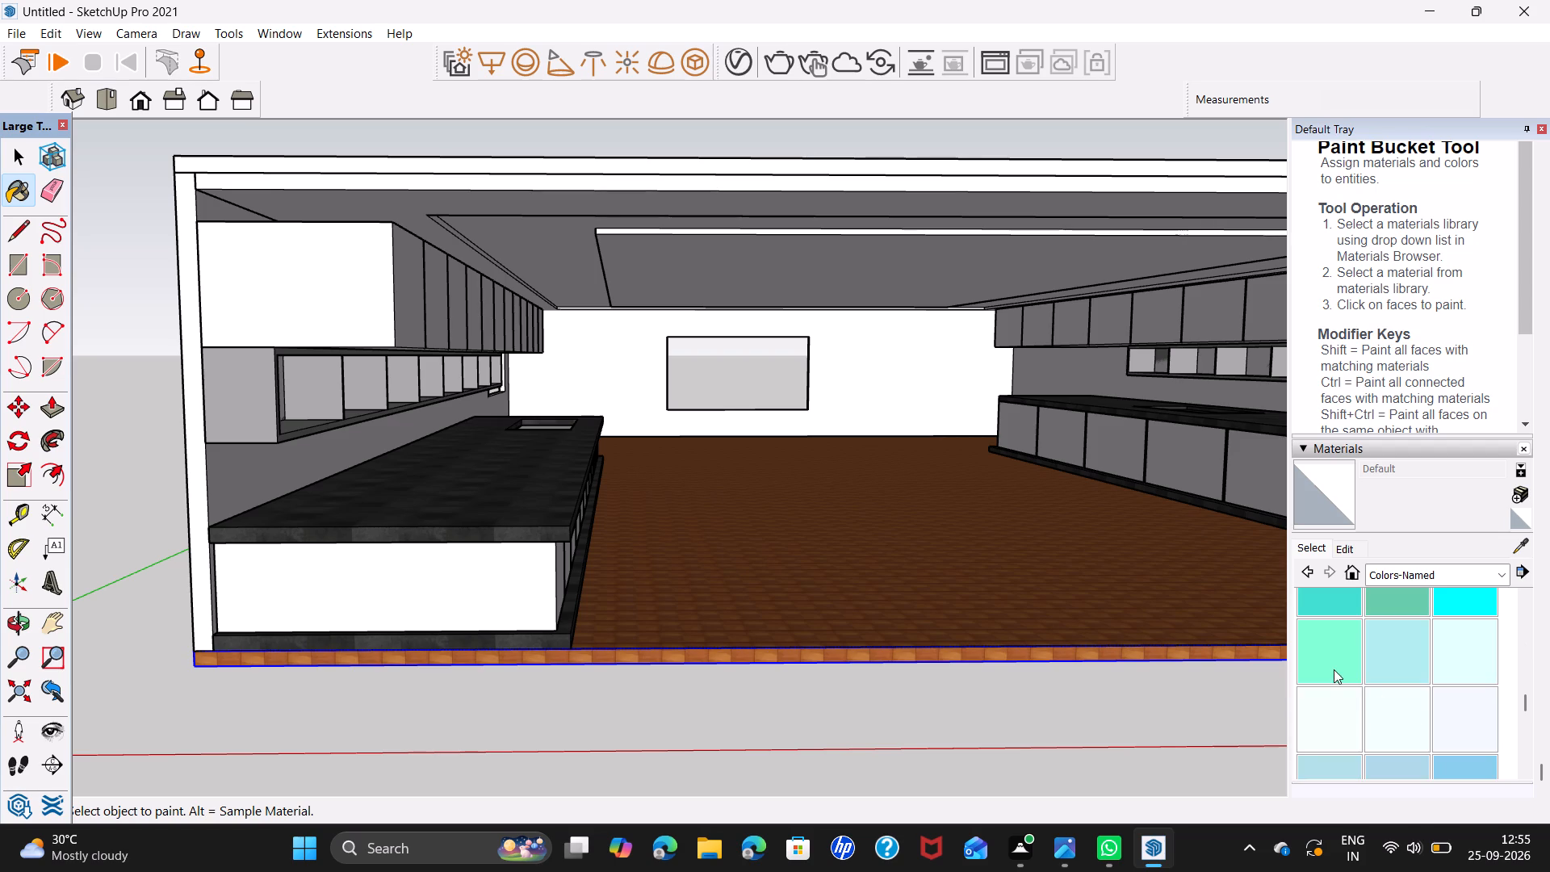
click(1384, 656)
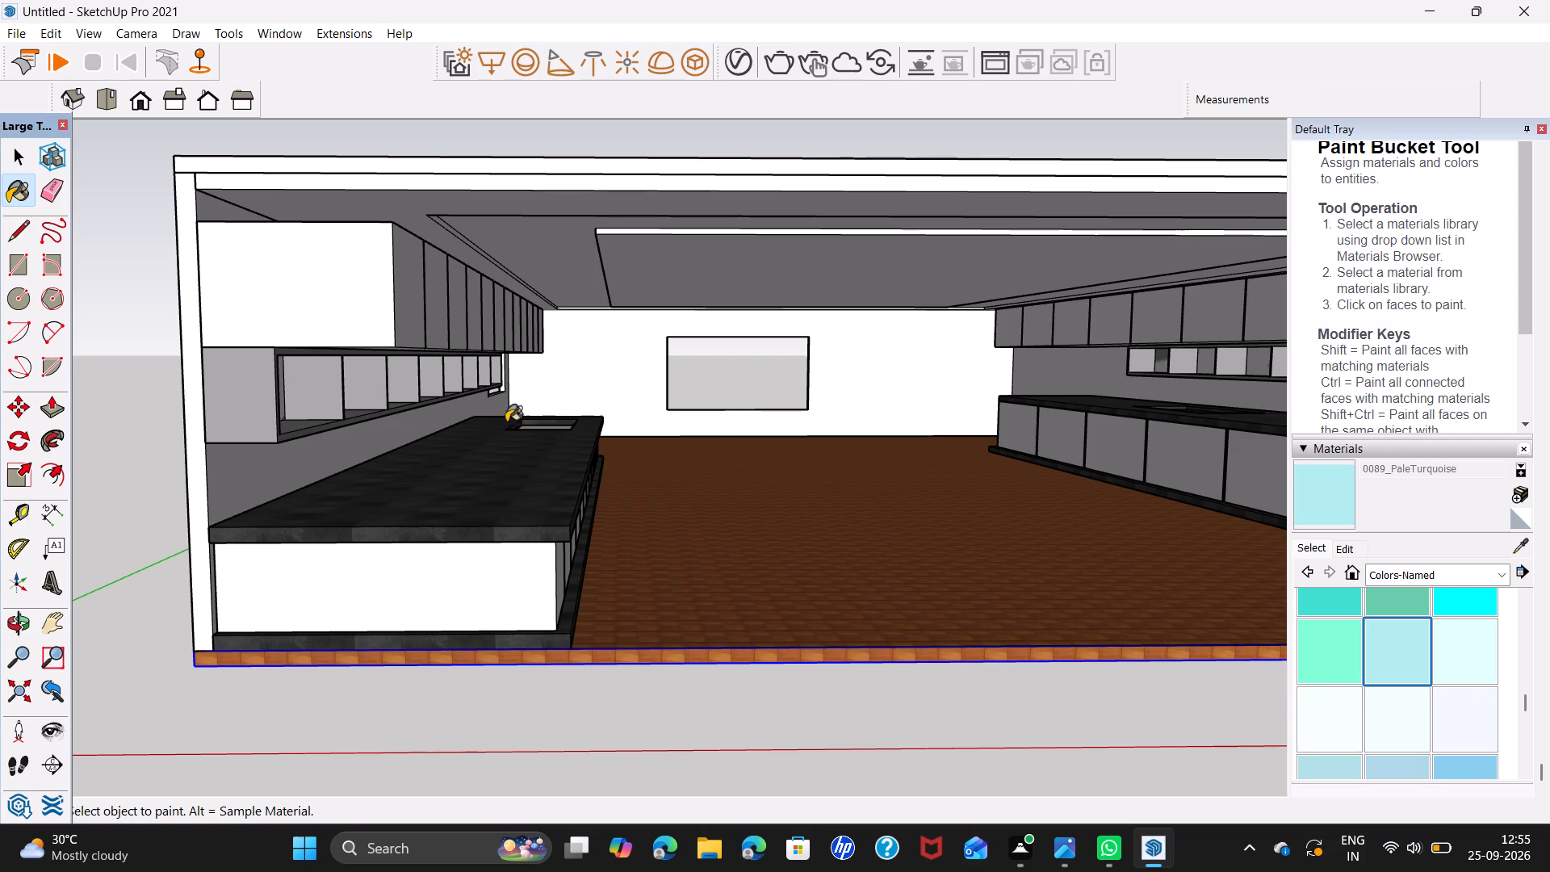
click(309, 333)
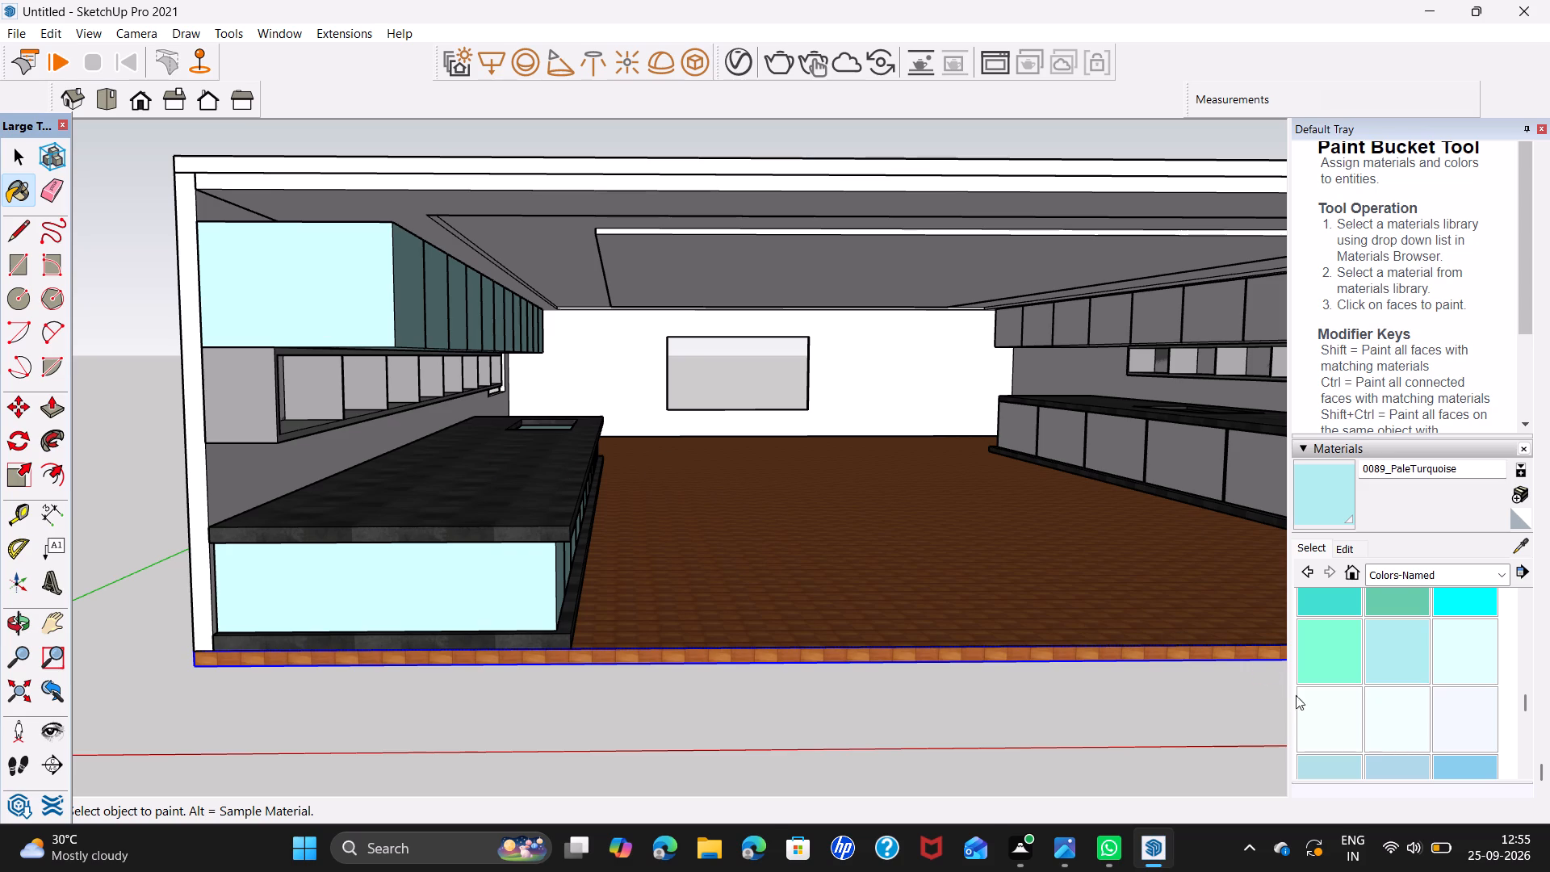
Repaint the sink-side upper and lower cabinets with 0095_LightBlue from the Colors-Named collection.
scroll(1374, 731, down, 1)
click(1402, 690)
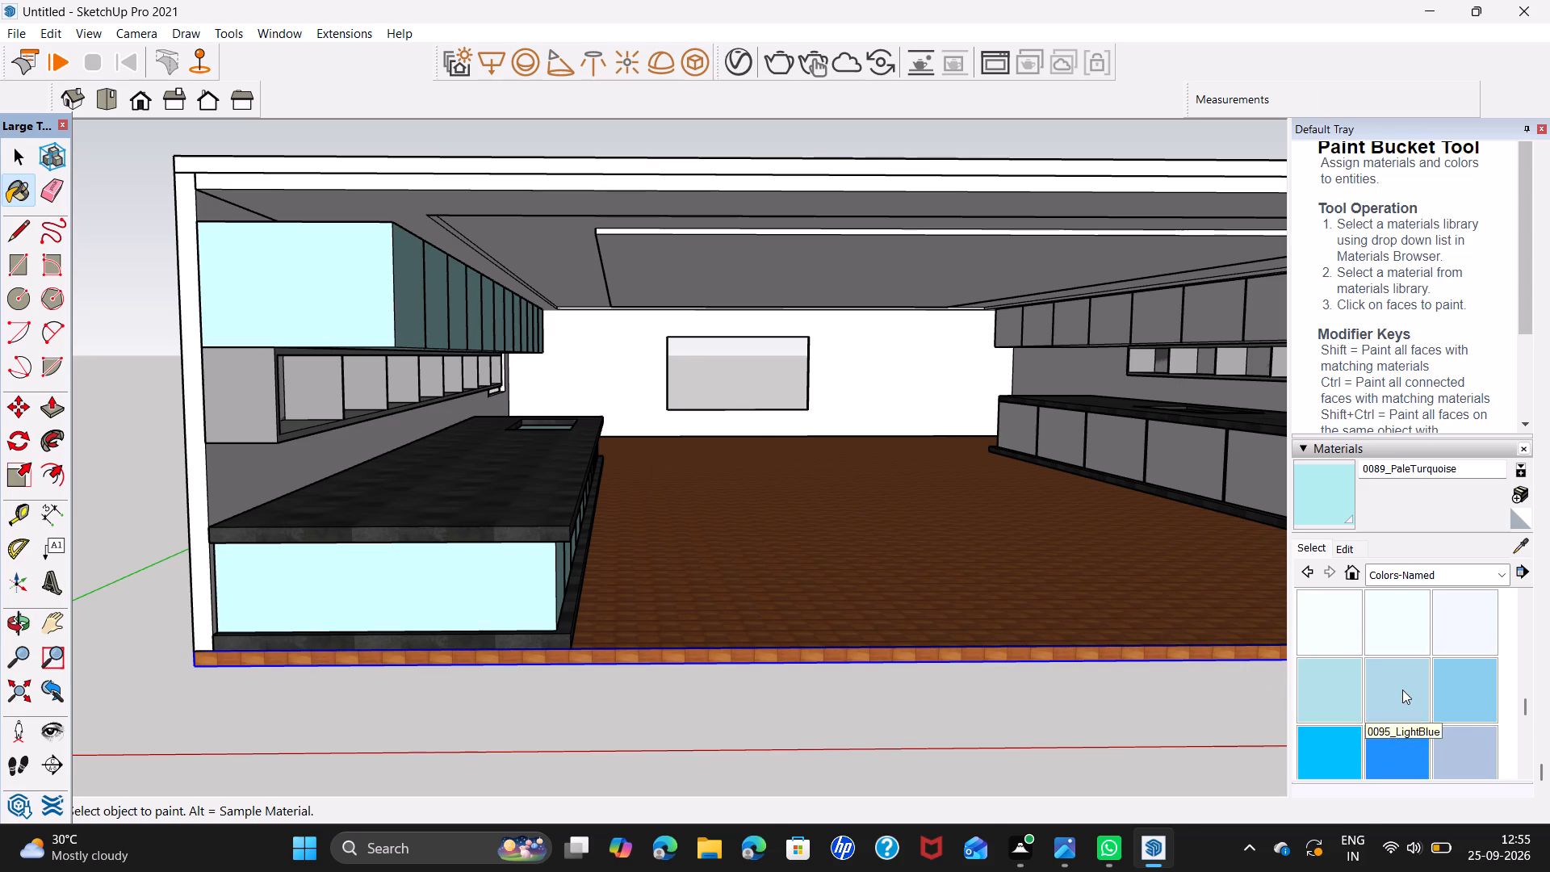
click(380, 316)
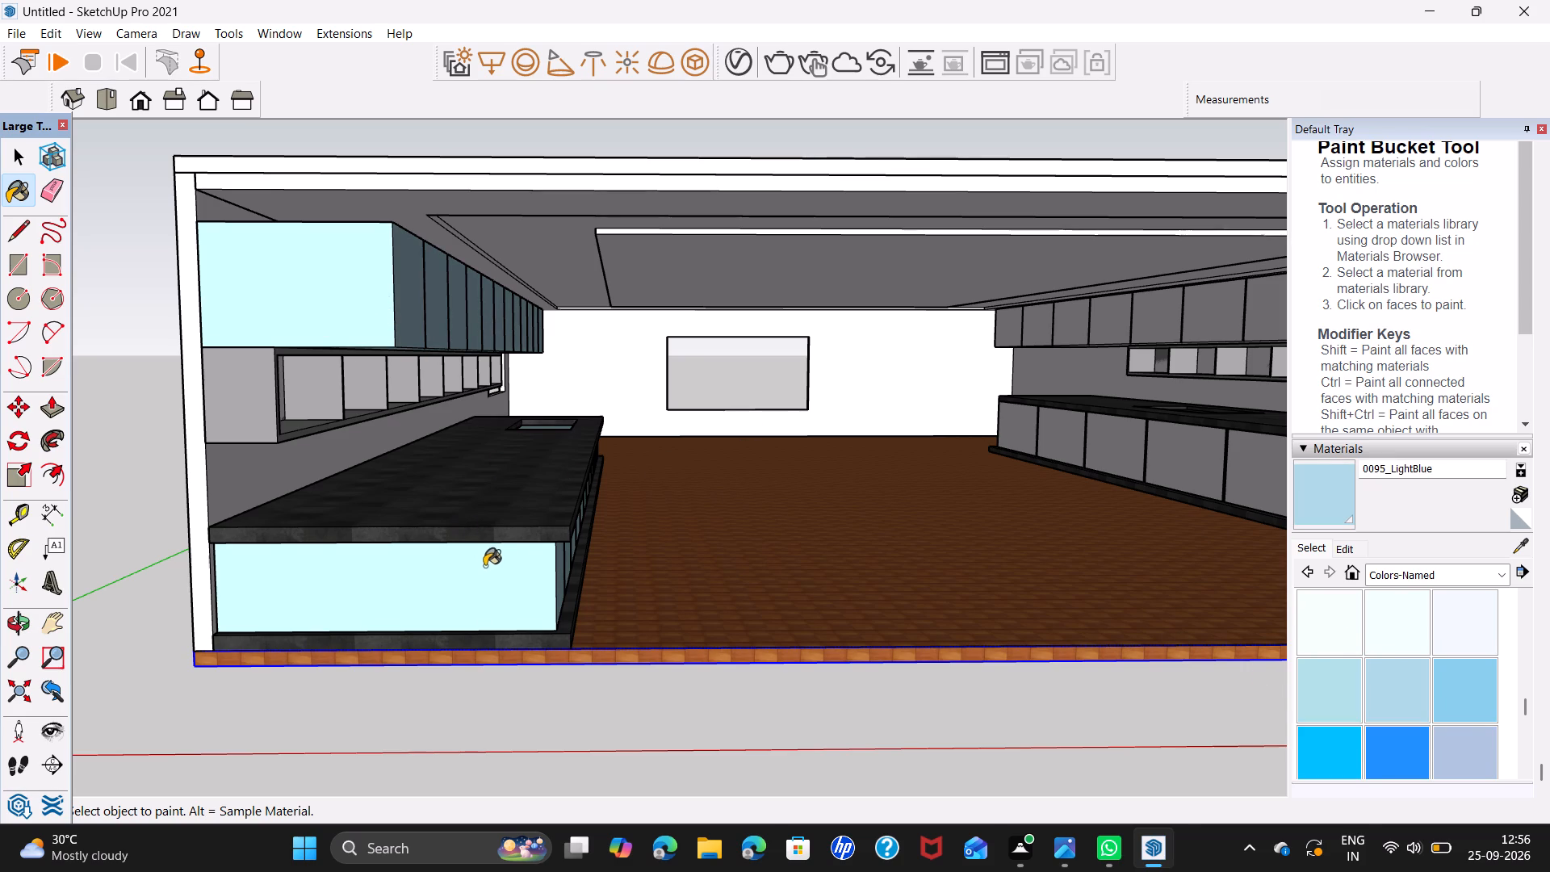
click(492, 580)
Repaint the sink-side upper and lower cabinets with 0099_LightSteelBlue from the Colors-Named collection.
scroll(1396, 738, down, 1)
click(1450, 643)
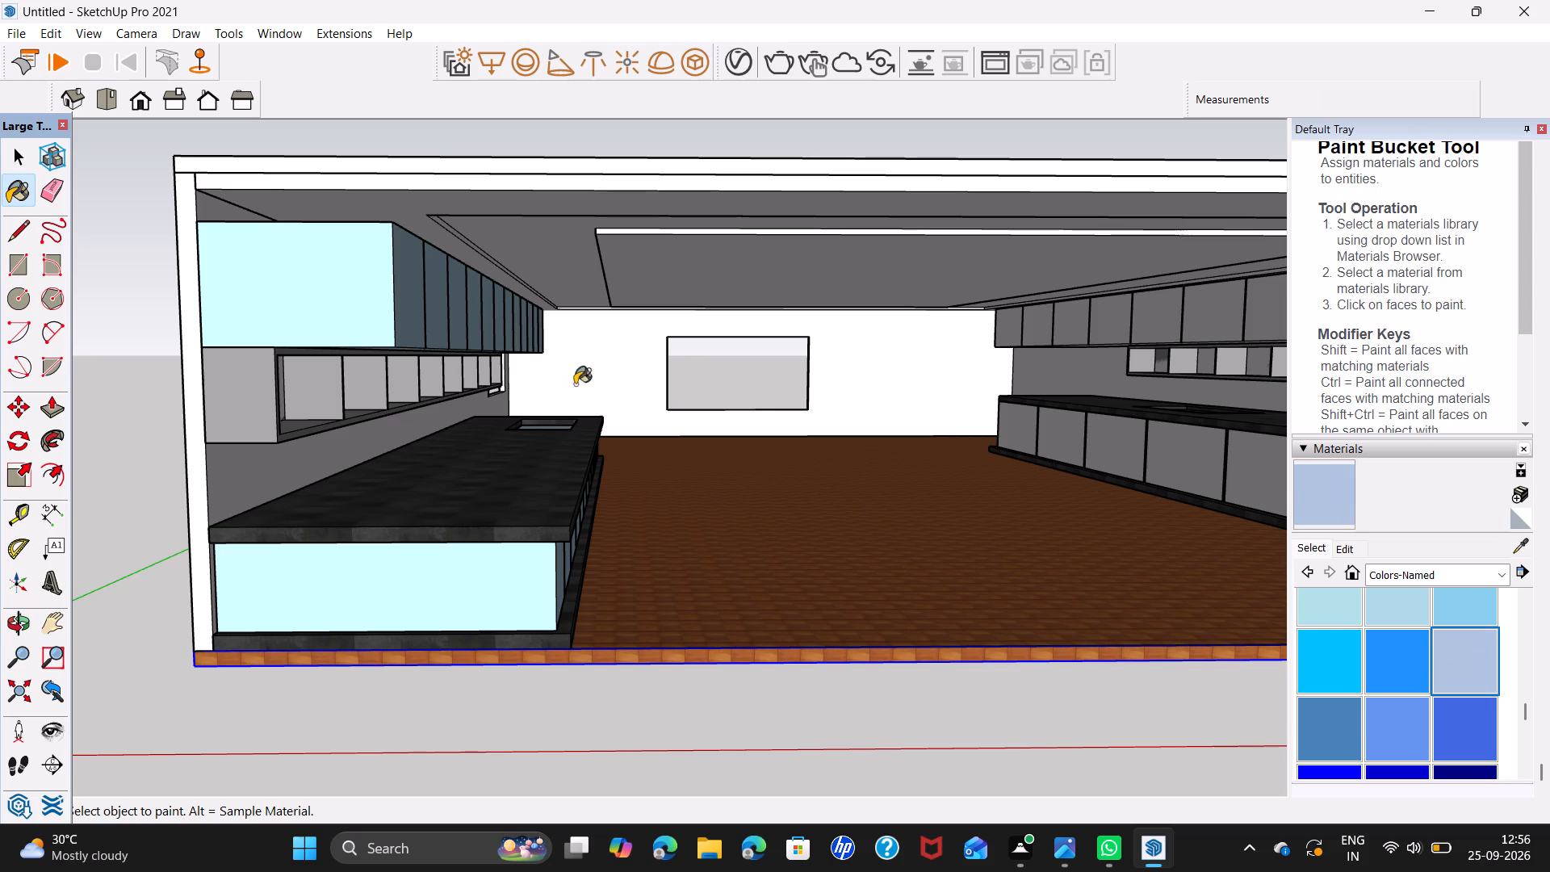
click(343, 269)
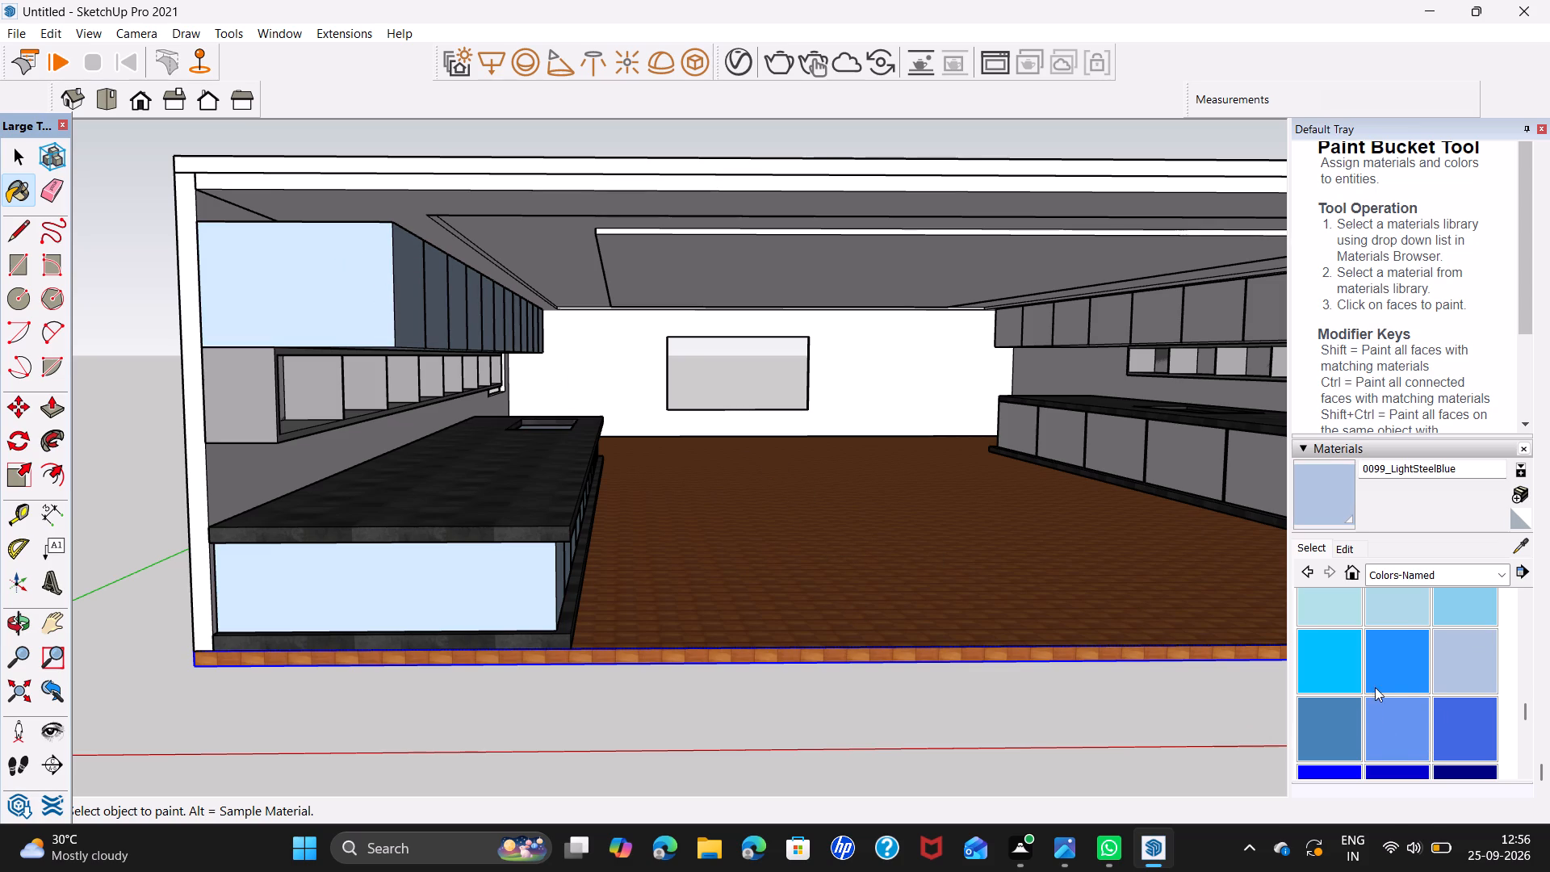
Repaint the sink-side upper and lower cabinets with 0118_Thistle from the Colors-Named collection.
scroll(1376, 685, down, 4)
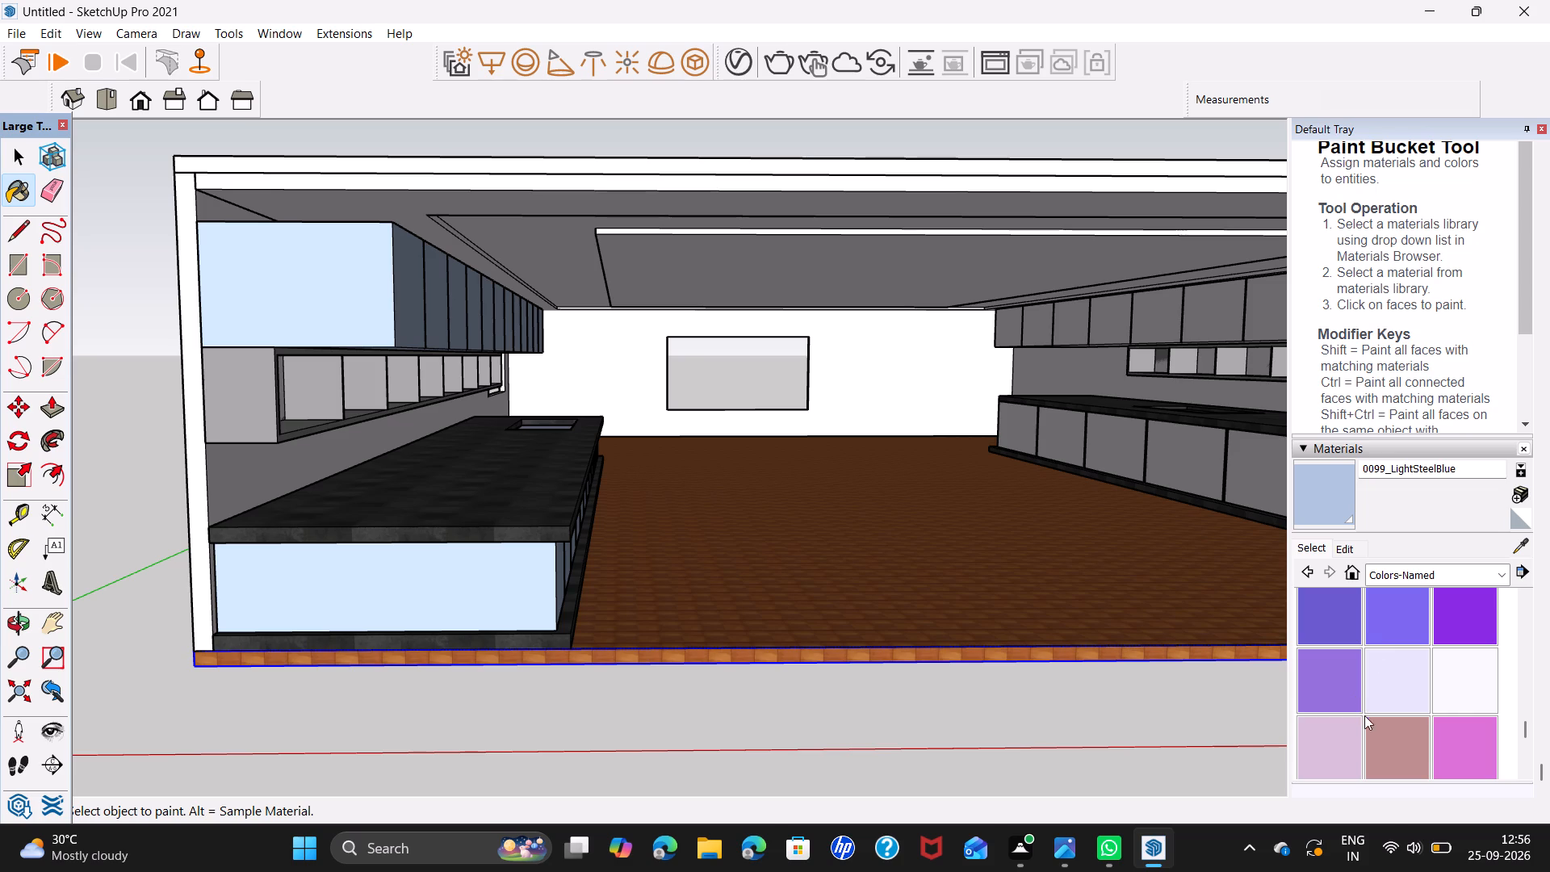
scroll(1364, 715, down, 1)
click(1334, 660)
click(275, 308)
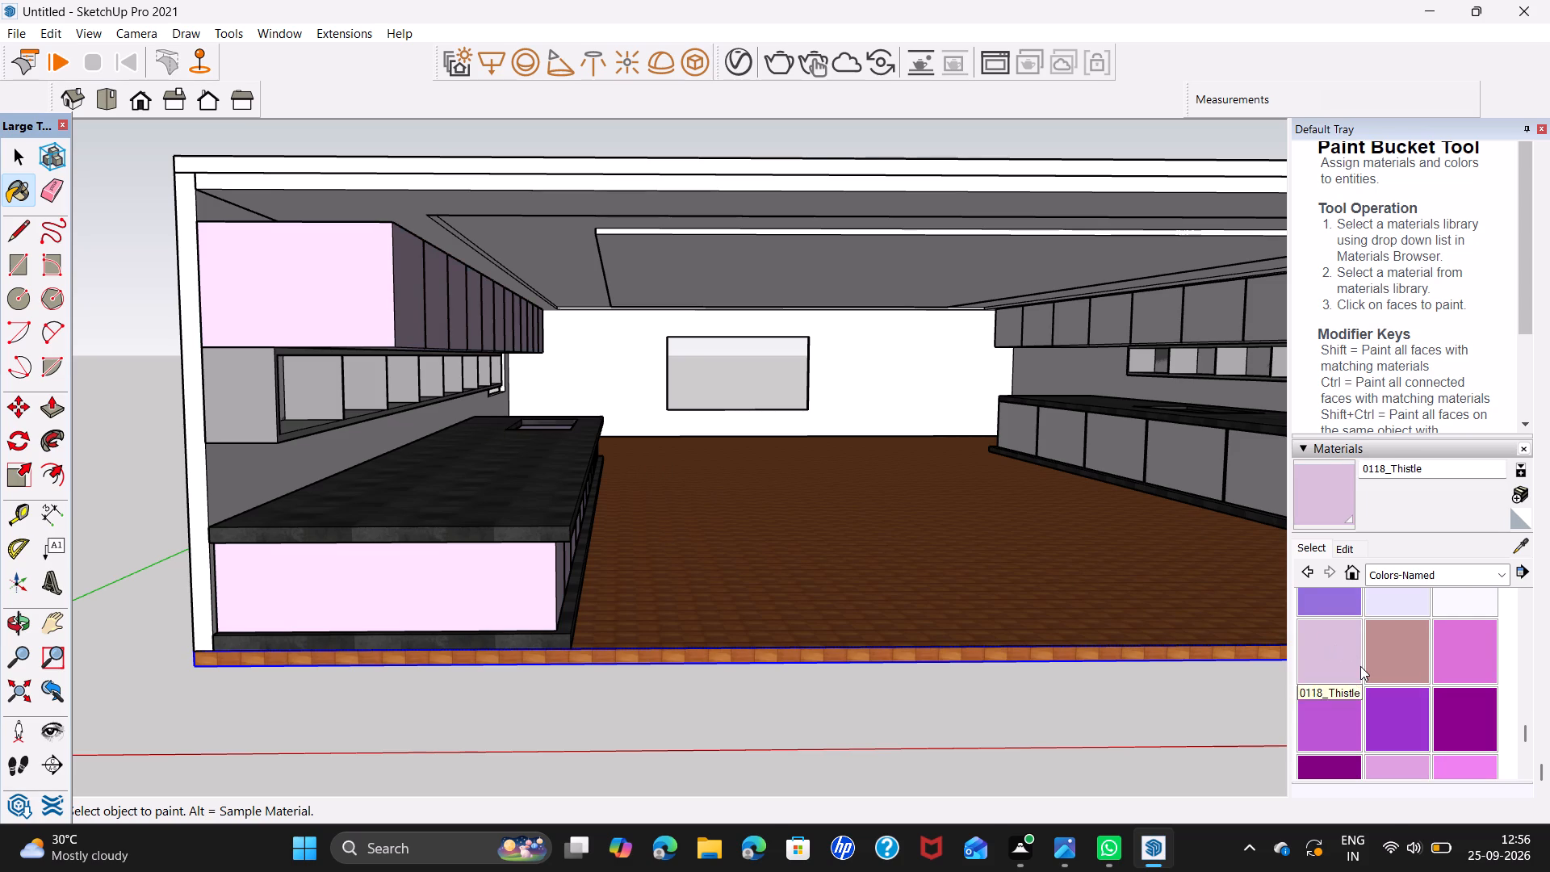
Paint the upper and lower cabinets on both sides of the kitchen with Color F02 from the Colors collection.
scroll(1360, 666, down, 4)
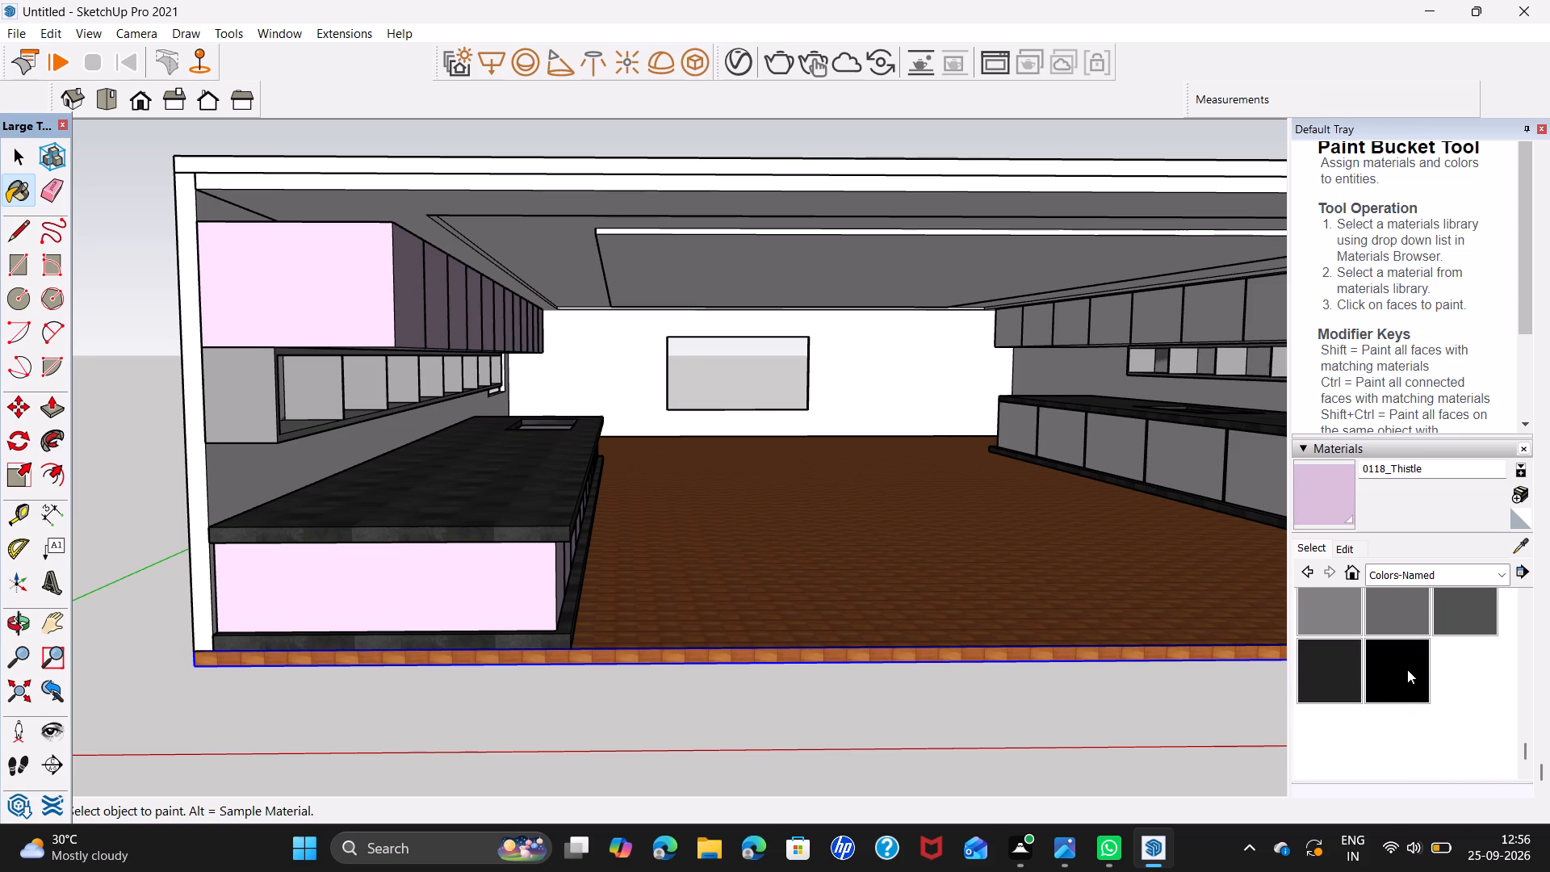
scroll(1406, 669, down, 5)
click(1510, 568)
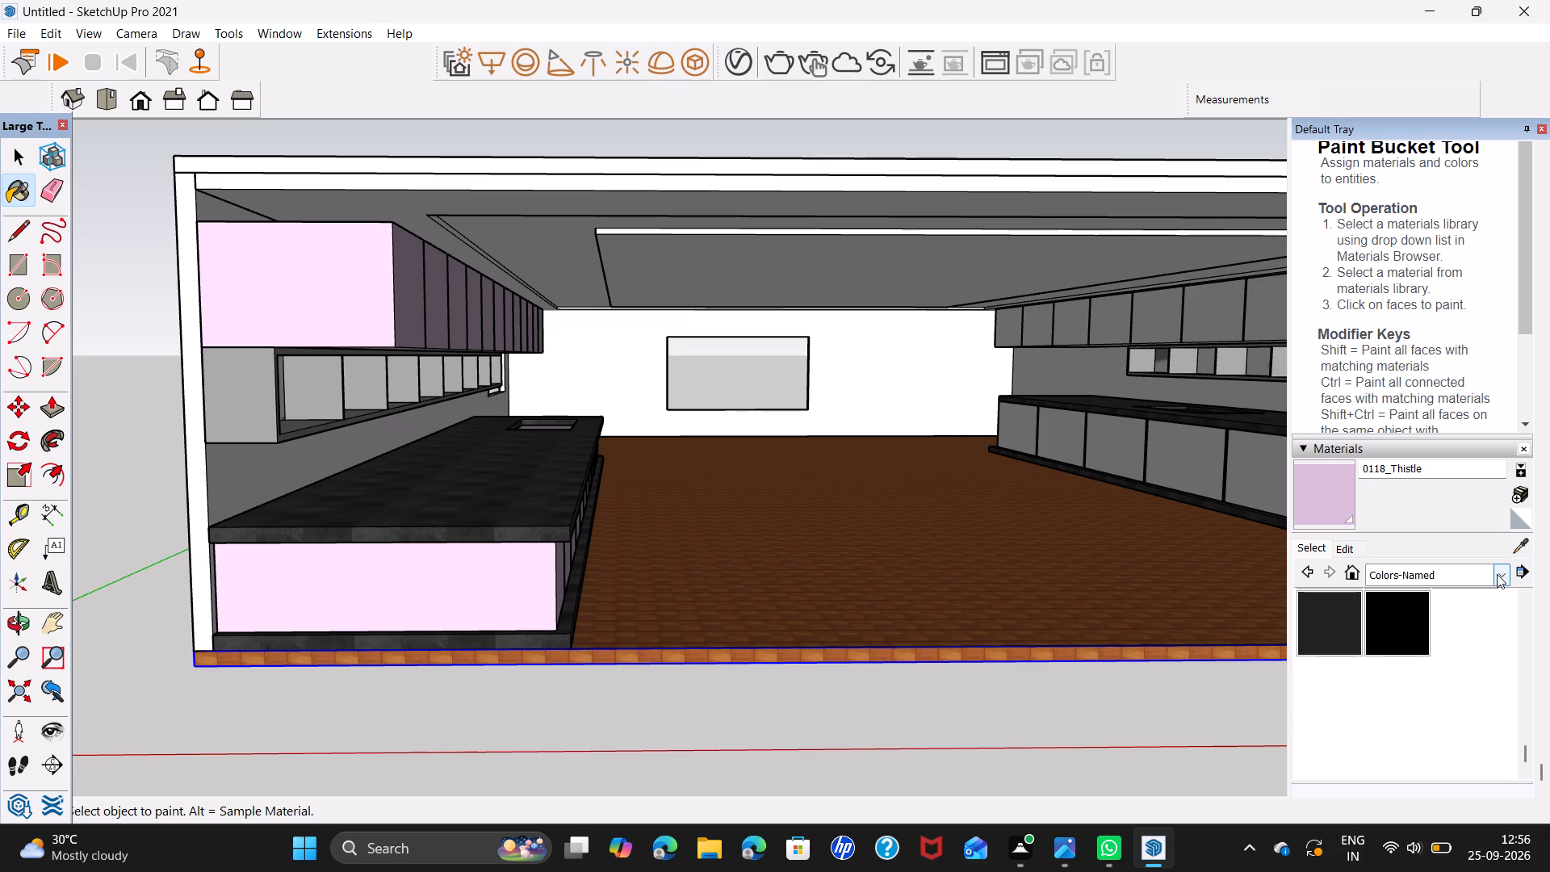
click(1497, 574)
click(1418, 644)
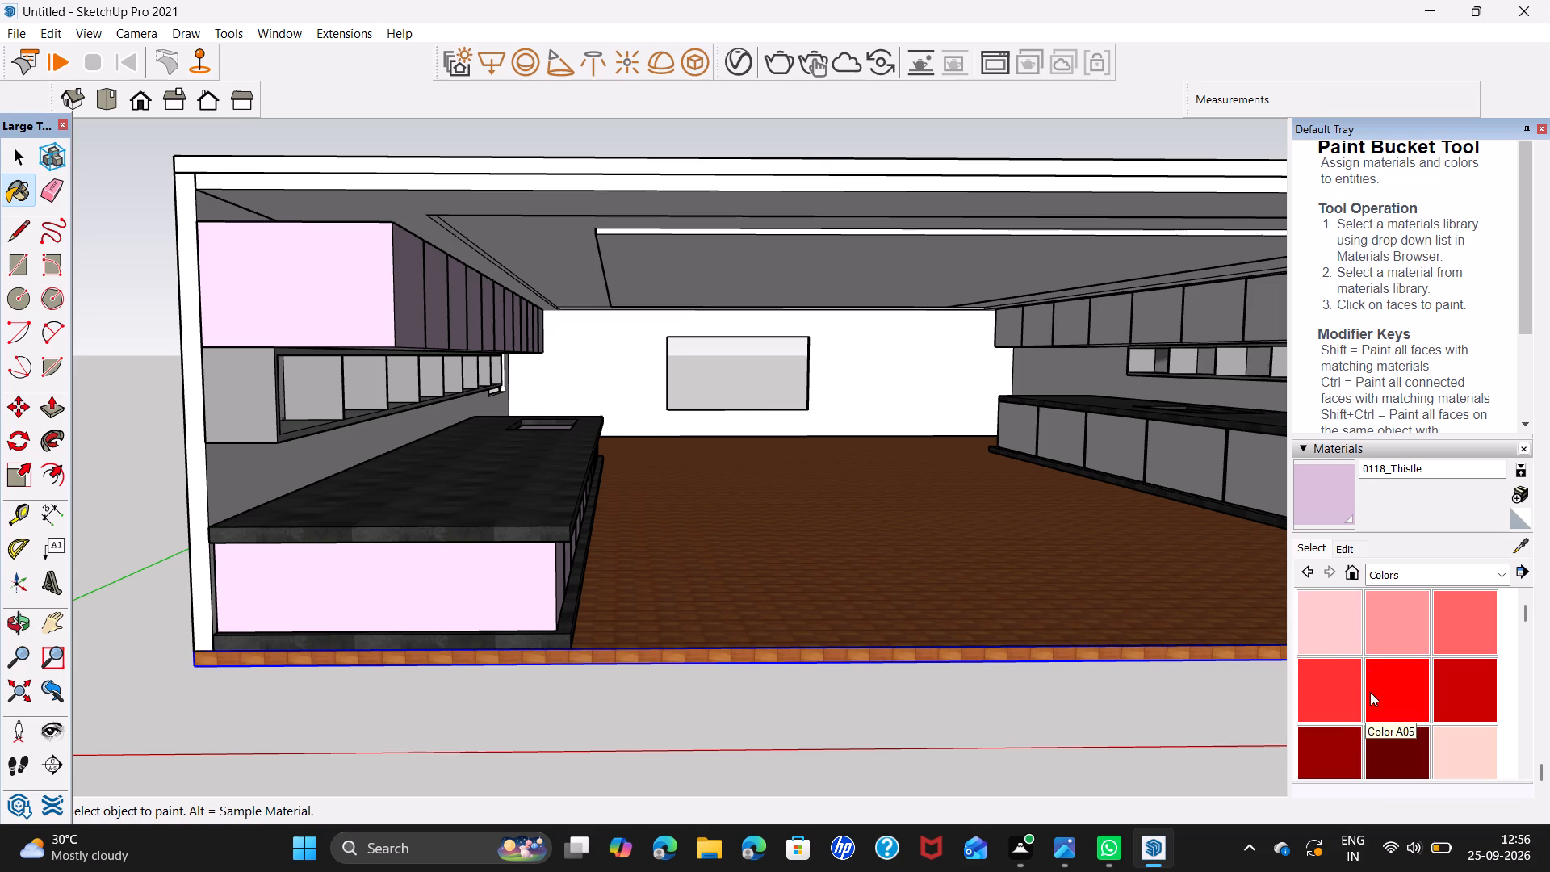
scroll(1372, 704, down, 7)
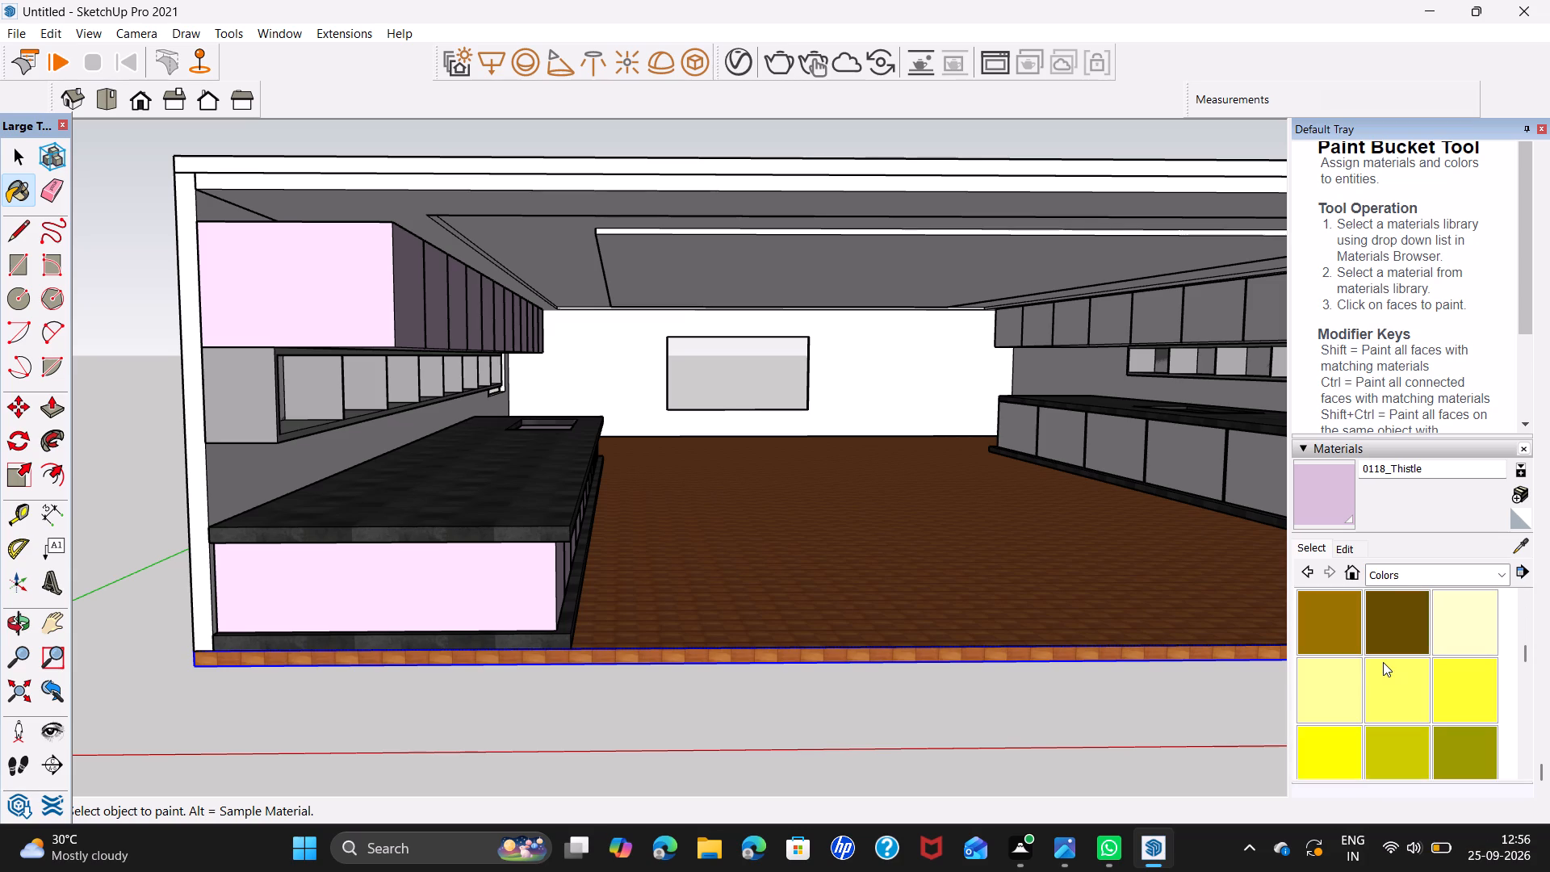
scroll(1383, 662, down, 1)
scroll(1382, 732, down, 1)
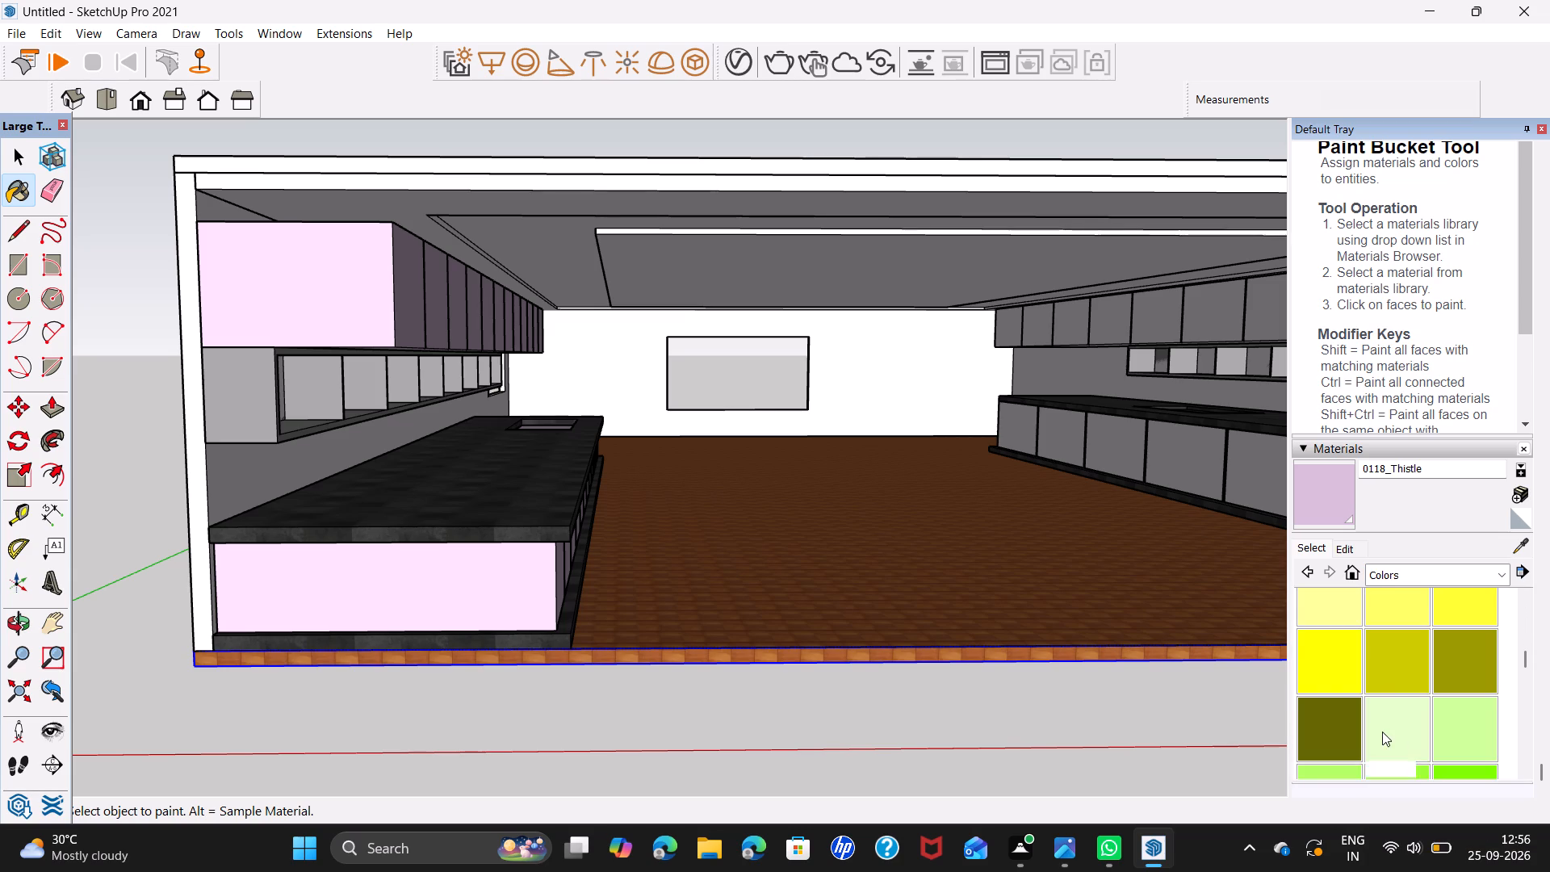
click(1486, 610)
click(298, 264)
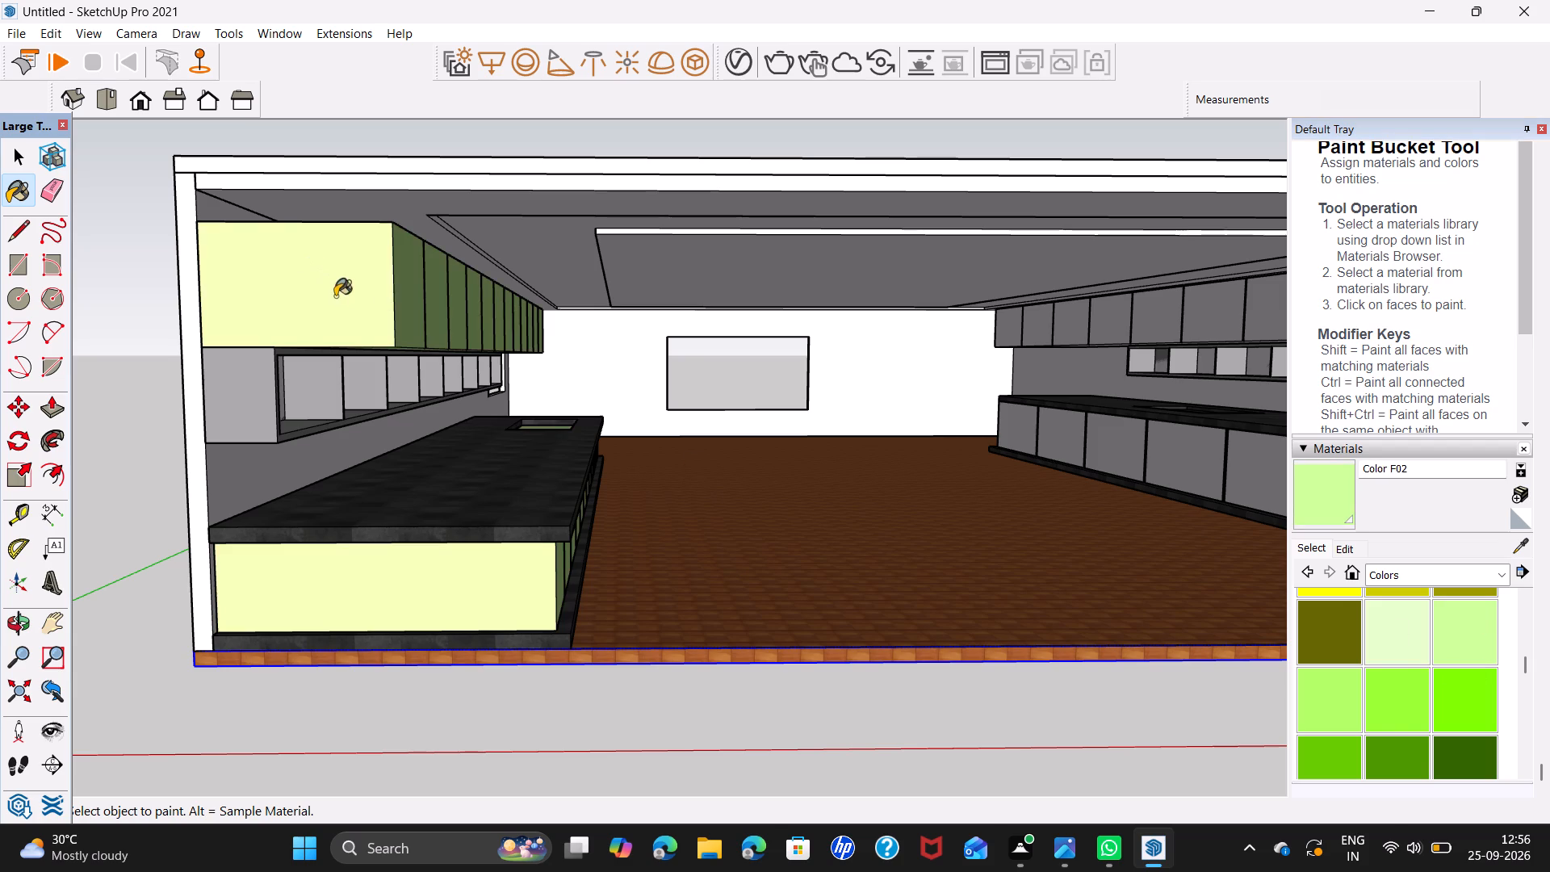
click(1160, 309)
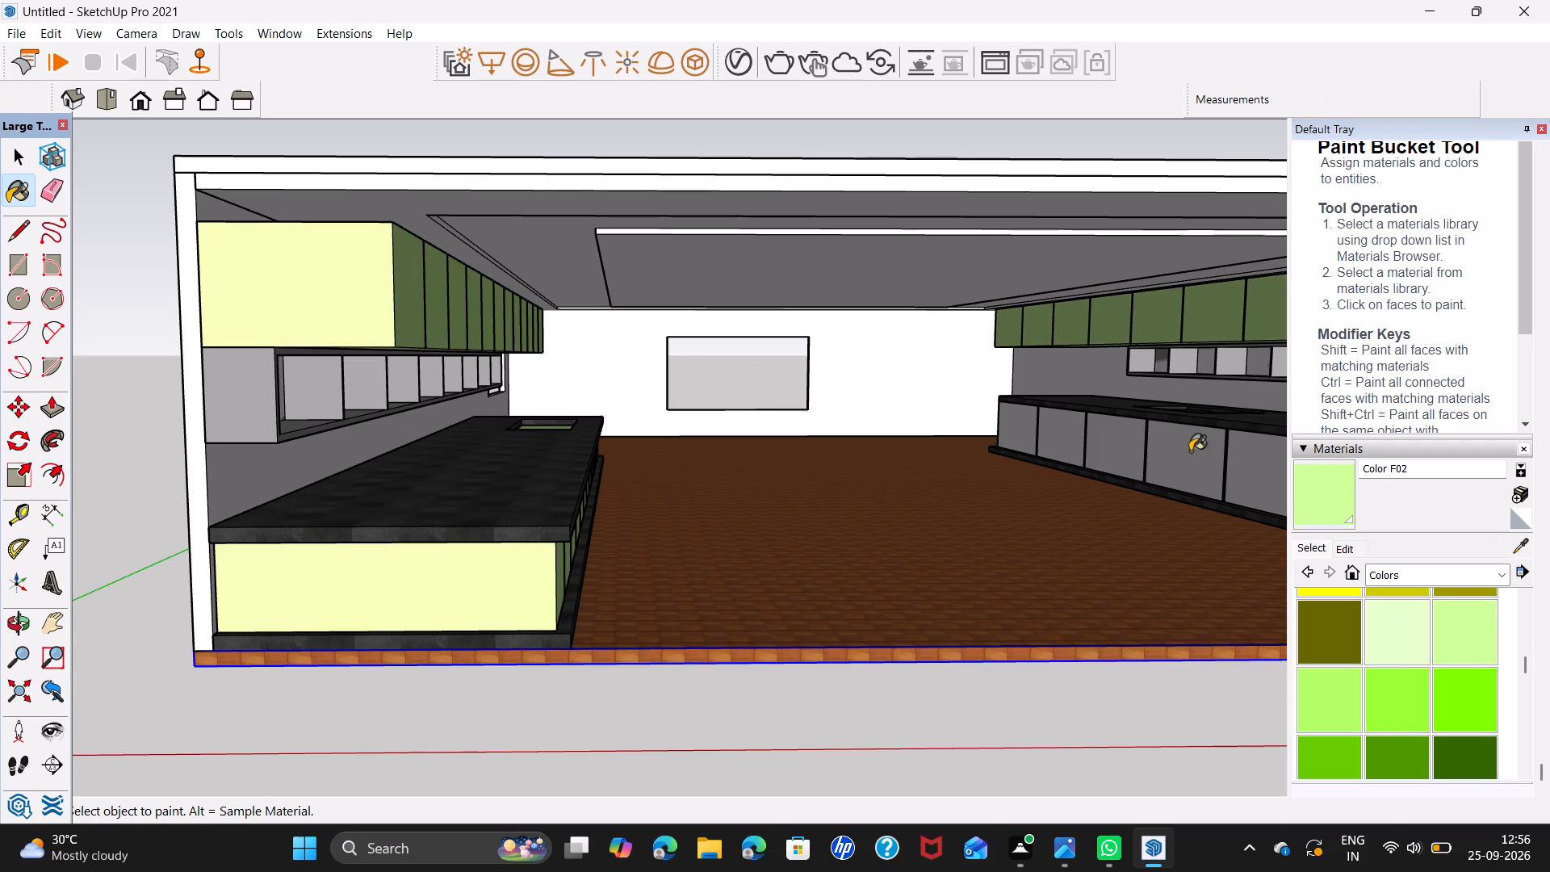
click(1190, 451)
Repaint the upper and lower cabinets on both sides of the kitchen with Color I01 from the Colors collection.
scroll(785, 390, down, 3)
middle_drag(1023, 452, 1004, 446)
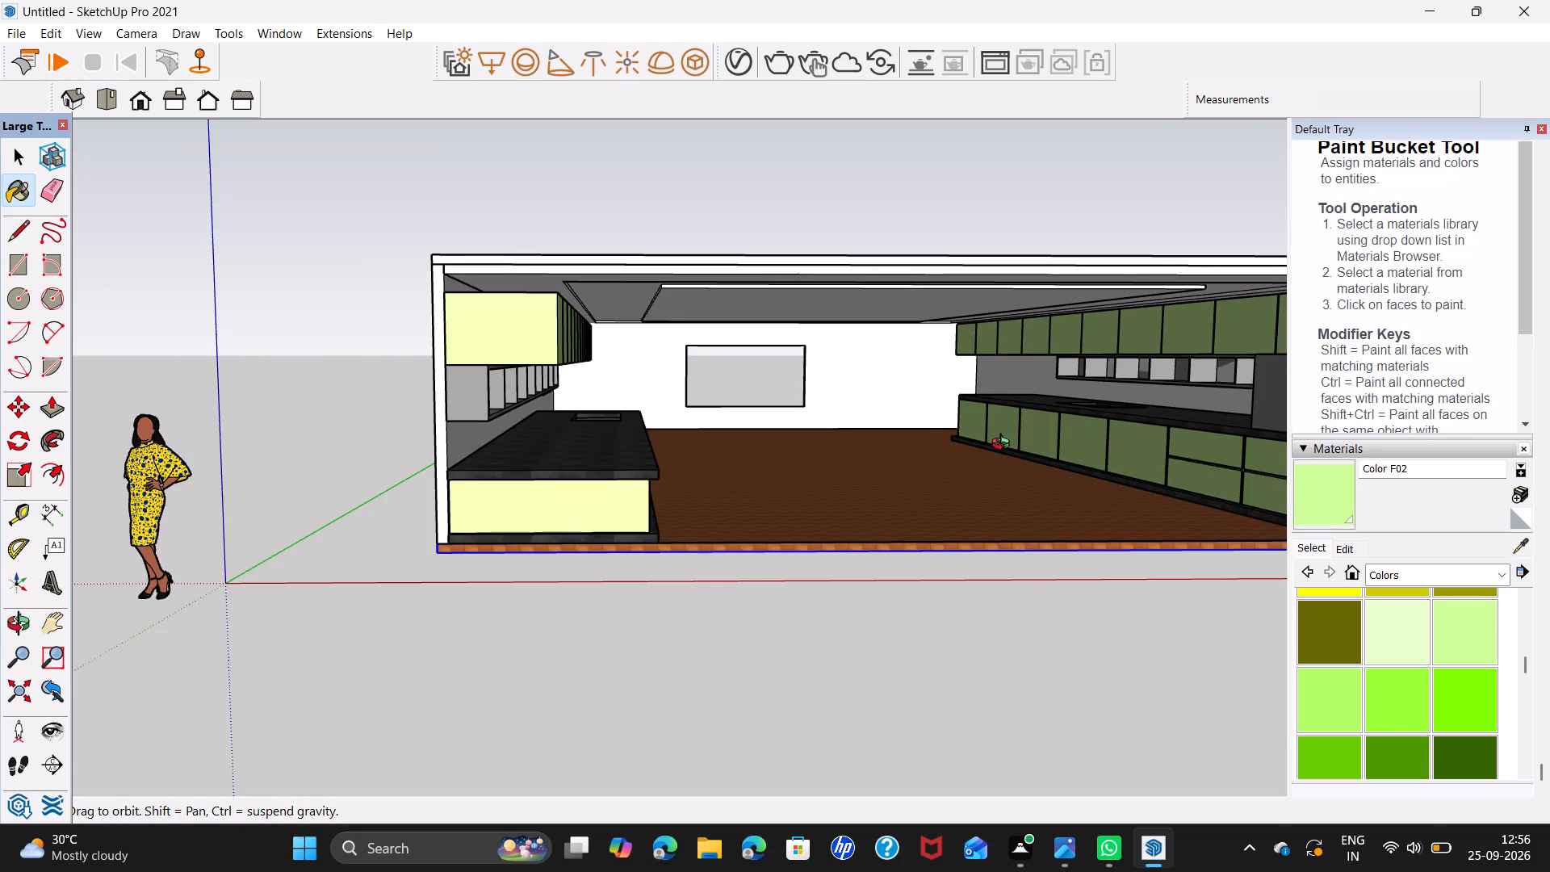
middle_drag(1004, 446, 1061, 404)
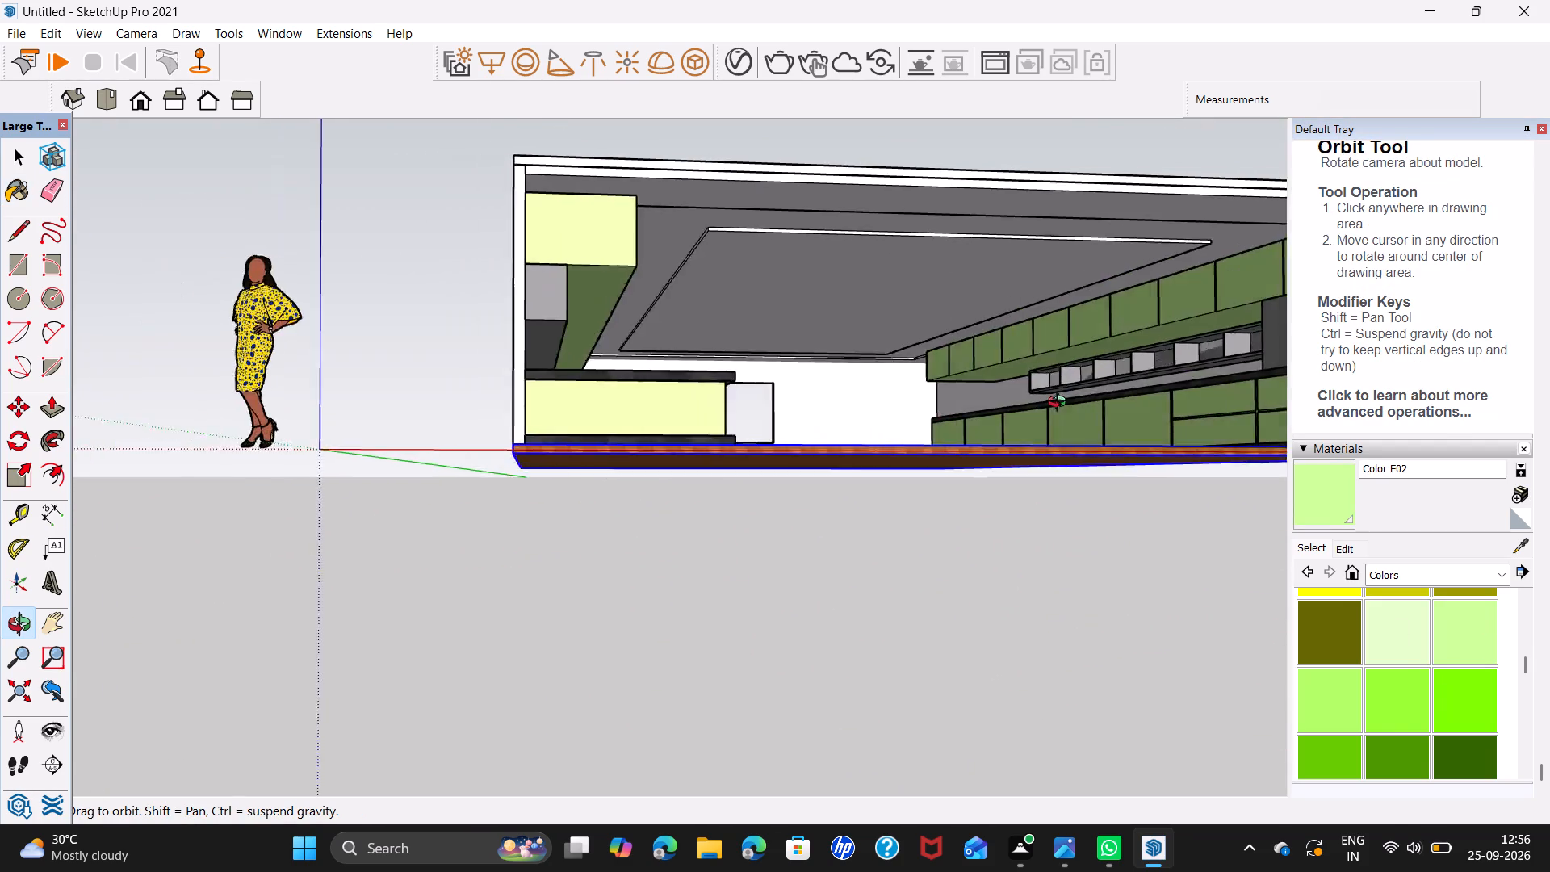
middle_drag(1061, 404, 949, 439)
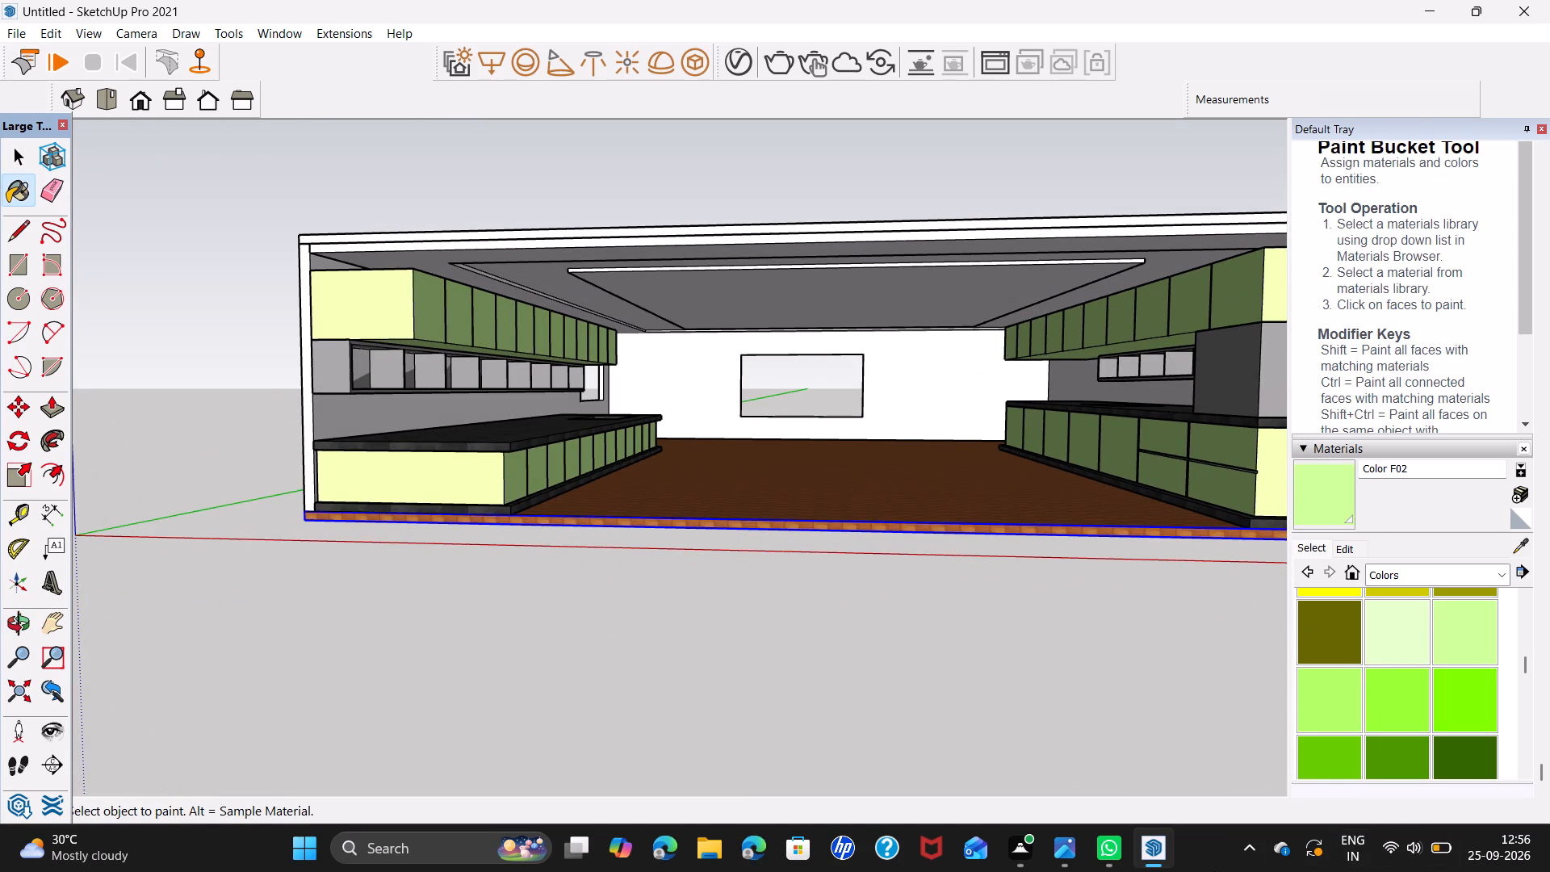
scroll(1397, 719, down, 2)
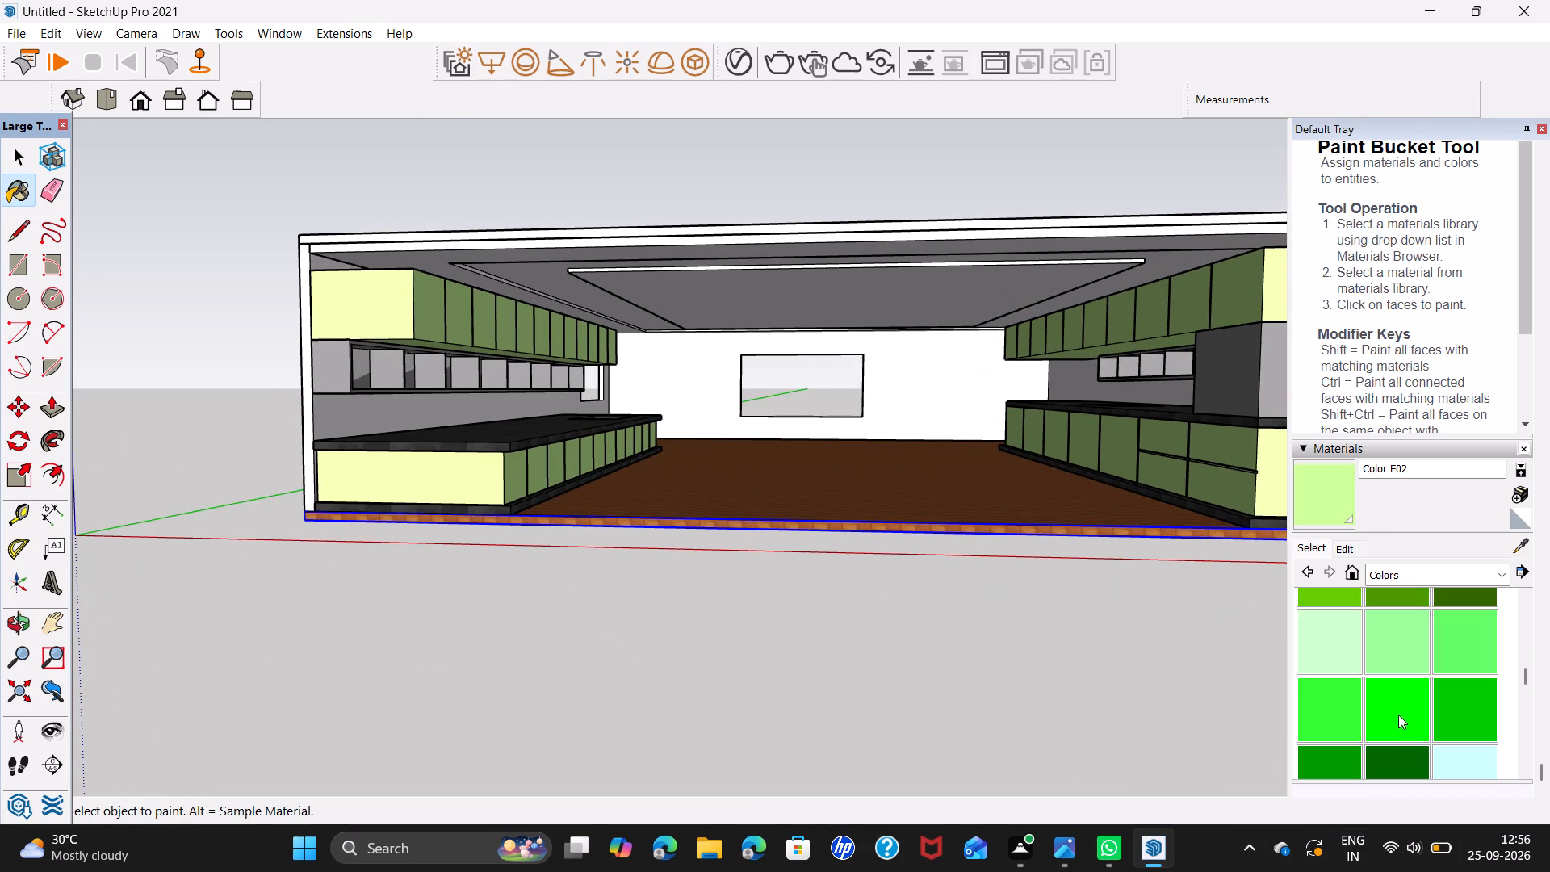
scroll(1414, 673, down, 3)
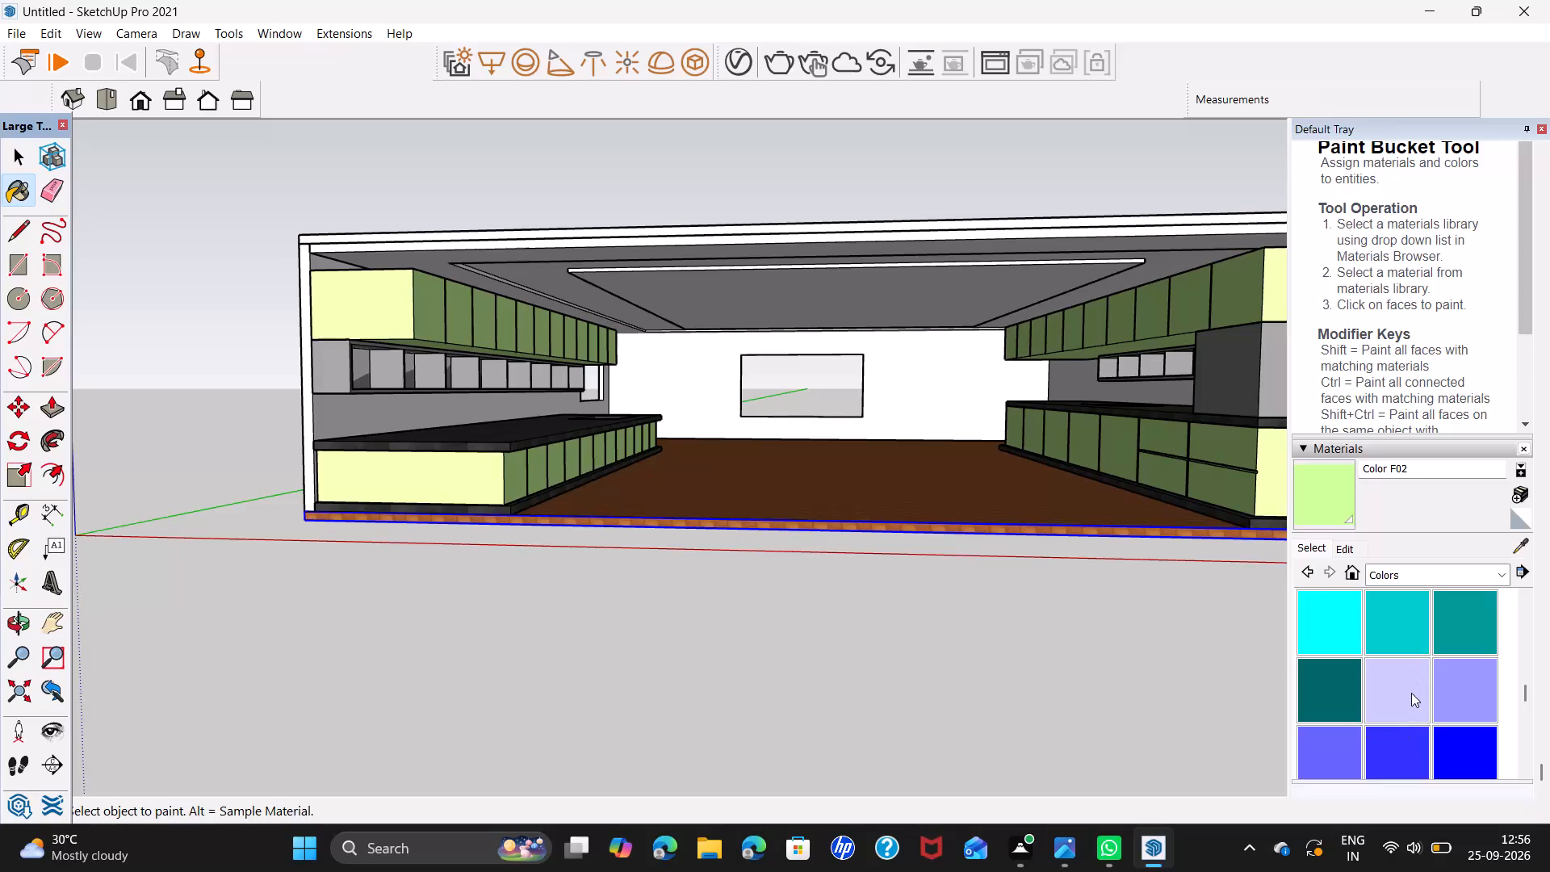
click(1410, 700)
click(1234, 272)
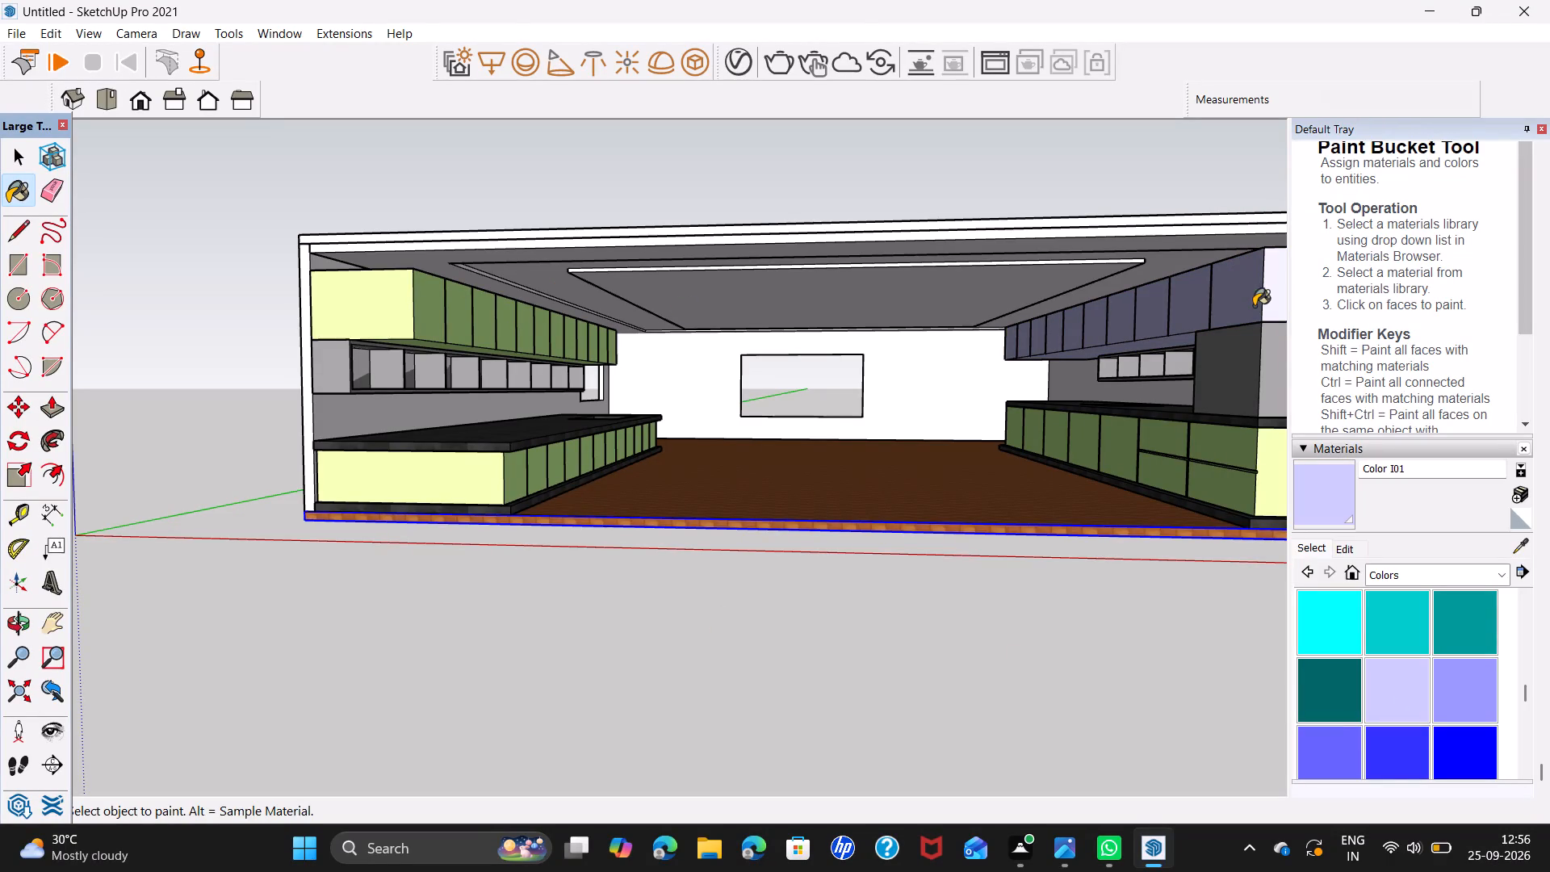
click(1262, 498)
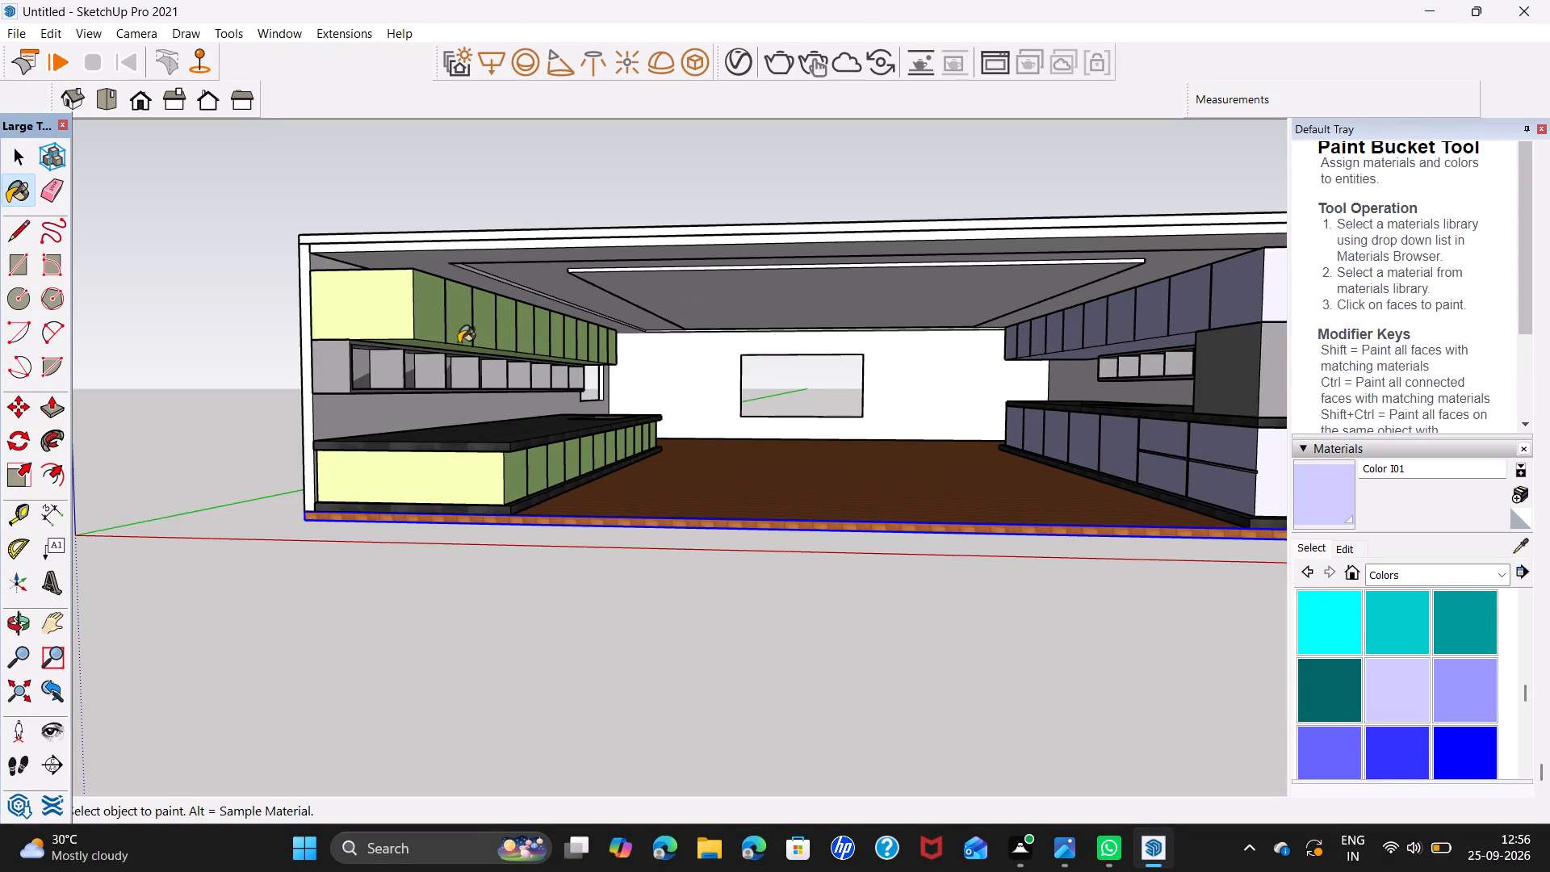
click(457, 342)
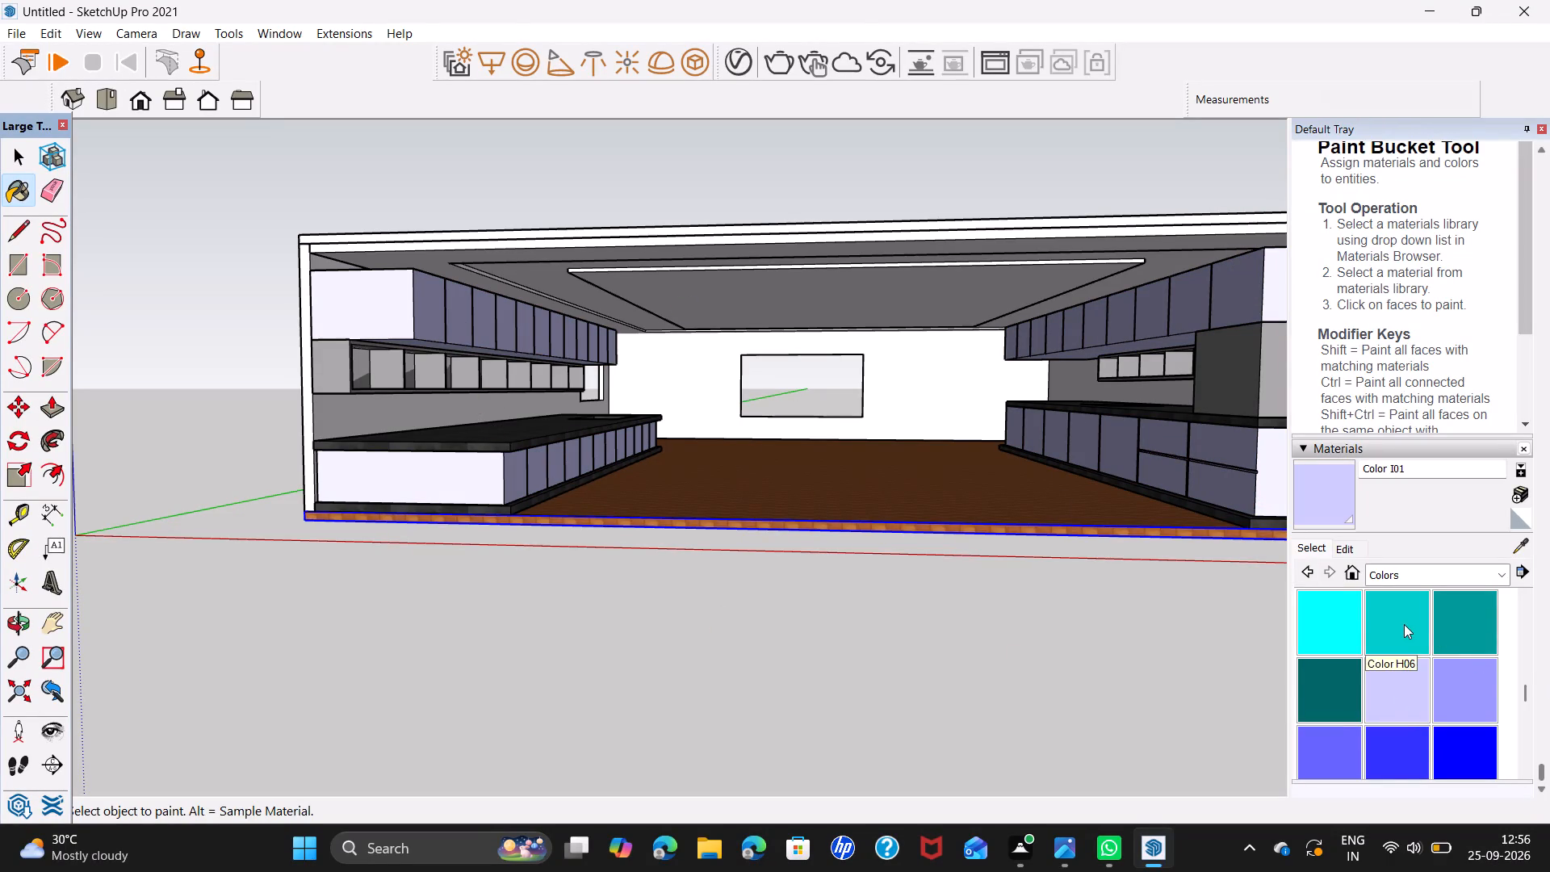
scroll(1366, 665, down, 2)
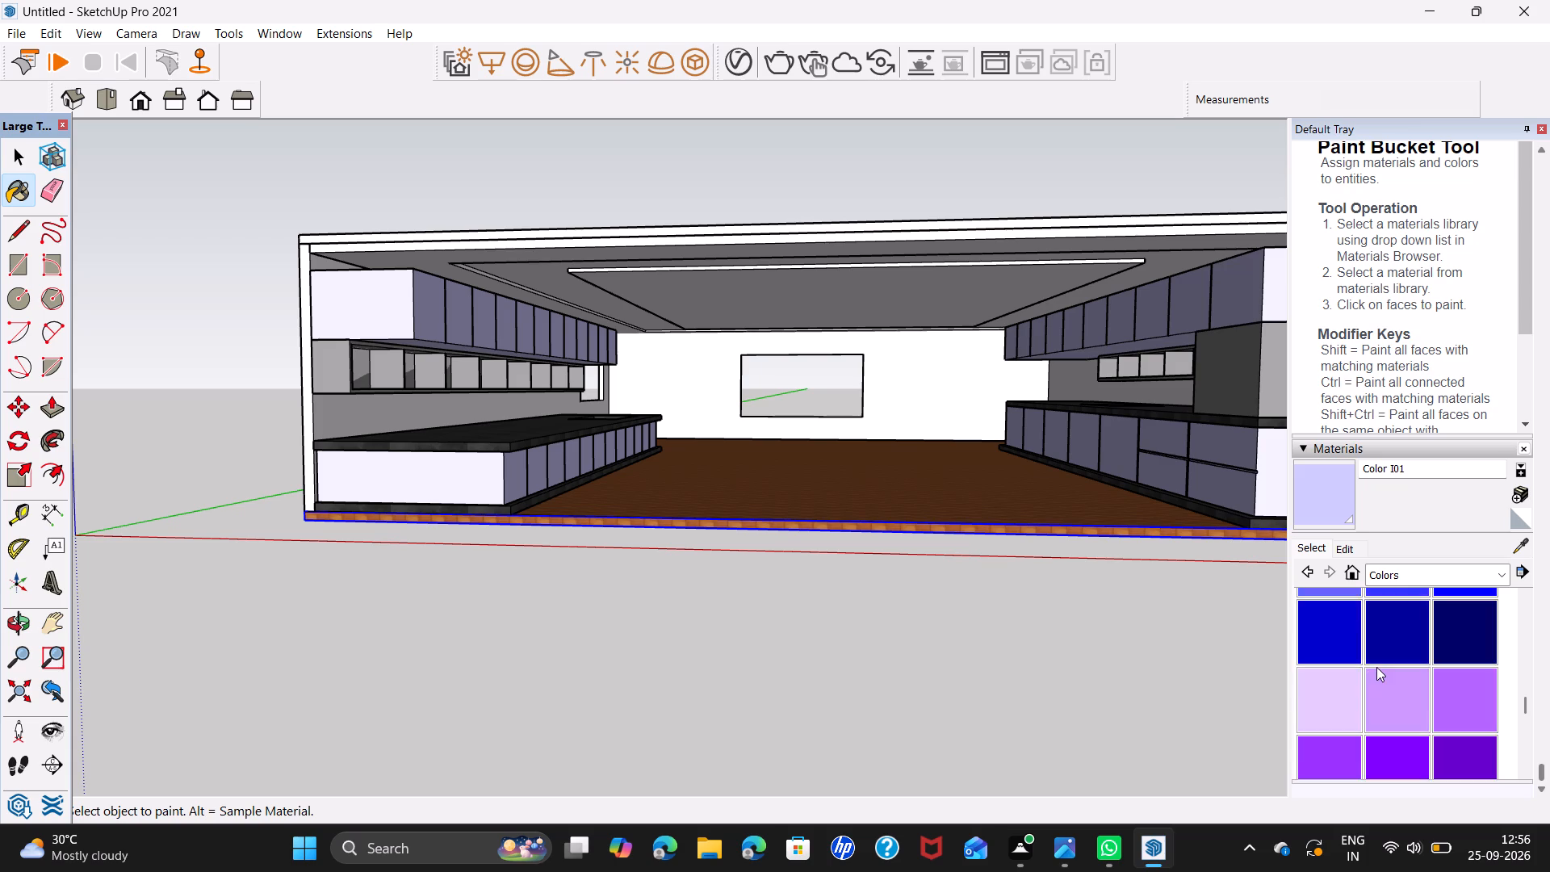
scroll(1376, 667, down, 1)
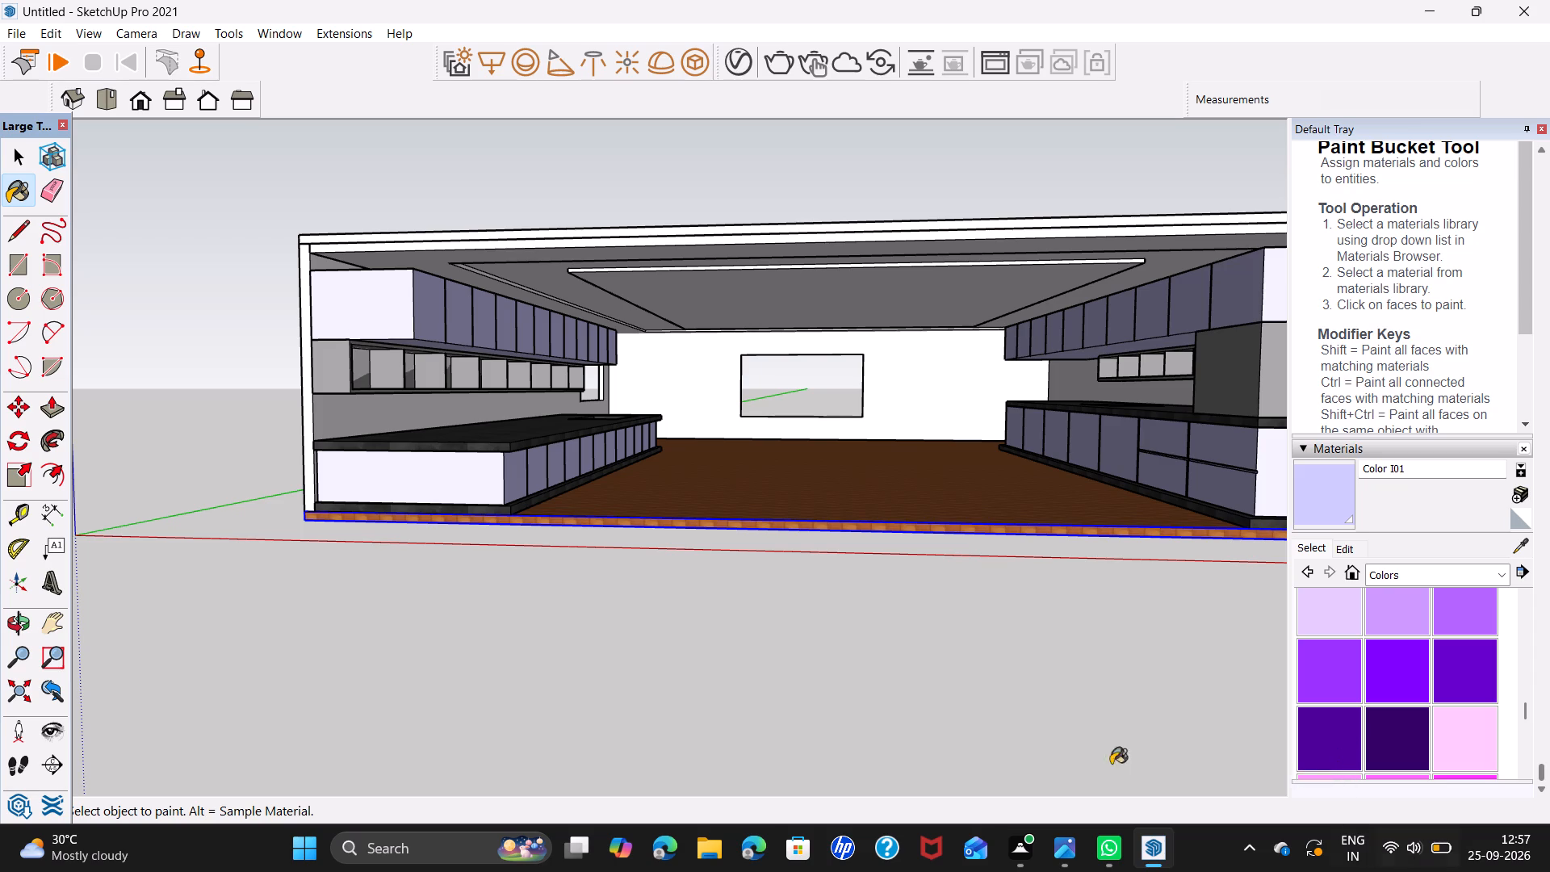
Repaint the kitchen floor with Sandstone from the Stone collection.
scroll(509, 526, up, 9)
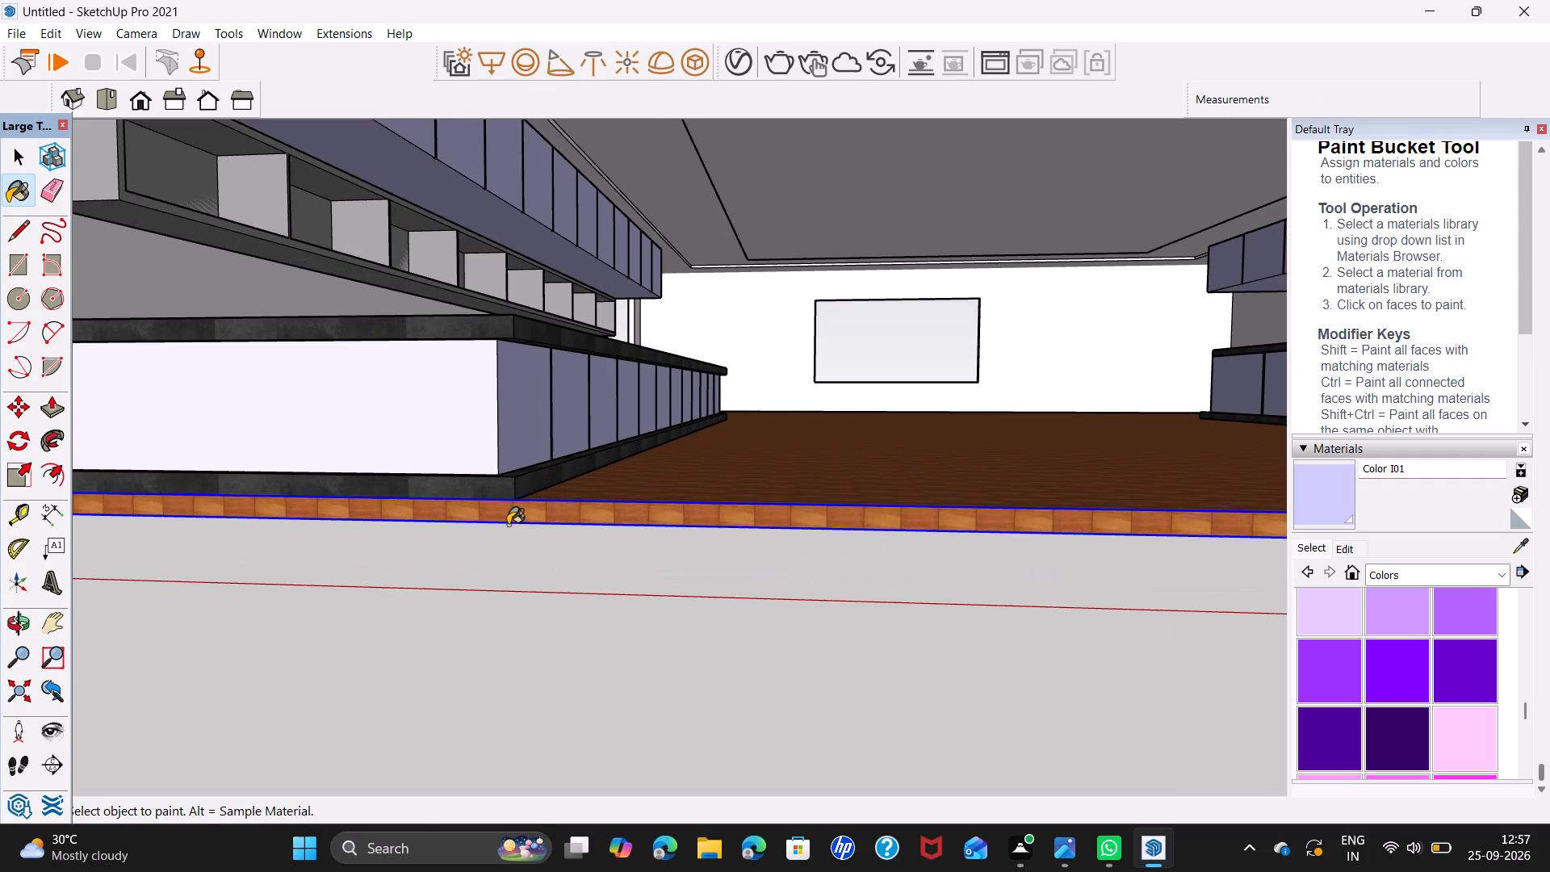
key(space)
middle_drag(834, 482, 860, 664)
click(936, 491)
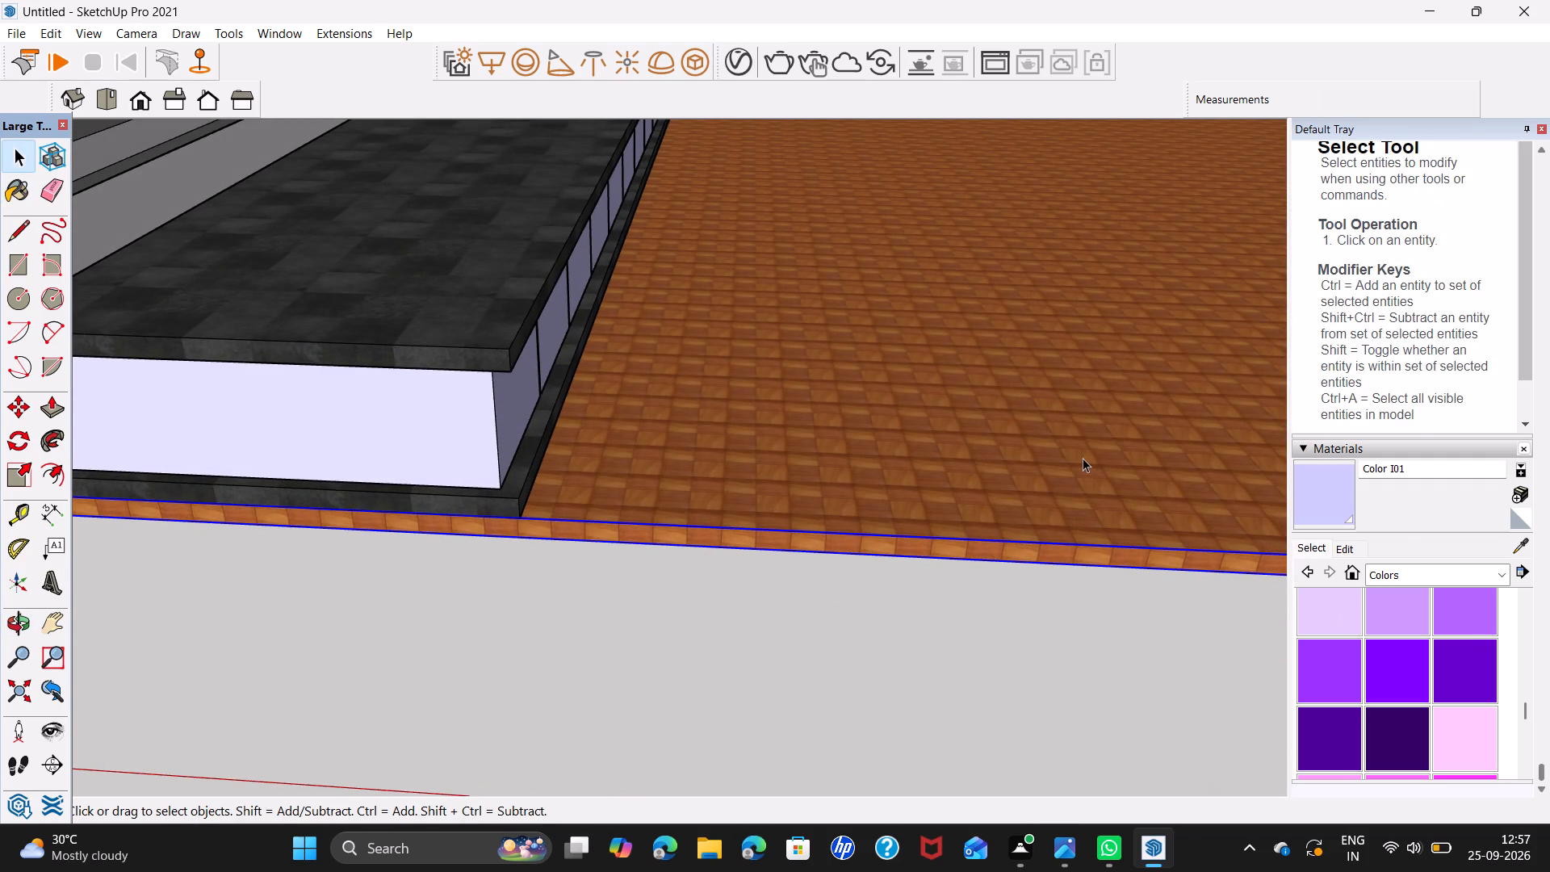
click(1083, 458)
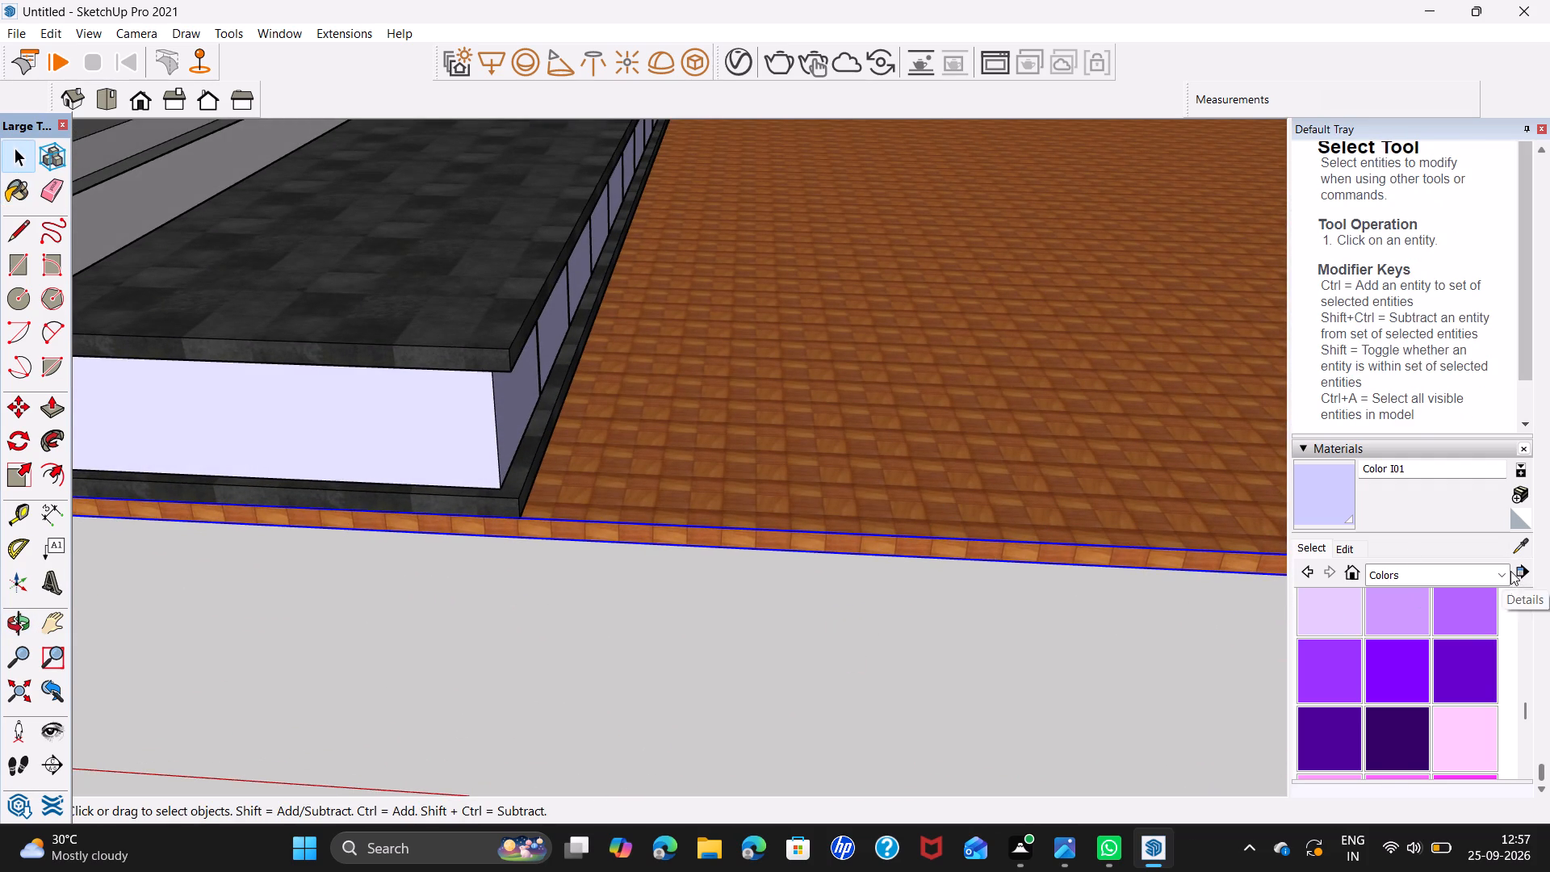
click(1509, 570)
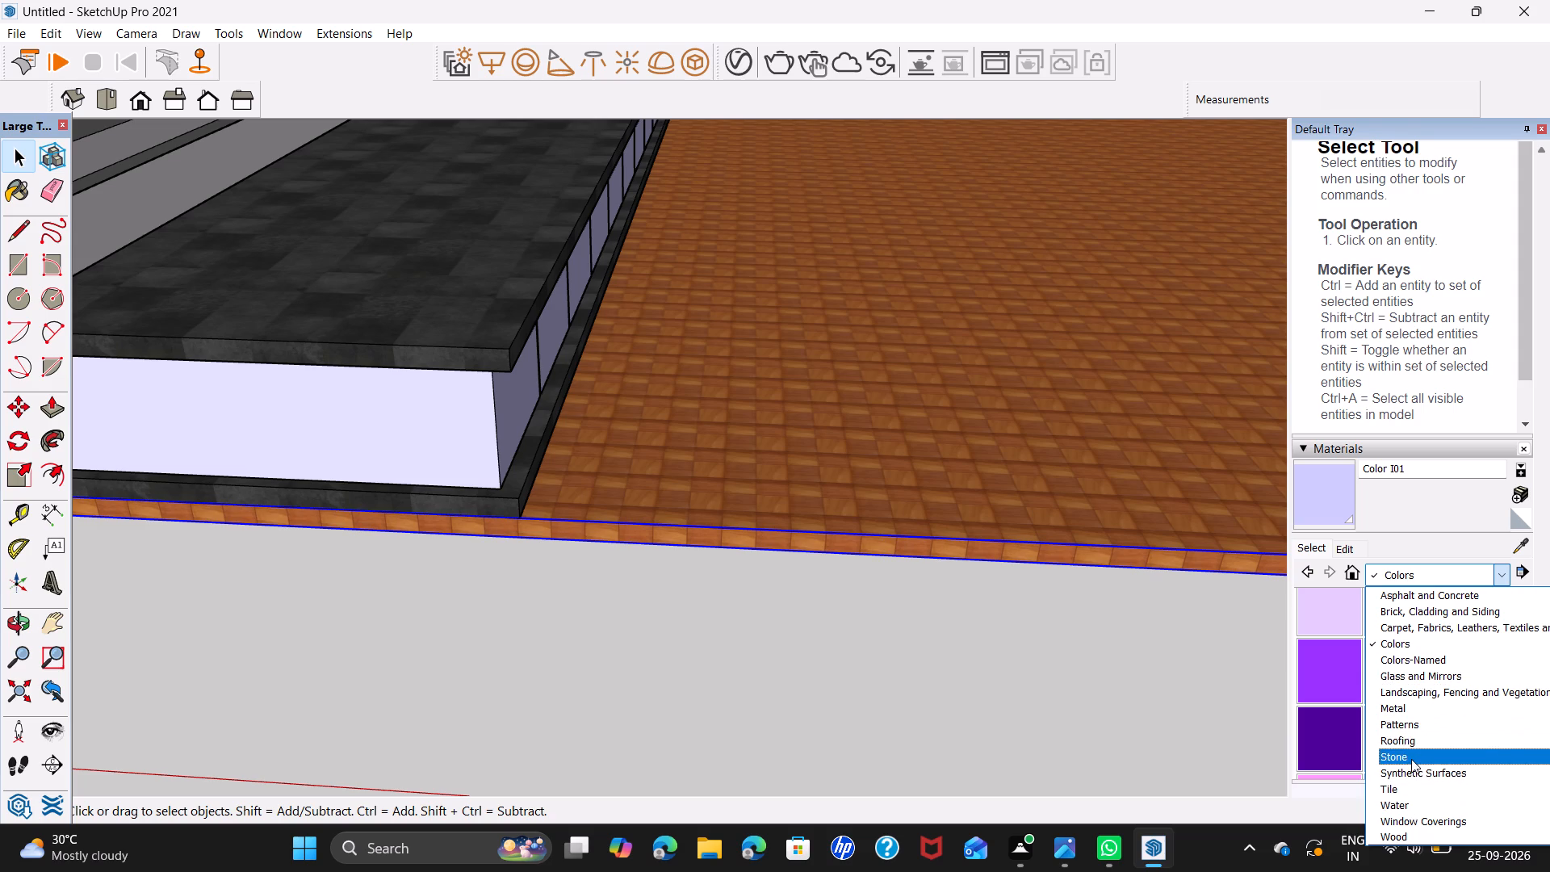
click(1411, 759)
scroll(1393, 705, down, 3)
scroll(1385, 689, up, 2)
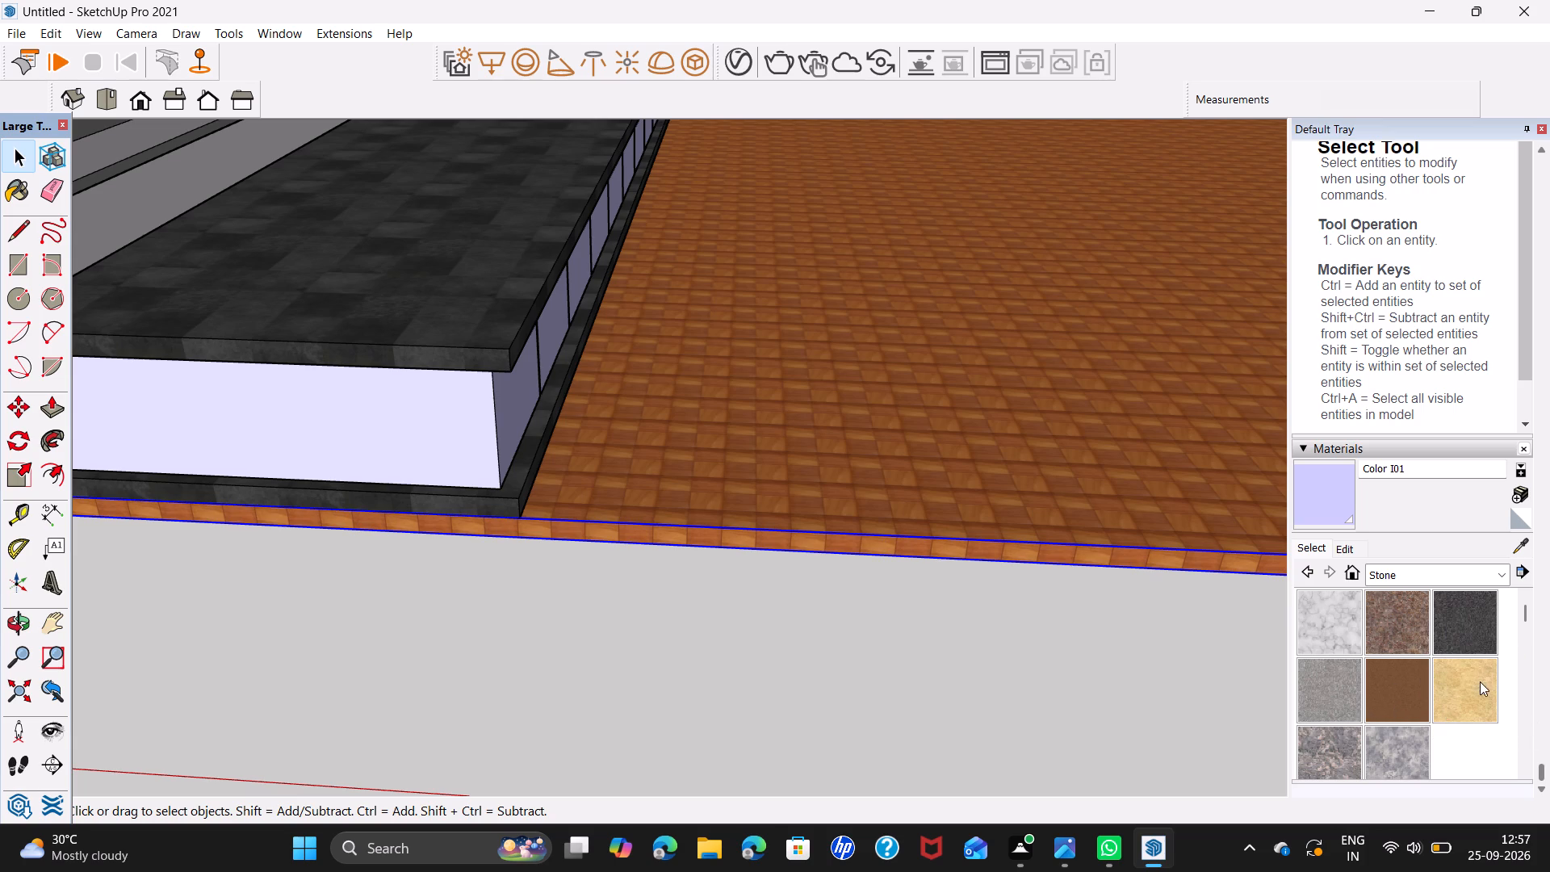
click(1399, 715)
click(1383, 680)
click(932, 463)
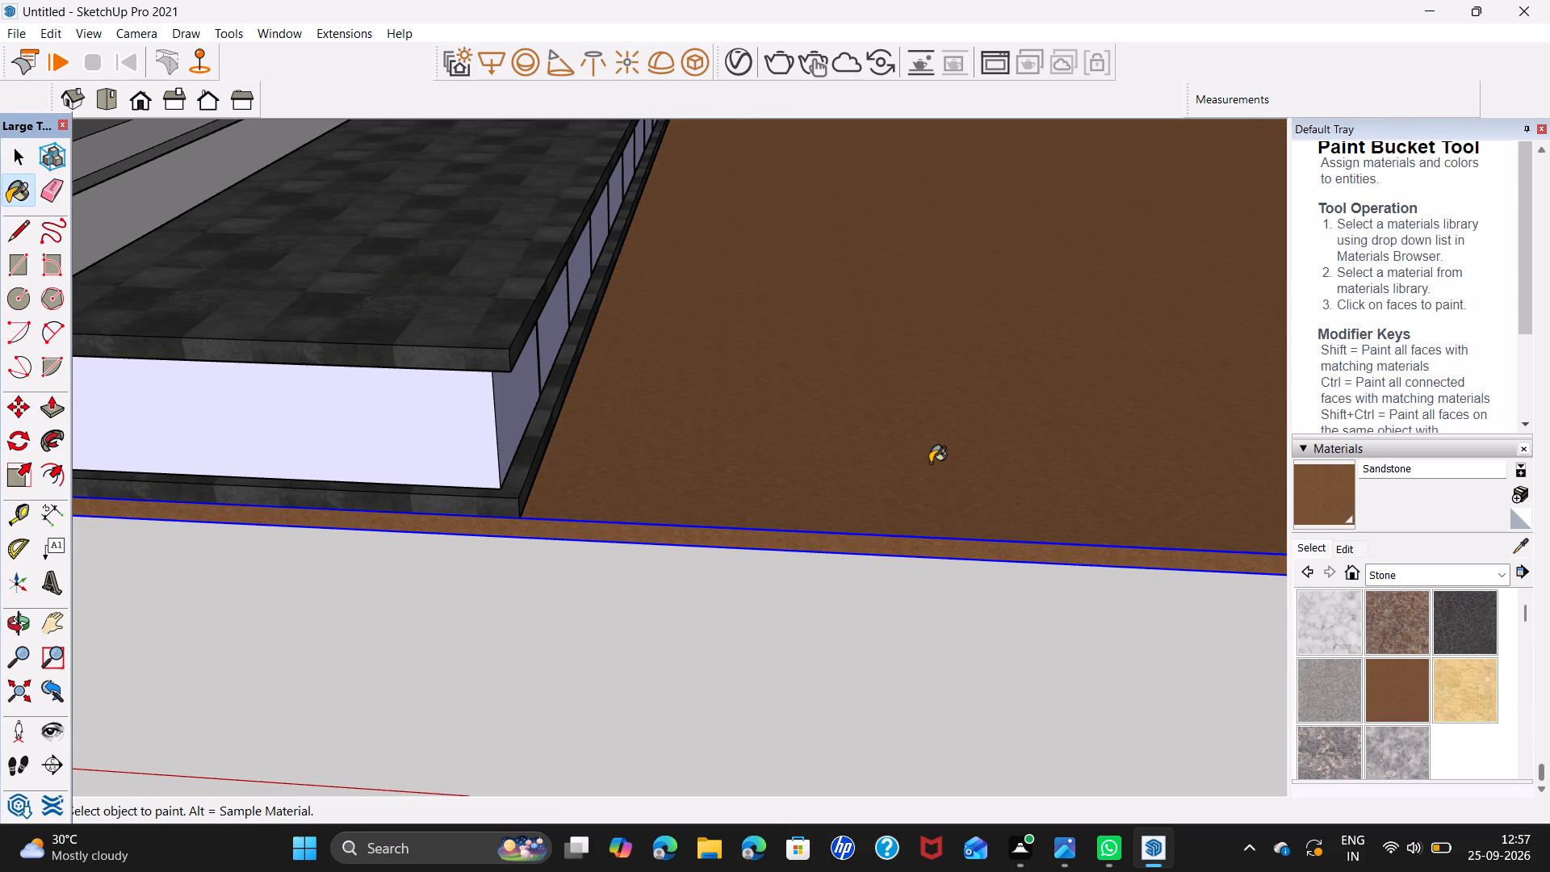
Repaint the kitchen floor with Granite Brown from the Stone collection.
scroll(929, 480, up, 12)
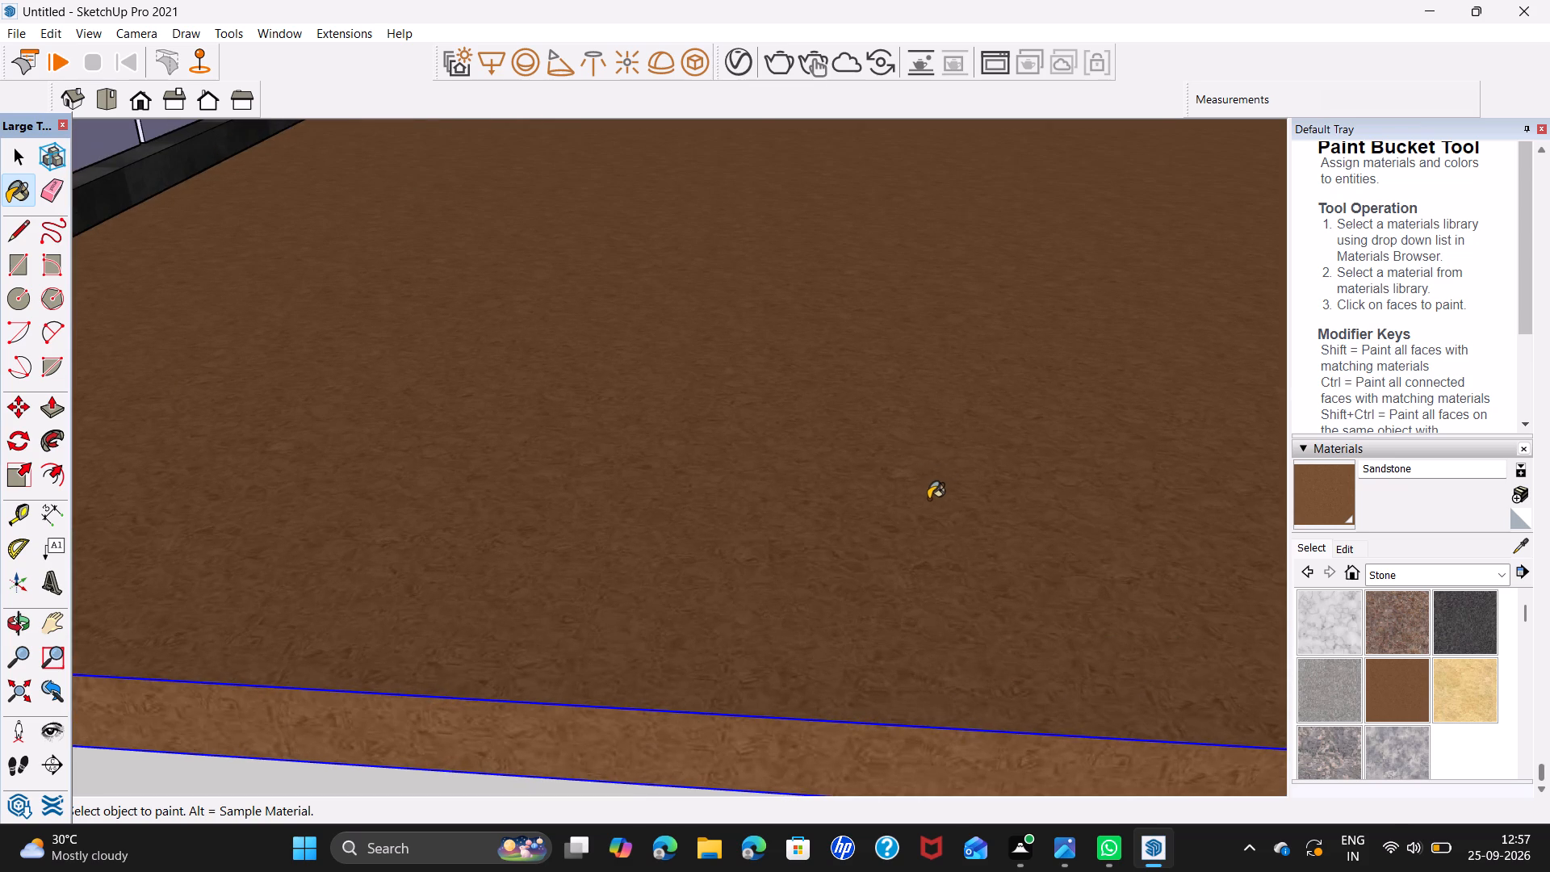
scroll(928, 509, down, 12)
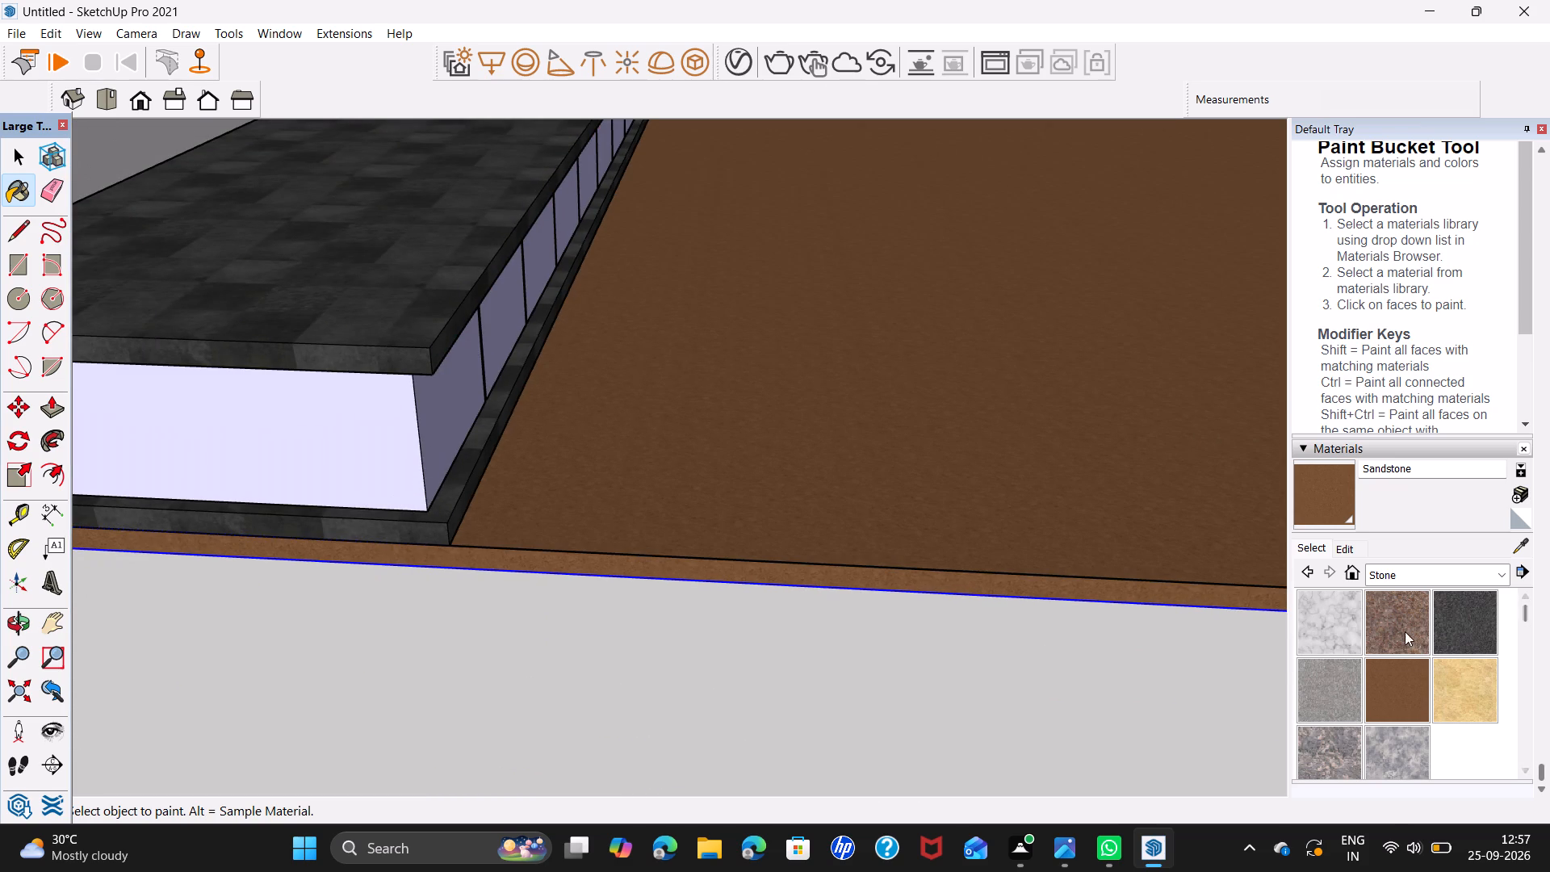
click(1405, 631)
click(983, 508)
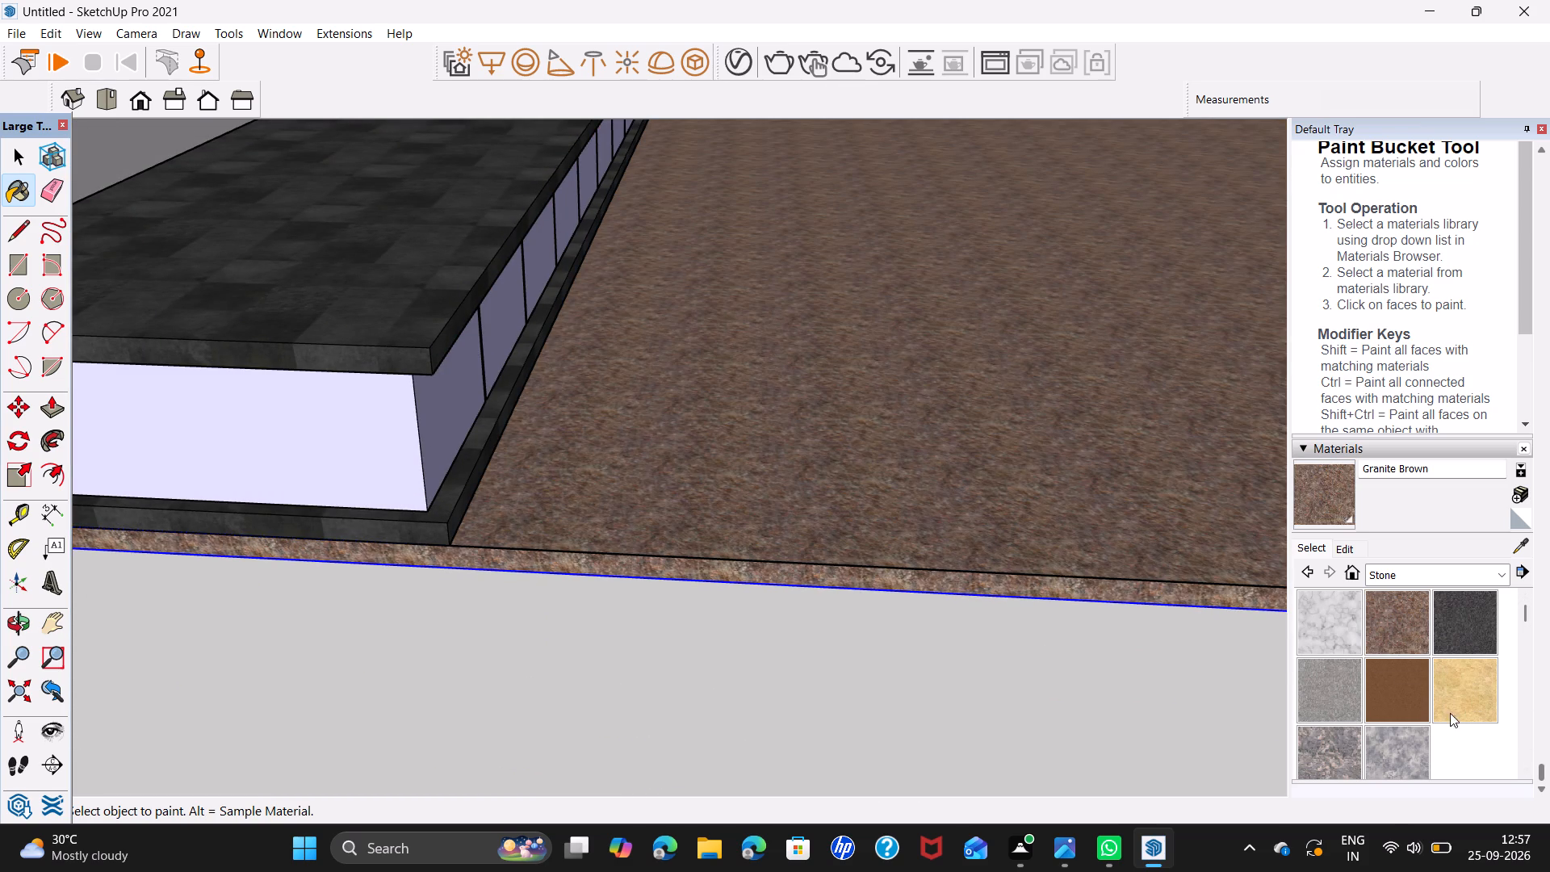
Repaint the kitchen floor with Stone Brushed Khaki from the Stone collection and check it from the open front.
click(1378, 690)
click(1472, 692)
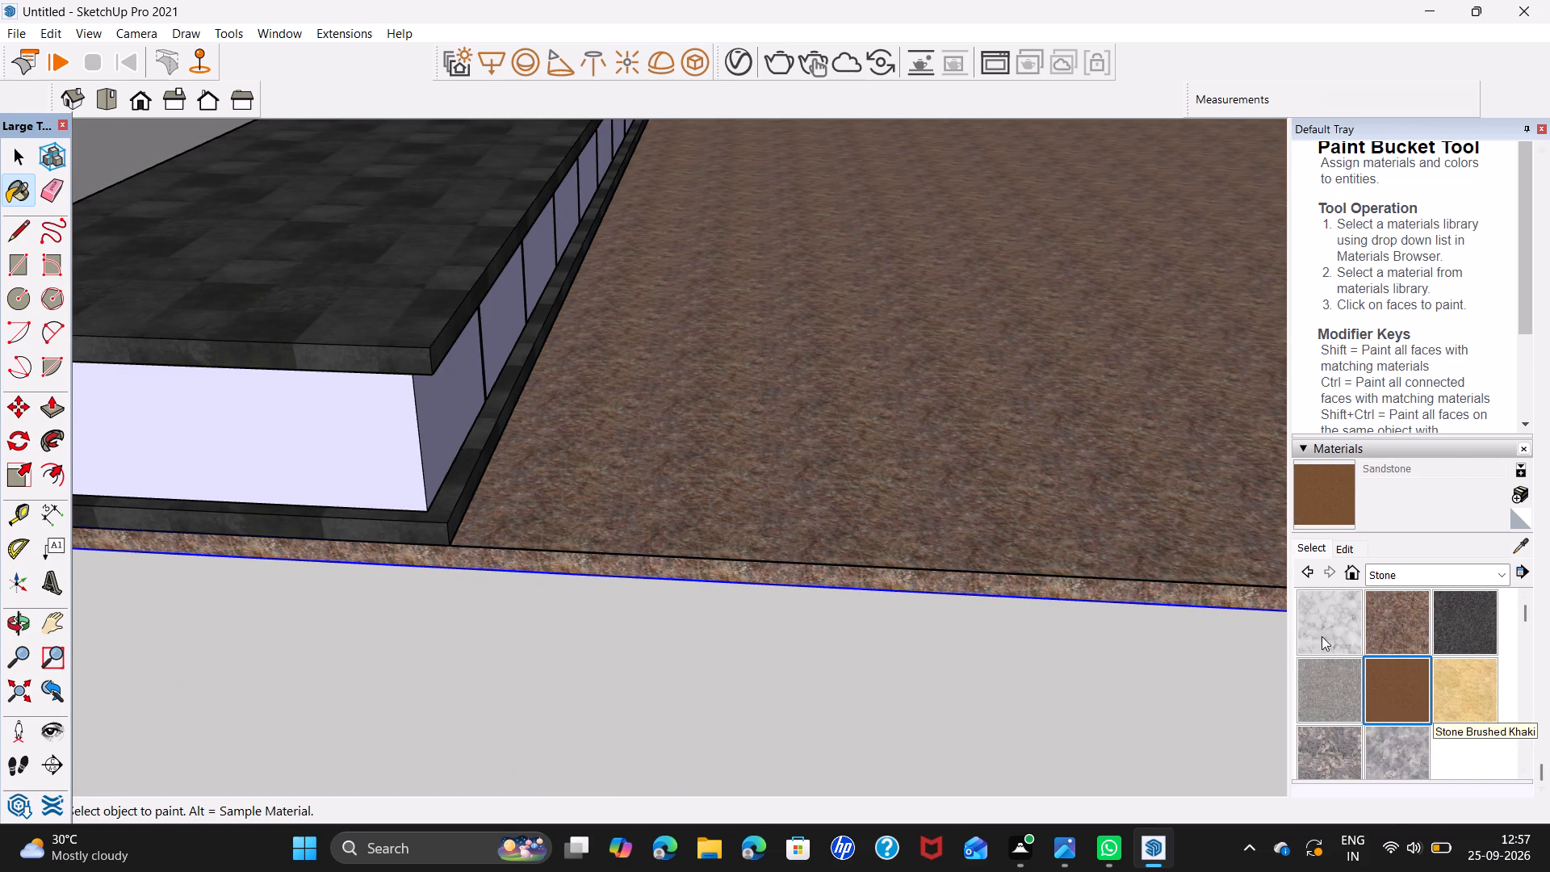
click(921, 508)
scroll(949, 512, down, 13)
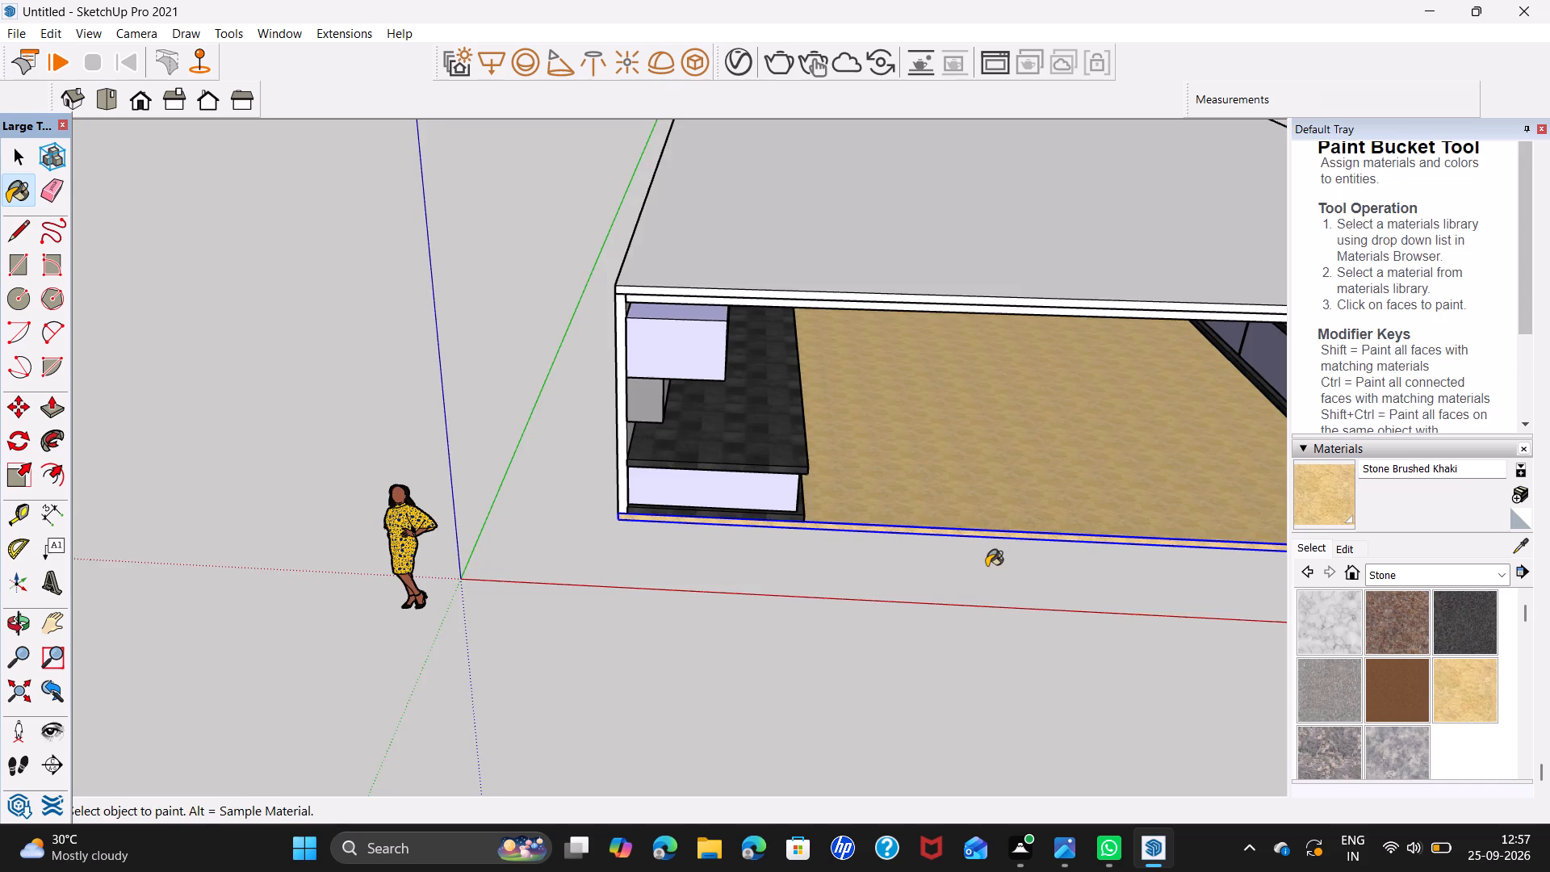
middle_drag(987, 566, 935, 423)
scroll(956, 375, up, 2)
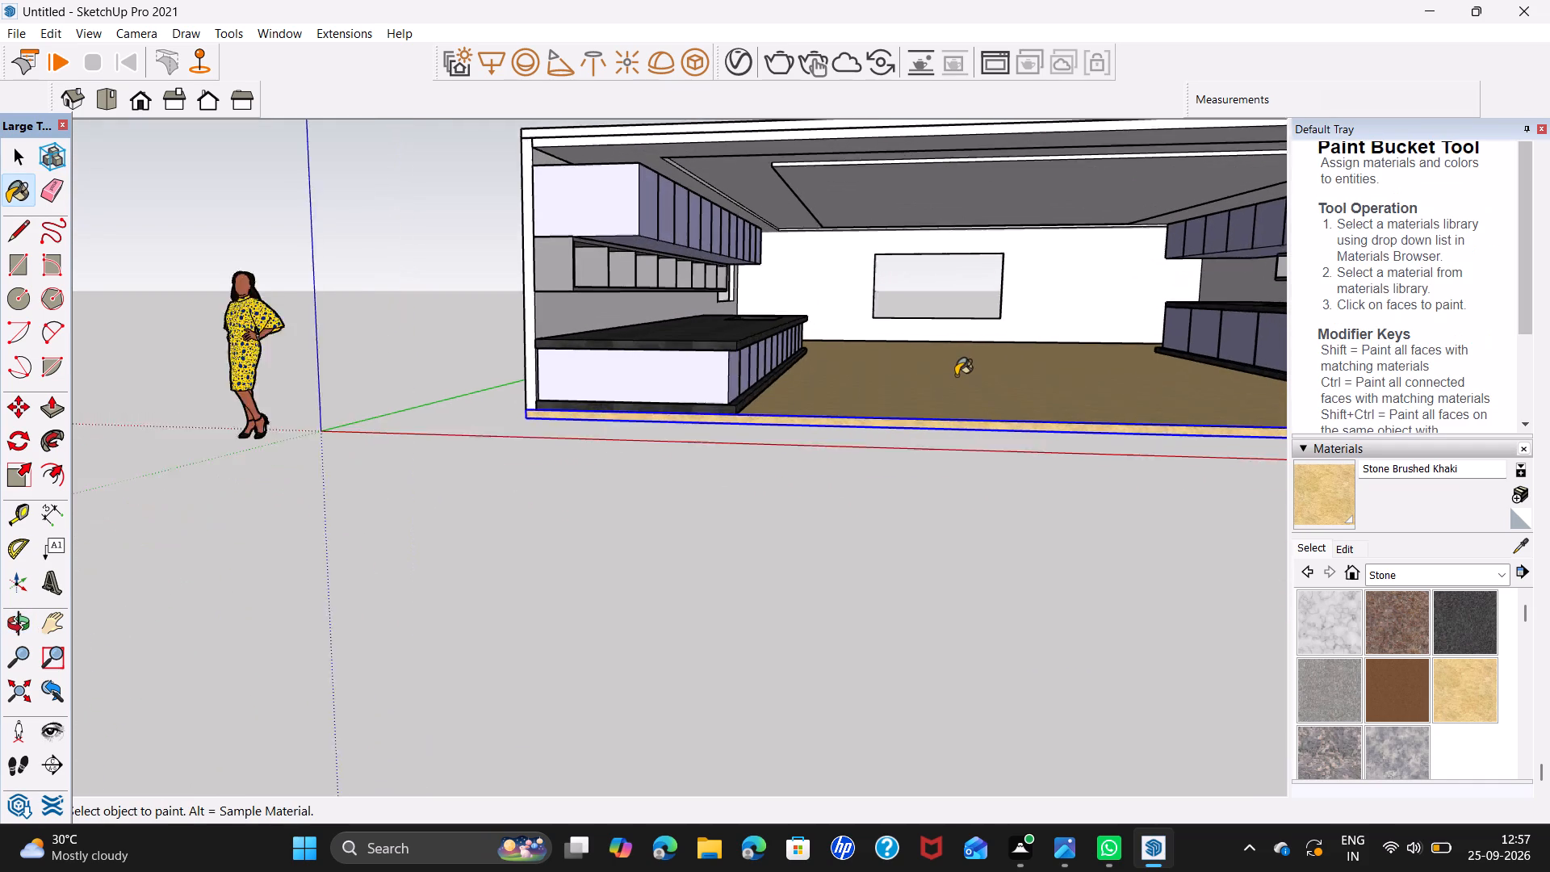
scroll(956, 375, up, 2)
middle_drag(964, 393, 938, 507)
middle_drag(920, 555, 1034, 562)
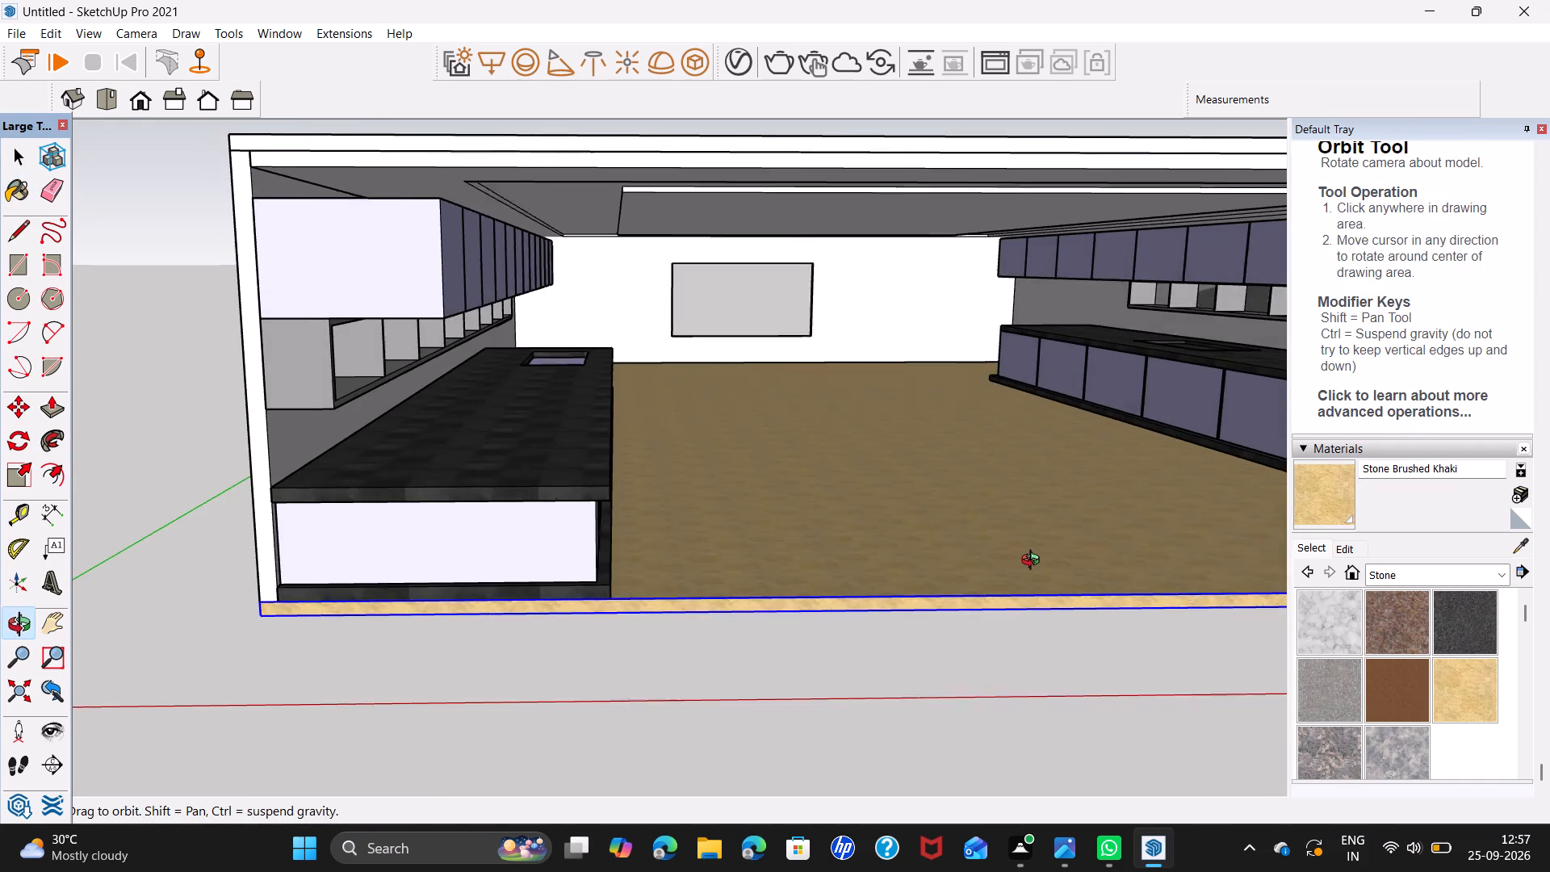
middle_drag(1034, 562, 1037, 561)
shift+middle_drag(1006, 476, 848, 463)
scroll(860, 466, down, 1)
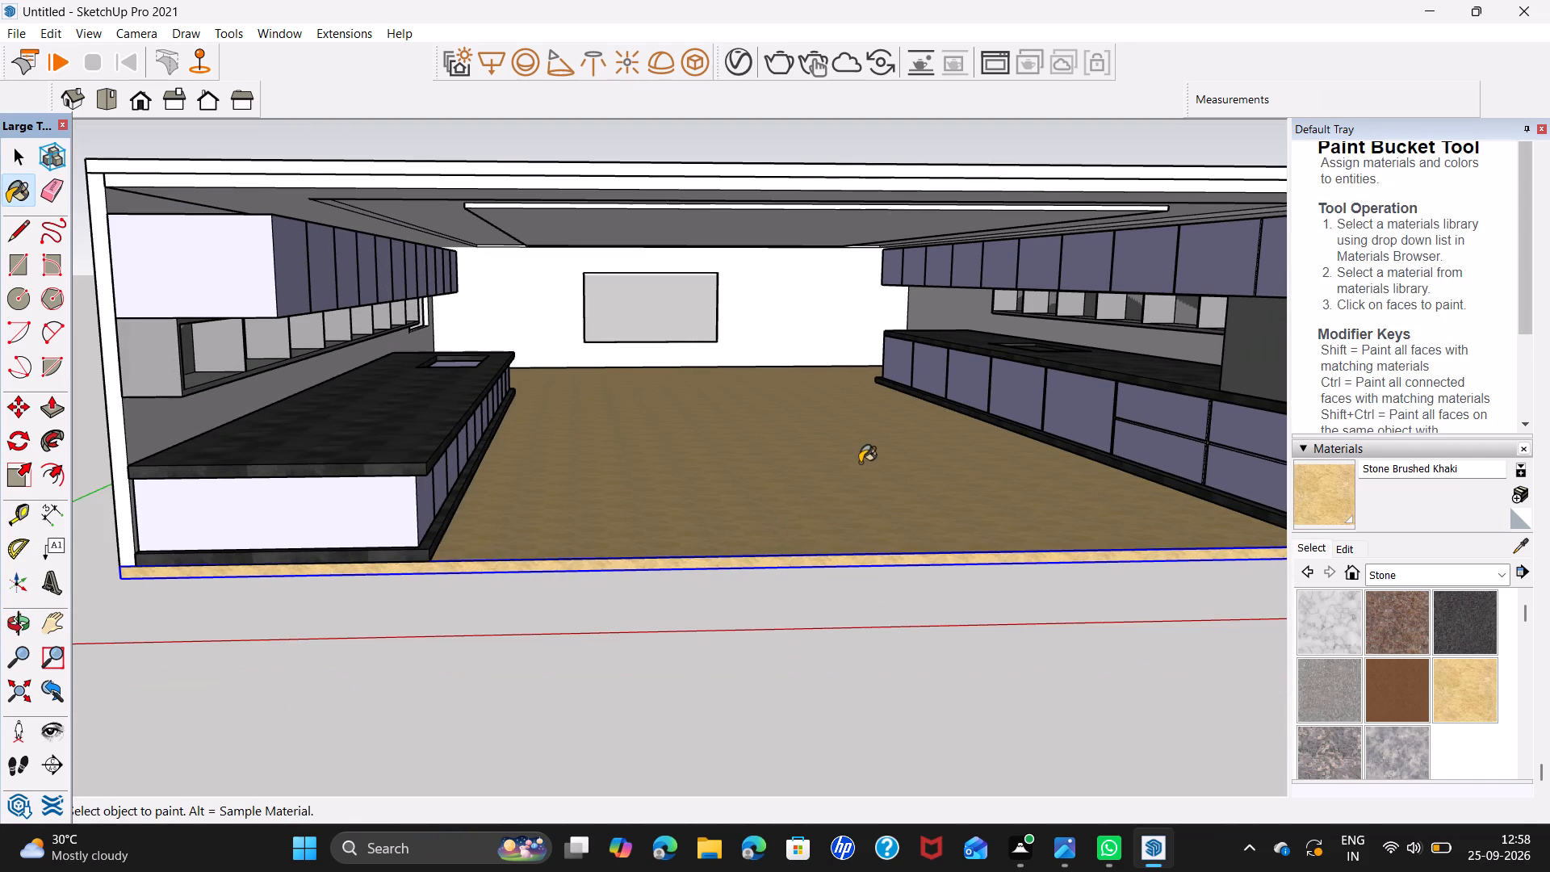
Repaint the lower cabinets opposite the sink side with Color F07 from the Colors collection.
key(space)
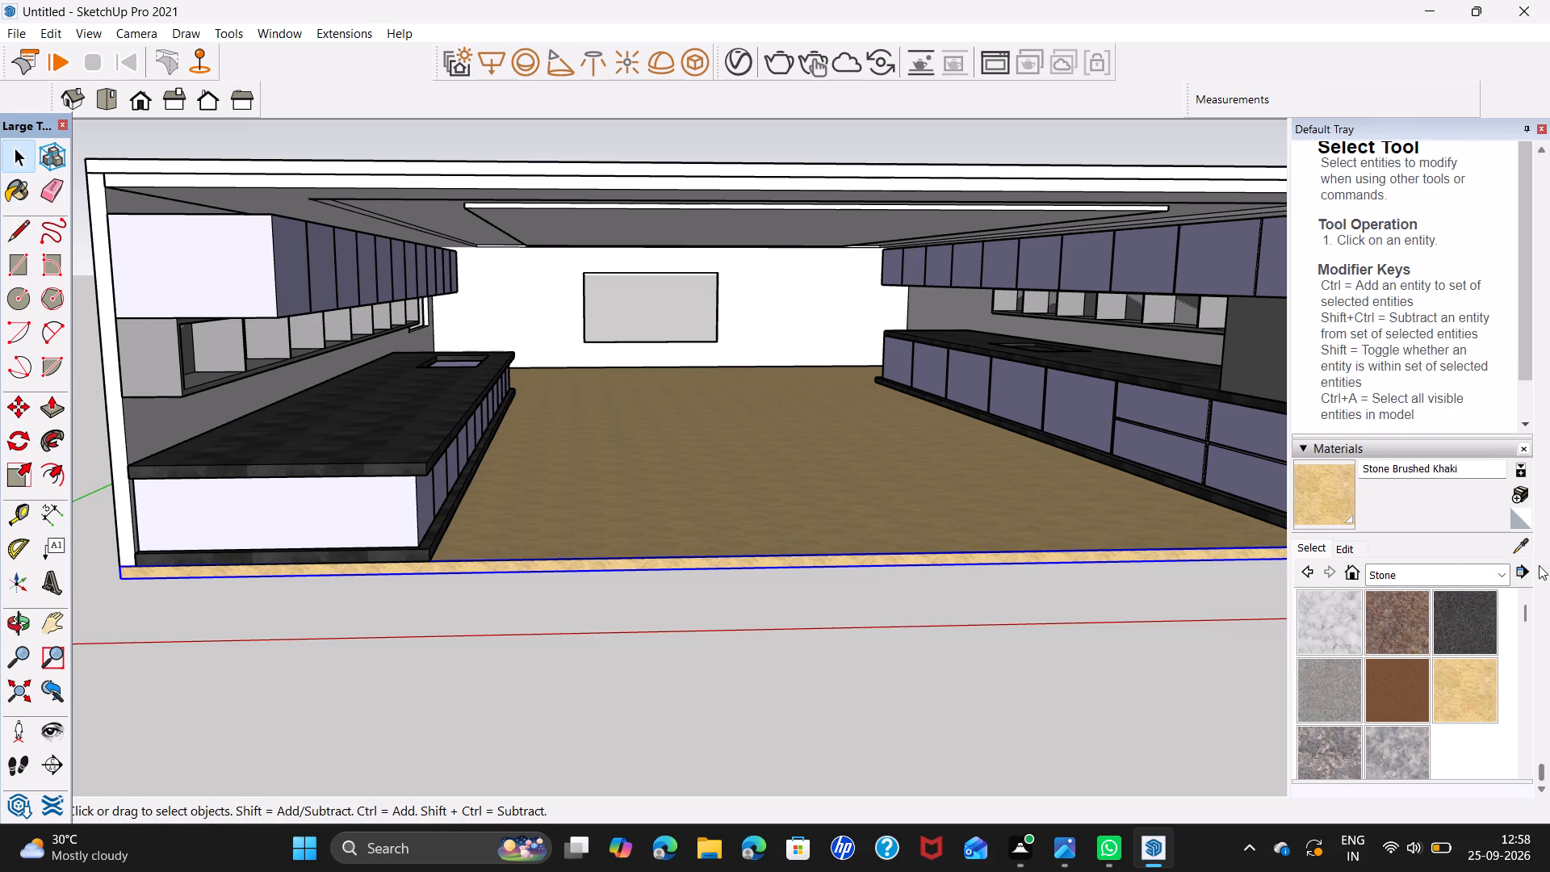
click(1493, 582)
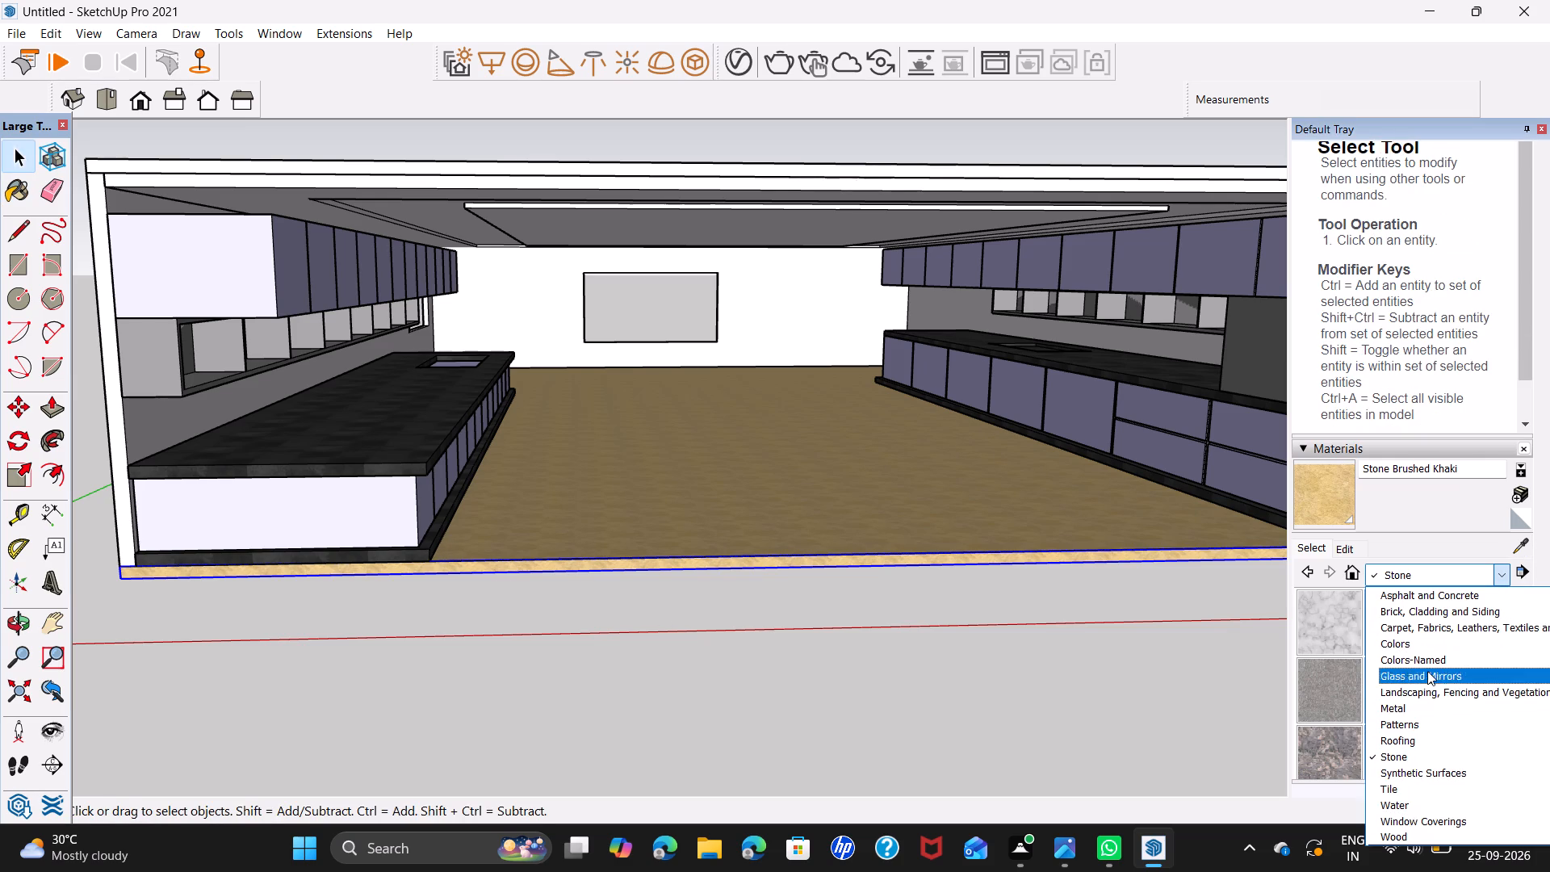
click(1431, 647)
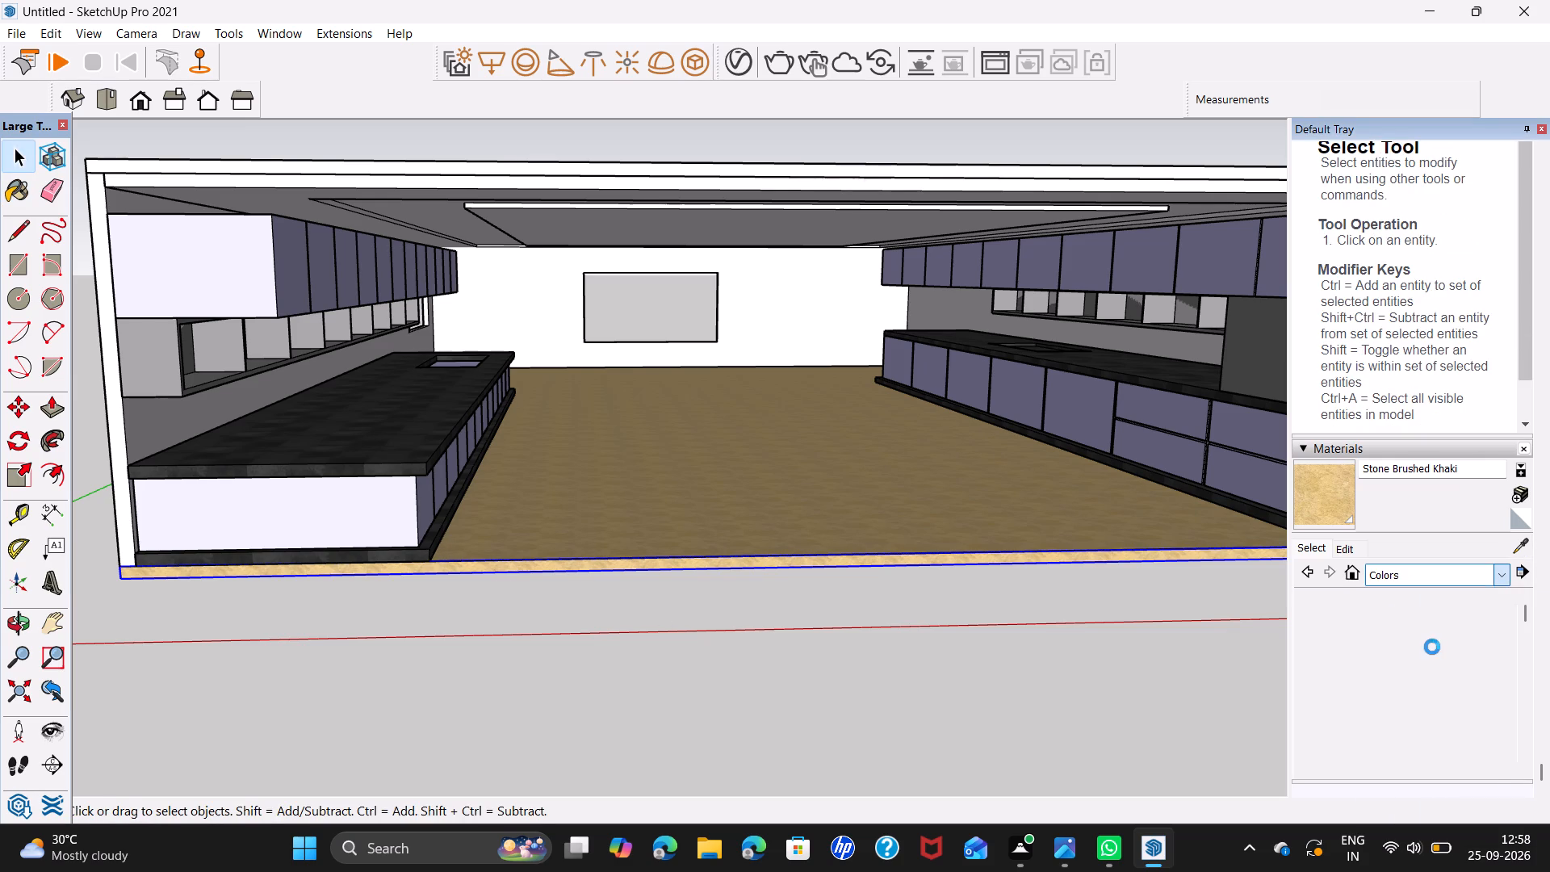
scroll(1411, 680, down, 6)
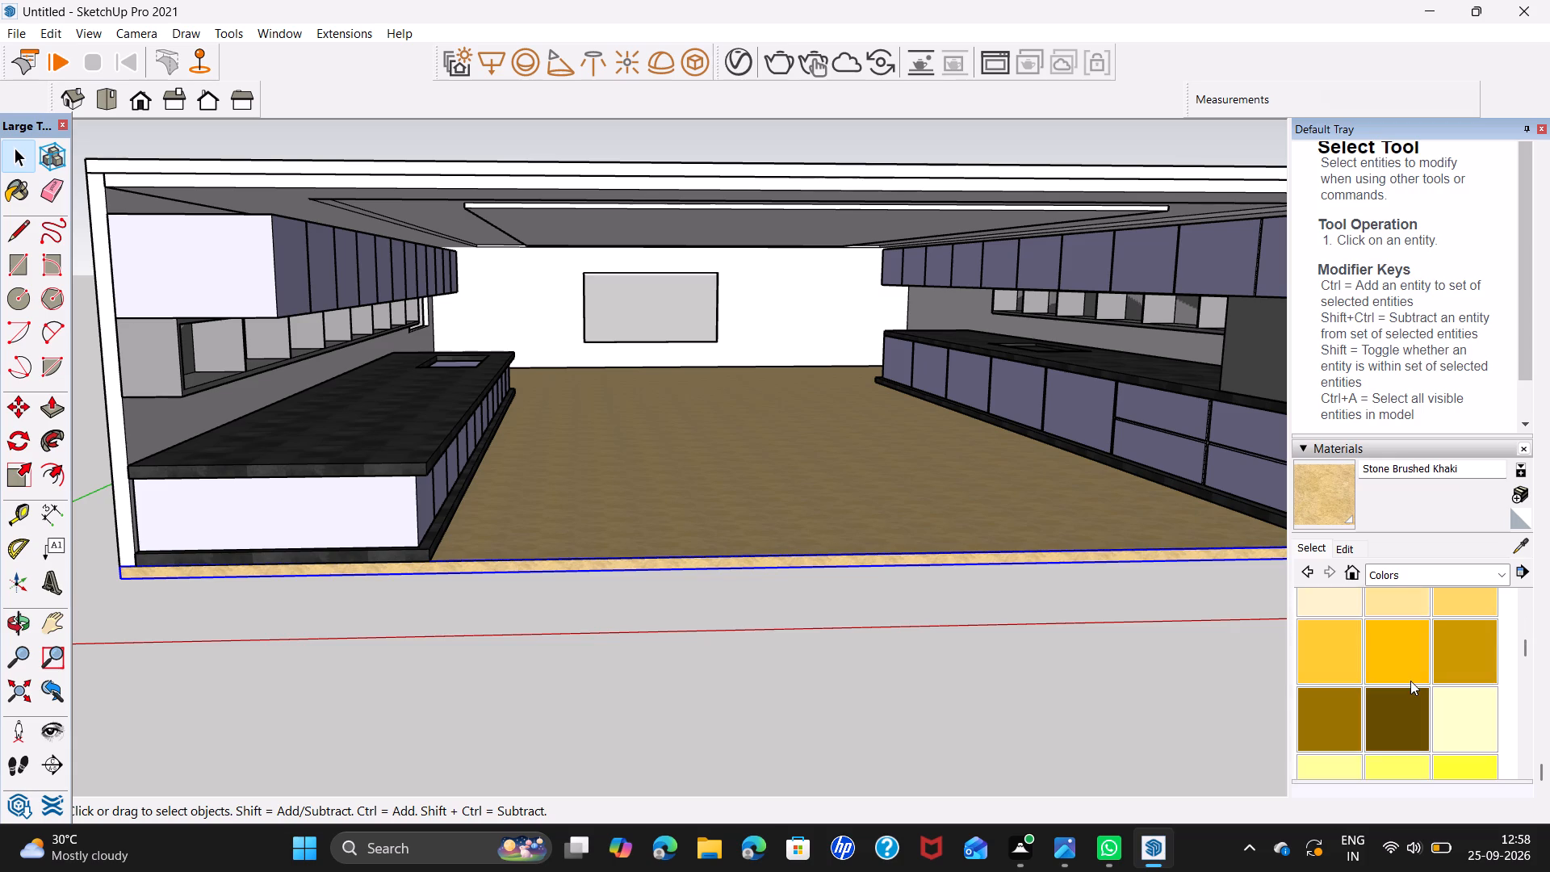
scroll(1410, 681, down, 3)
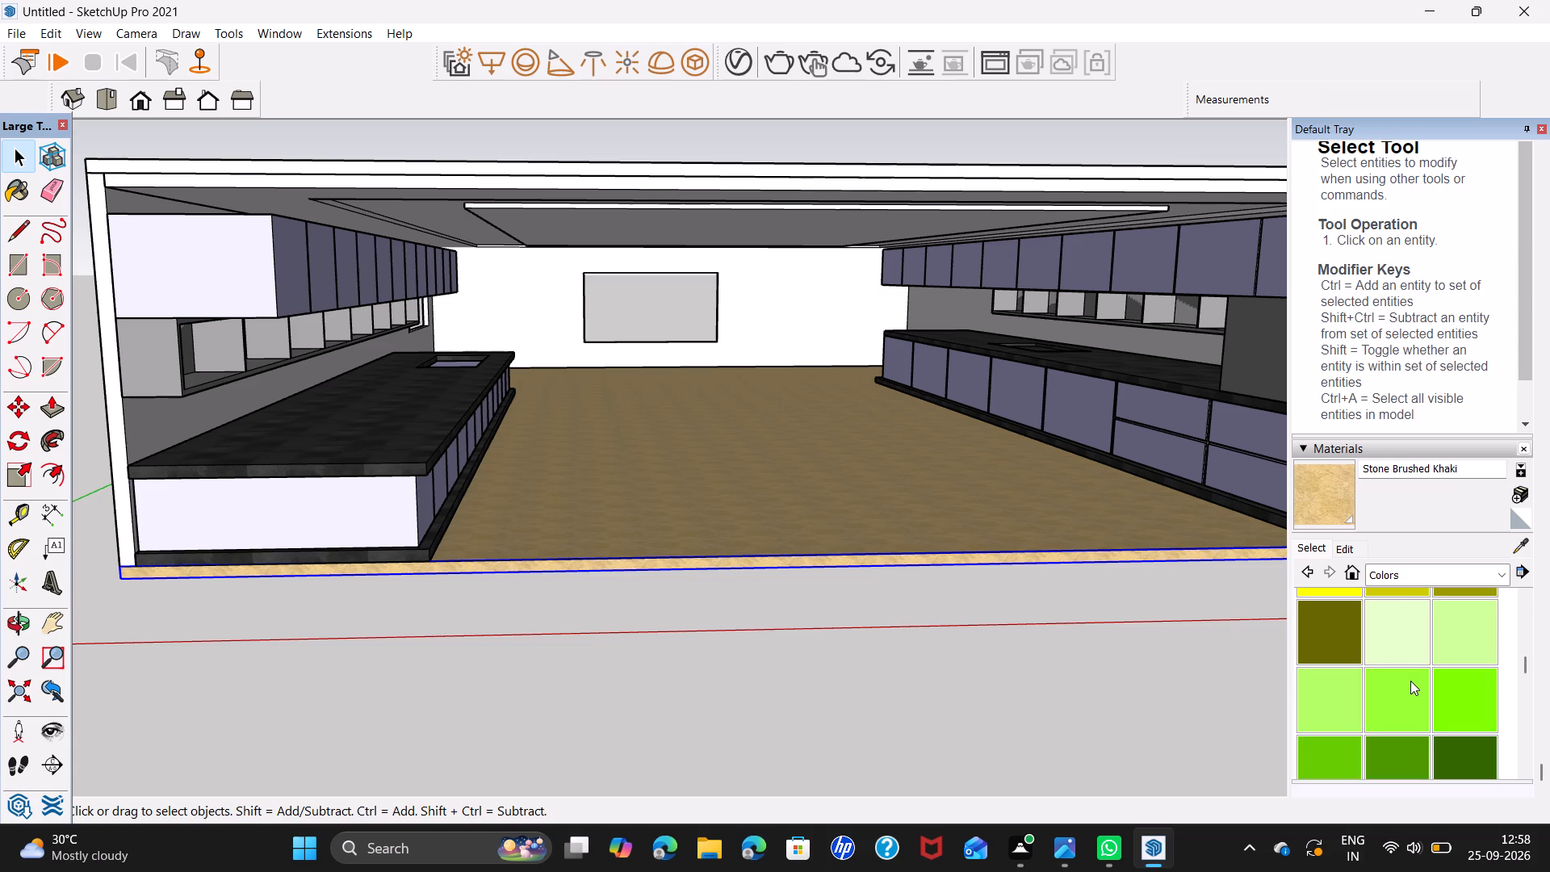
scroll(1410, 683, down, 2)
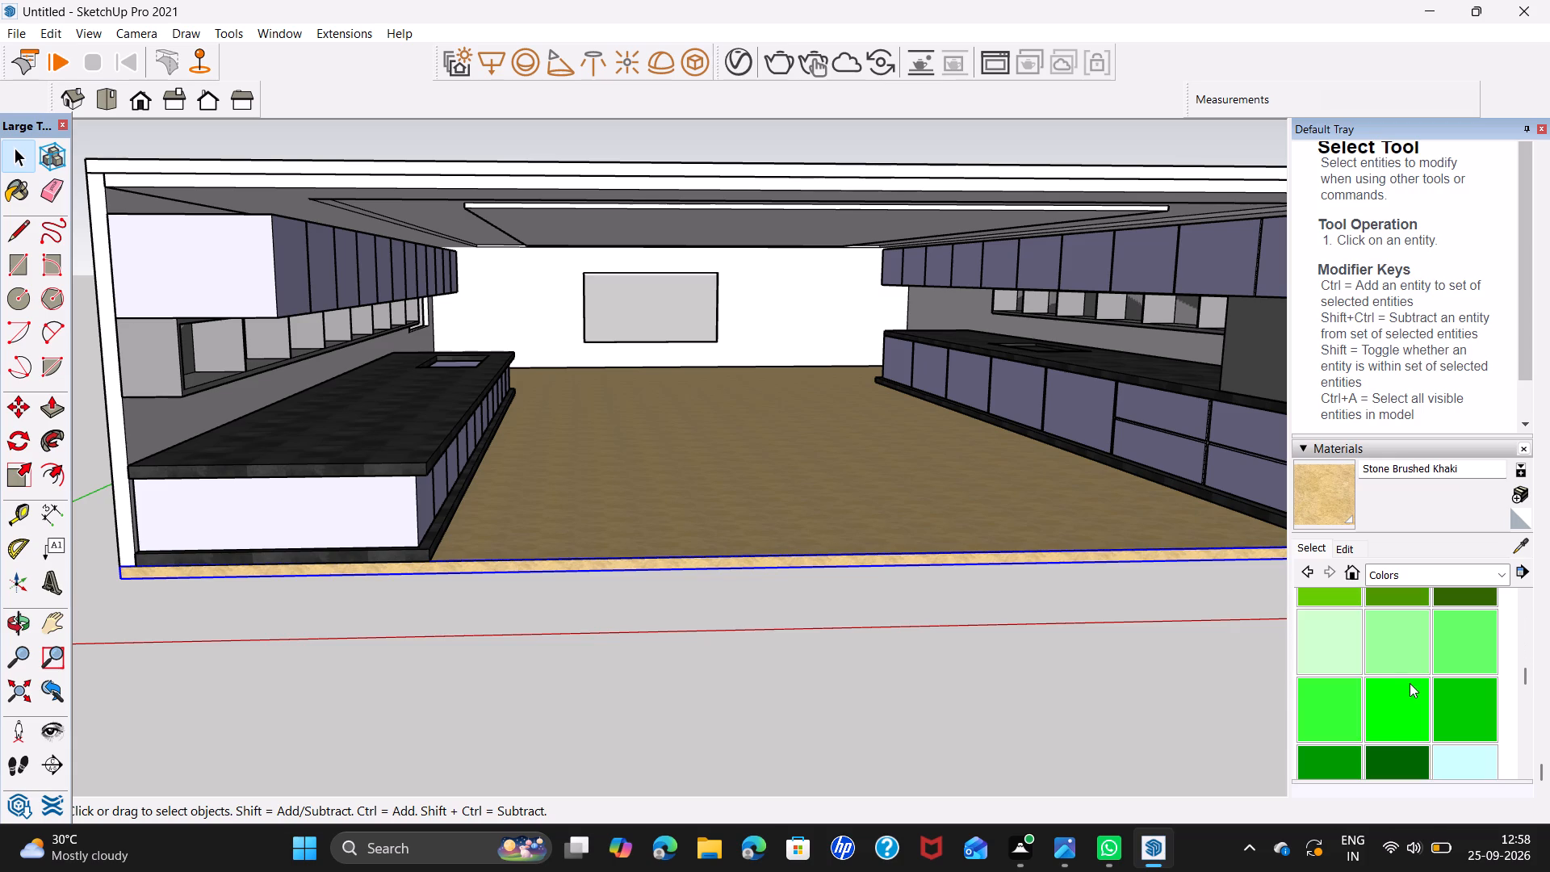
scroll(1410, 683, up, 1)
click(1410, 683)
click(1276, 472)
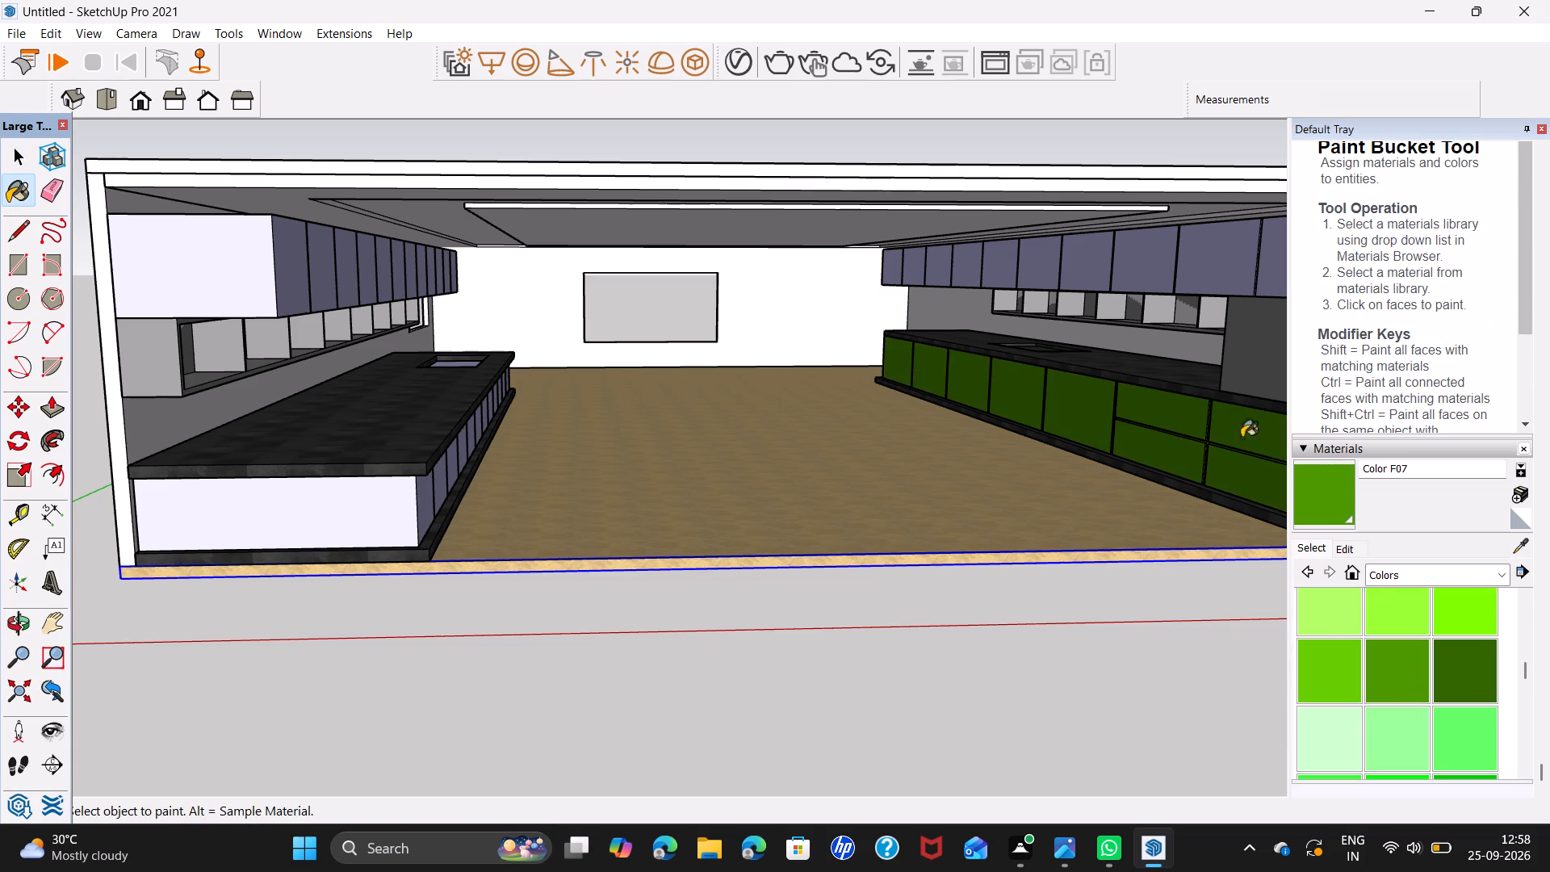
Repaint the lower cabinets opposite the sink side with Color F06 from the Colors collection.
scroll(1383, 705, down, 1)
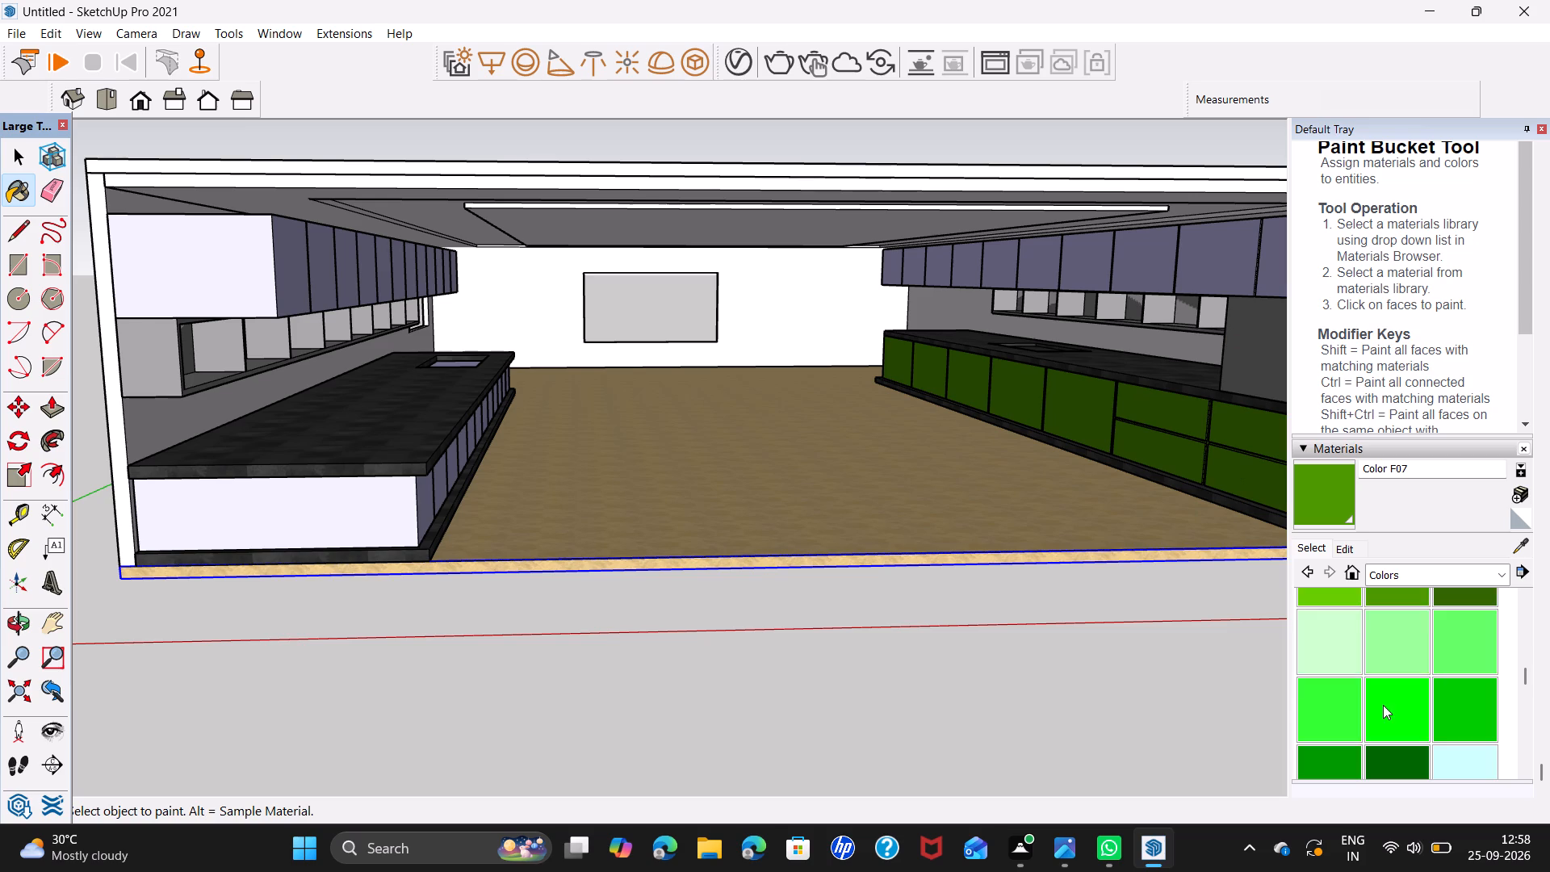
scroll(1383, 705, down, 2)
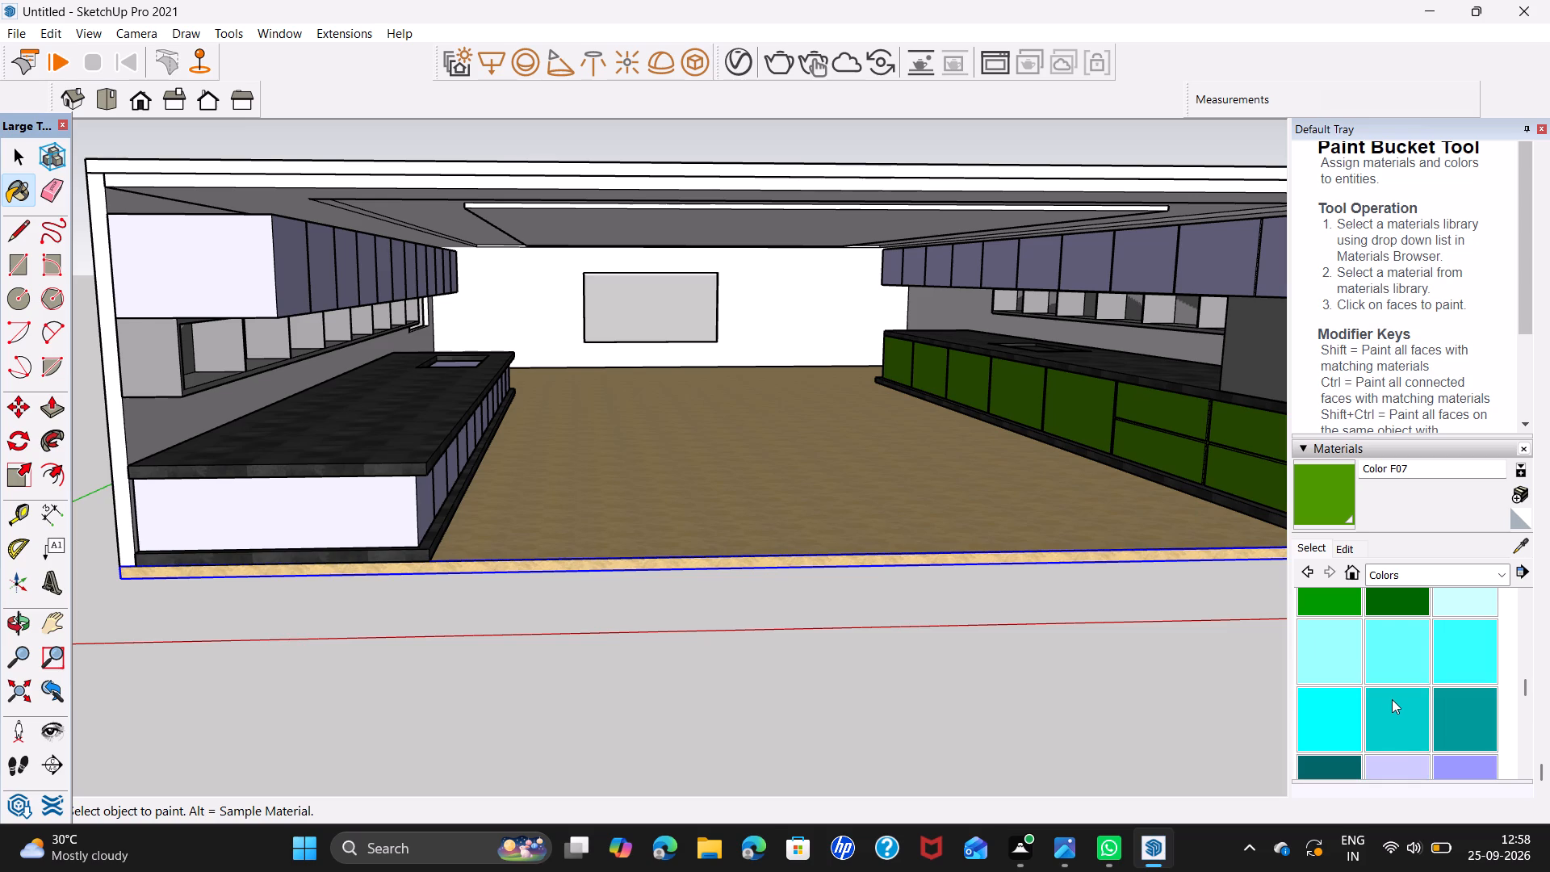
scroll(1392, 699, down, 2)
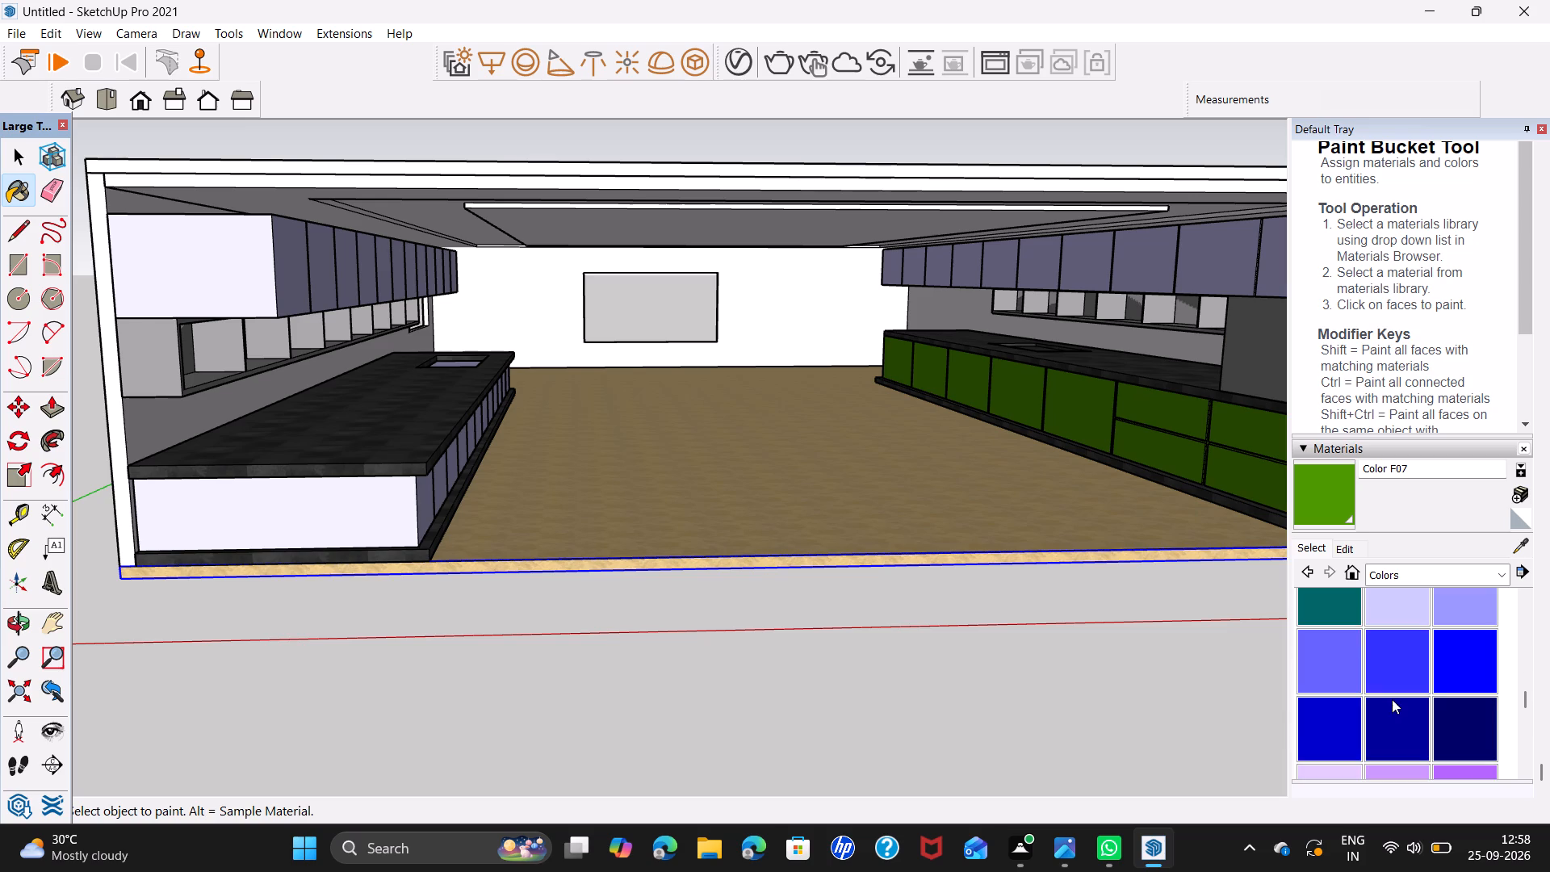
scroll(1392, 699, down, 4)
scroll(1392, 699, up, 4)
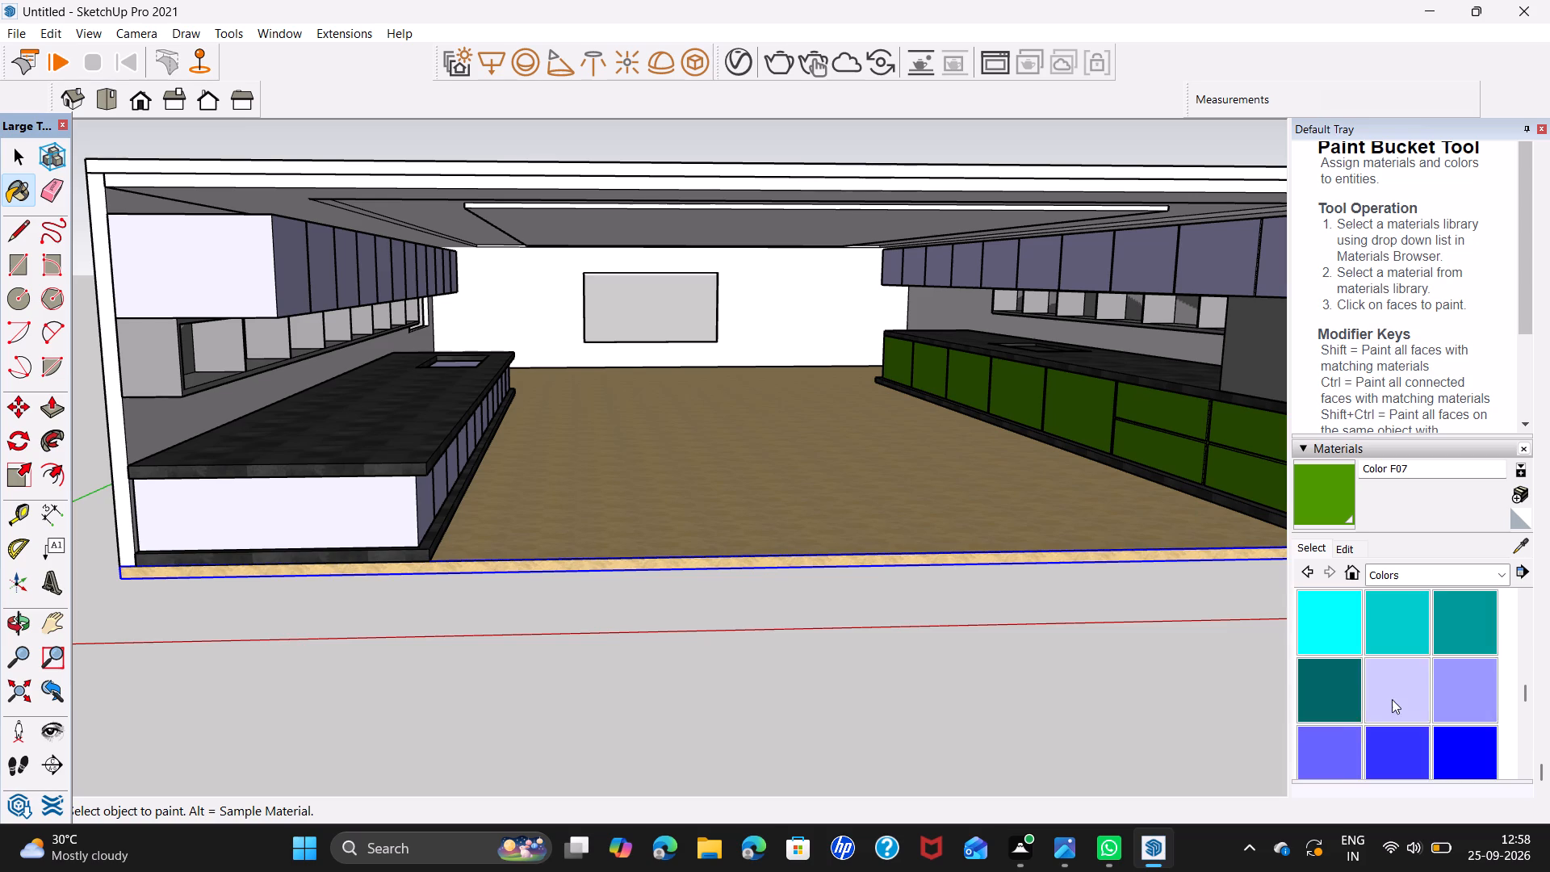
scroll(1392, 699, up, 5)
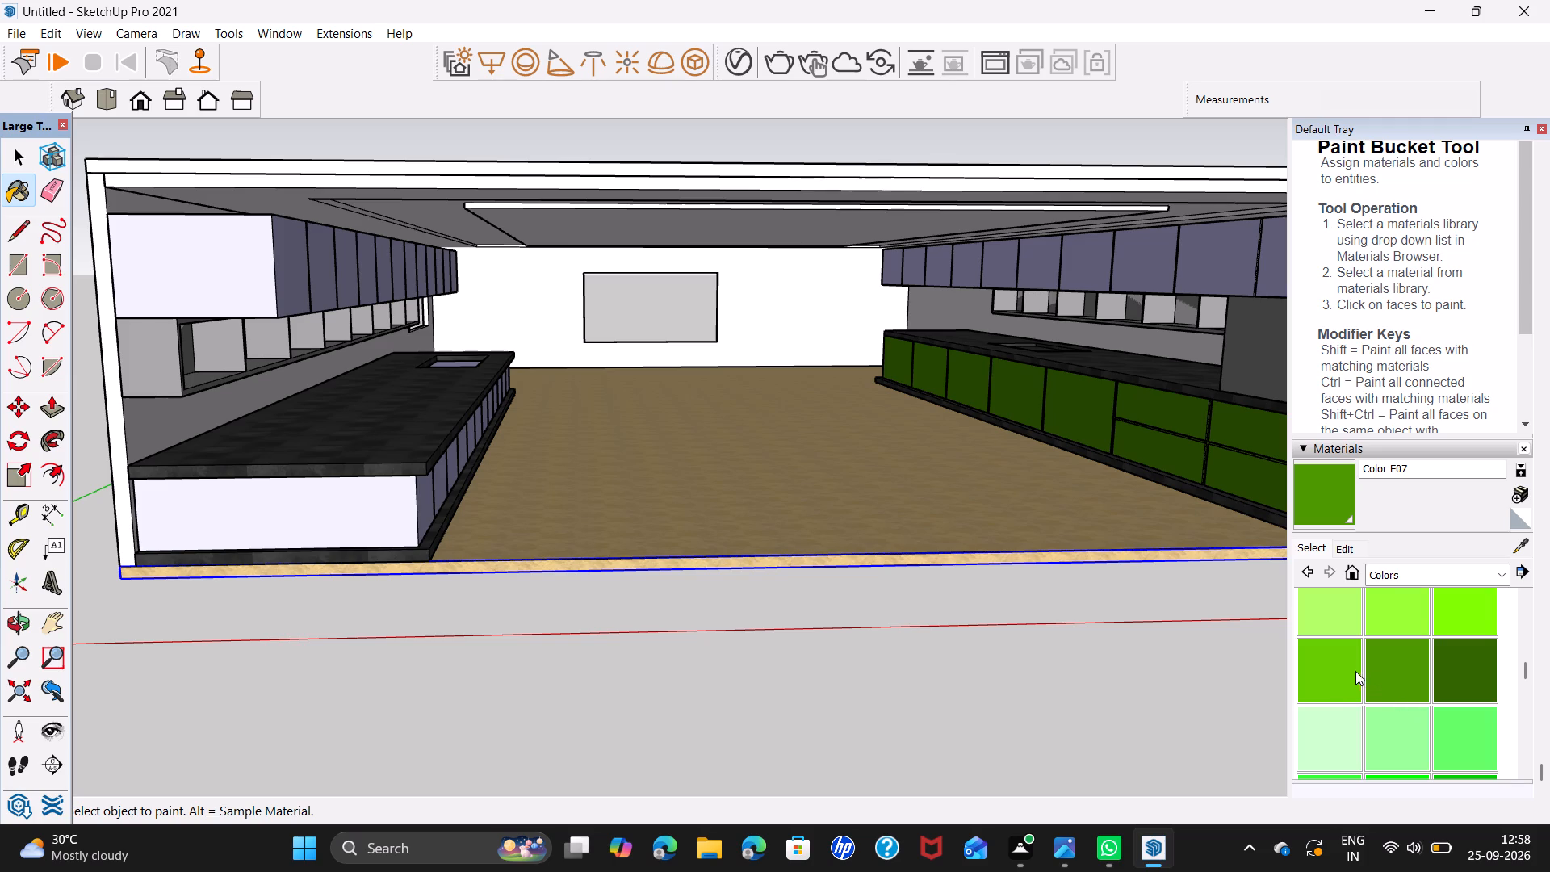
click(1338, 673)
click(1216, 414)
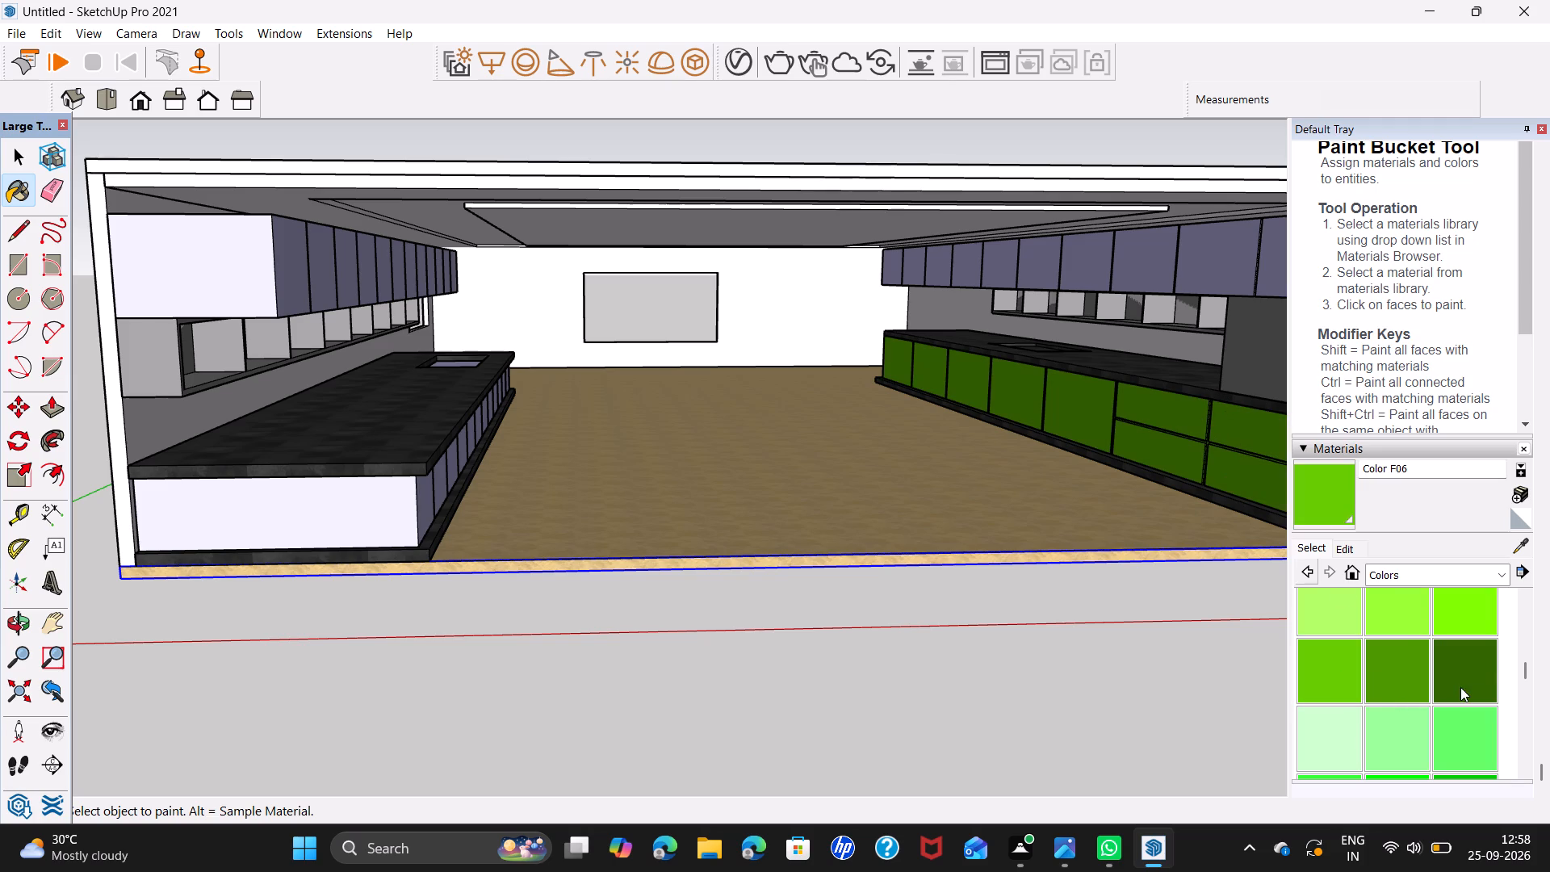
Paint the upper and lower cabinets on both sides of the kitchen and the sink-side plinth with Color F03.
click(1310, 618)
click(1209, 444)
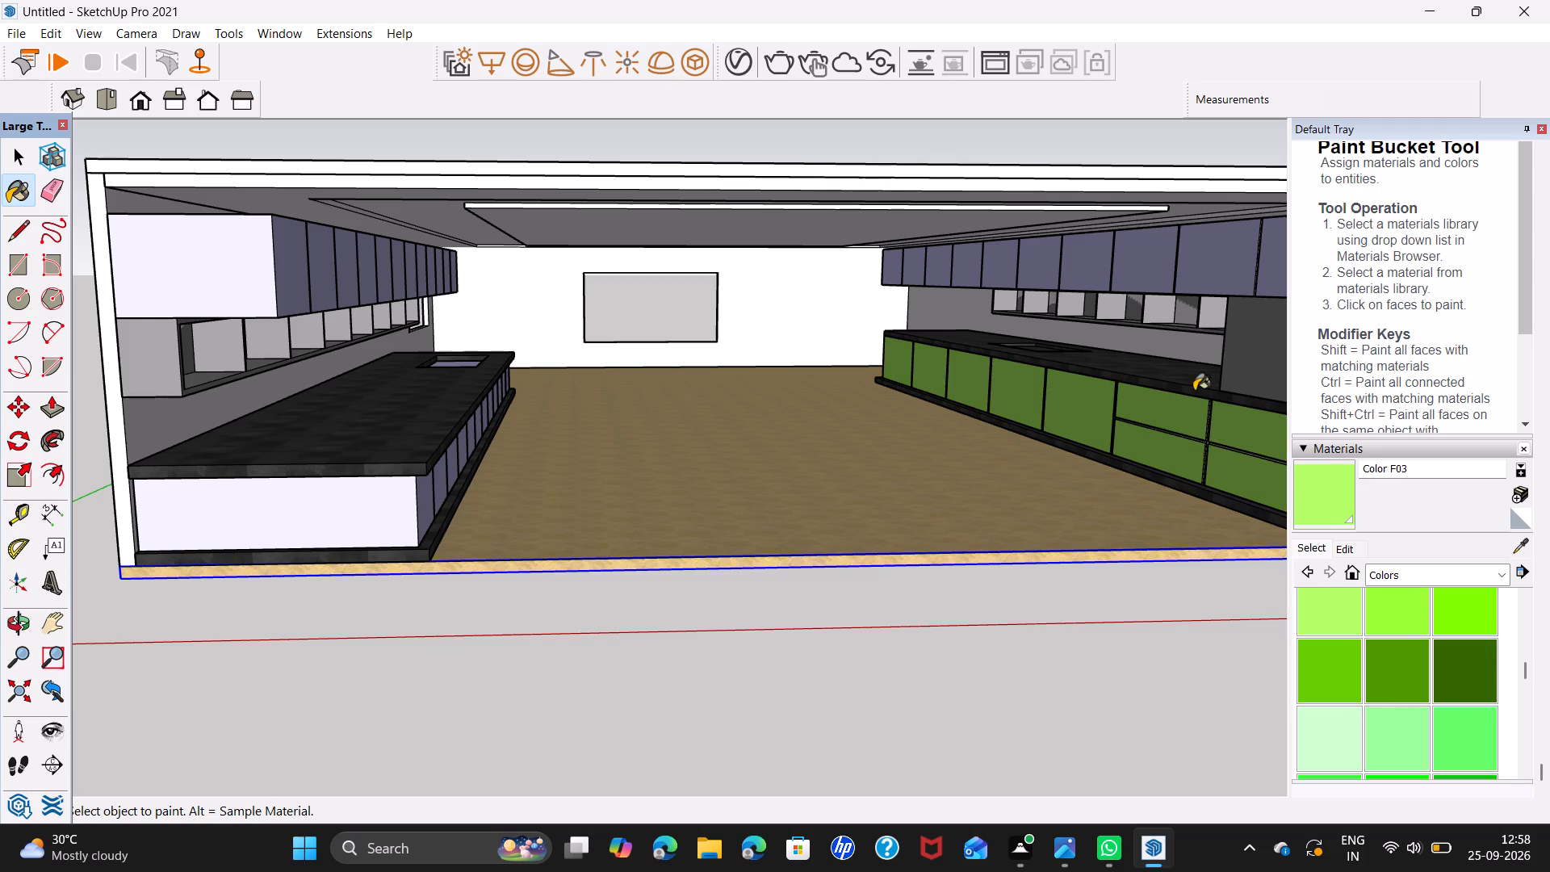
click(1219, 238)
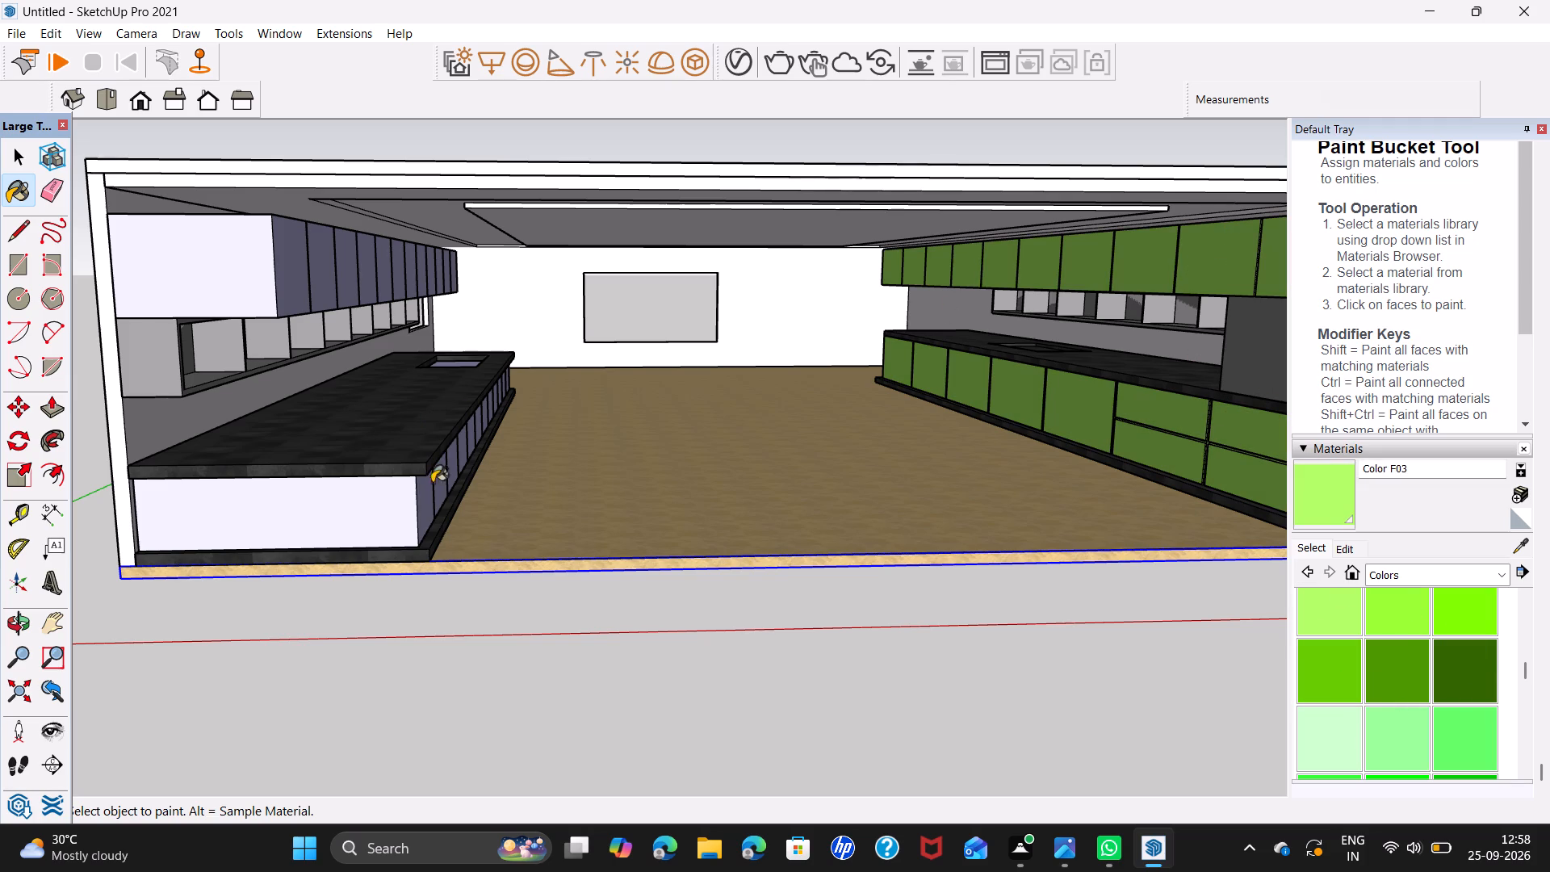
click(425, 518)
click(418, 551)
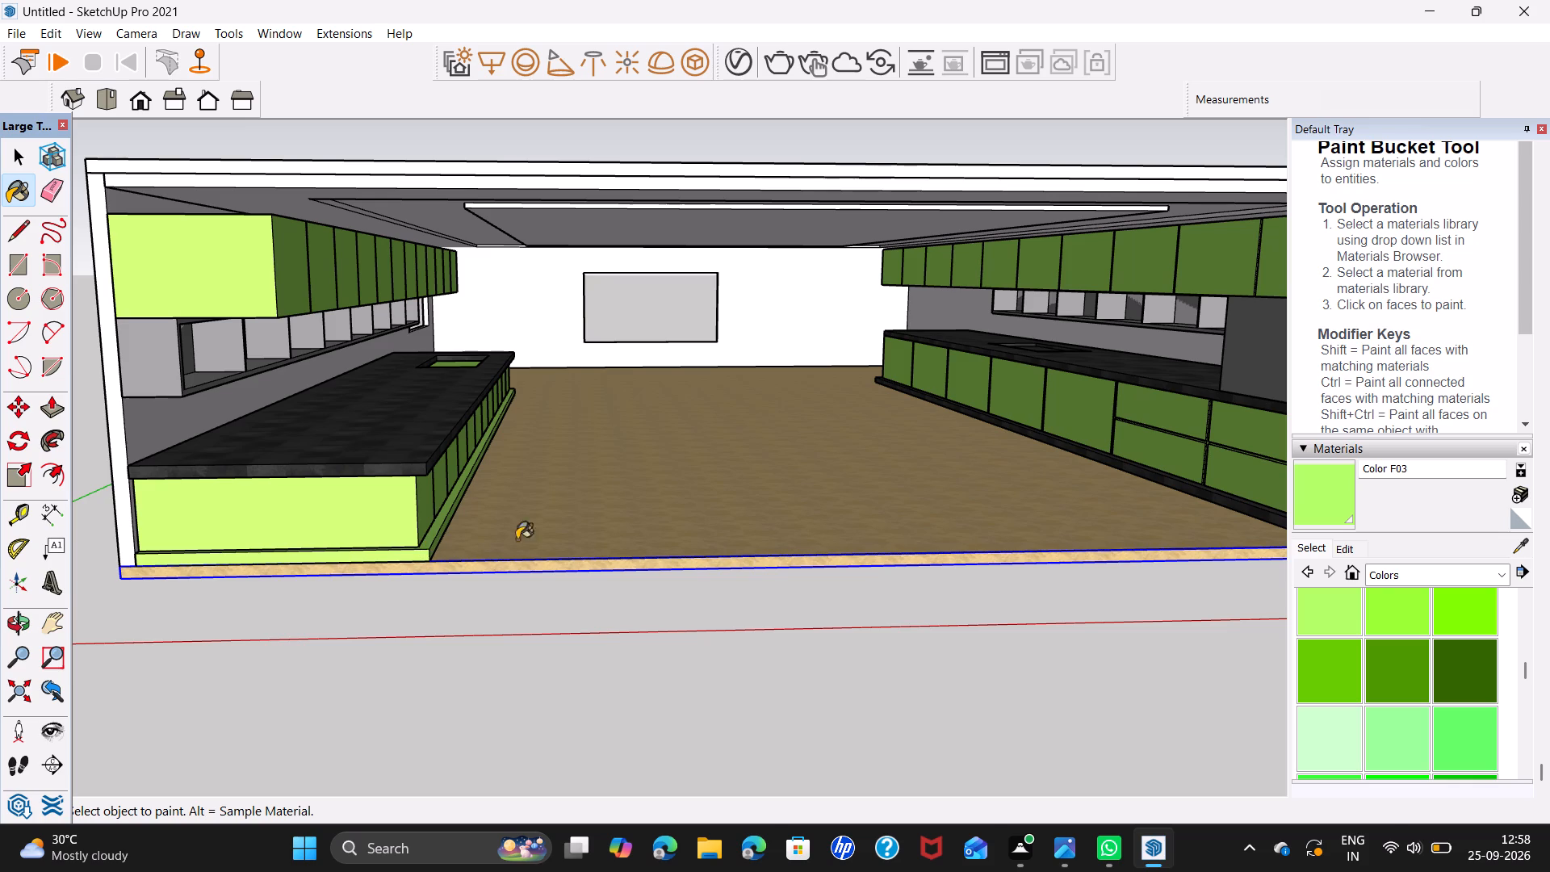
Repaint the sink-side upper and lower cabinets, their plinth and the opposite lower cabinets with Color F02 from the Colors collection.
middle_drag(688, 519, 514, 520)
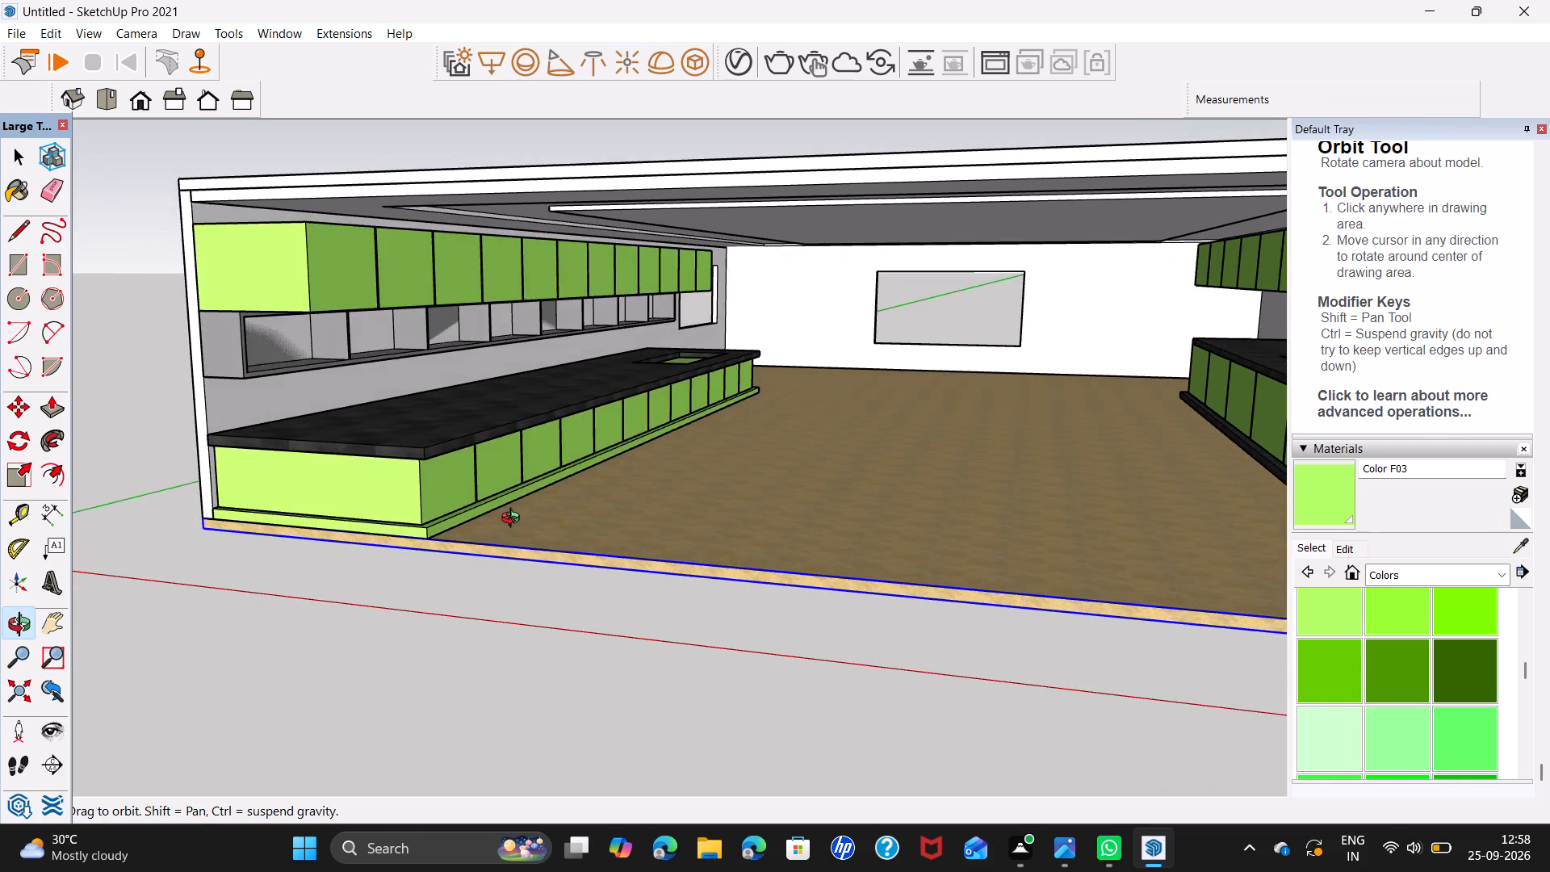
middle_drag(514, 520, 509, 471)
scroll(1387, 633, up, 1)
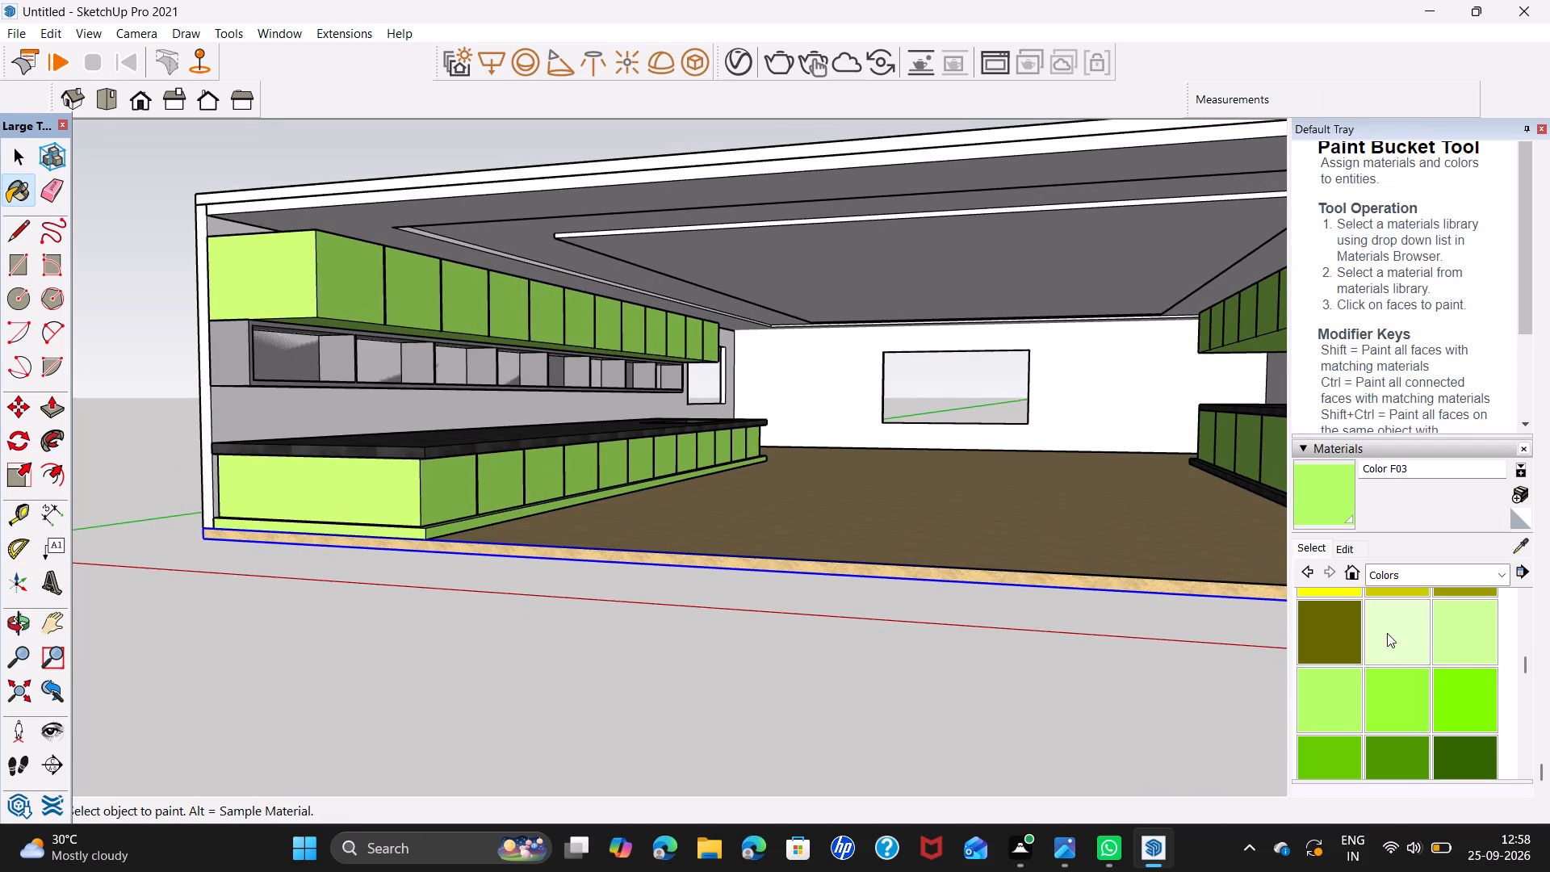
click(1468, 636)
click(528, 490)
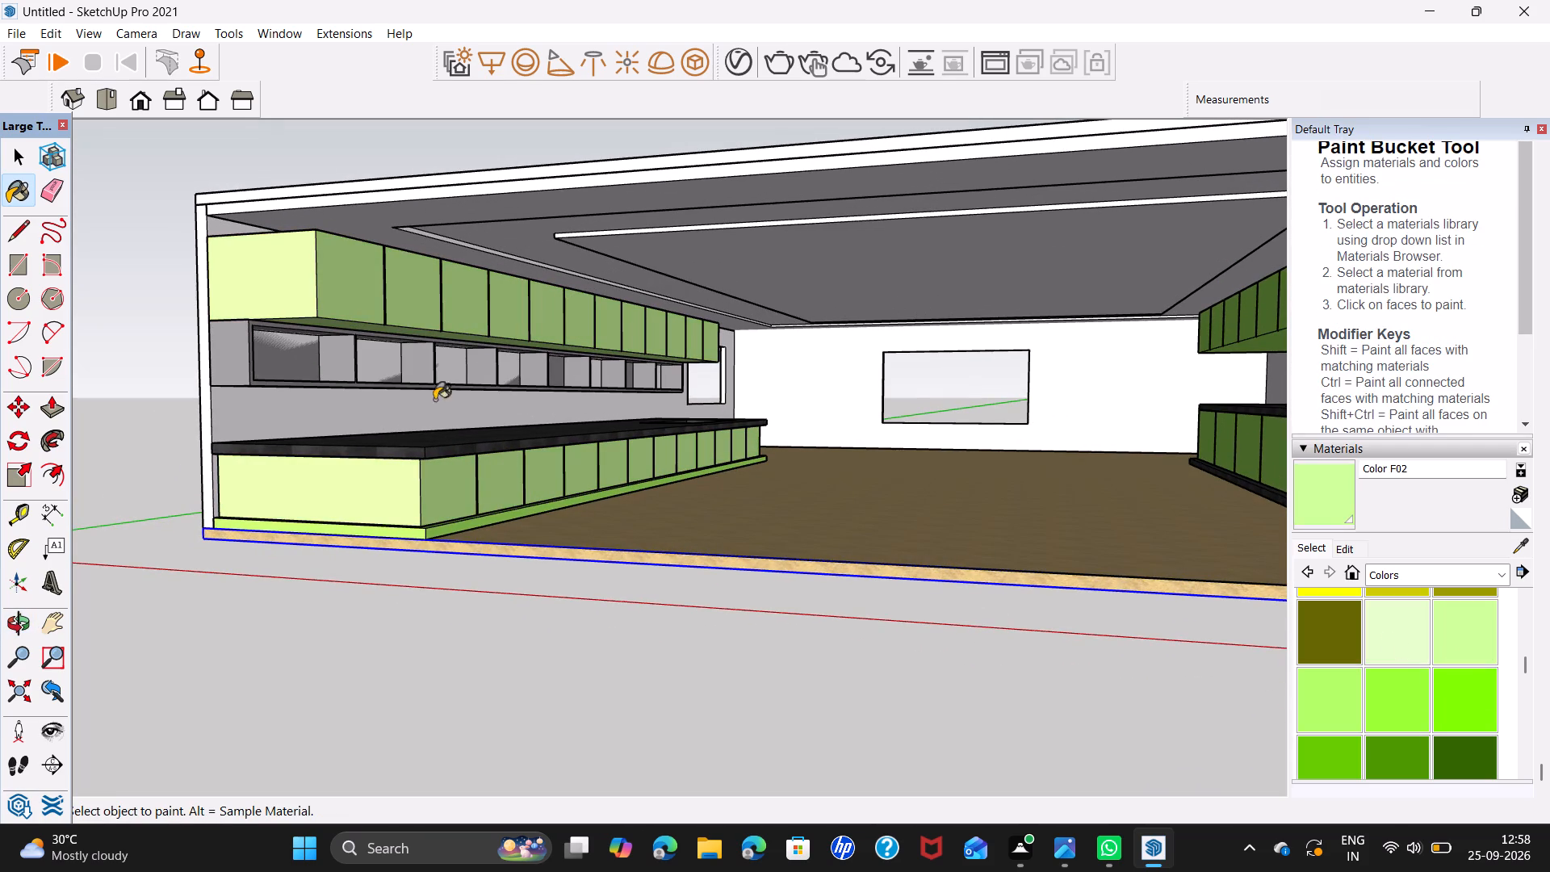
click(432, 539)
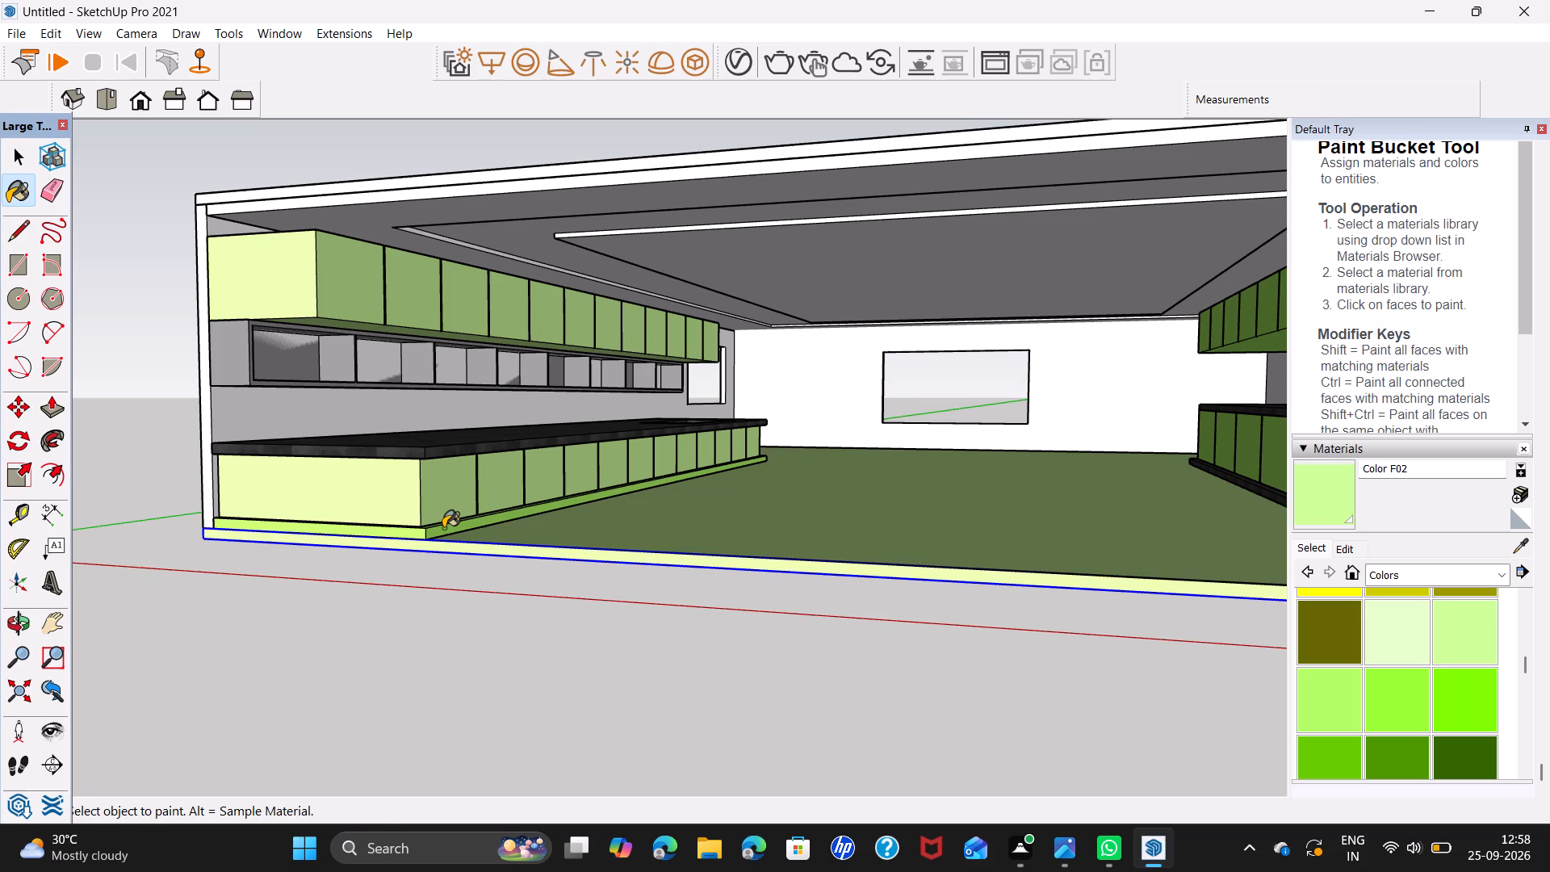
key(ctrl+z)
click(441, 528)
middle_drag(461, 555, 500, 573)
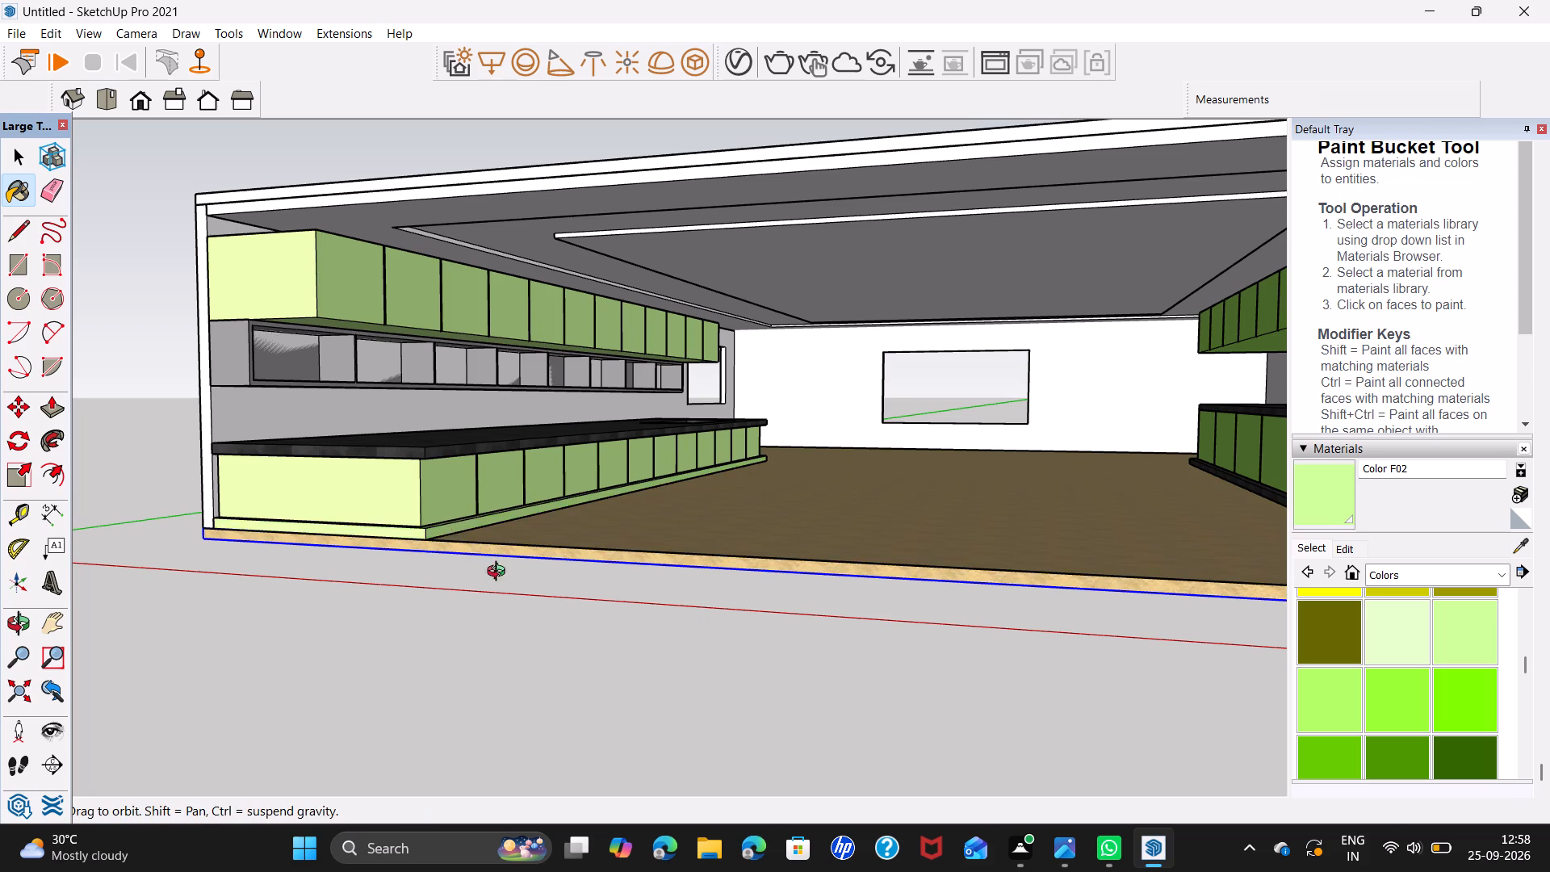
middle_drag(500, 573, 779, 555)
click(1067, 452)
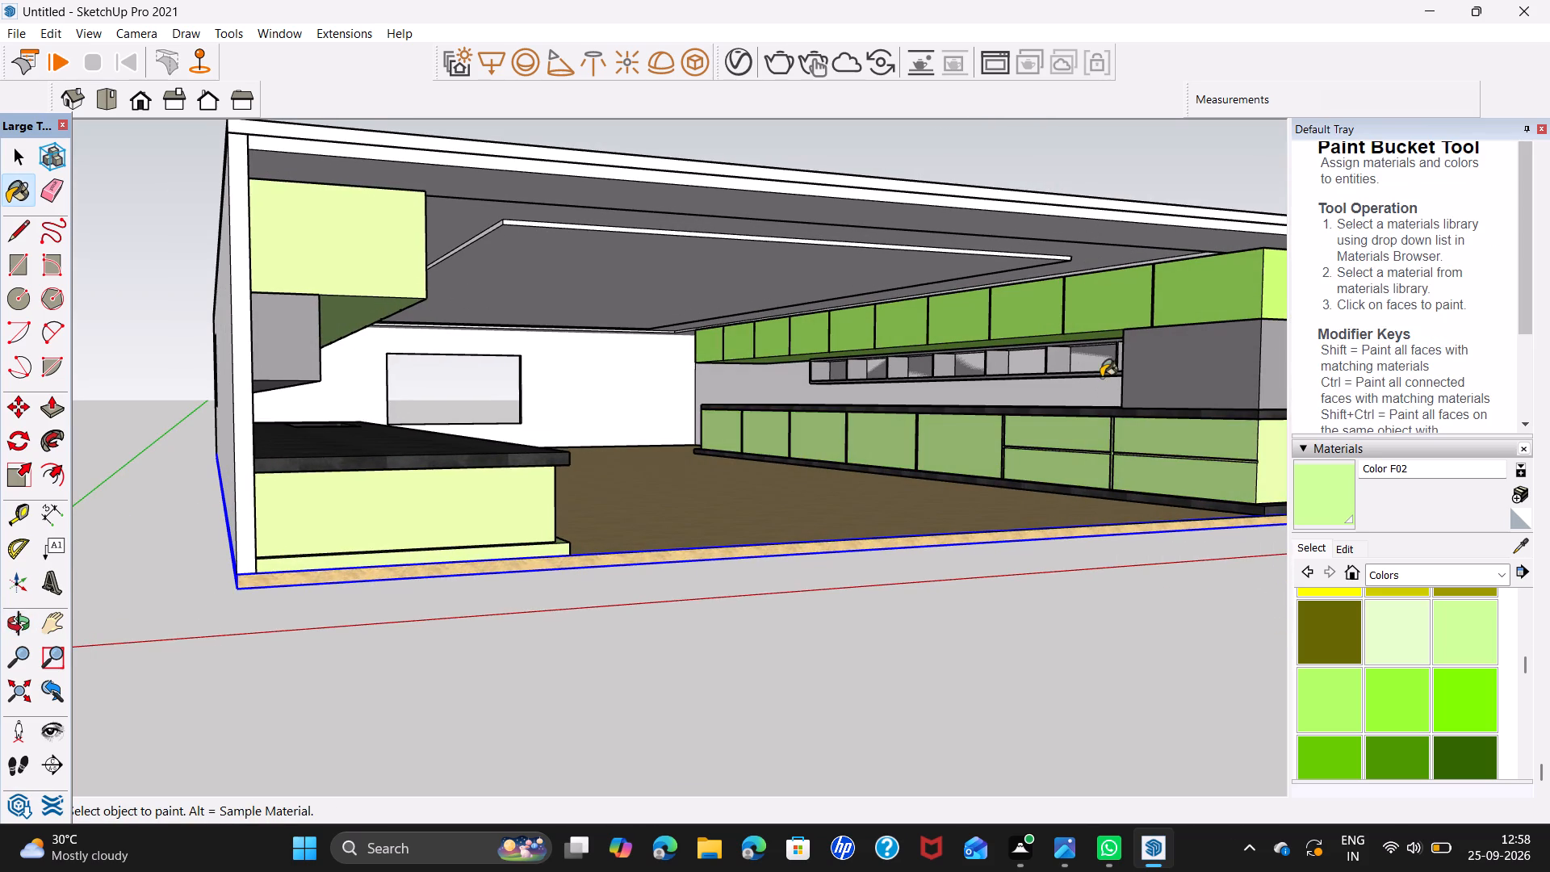
middle_drag(890, 499, 783, 522)
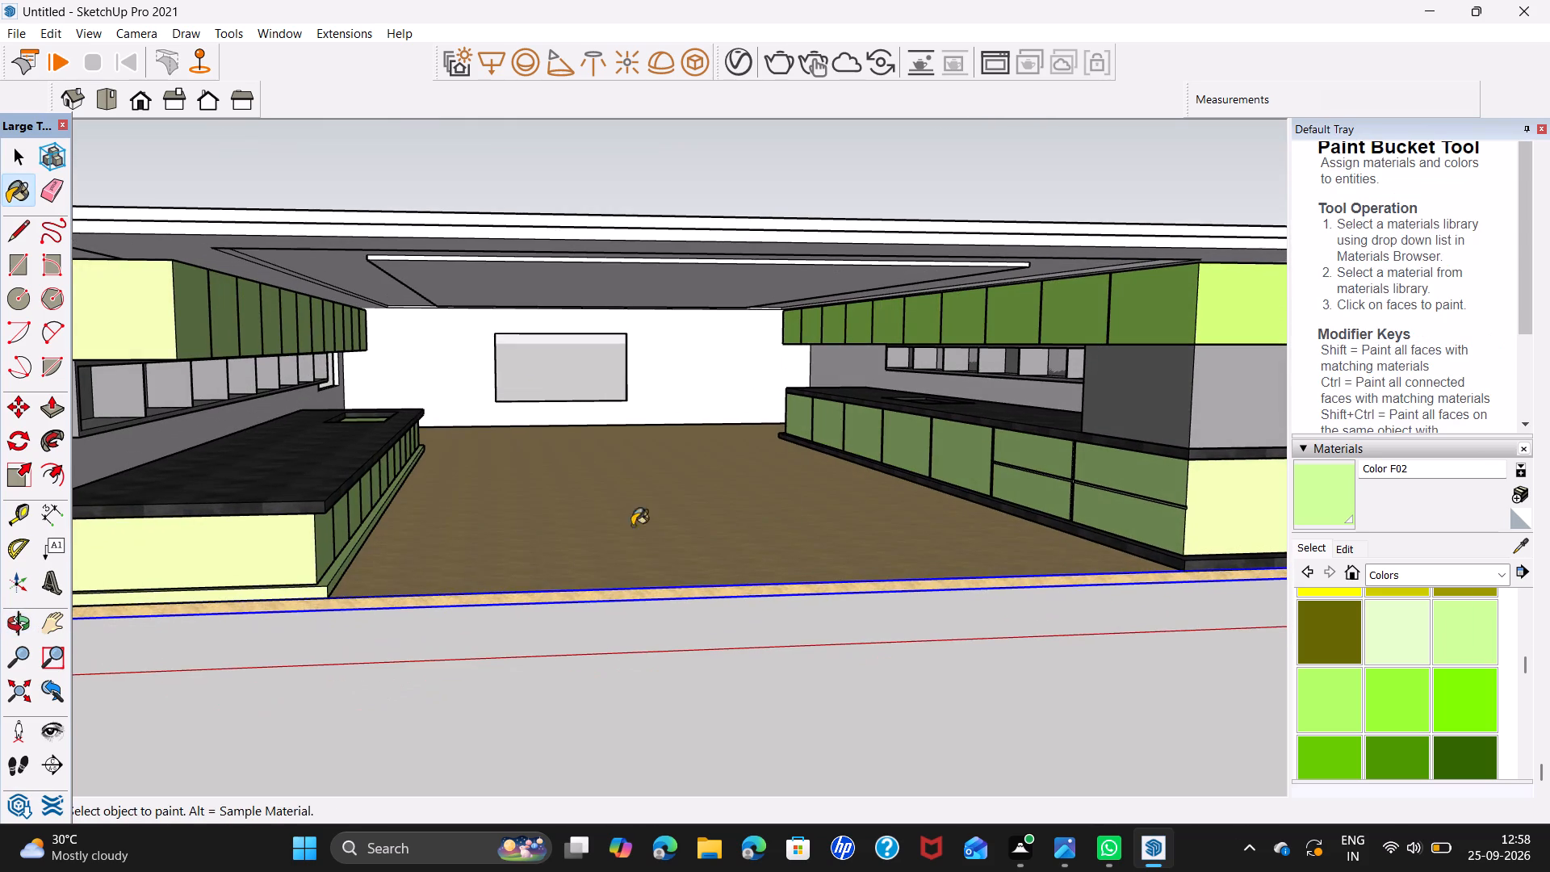
Inside the sink-side cabinet group, paint the upper cabinets' open-front end face and nearest doors with Color E01.
key(space)
triple_click(212, 322)
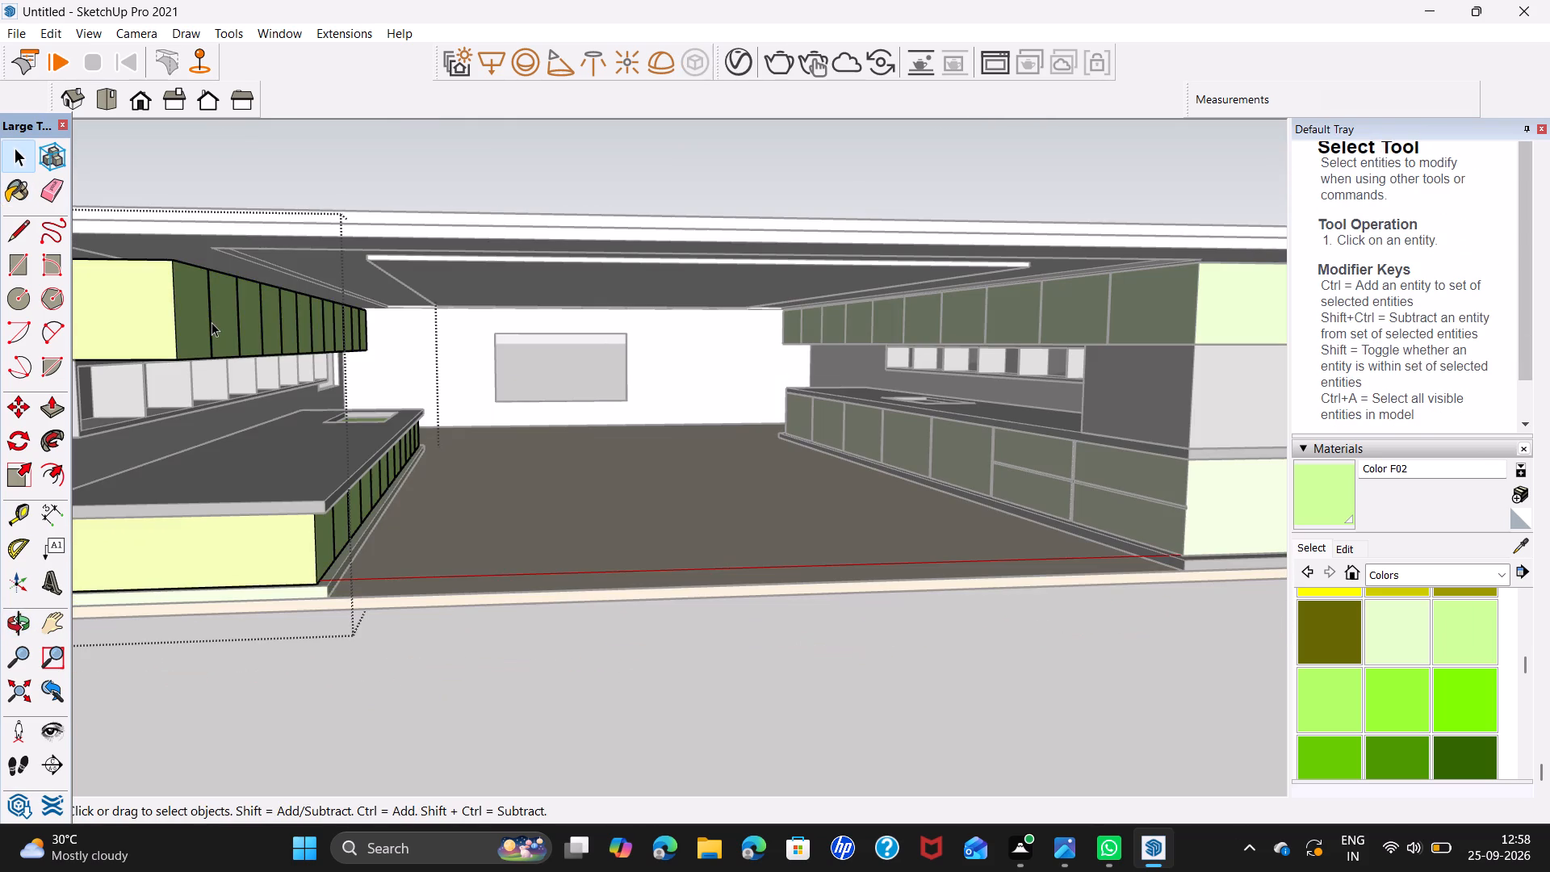
click(188, 329)
click(168, 339)
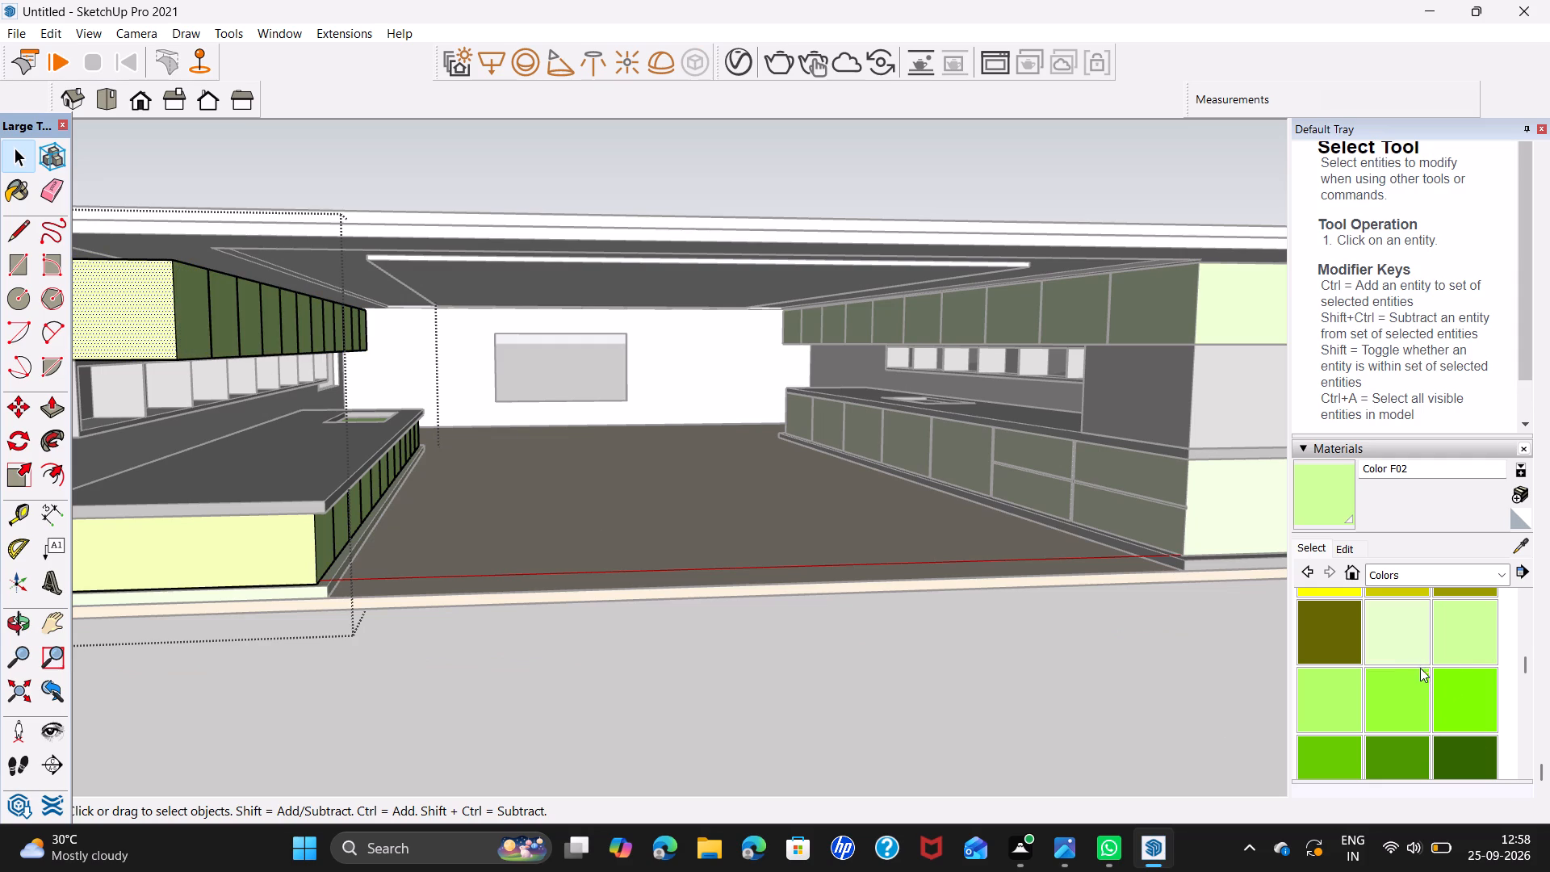
scroll(1427, 685, up, 3)
scroll(1427, 687, down, 2)
scroll(1427, 689, up, 2)
click(1457, 711)
click(161, 335)
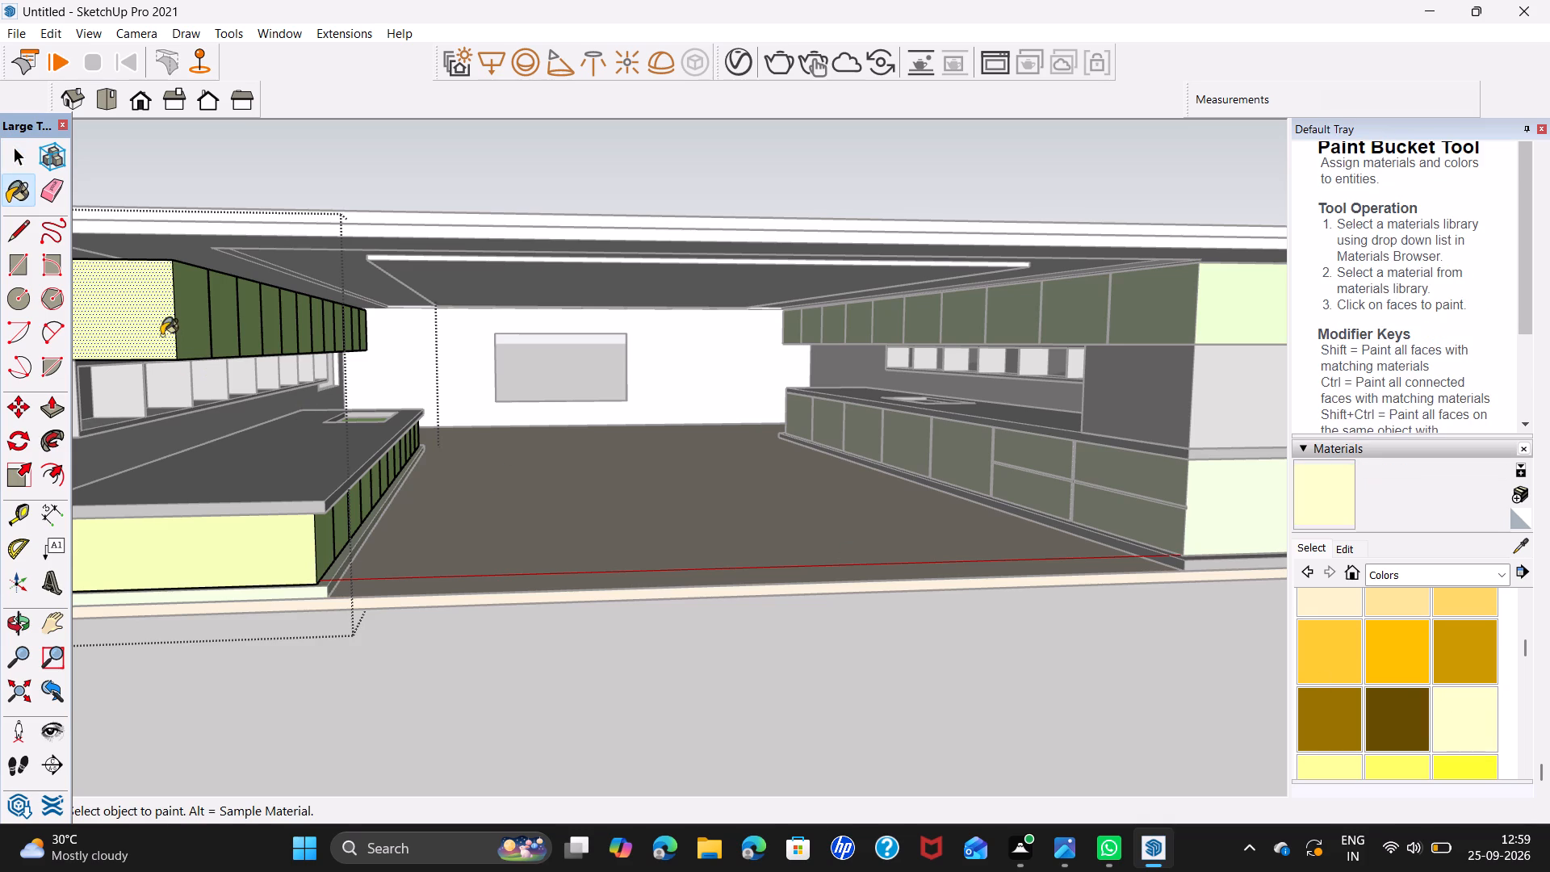
click(186, 324)
click(231, 324)
click(250, 323)
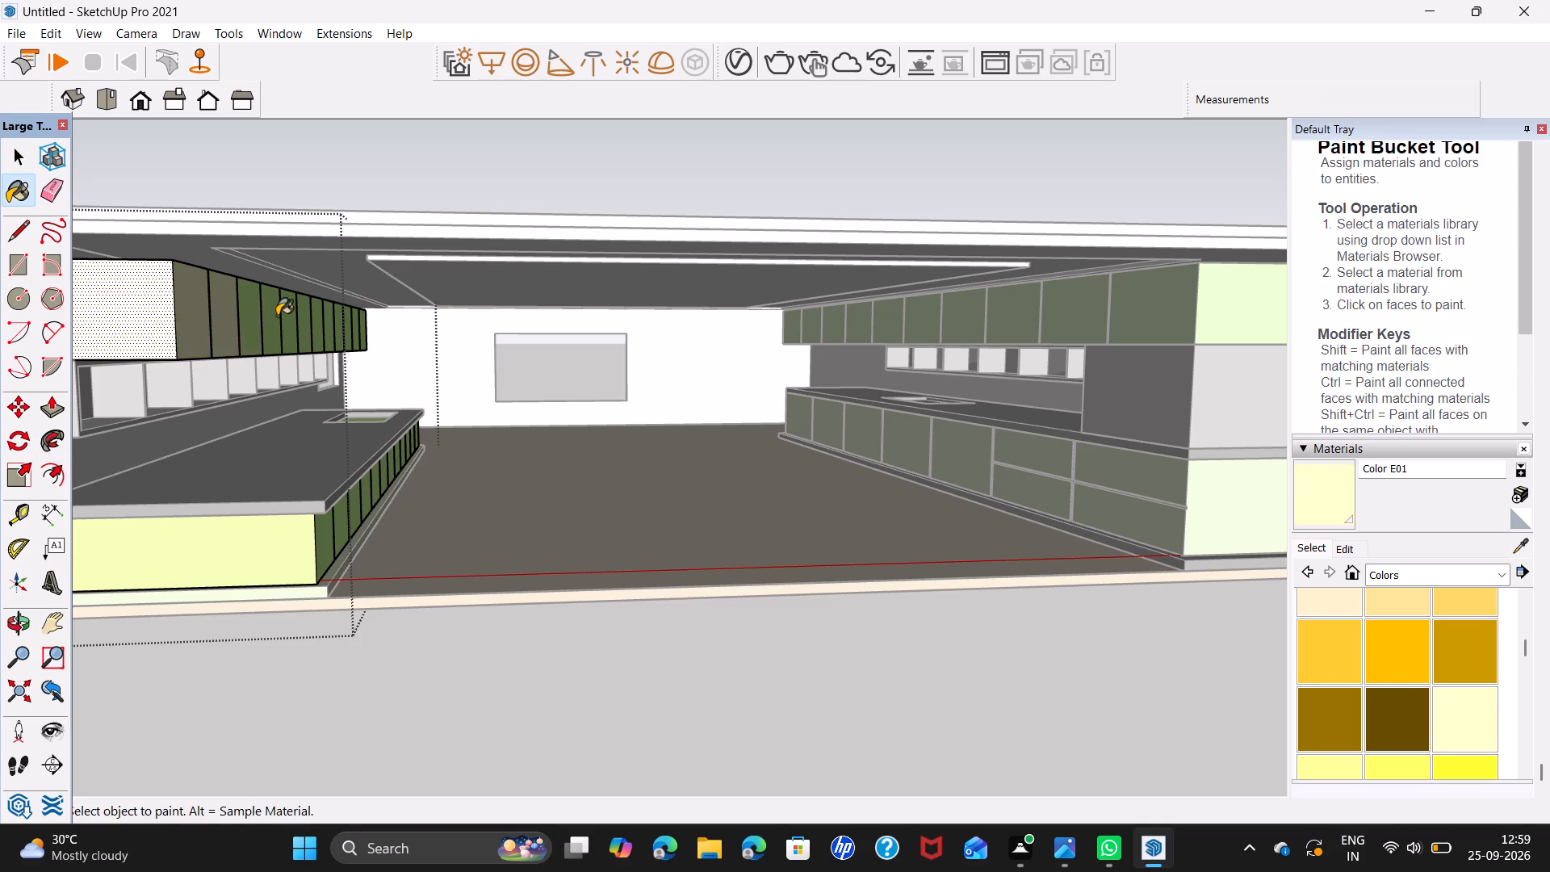
click(277, 316)
click(287, 314)
Paint the remaining sink-side upper cabinet doors and the face inside the sink opening with Color E01.
middle_drag(313, 321, 243, 340)
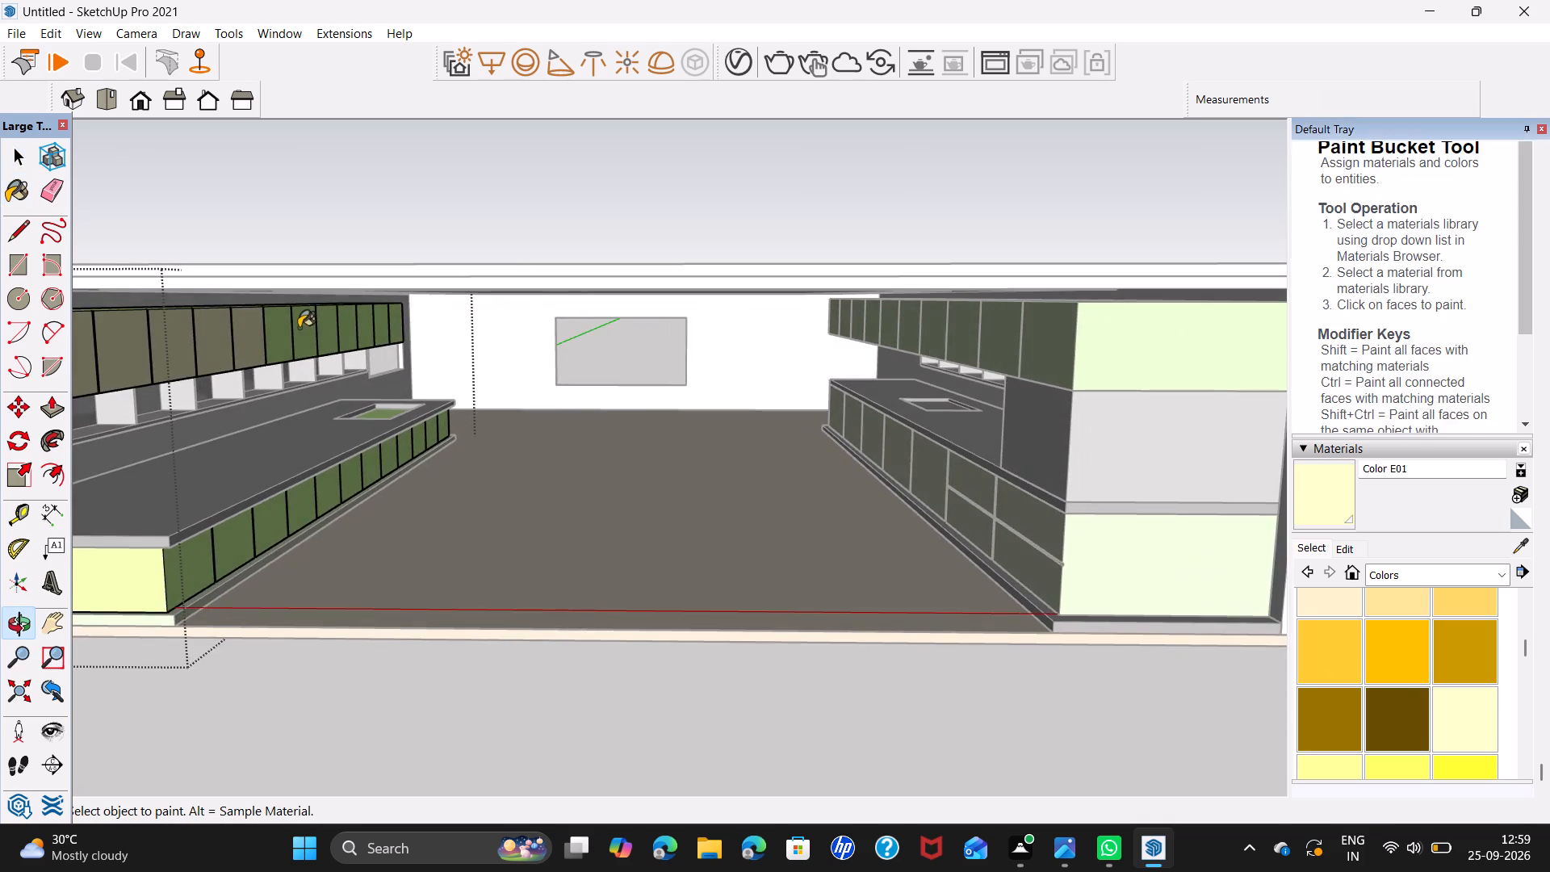
scroll(300, 327, up, 5)
click(273, 350)
click(301, 340)
click(337, 326)
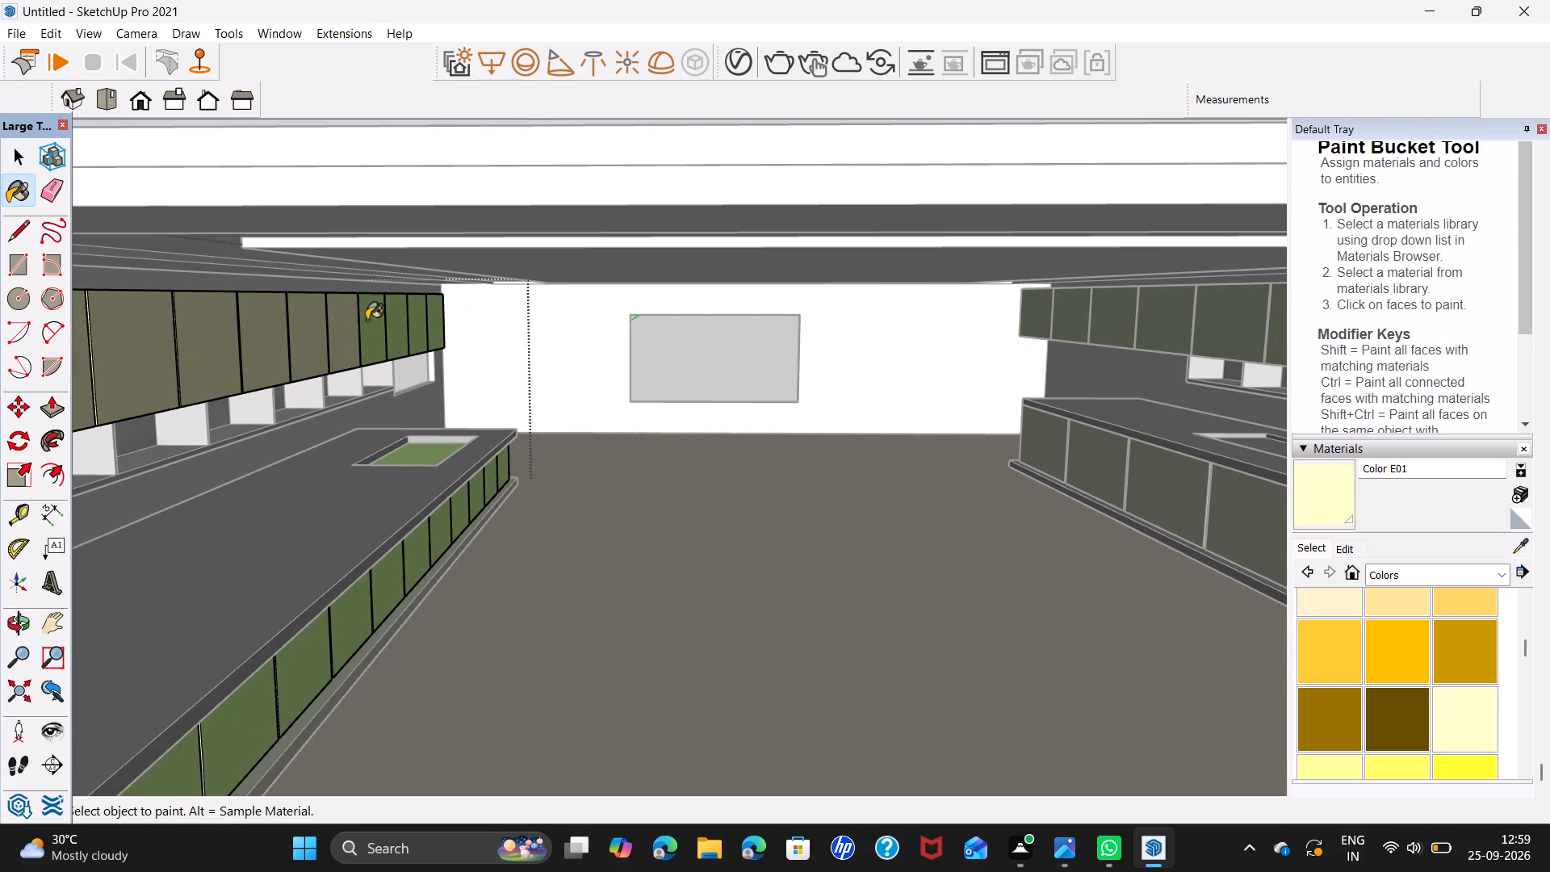
click(367, 320)
click(394, 321)
click(417, 322)
click(442, 322)
scroll(421, 343, up, 4)
click(439, 501)
middle_click(329, 384)
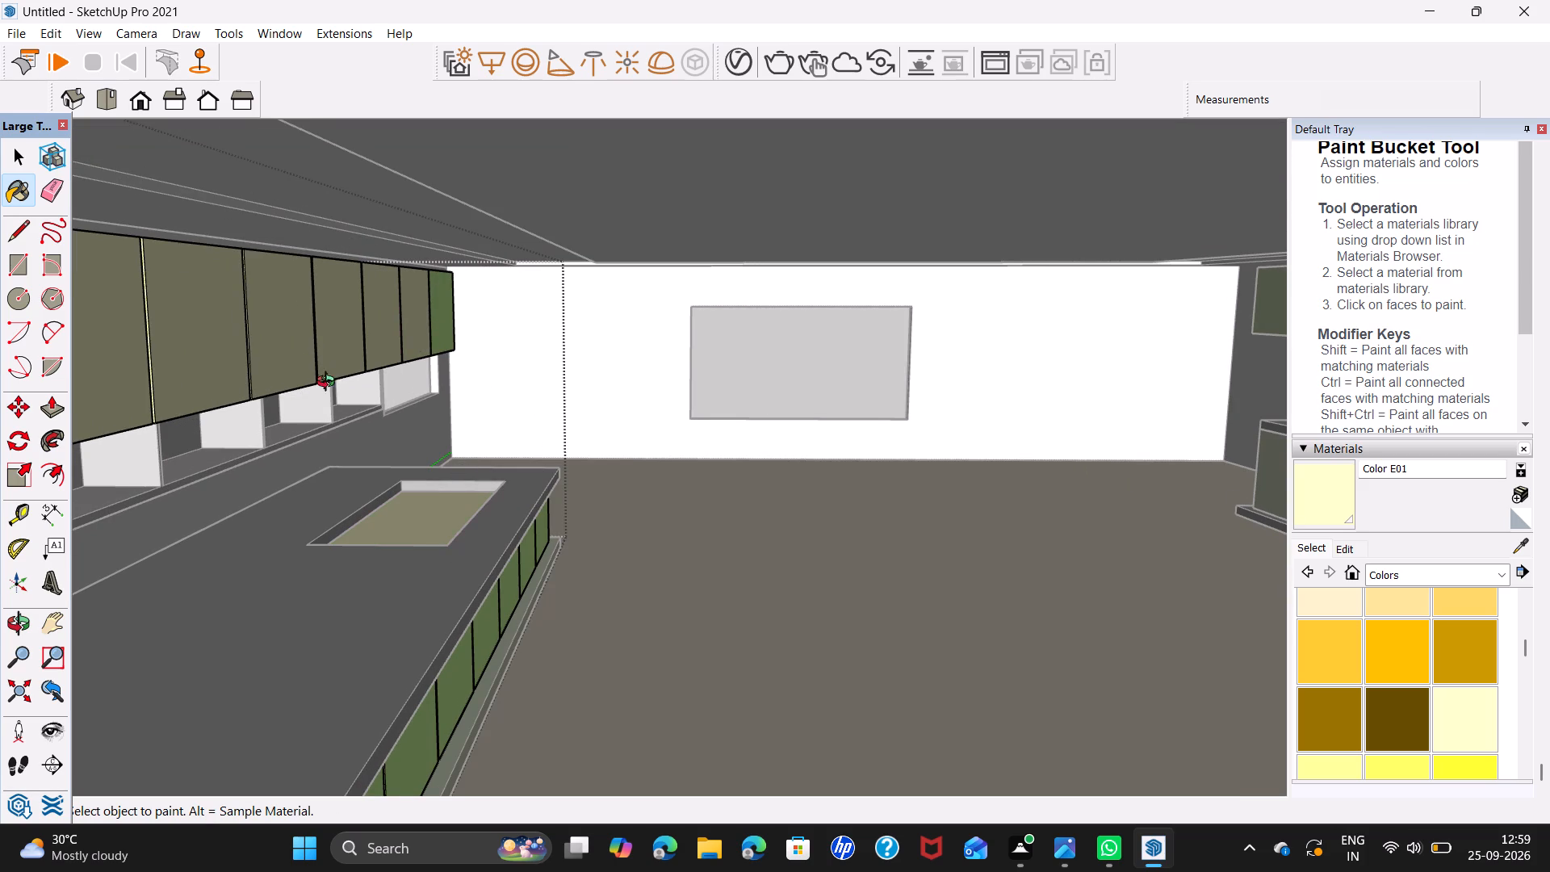
click(445, 317)
Paint the underside, far end face and top of the sink-side upper cabinets with Color E01.
middle_drag(411, 338, 229, 376)
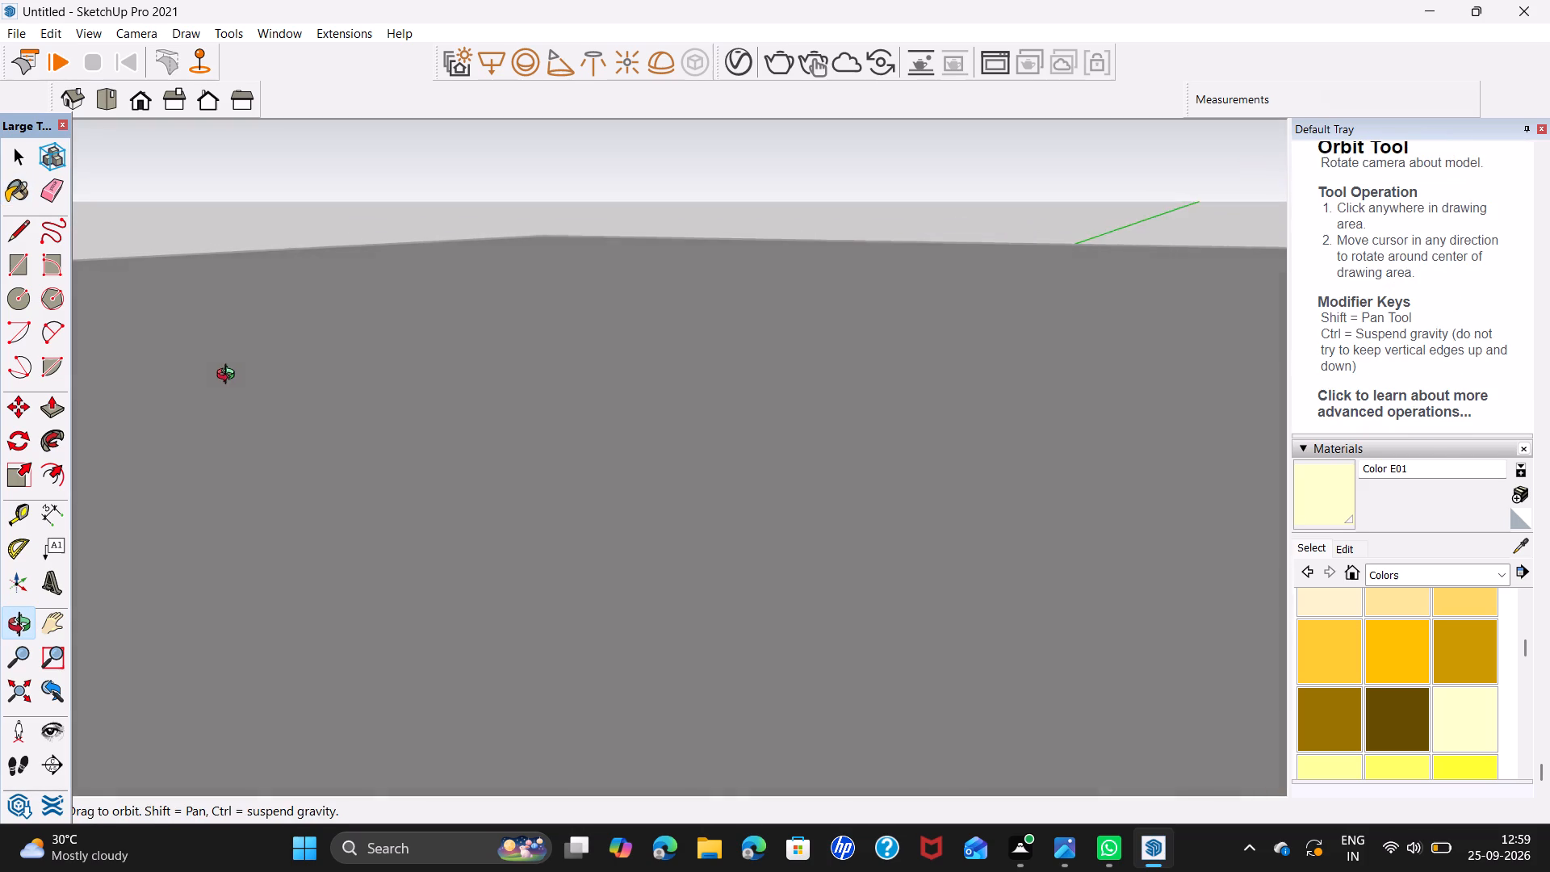
middle_drag(229, 376, 376, 287)
click(365, 300)
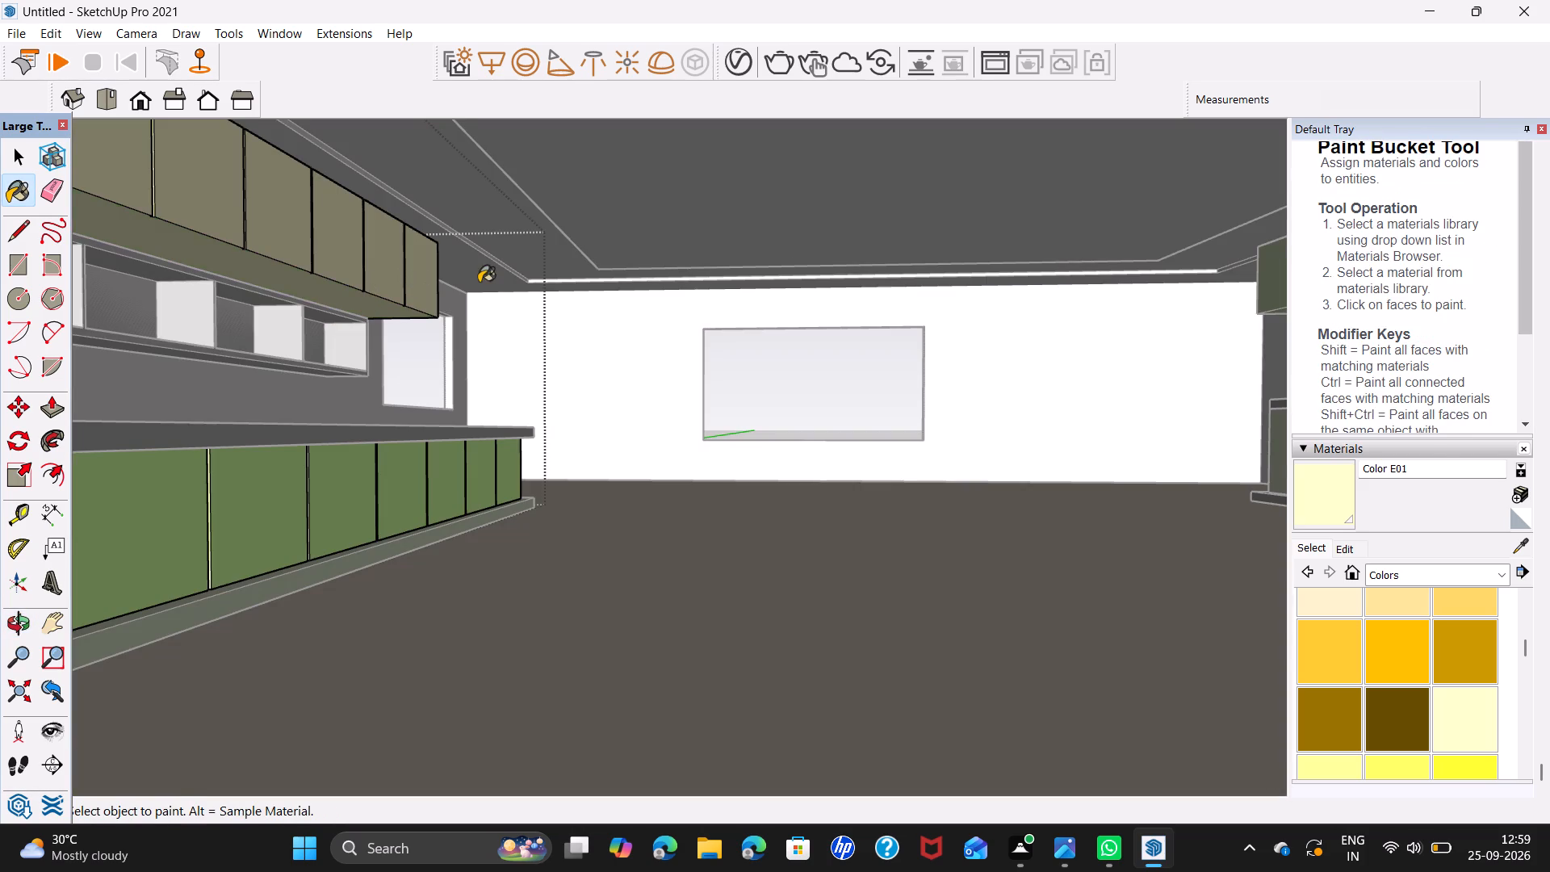
shift+middle_drag(563, 301, 398, 364)
scroll(224, 388, up, 5)
middle_drag(313, 413, 119, 457)
scroll(157, 413, up, 2)
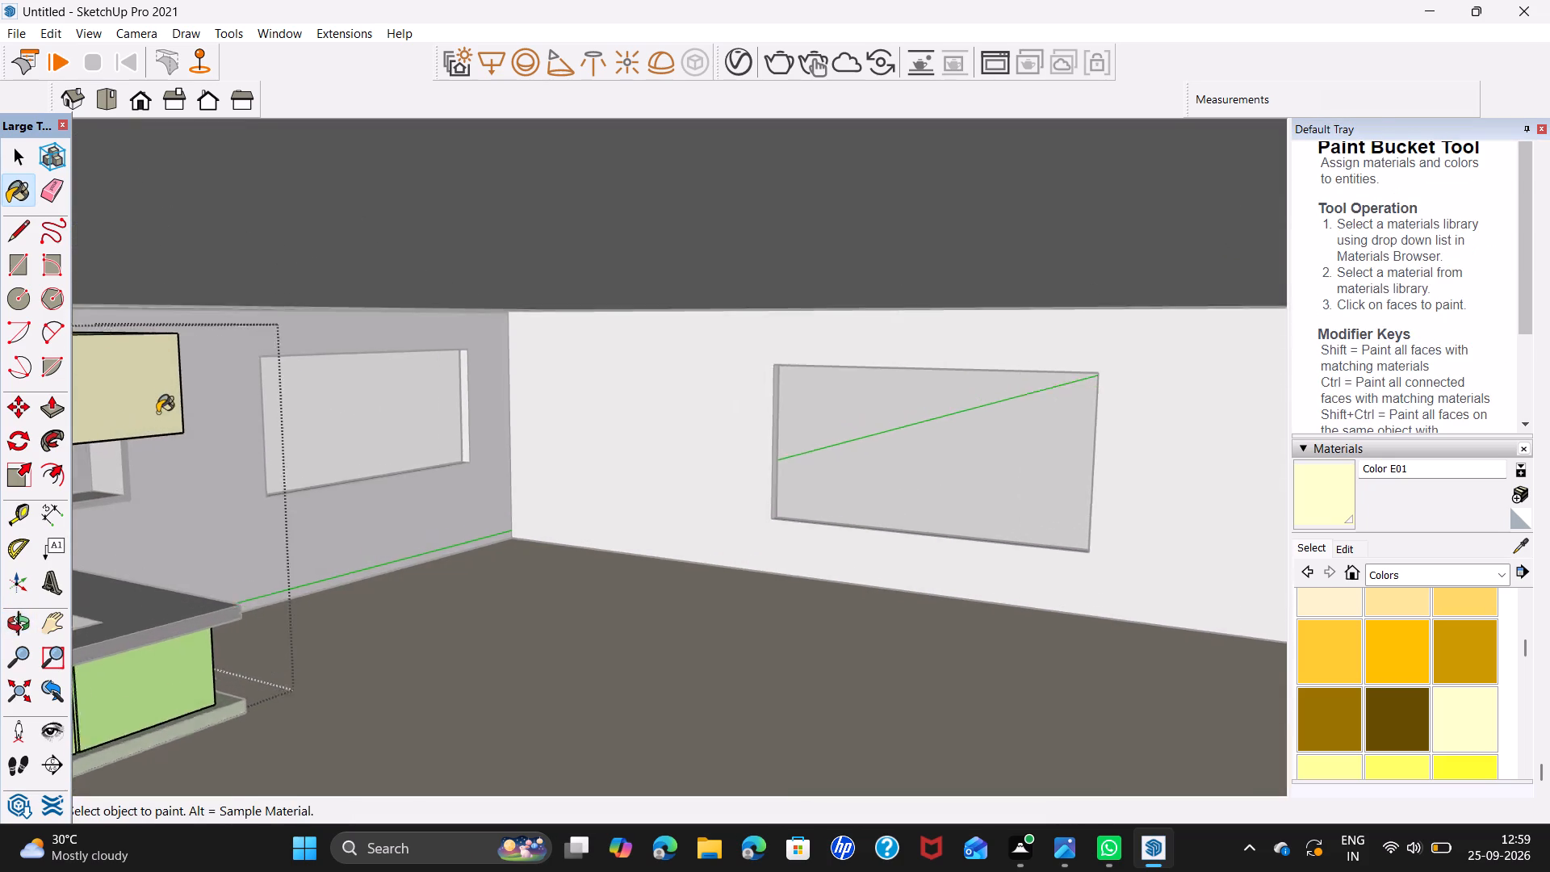
scroll(157, 413, up, 3)
middle_drag(230, 413, 112, 403)
scroll(130, 393, up, 4)
middle_drag(234, 391, 229, 391)
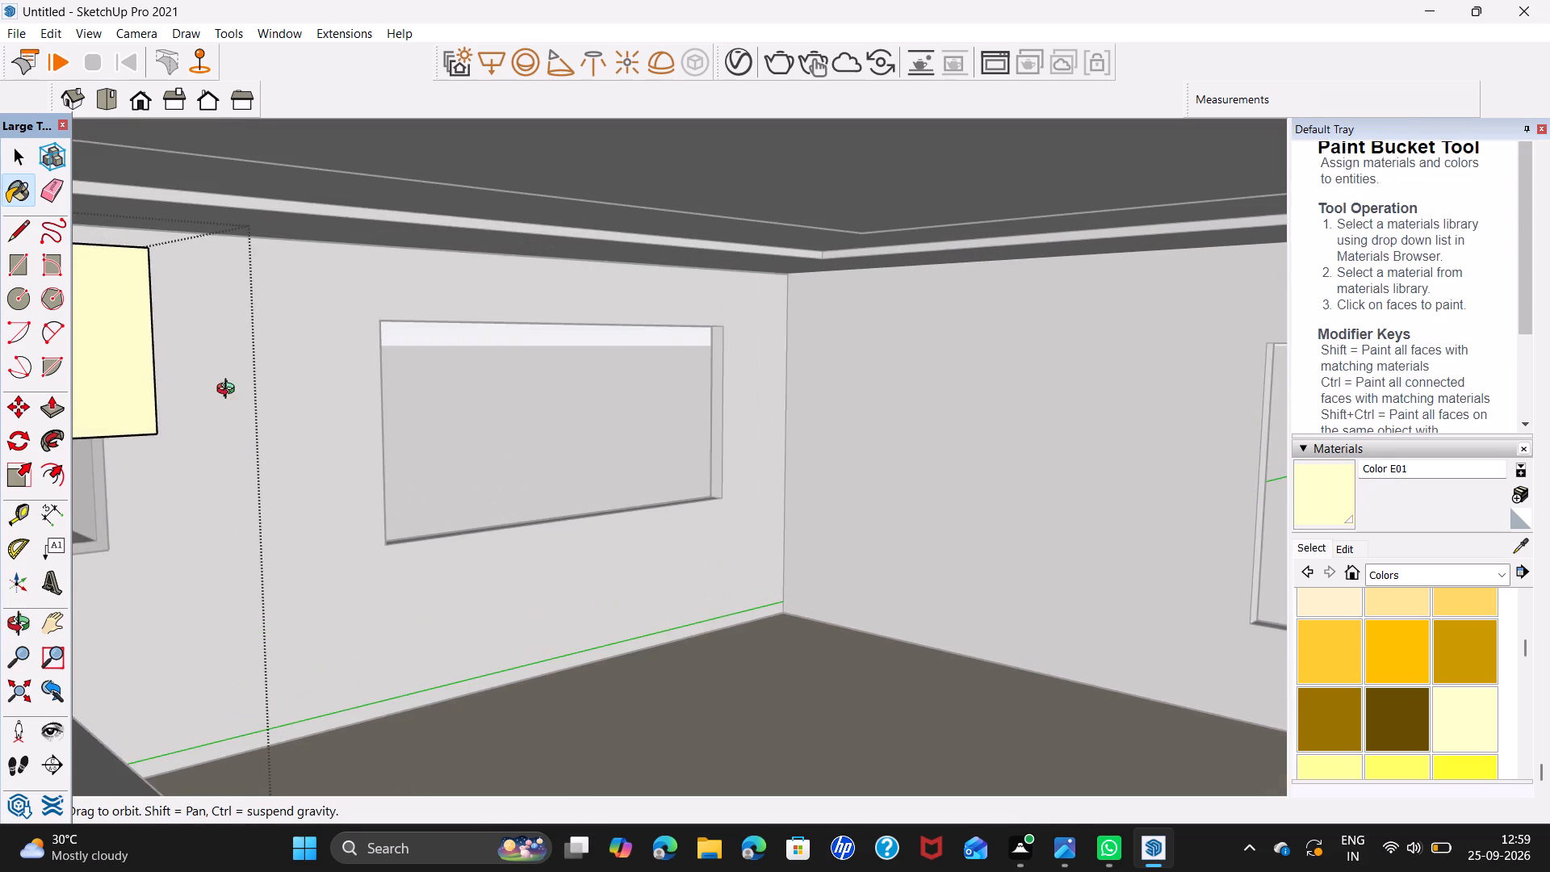
middle_drag(229, 391, 77, 419)
click(93, 392)
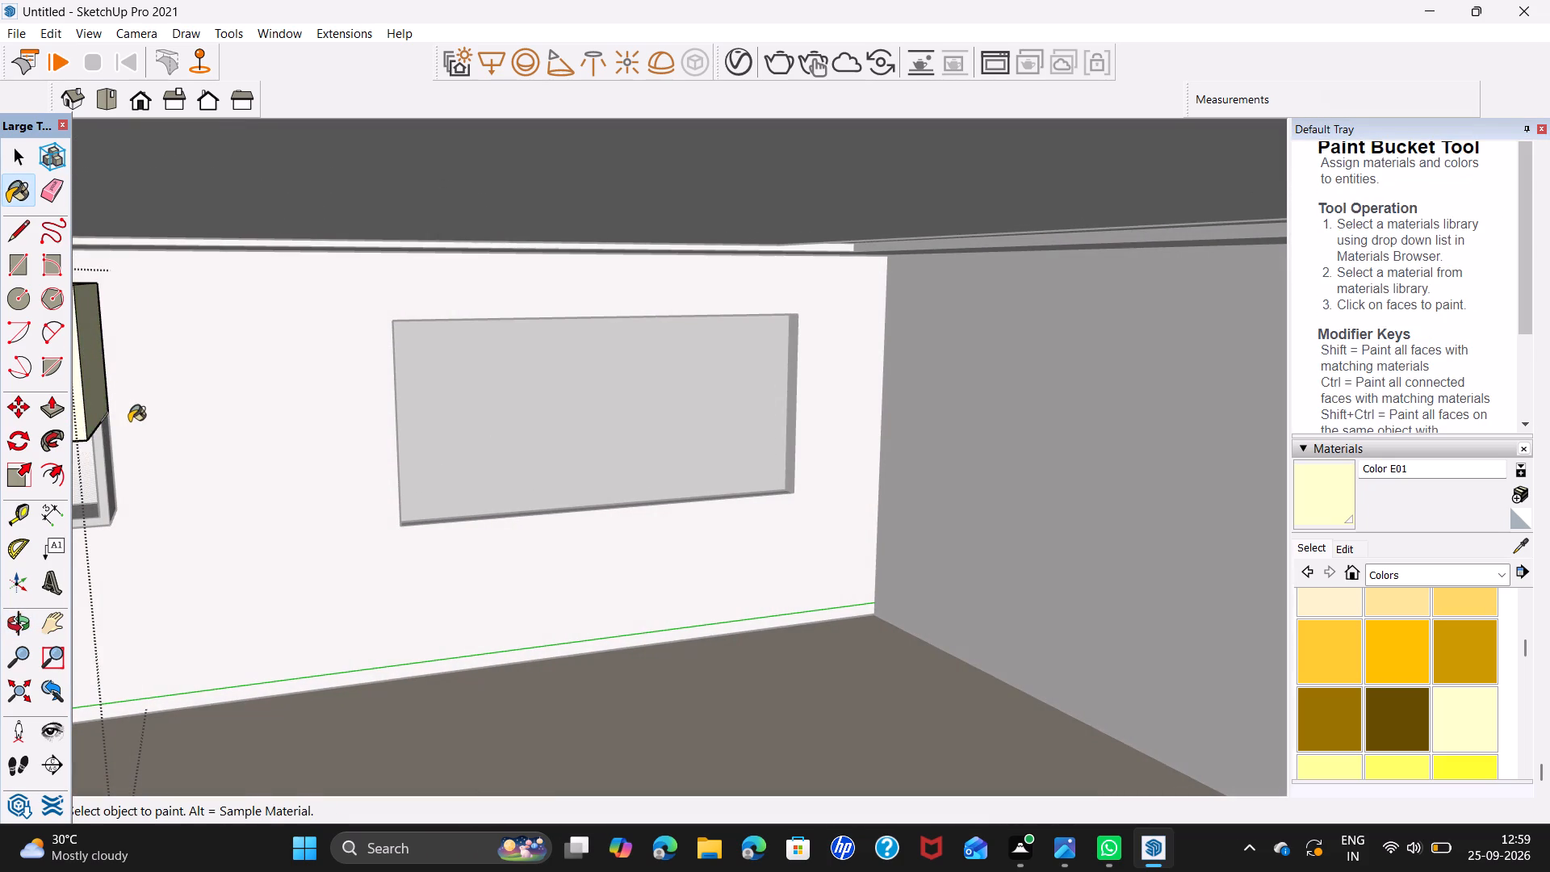
middle_drag(116, 403, 553, 426)
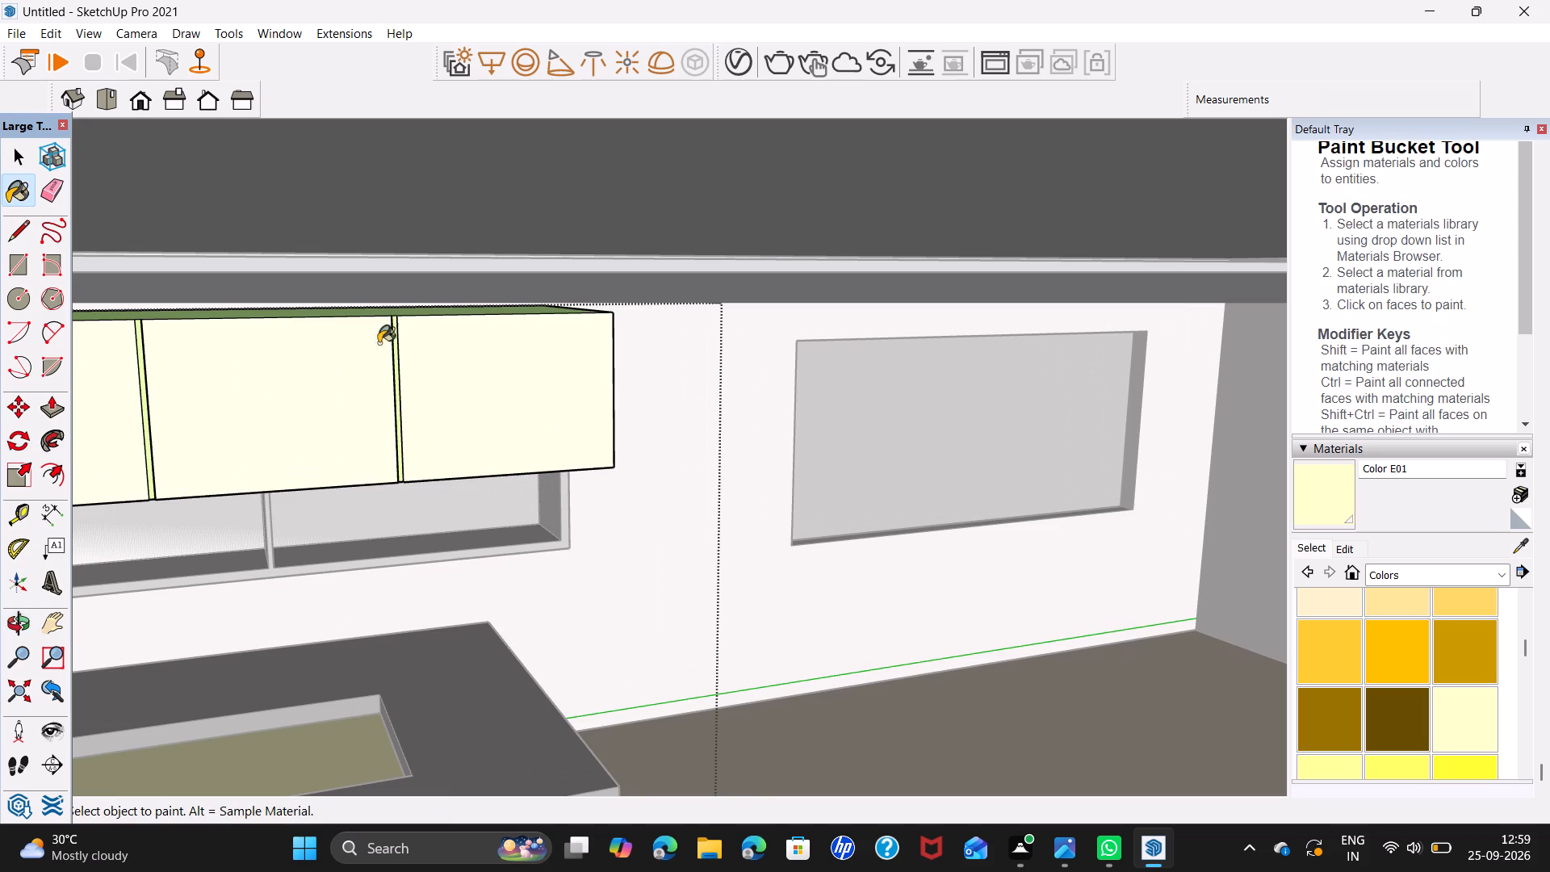
click(385, 312)
Paint the narrow strips between the sink-side upper doors with Color E01, working from the far end.
click(397, 342)
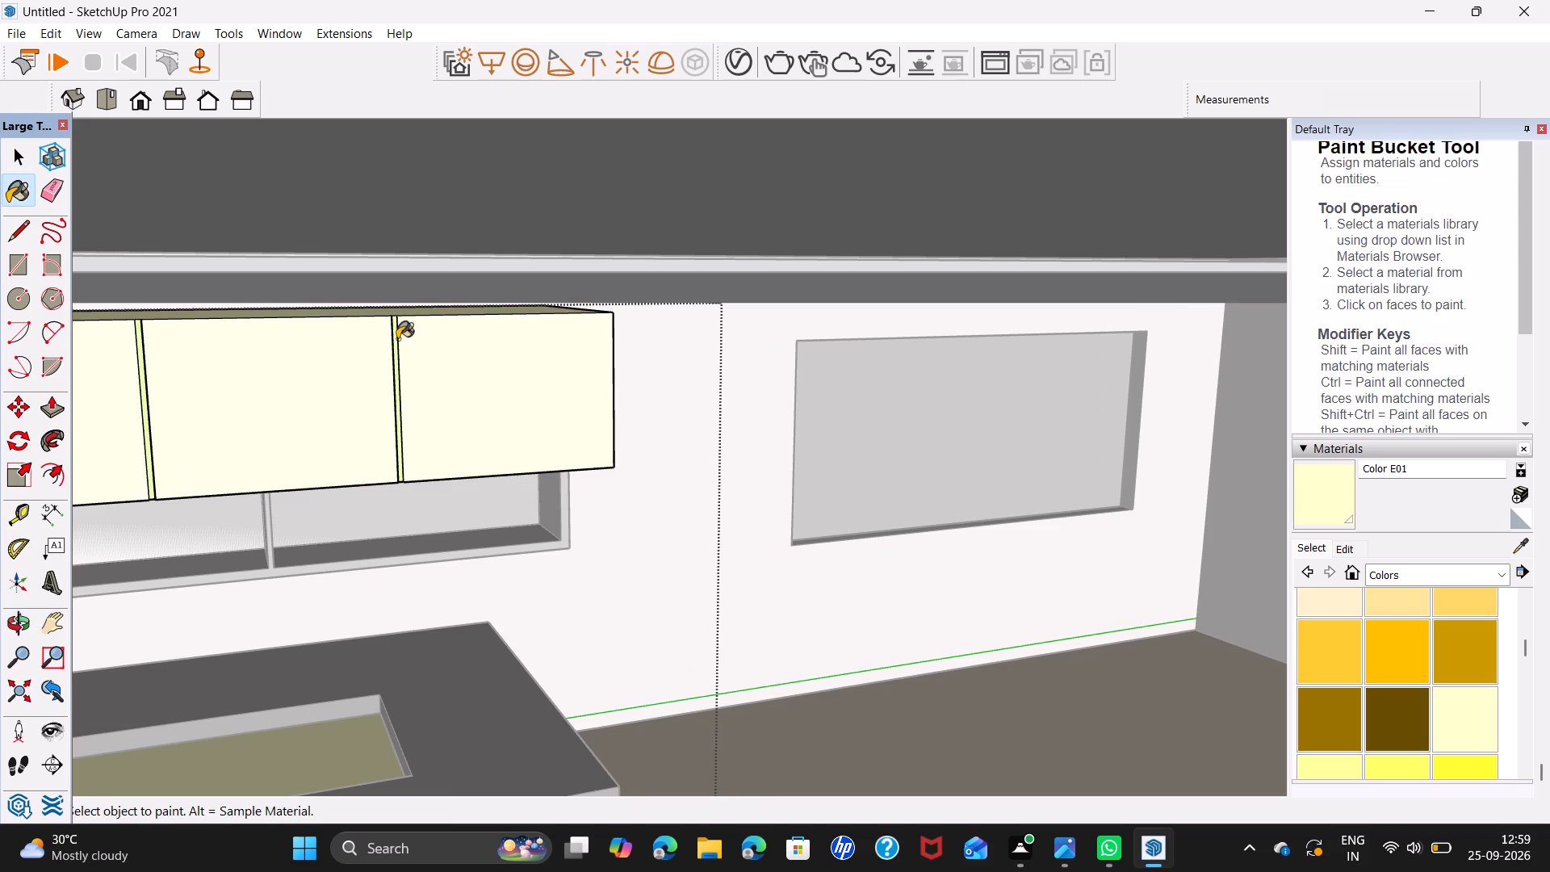
click(397, 337)
scroll(396, 335, up, 4)
click(396, 335)
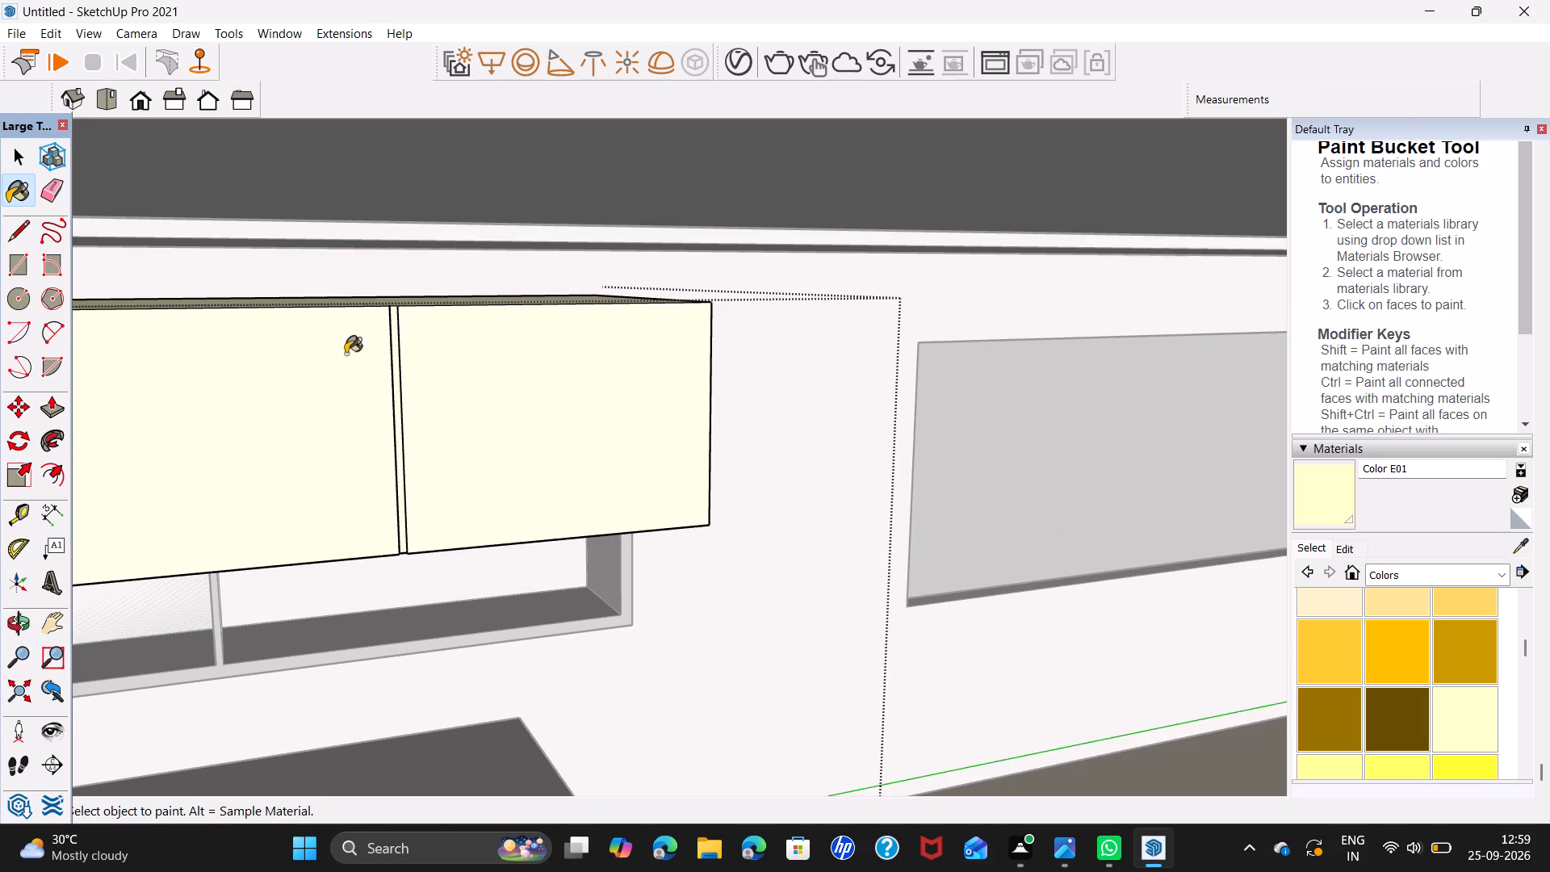
shift+middle_drag(346, 354, 863, 289)
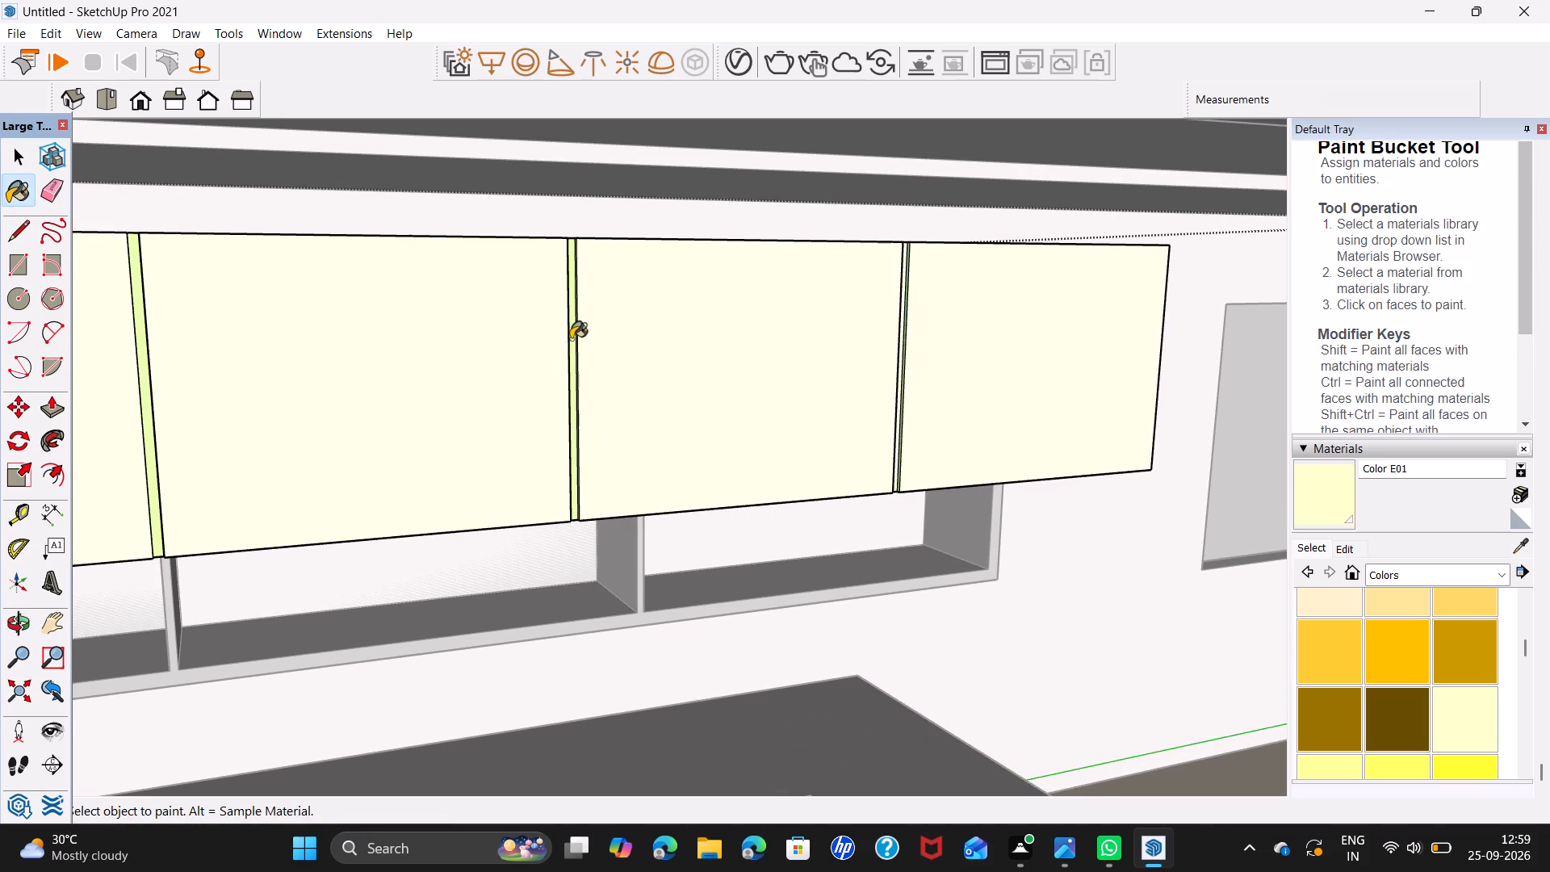
click(571, 339)
click(149, 417)
scroll(149, 417, up, 1)
middle_drag(149, 417, 1007, 379)
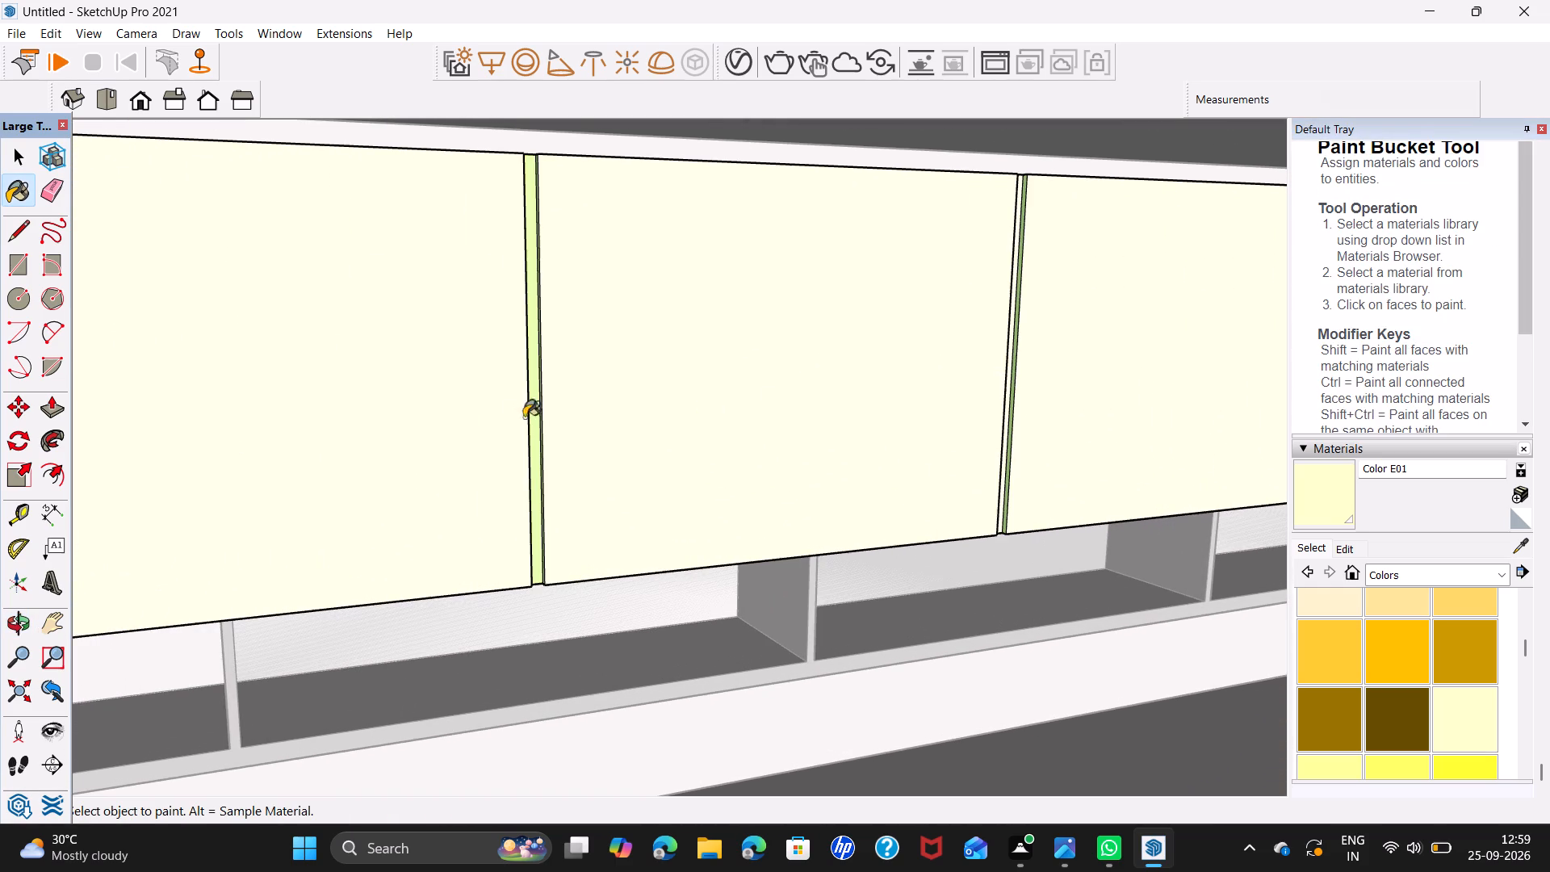
click(538, 412)
shift+middle_drag(318, 427, 854, 367)
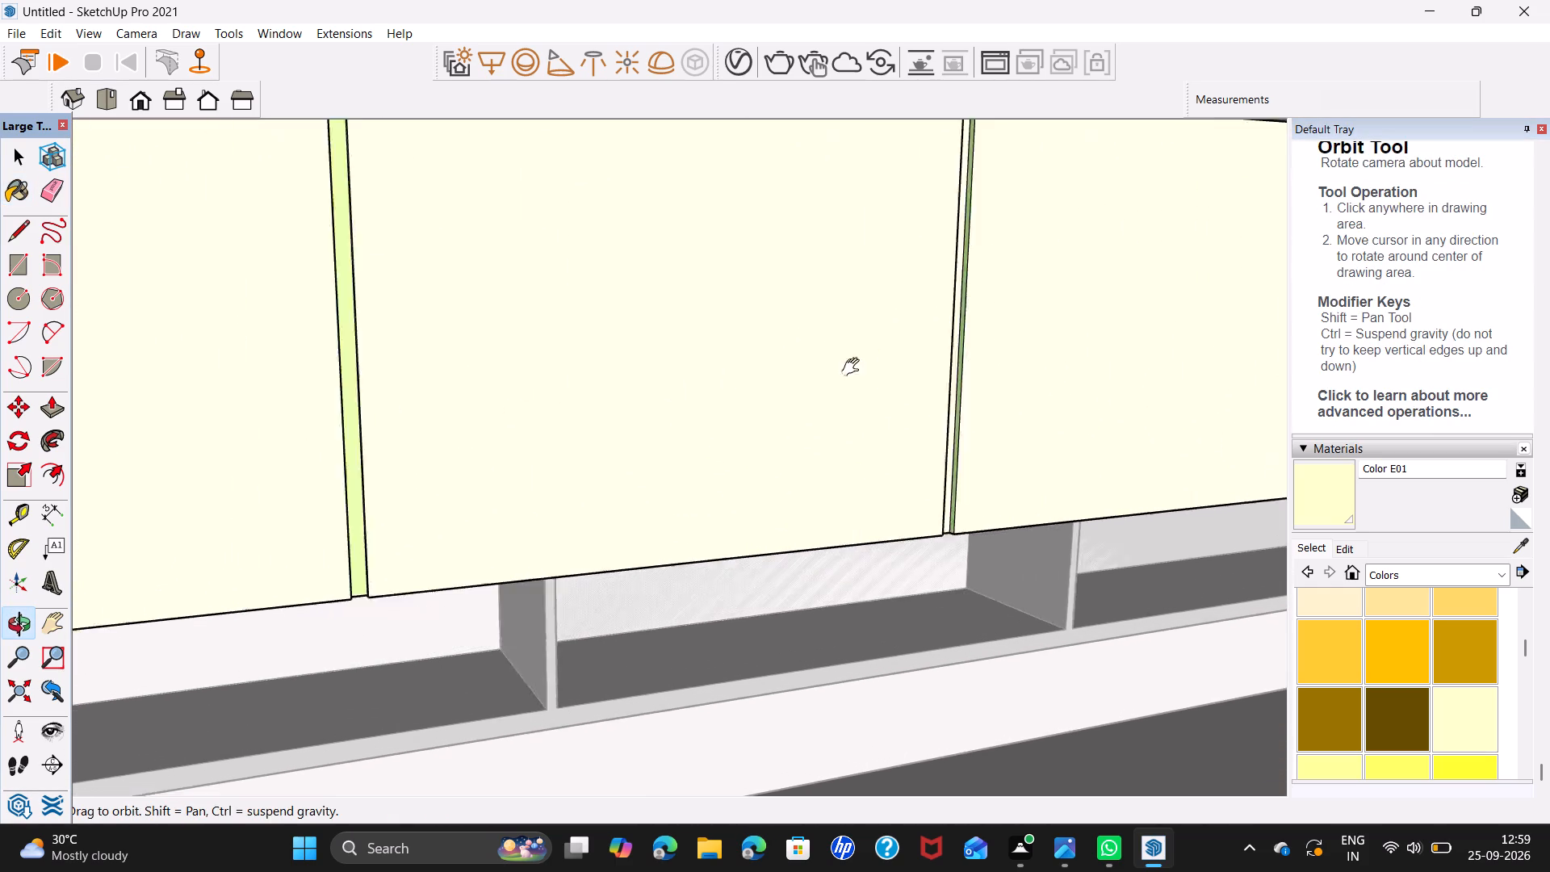
shift+middle_drag(854, 367, 1104, 333)
click(736, 371)
shift+middle_drag(450, 423, 867, 367)
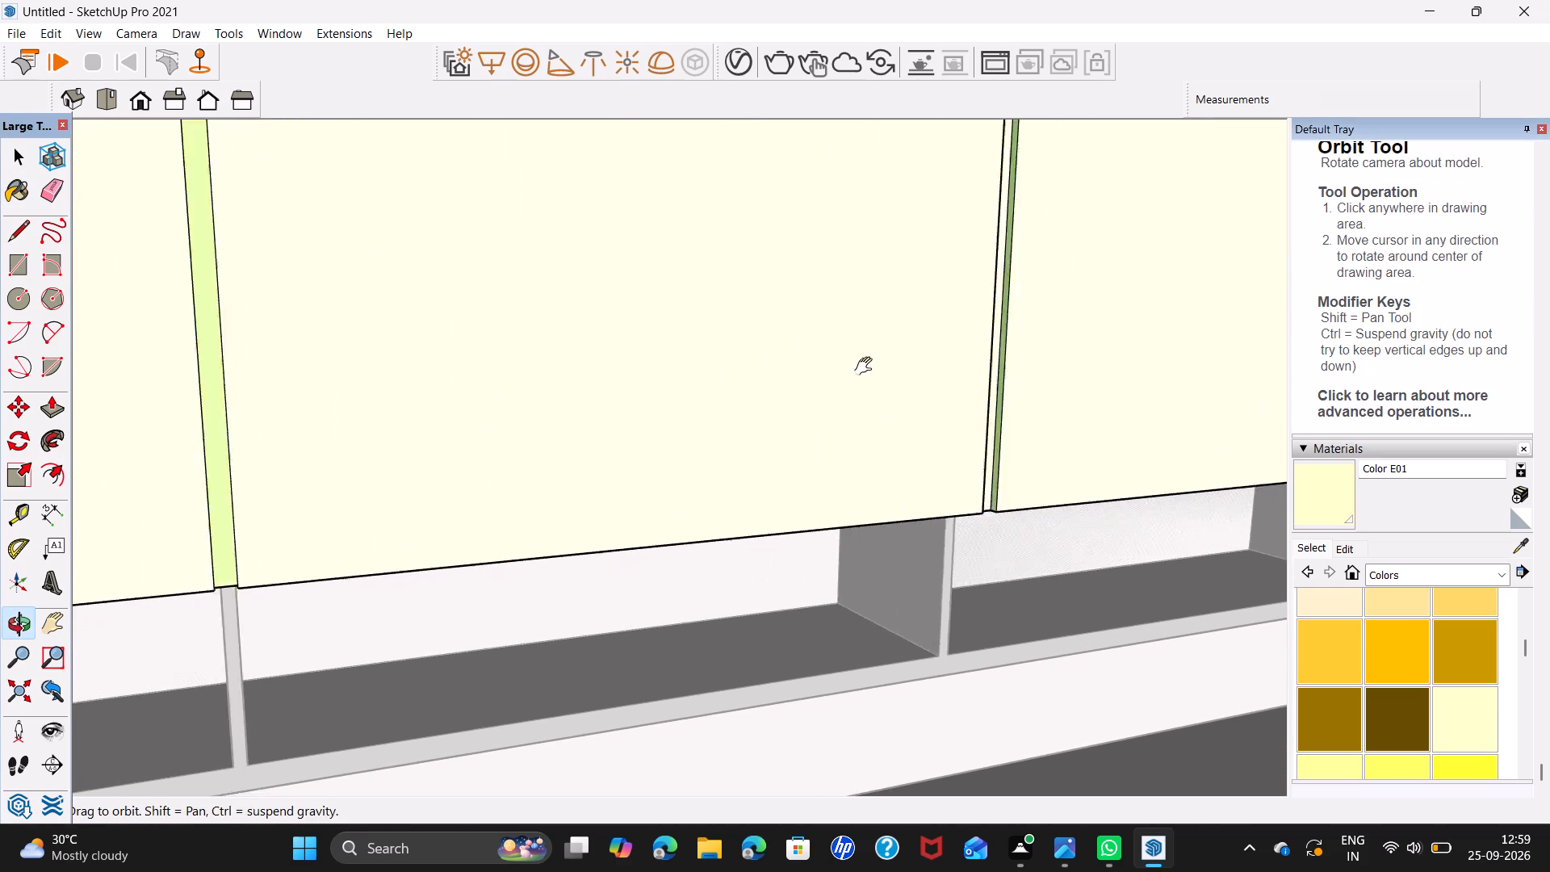
shift+middle_drag(867, 367, 1058, 366)
click(591, 388)
Paint the next narrow strips between the sink-side upper cabinet doors with Color E01, around the middle of the run.
shift+middle_drag(373, 434, 978, 436)
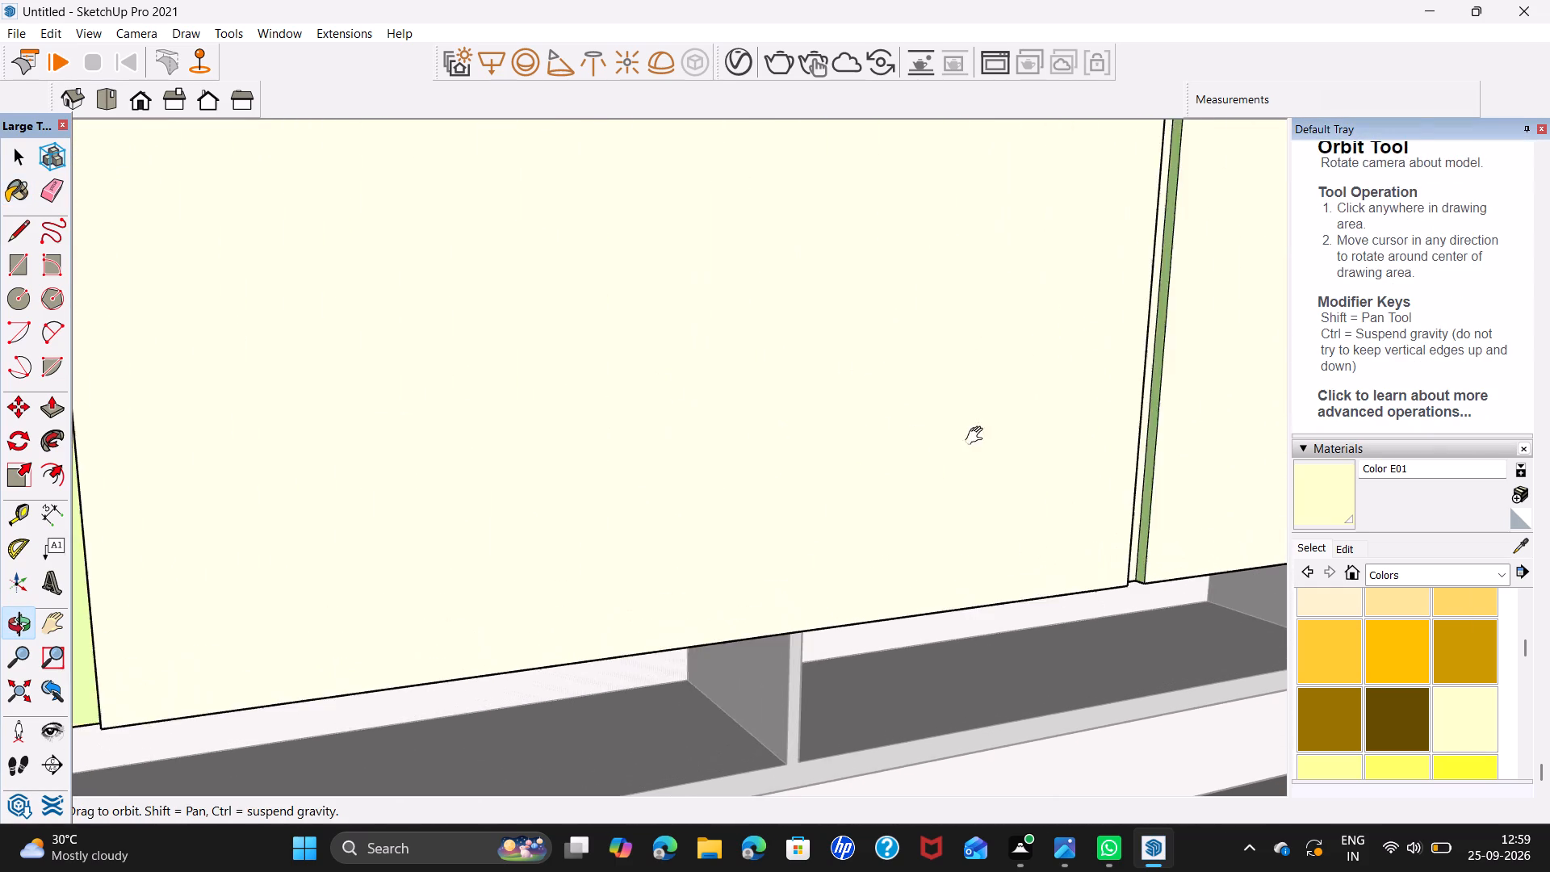
shift+middle_drag(978, 436, 977, 438)
scroll(619, 436, down, 5)
click(311, 430)
click(296, 431)
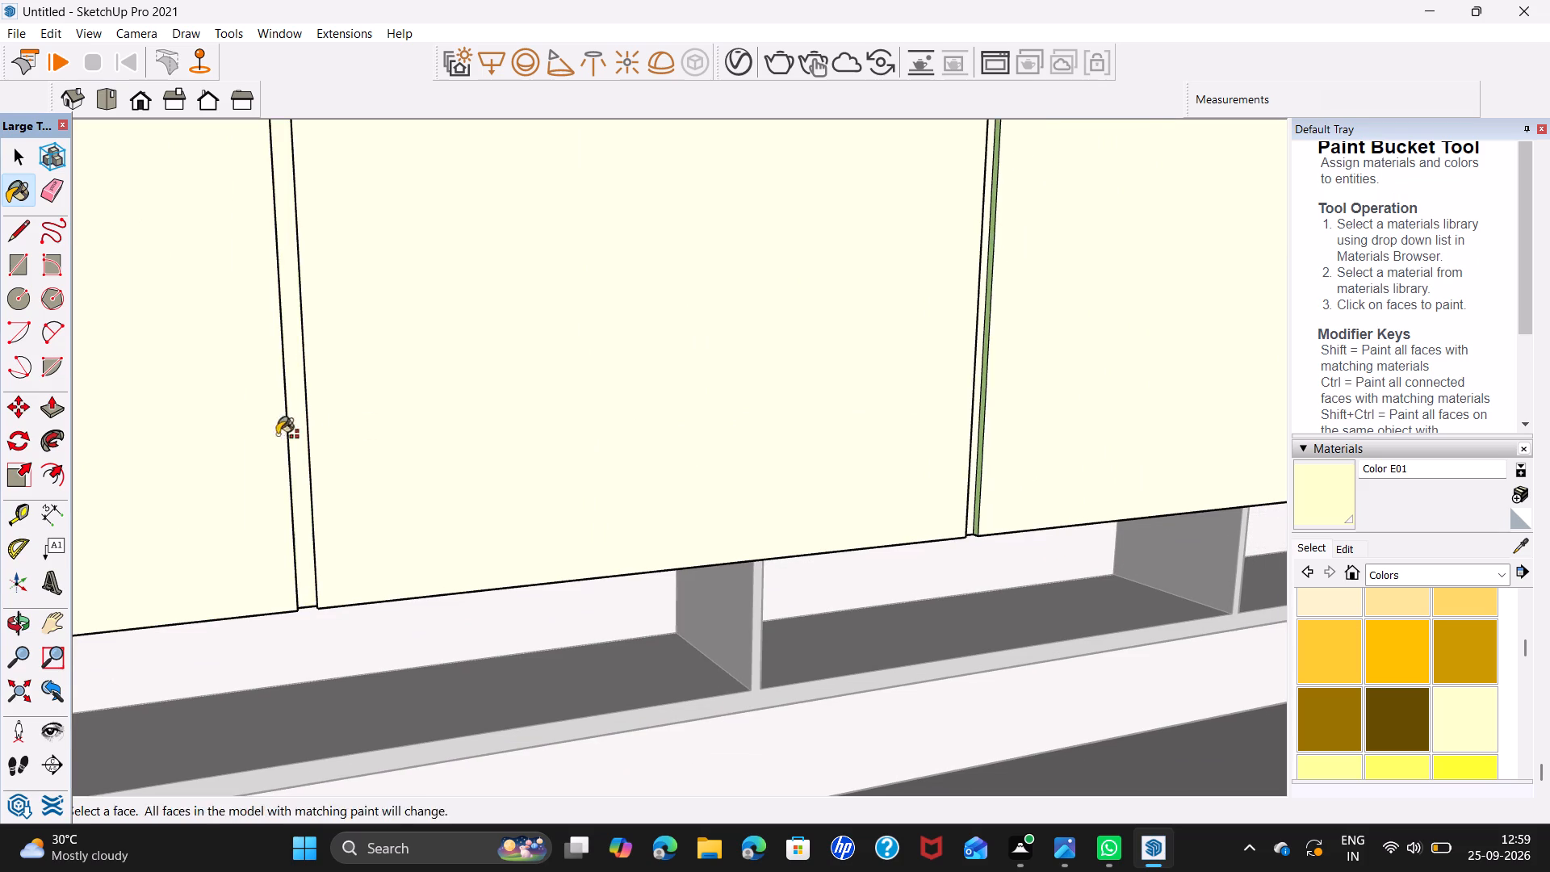
shift+middle_drag(279, 436, 718, 429)
scroll(693, 425, down, 5)
click(139, 480)
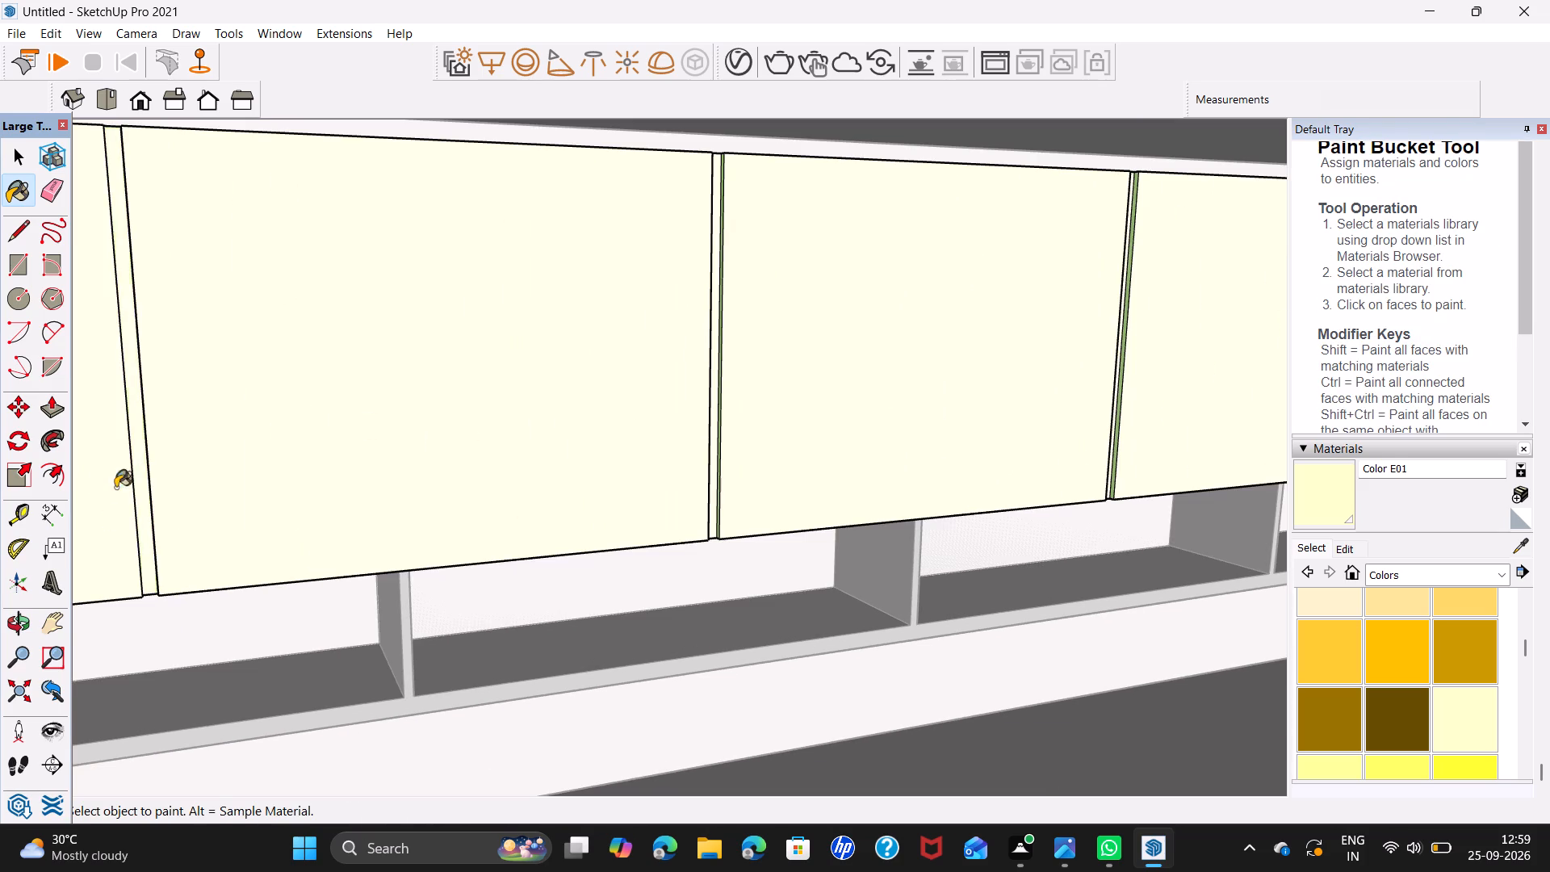
shift+middle_drag(91, 493, 832, 524)
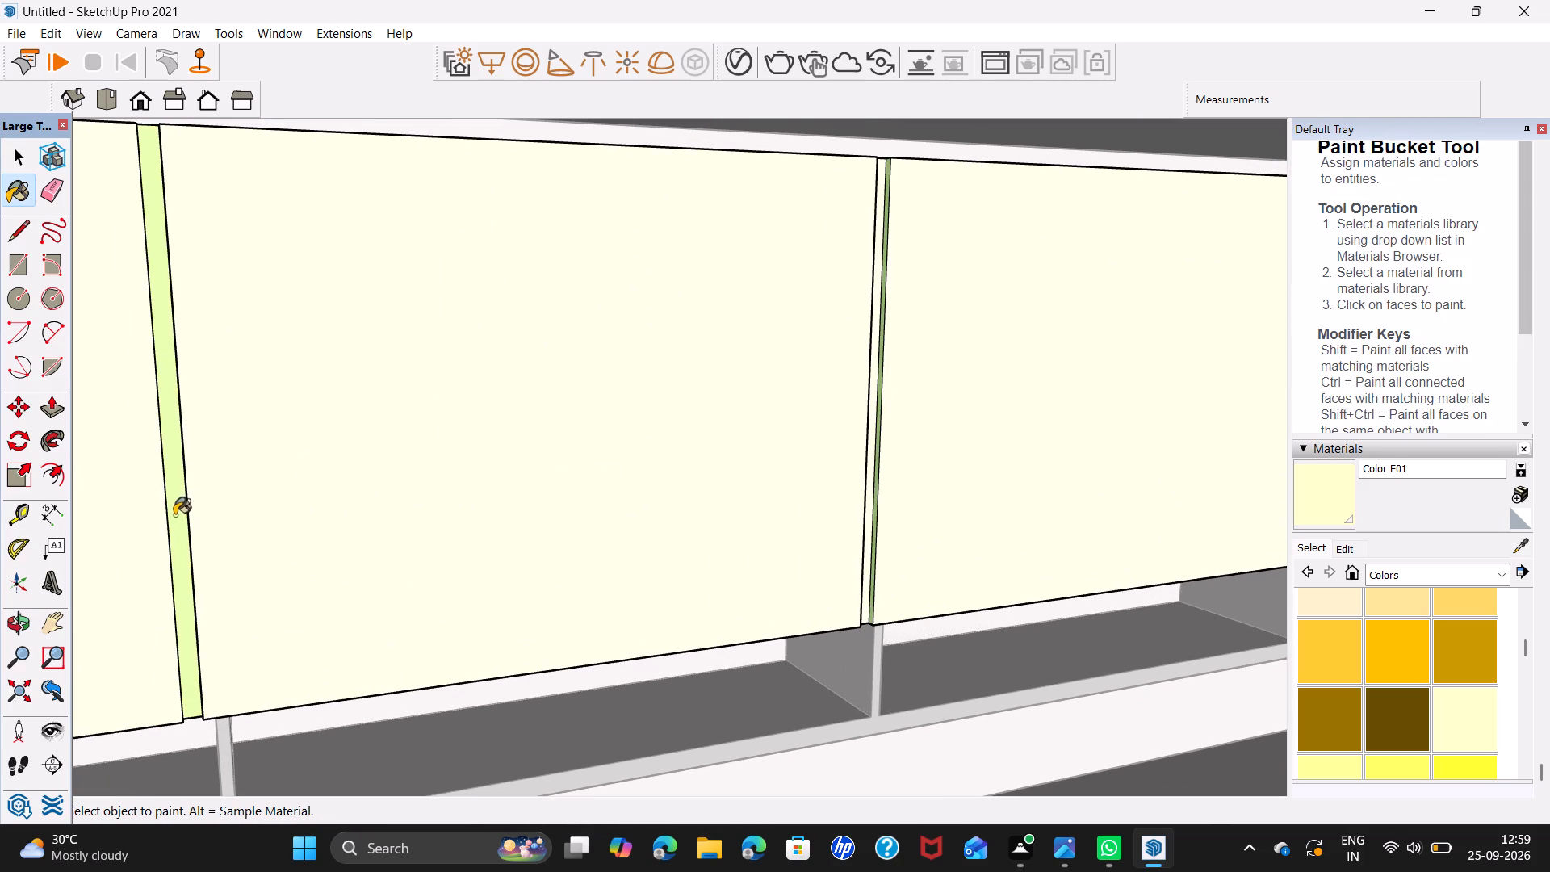
click(173, 517)
Paint the remaining narrow door strips toward the near end of the sink-side upper cabinets with Color E01.
shift+middle_drag(57, 514, 645, 501)
scroll(584, 476, down, 6)
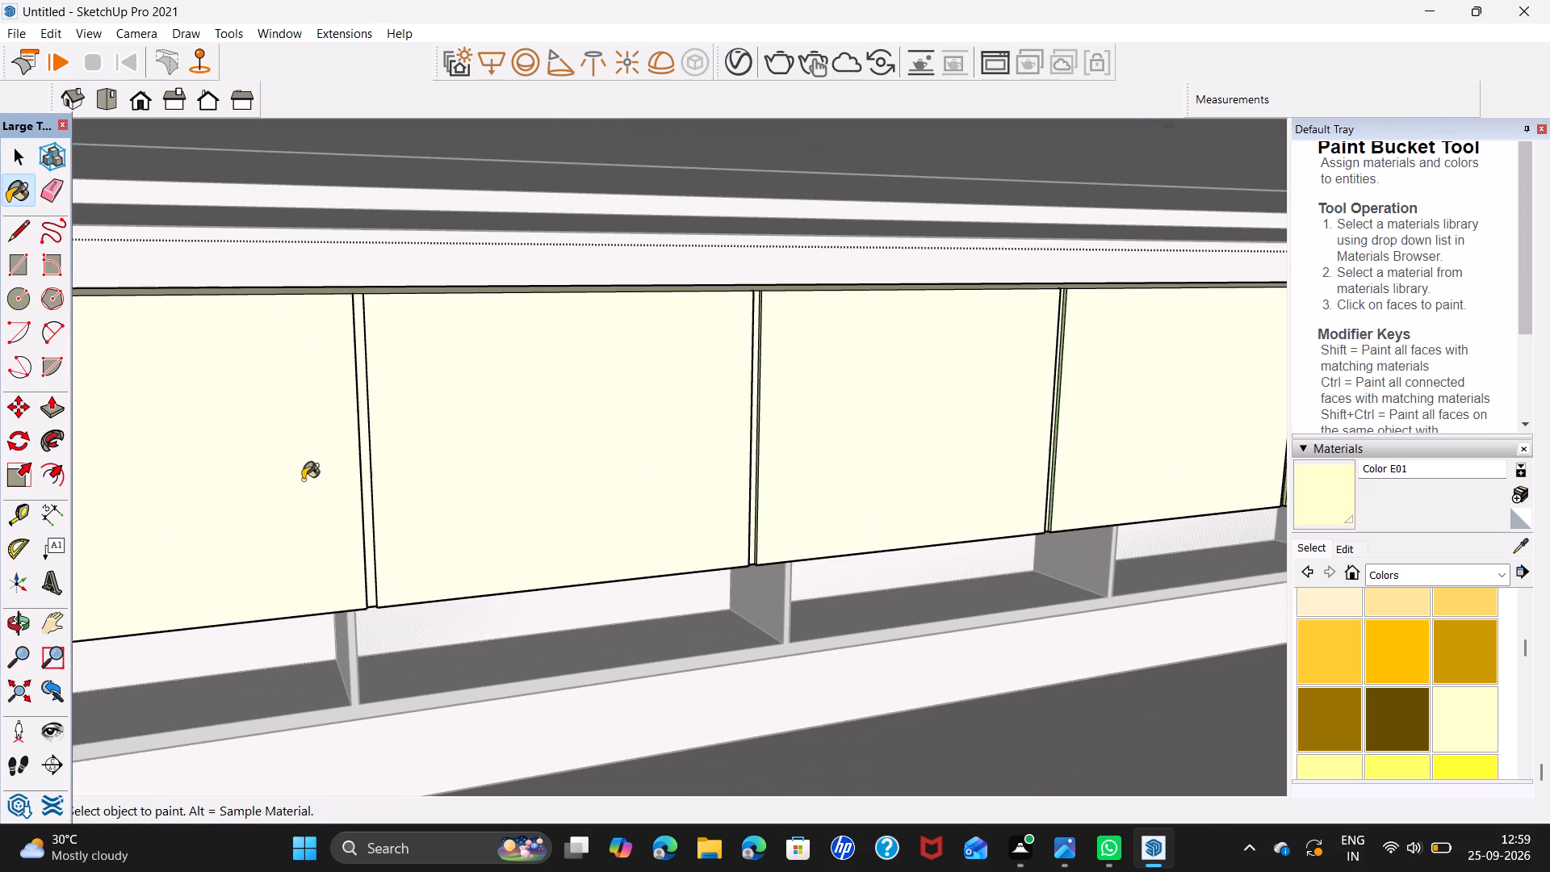
middle_drag(303, 480, 835, 467)
click(453, 449)
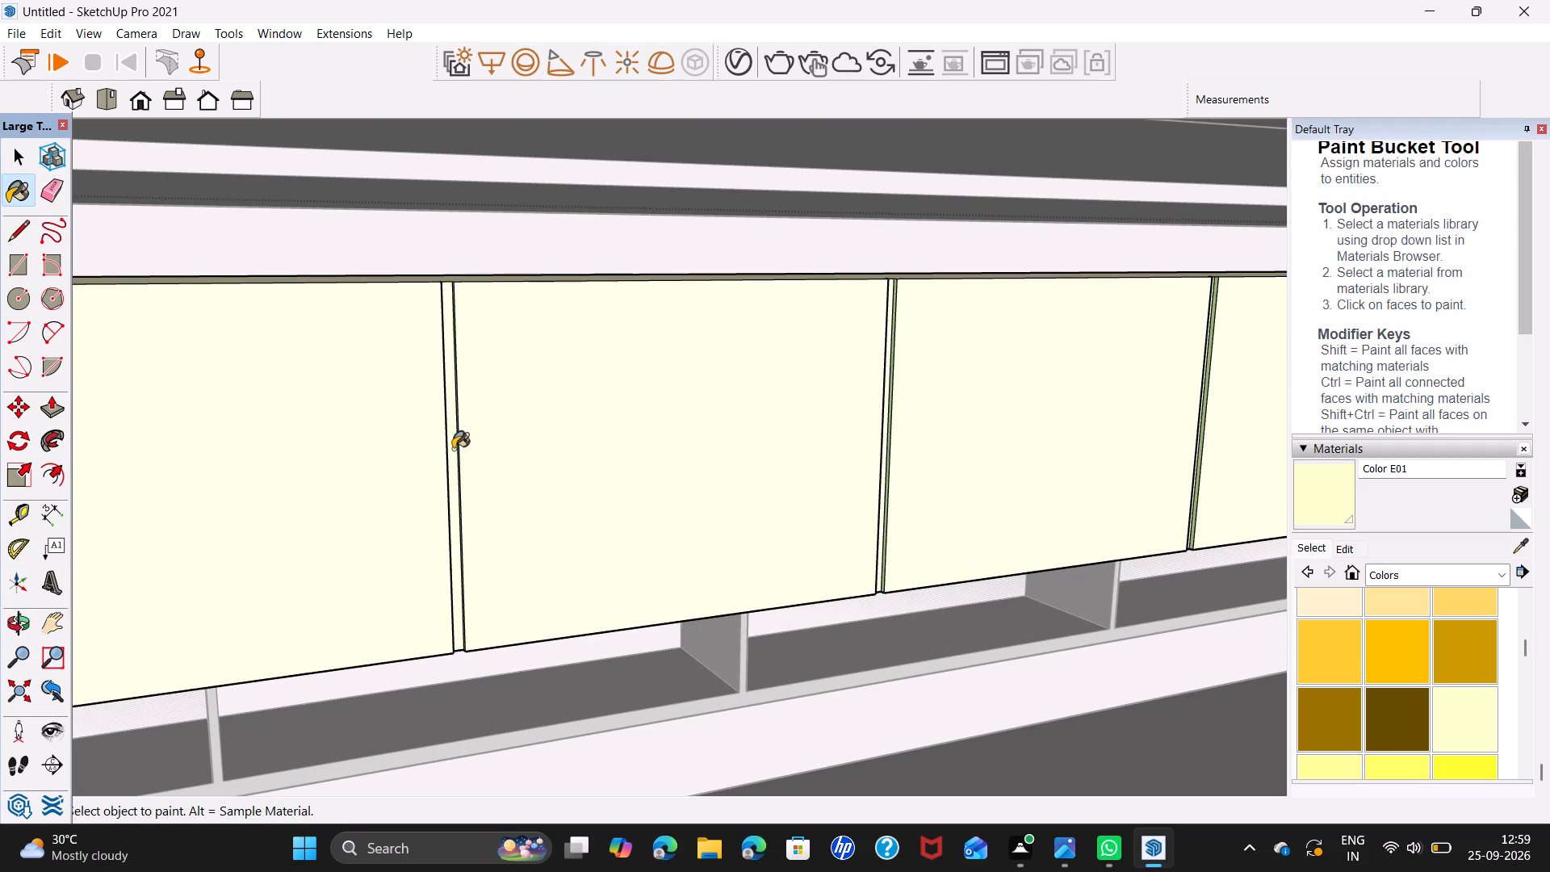
shift+middle_drag(321, 467, 825, 478)
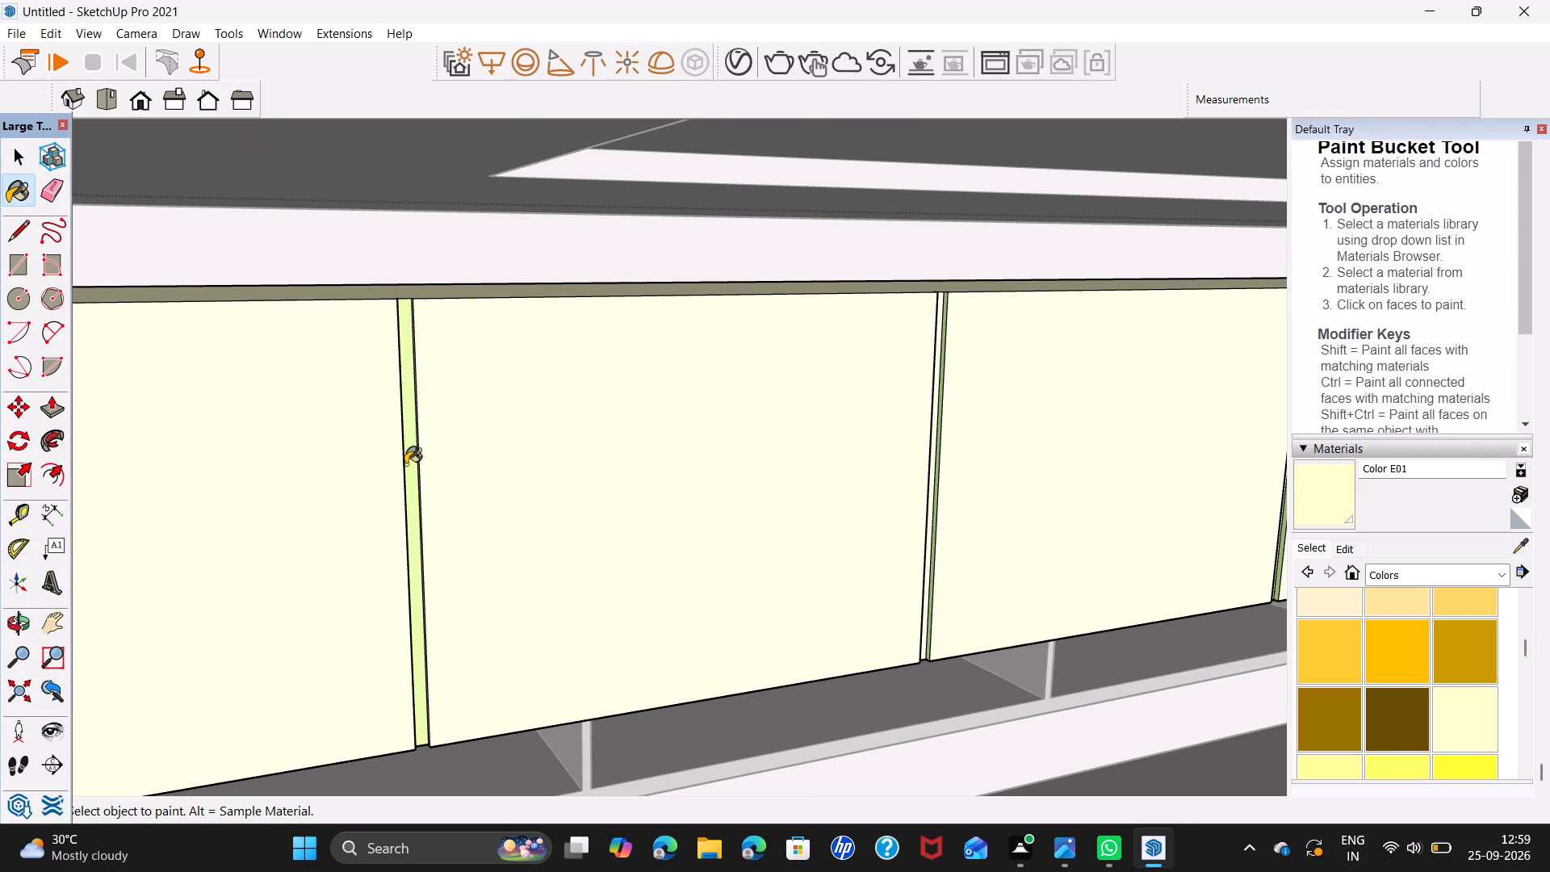
click(409, 464)
shift+middle_drag(233, 491, 781, 497)
scroll(532, 506, down, 4)
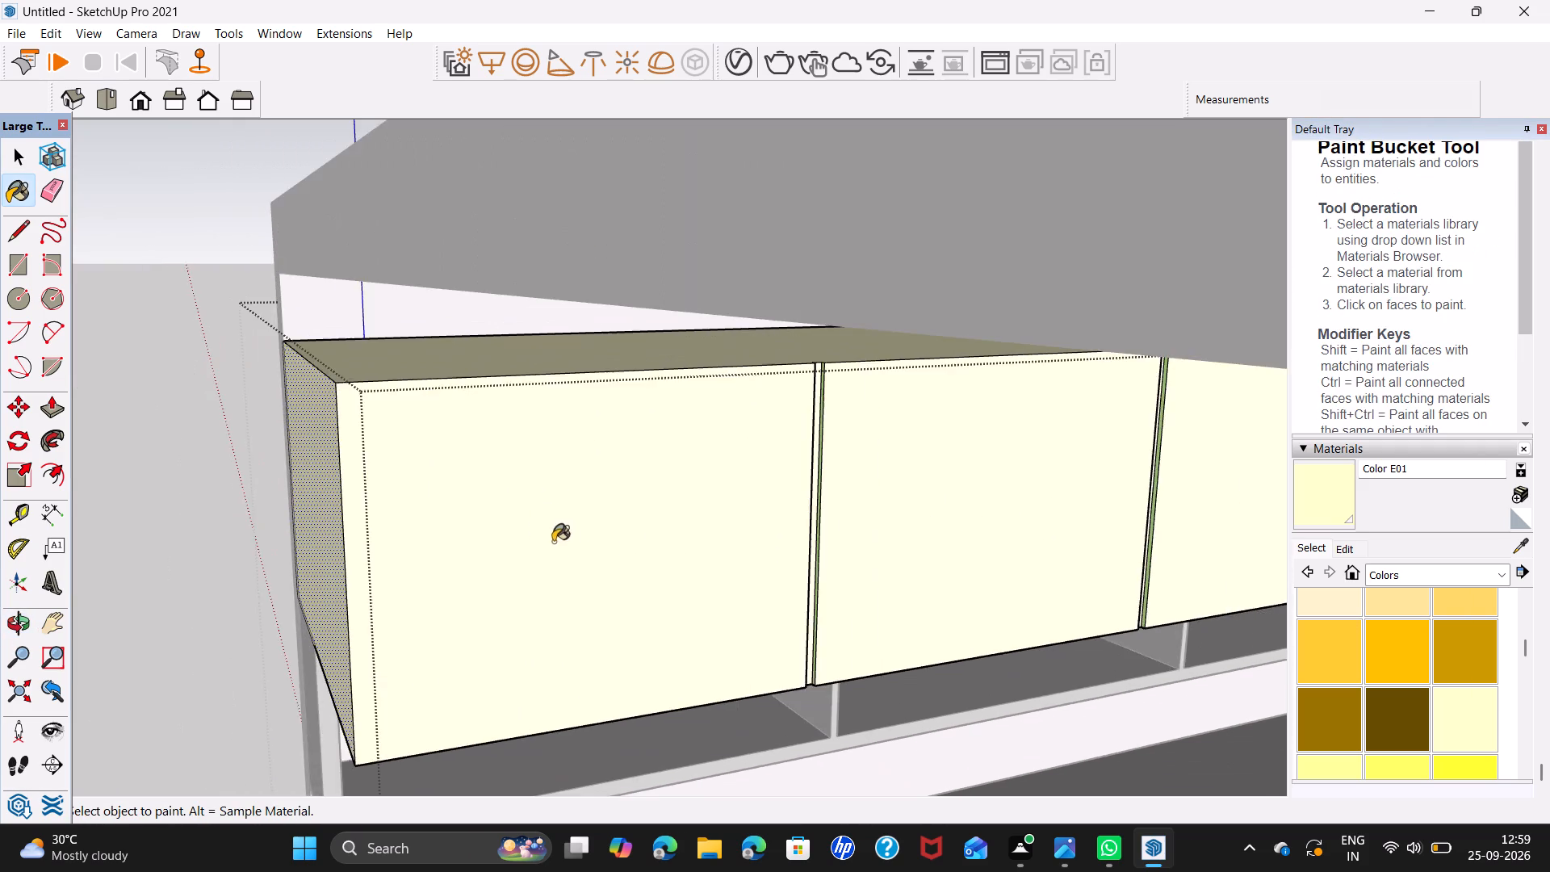
scroll(561, 553, down, 5)
Leave the sink-side cabinet group and paint the upper cabinets on the opposite side with Color E01.
click(25, 688)
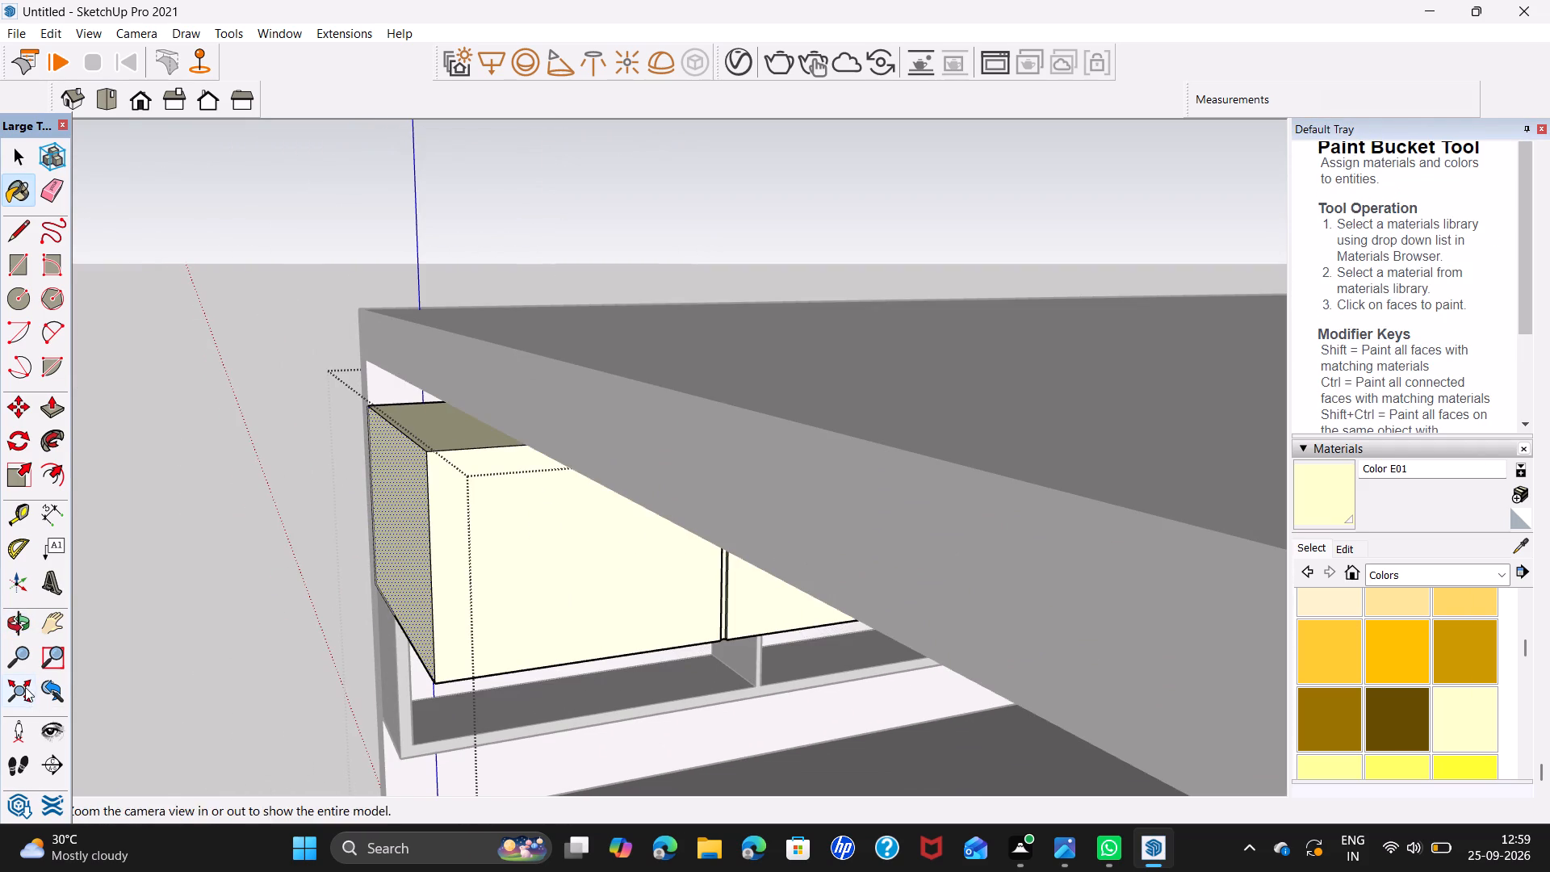
middle_drag(378, 669, 1048, 606)
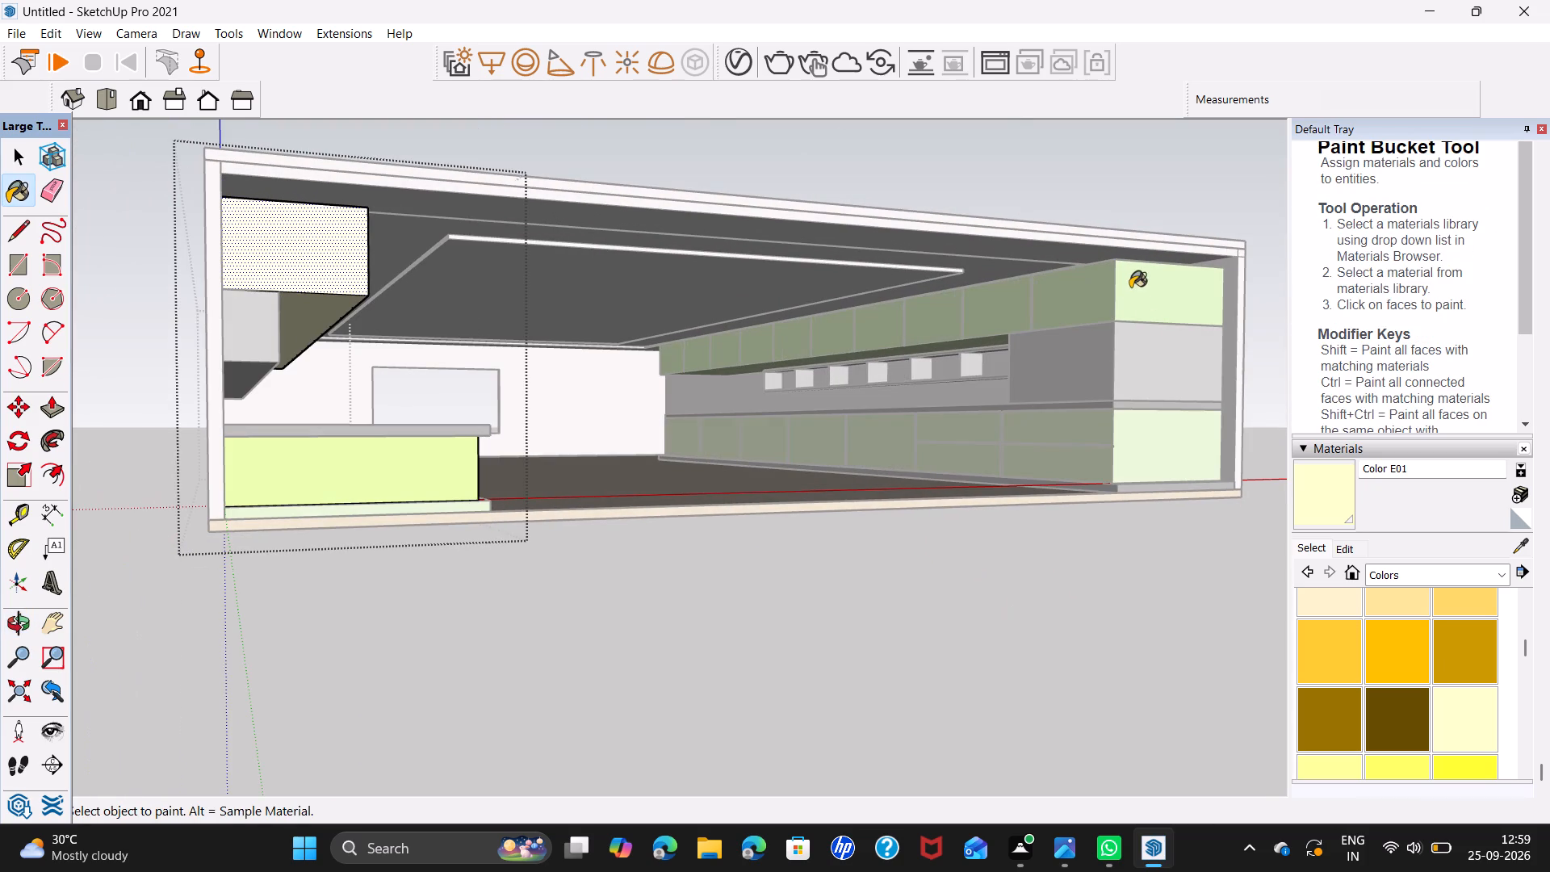
click(1129, 287)
key(space)
click(1096, 682)
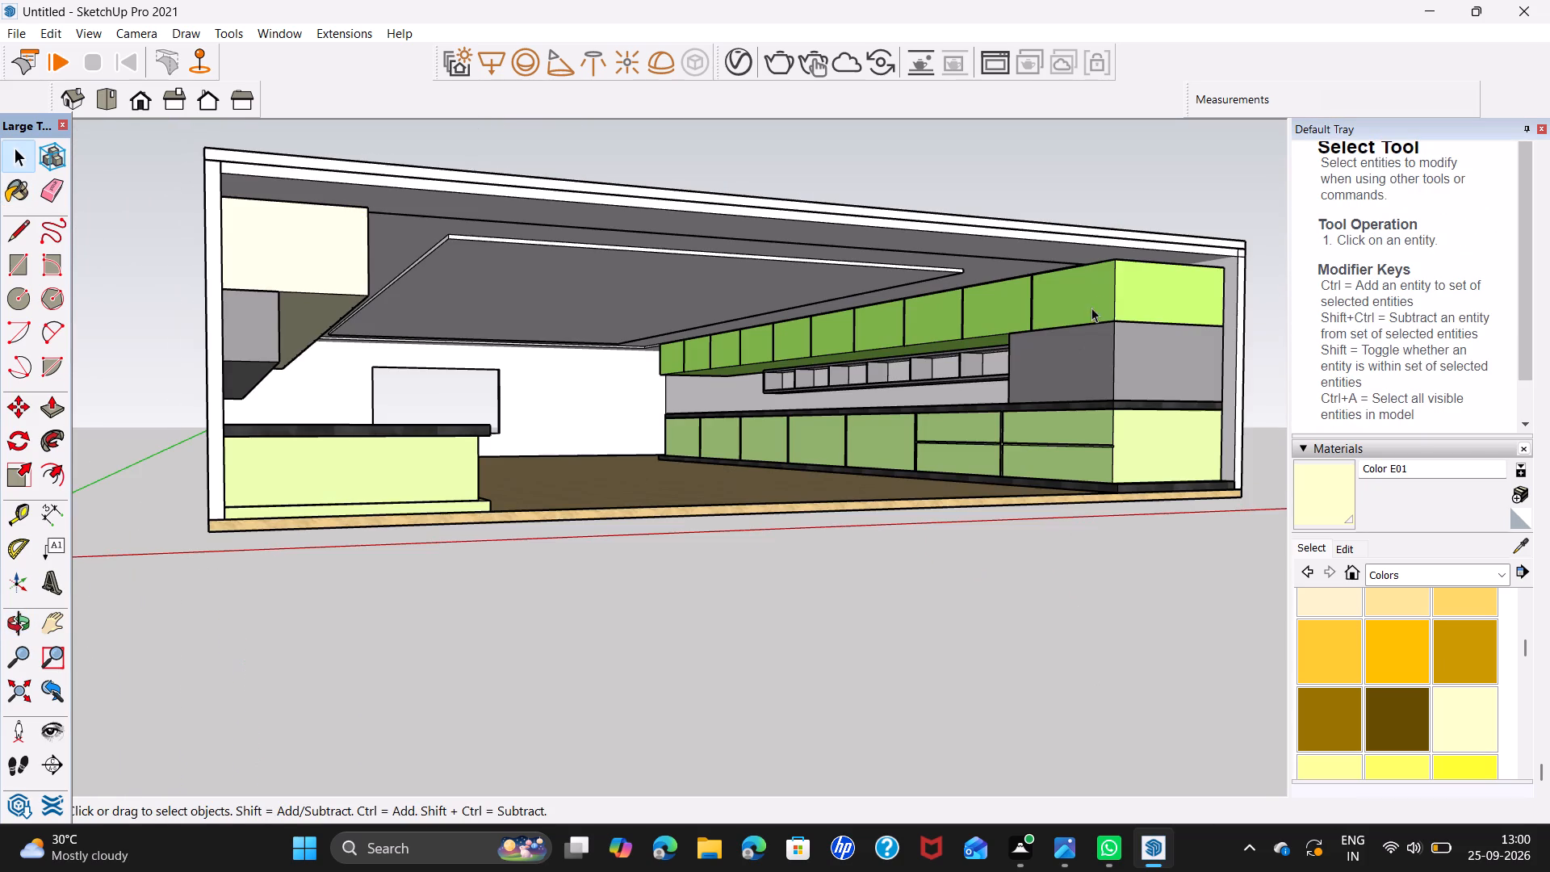
click(1459, 718)
click(1136, 303)
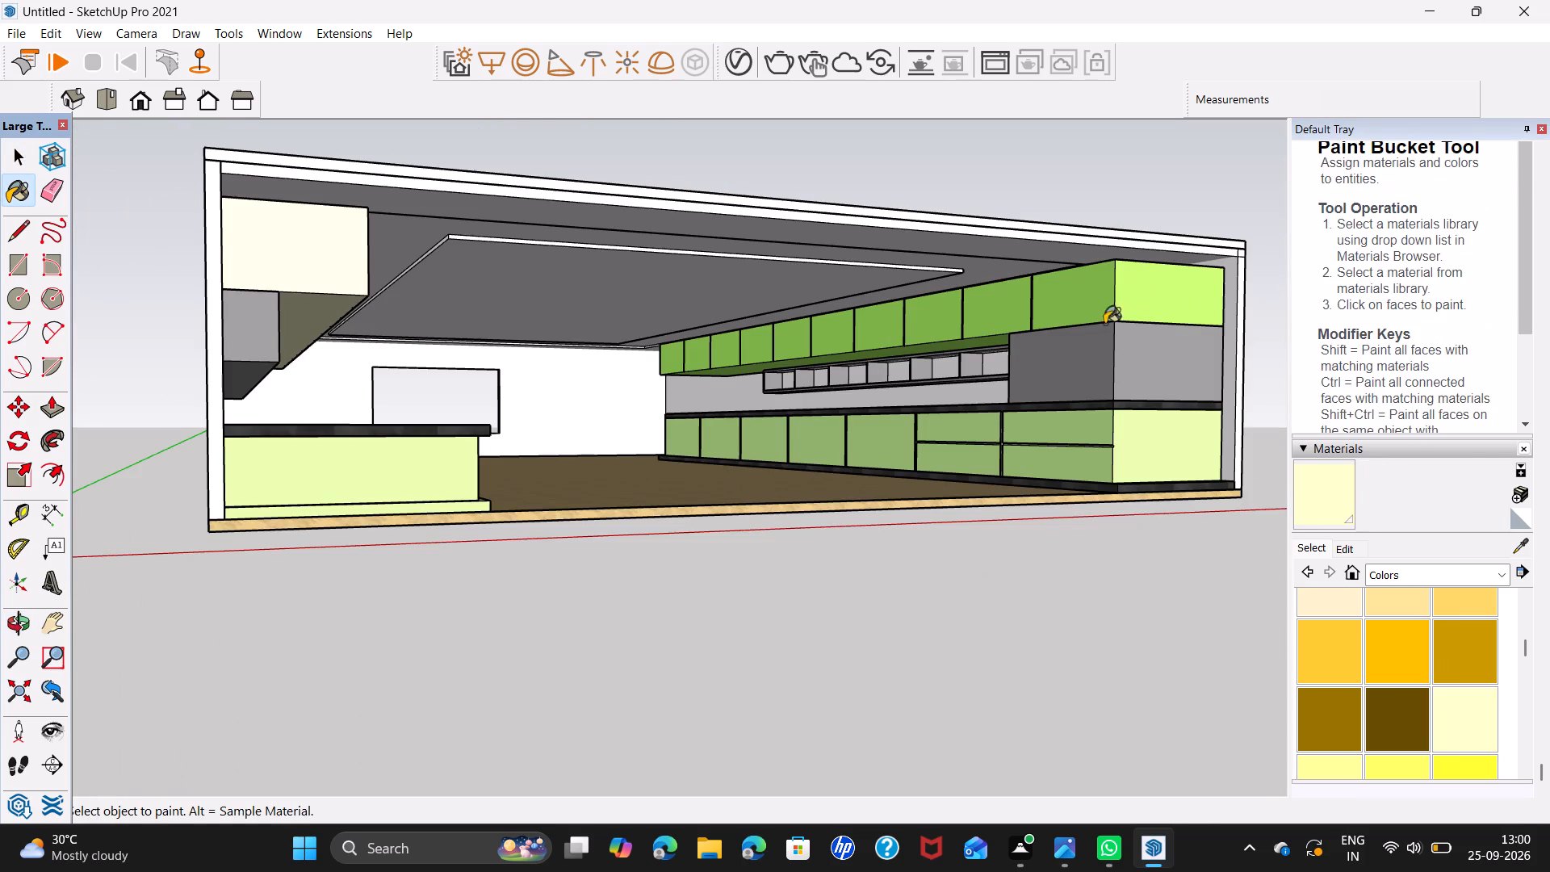
Paint the plinth beneath the opposite side's lower cabinets with Color F02.
middle_drag(970, 387, 914, 409)
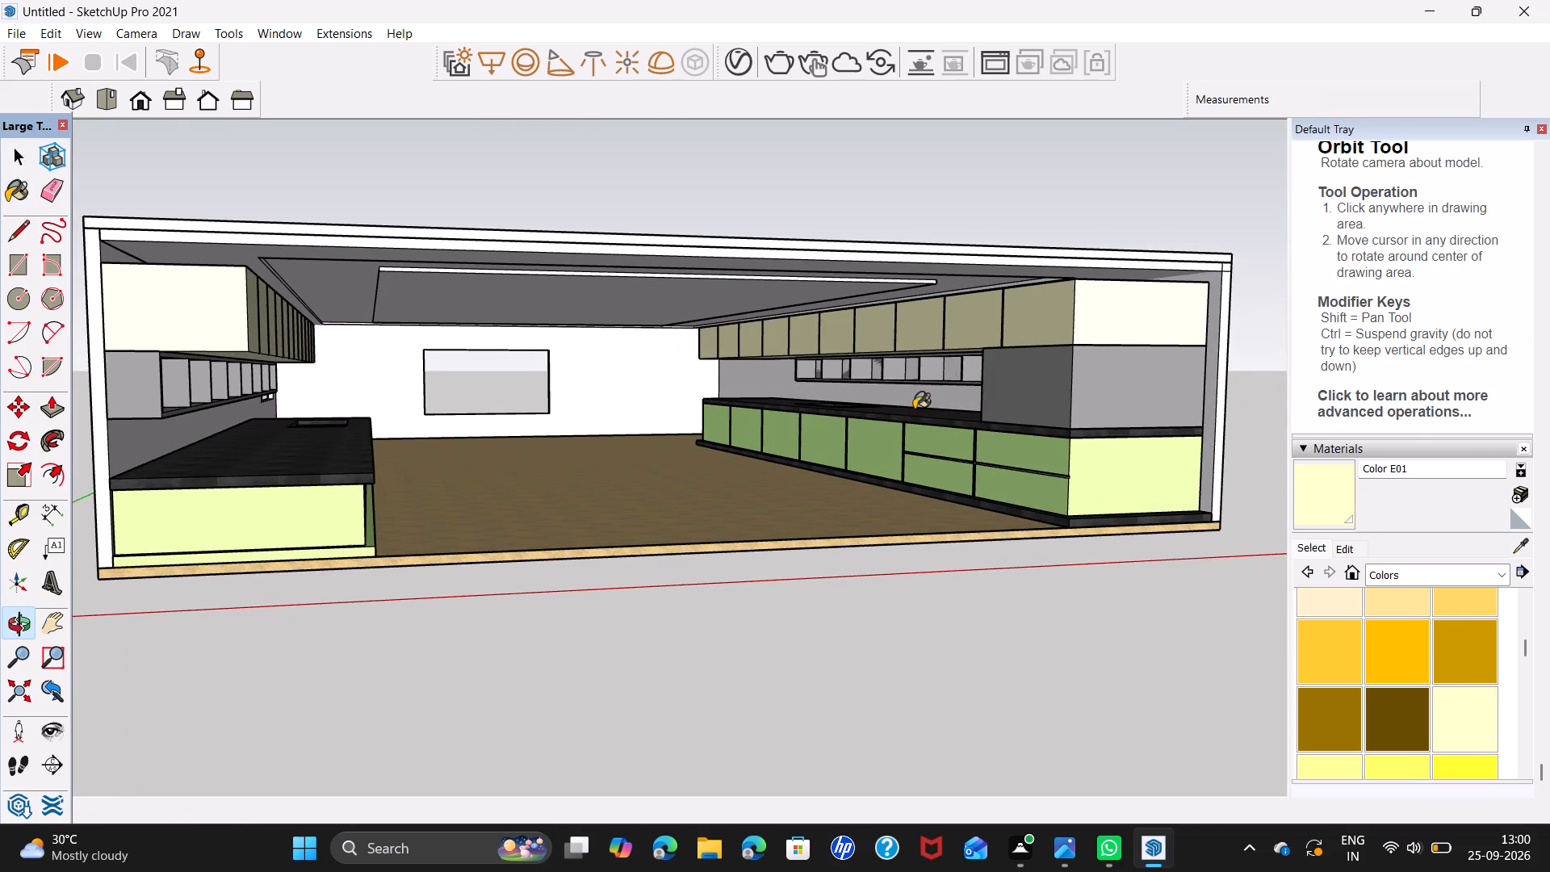
scroll(1022, 527, up, 3)
key(space)
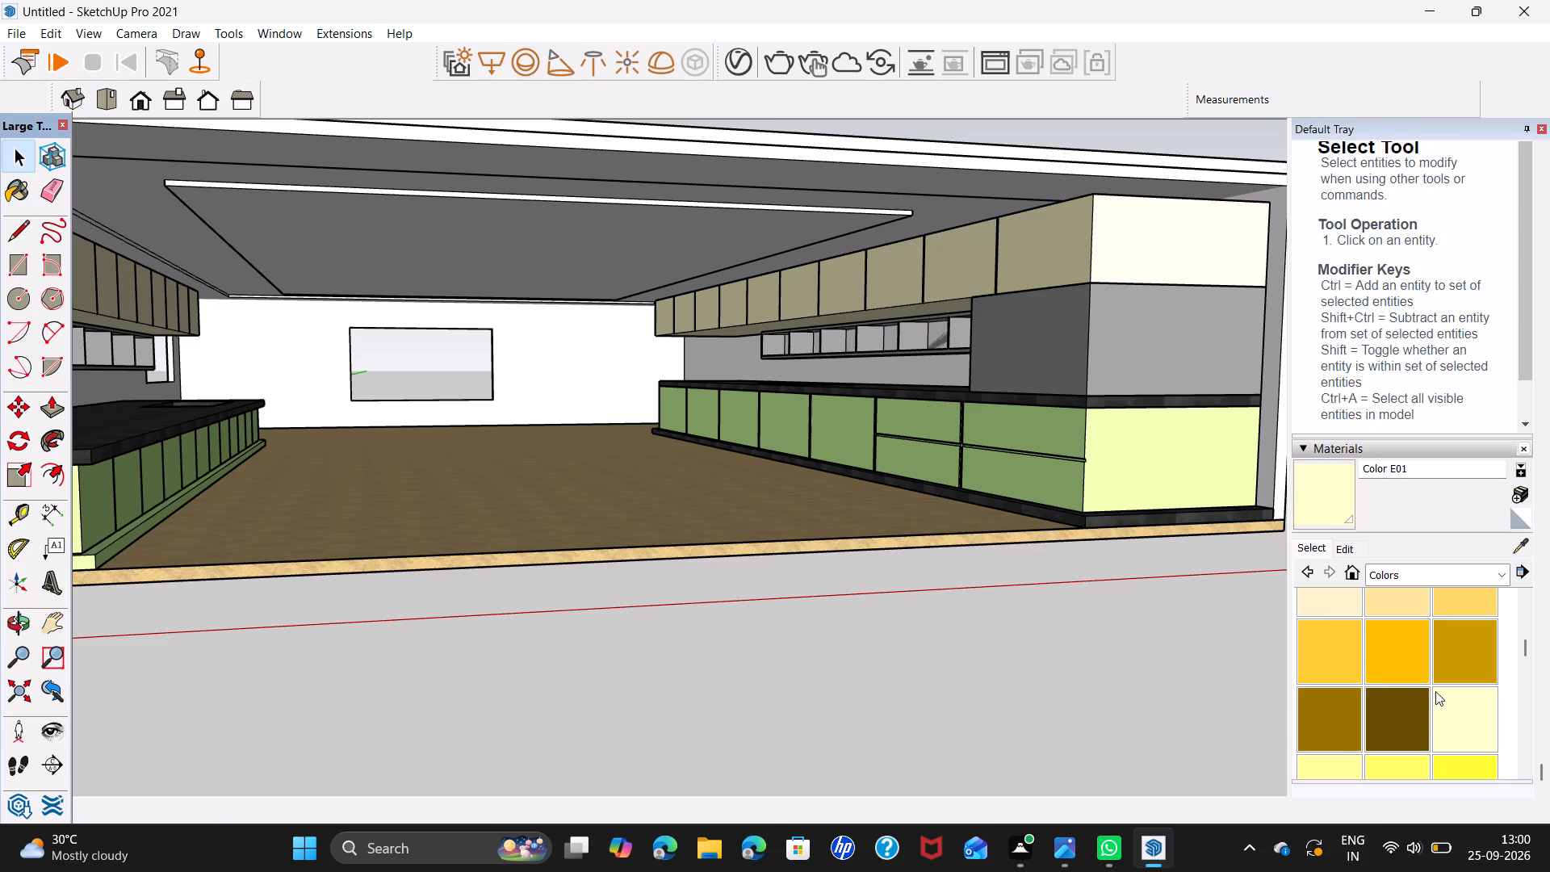
scroll(1408, 698, down, 3)
click(1479, 614)
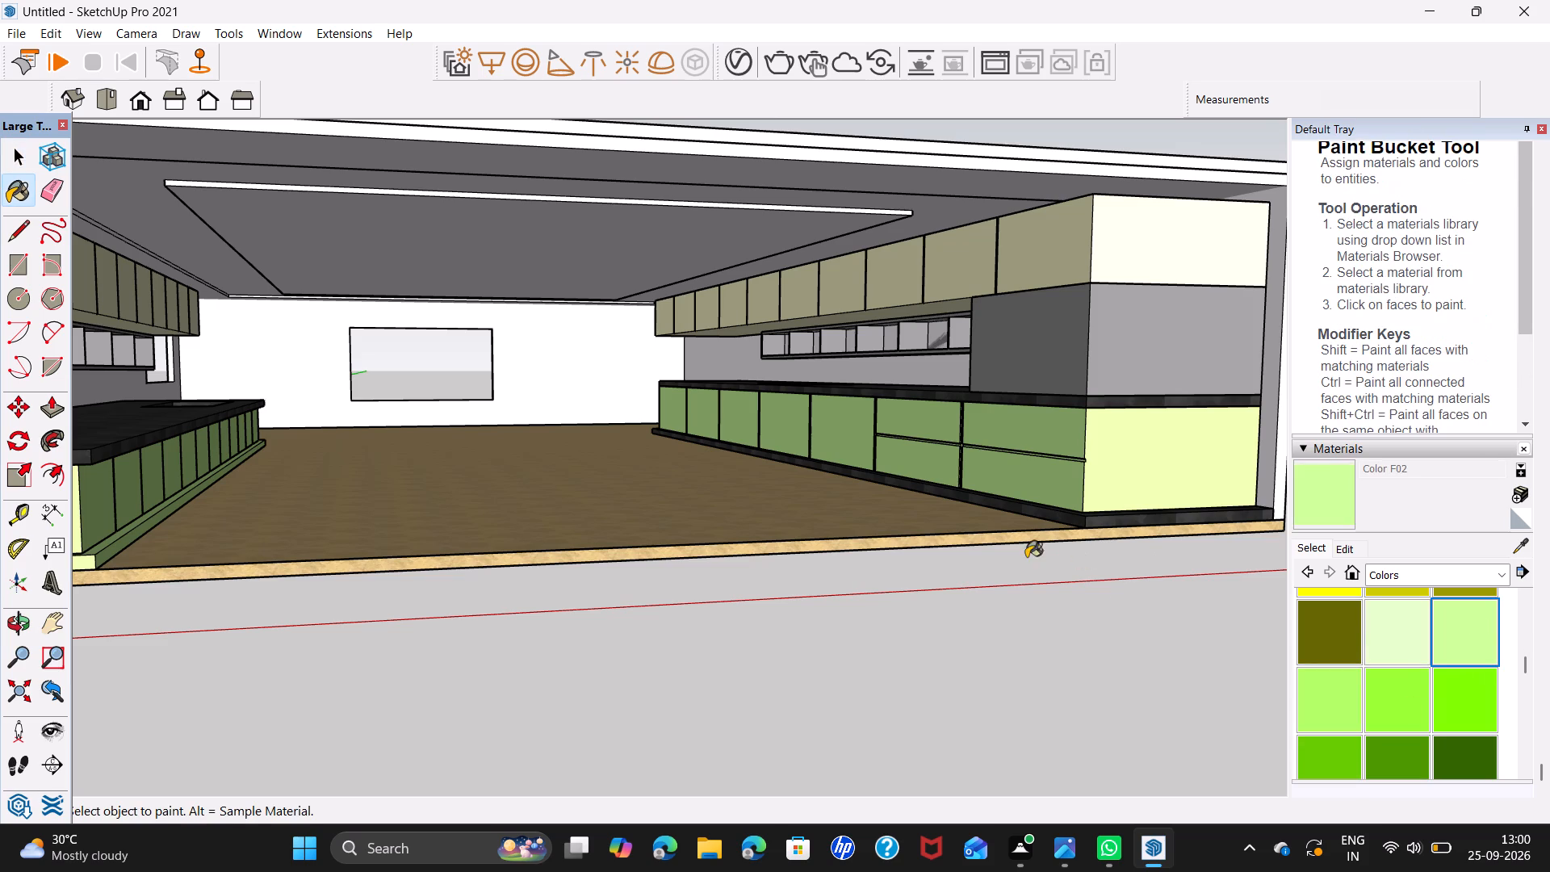
click(1090, 523)
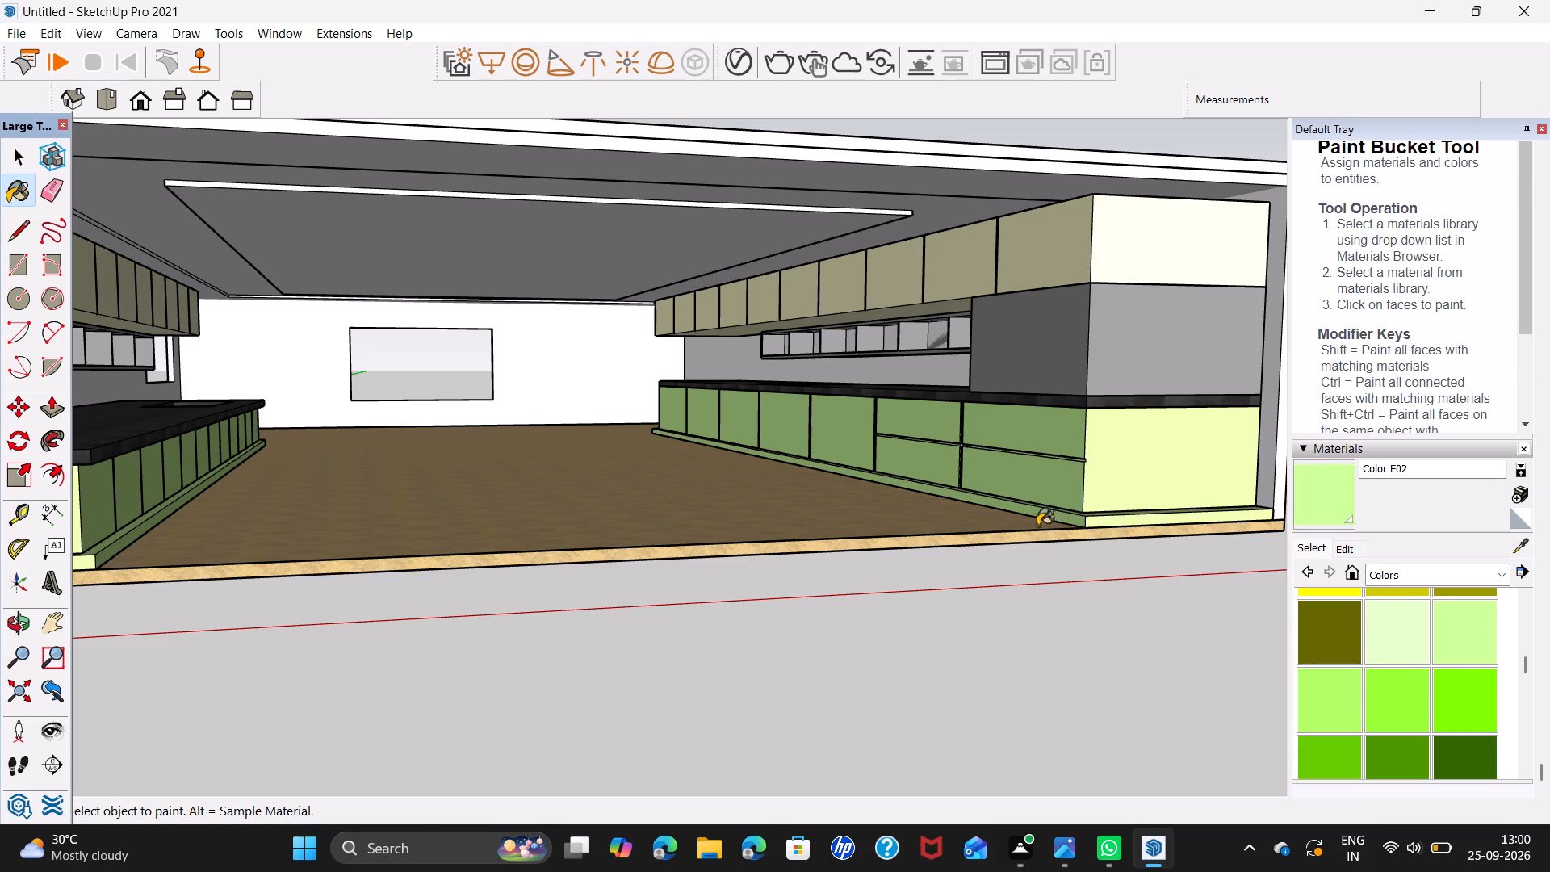
key(space)
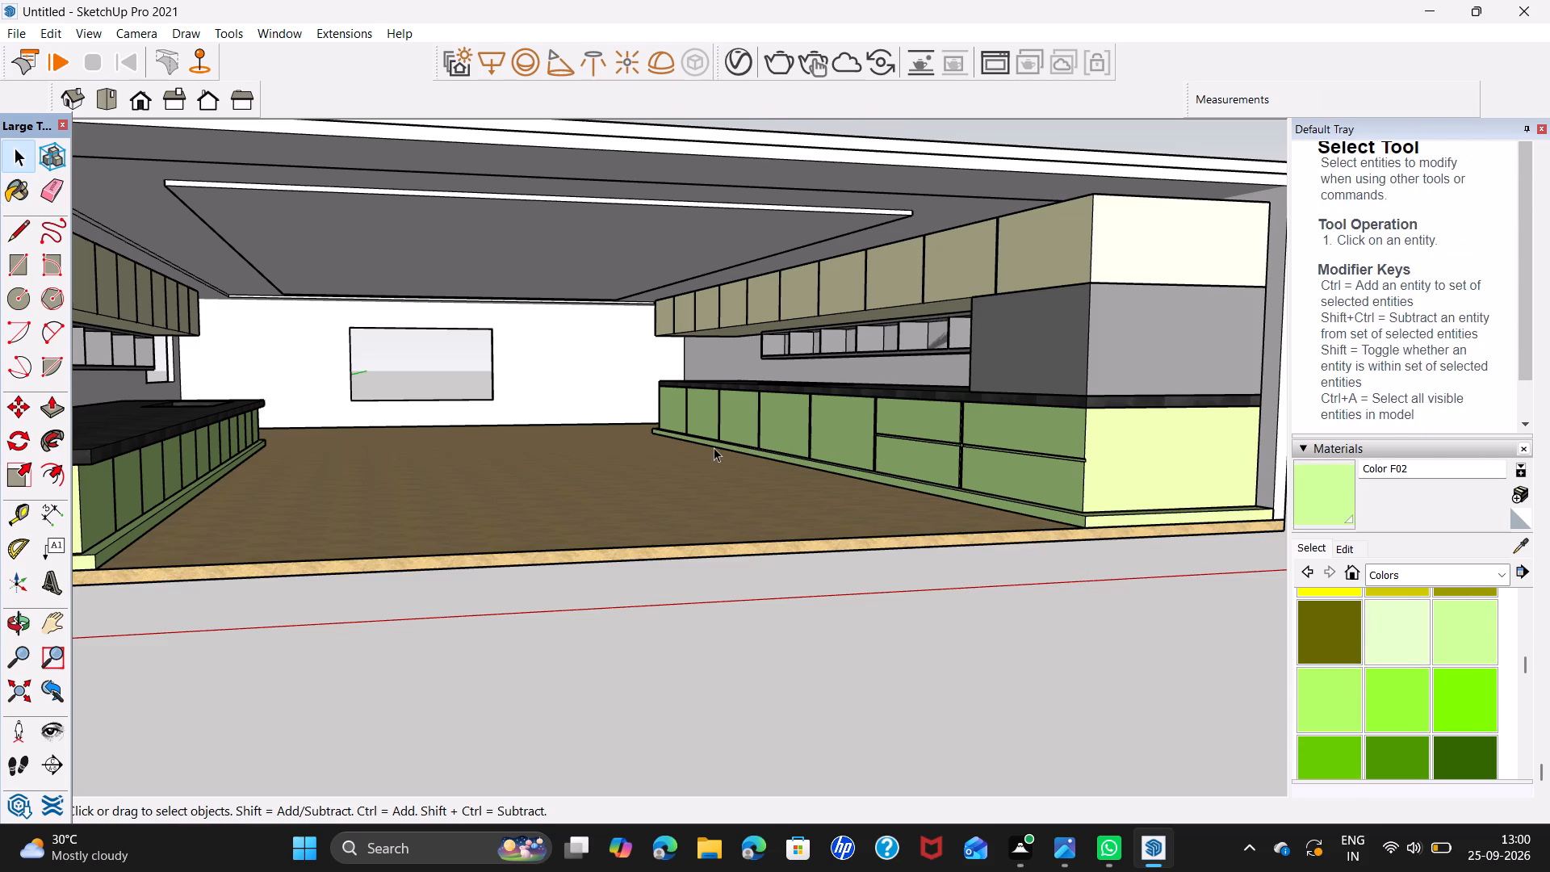
Open the group of open shelves under the opposite side's upper cabinets for editing and select the shelves' front frame face.
shift+middle_drag(714, 447, 712, 493)
scroll(1022, 439, up, 1)
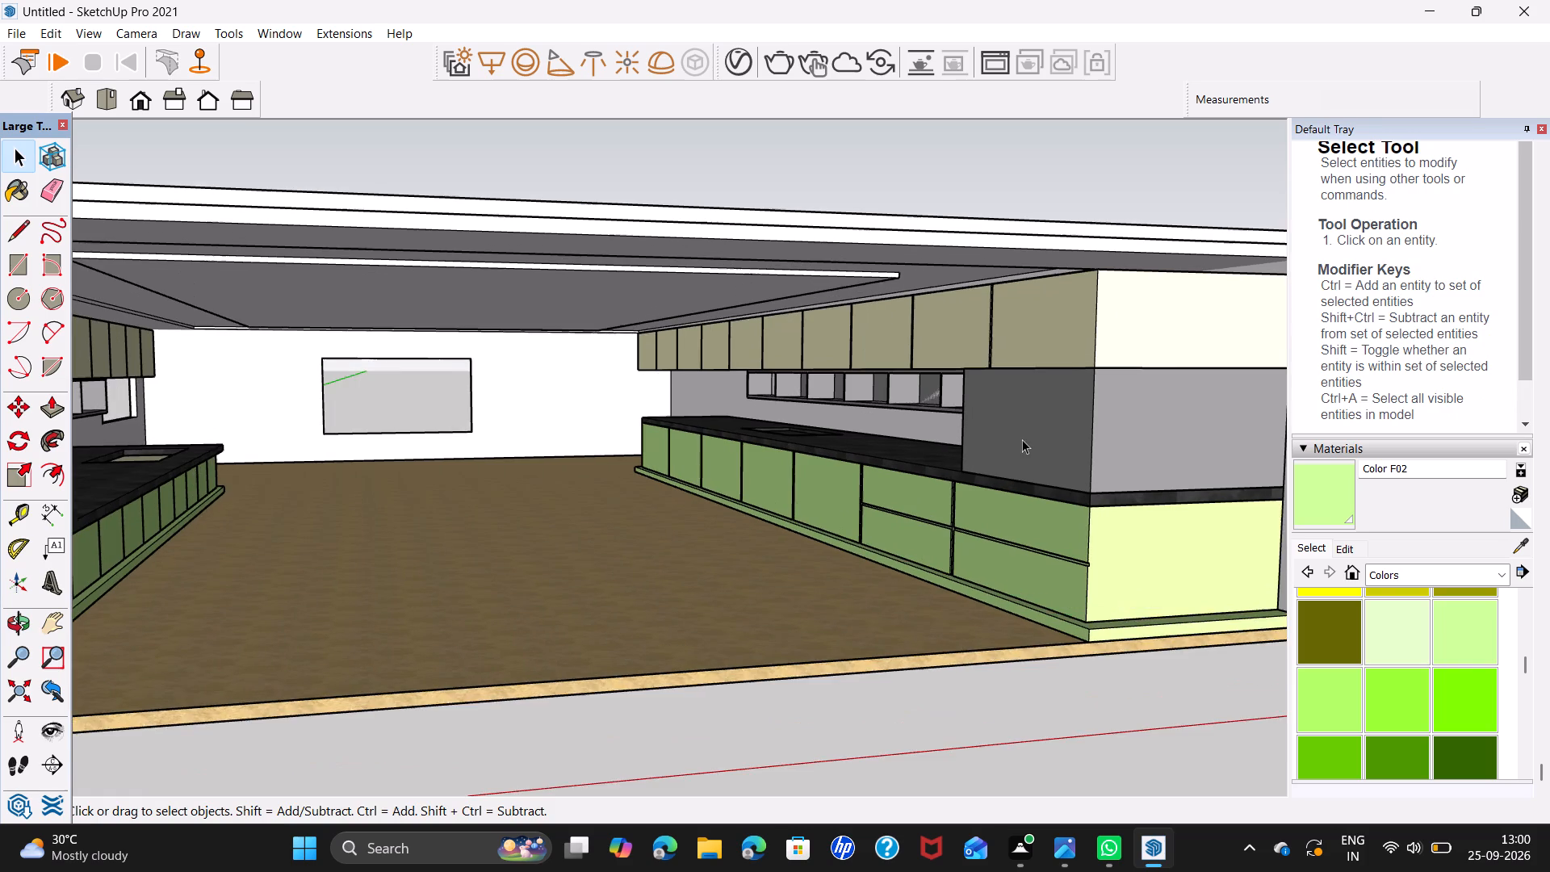
scroll(1022, 441, up, 1)
middle_drag(1022, 441, 1146, 436)
scroll(850, 386, up, 6)
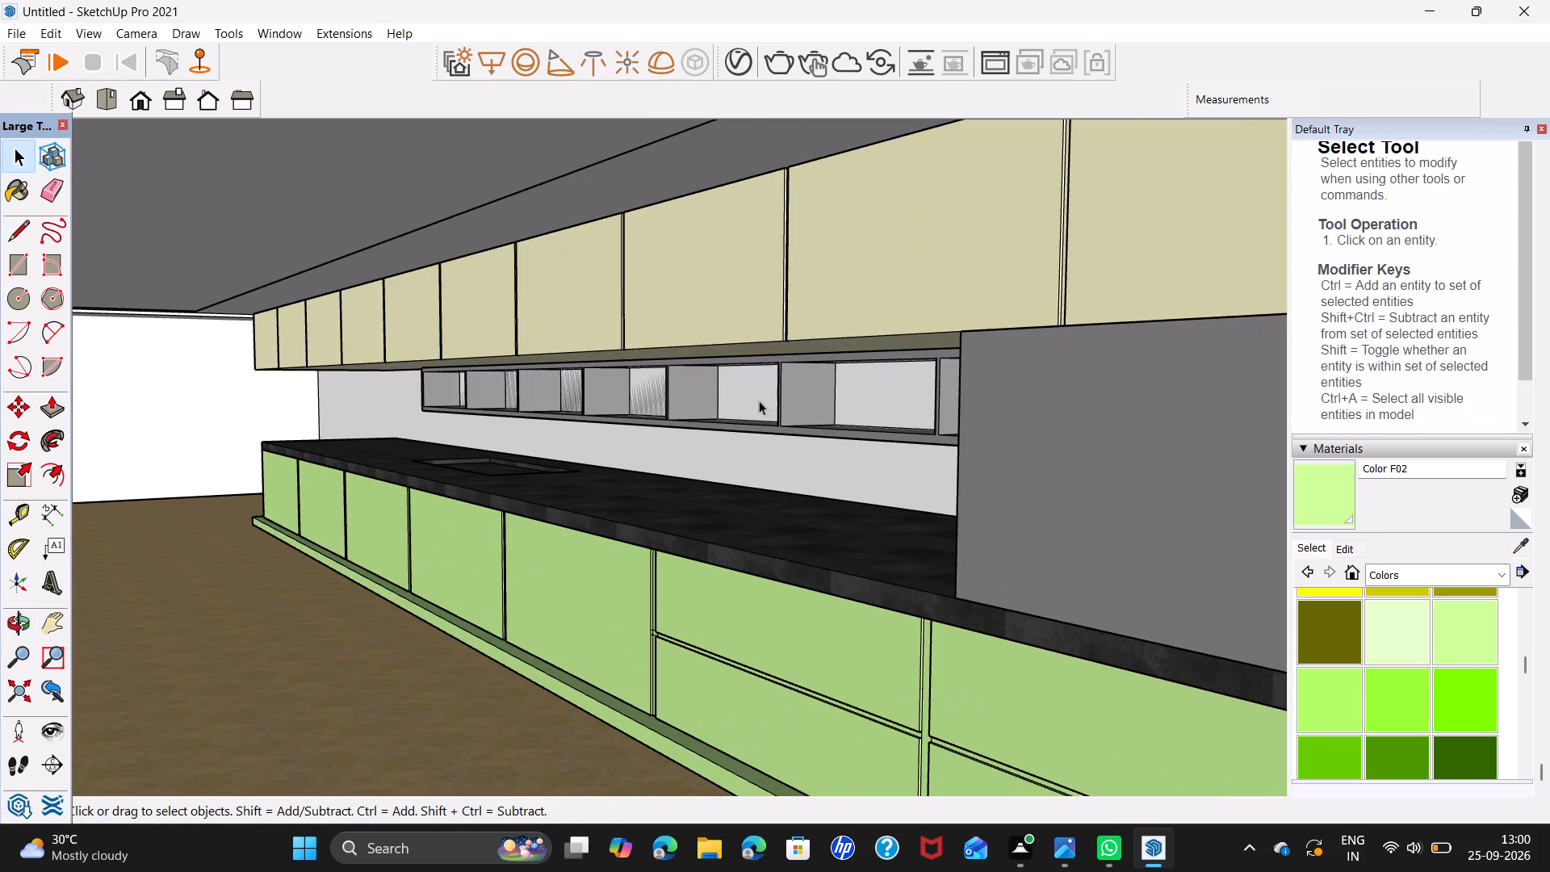
triple_click(802, 386)
click(802, 386)
middle_drag(796, 399, 917, 403)
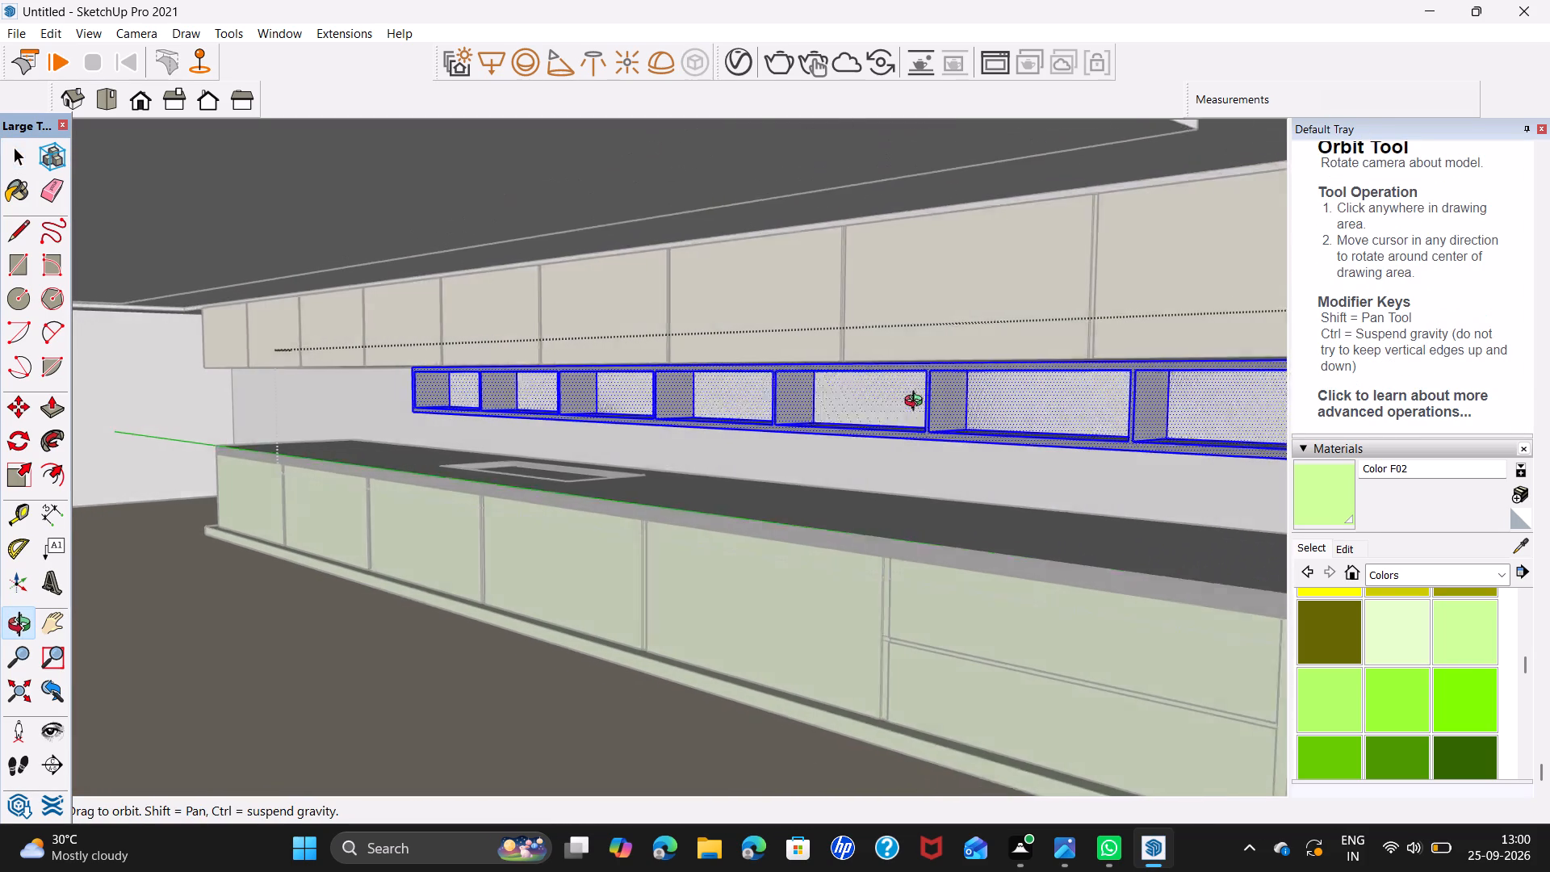
middle_drag(917, 403, 928, 405)
middle_drag(936, 397, 744, 341)
scroll(756, 349, up, 3)
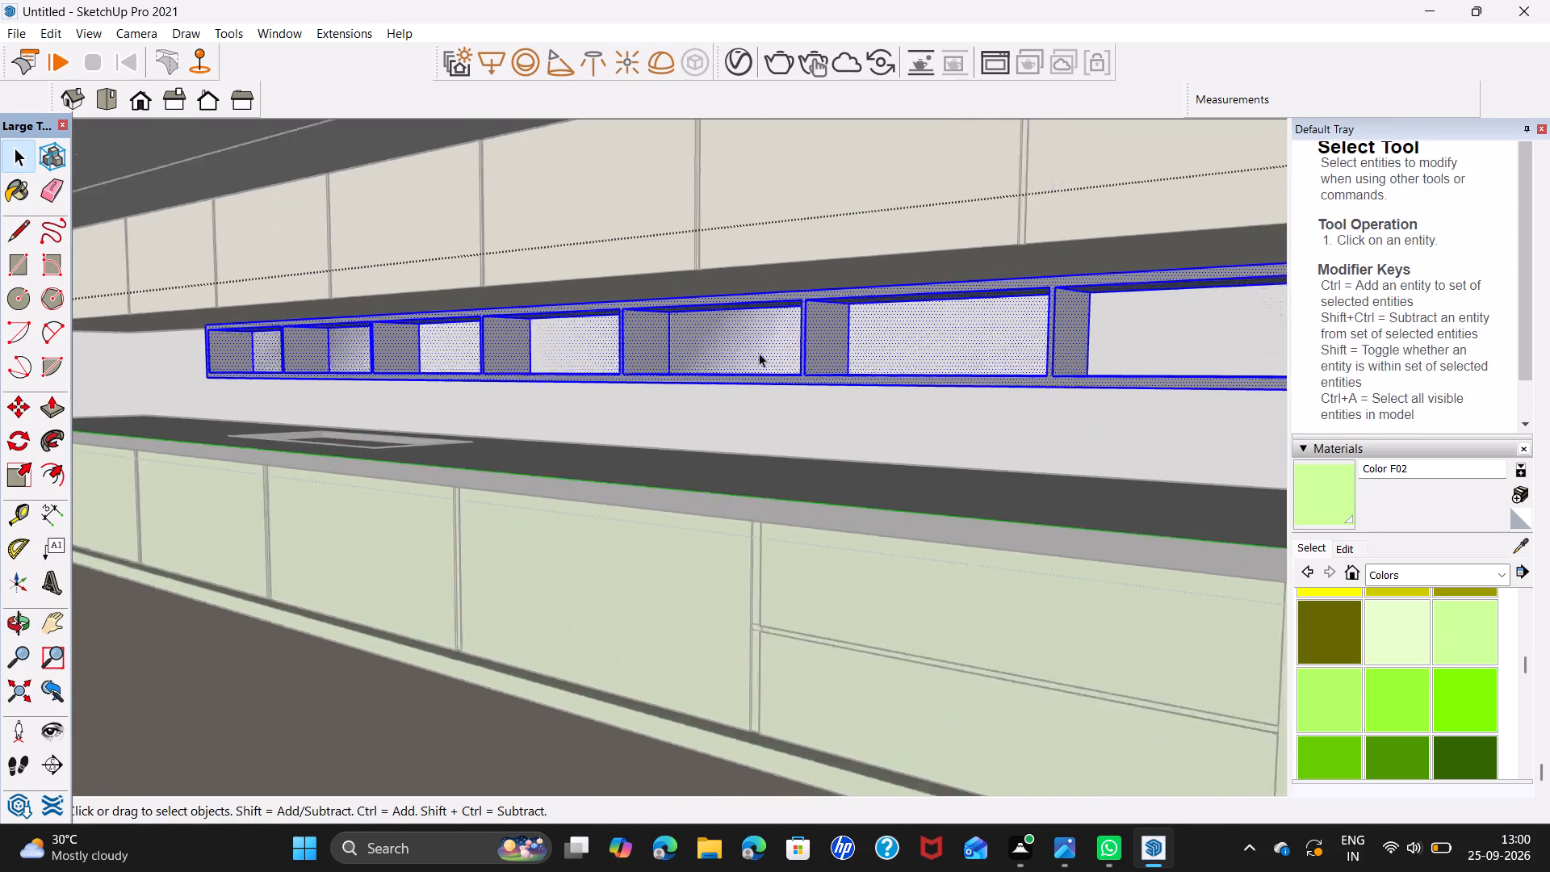
middle_drag(779, 379, 868, 390)
shift+middle_drag(892, 376, 724, 318)
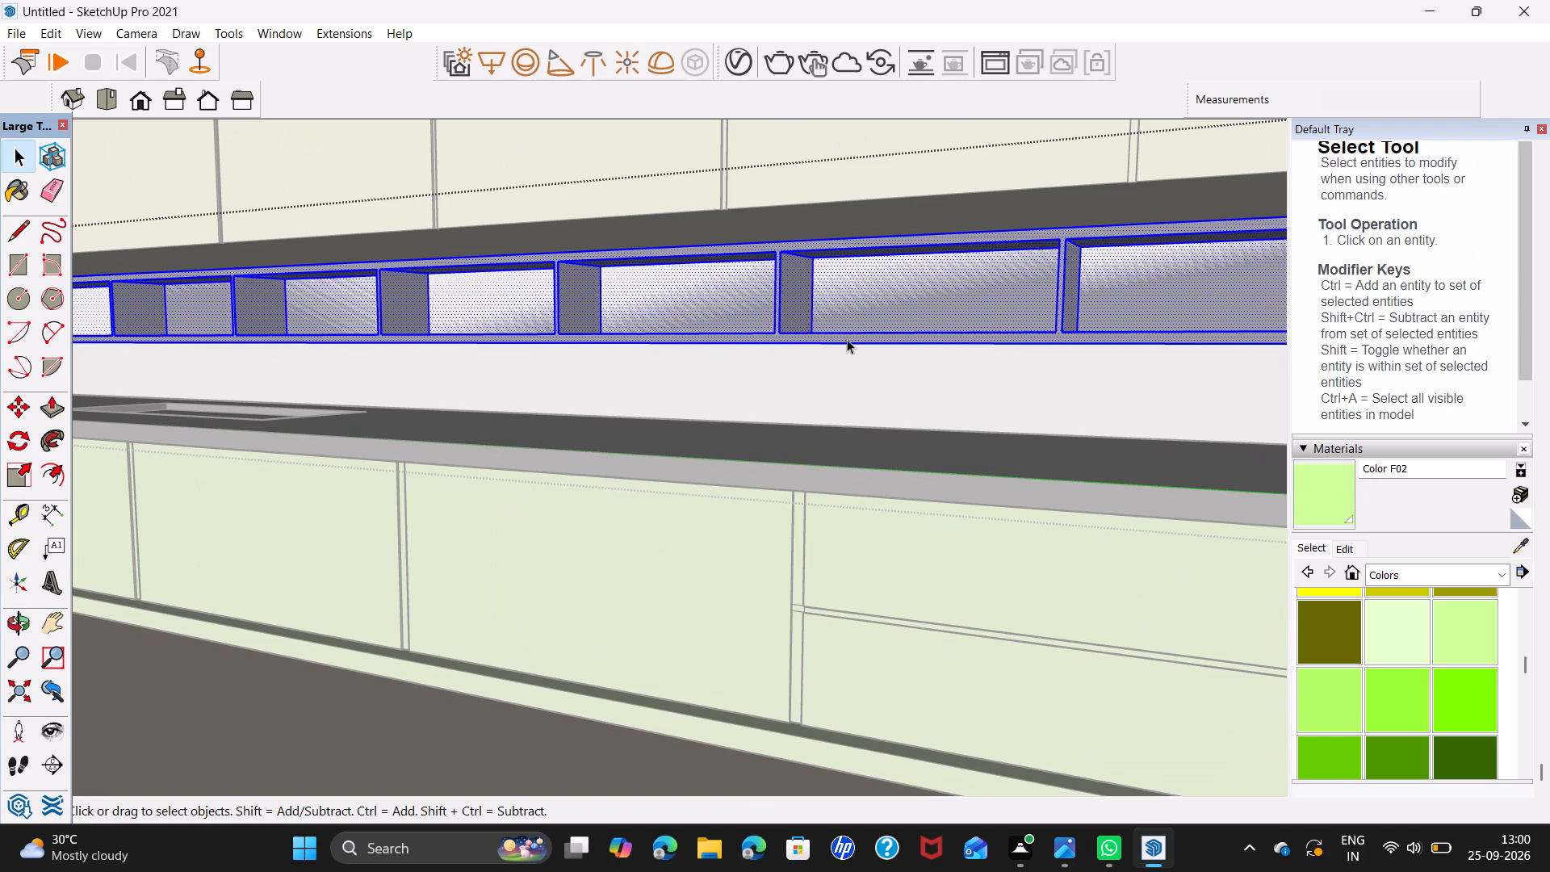
click(847, 339)
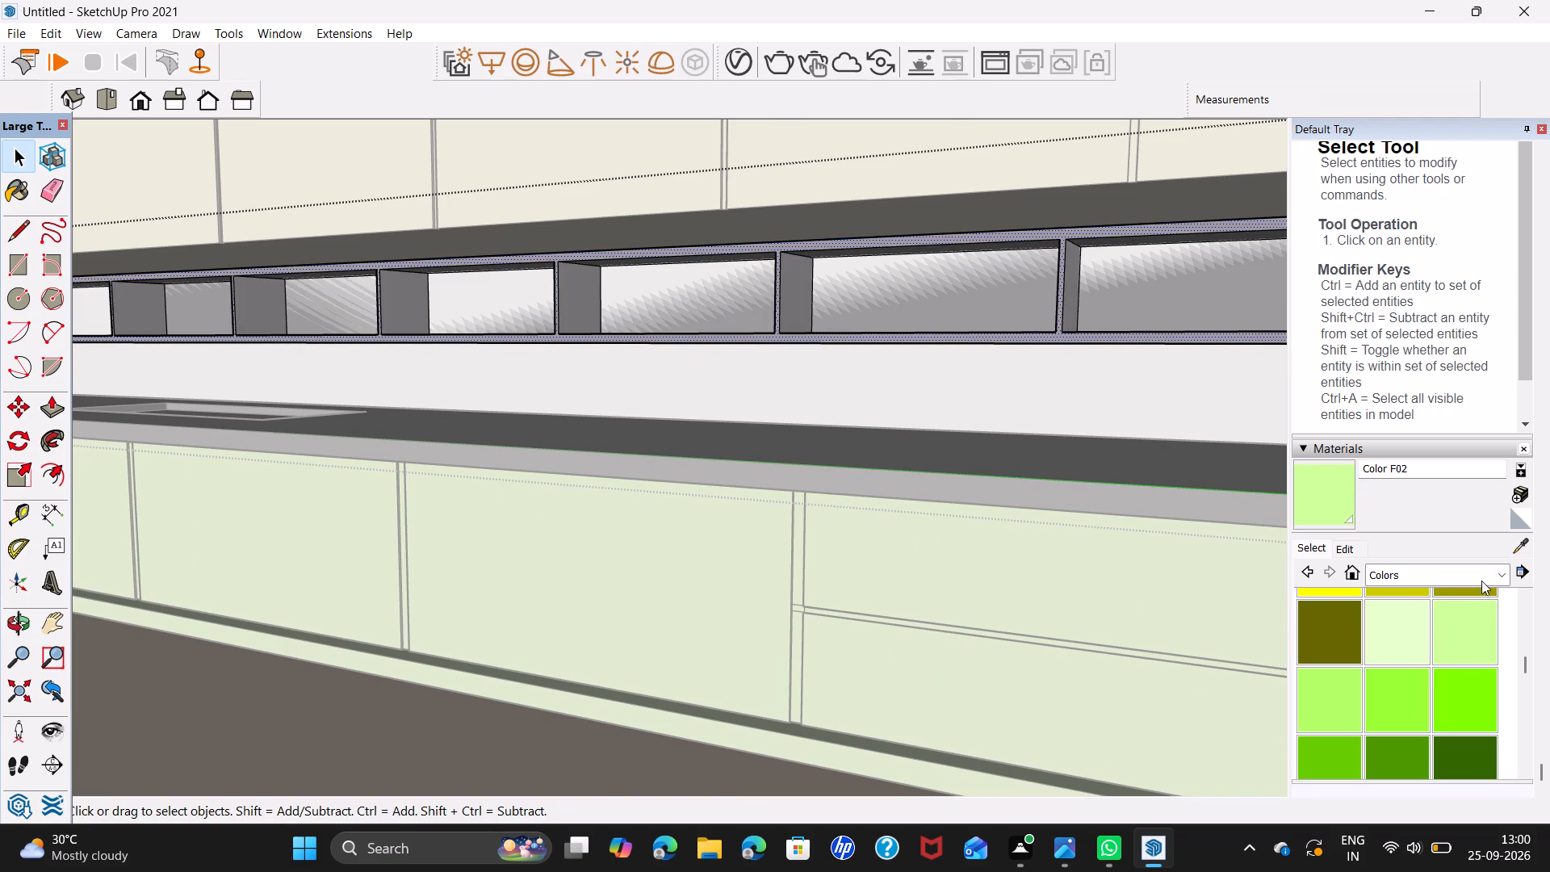
Switch the material library to the Wood collection and look through its swatches.
click(1496, 581)
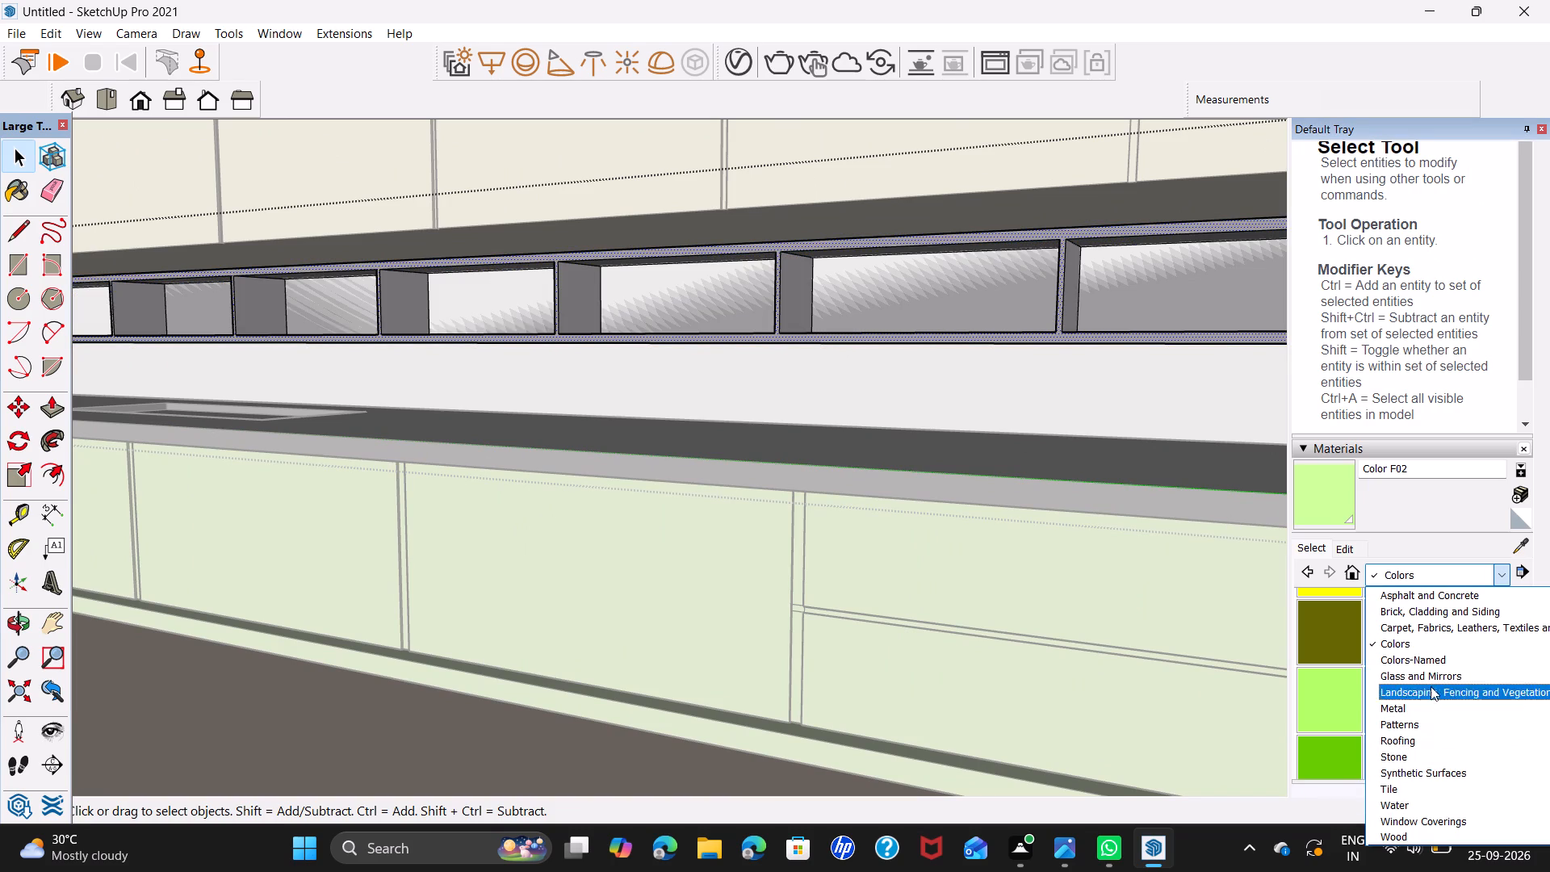
scroll(1435, 609, down, 1)
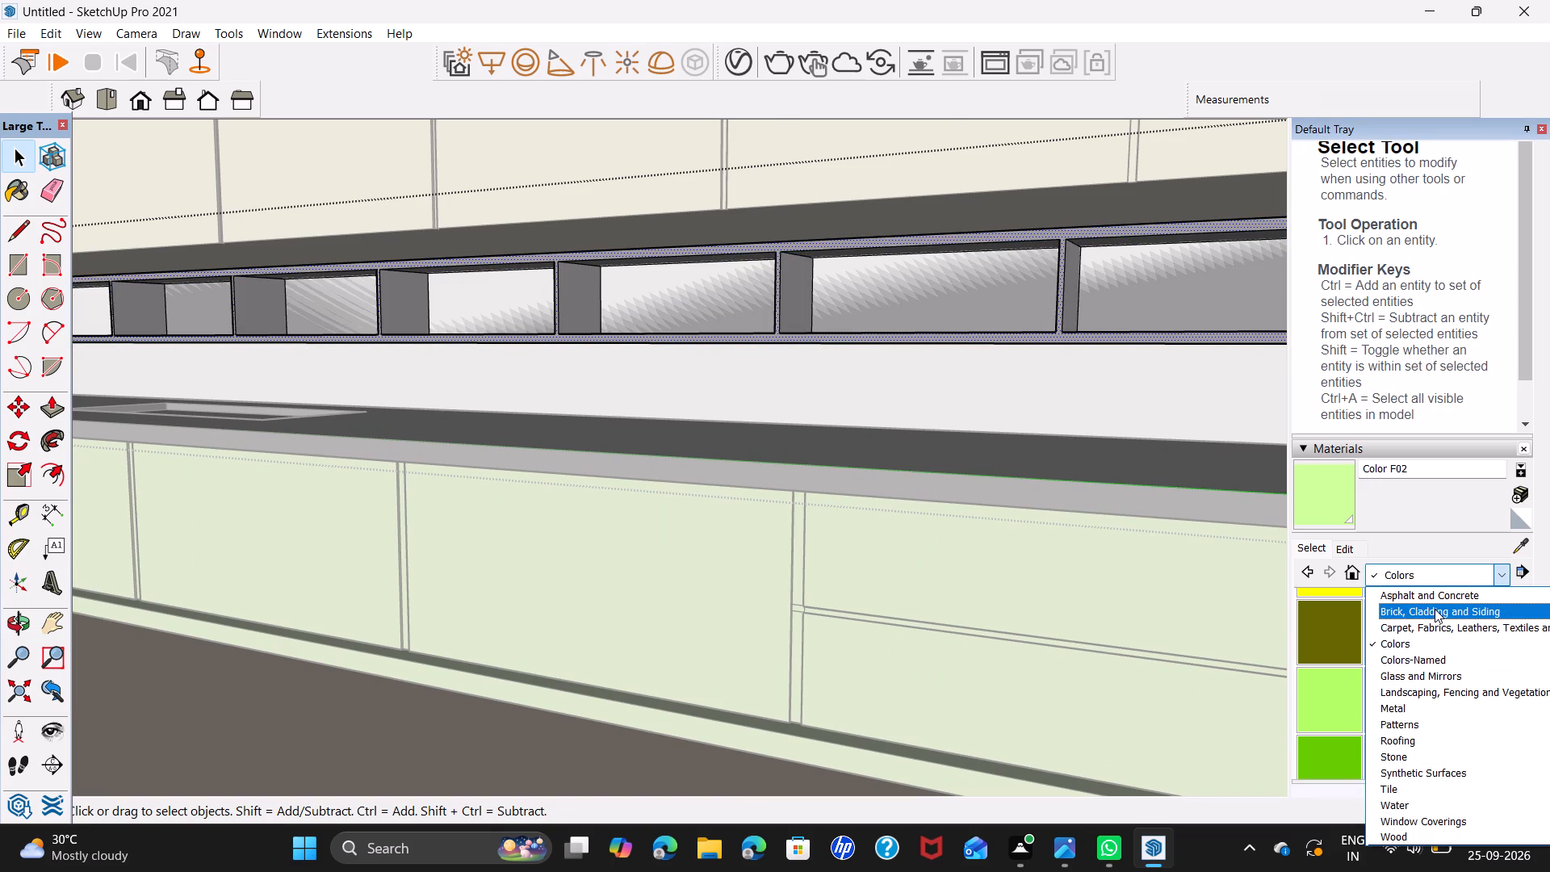
scroll(1412, 764, down, 3)
click(1408, 834)
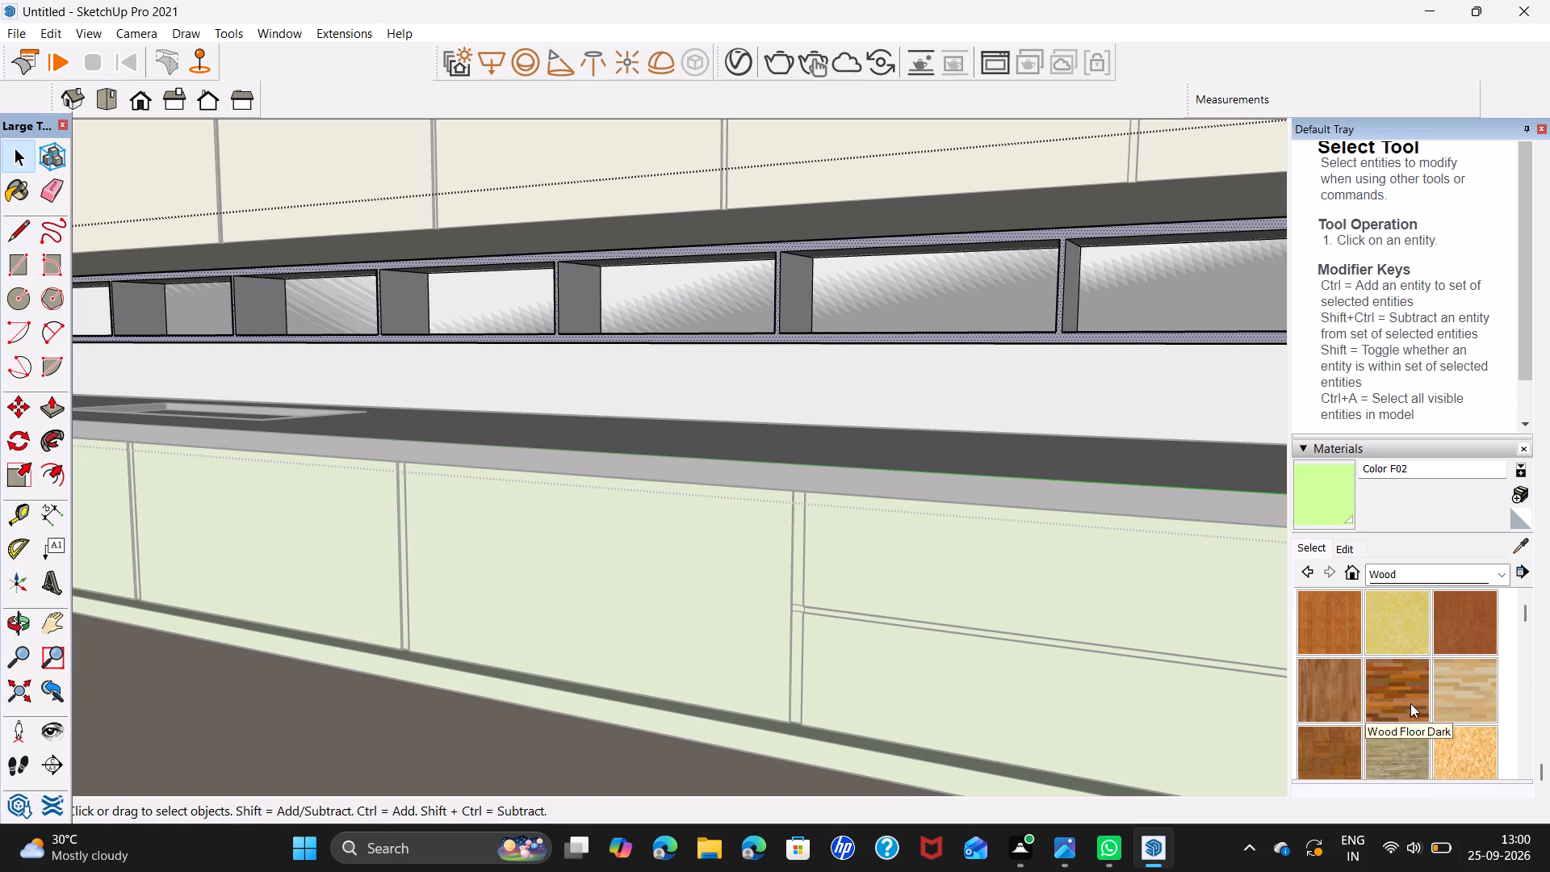
scroll(1410, 703, down, 4)
scroll(1410, 703, up, 4)
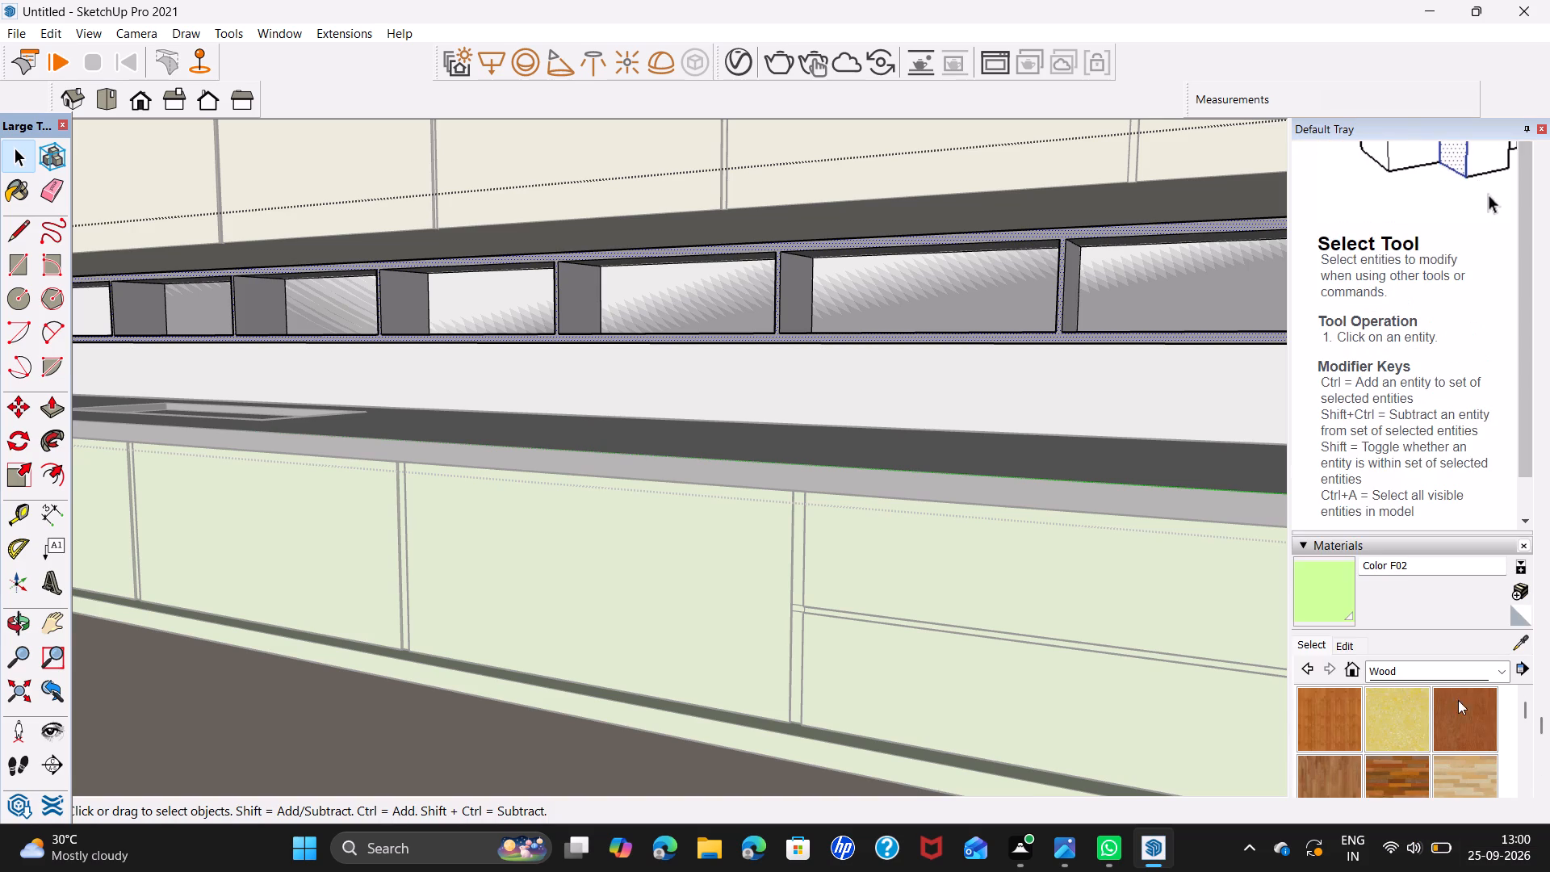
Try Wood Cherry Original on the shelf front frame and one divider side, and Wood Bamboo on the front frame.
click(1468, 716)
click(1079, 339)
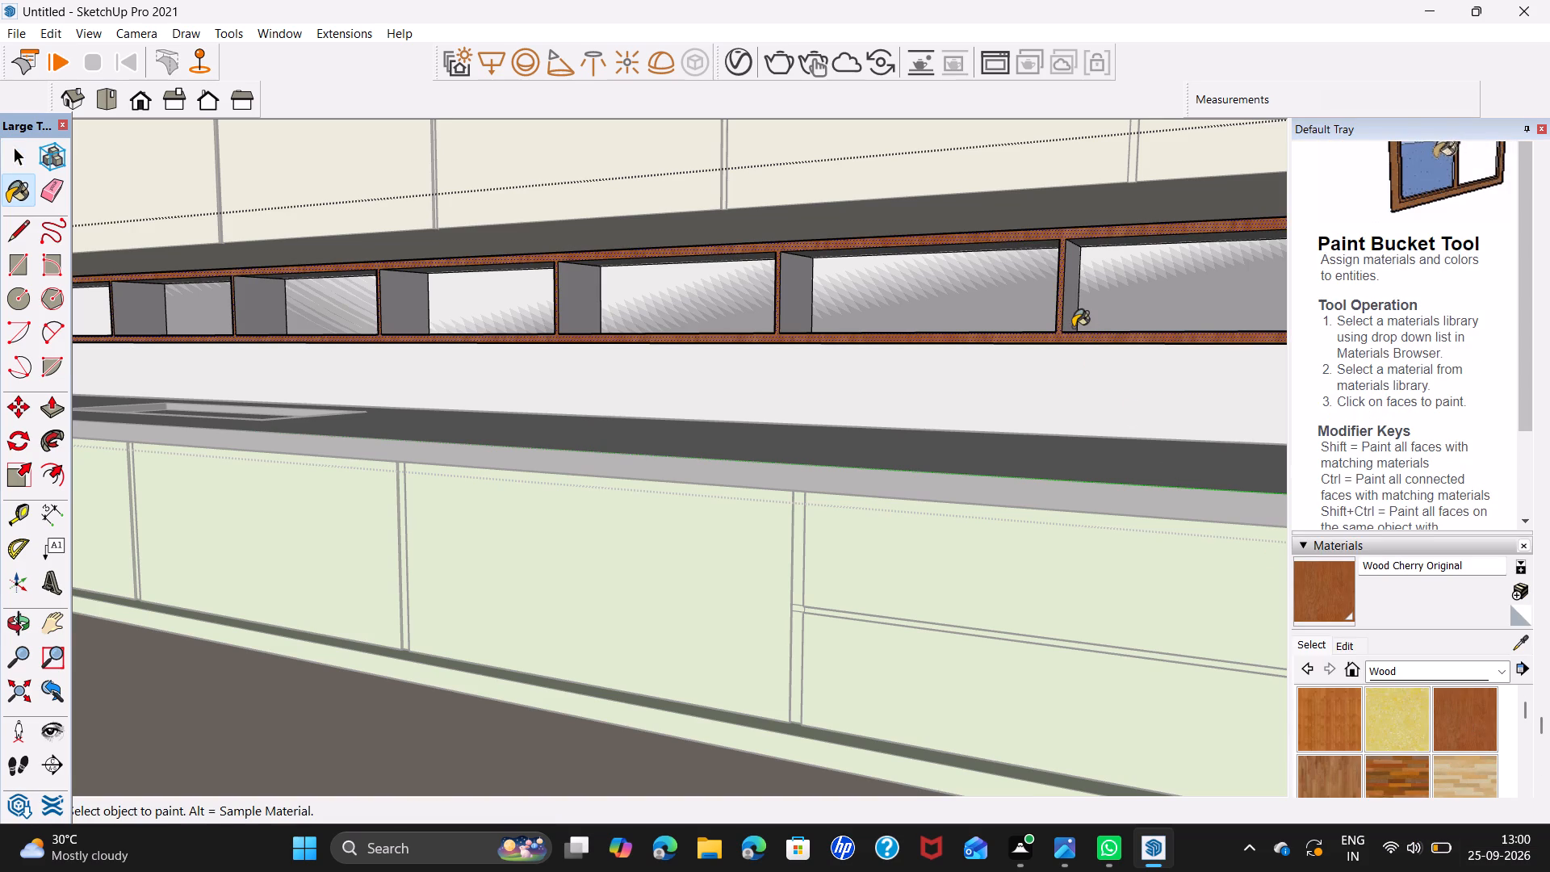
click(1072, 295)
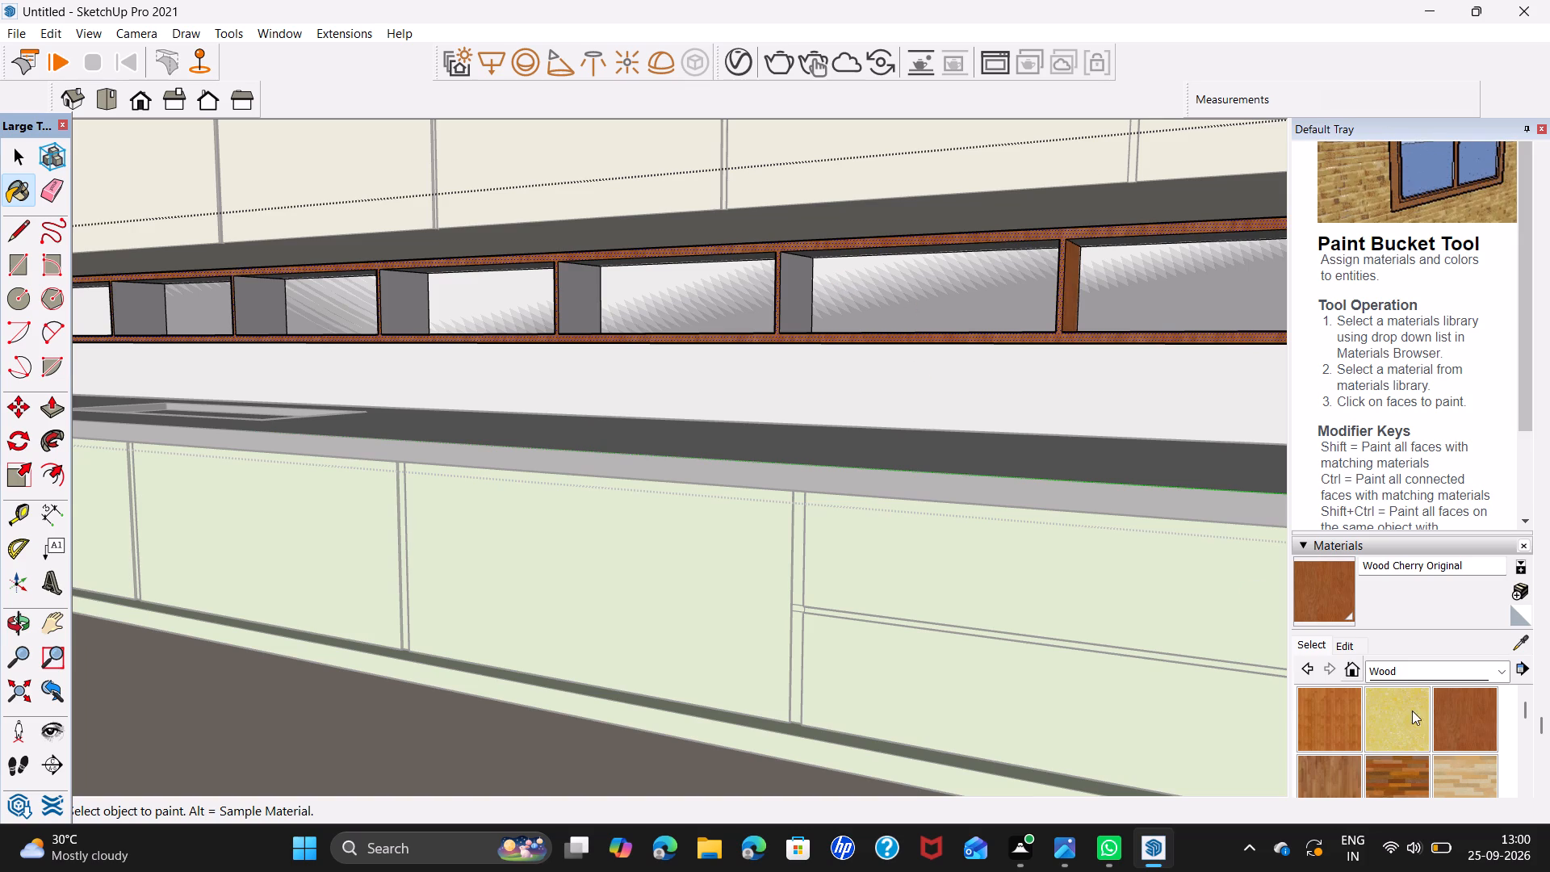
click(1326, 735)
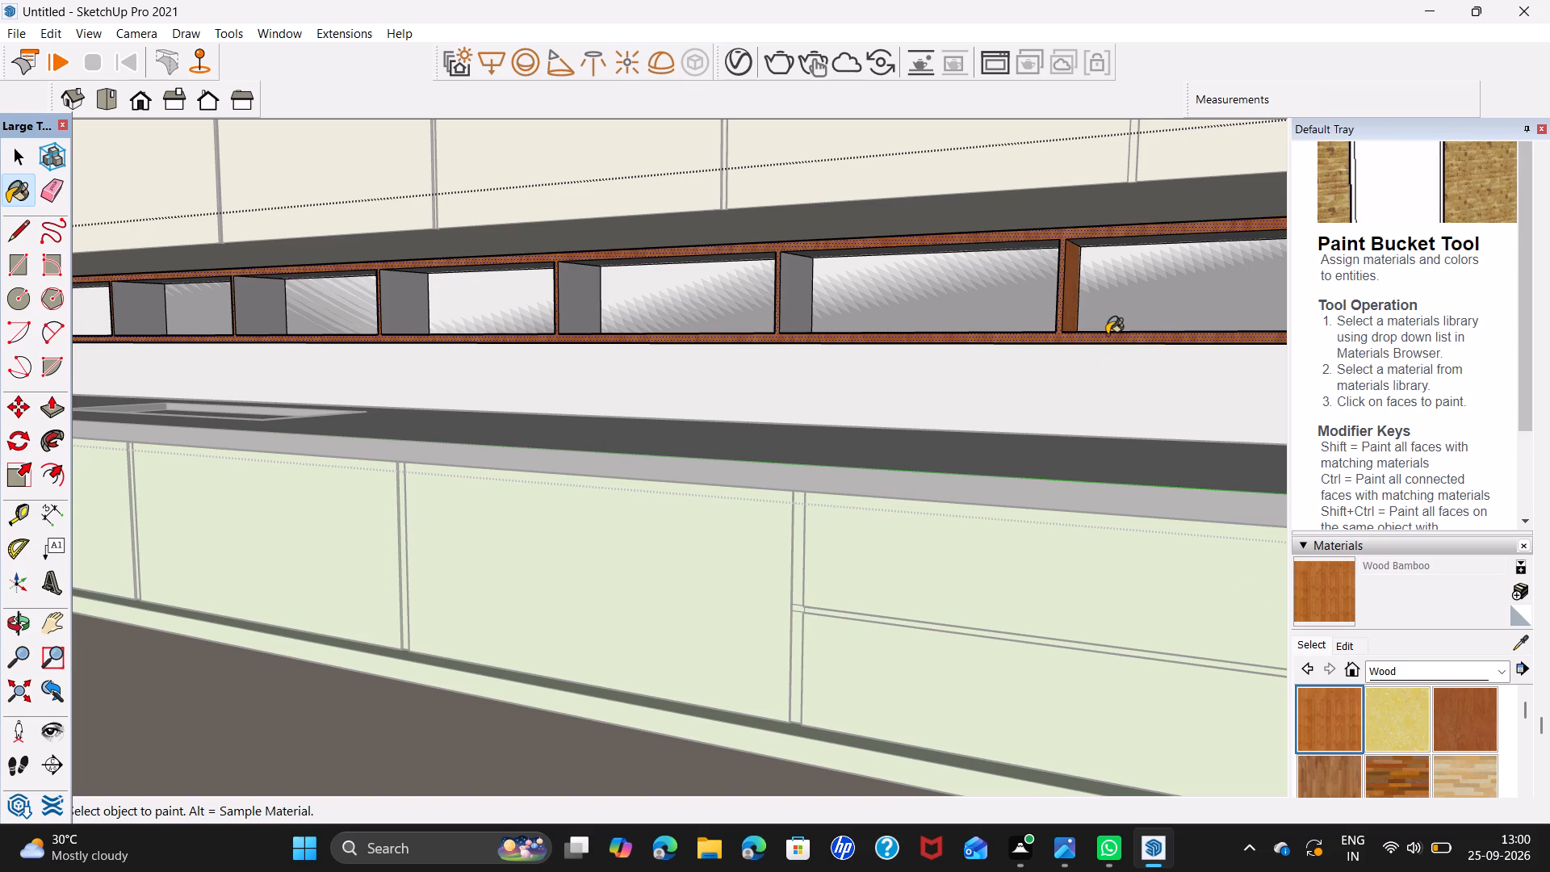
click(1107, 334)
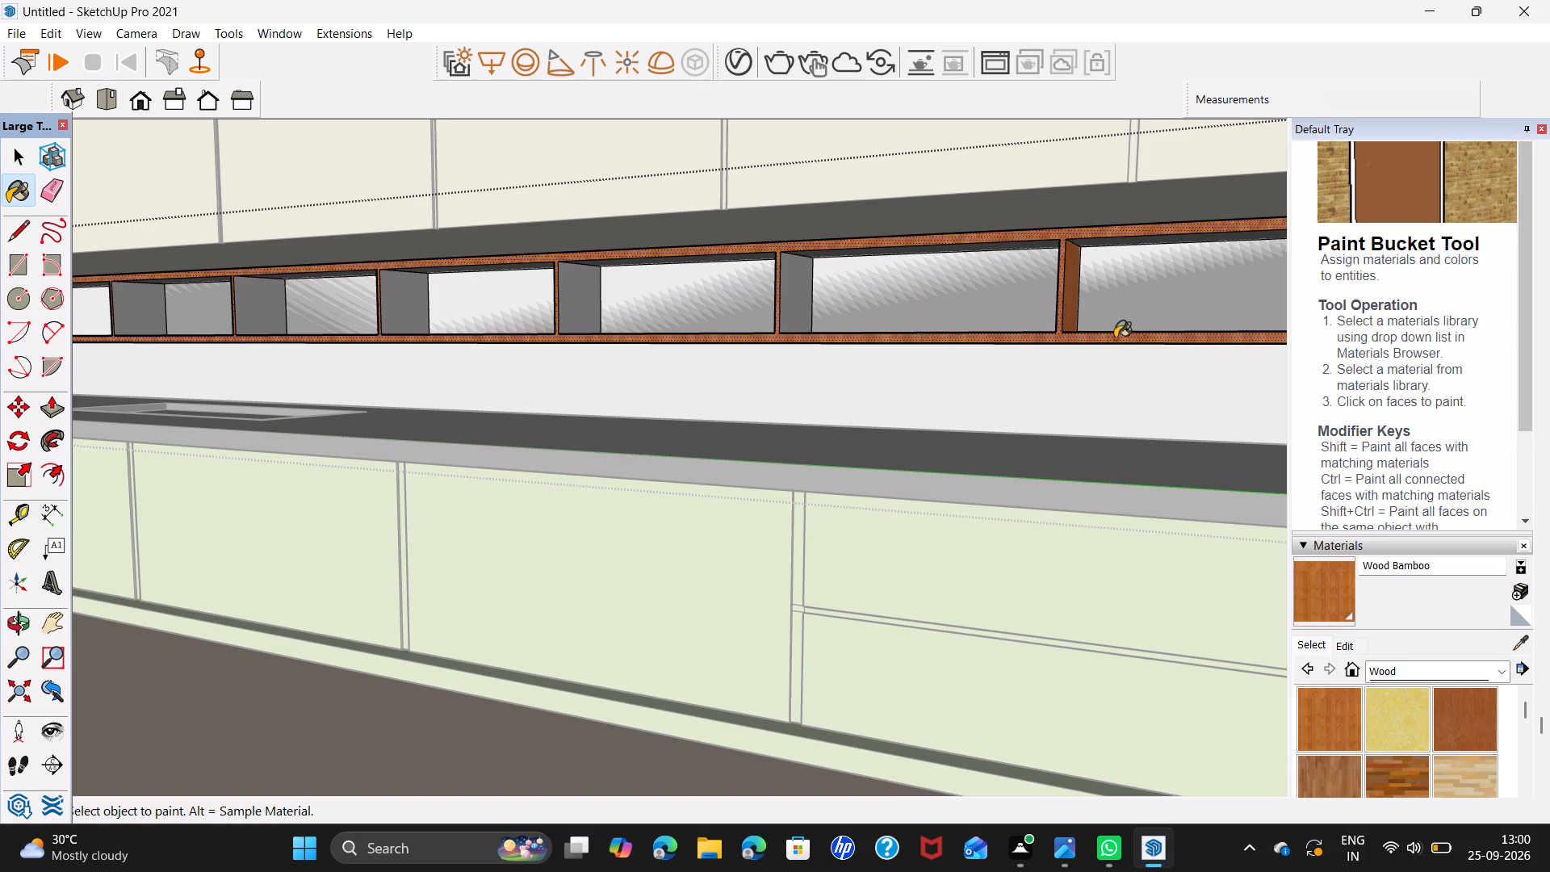
Paint the open shelves' front frame and the nearest visible divider side with Wood Floor.
click(1419, 781)
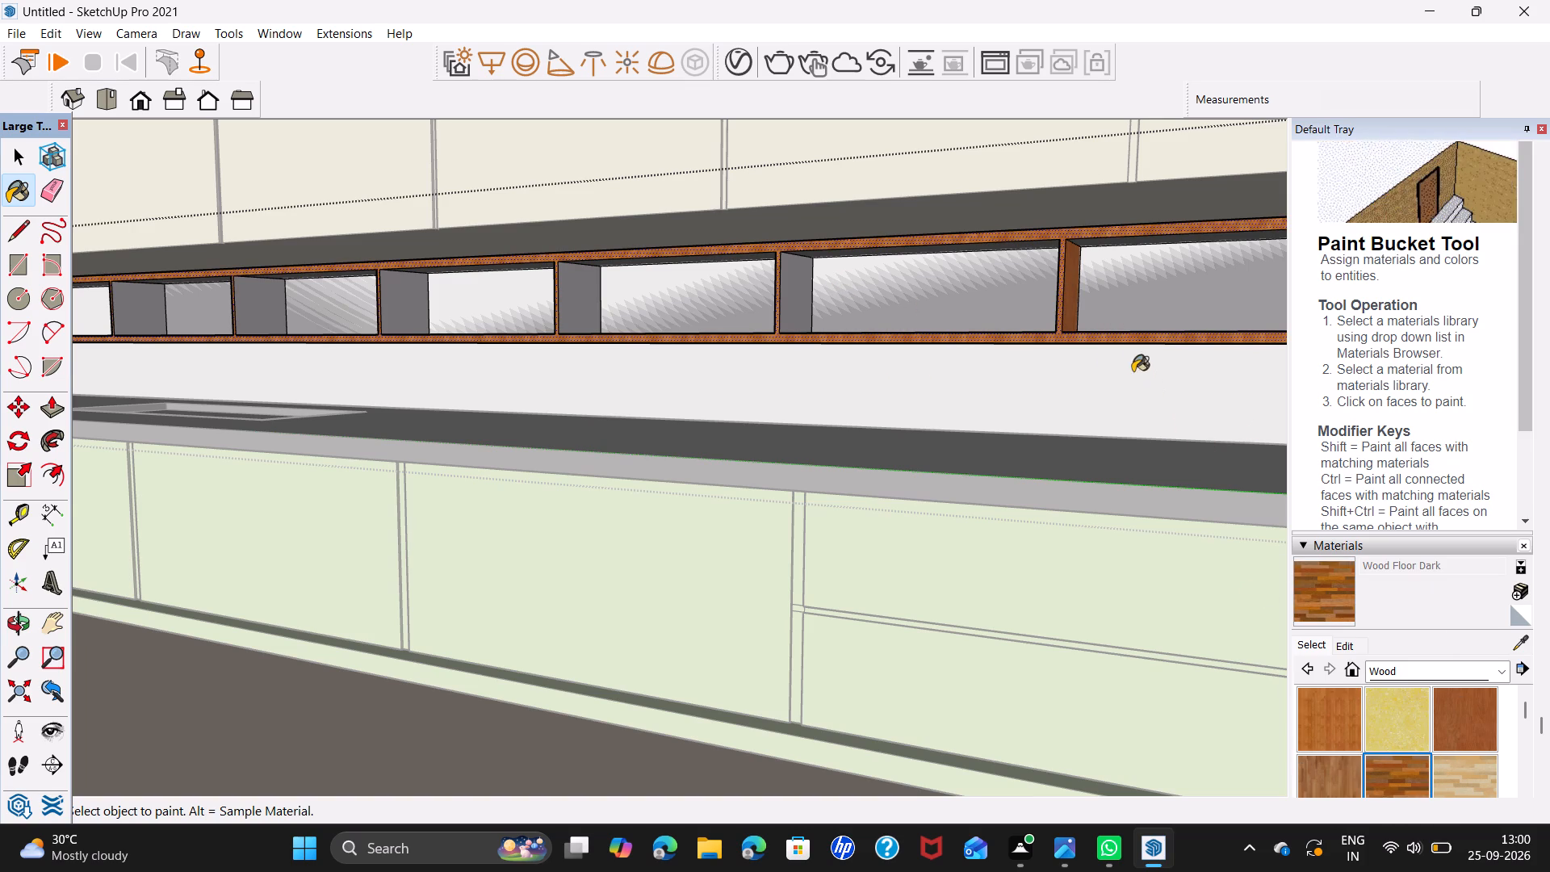
scroll(1397, 754, down, 1)
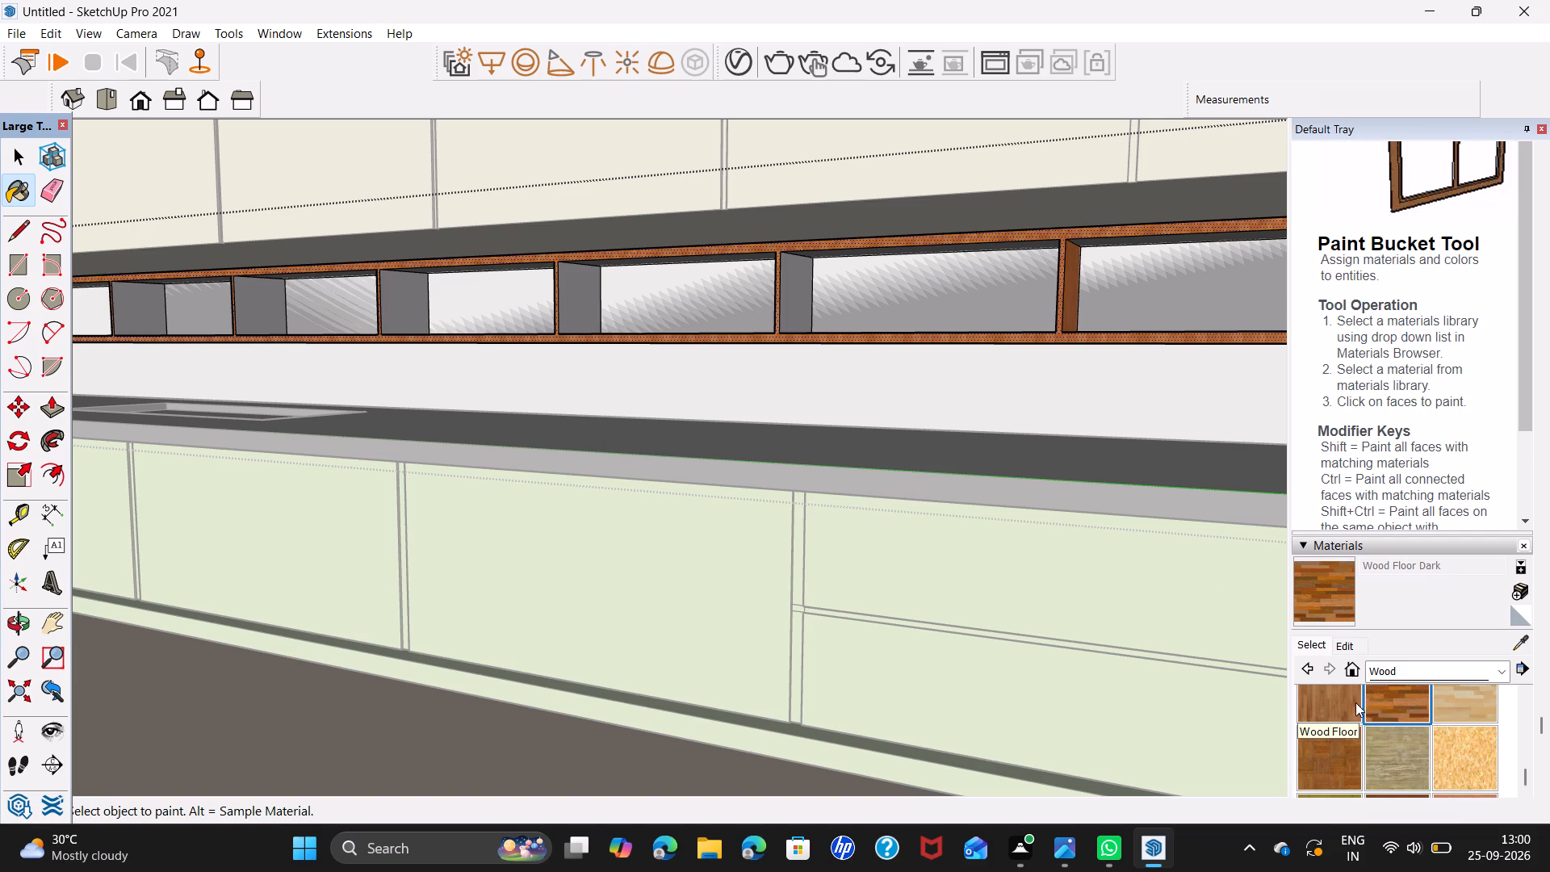
click(1355, 702)
click(1121, 336)
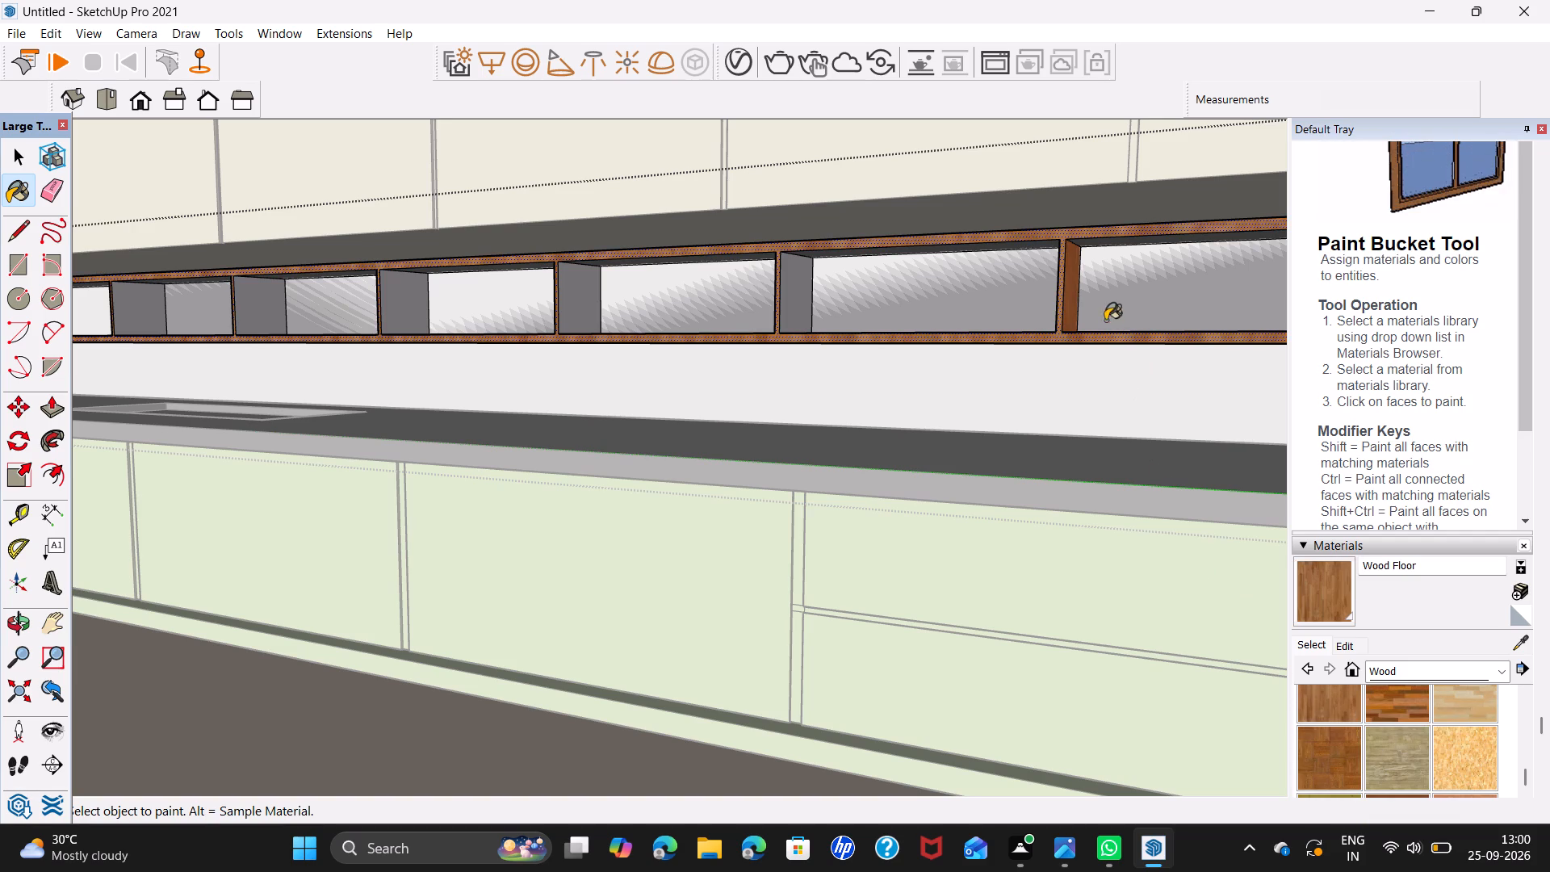
click(1074, 278)
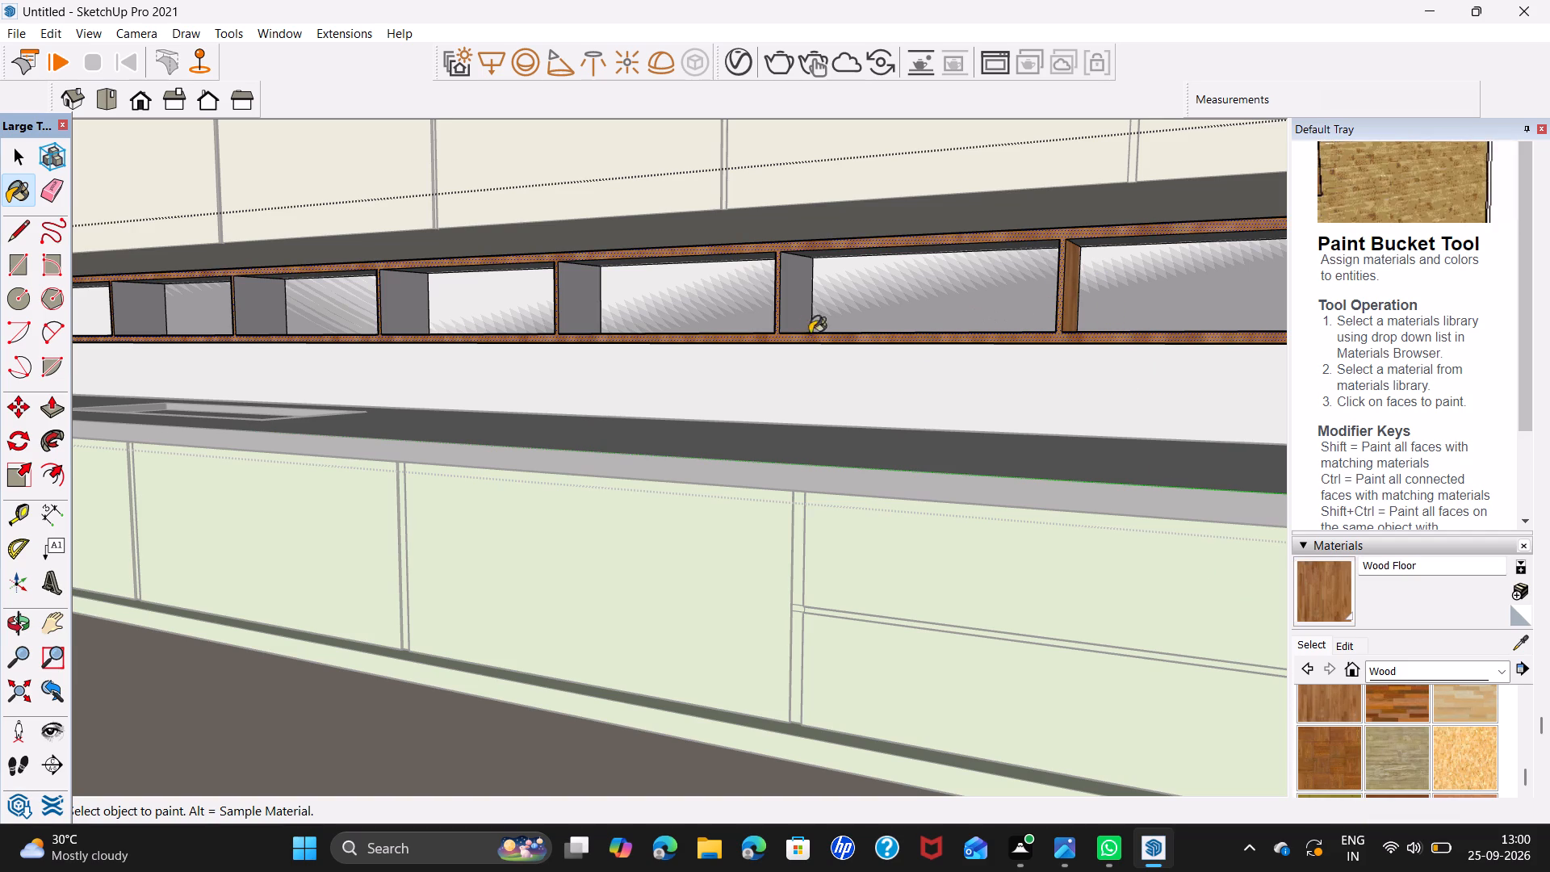
Paint the remaining divider sides facing the same way and the inner face of the shelves' end panel with Wood Floor.
click(781, 274)
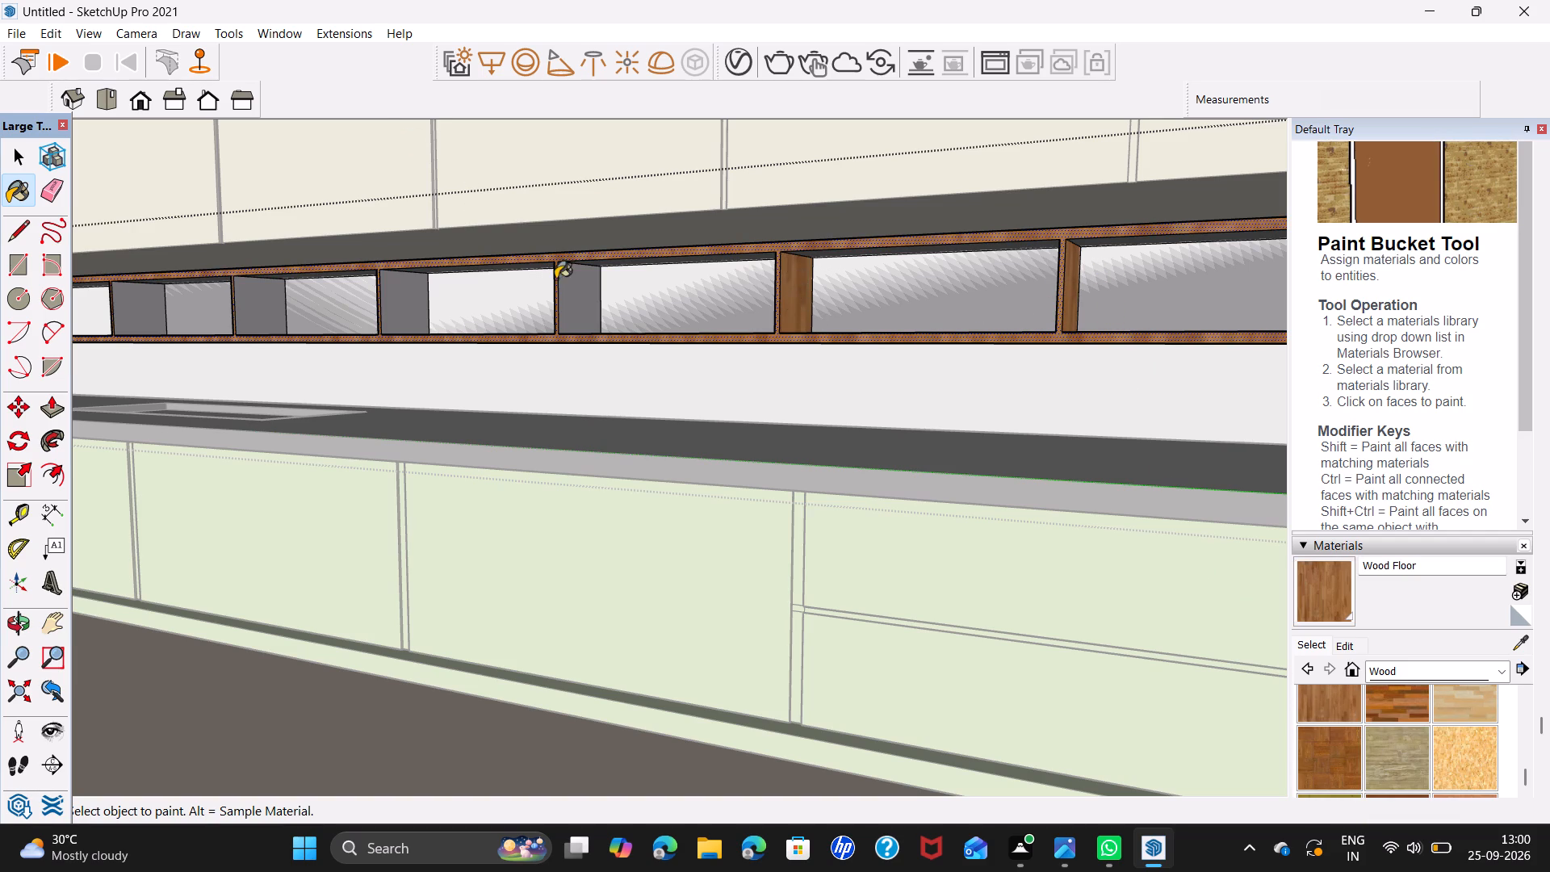
click(565, 300)
click(407, 292)
click(267, 298)
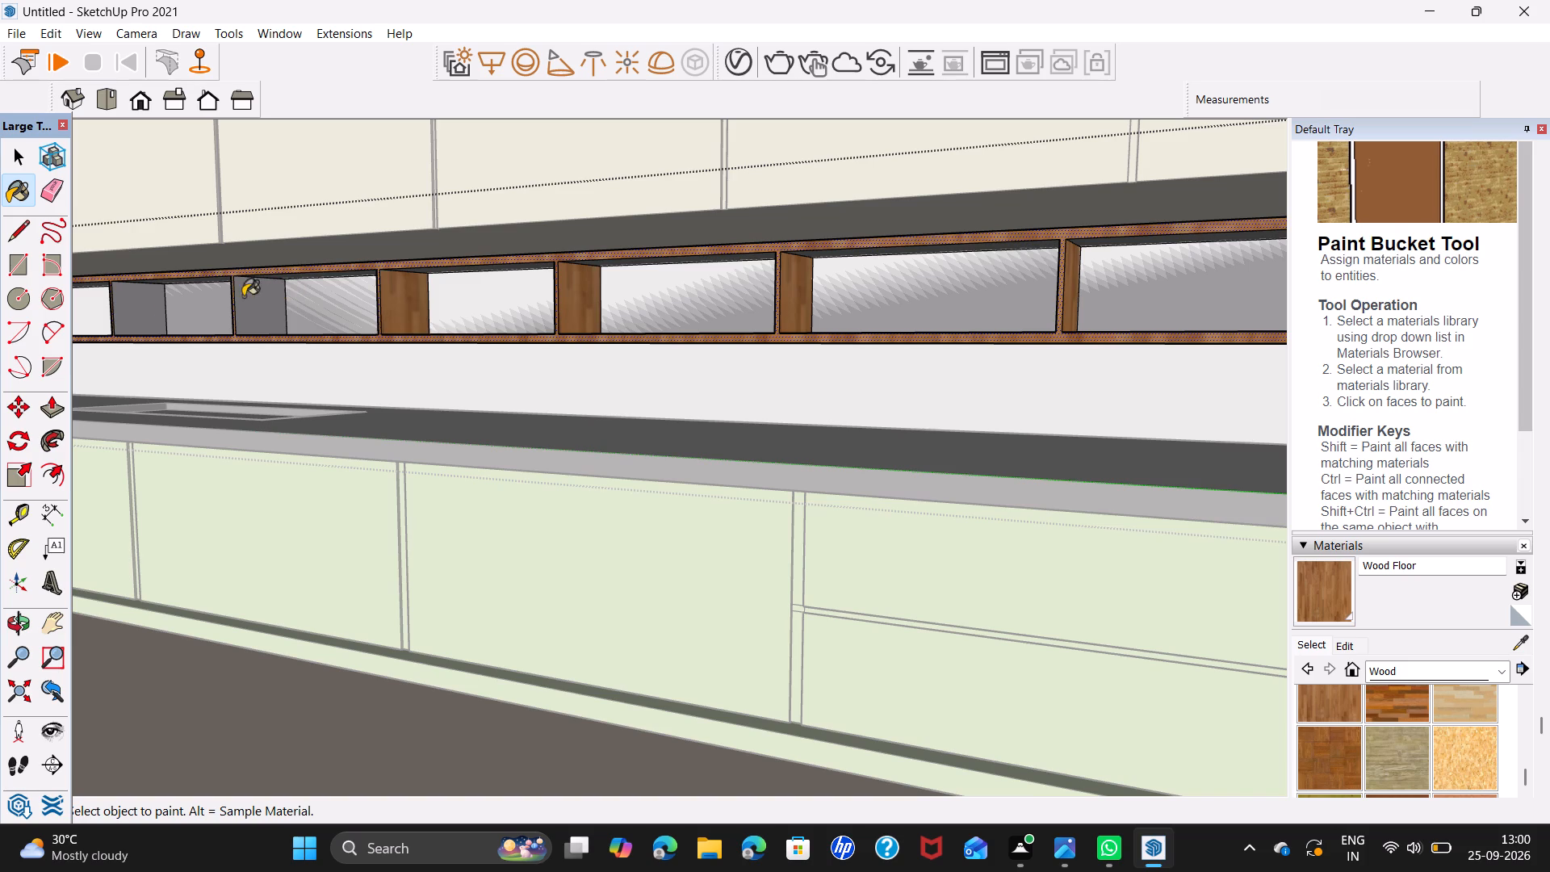
click(145, 312)
scroll(287, 294, down, 3)
middle_drag(296, 317, 591, 375)
click(350, 360)
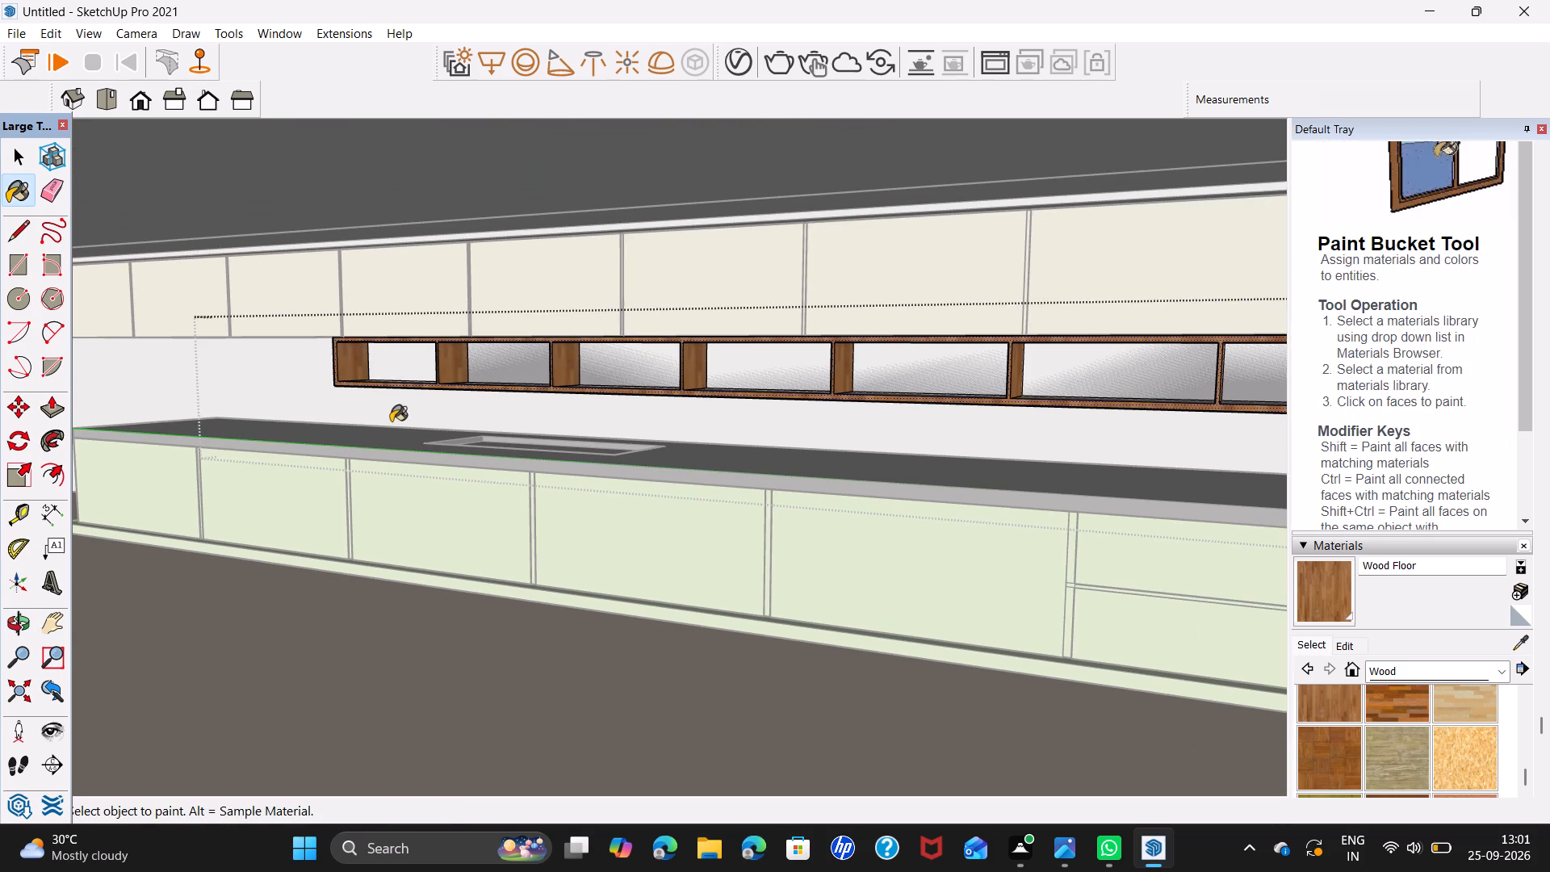
Paint the outer end panel, the opposite sides of all dividers and the far inner end face of the open shelves with Wood Floor.
middle_drag(392, 421, 777, 418)
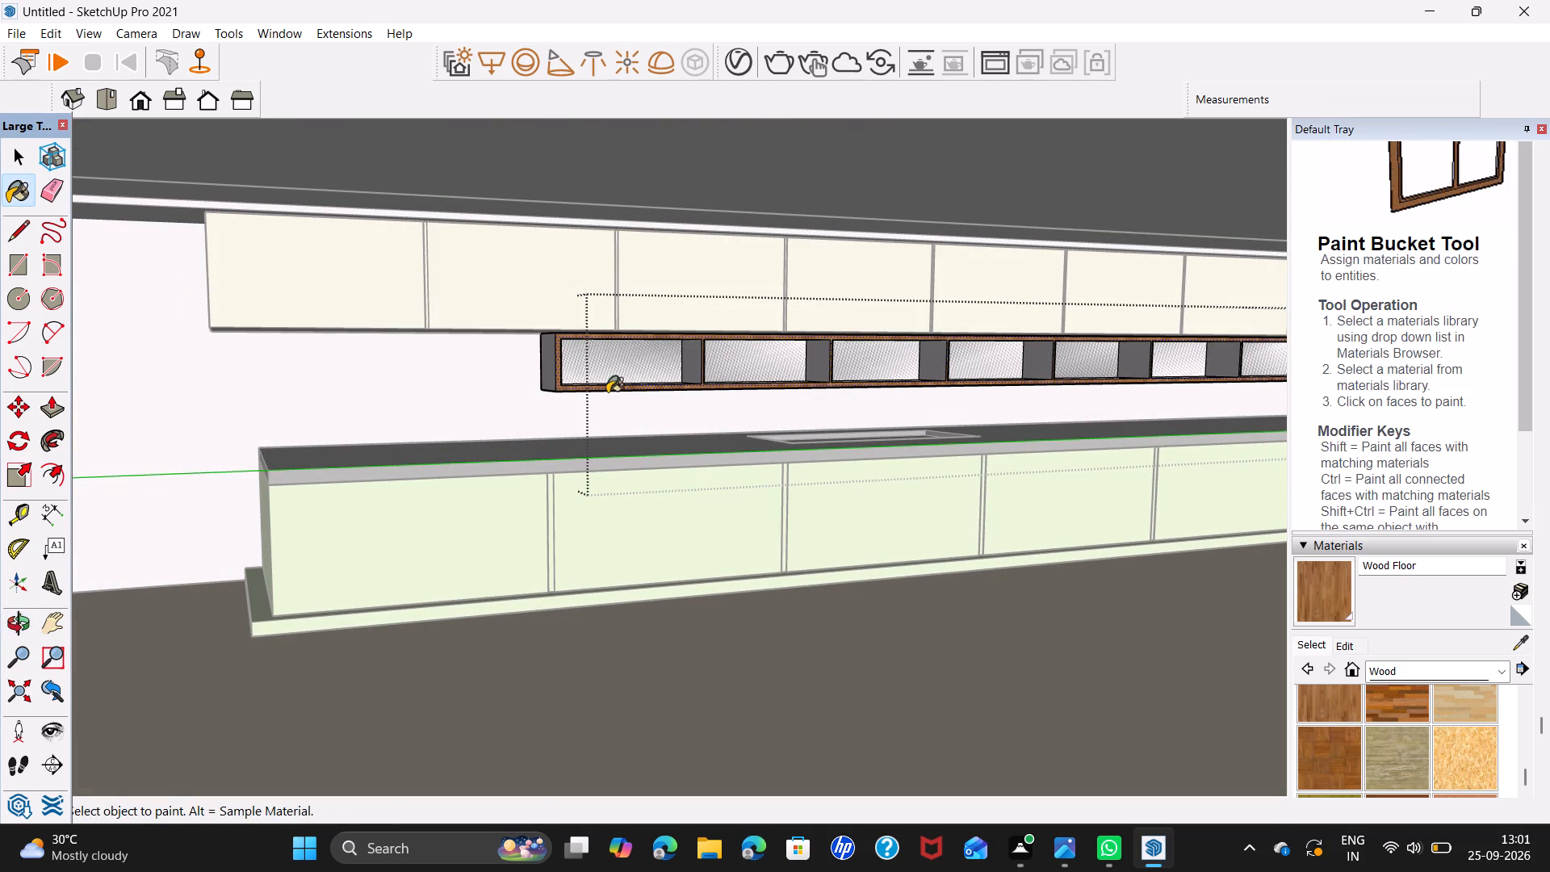
click(542, 360)
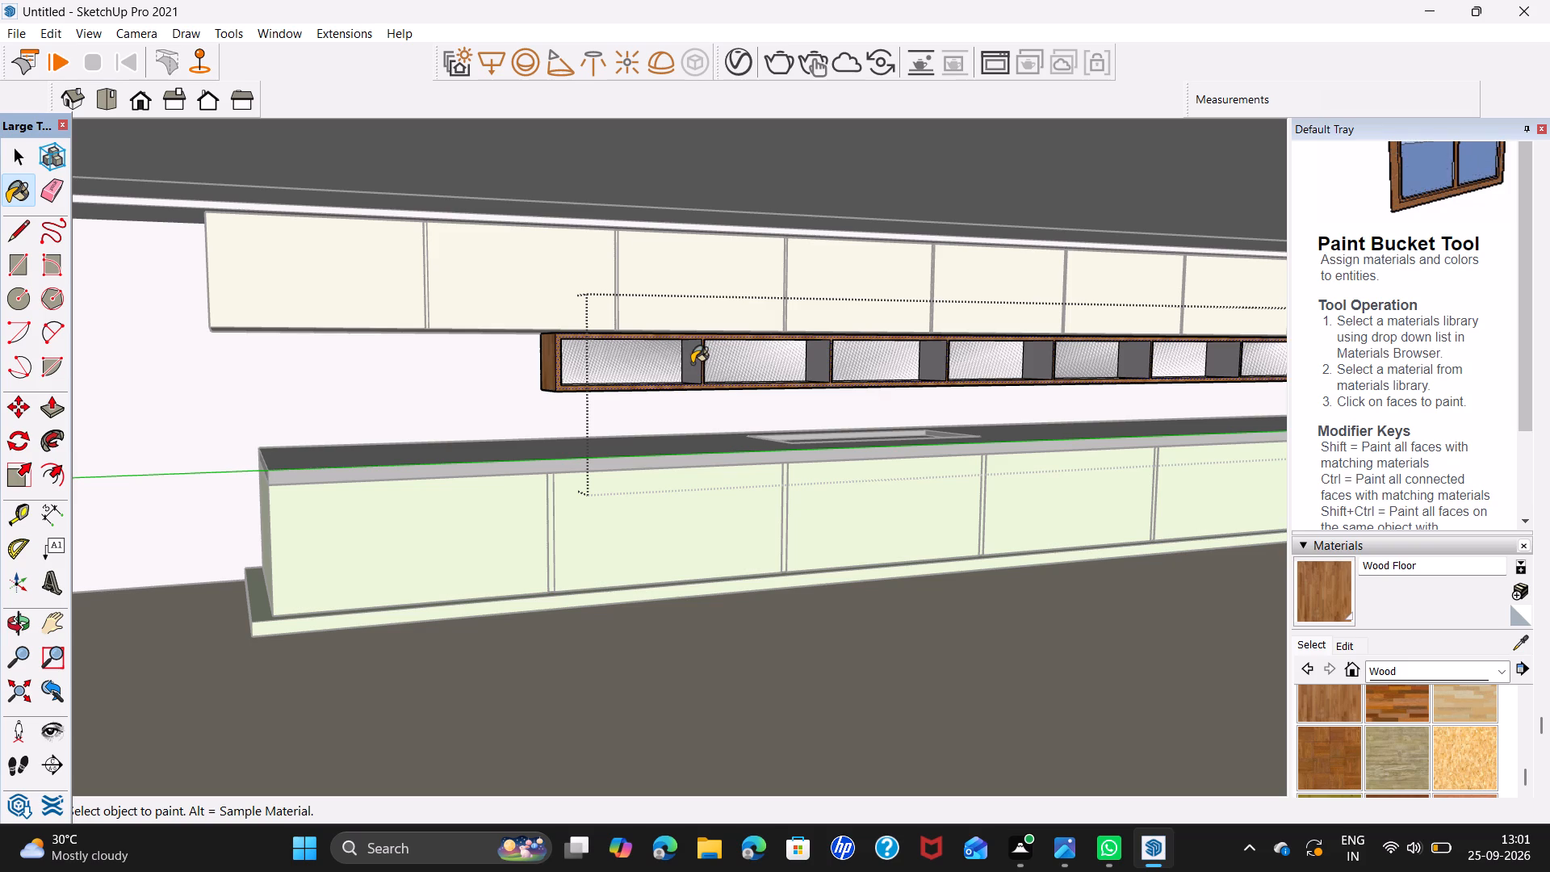
click(692, 363)
click(817, 359)
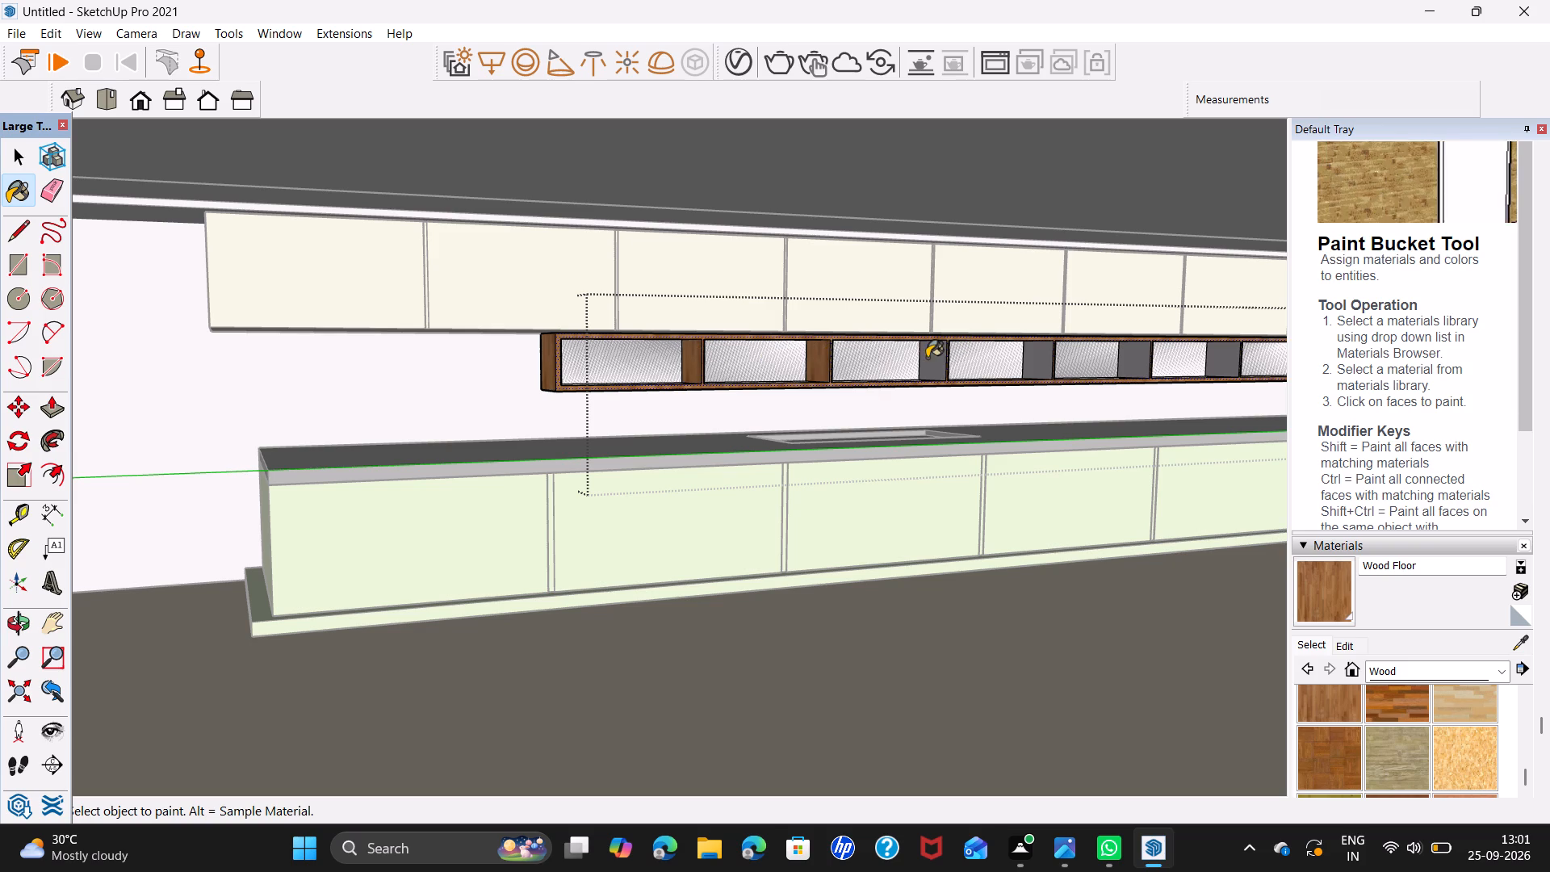
click(935, 358)
shift+middle_drag(957, 364, 648, 370)
scroll(746, 366, up, 1)
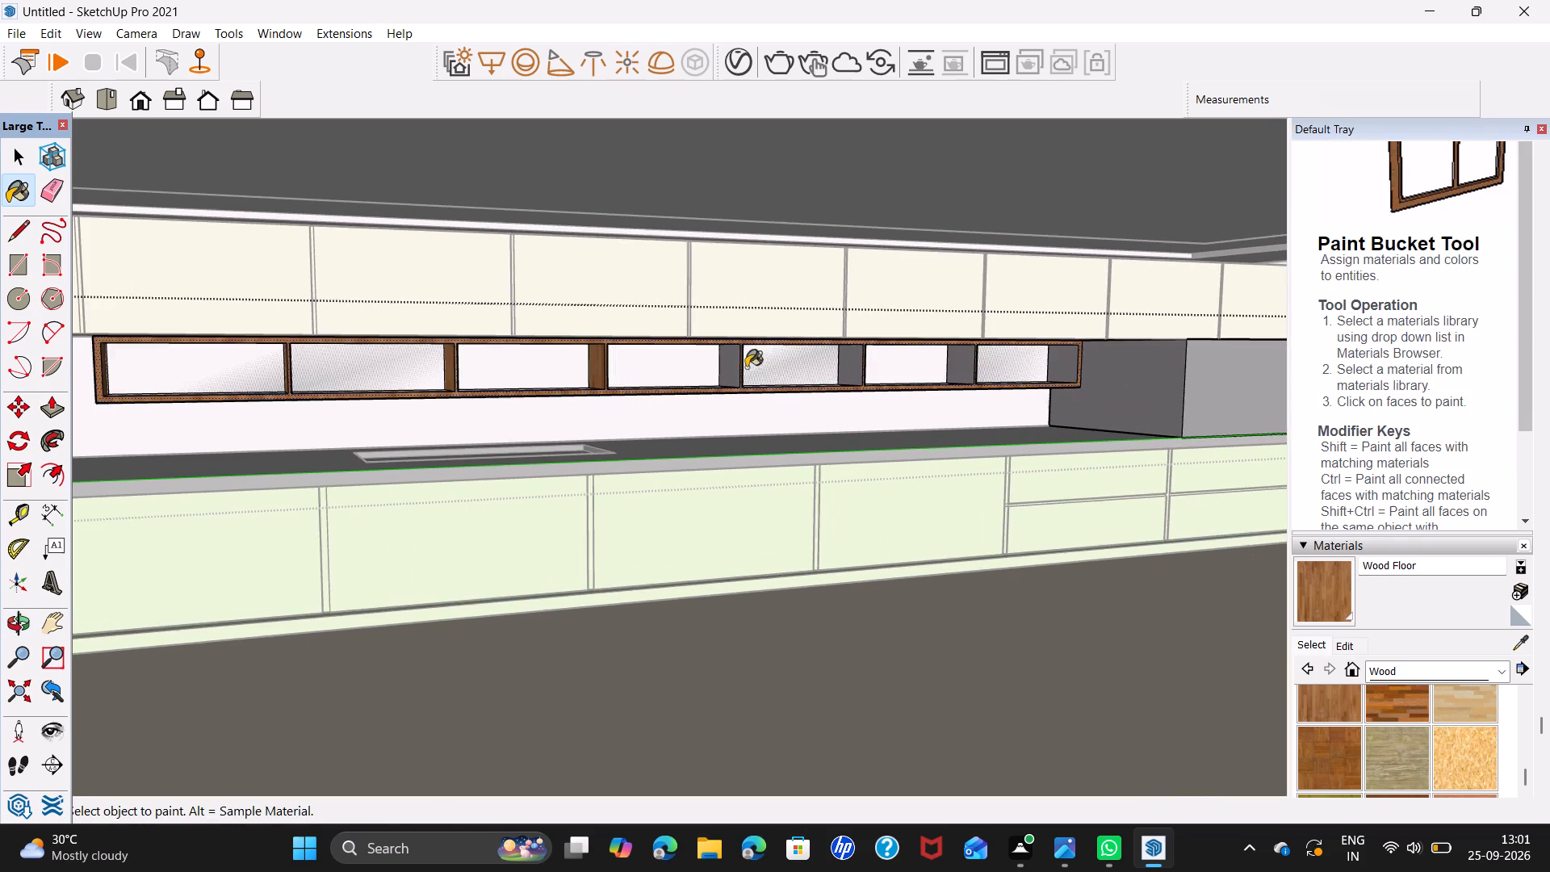
scroll(730, 375, up, 1)
click(734, 364)
click(861, 357)
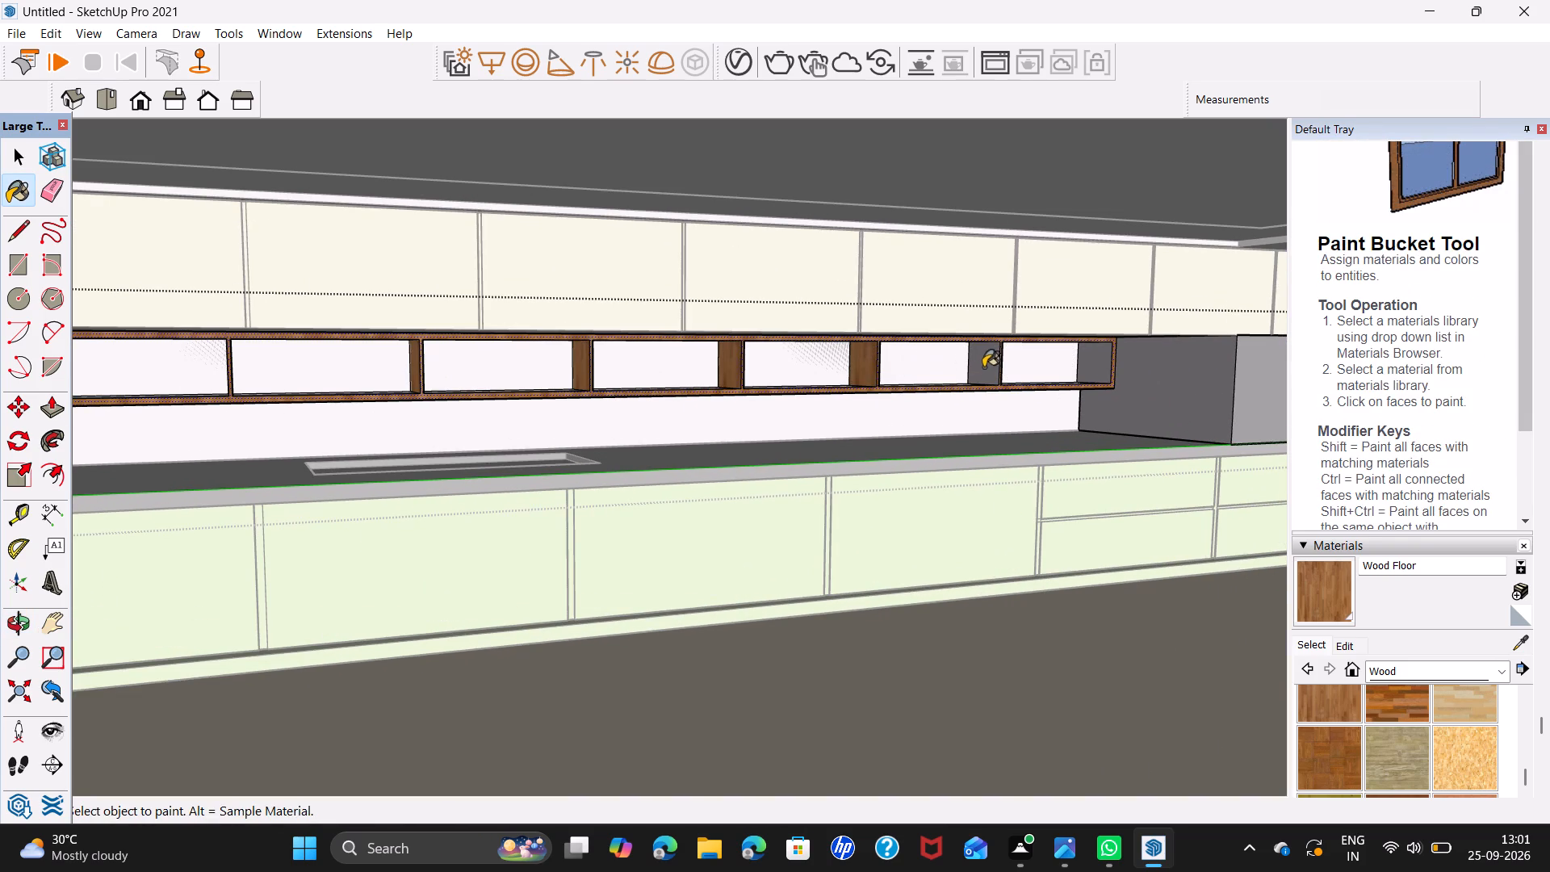
click(983, 367)
click(1104, 366)
Paint the underside of the open shelves with Wood Floor.
middle_drag(961, 451, 944, 380)
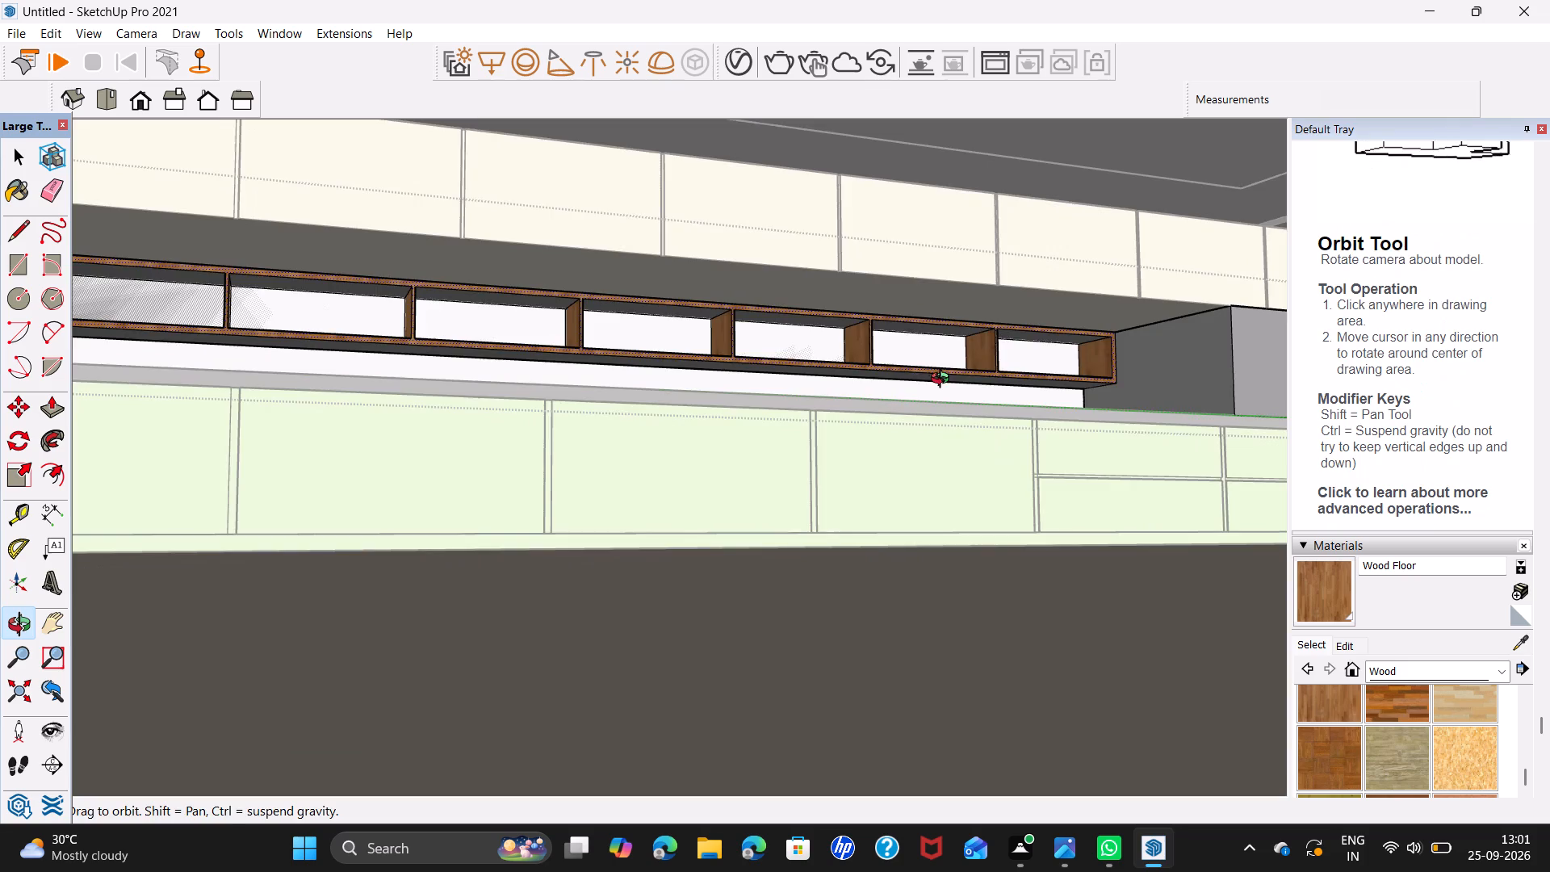
middle_drag(944, 380, 931, 364)
middle_drag(928, 370, 928, 480)
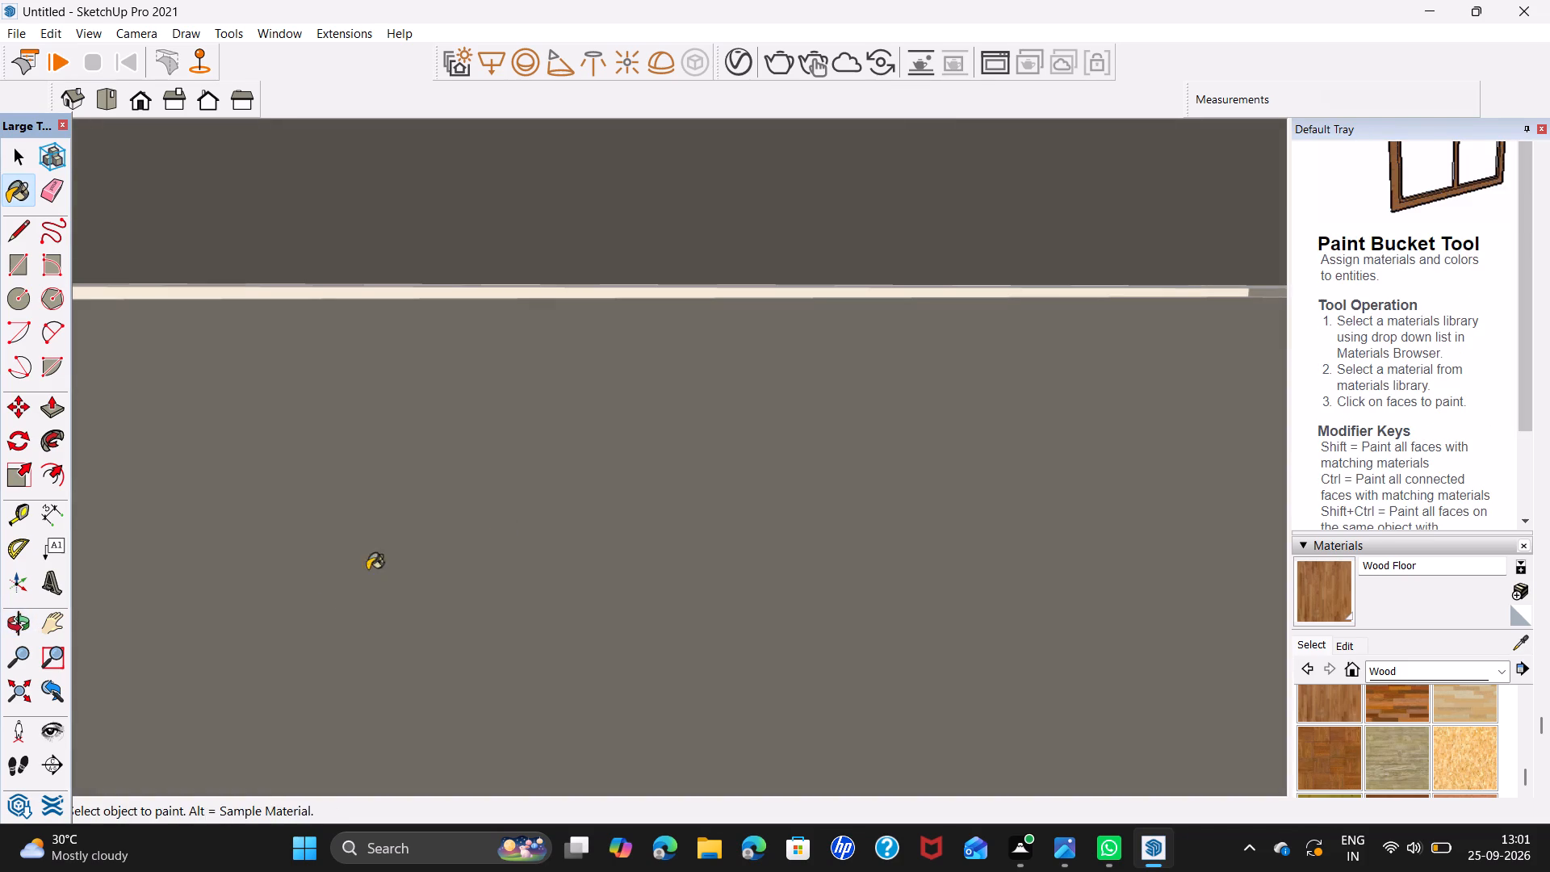
click(30, 685)
middle_drag(253, 568, 1008, 496)
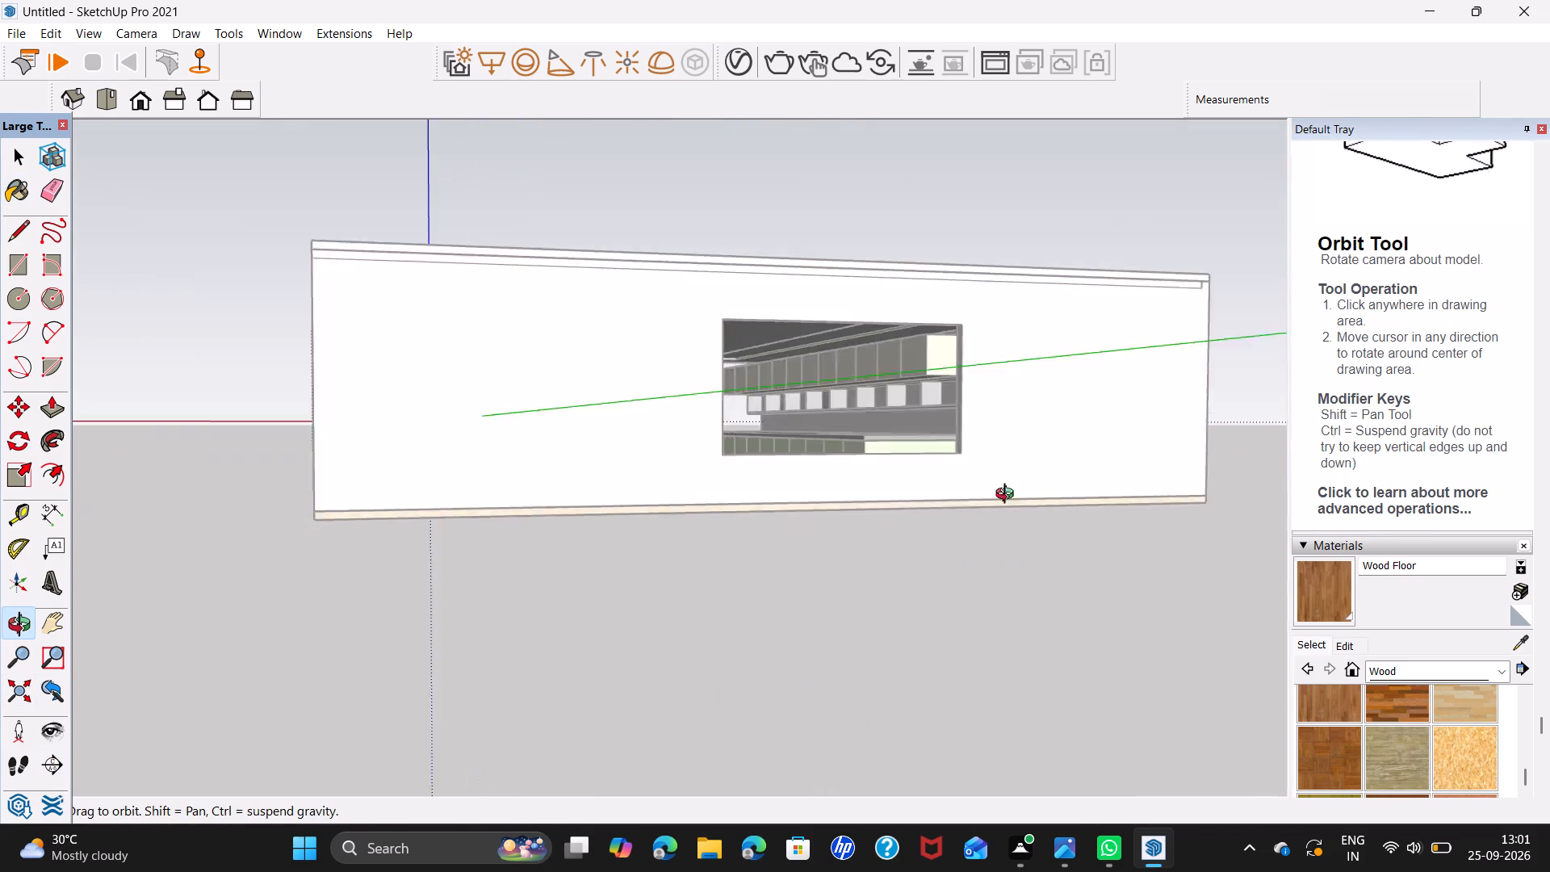
middle_drag(1008, 496, 1480, 492)
scroll(74, 510, down, 3)
middle_drag(184, 489, 715, 524)
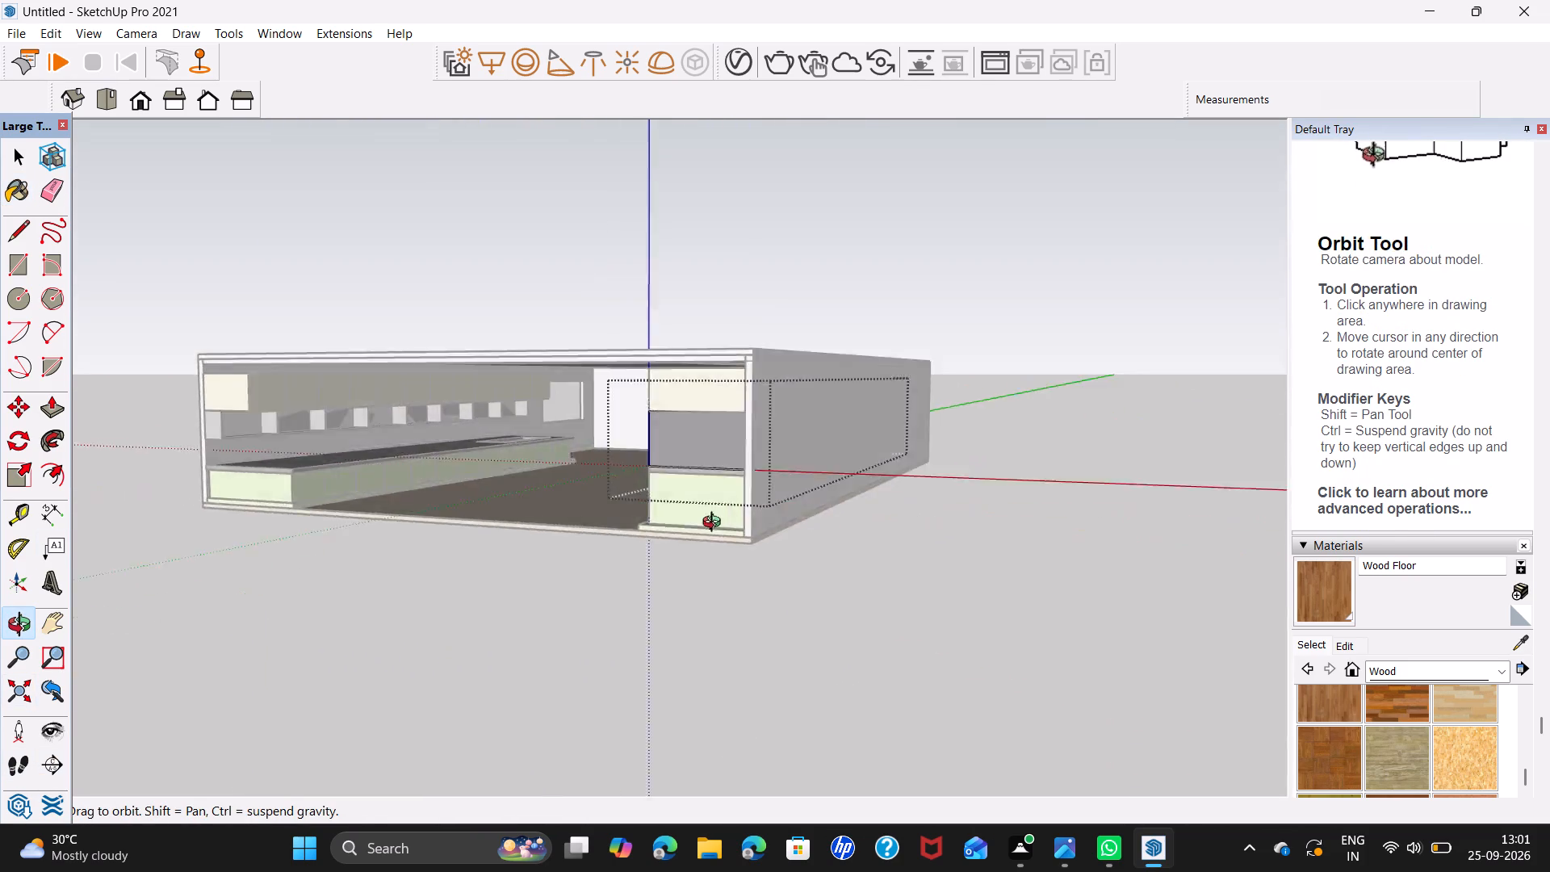
middle_drag(715, 524, 1054, 486)
scroll(914, 434, up, 6)
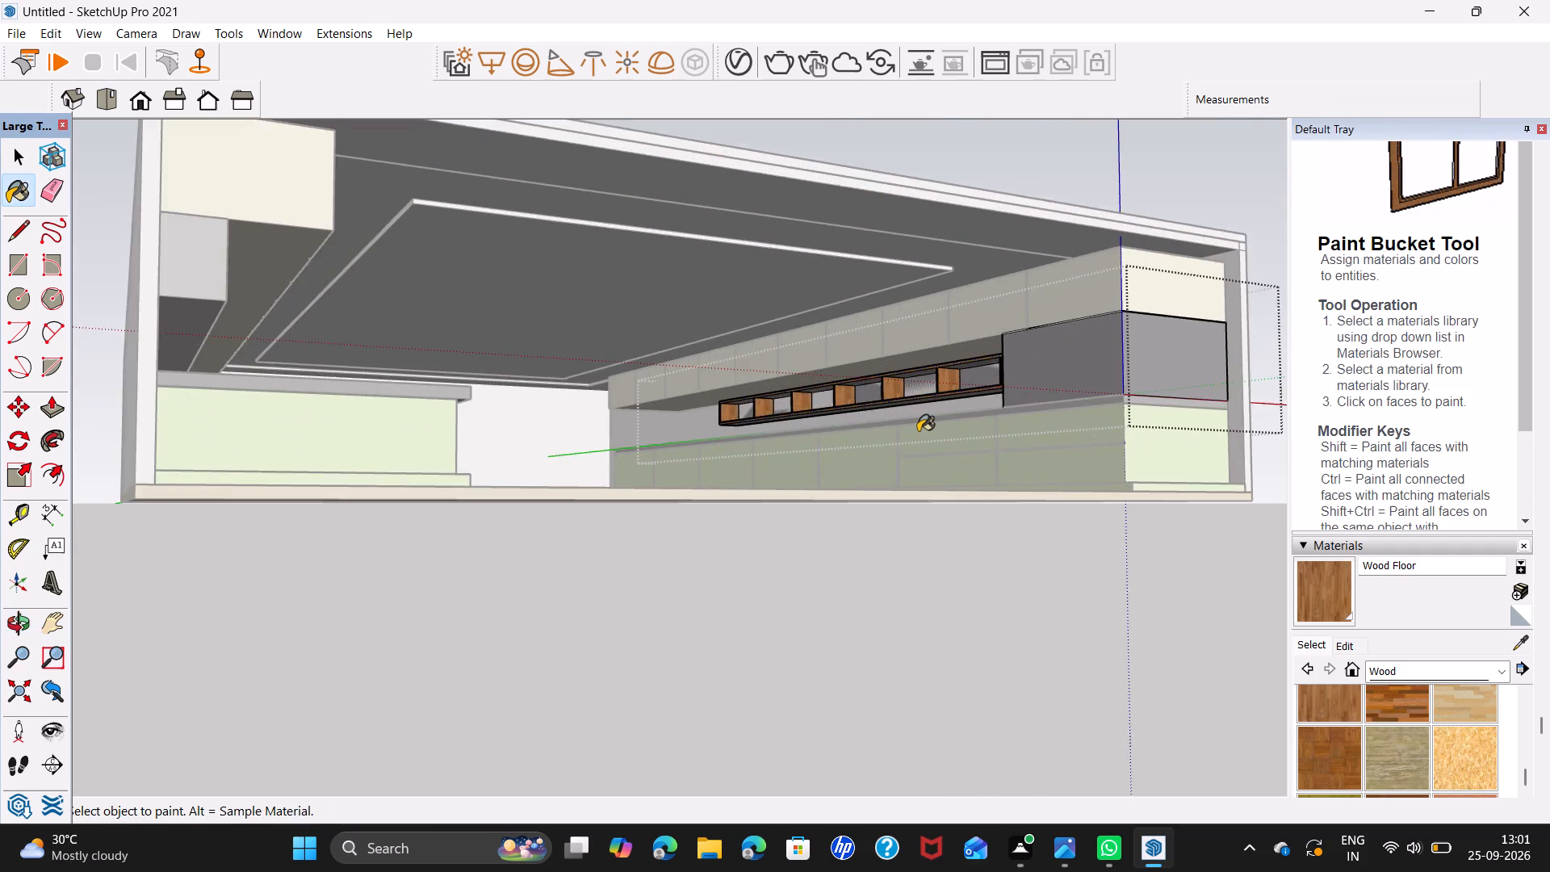
scroll(918, 431, up, 3)
scroll(991, 392, up, 1)
middle_drag(991, 393, 993, 371)
scroll(1004, 332, up, 8)
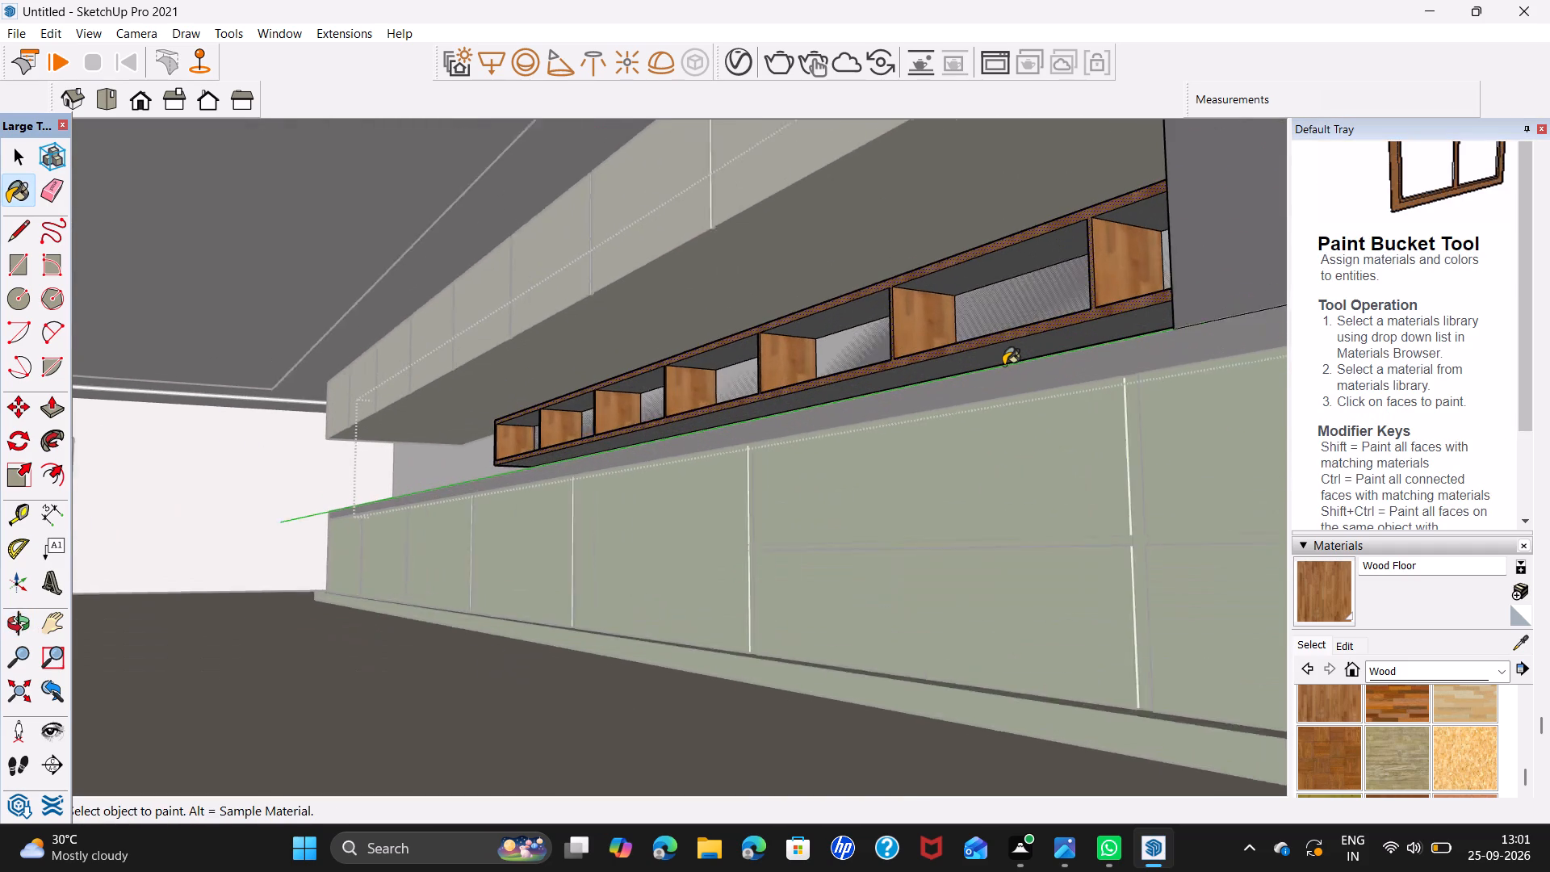
scroll(1003, 365, up, 2)
click(1021, 346)
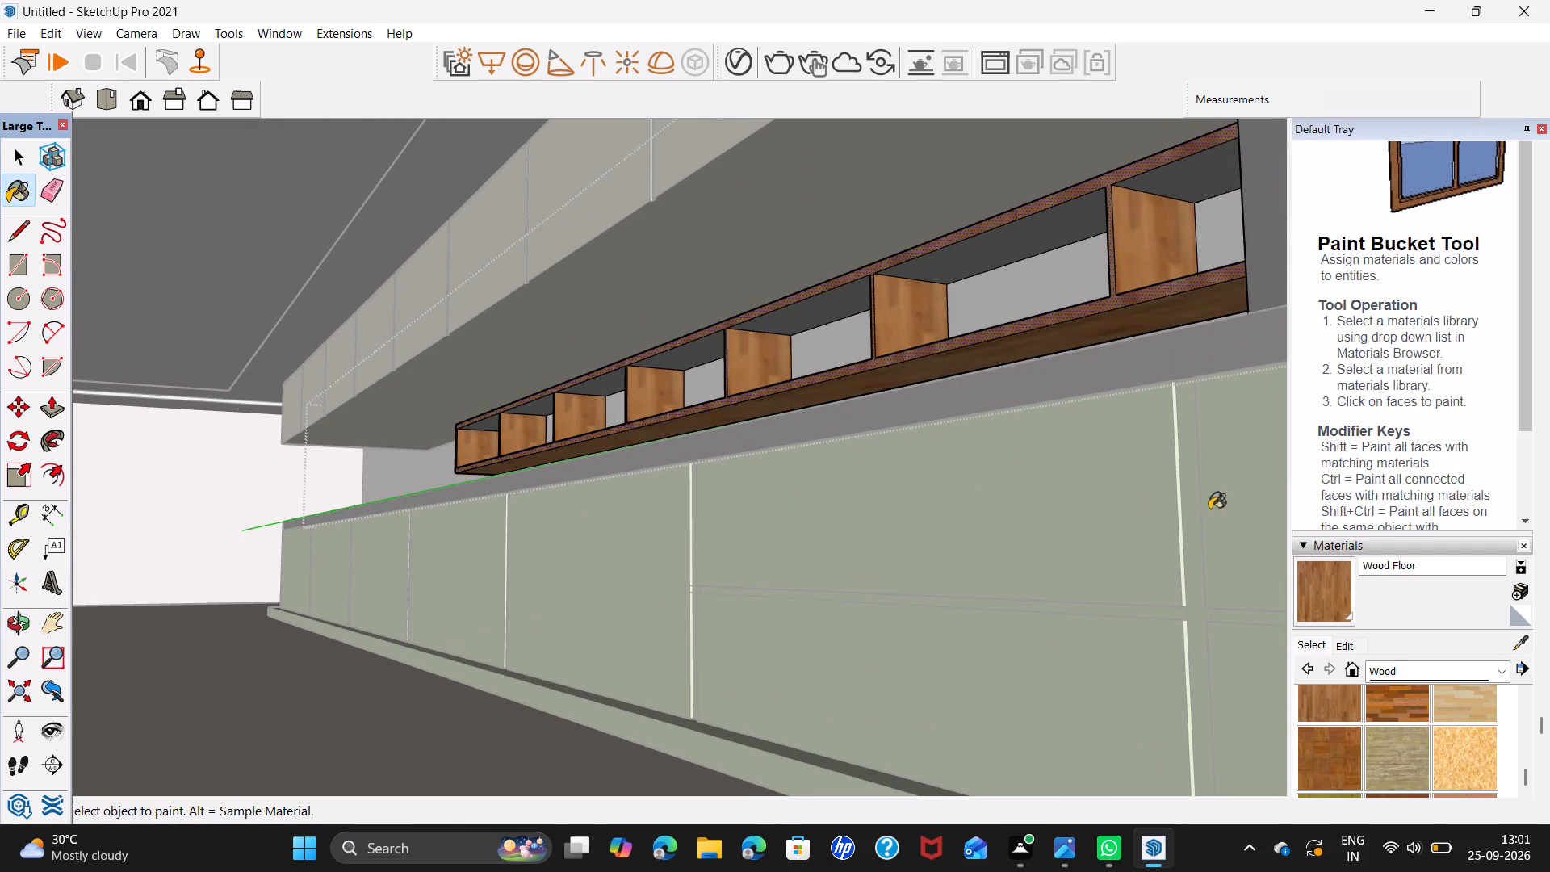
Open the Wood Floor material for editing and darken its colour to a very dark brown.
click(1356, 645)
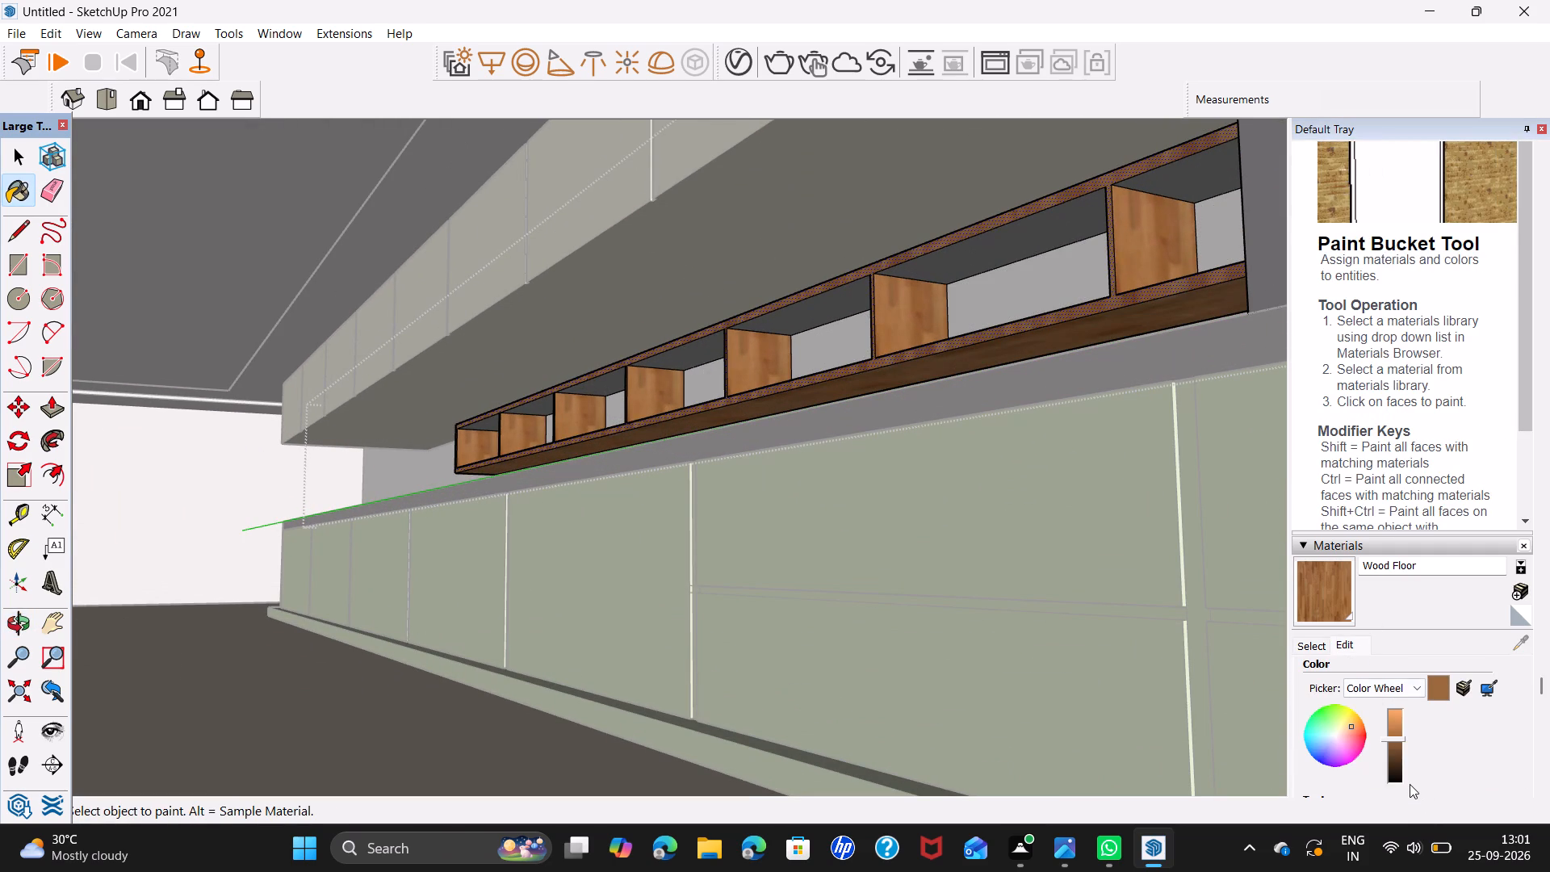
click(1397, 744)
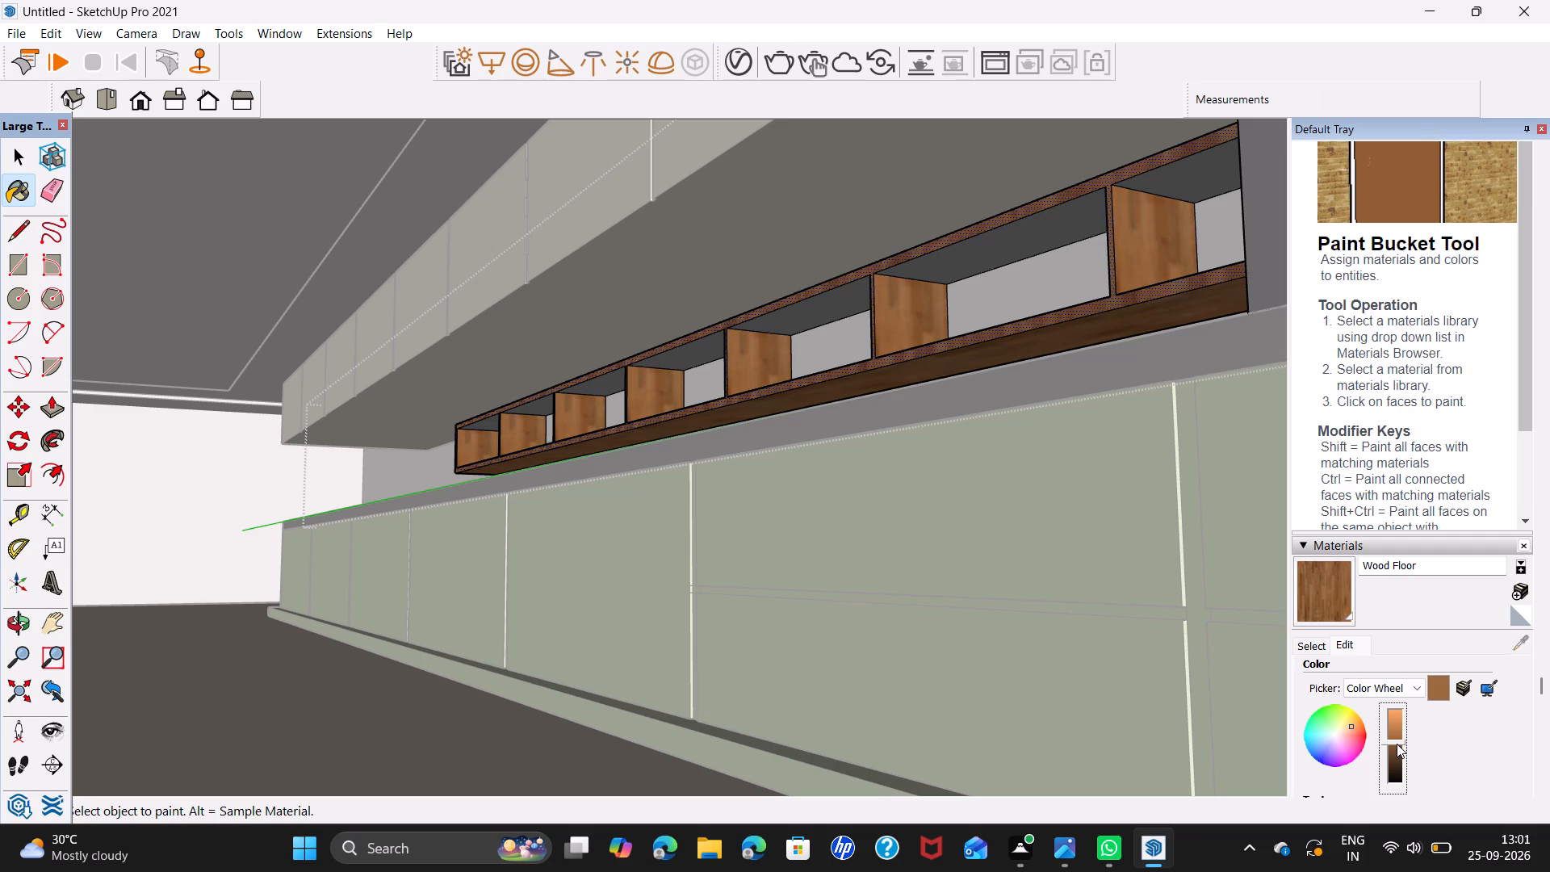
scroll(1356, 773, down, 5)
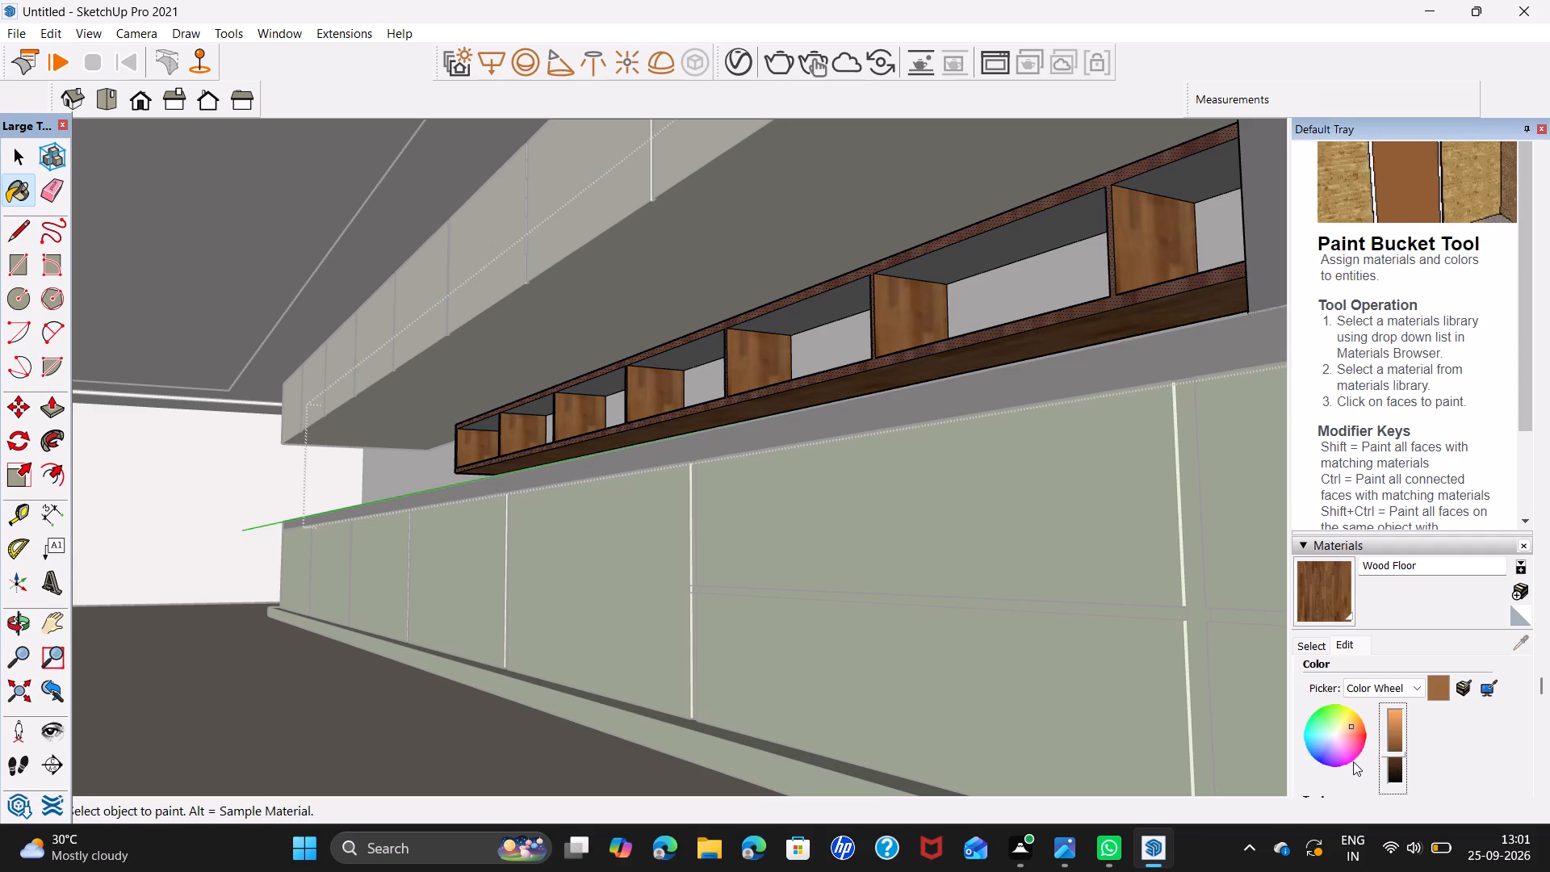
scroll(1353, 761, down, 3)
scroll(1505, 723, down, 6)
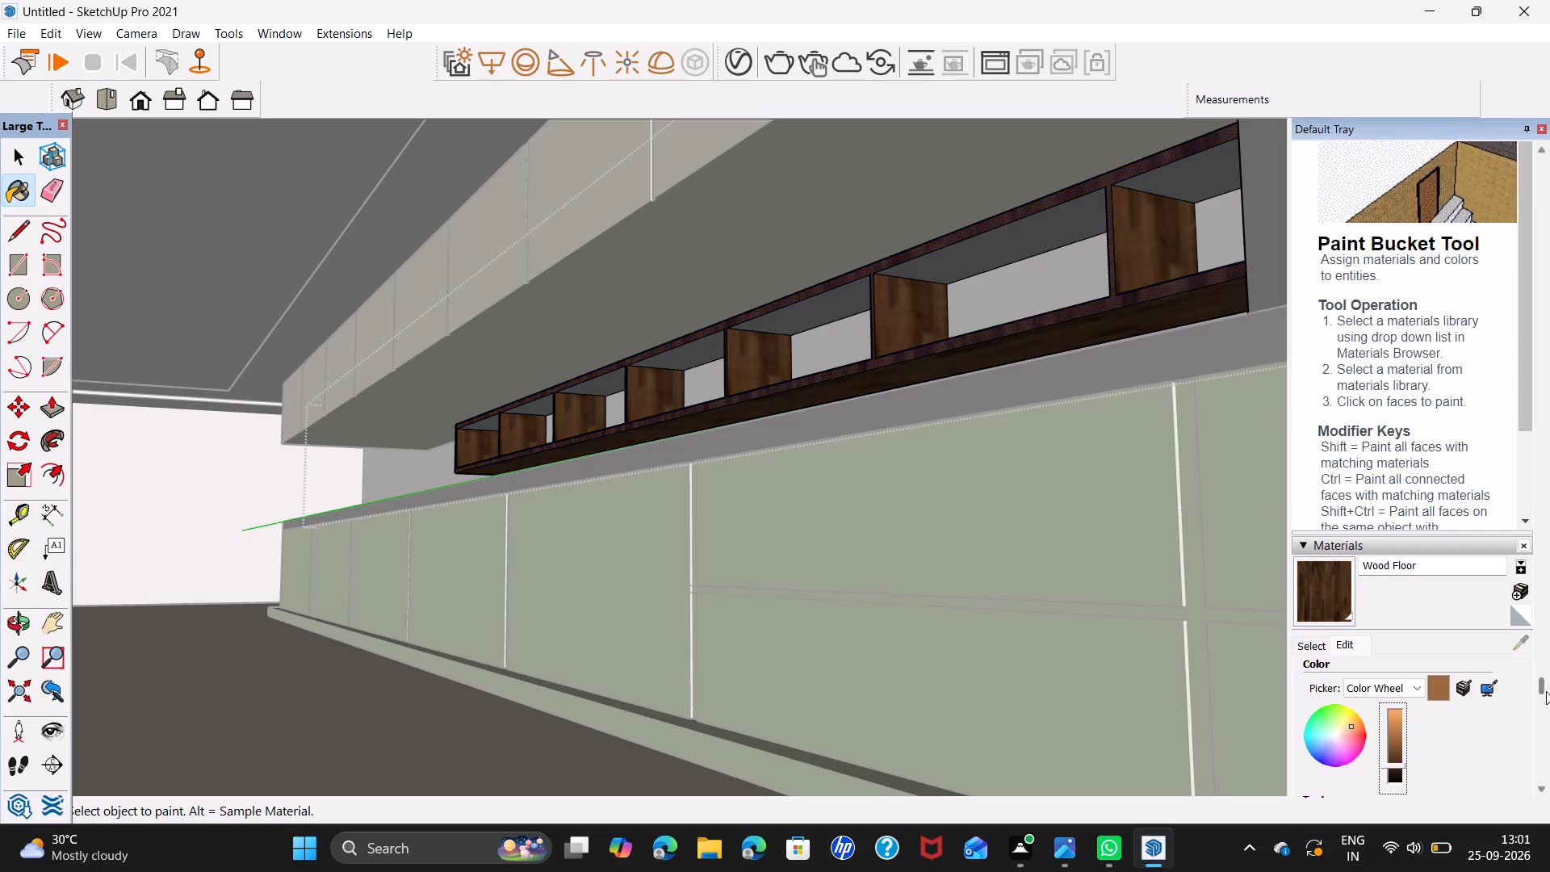
Set the Wood Floor texture size to 10' with the proportions kept locked.
drag(1547, 690, 1549, 766)
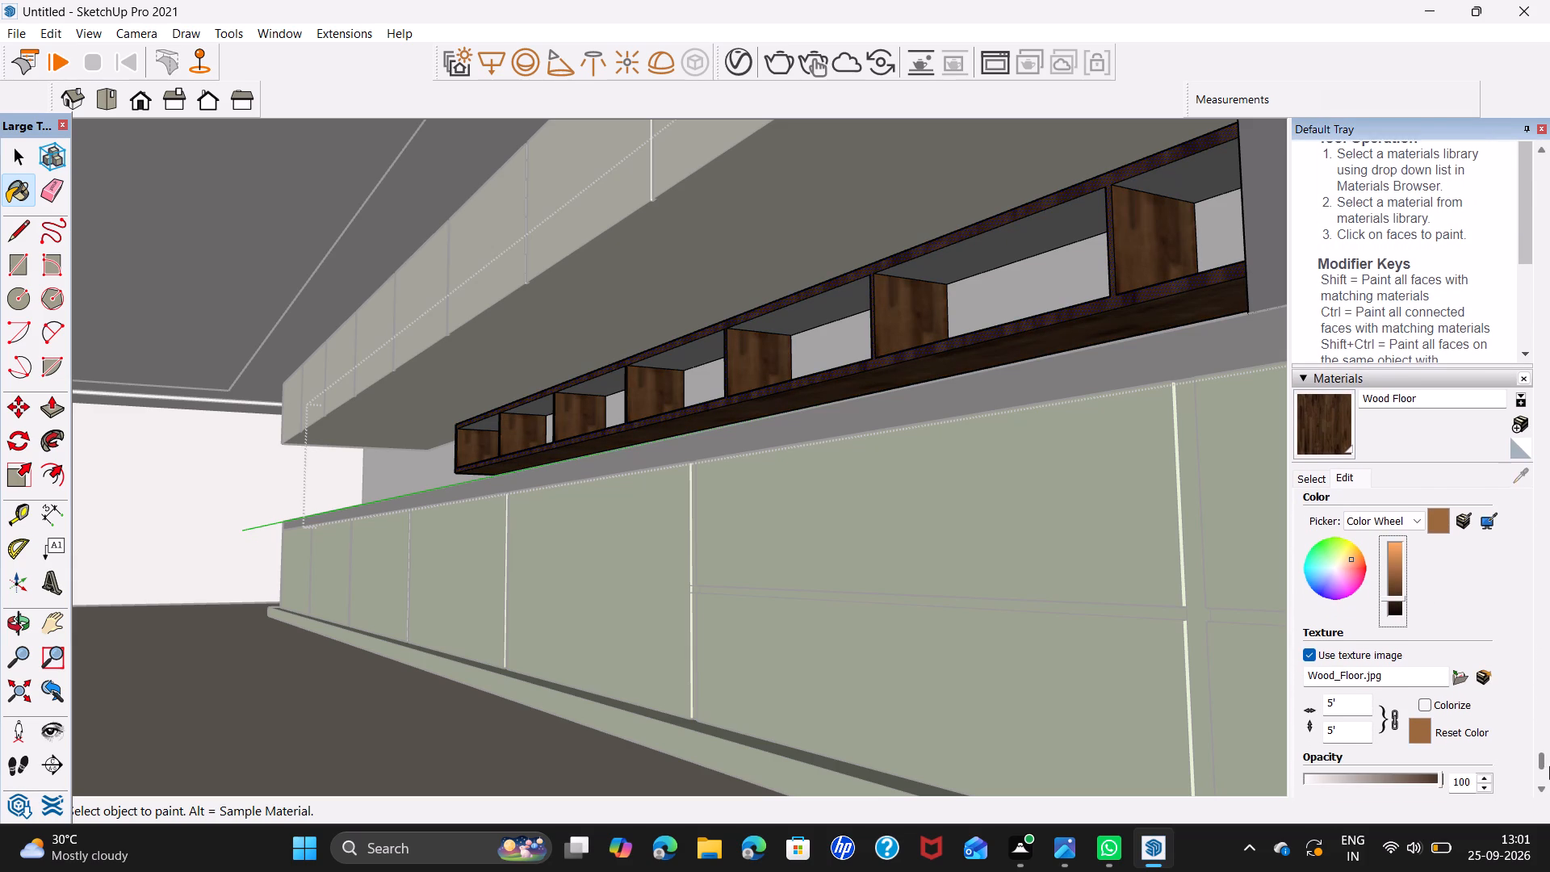
drag(1549, 766, 1549, 768)
click(1363, 703)
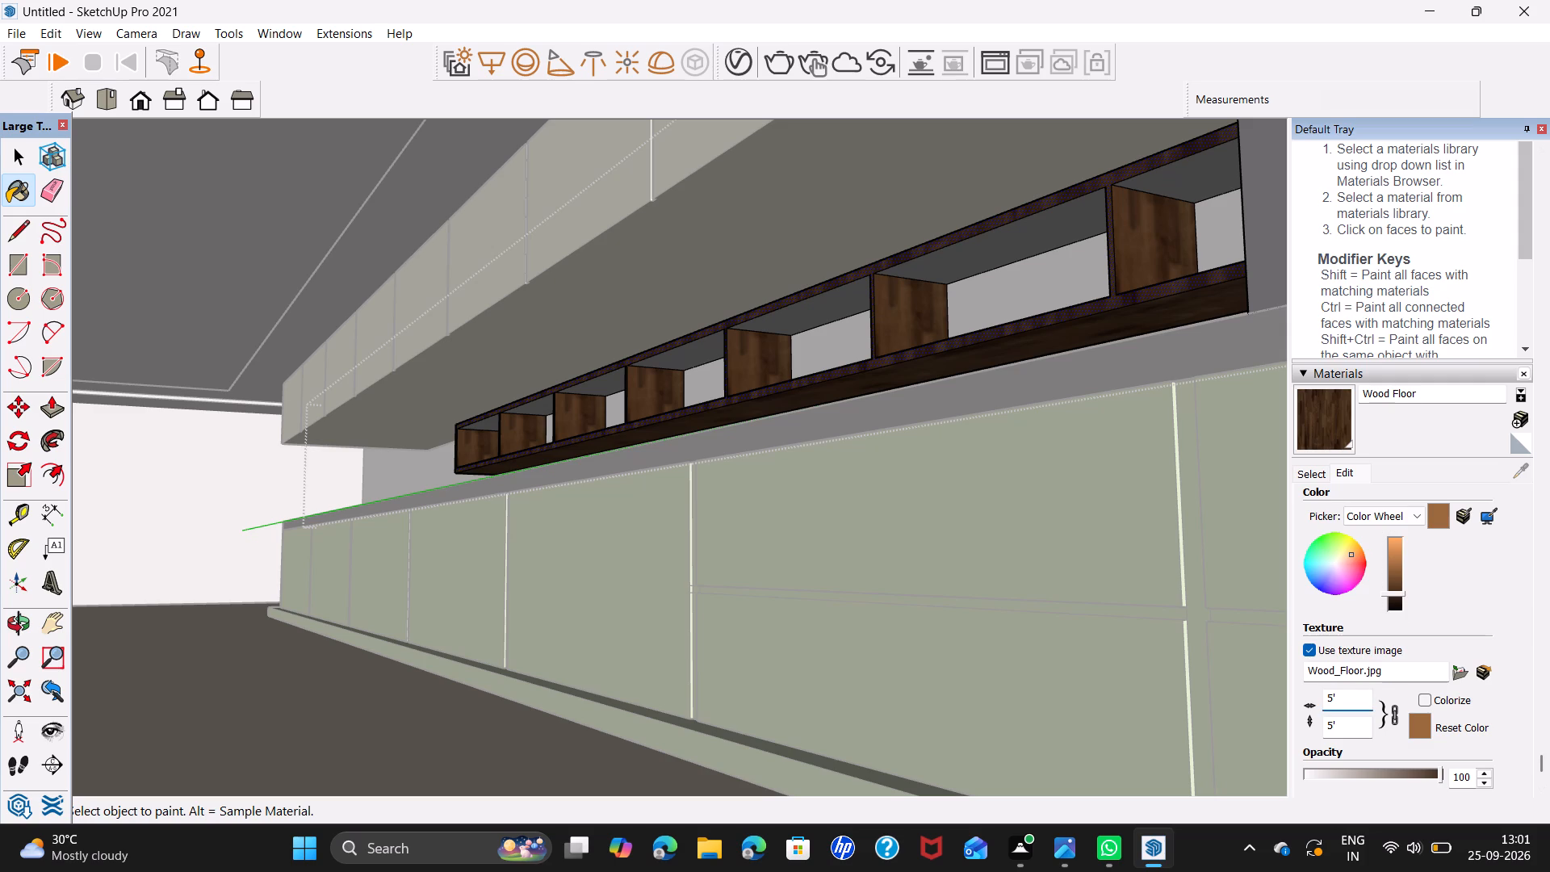
key(BackSpace)
key(BackSpace)
key(BackSpace)
key(BackSpace)
key(1)
key(0)
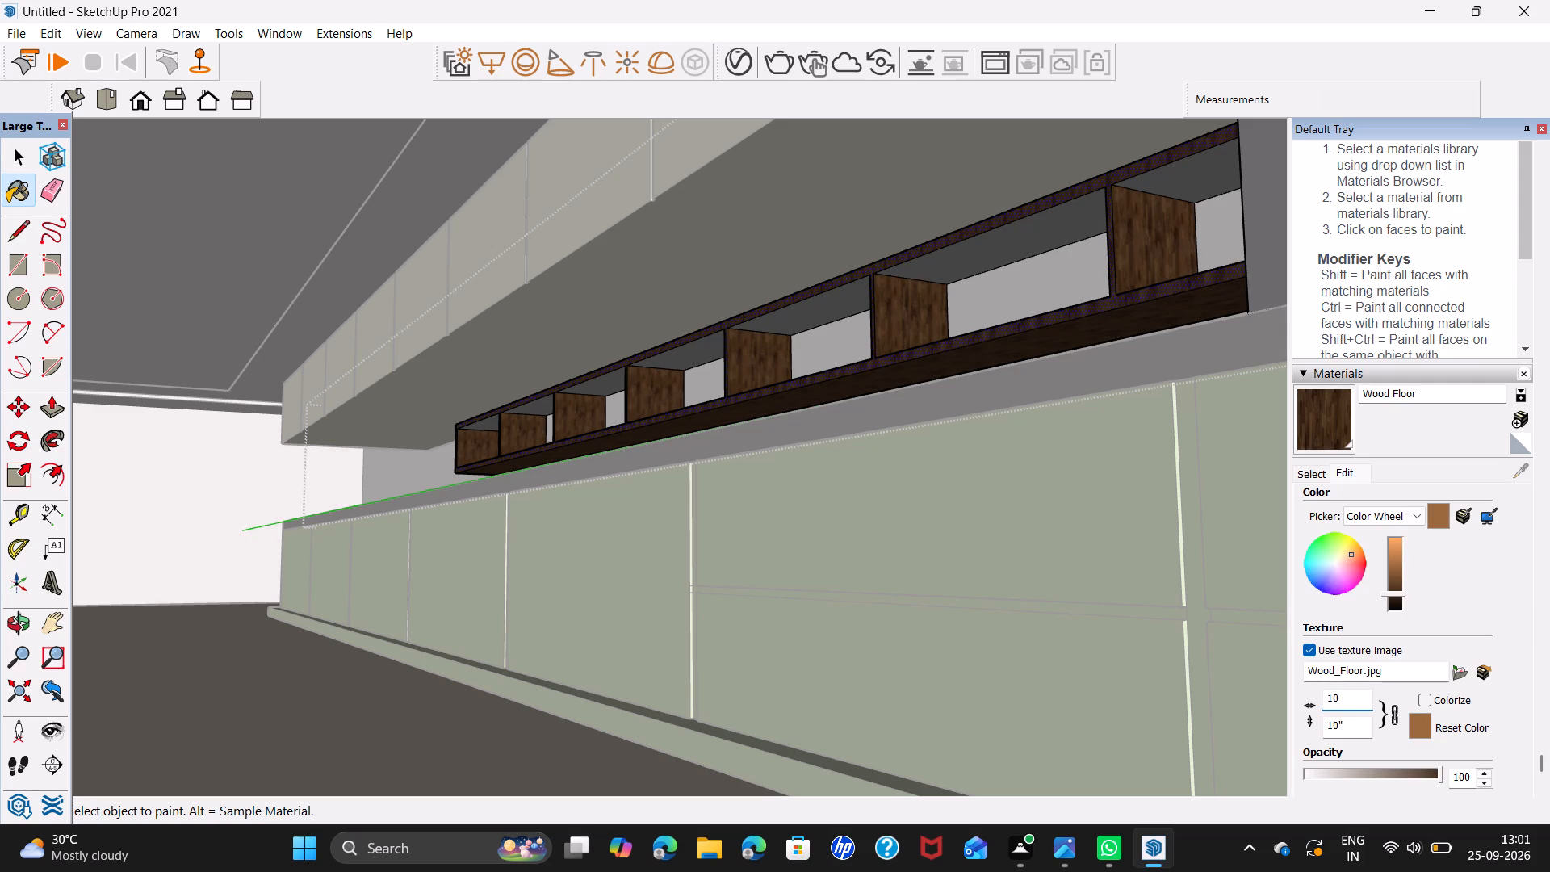
key(apostrophe)
key(Return)
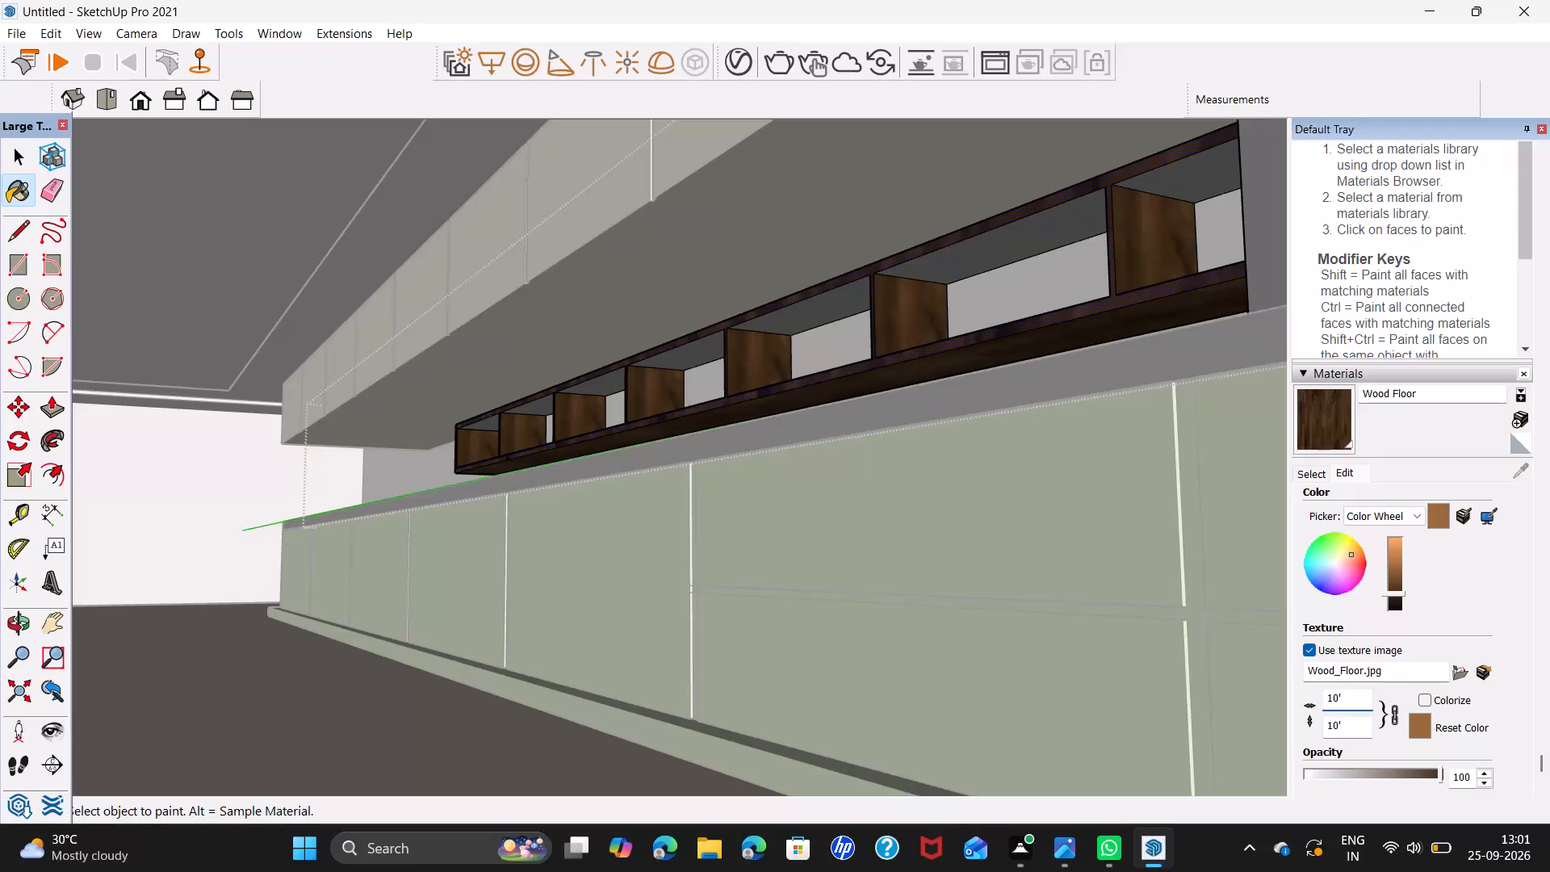
Brighten the Wood Floor colour to a medium brown and return to the Wood swatches.
click(1396, 571)
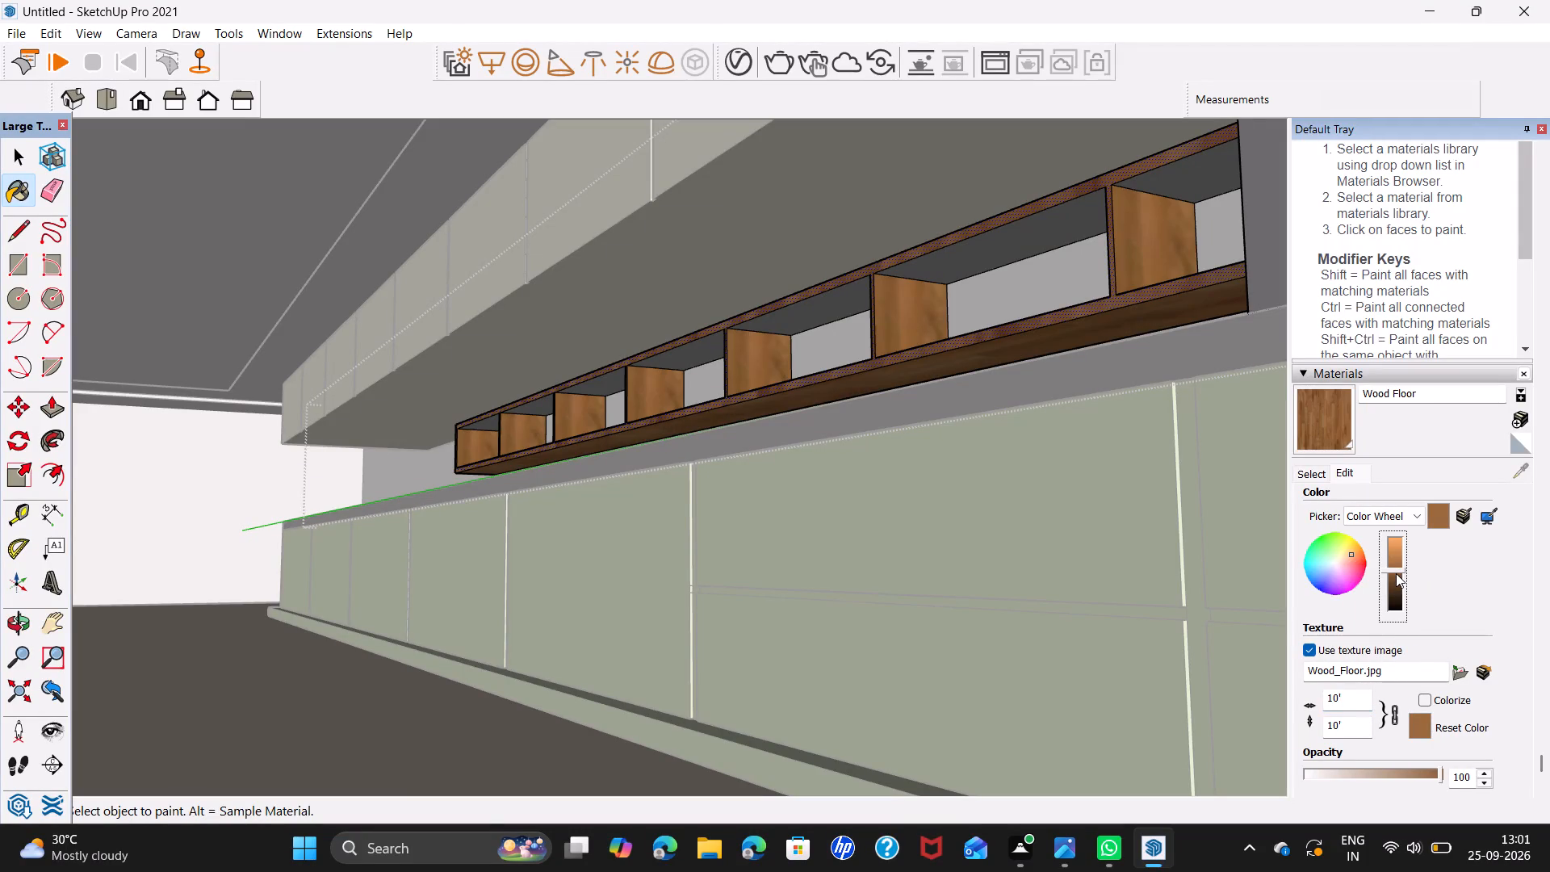
click(1396, 576)
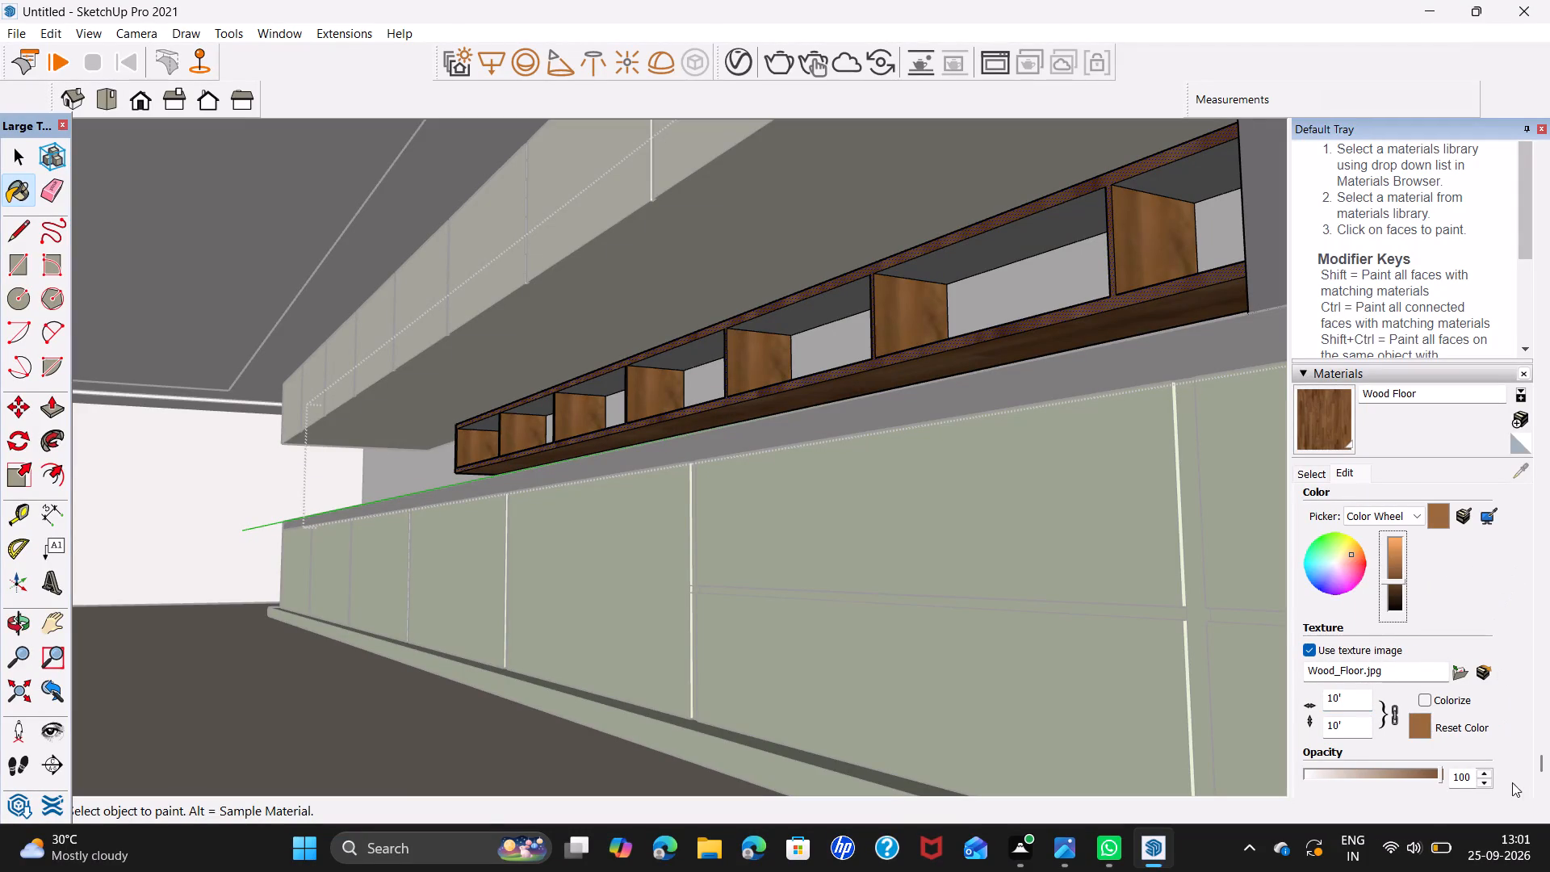
click(1317, 474)
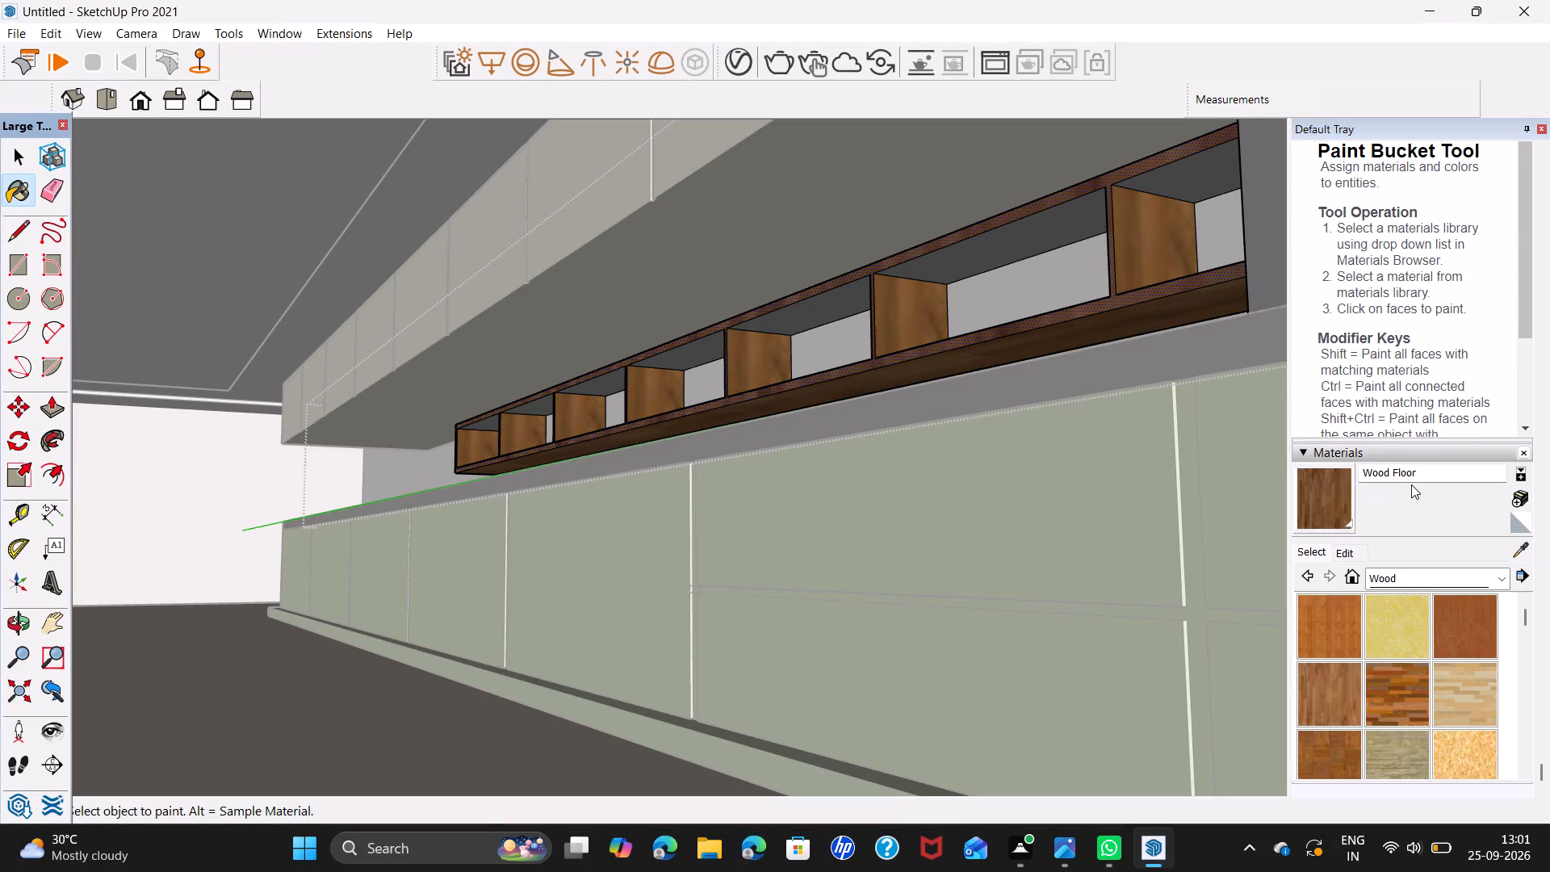
Leave the shelf group and paint the whole group of open shelves on the other side of the kitchen with the edited Wood Floor.
scroll(1040, 396, down, 2)
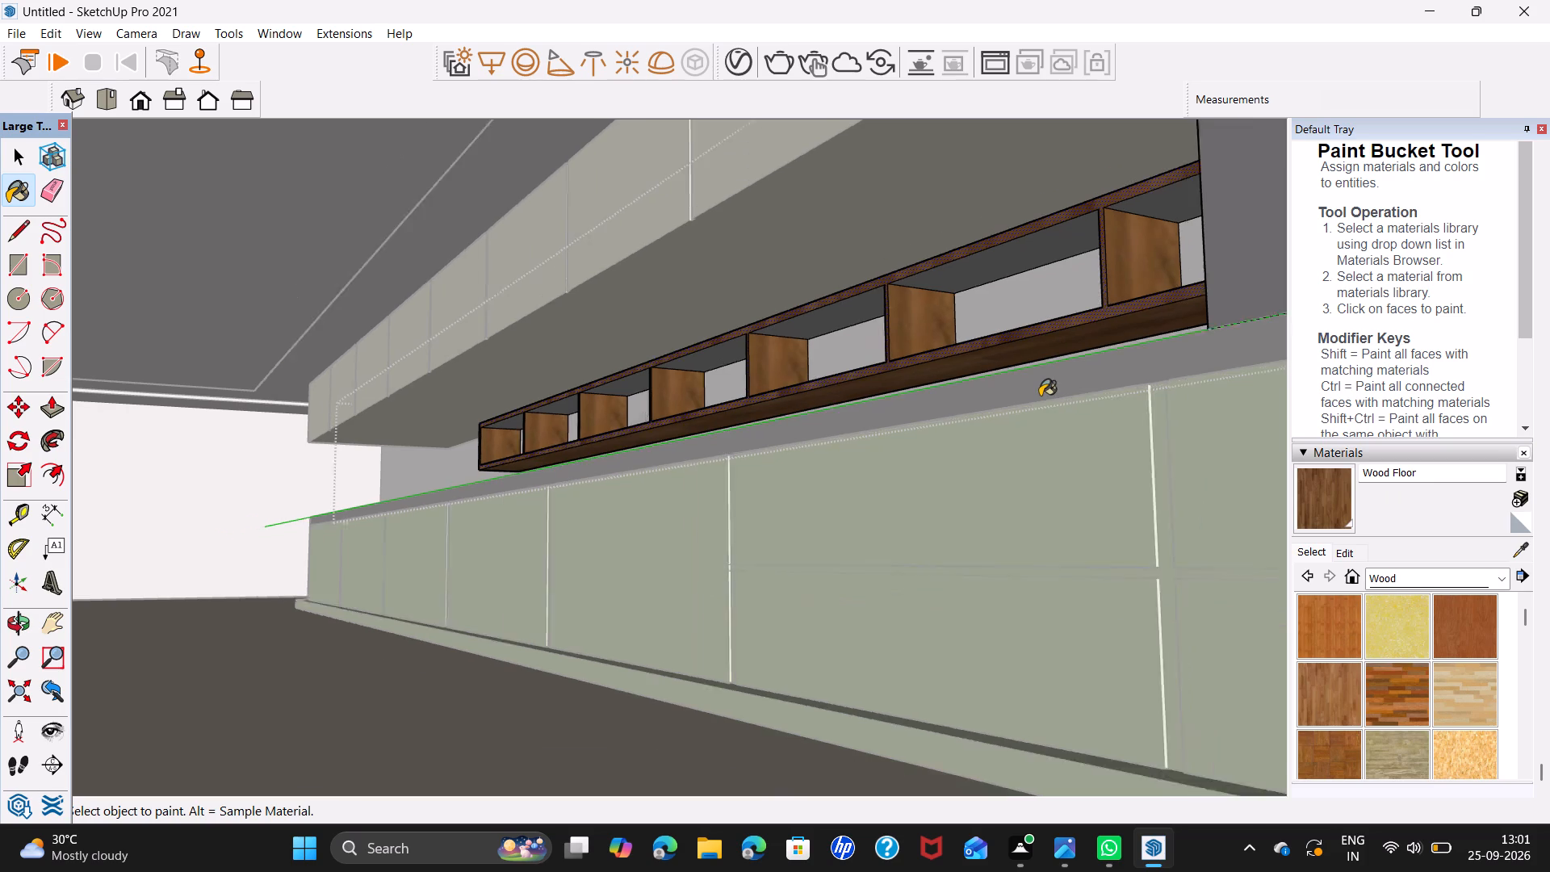
scroll(1040, 396, down, 7)
middle_drag(1024, 462, 844, 516)
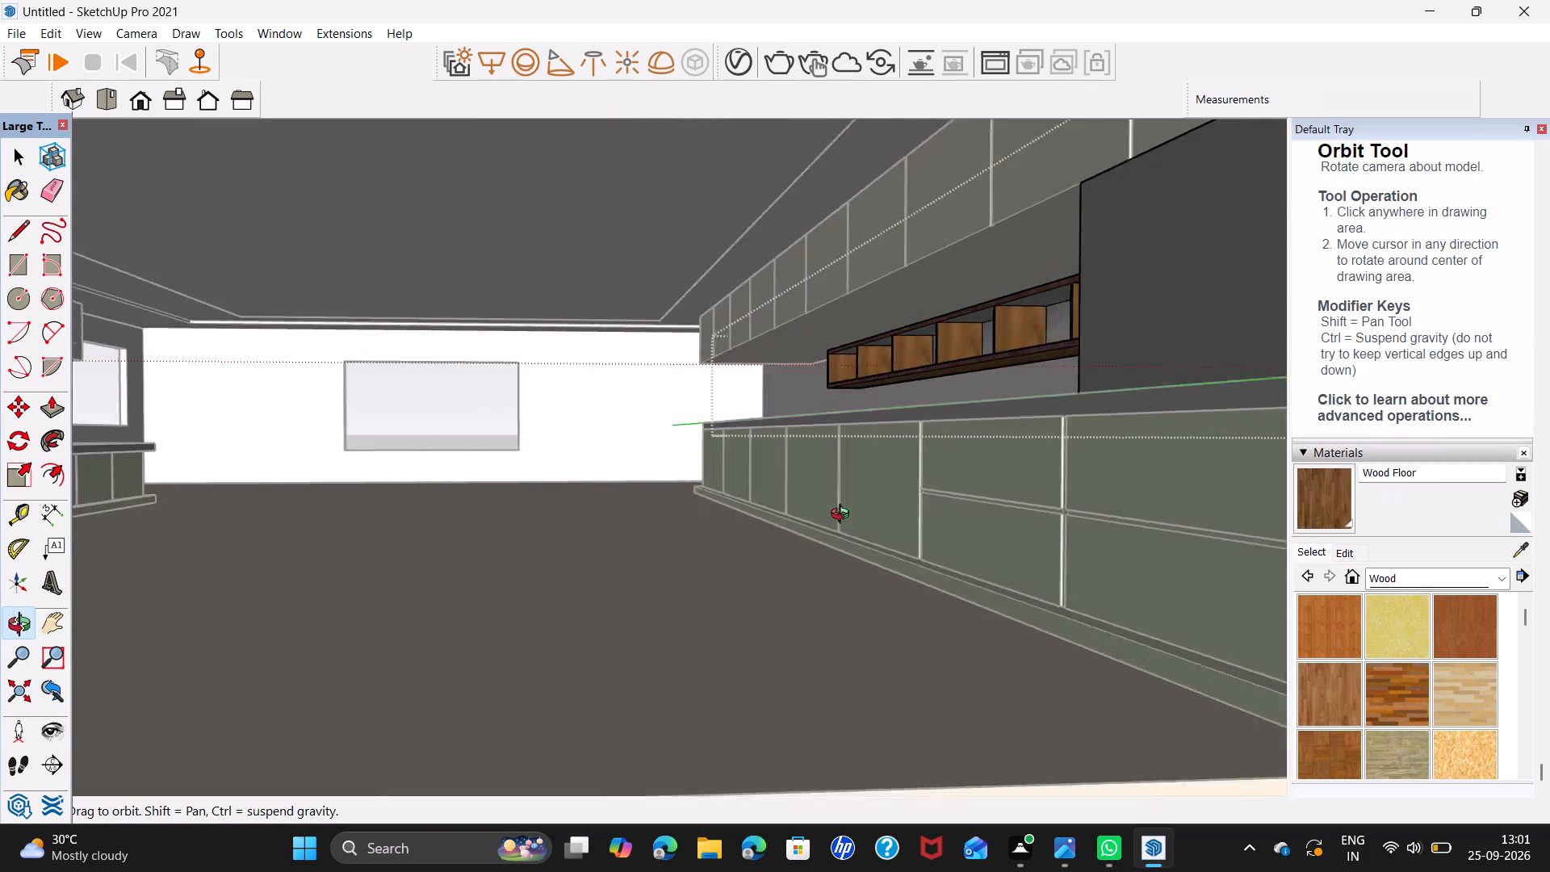
middle_drag(844, 516, 613, 531)
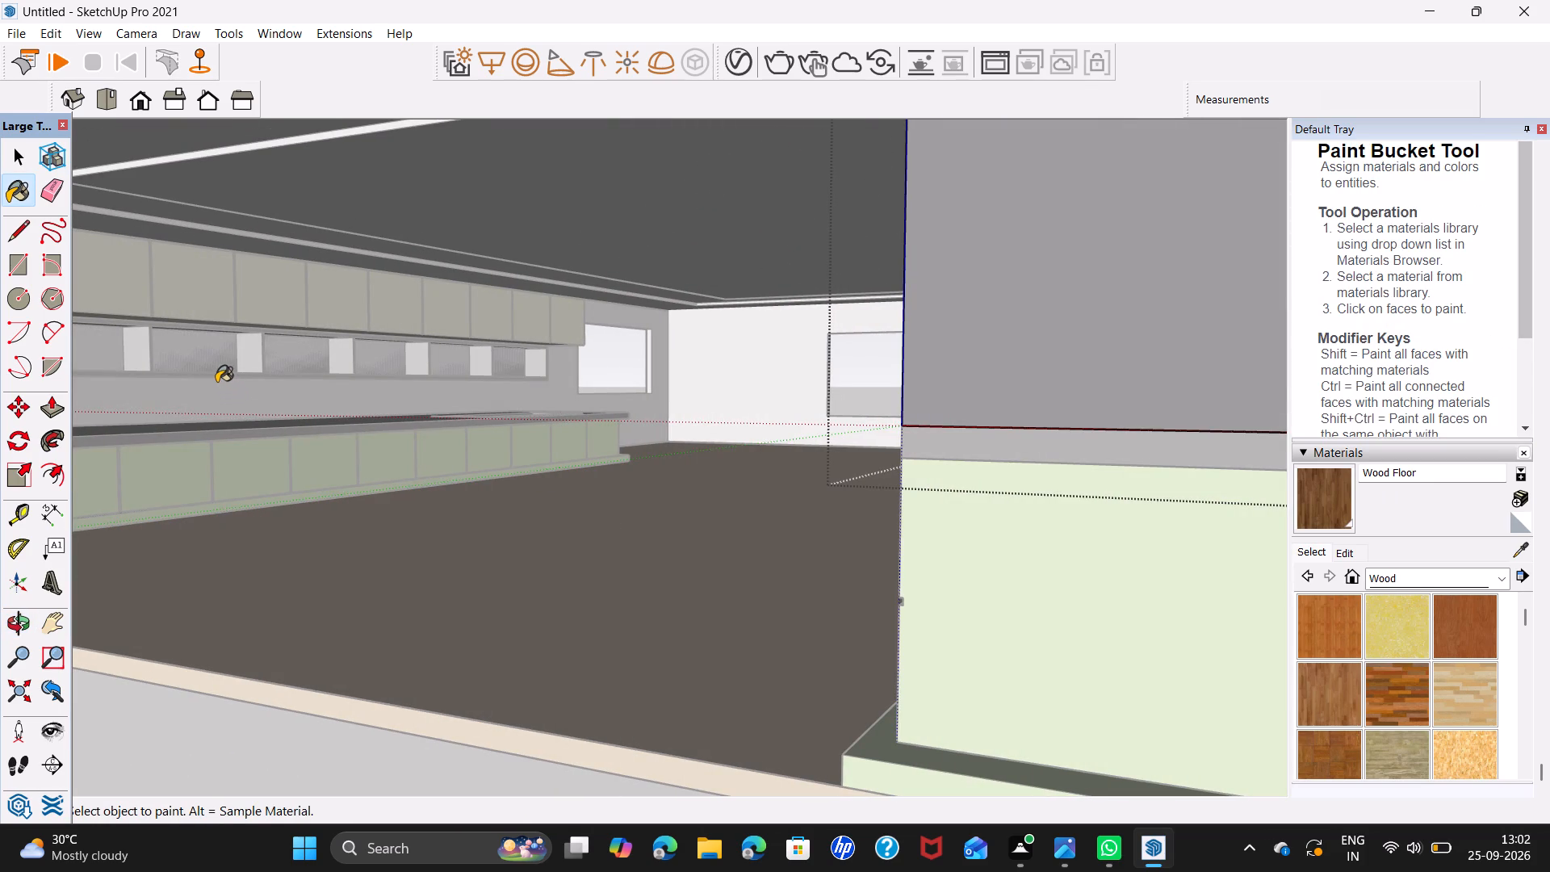
key(space)
click(252, 367)
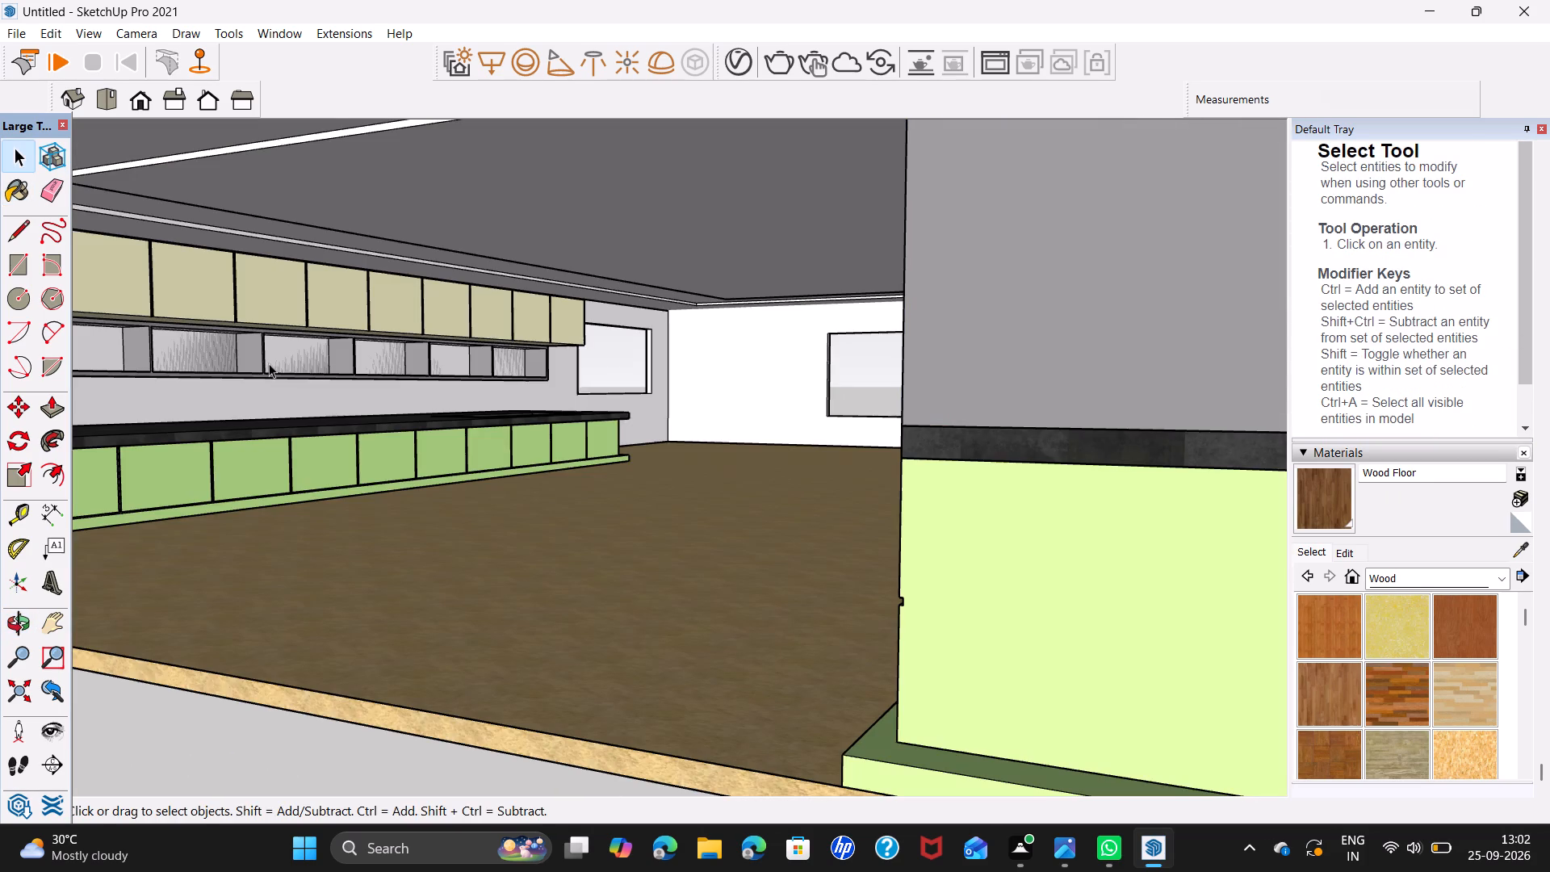
click(1338, 512)
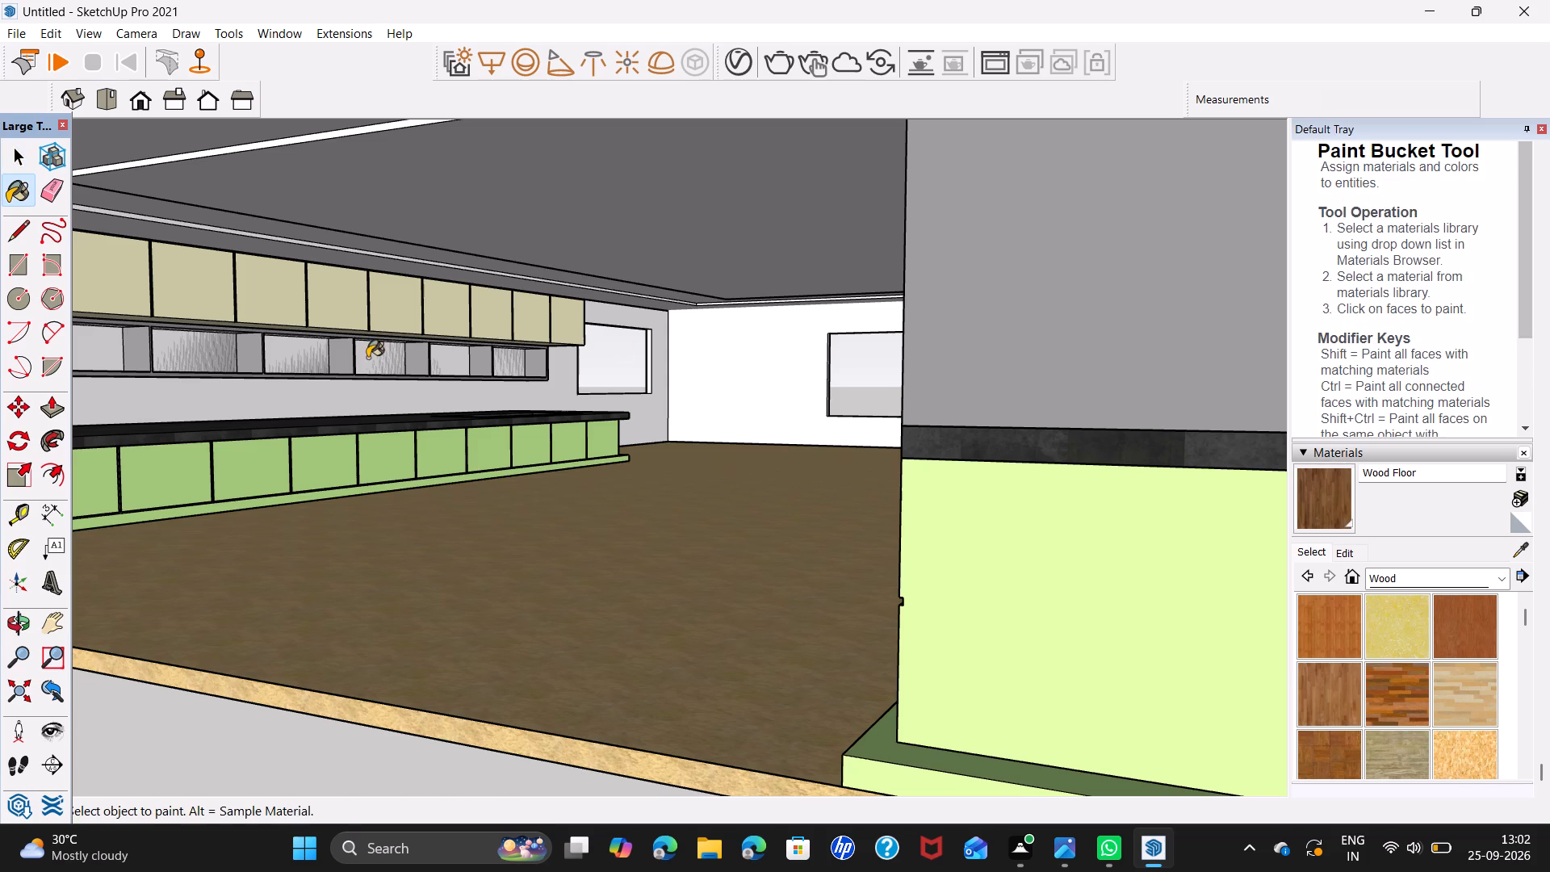
click(352, 356)
key(space)
scroll(224, 404, down, 3)
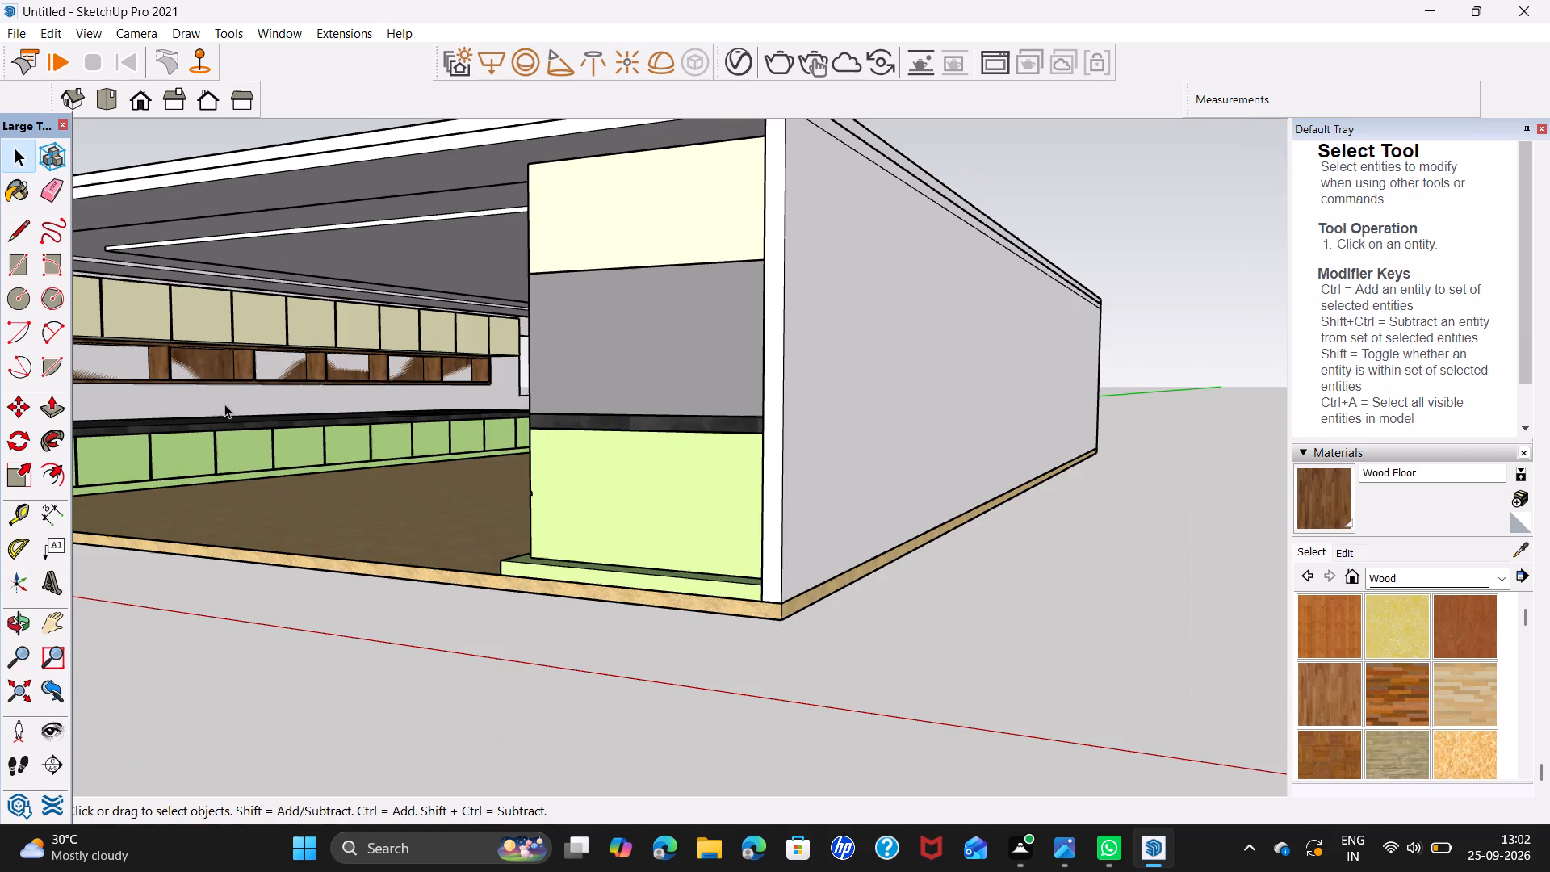
middle_drag(224, 404, 632, 440)
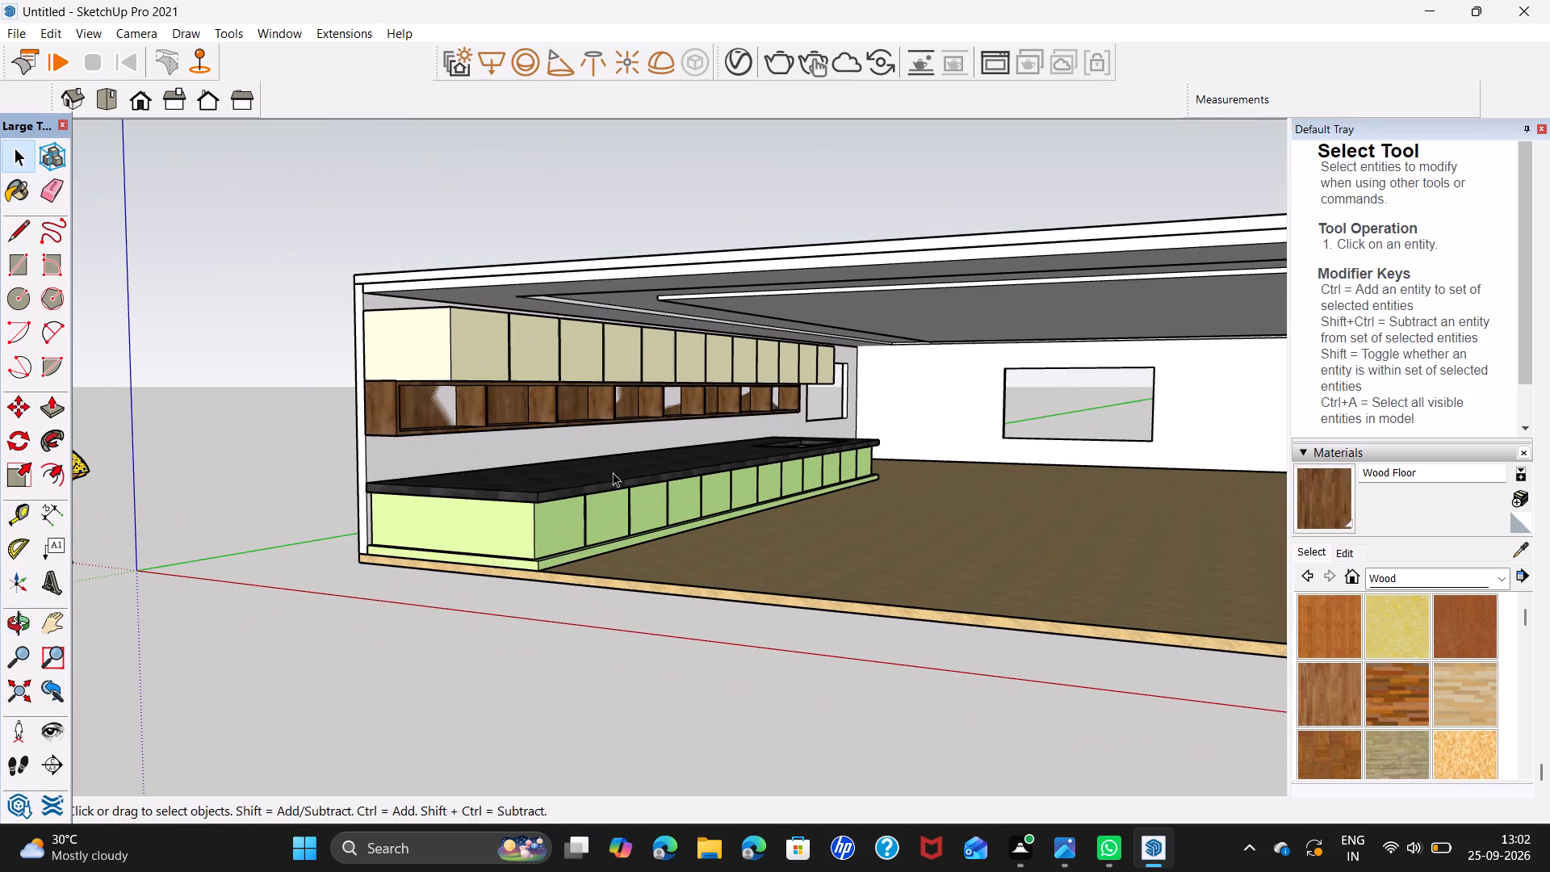
Open the open-shelf group beside the grey block for editing and paint the backs of its compartments with Wood Floor.
middle_drag(605, 503, 987, 509)
scroll(1148, 360, up, 11)
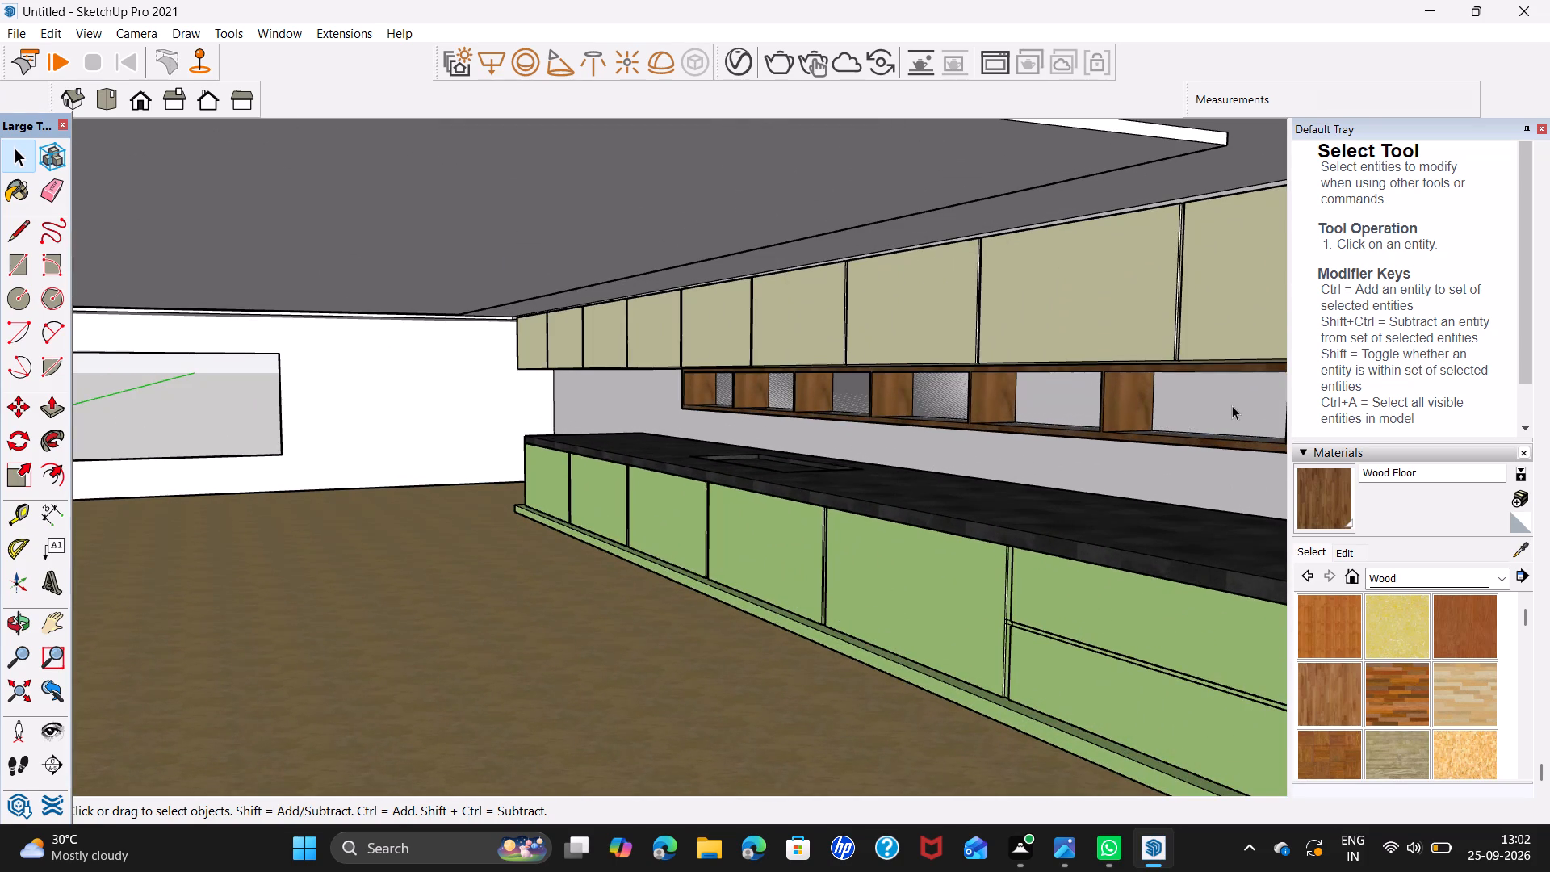
triple_click(1232, 405)
click(1233, 409)
click(1238, 416)
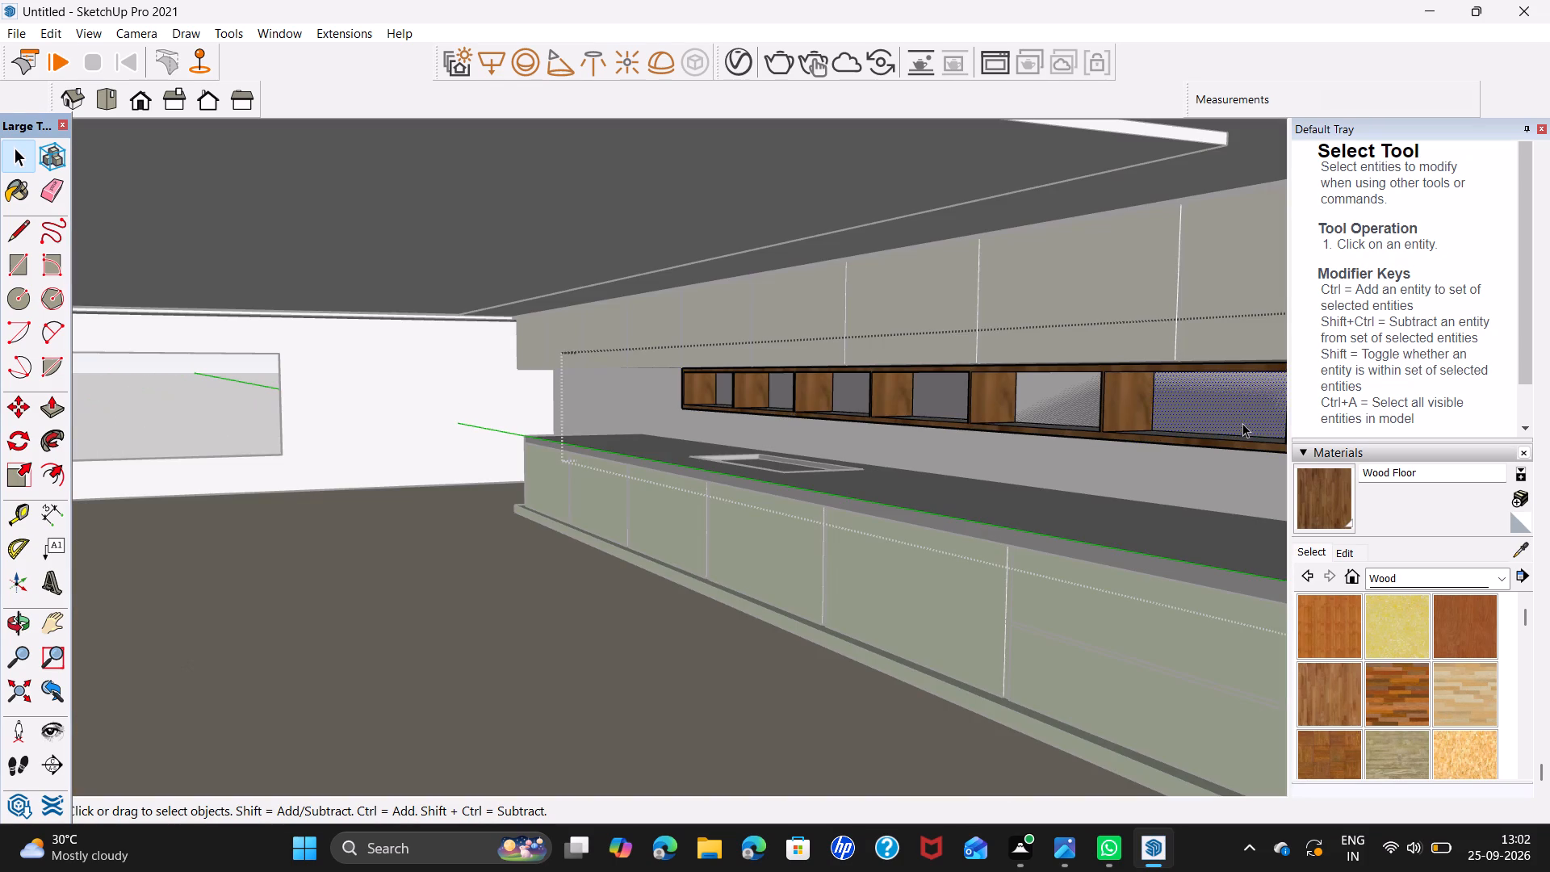
click(1242, 423)
click(1326, 497)
click(1254, 417)
click(1046, 390)
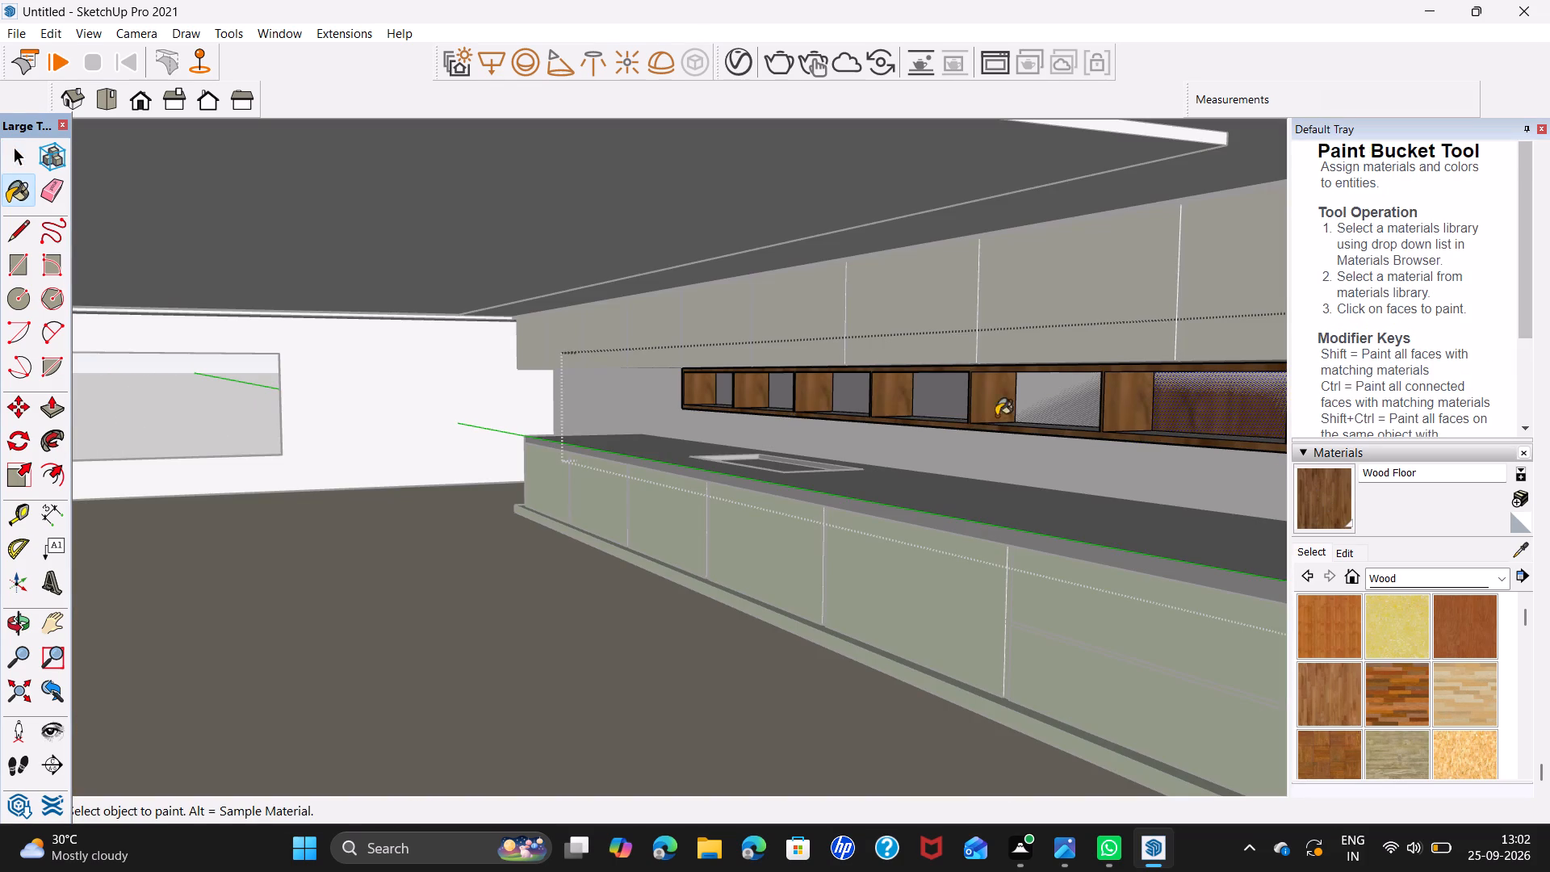
click(946, 398)
click(854, 390)
click(773, 387)
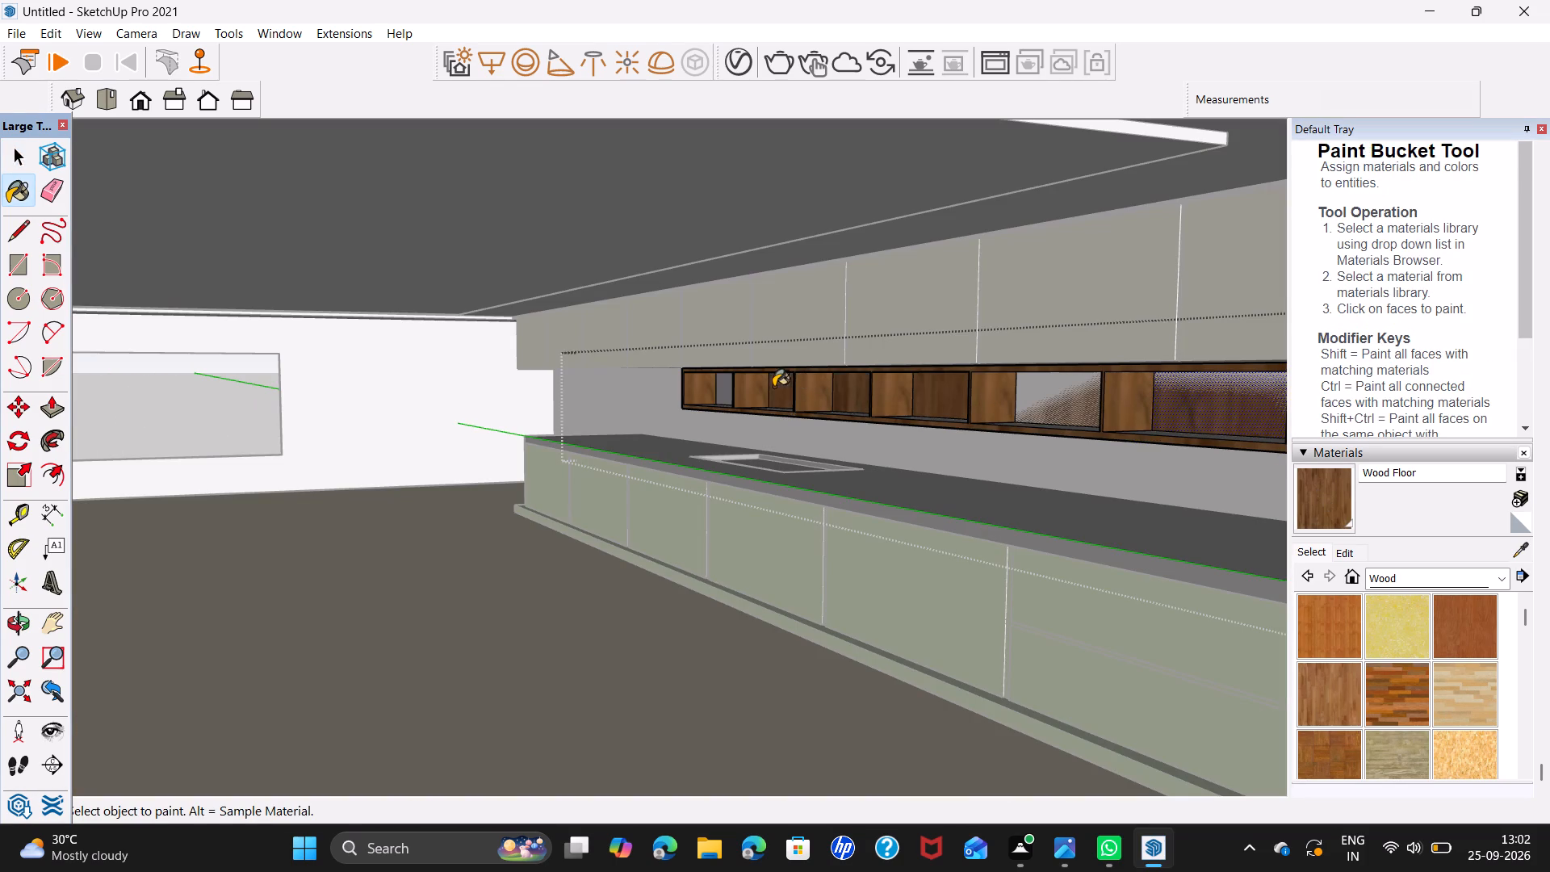
click(727, 388)
Paint the back of the shelf compartment next to the grey block with Wood Floor and leave the group.
middle_drag(735, 442, 846, 456)
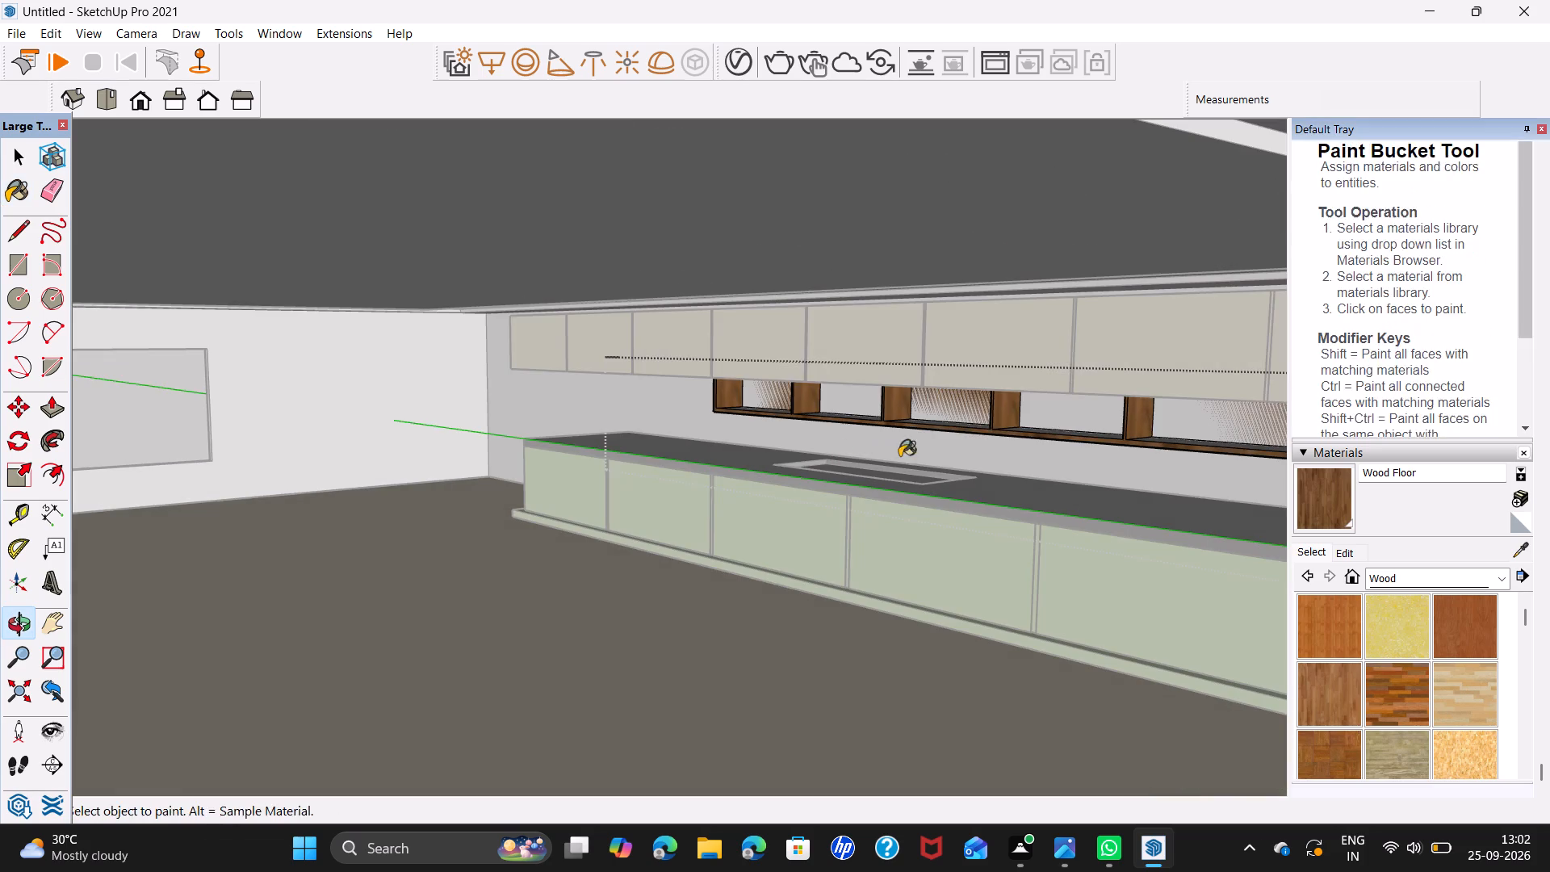
shift+middle_drag(958, 459, 526, 349)
middle_drag(713, 383, 953, 413)
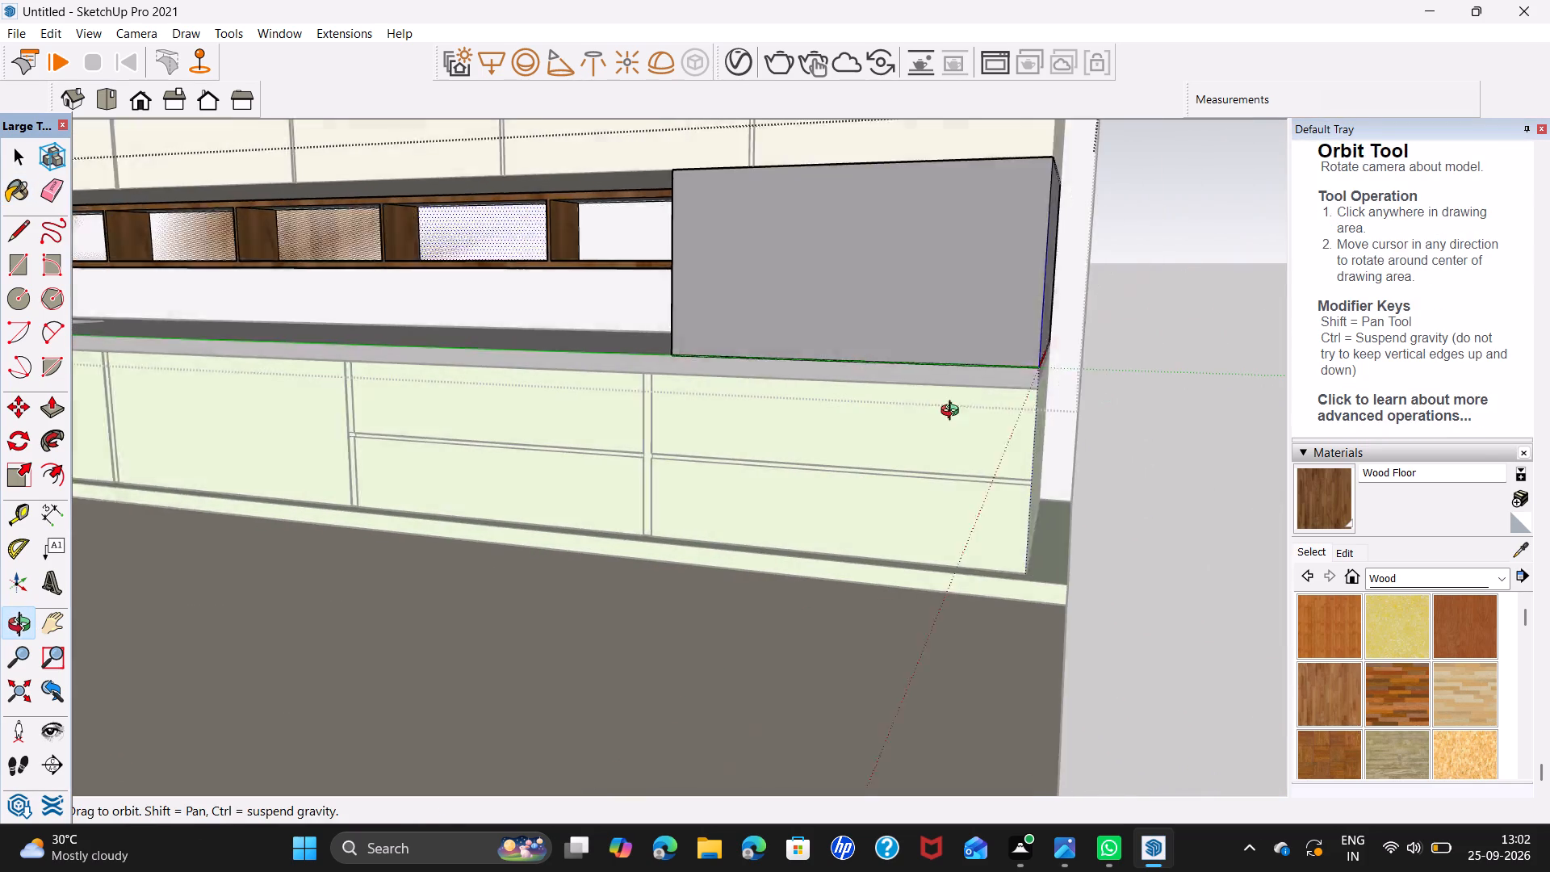
middle_drag(953, 413, 974, 407)
click(609, 249)
key(space)
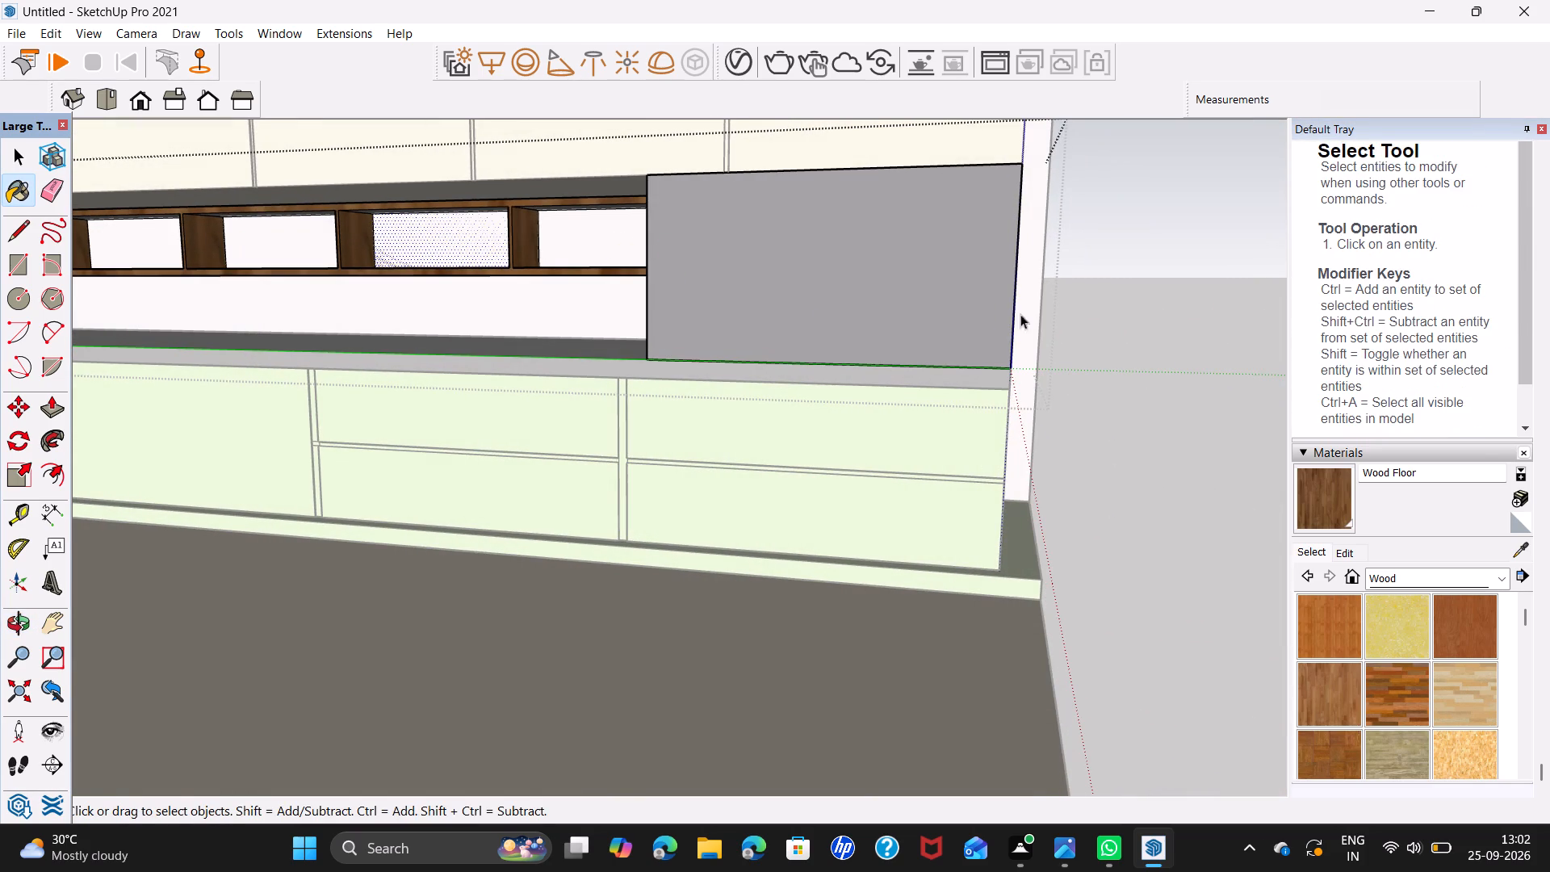
click(1084, 316)
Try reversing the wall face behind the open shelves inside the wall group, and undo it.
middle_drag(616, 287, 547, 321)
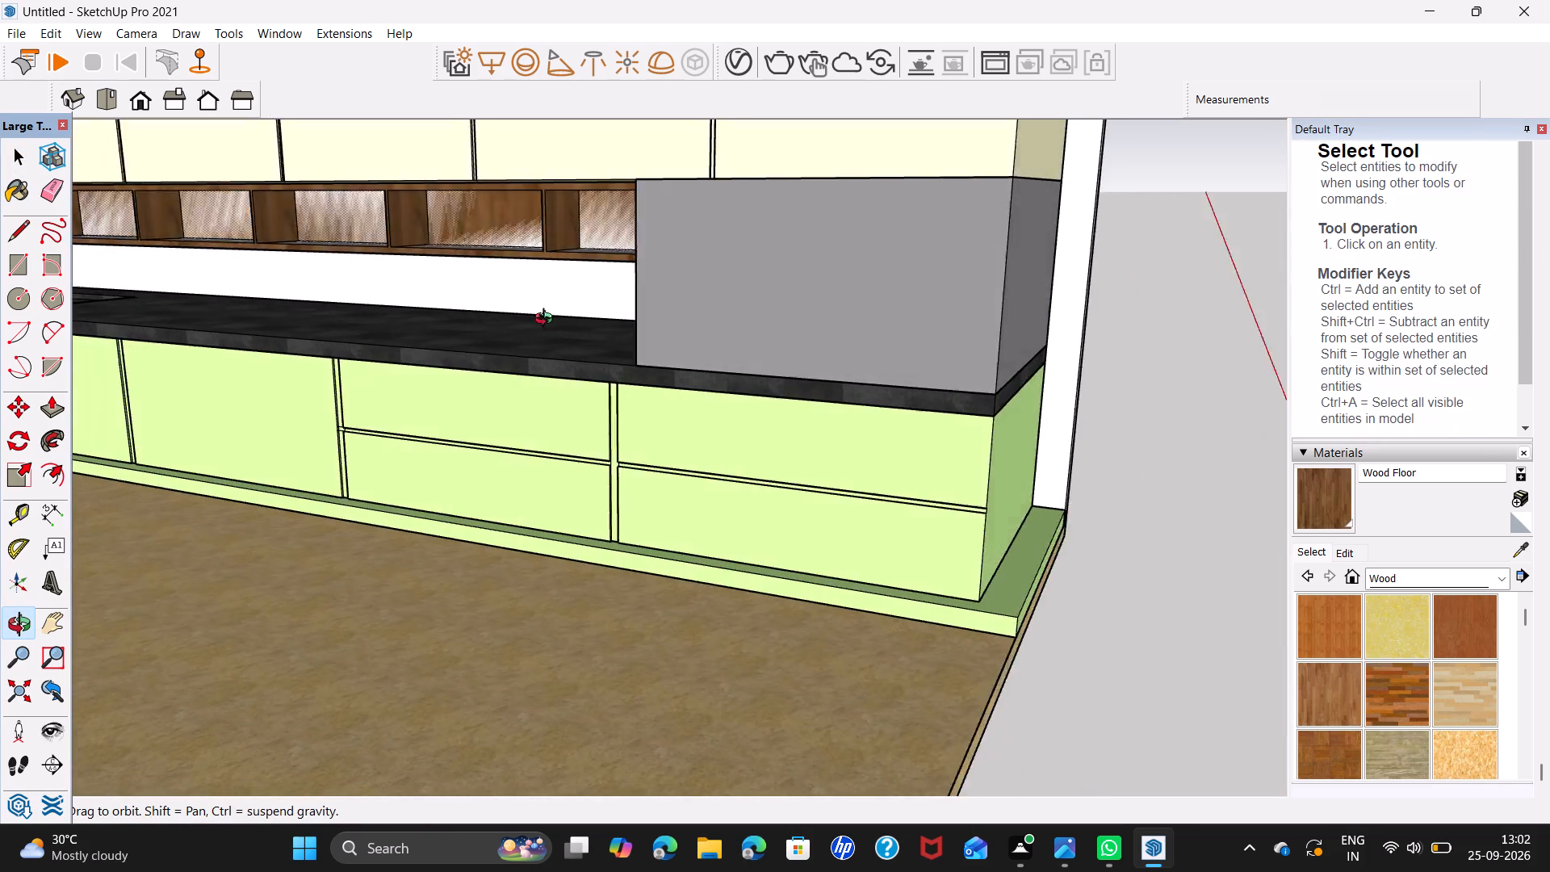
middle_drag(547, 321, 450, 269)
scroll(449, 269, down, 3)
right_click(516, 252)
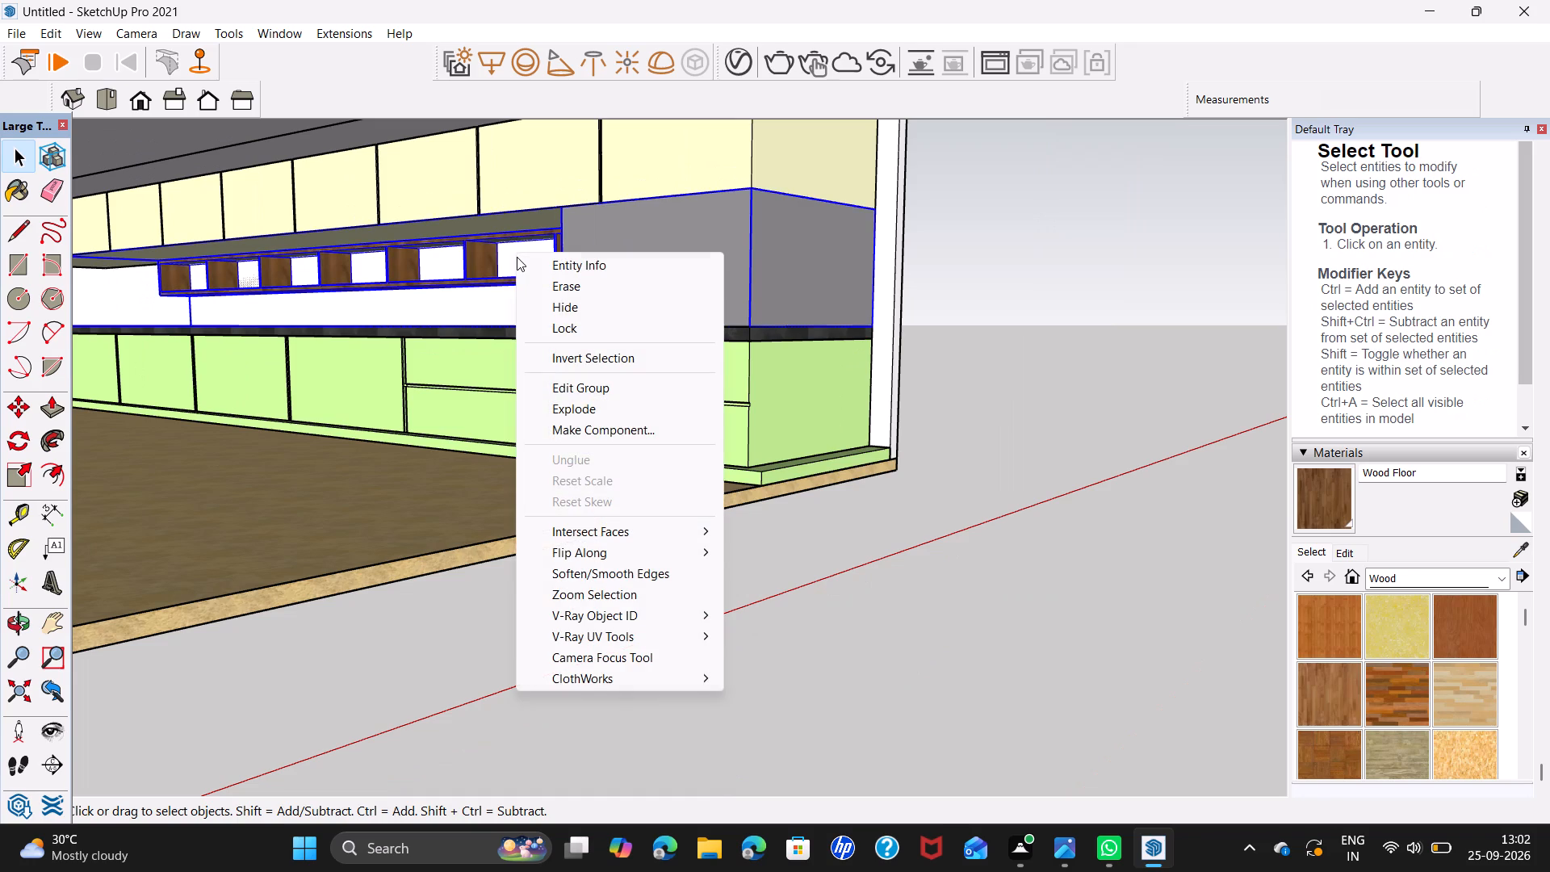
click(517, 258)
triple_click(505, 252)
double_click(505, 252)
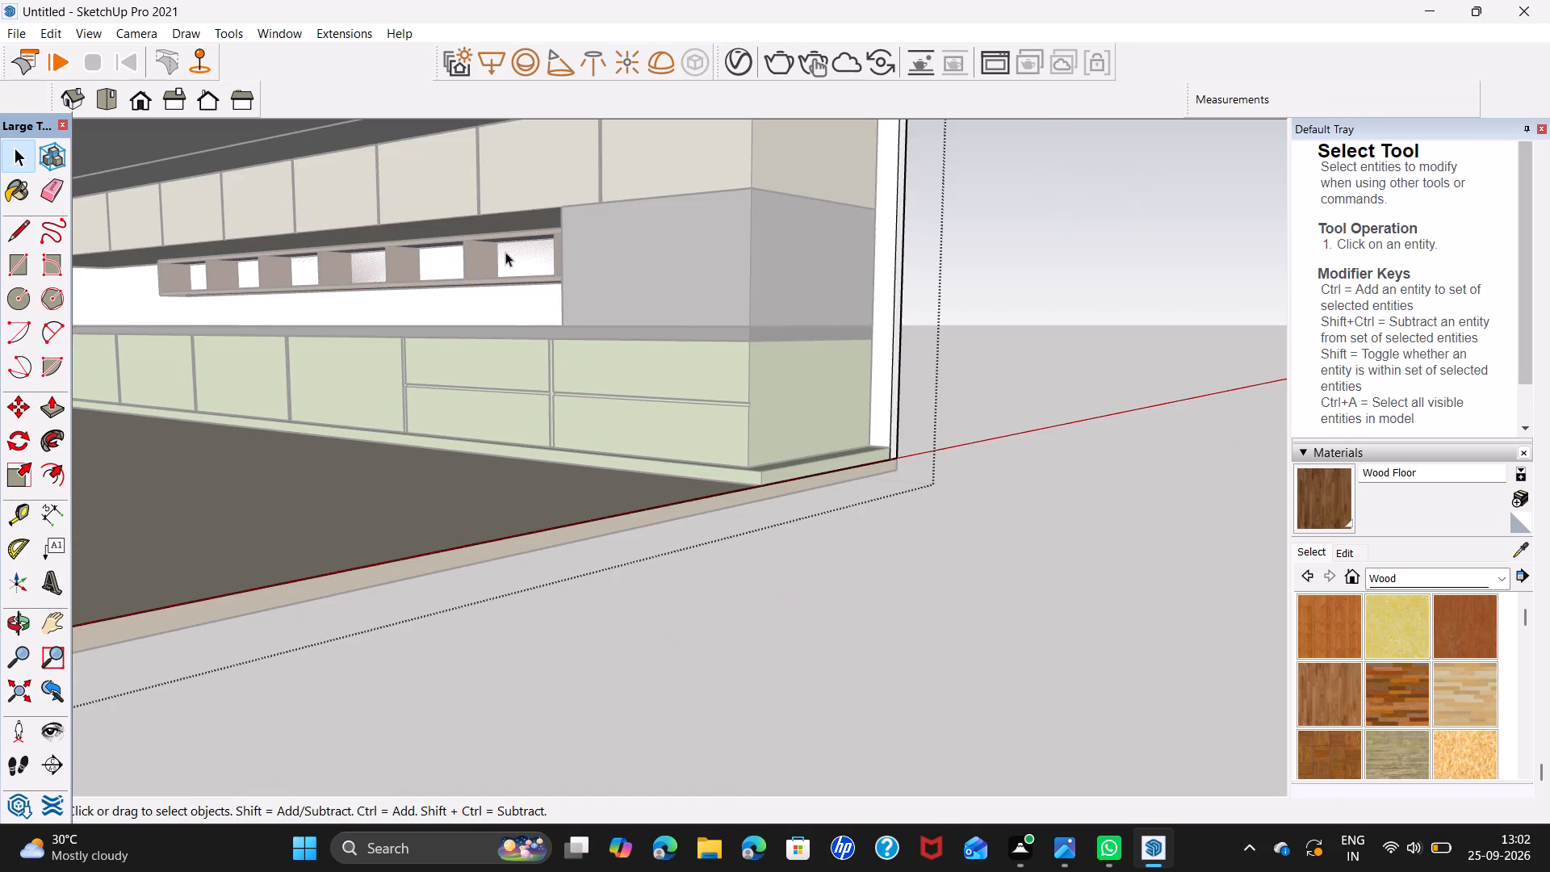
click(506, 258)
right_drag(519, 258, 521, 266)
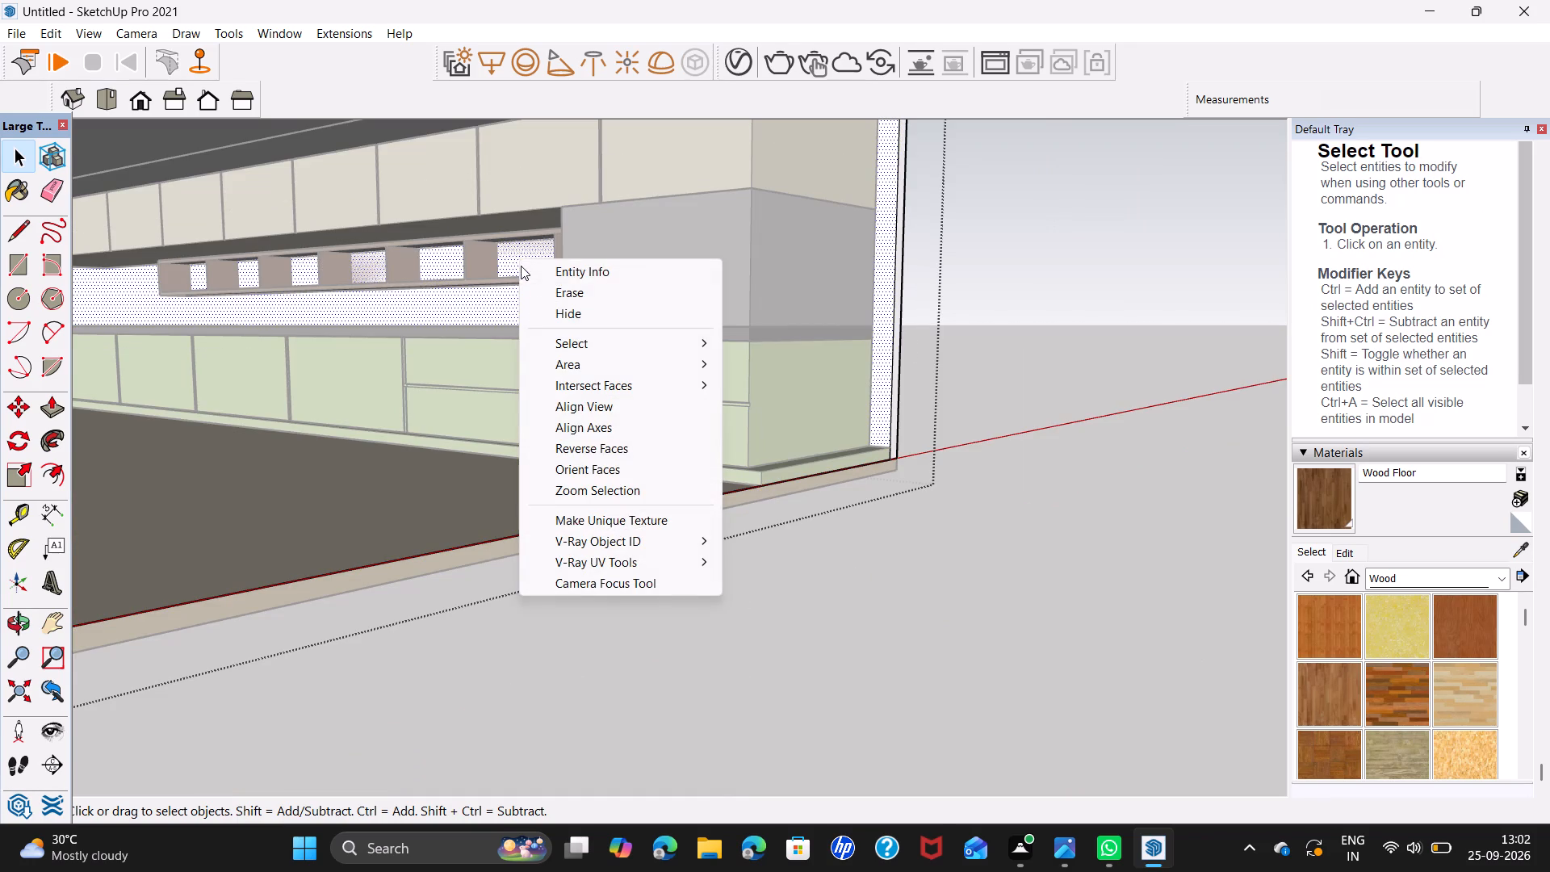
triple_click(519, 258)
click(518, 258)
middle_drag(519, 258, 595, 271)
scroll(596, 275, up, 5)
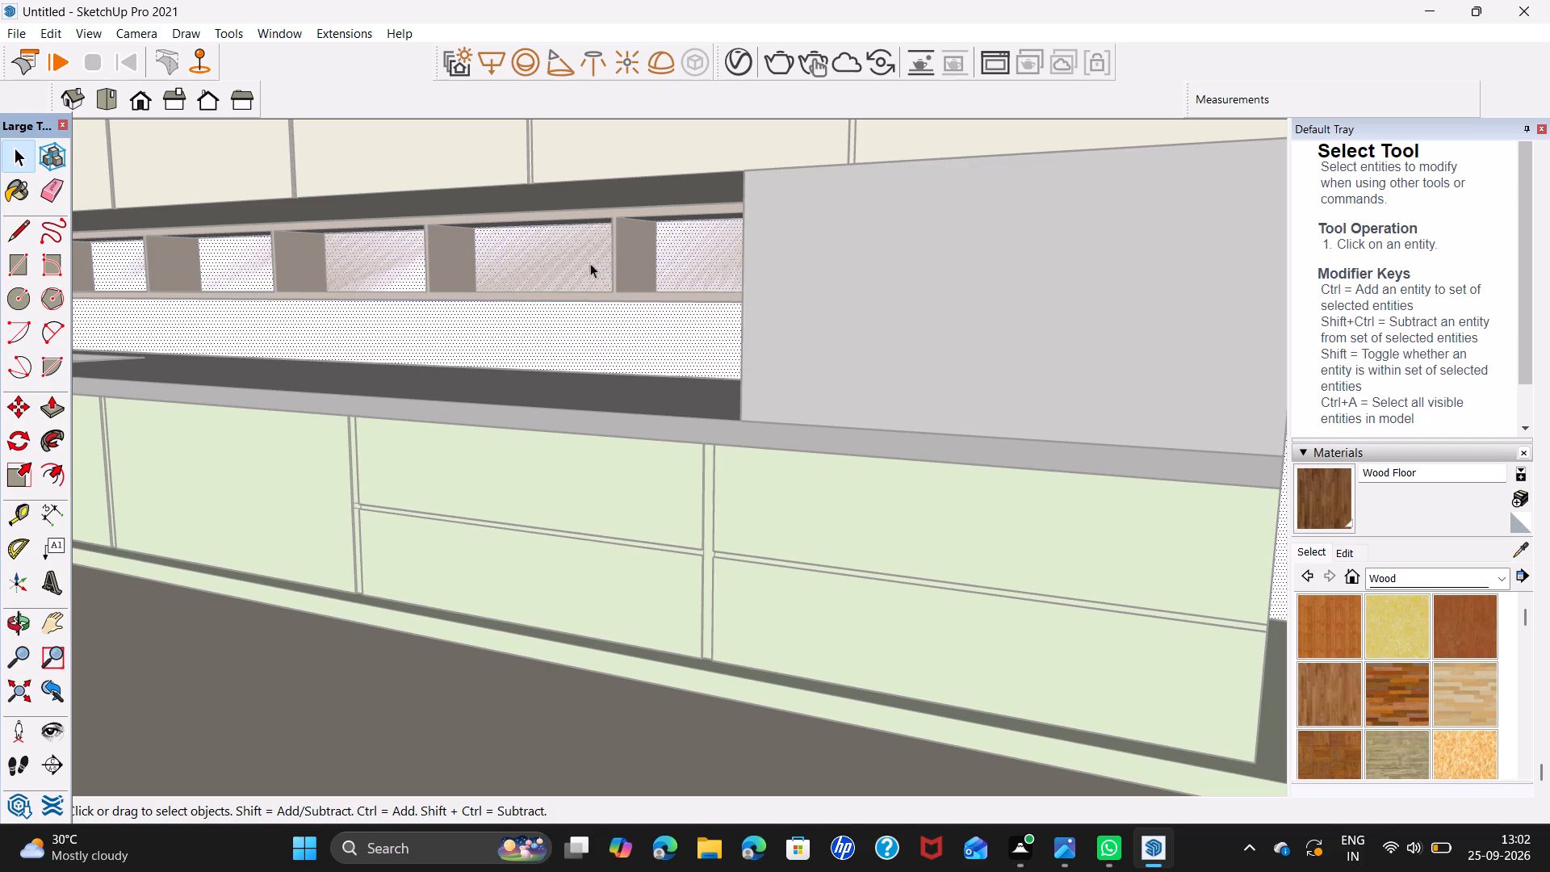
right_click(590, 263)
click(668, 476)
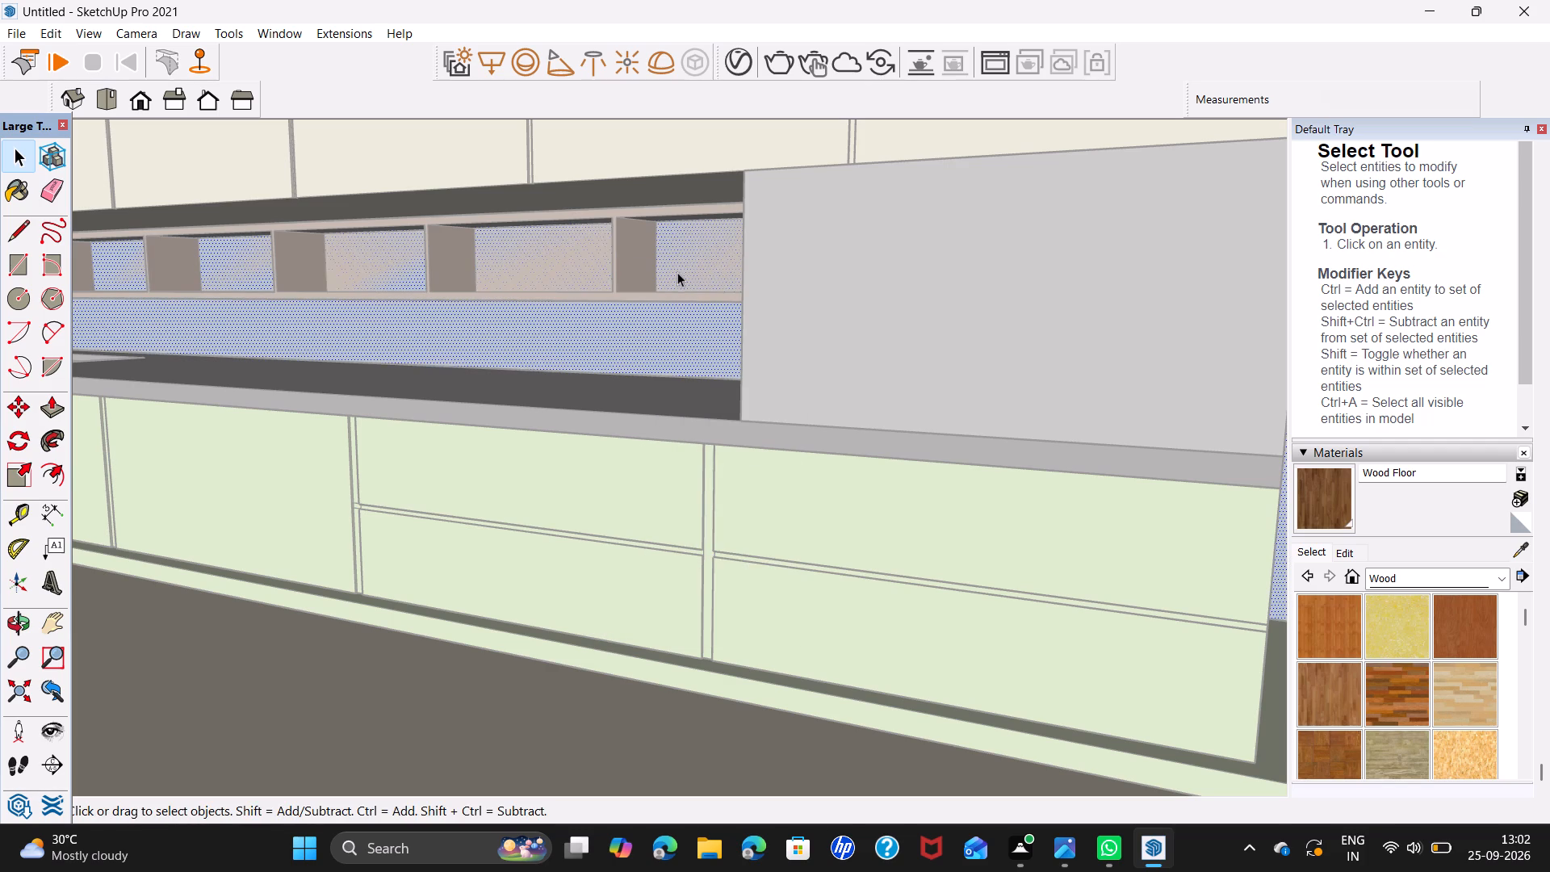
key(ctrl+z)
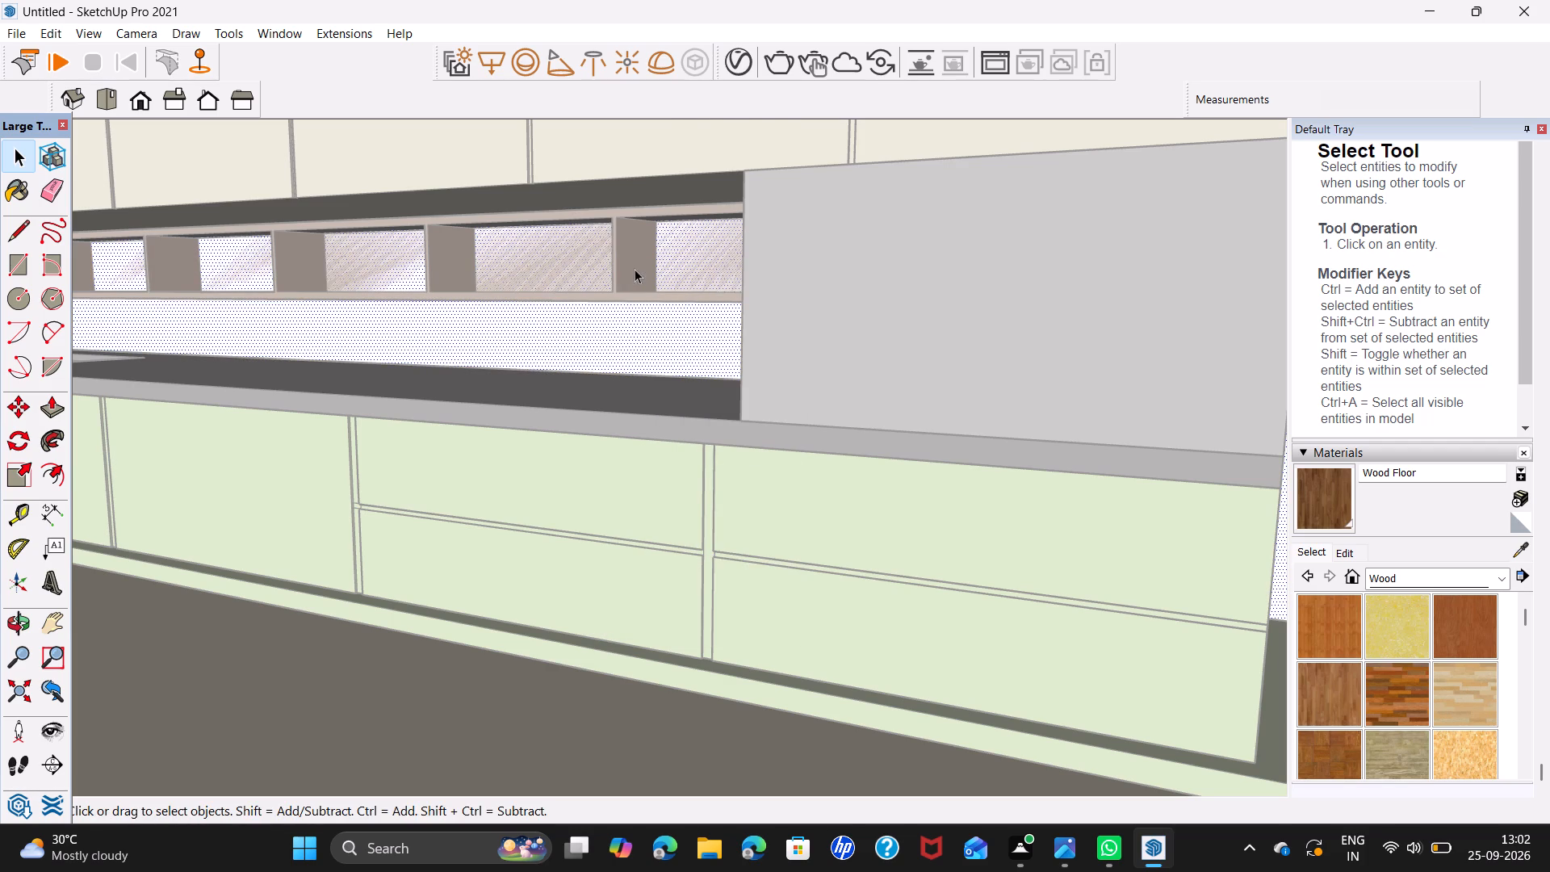
Reopen the shelf group and reverse the back faces of the three compartments nearest the grey block.
triple_click(635, 269)
click(635, 266)
click(706, 265)
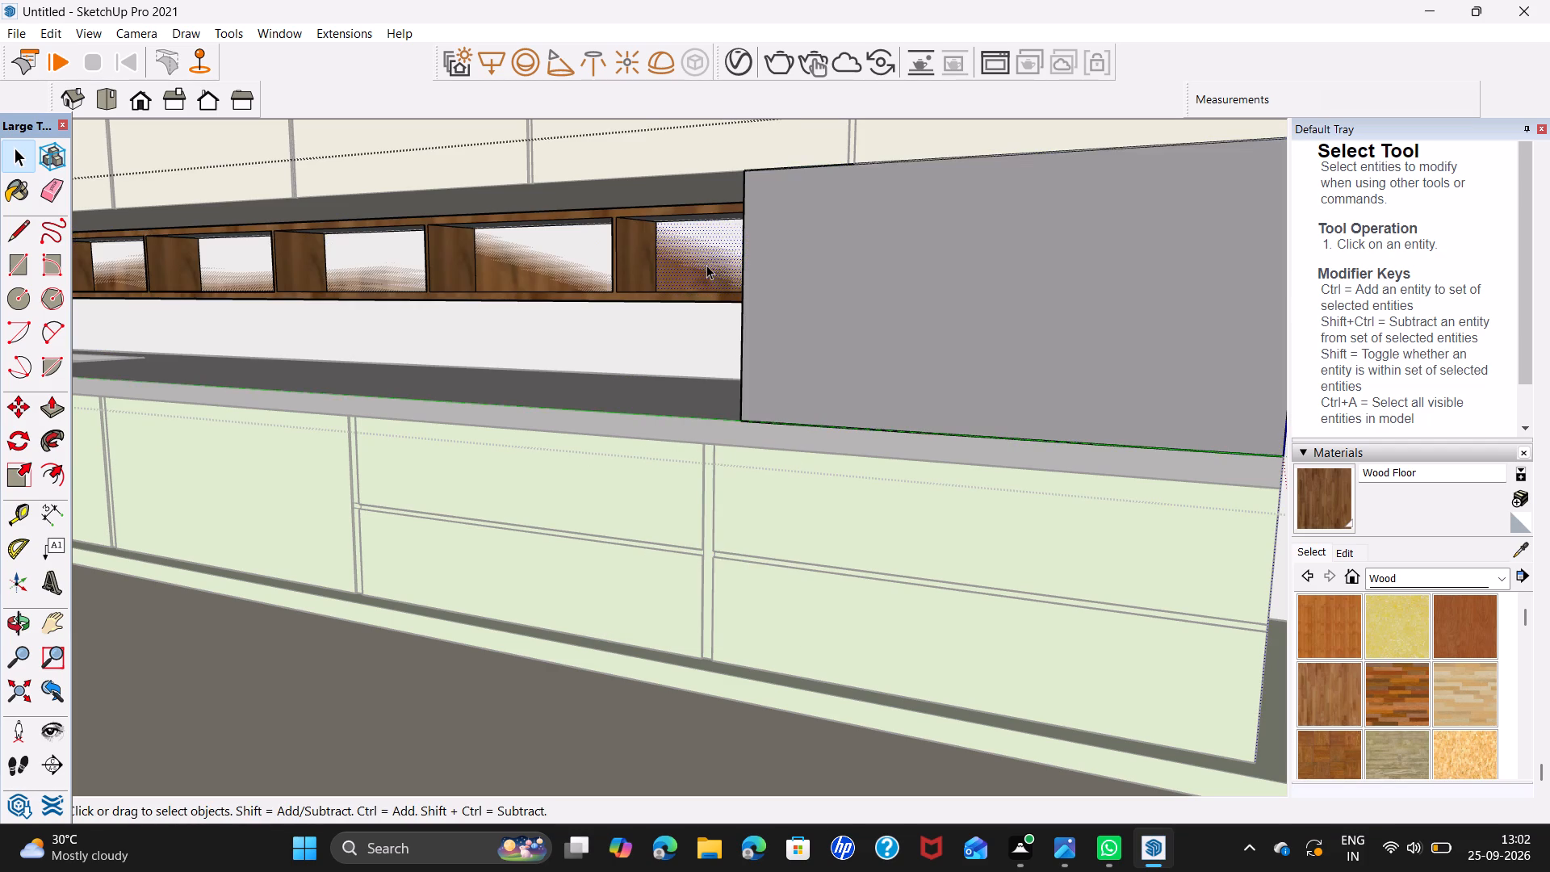
right_click(703, 266)
click(806, 451)
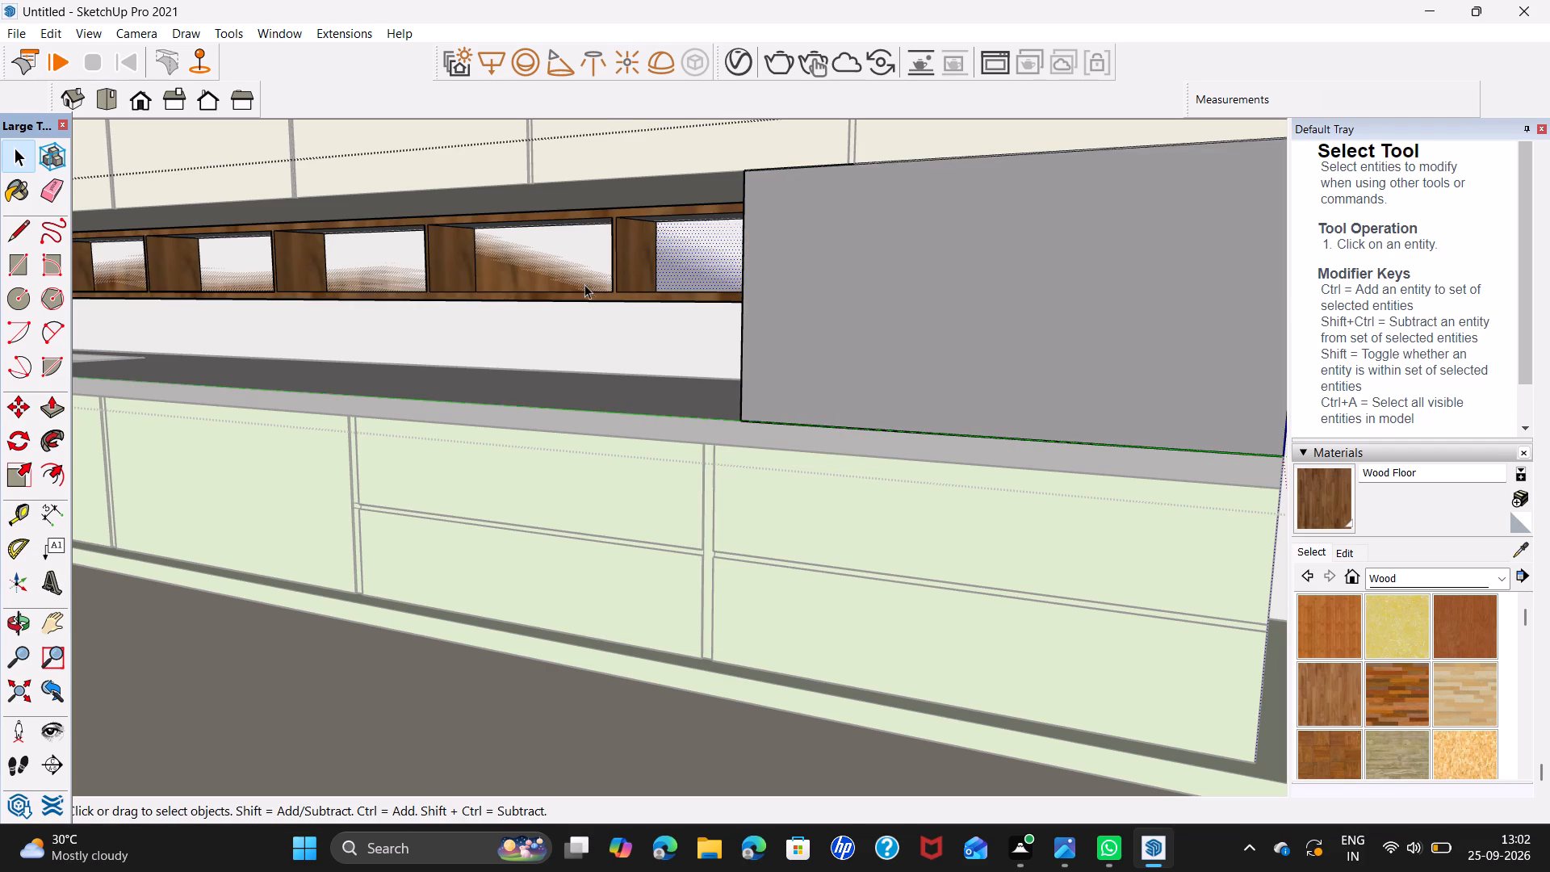
right_click(572, 268)
click(670, 460)
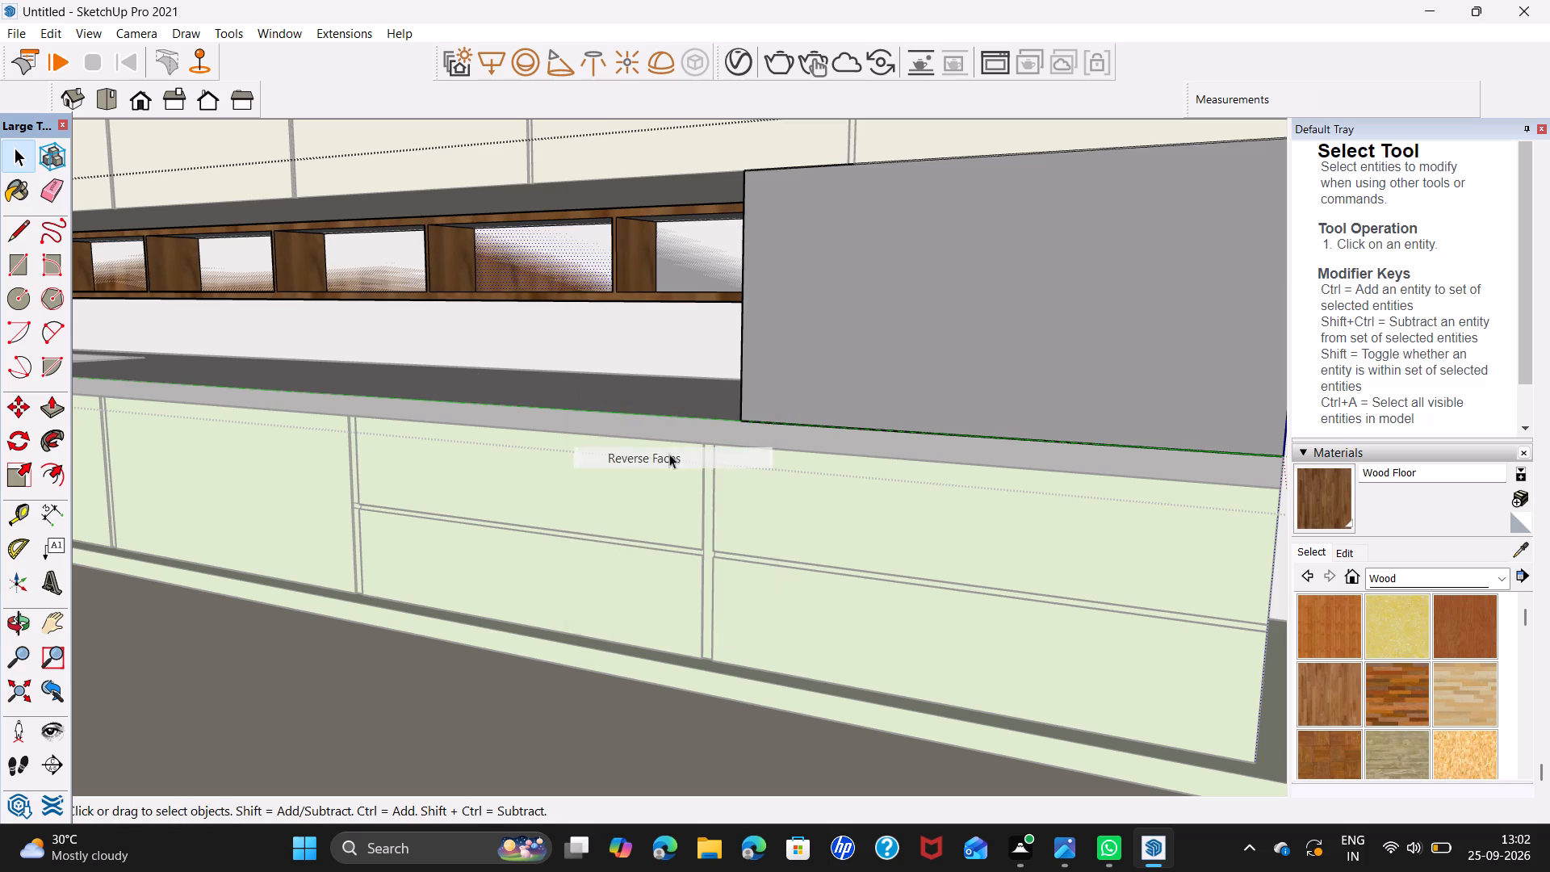
right_click(392, 275)
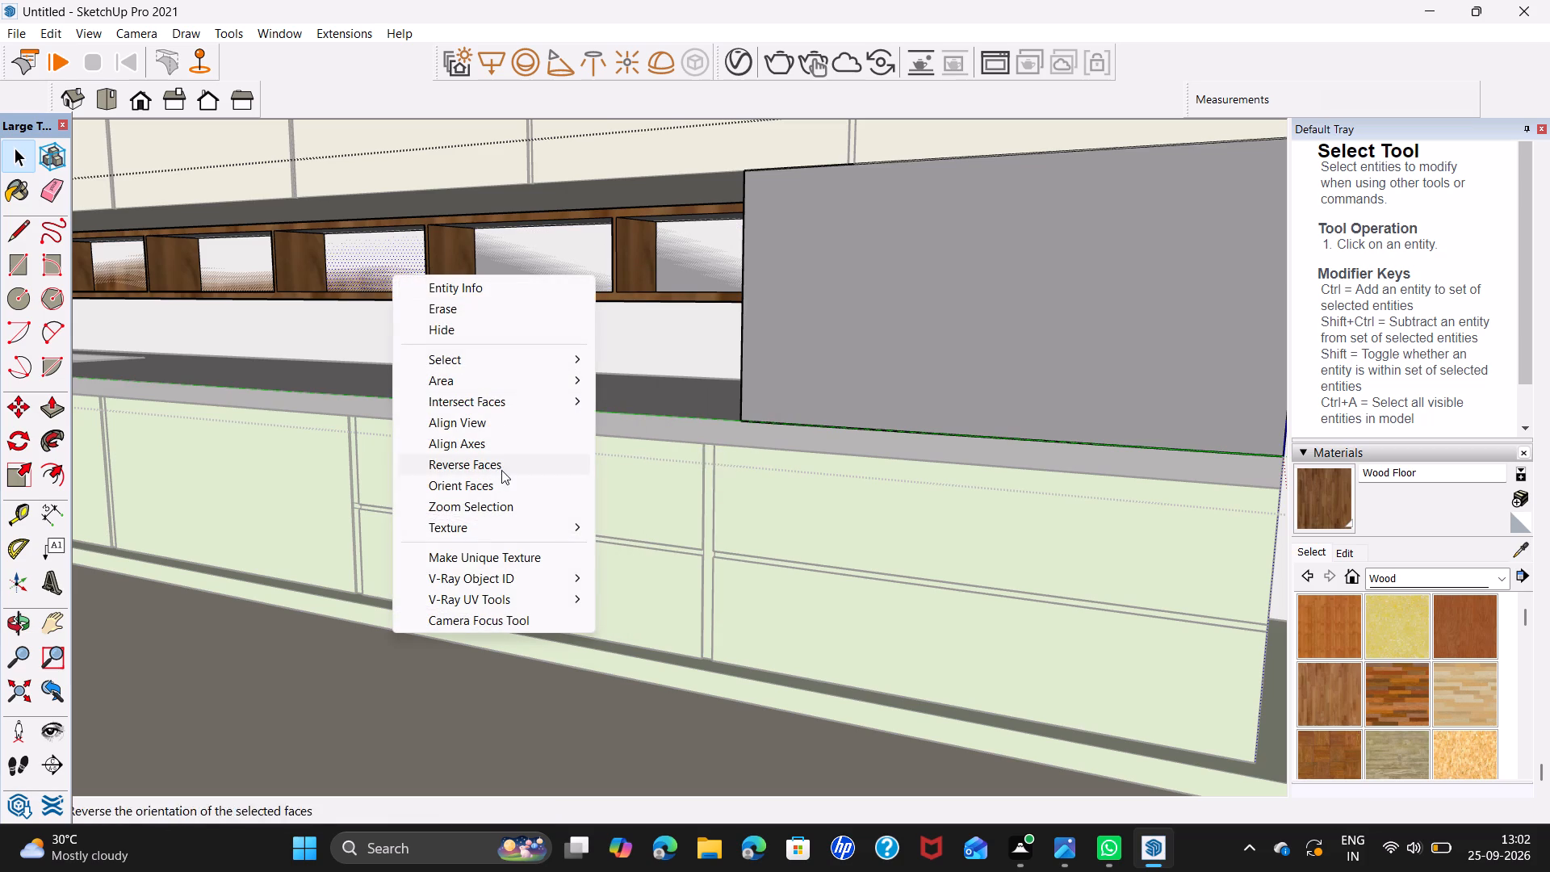
click(517, 472)
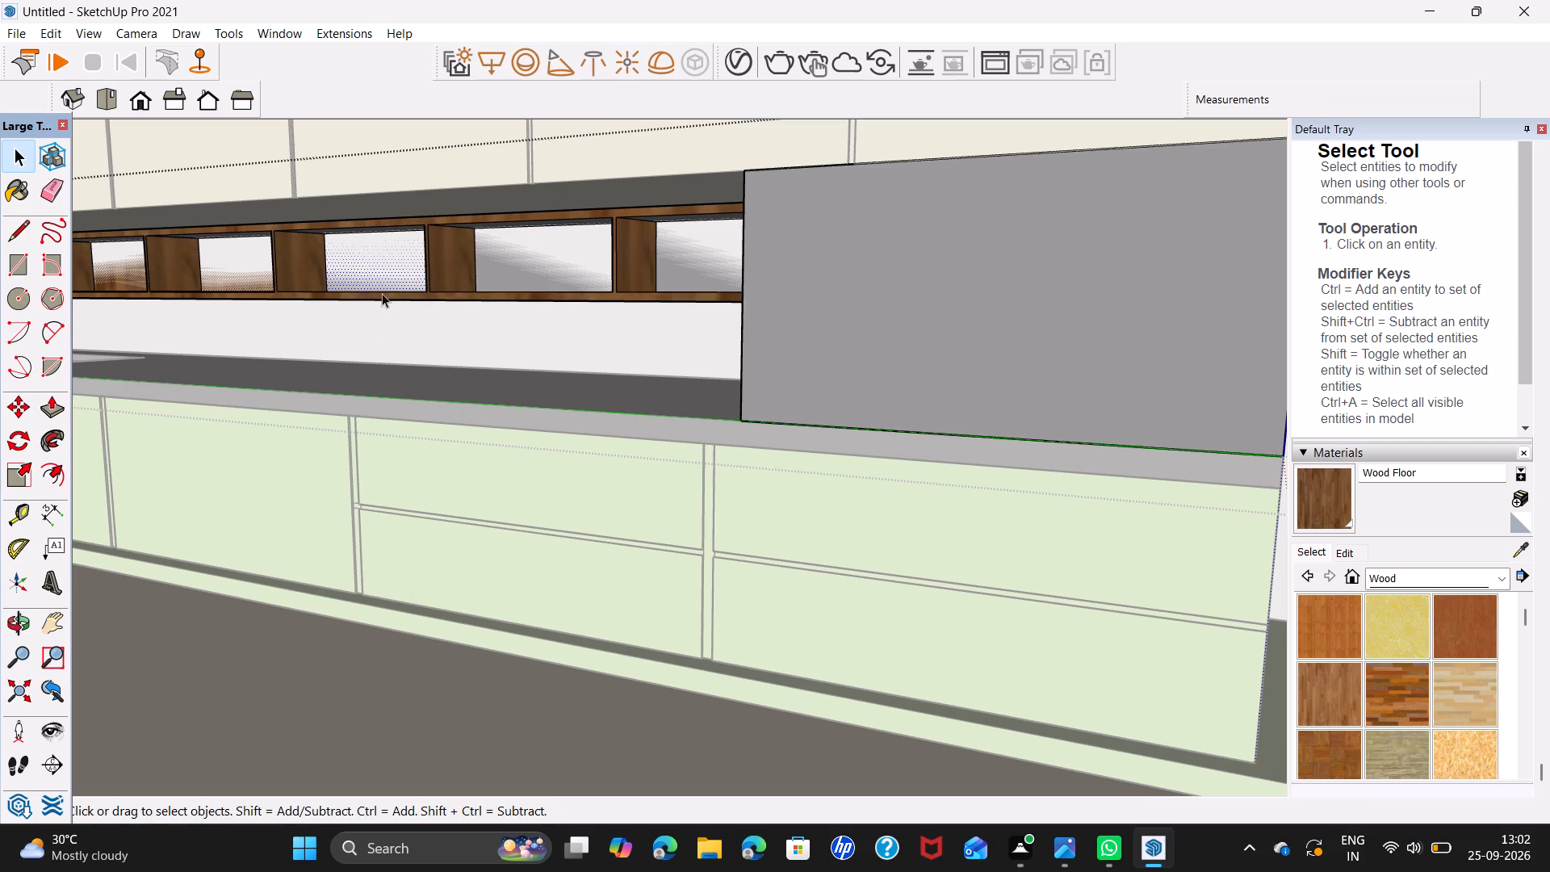
Reverse the back faces of the four remaining shelf compartments and leave the group.
shift+middle_drag(396, 283, 799, 344)
right_click(641, 320)
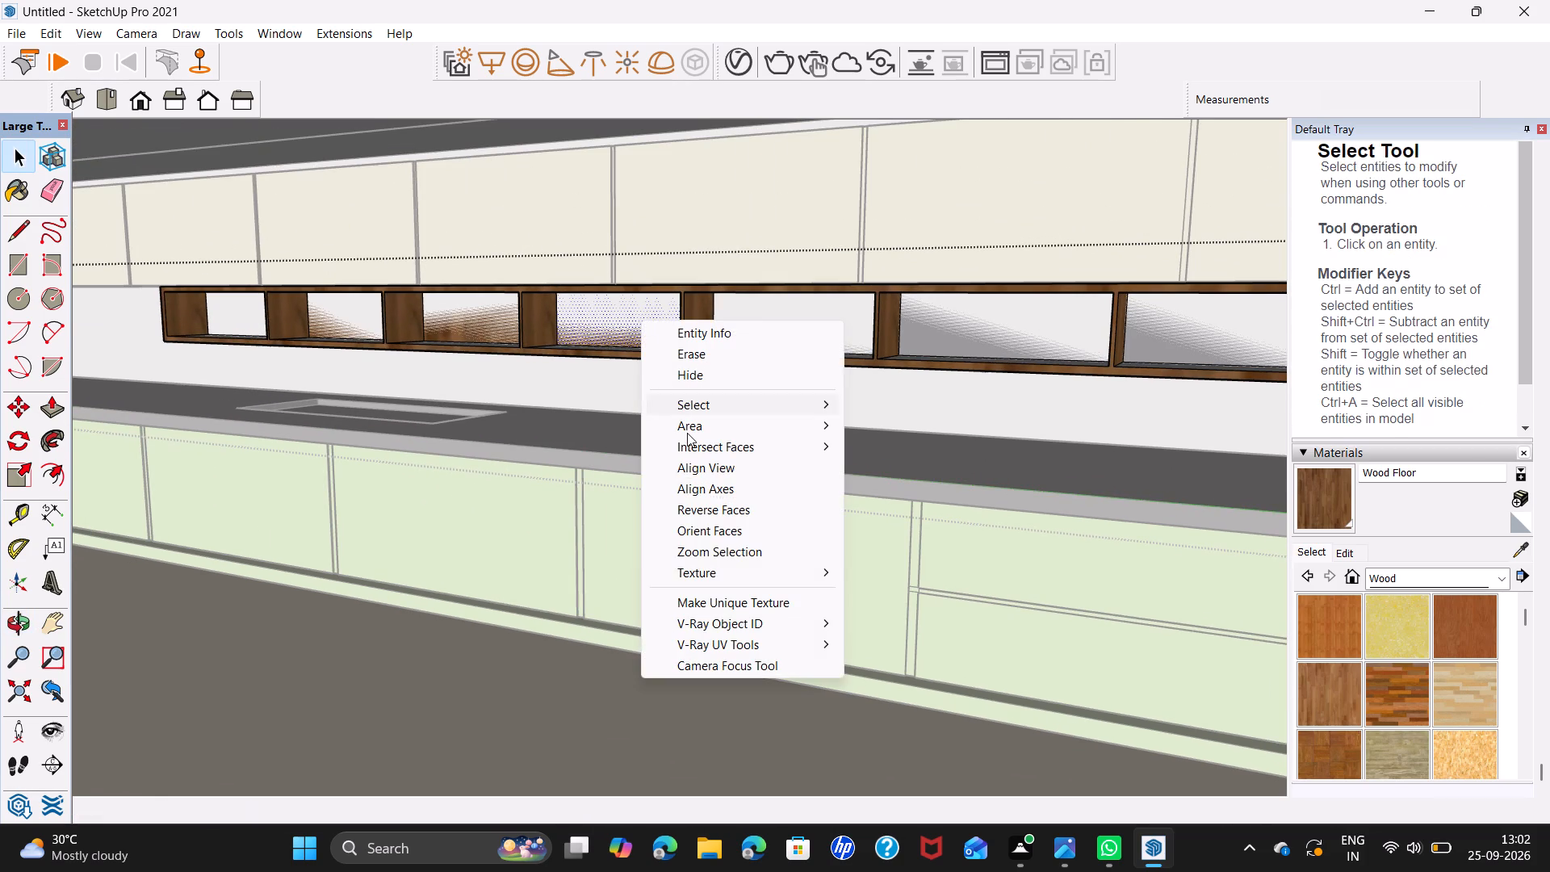
click(735, 510)
right_click(478, 321)
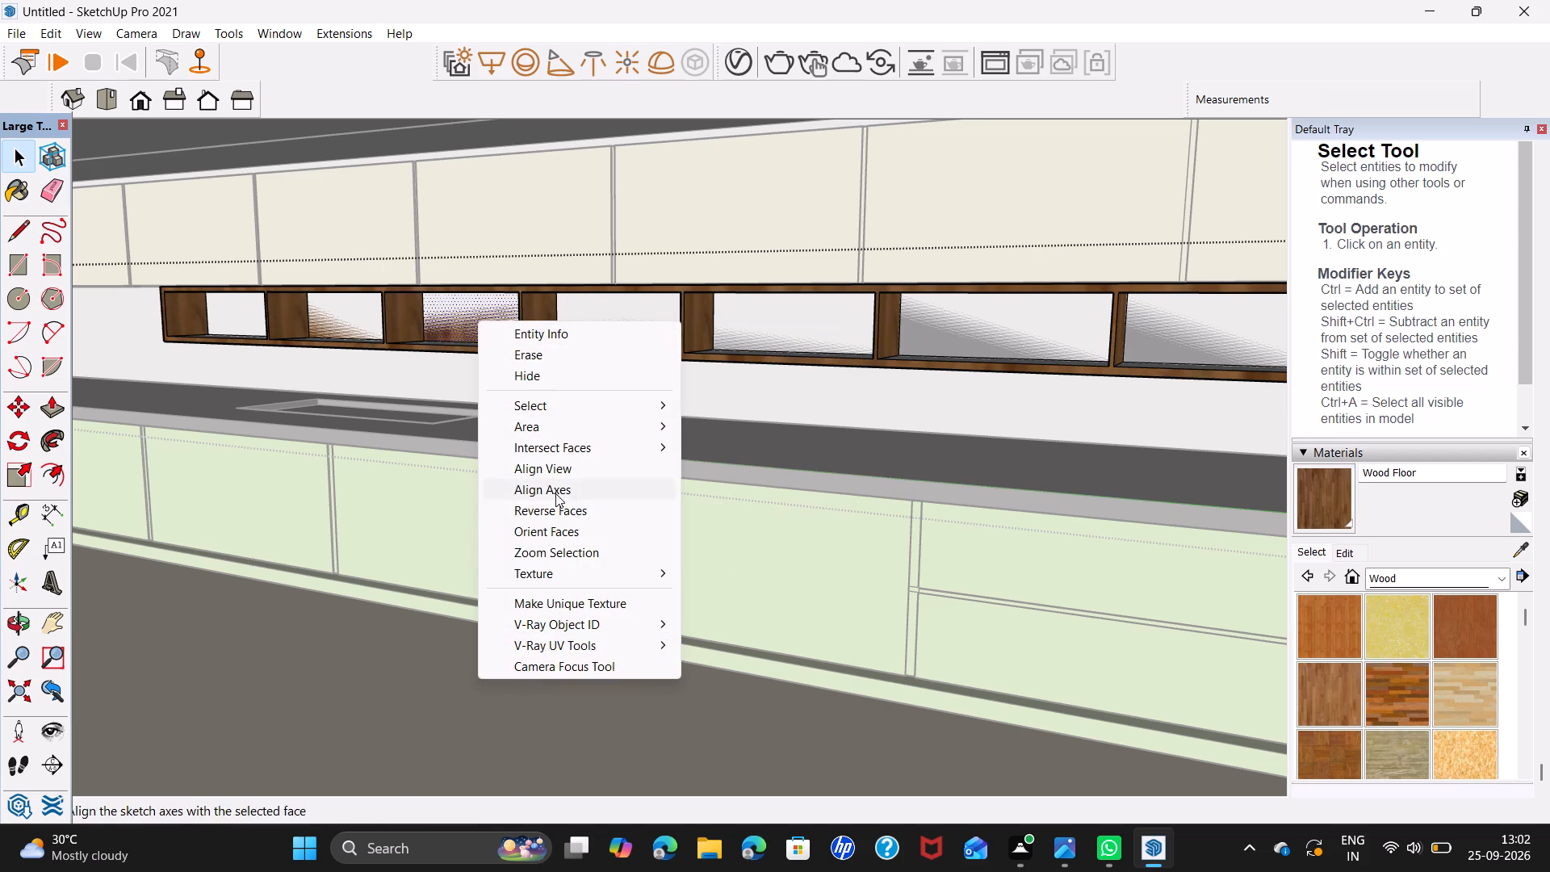
click(595, 507)
right_click(357, 320)
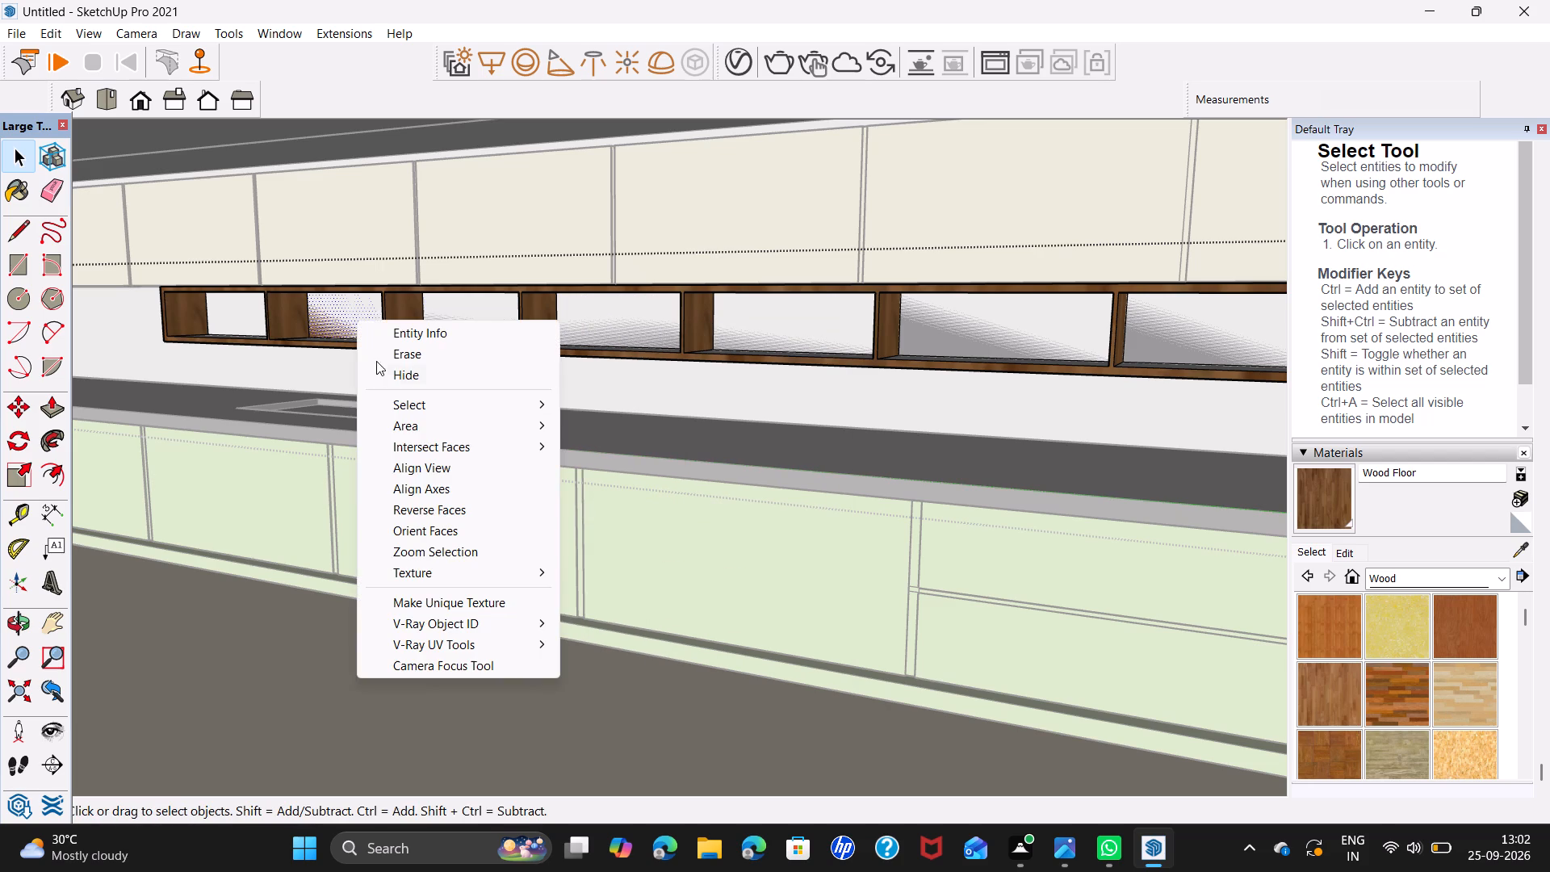
click(451, 513)
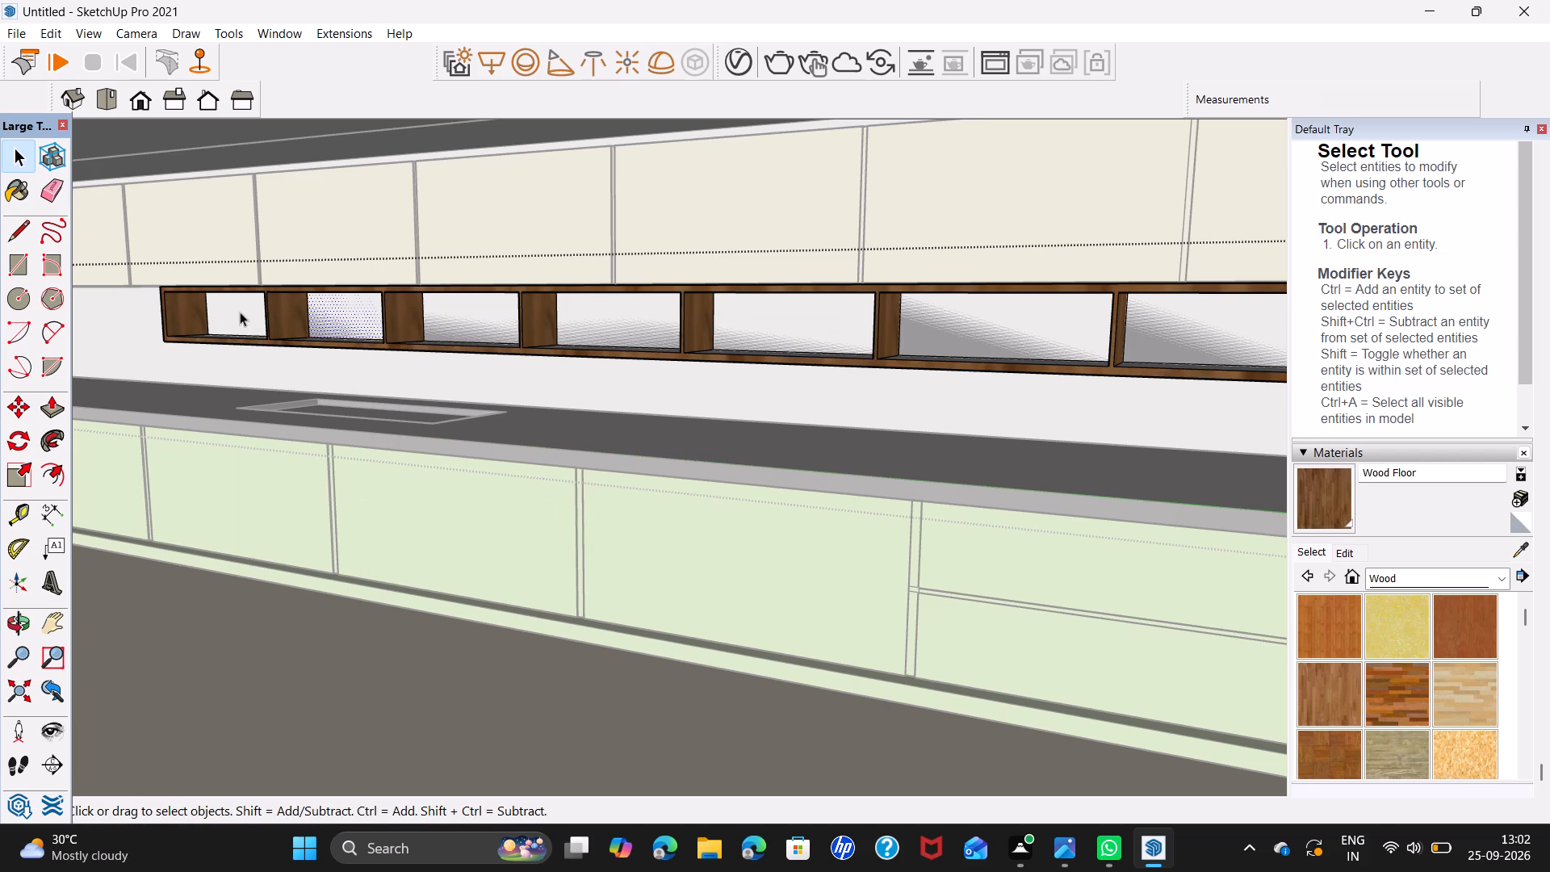
right_click(240, 312)
click(341, 507)
scroll(633, 534, down, 5)
scroll(766, 606, down, 6)
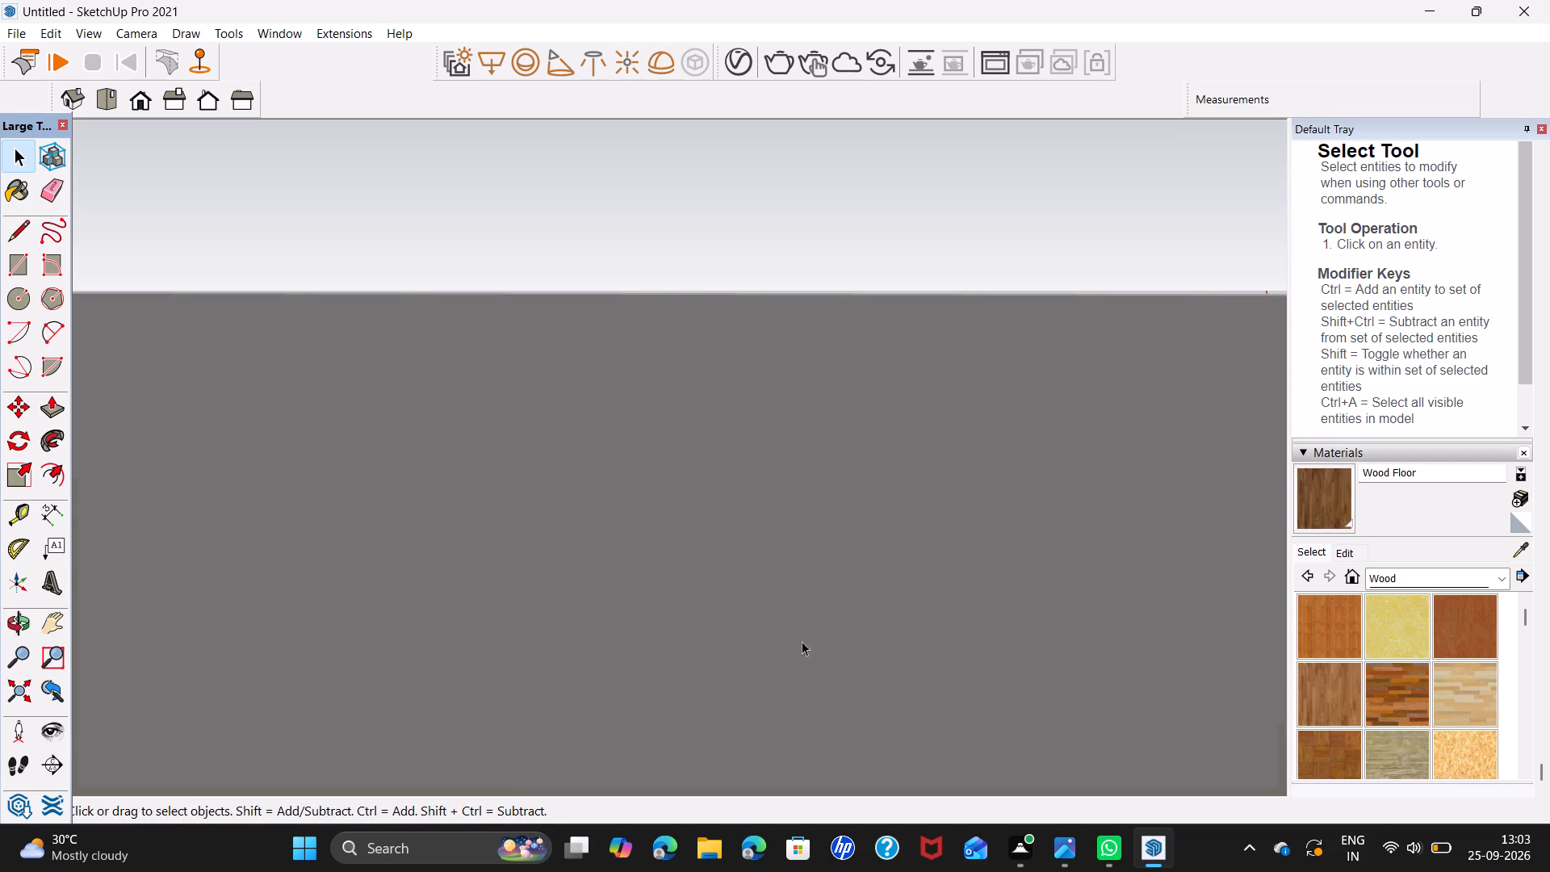
click(721, 236)
Draw a rectangle about 1' 8" by 5' 2 3/8" across the first compartment opening of the open shelves on the opposite wall.
middle_drag(827, 656, 718, 488)
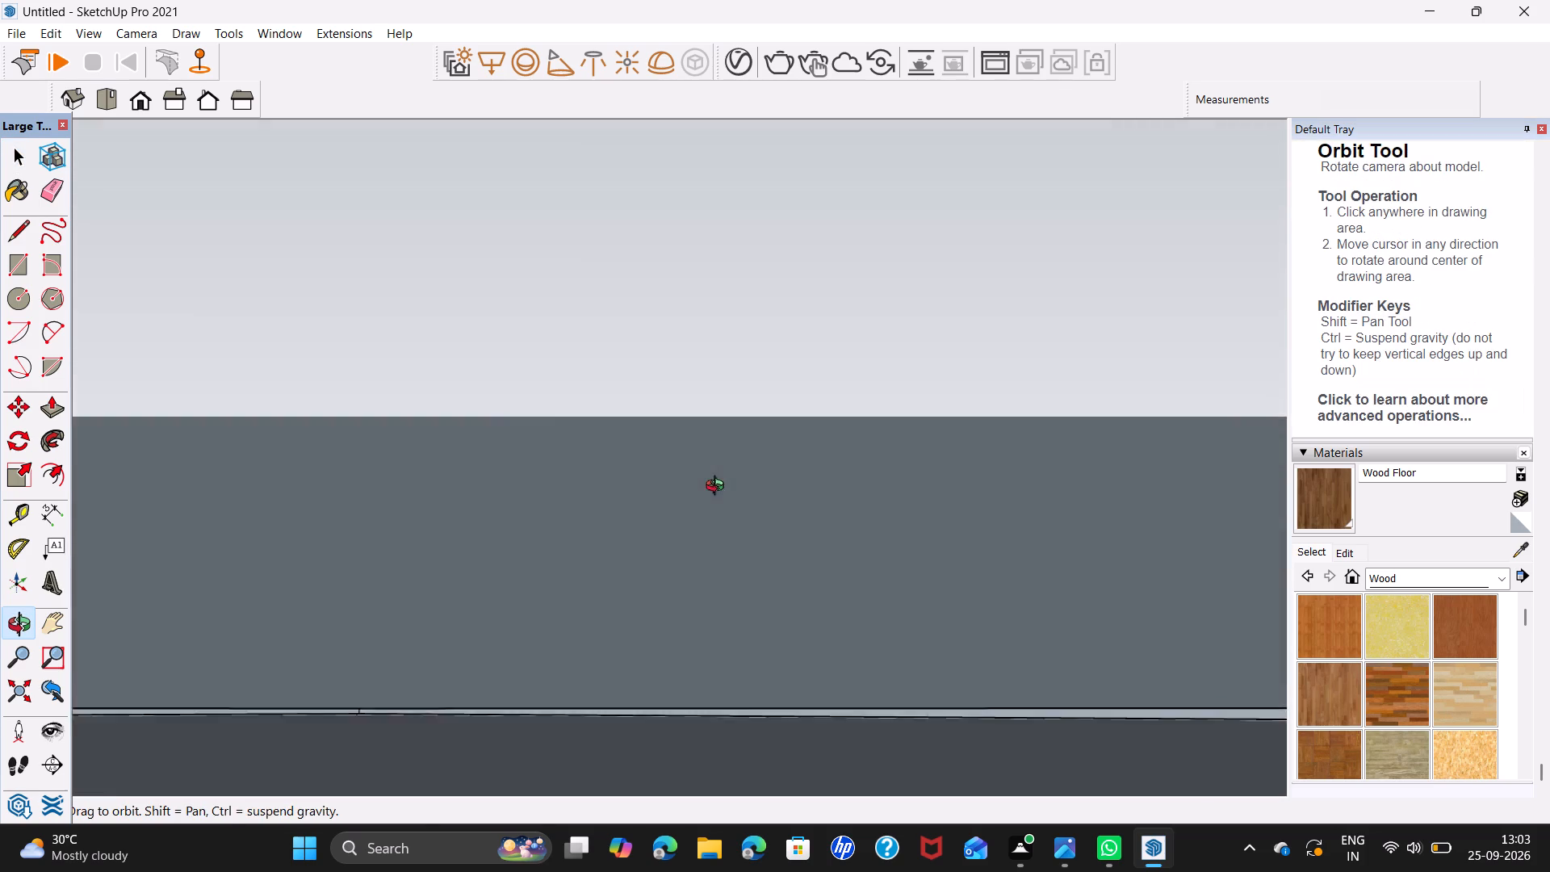
middle_drag(718, 488, 714, 486)
click(19, 686)
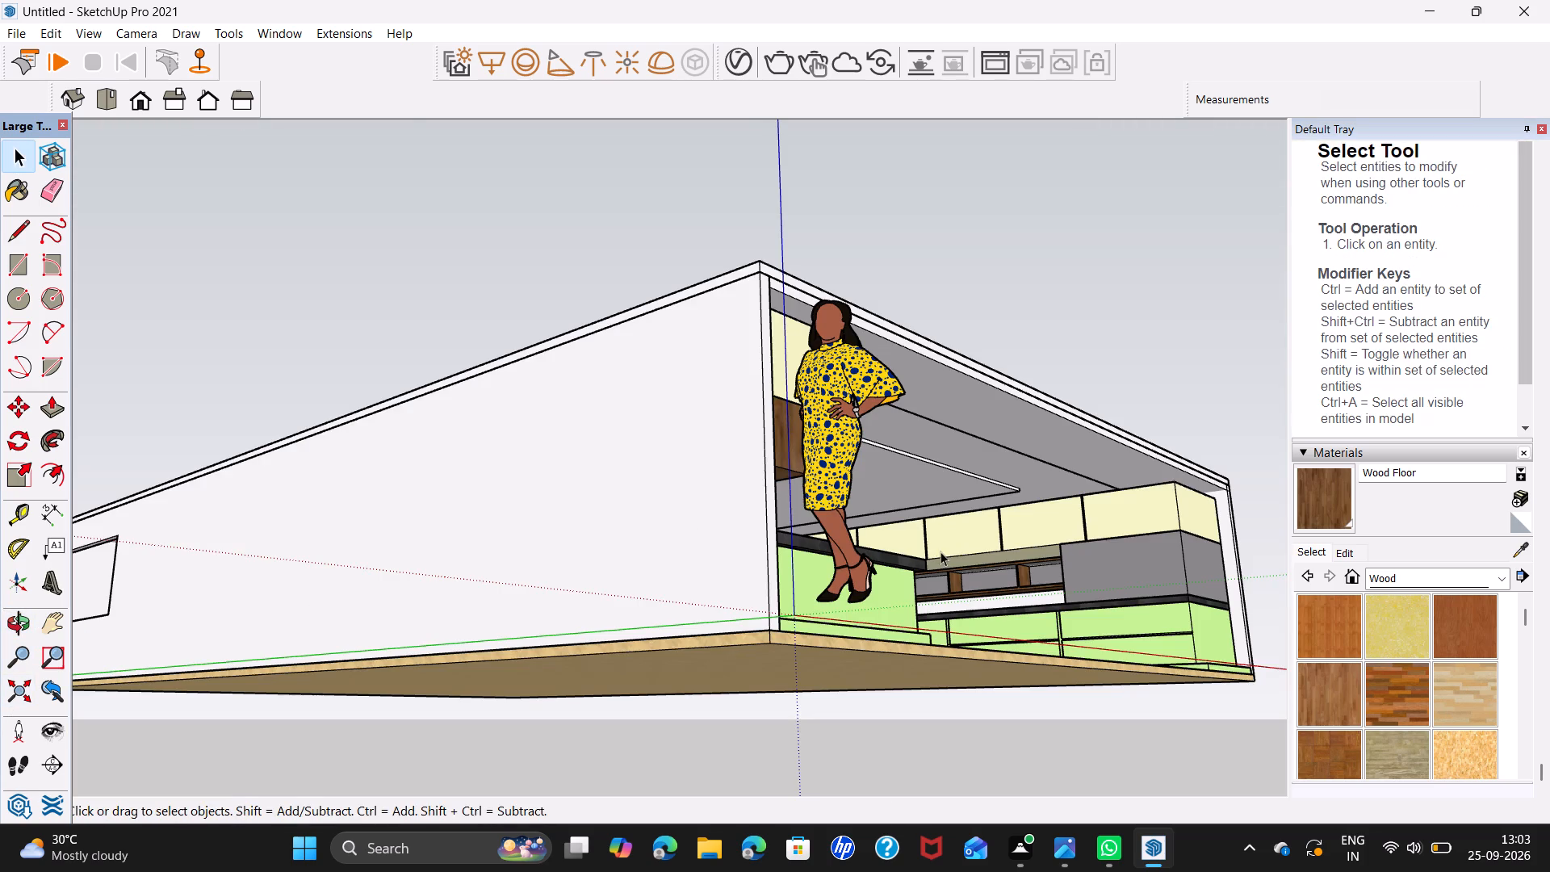
middle_drag(942, 551, 511, 599)
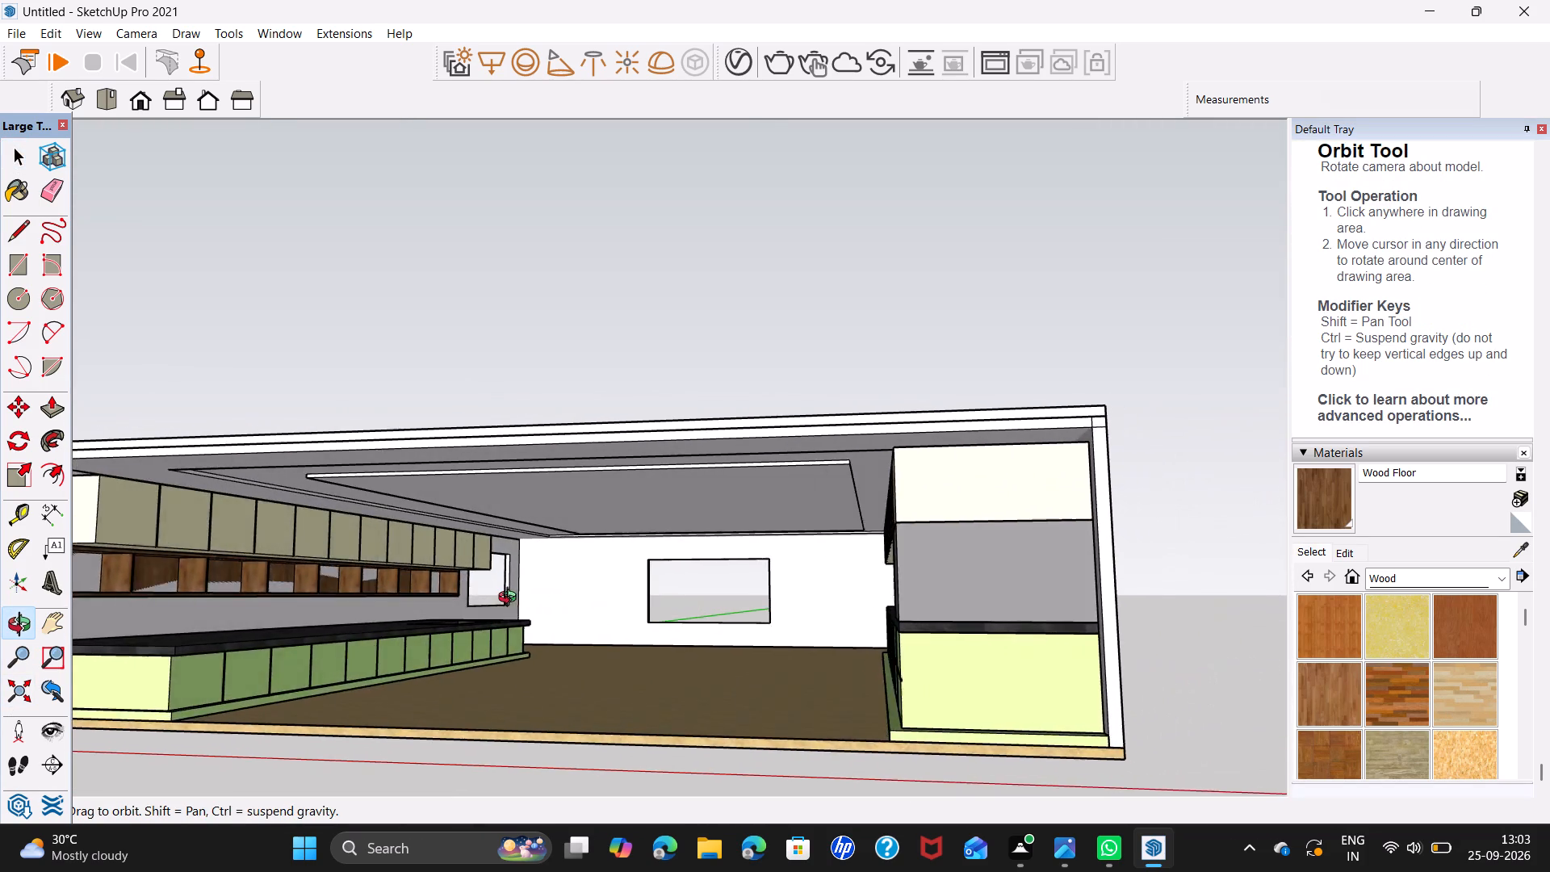
middle_drag(511, 599, 704, 584)
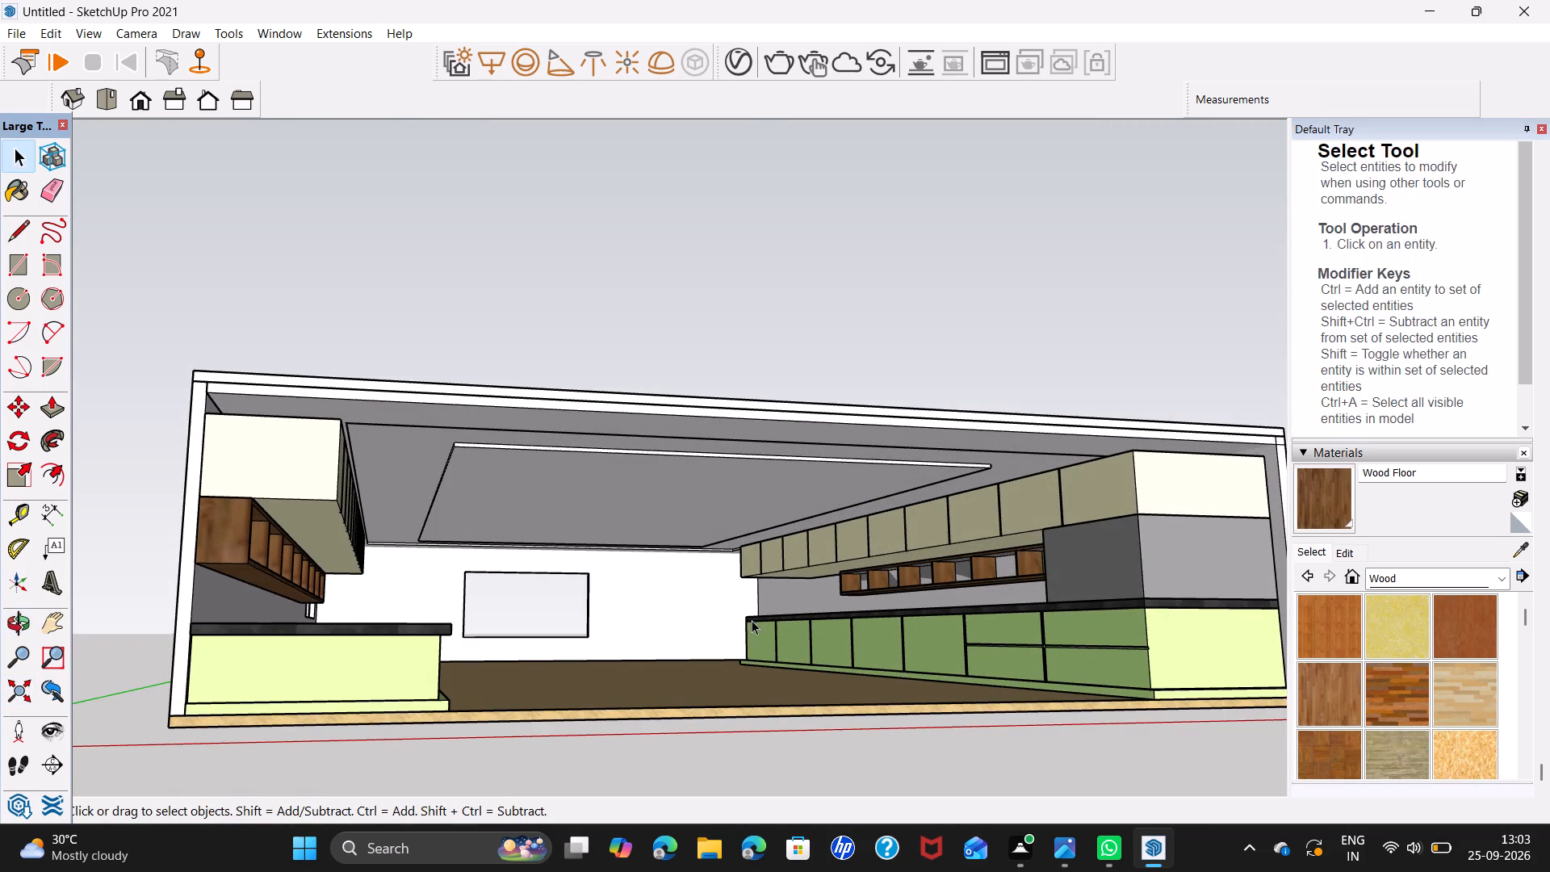
middle_drag(776, 640, 607, 668)
scroll(776, 640, down, 1)
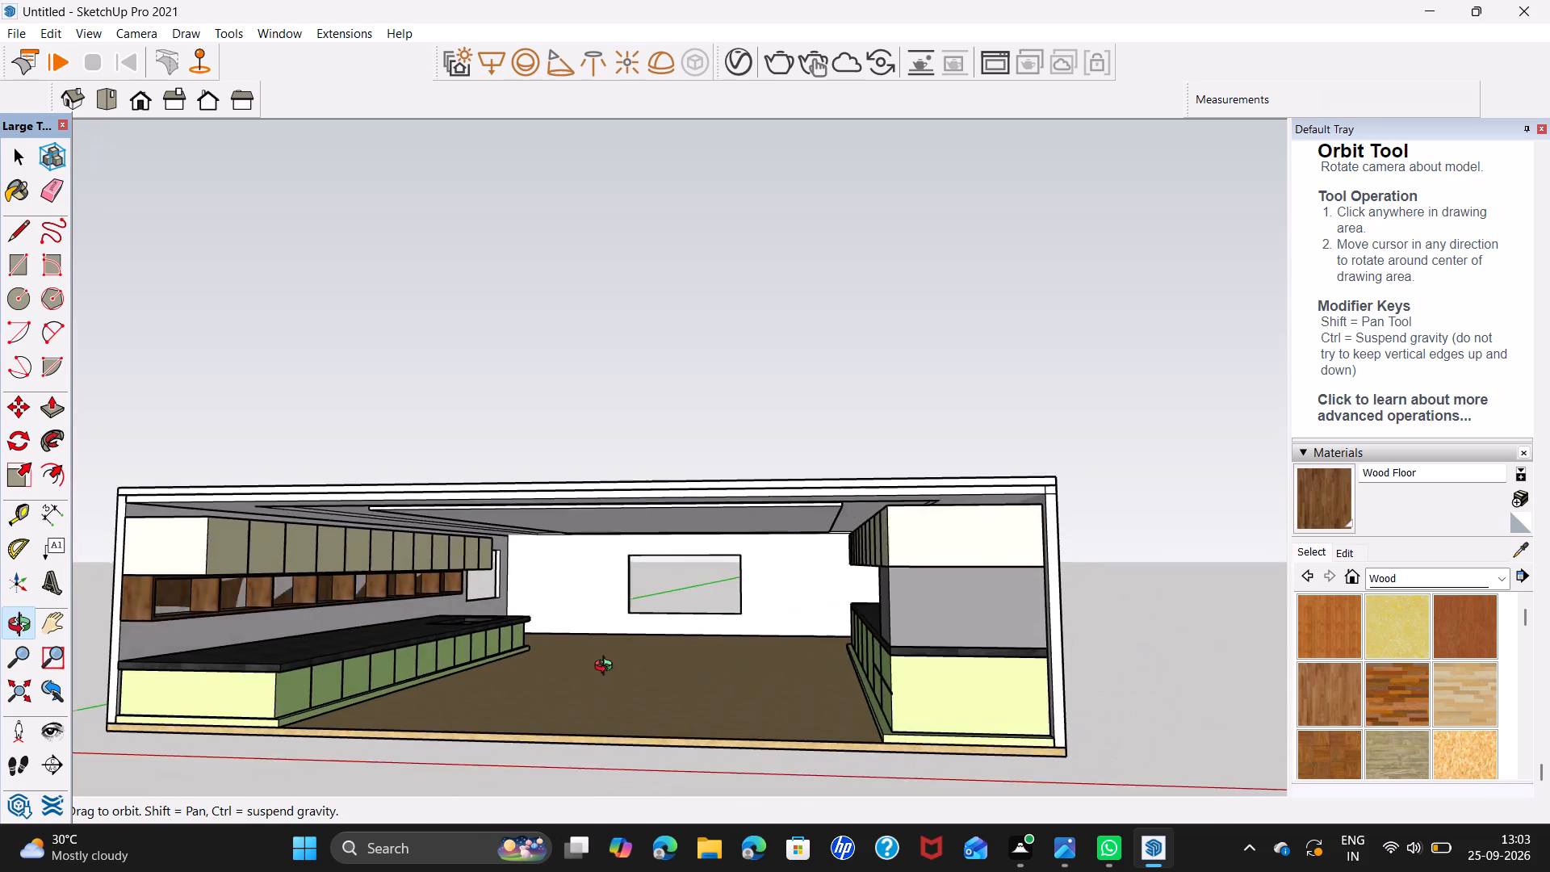
middle_drag(607, 668, 601, 661)
scroll(281, 622, up, 6)
shift+middle_drag(351, 631, 622, 575)
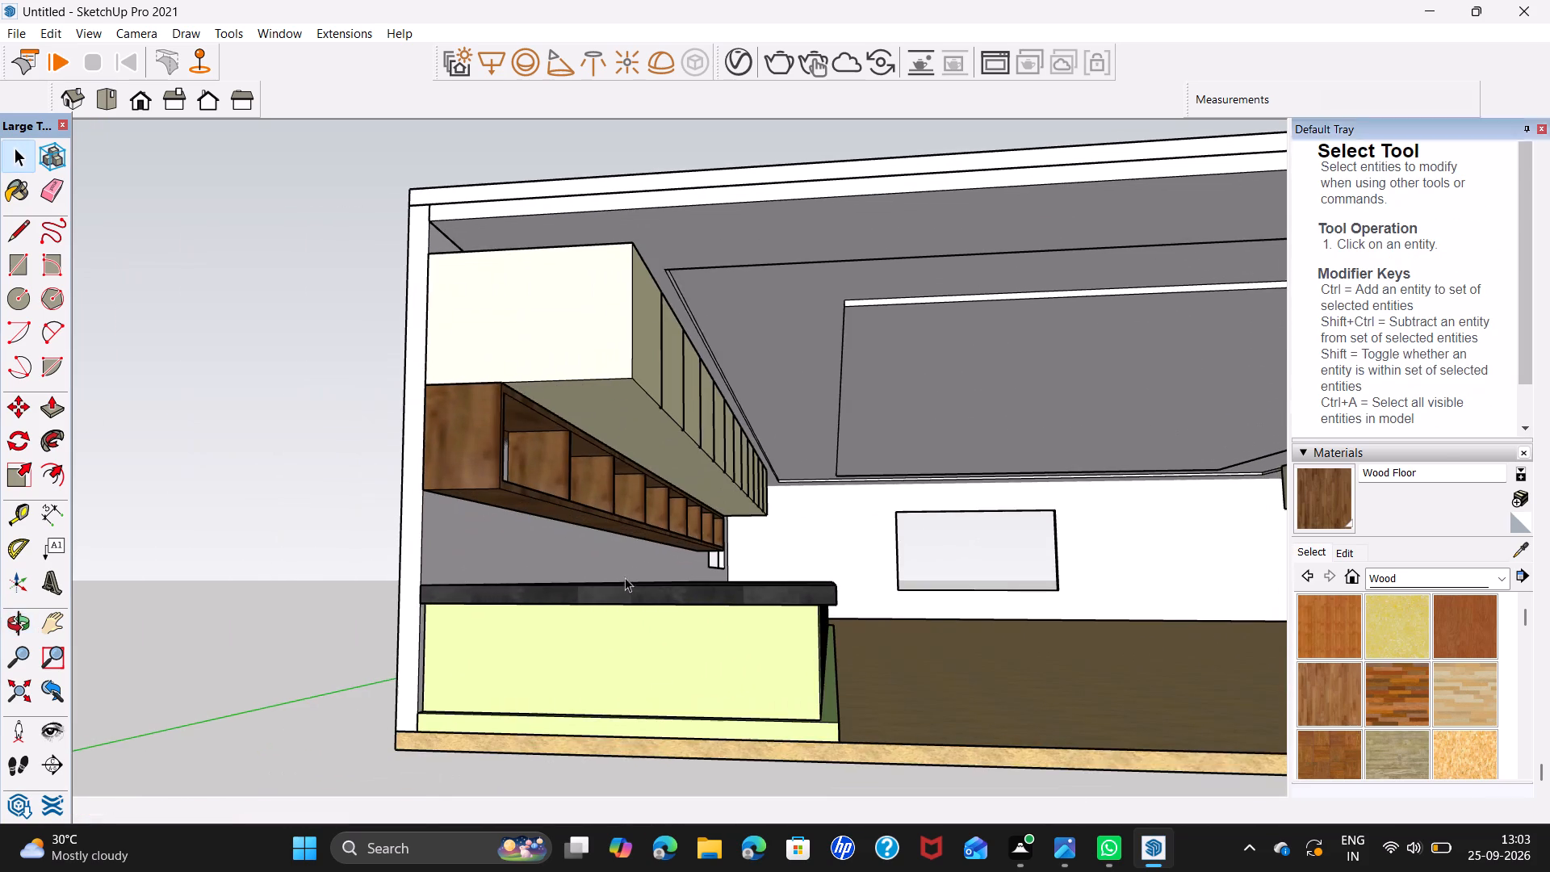
middle_drag(708, 690, 353, 729)
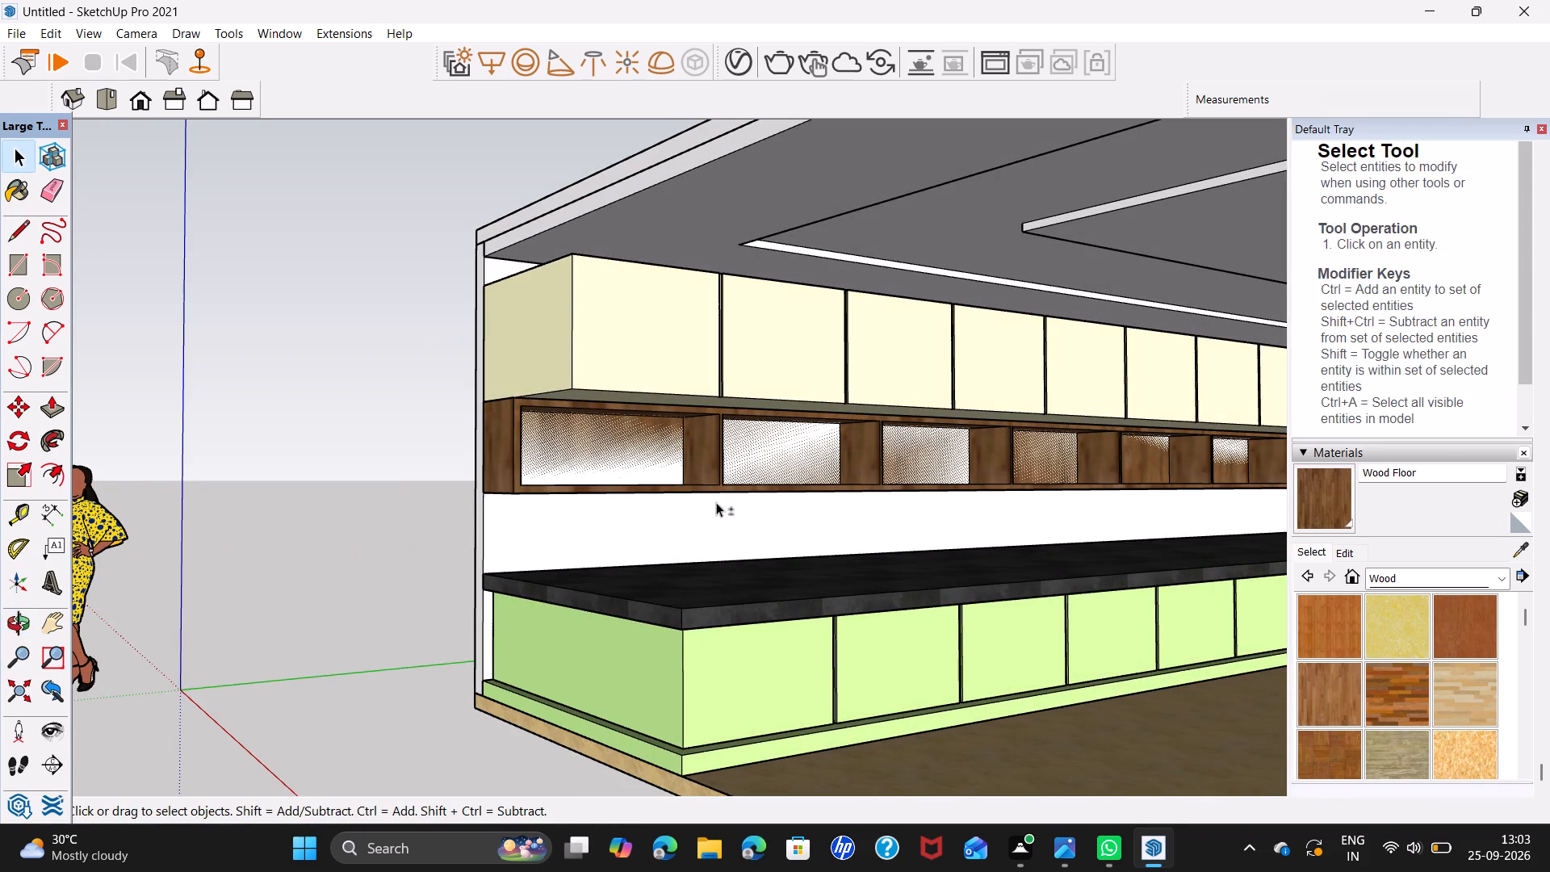
shift+middle_drag(716, 502, 537, 544)
scroll(405, 547, up, 3)
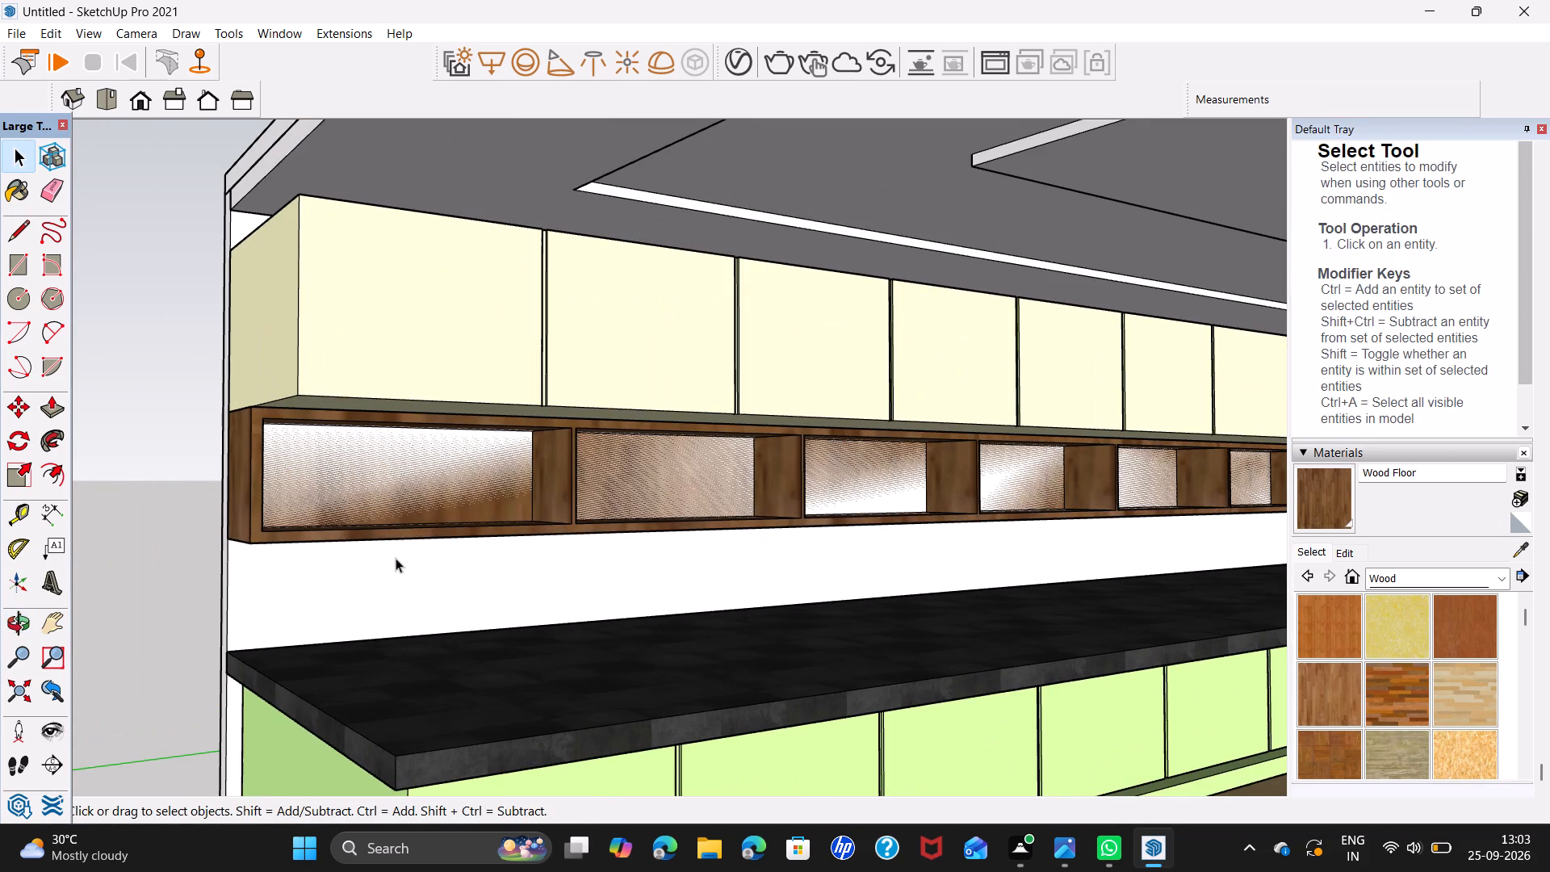
key(r)
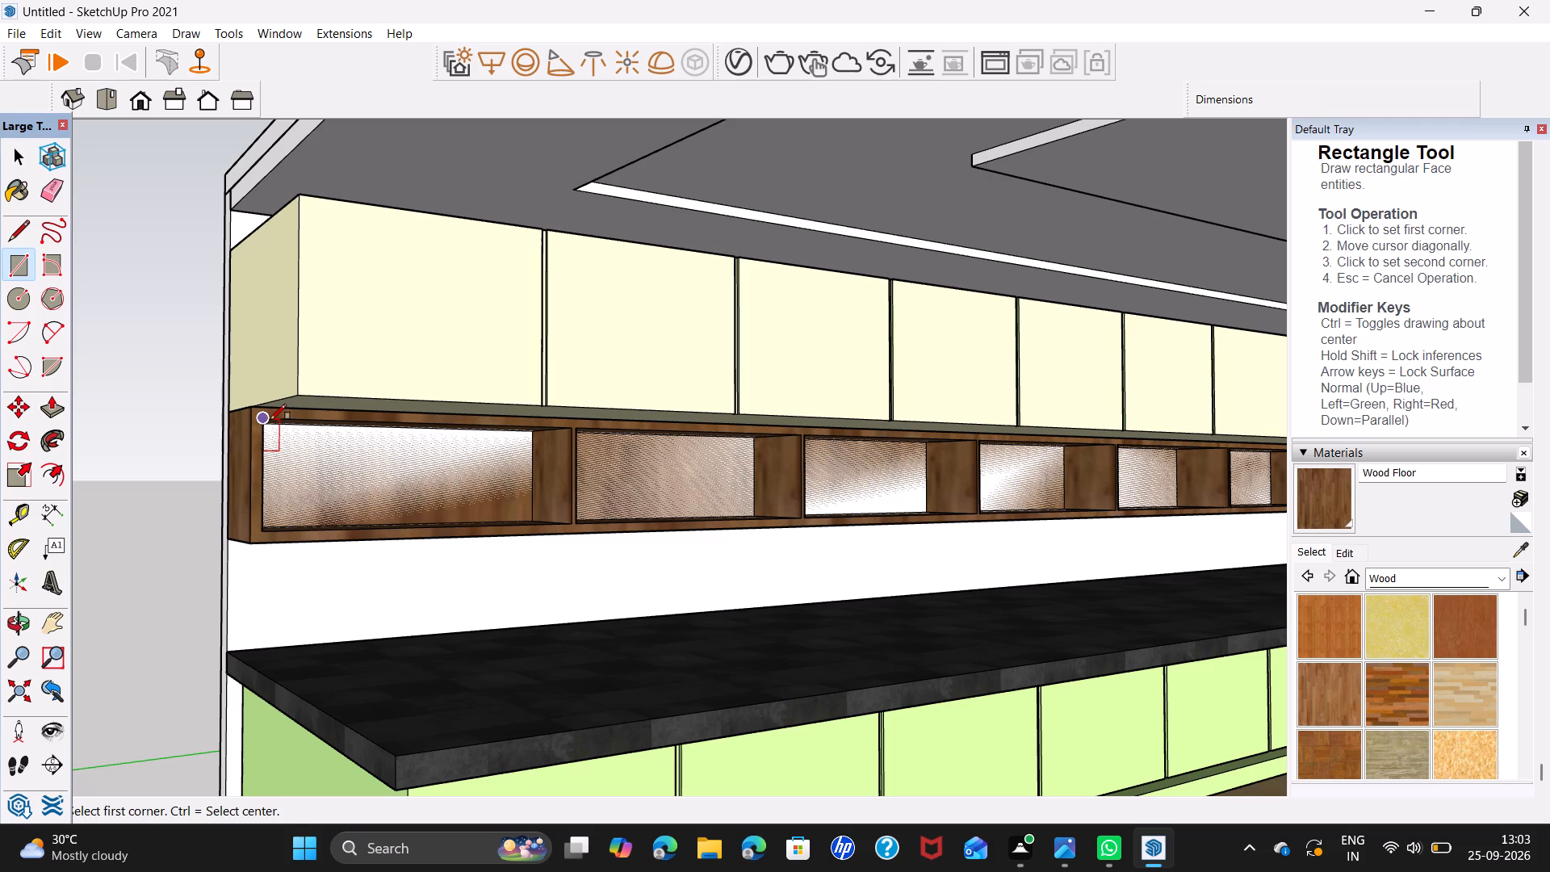
click(270, 420)
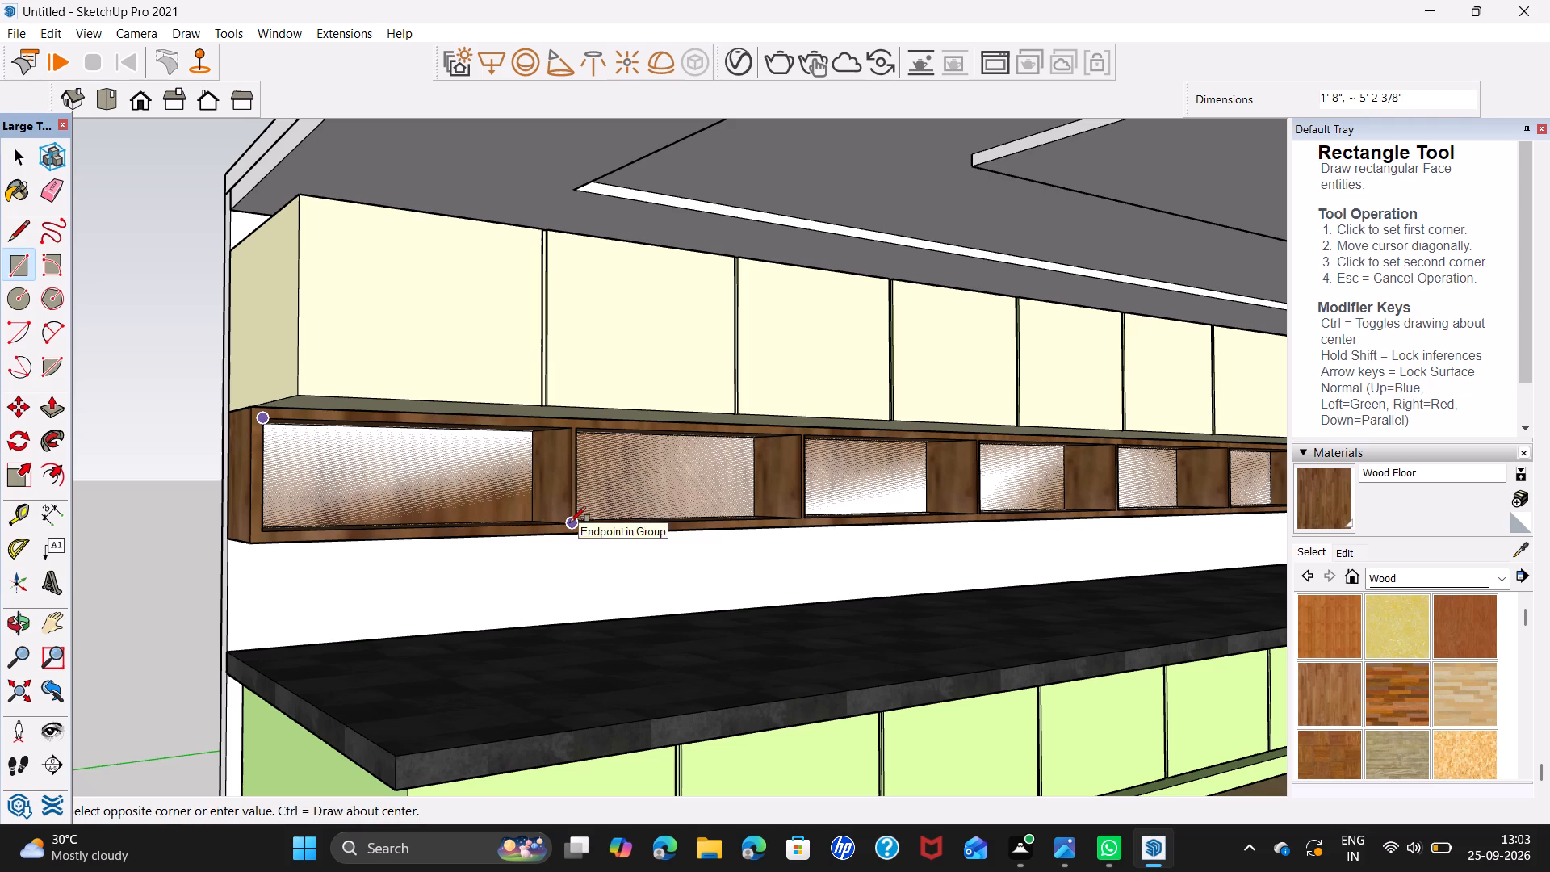
click(570, 522)
middle_drag(798, 533, 647, 564)
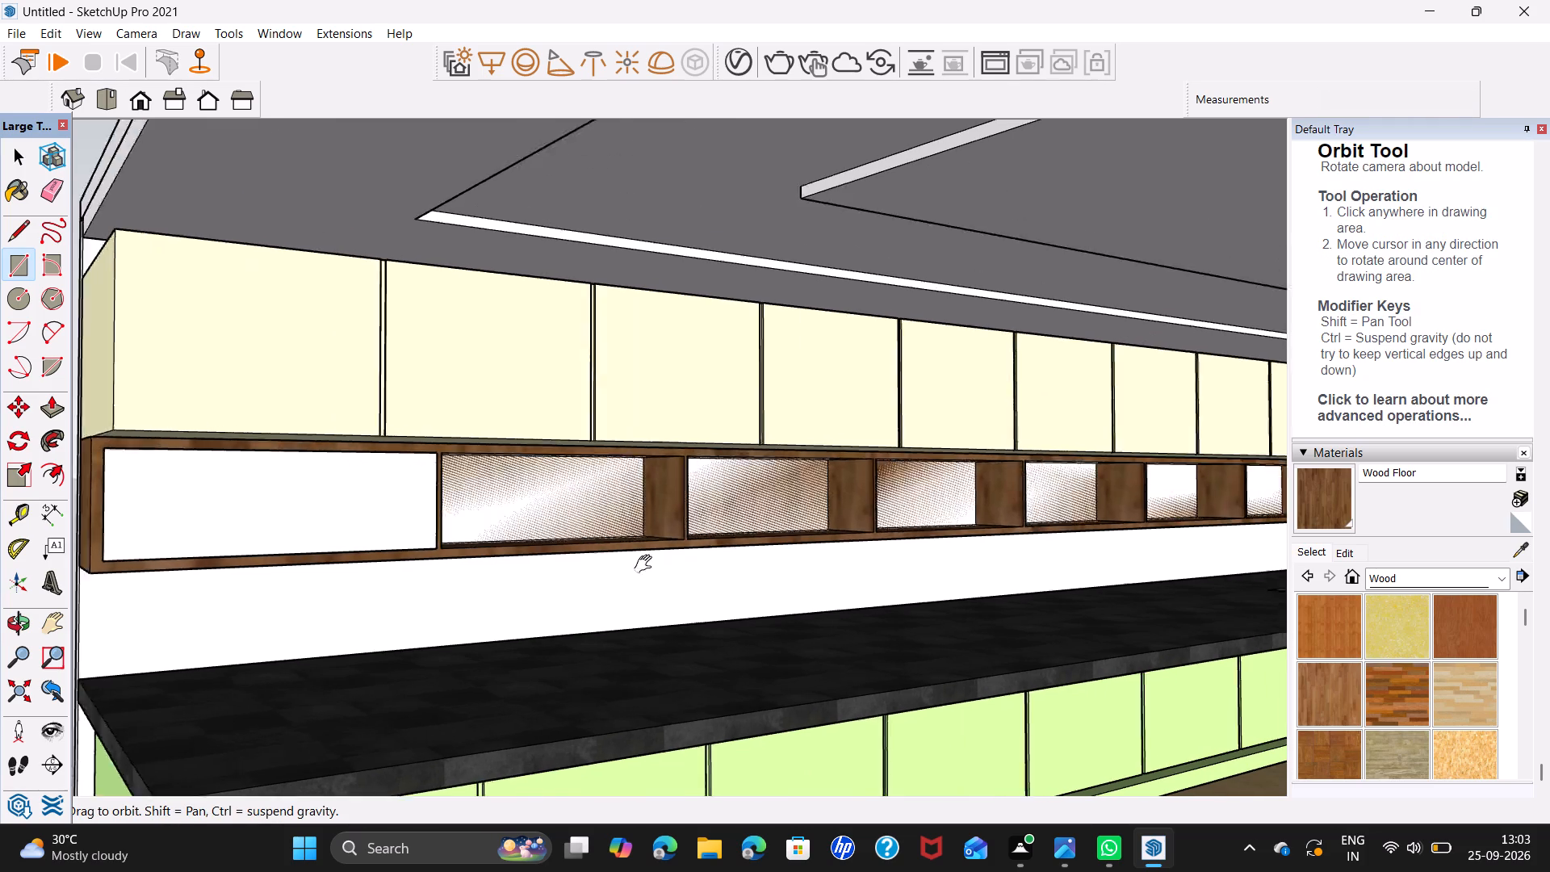
Draw rectangles about 1' 8" by 5' 1 7/8" across the second and third compartment openings of the same shelf run.
middle_drag(647, 564, 531, 596)
scroll(240, 518, up, 5)
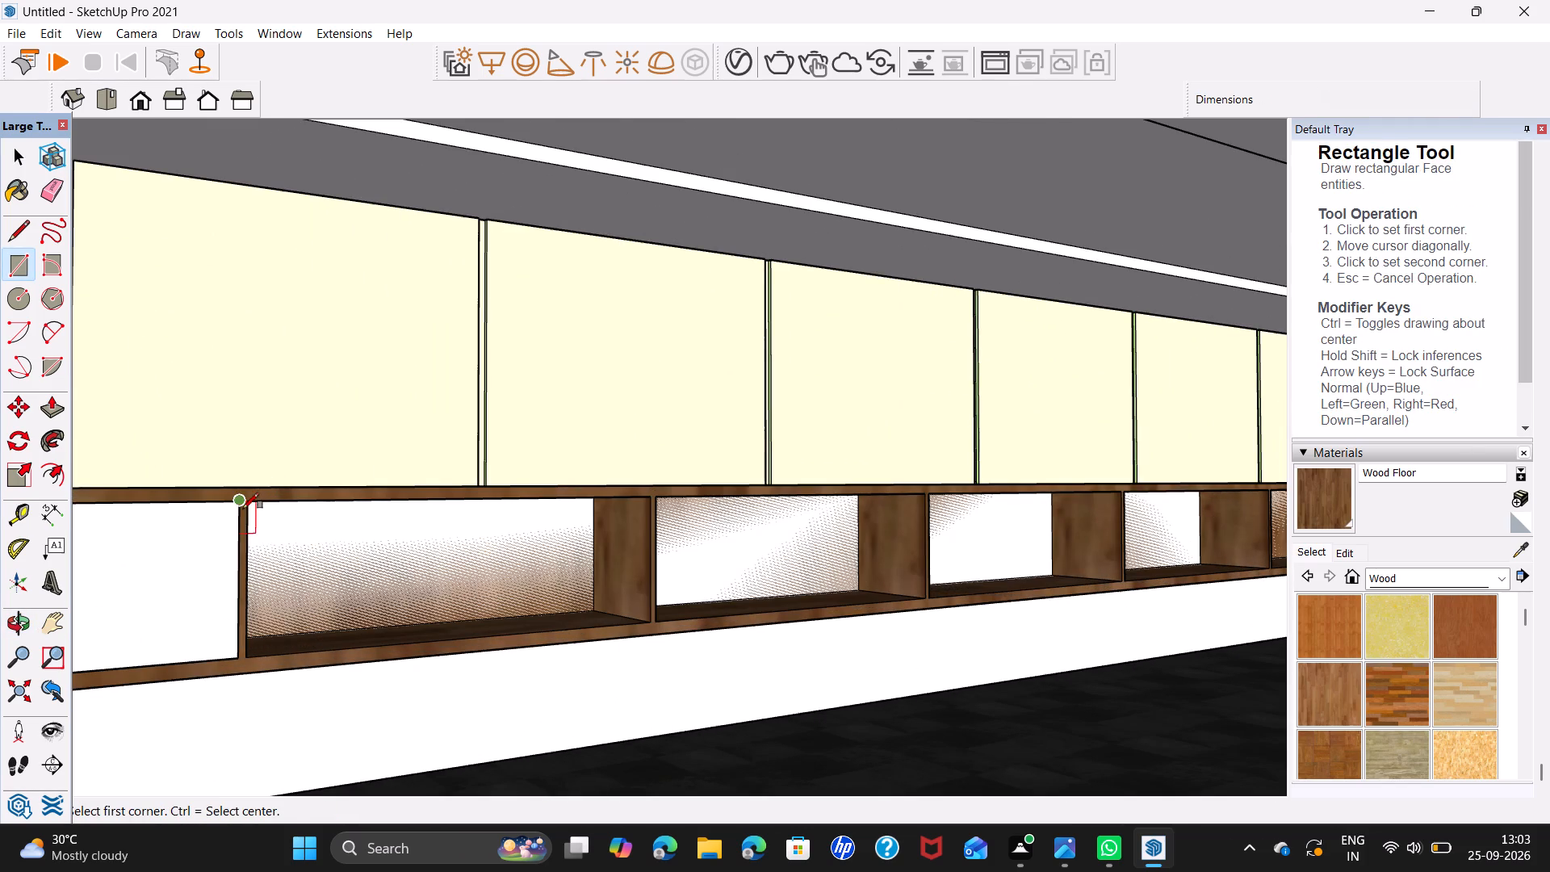
click(253, 506)
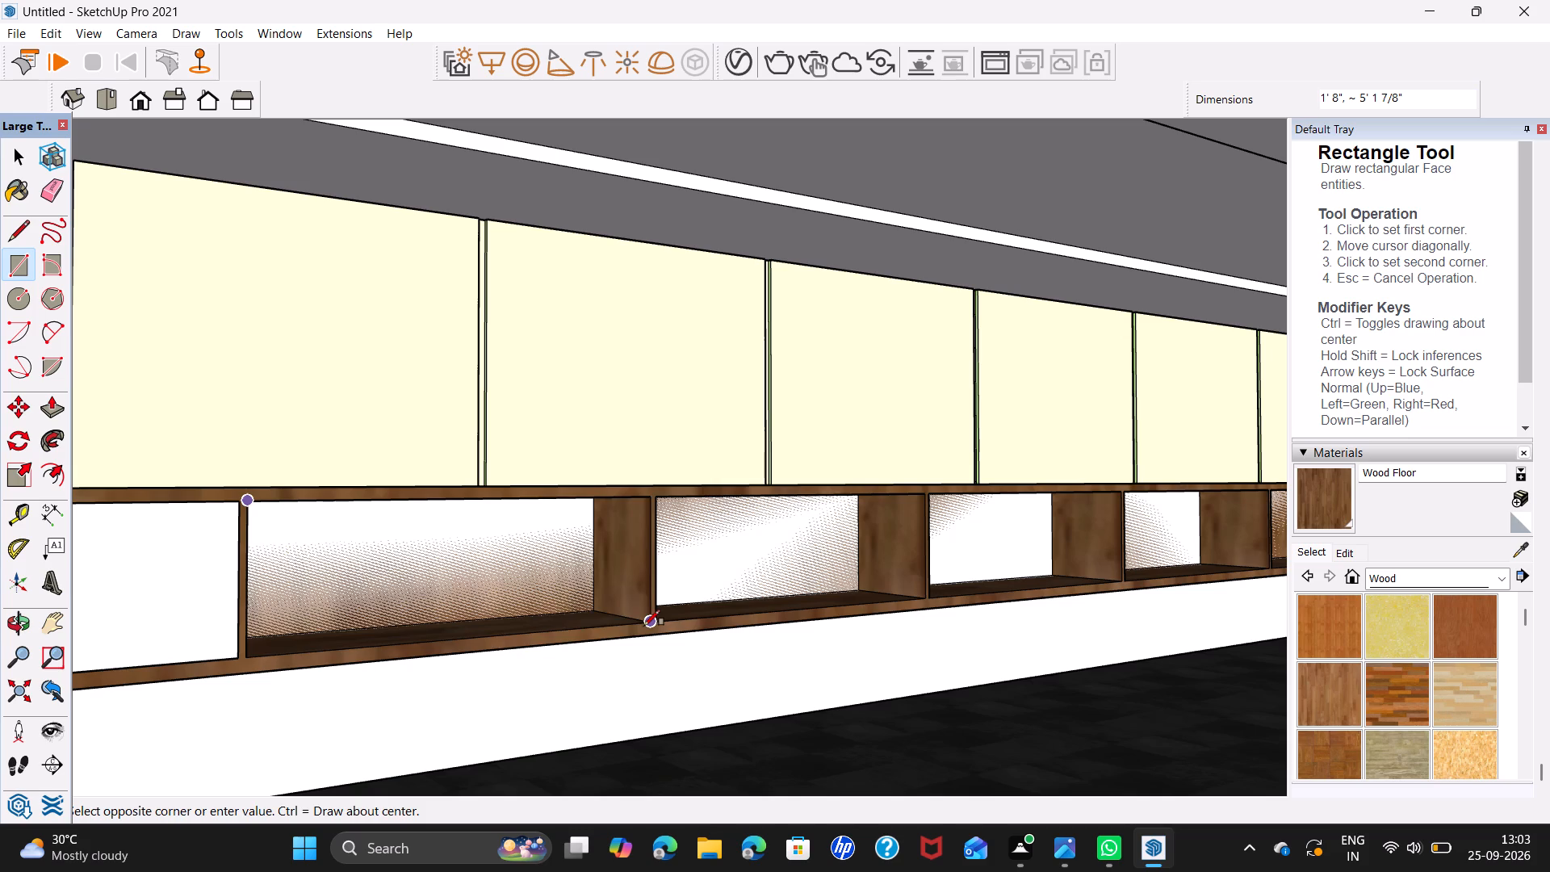
click(644, 626)
shift+middle_drag(727, 635, 539, 669)
scroll(442, 543, up, 1)
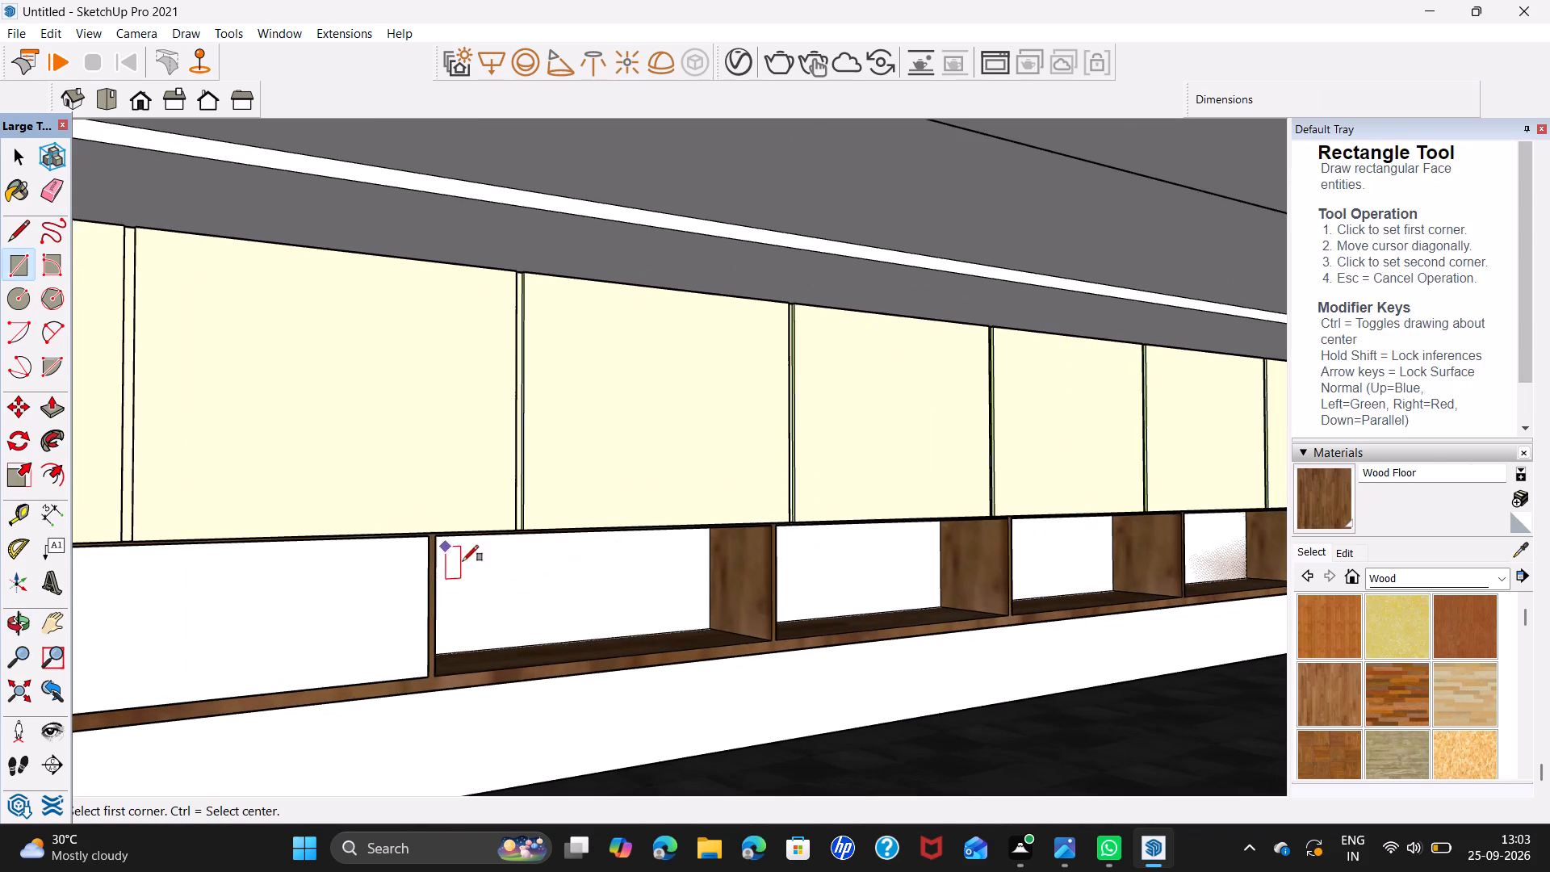
middle_drag(496, 602, 479, 543)
click(442, 538)
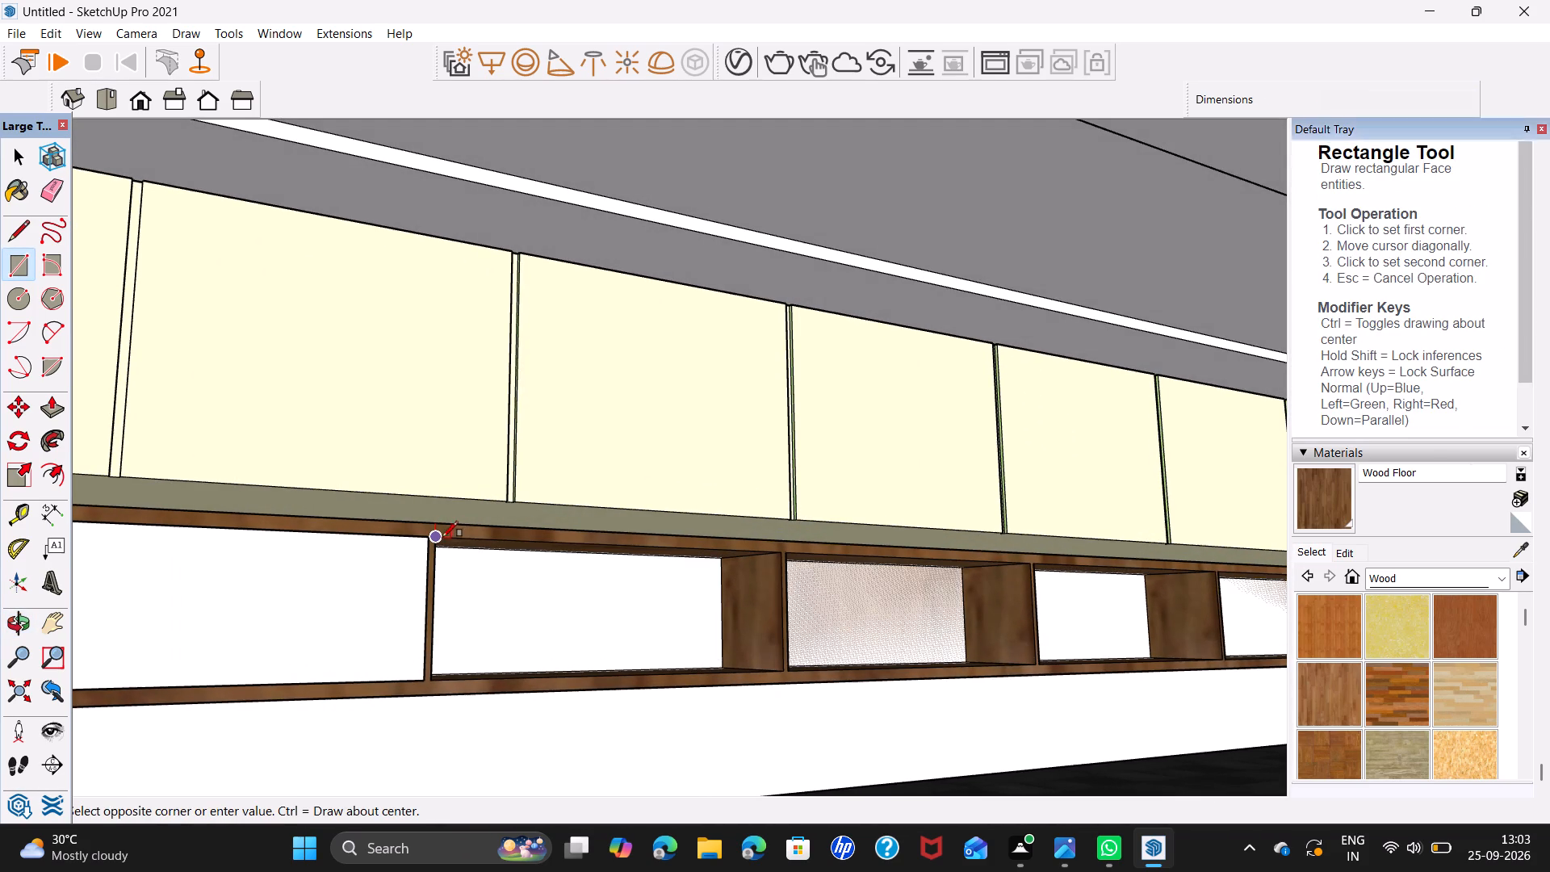
click(782, 670)
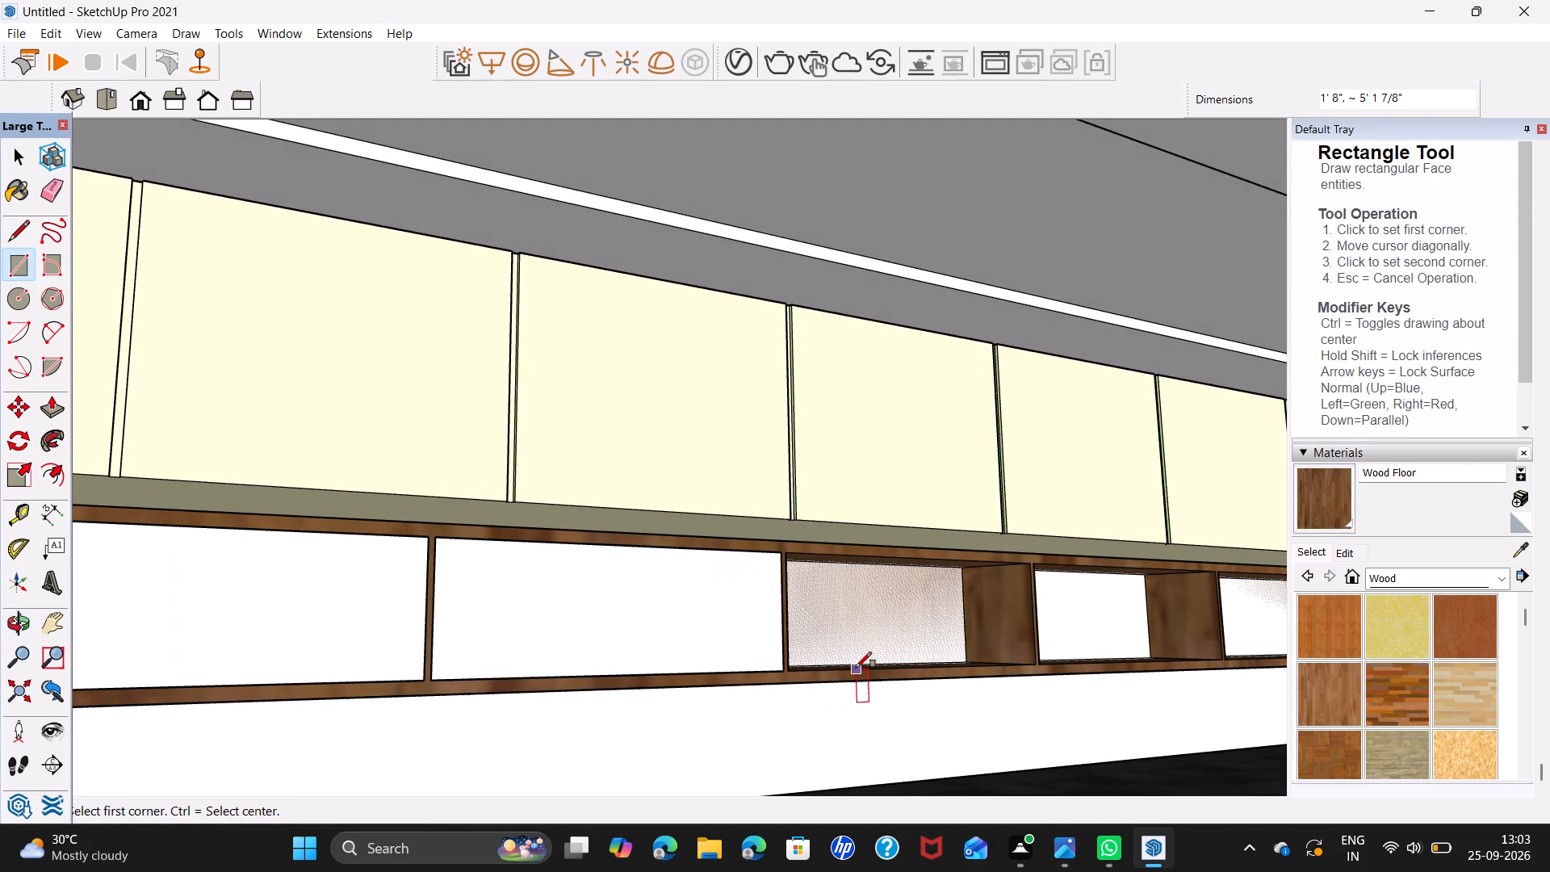
Cover the fourth and fifth compartment openings with corner-to-corner rectangles, the fourth about 1' 8" by 5' 1 7/8".
shift+middle_drag(856, 668, 628, 689)
scroll(542, 576, up, 3)
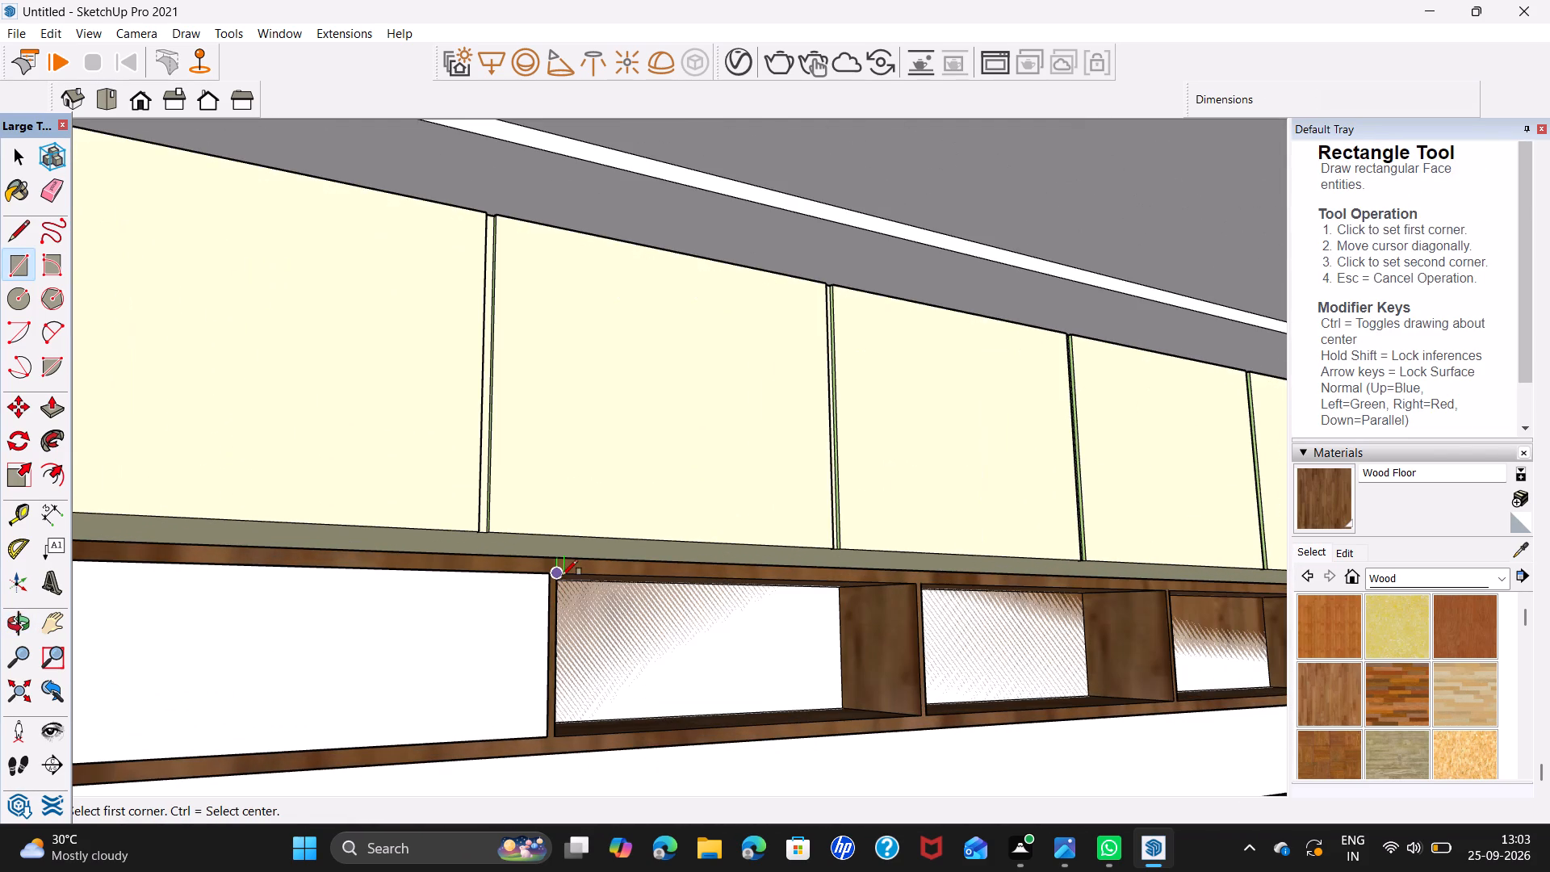
click(562, 576)
click(922, 714)
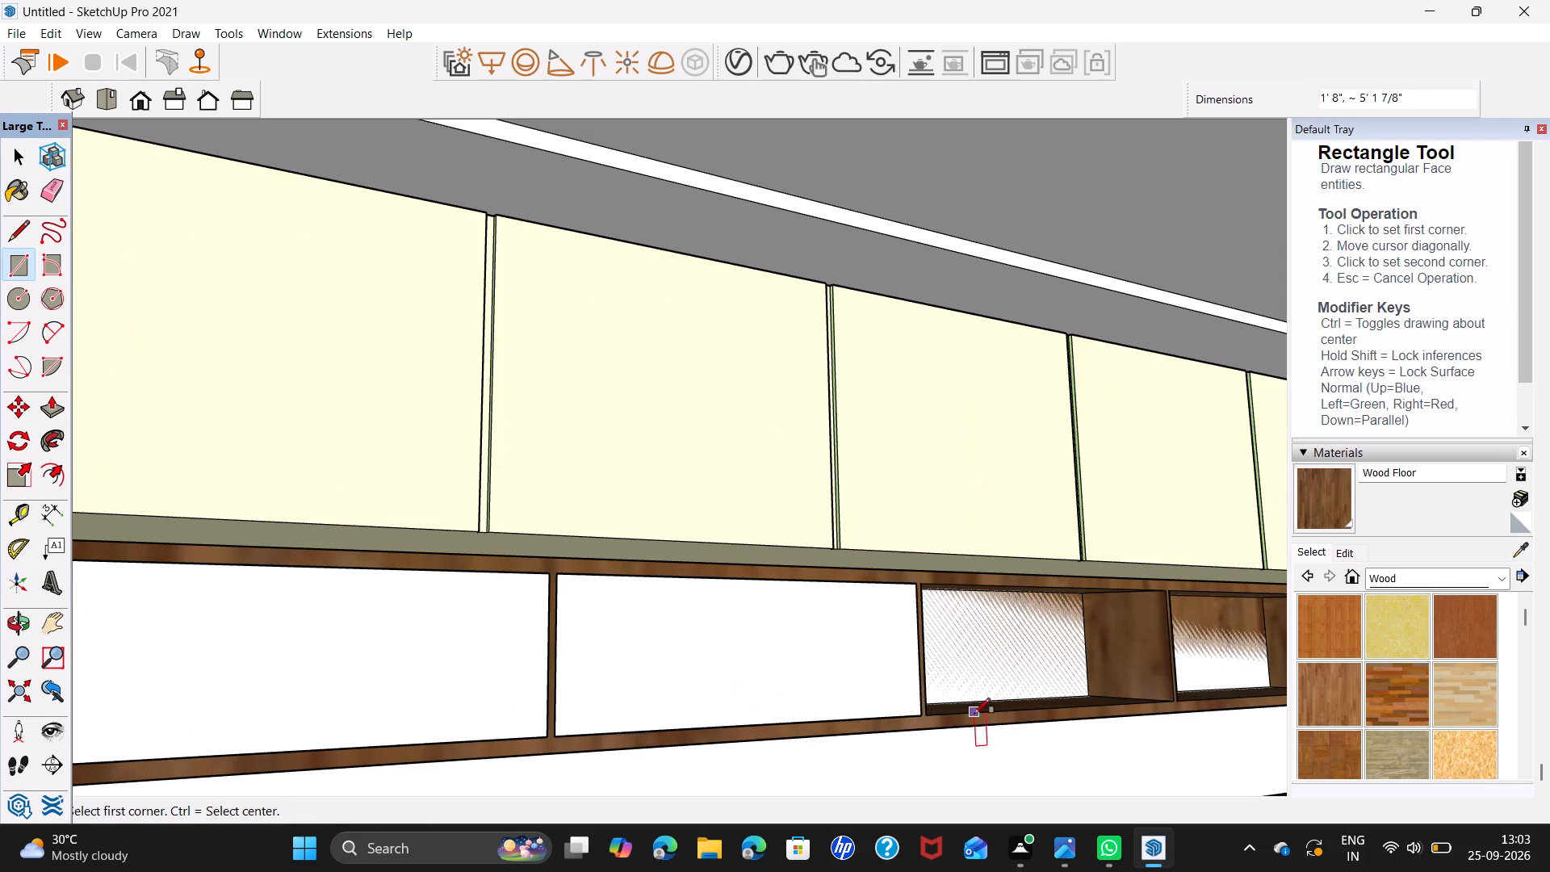
shift+middle_drag(974, 714, 532, 744)
scroll(497, 640, up, 4)
click(470, 606)
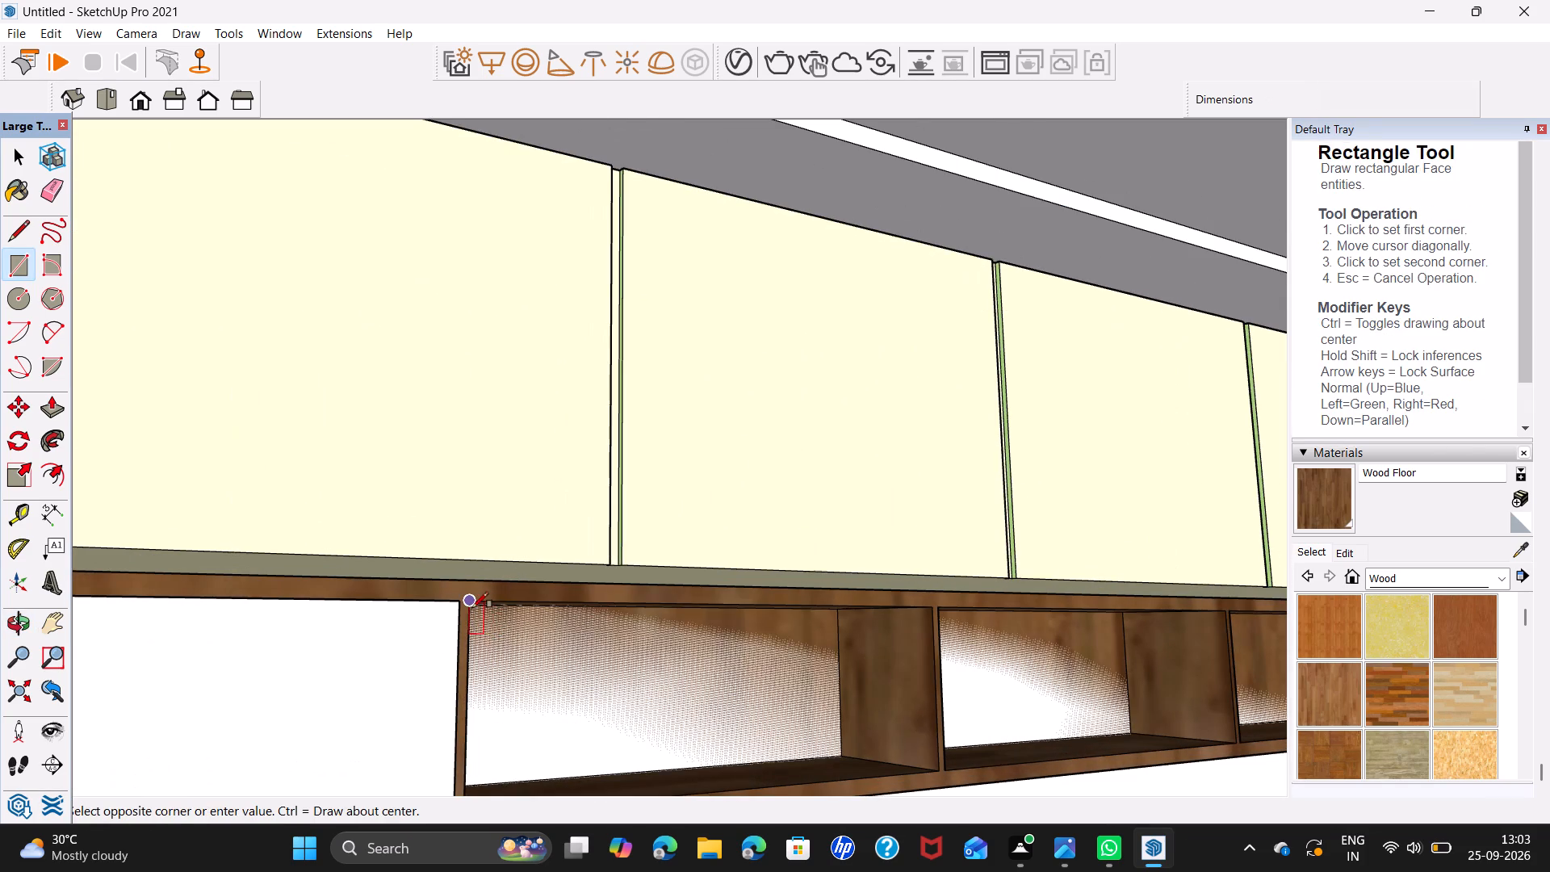
click(940, 772)
Draw rectangles about 1' 8" by 5' 1 7/8" across the sixth and seventh compartment openings.
shift+middle_drag(1016, 760, 869, 761)
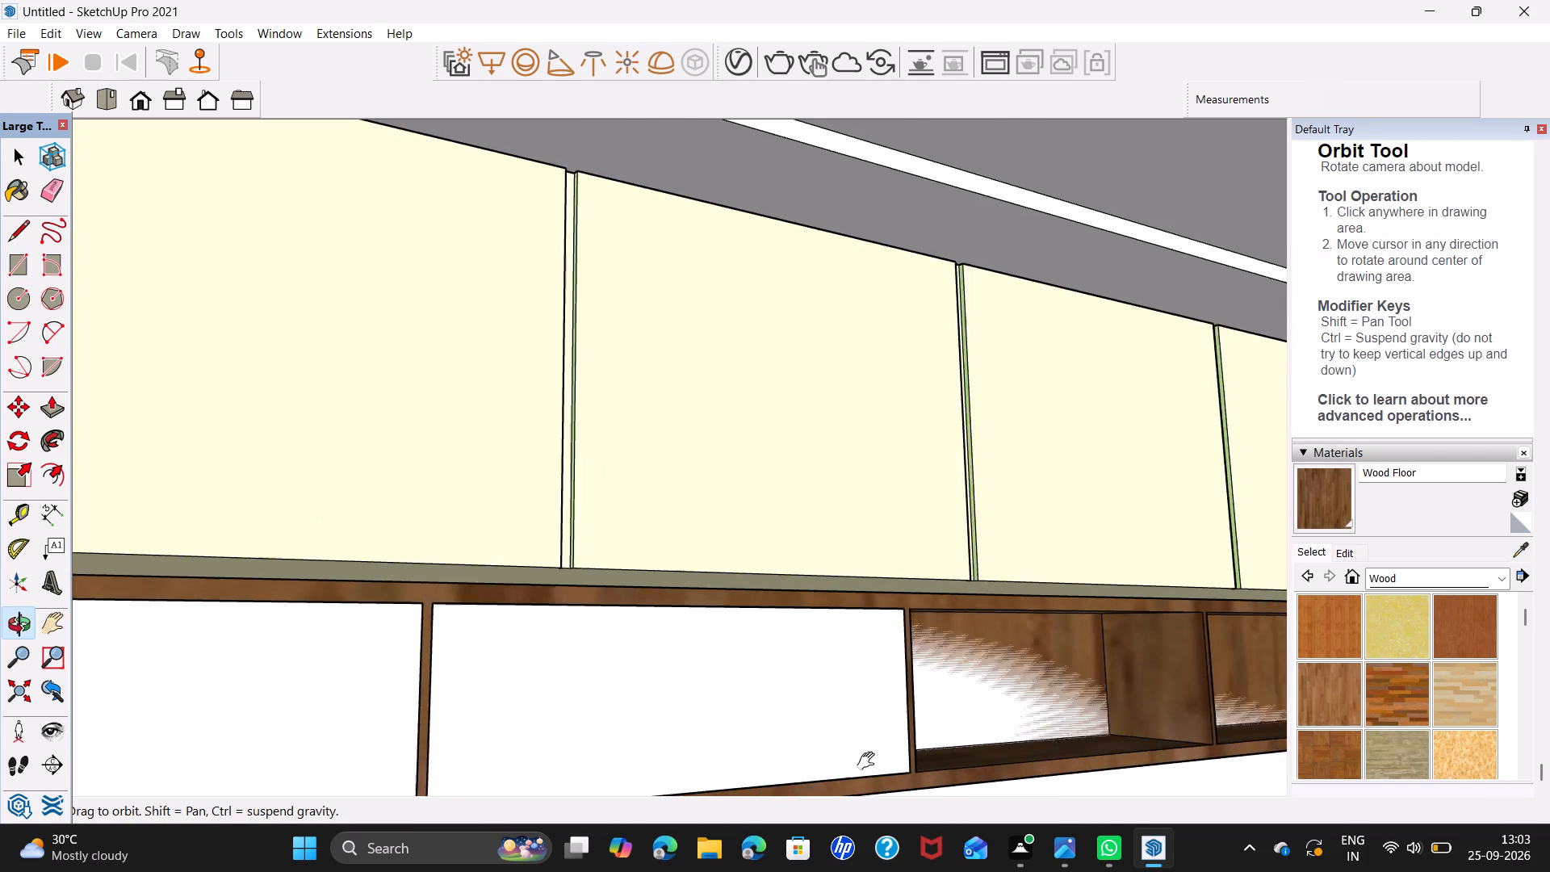
shift+middle_drag(869, 761, 769, 706)
click(678, 560)
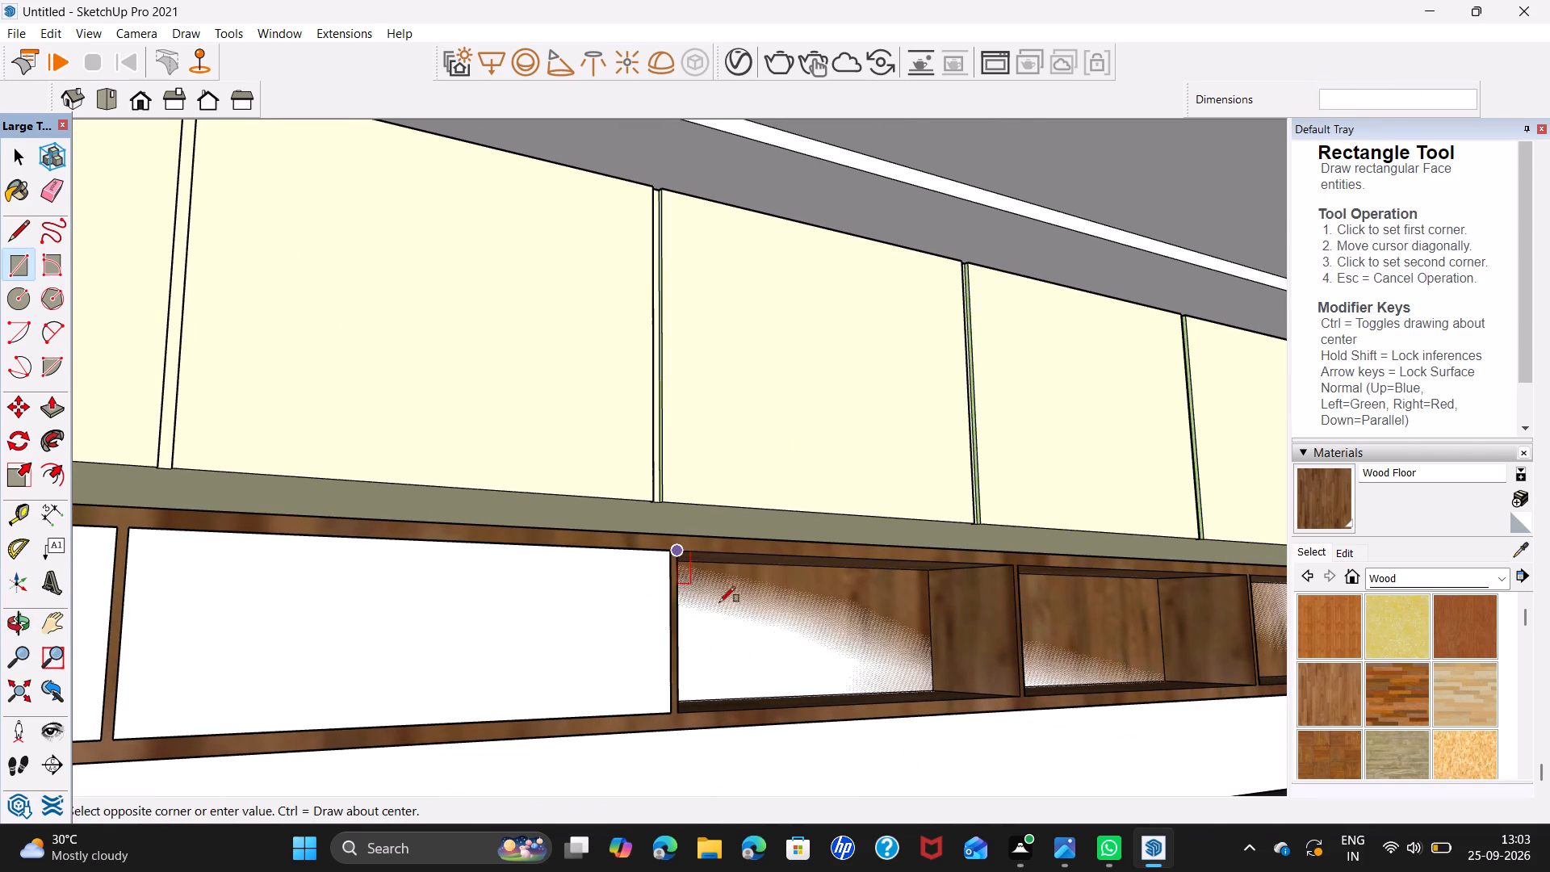
click(1020, 697)
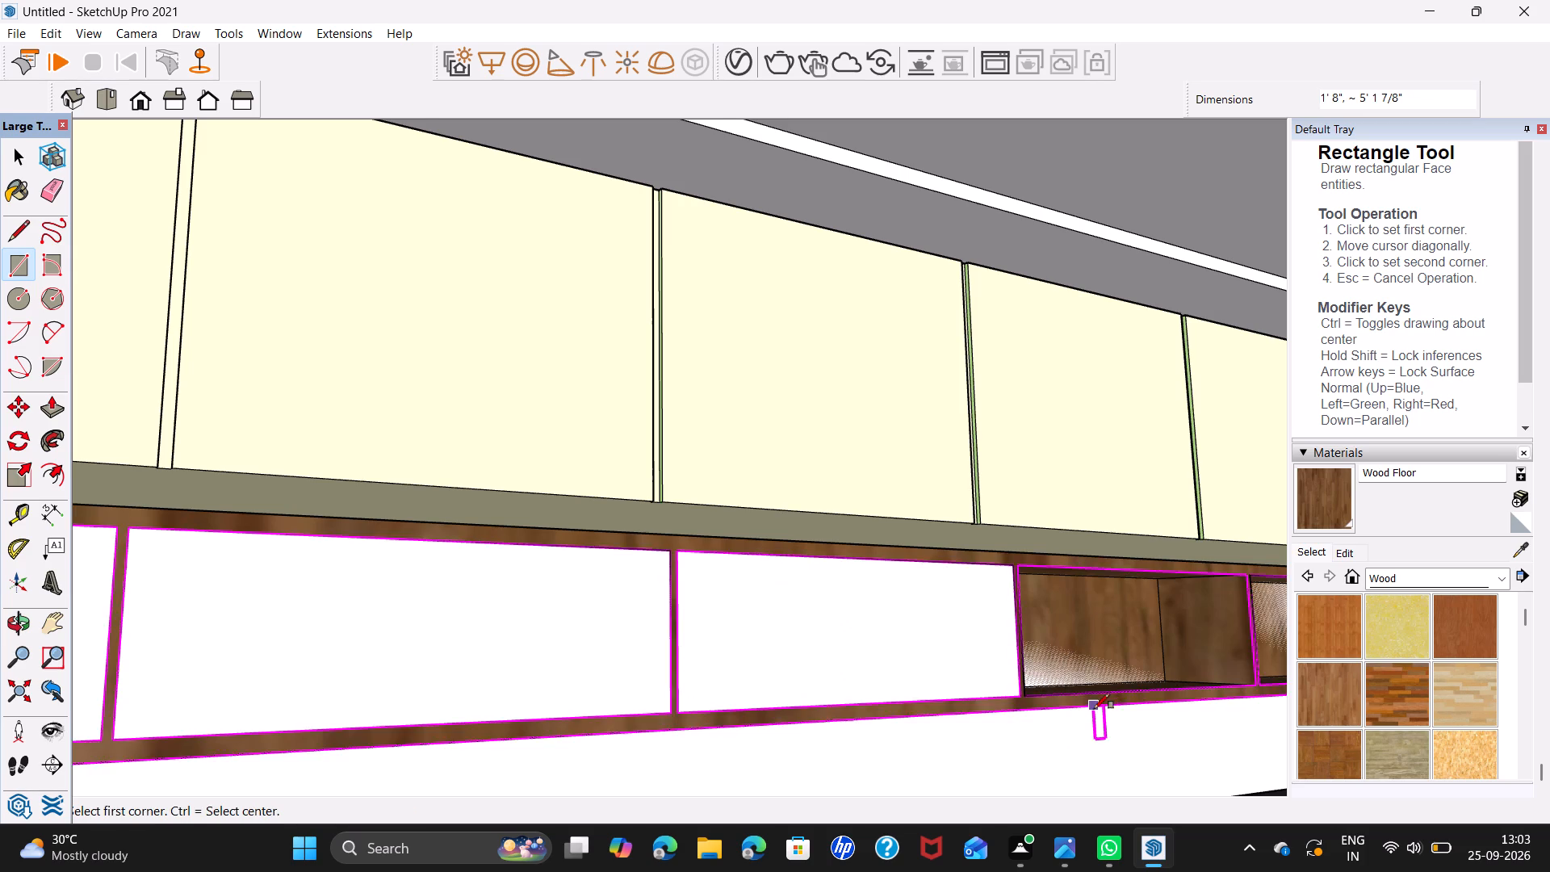
shift+middle_drag(1094, 712, 823, 790)
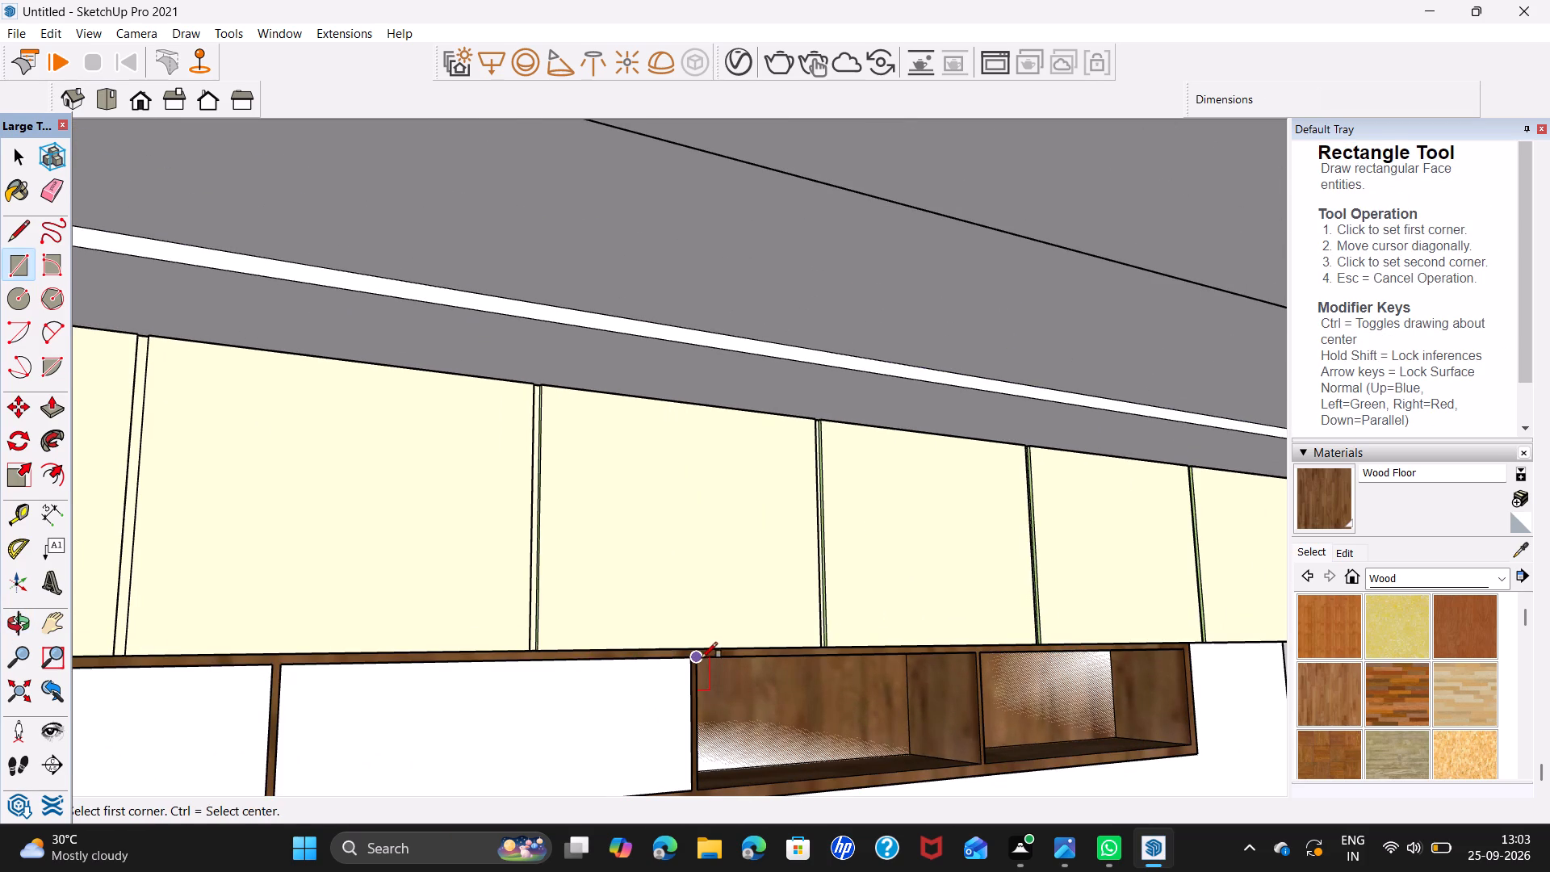
click(702, 658)
click(984, 758)
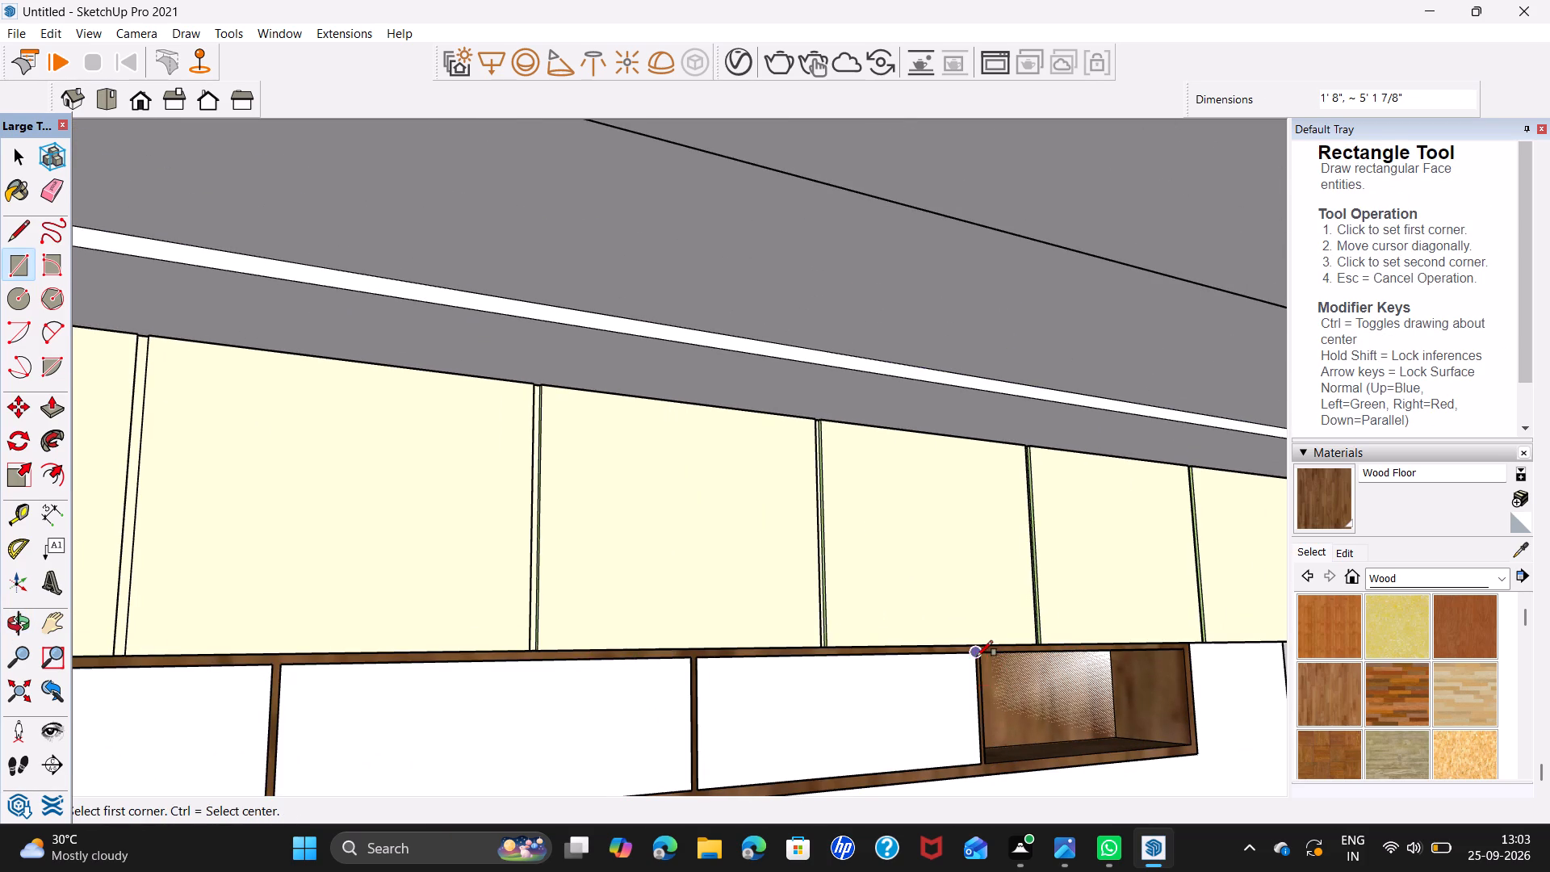
Draw a rectangle about 1' 8" by 5' 2 3/8" across the last compartment opening of this shelf run.
scroll(976, 658, up, 3)
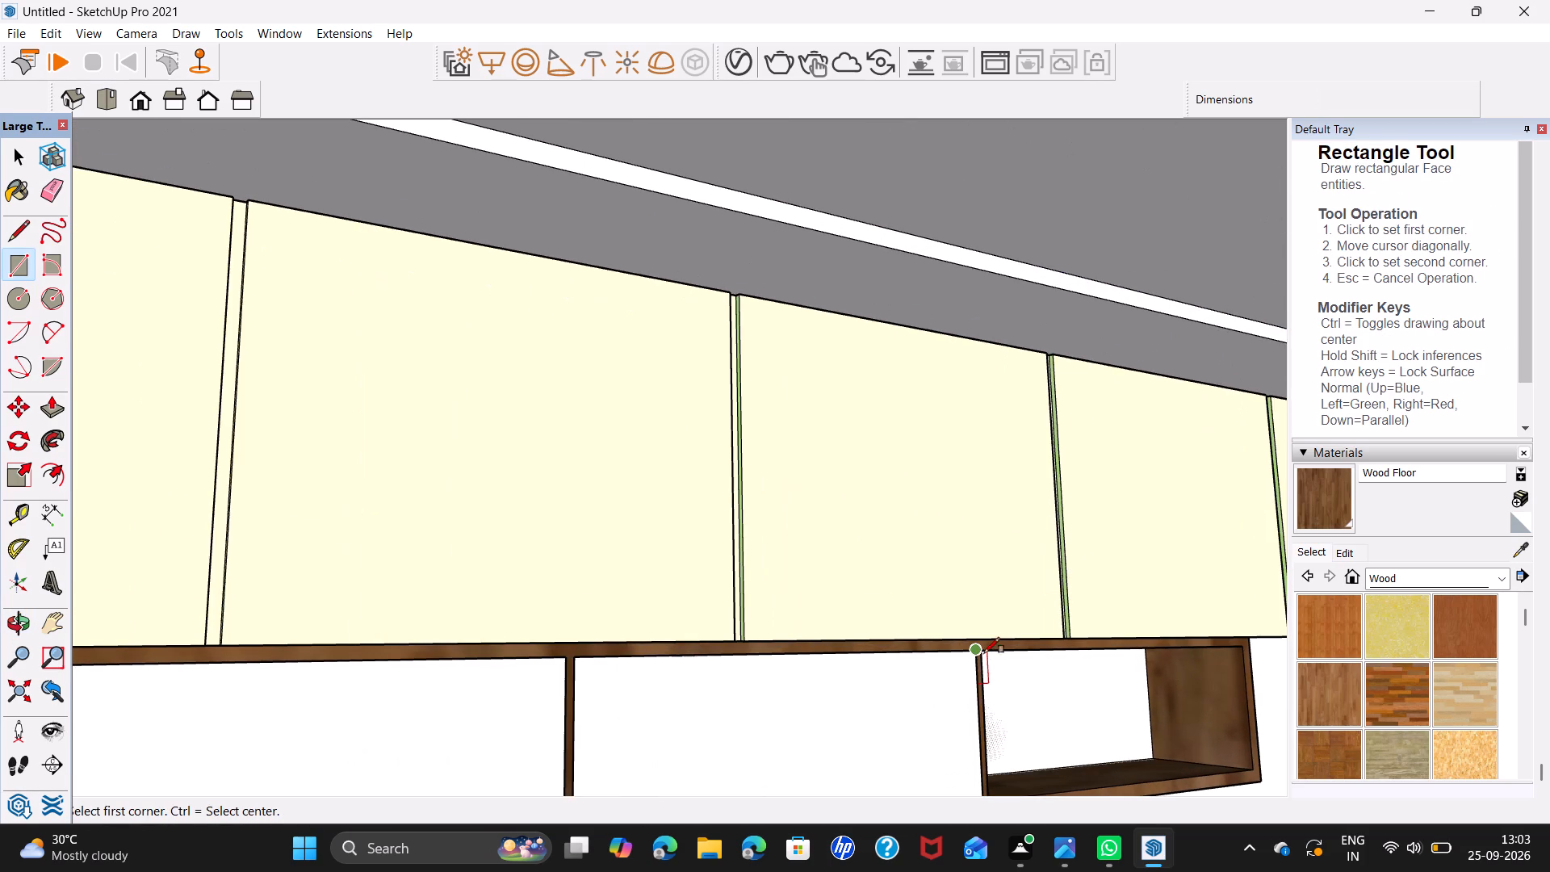
click(988, 652)
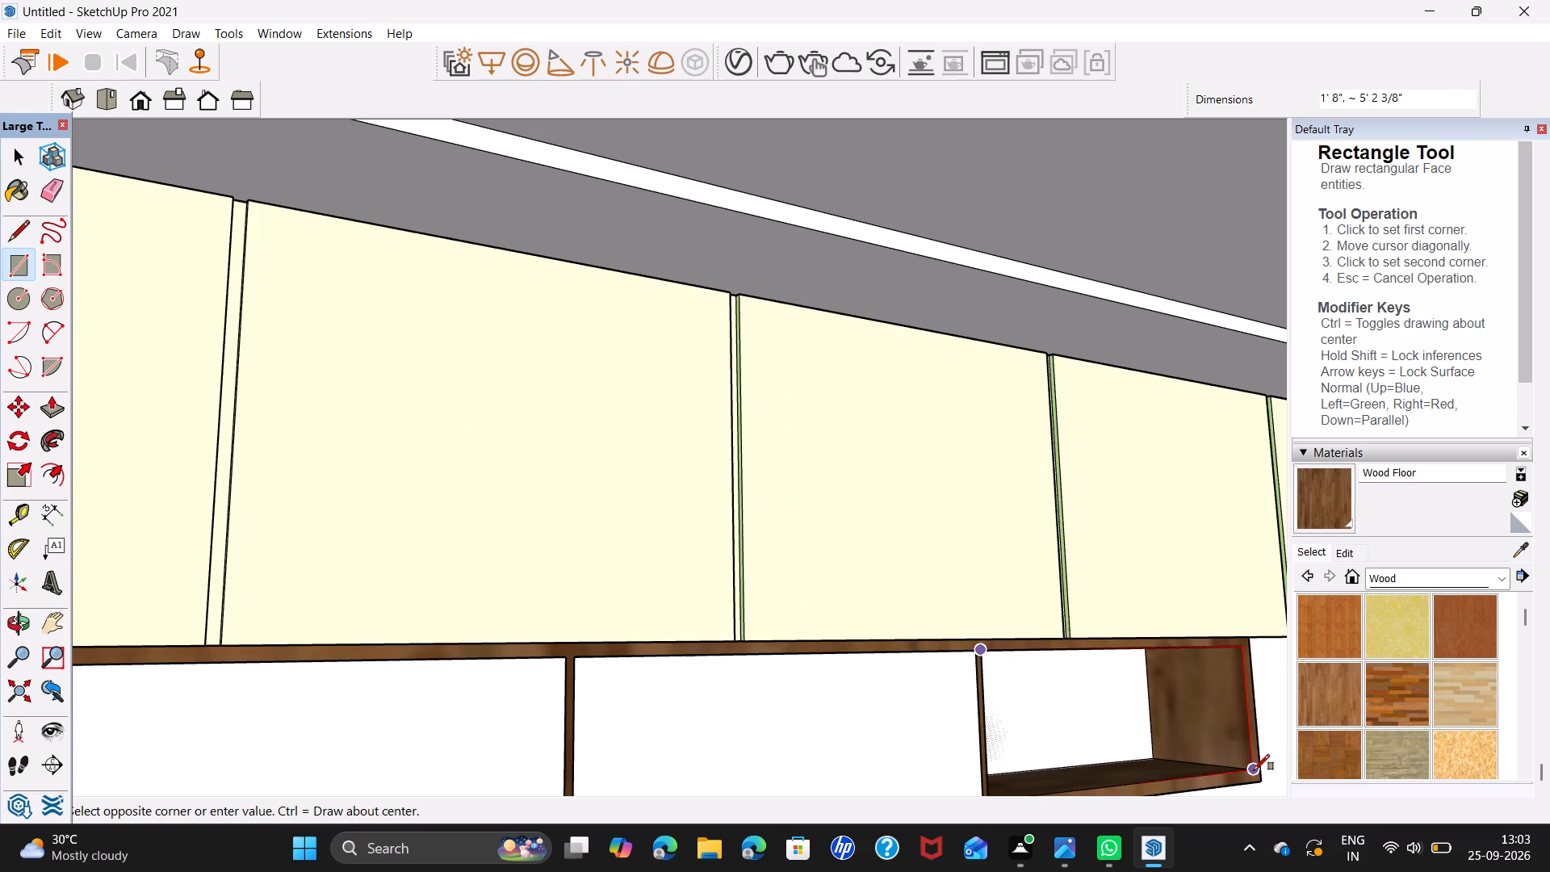
click(1254, 770)
Draw a rectangle across the far end compartment opening of the open shelves above the counter with the sink recess.
scroll(959, 694, down, 14)
middle_drag(728, 761, 1175, 742)
shift+middle_drag(1158, 690, 935, 567)
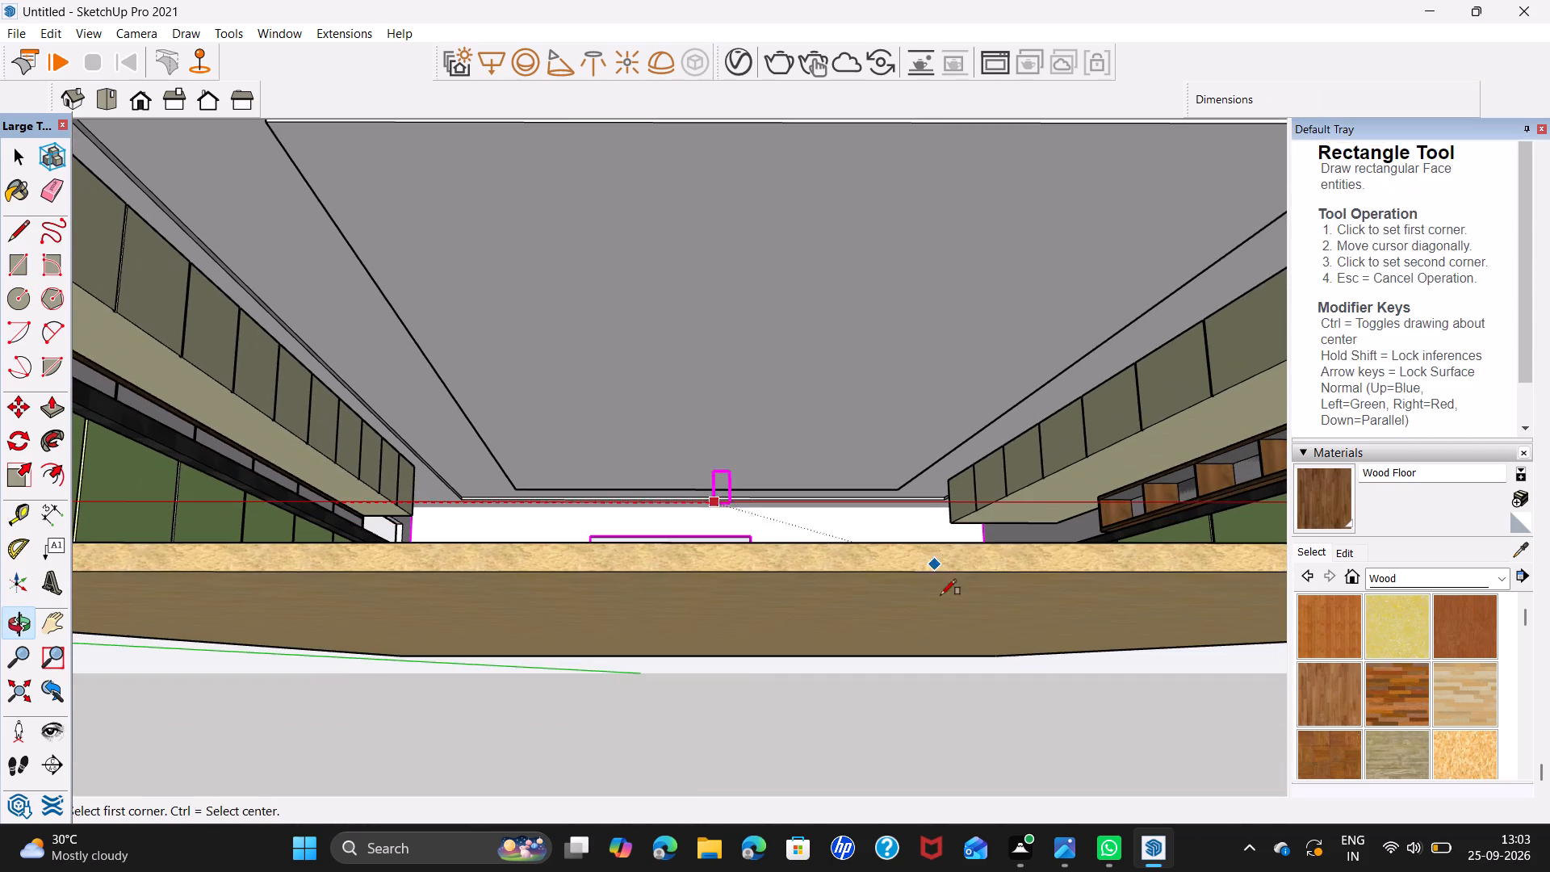
middle_drag(990, 596, 1250, 667)
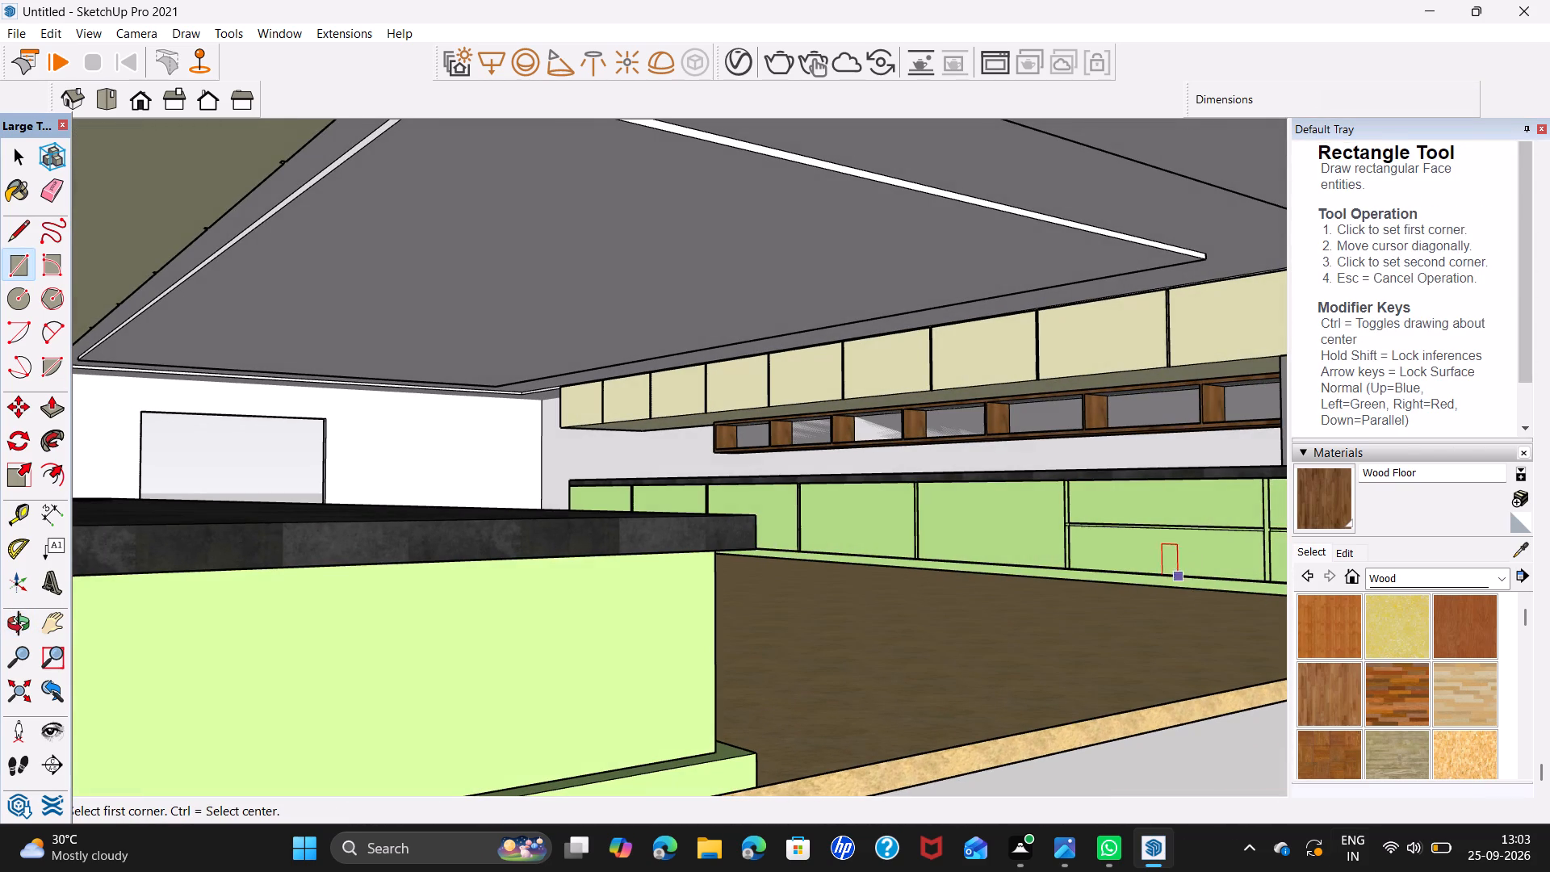
scroll(742, 422, up, 4)
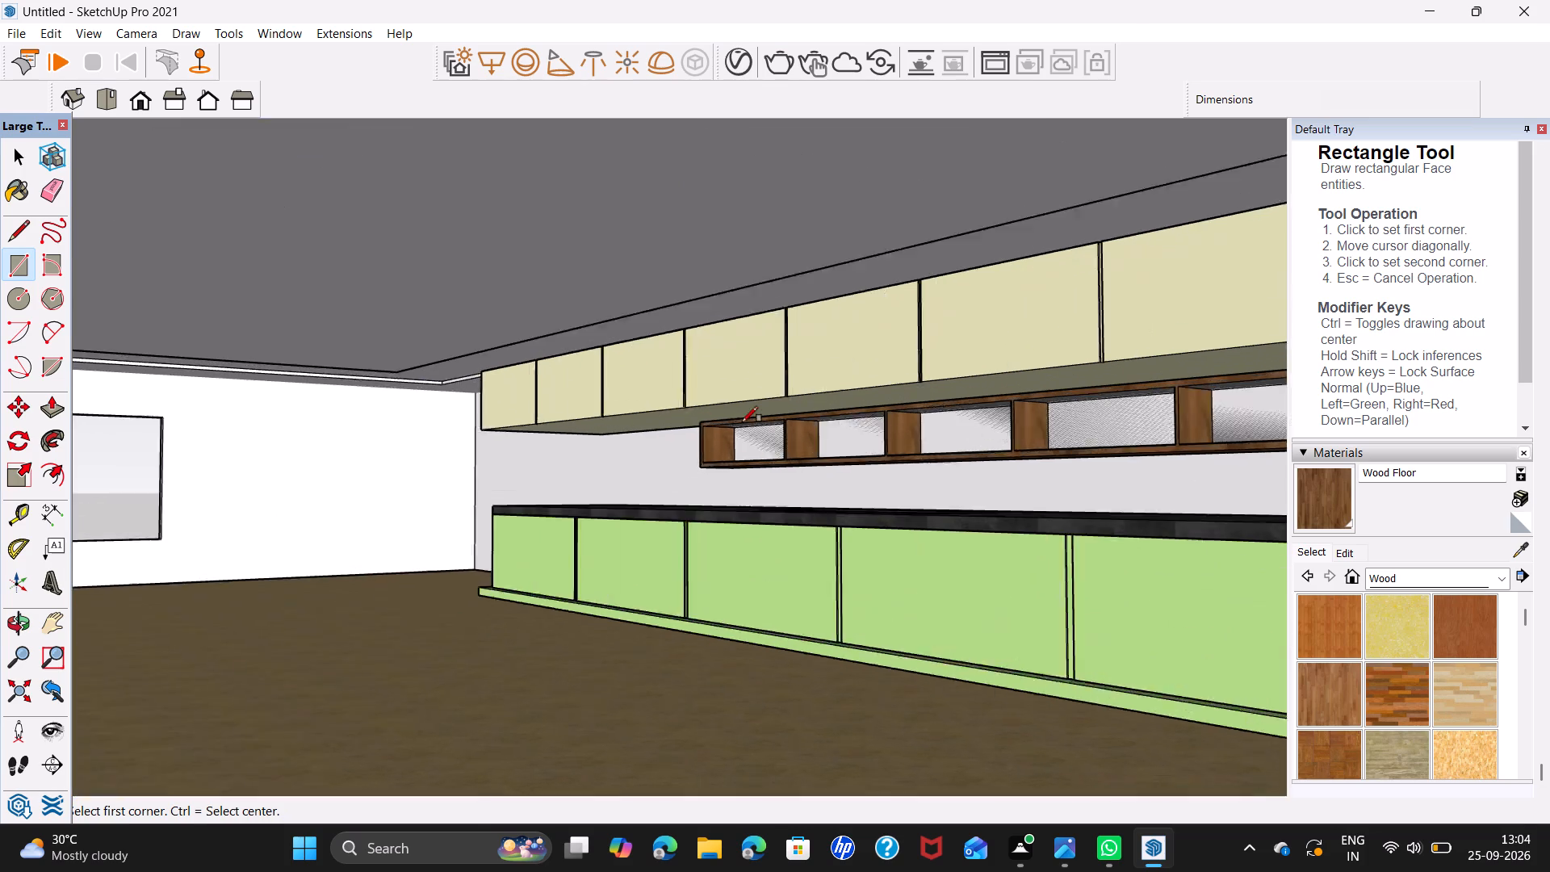
scroll(742, 422, up, 6)
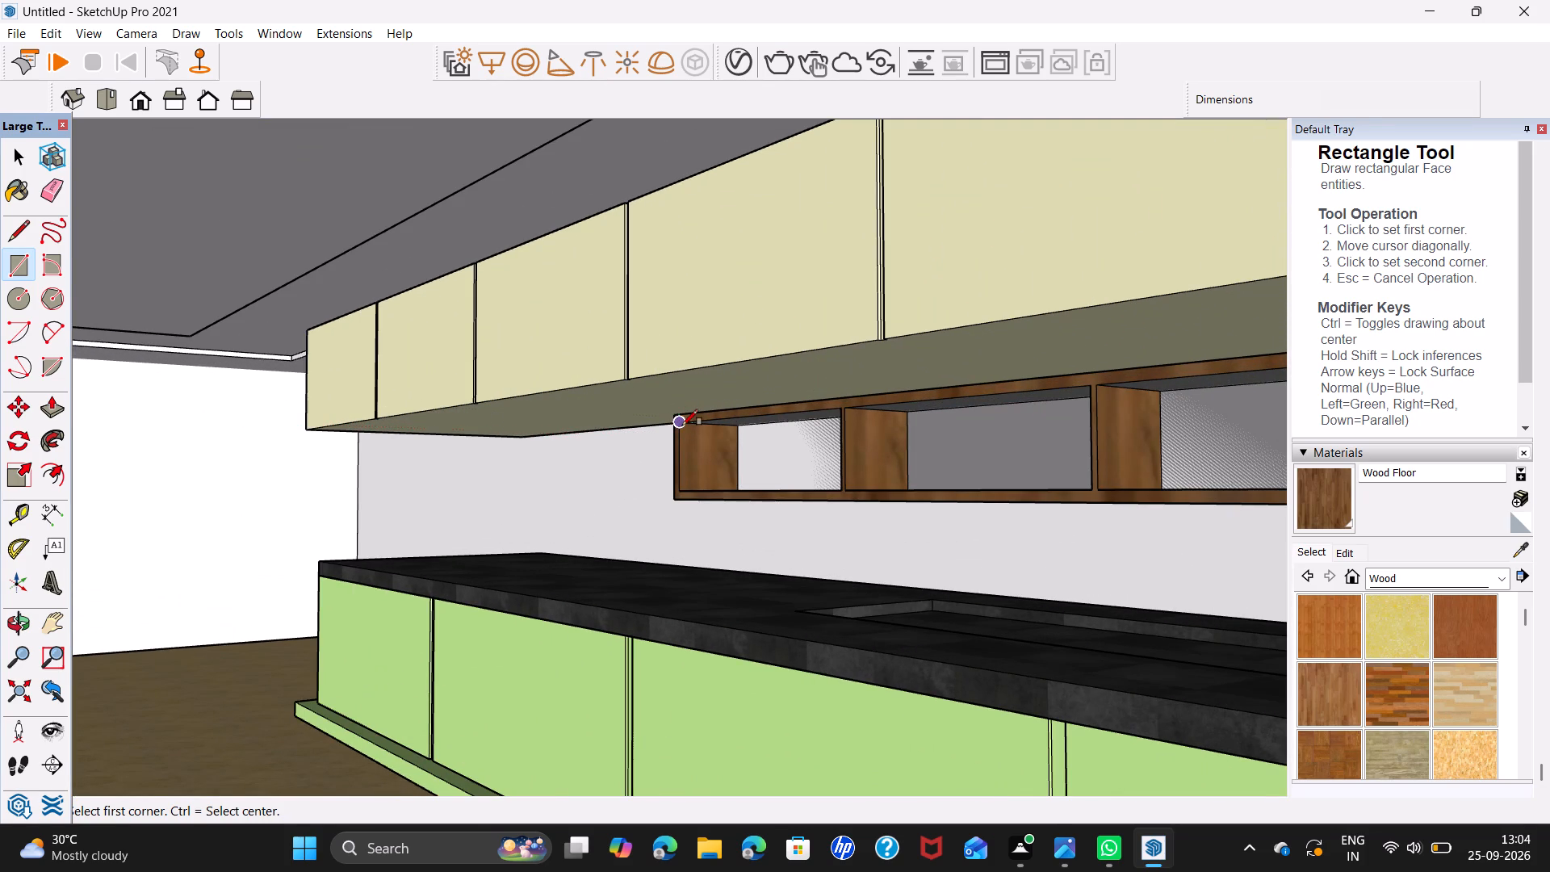
click(682, 426)
click(841, 489)
Cover the second and third compartment openings of the sink-side shelves with rectangles, the second about 1' 4 1/4" by 4' 4 15/16".
middle_drag(840, 494, 840, 495)
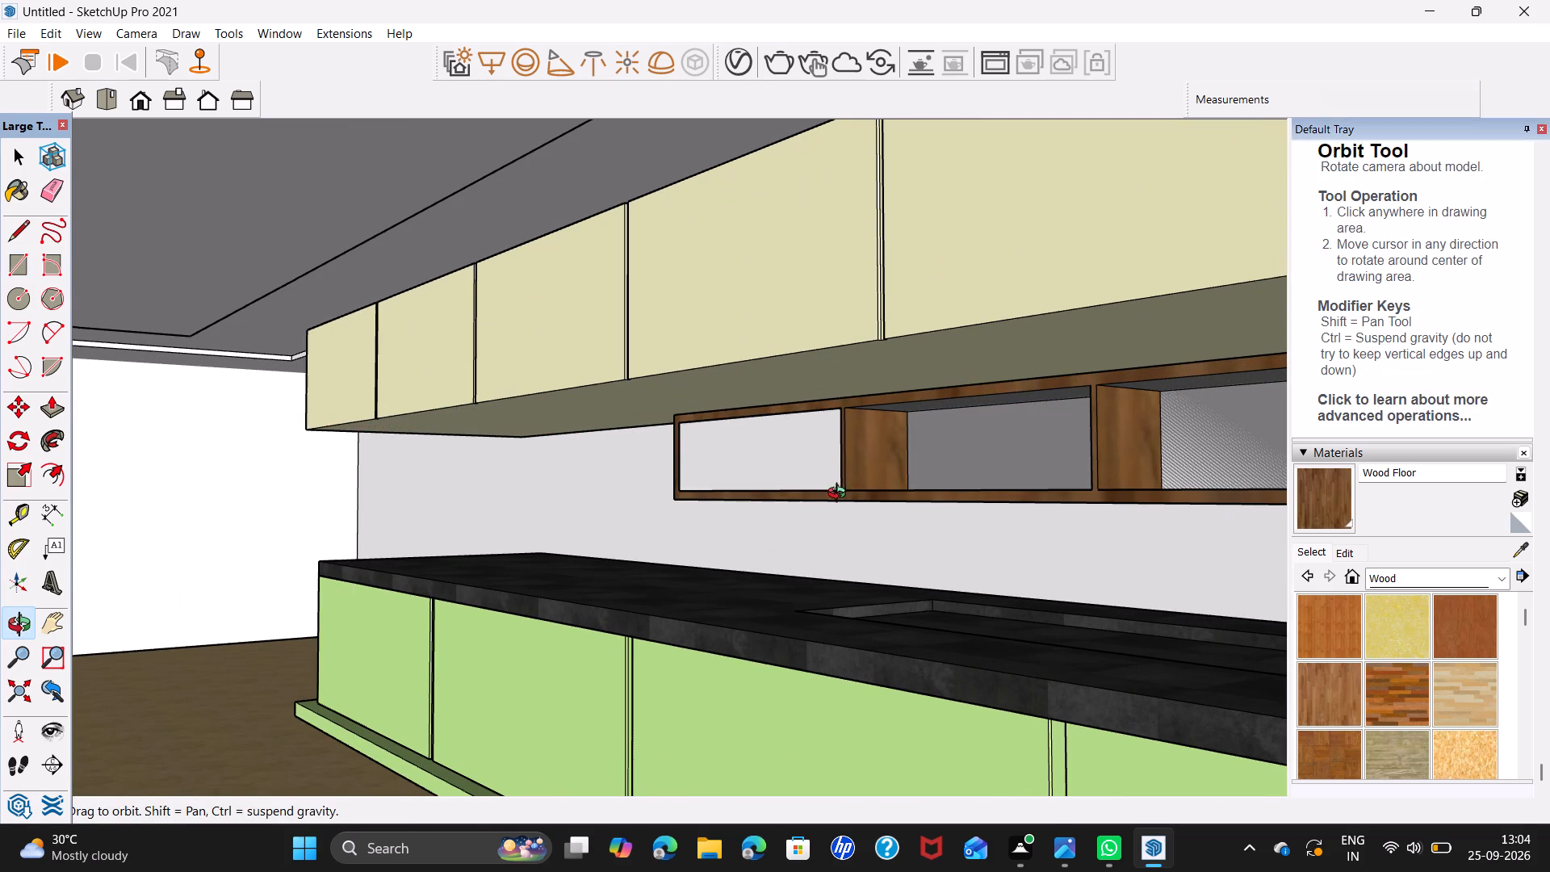
middle_drag(840, 495, 933, 510)
middle_drag(1056, 482, 885, 414)
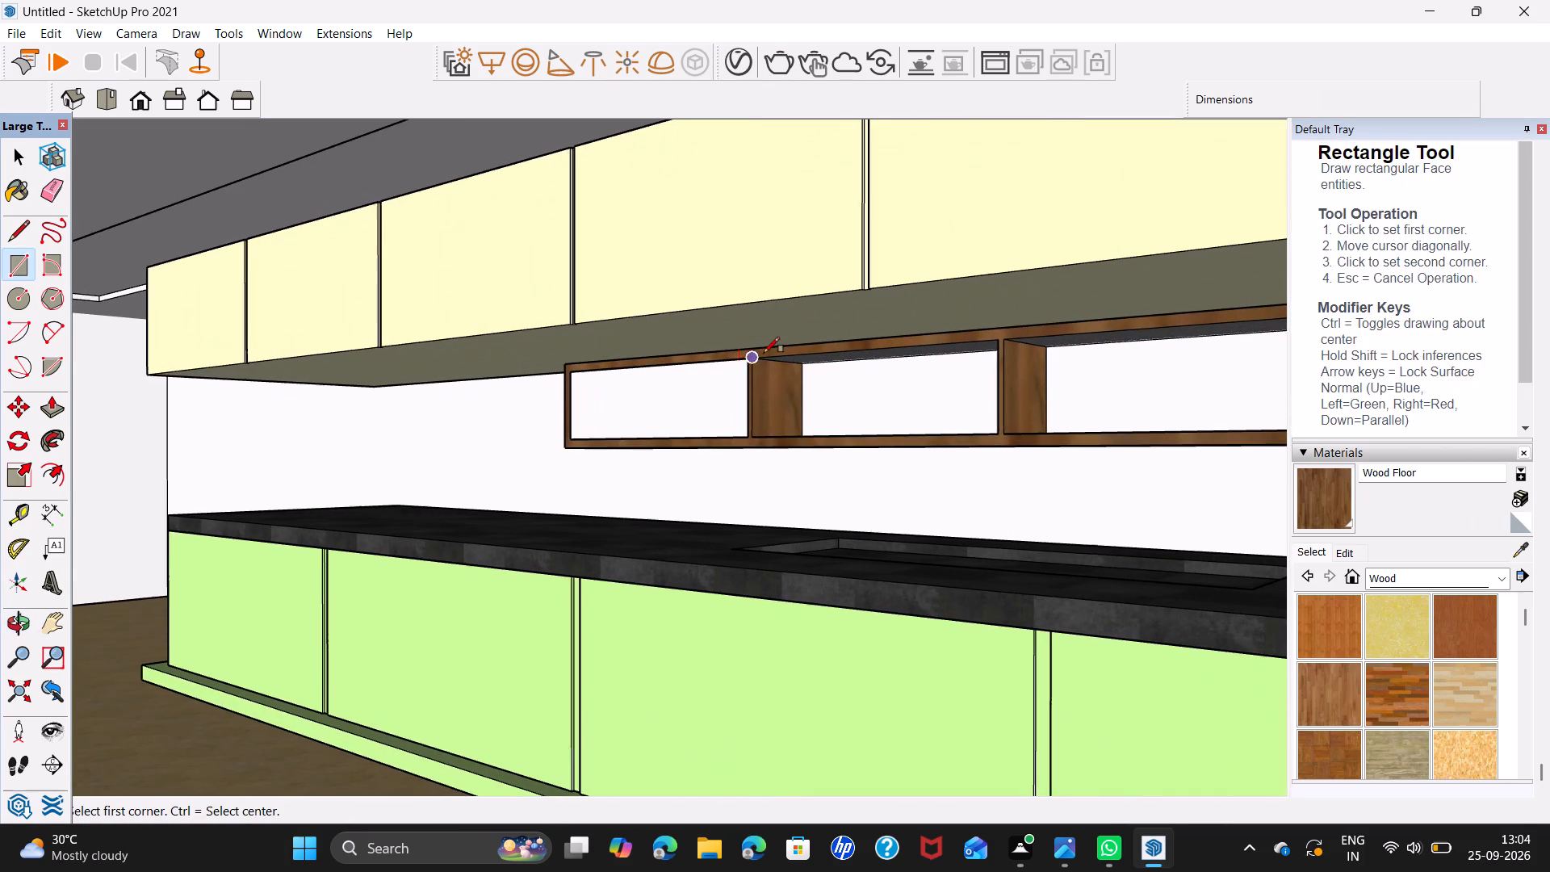
scroll(764, 353, up, 2)
click(756, 362)
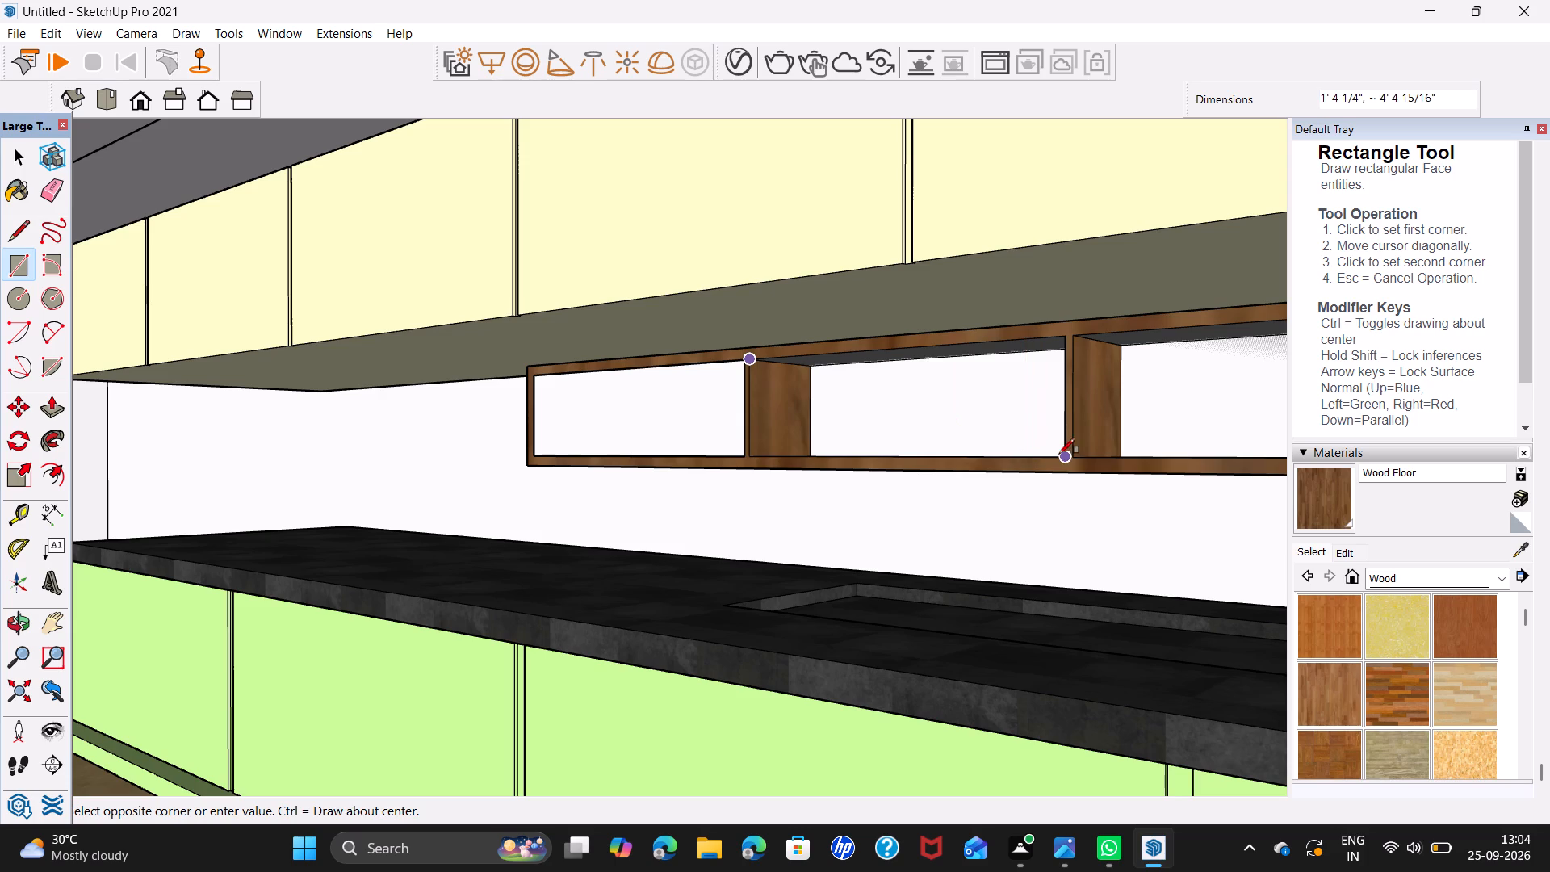
click(1062, 457)
scroll(1125, 472, up, 1)
shift+middle_drag(1125, 472, 944, 423)
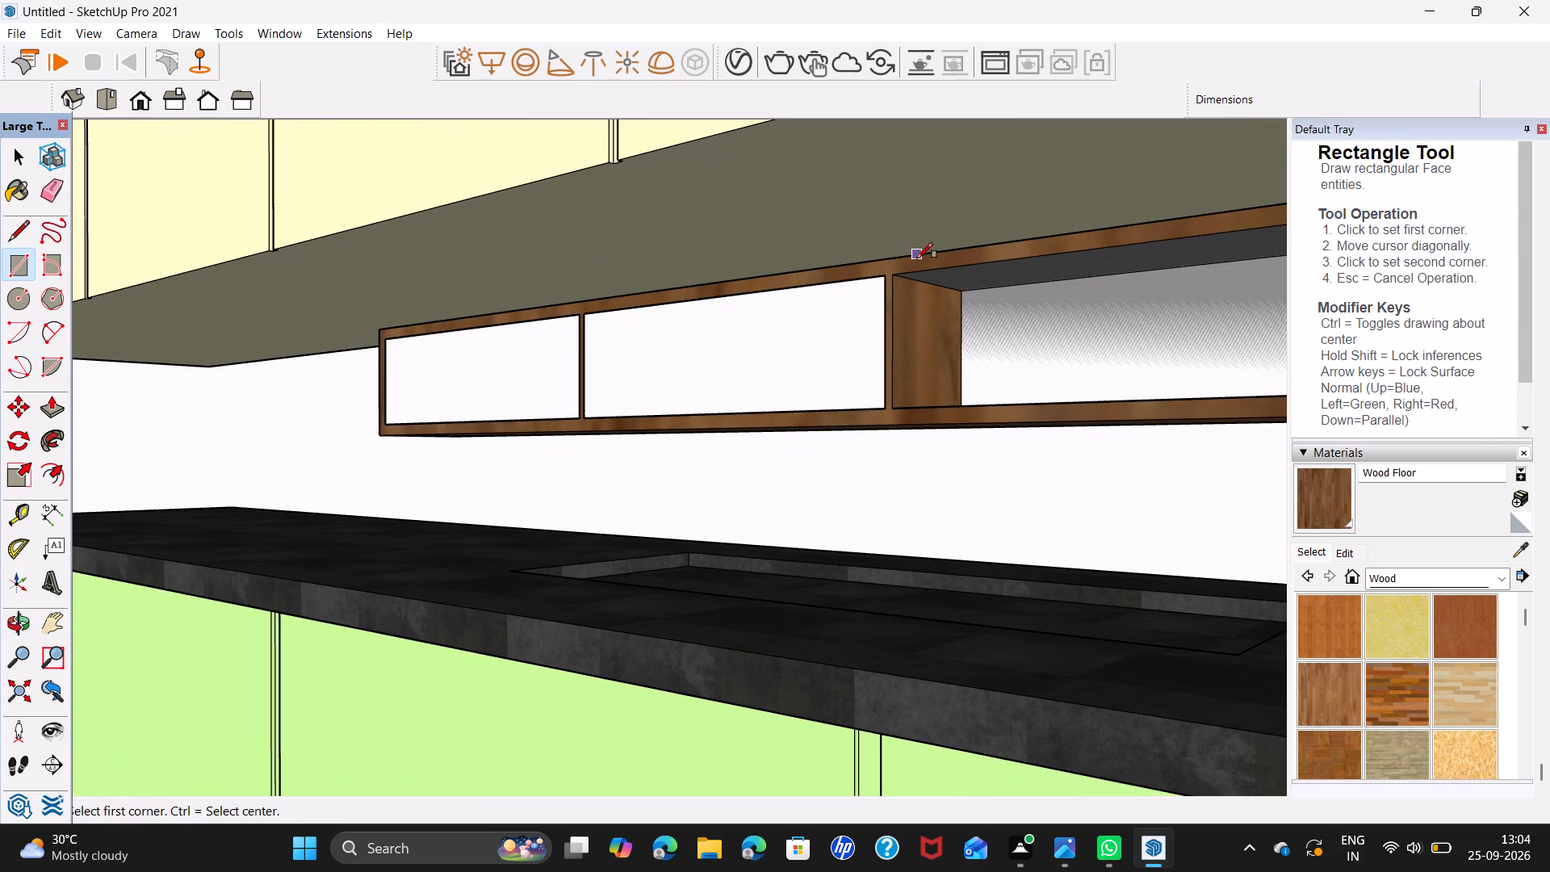
click(897, 272)
shift+middle_drag(1108, 386, 892, 337)
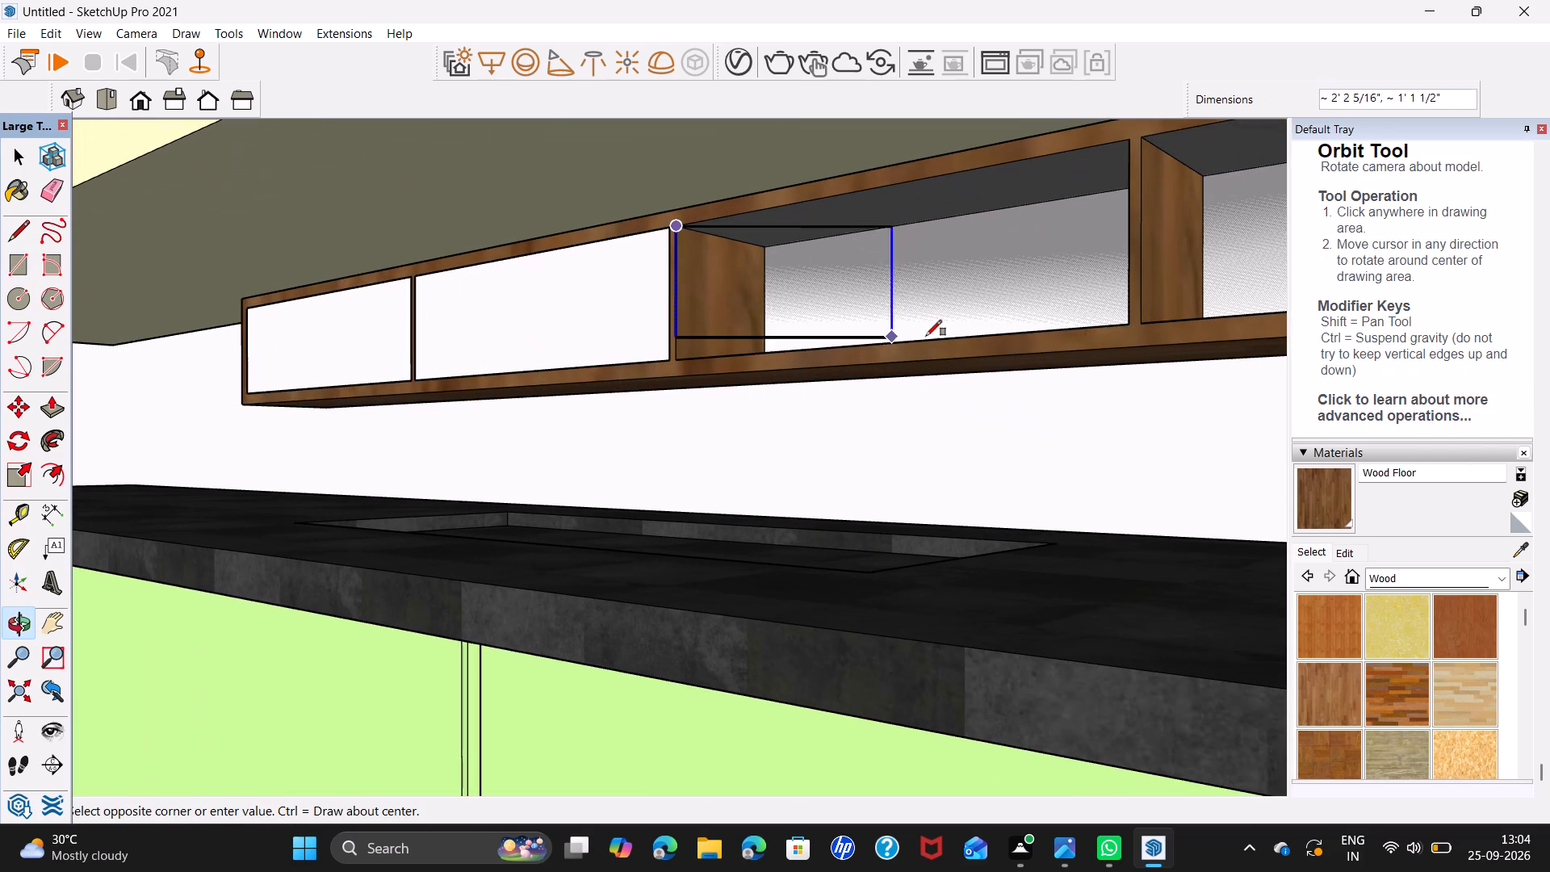
click(1131, 321)
Cover the fourth and fifth compartment openings of the sink-side shelves with rectangles, the fourth about 1' 4 1/4" by 4' 4 15/16".
shift+middle_drag(1196, 337, 924, 396)
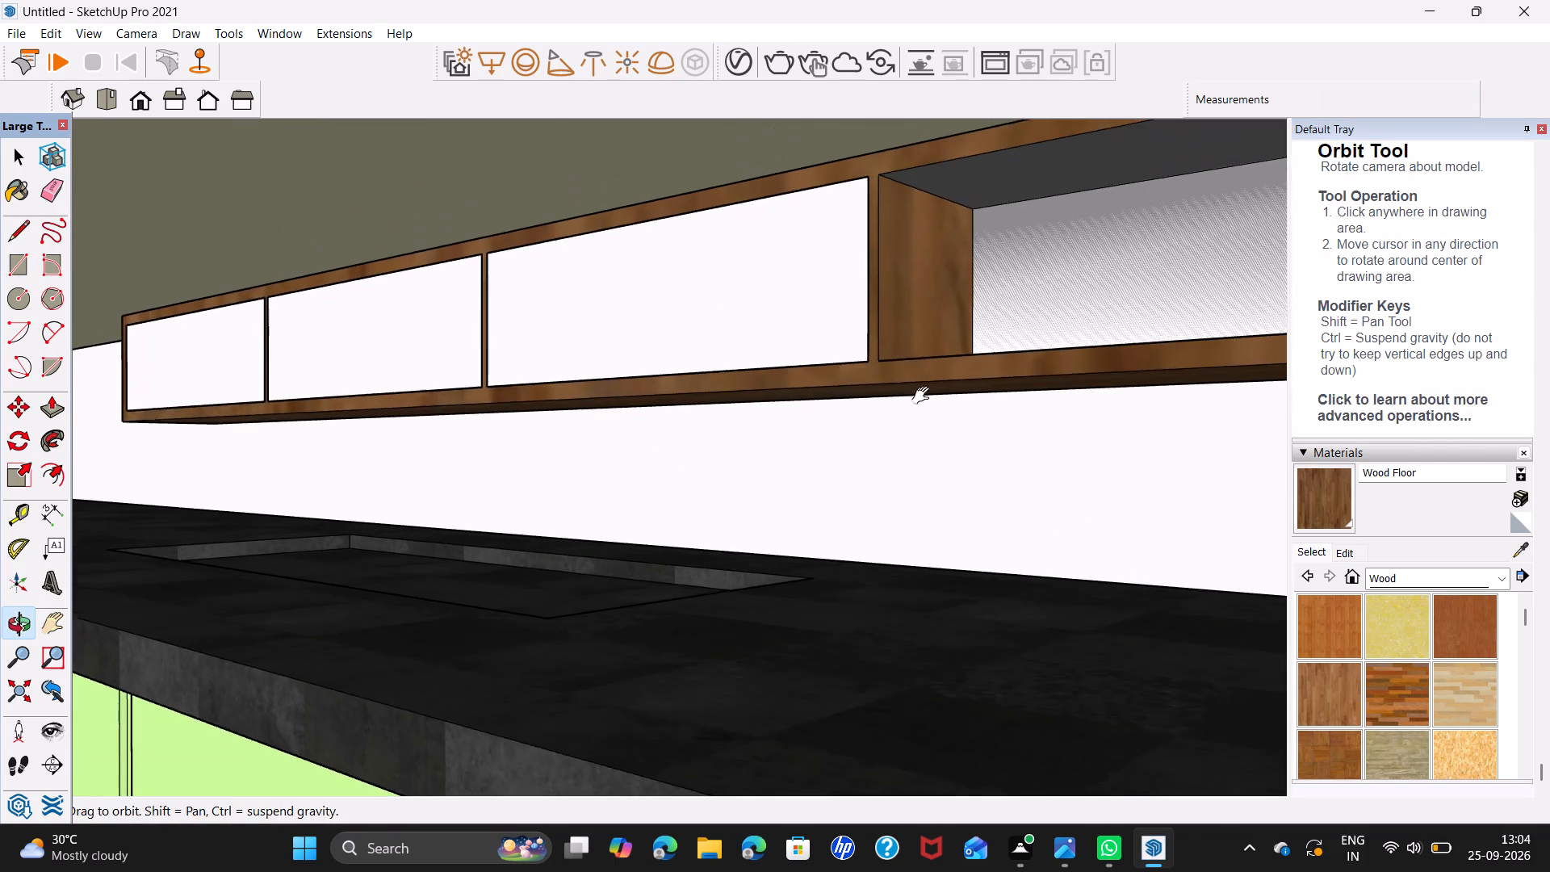
shift+middle_drag(924, 396, 924, 403)
click(887, 205)
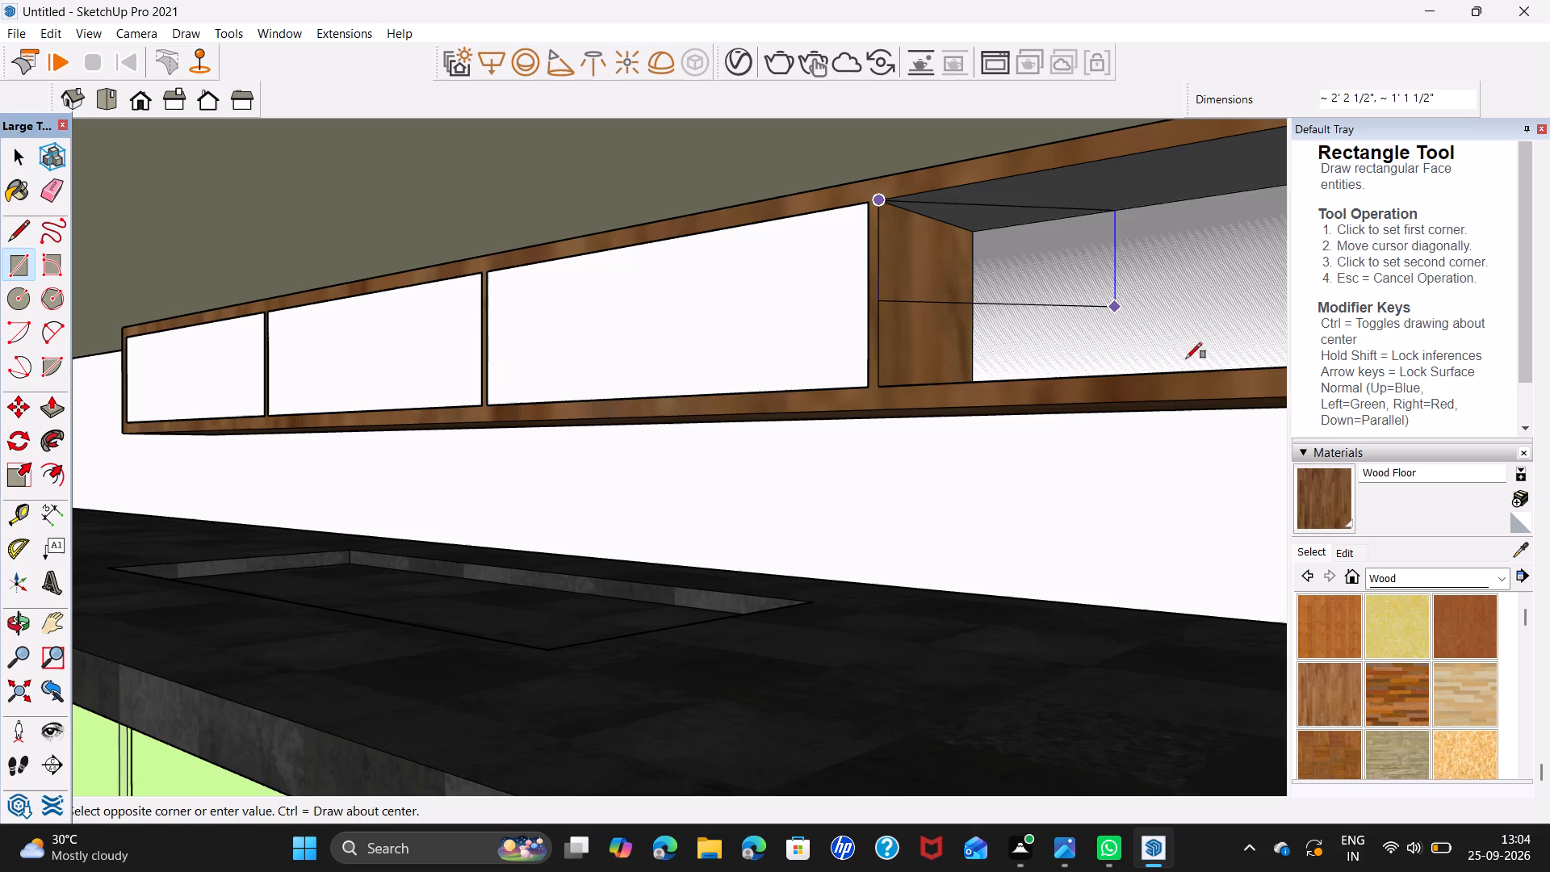
shift+middle_drag(1188, 361, 824, 373)
shift+scroll(823, 375, down, 5)
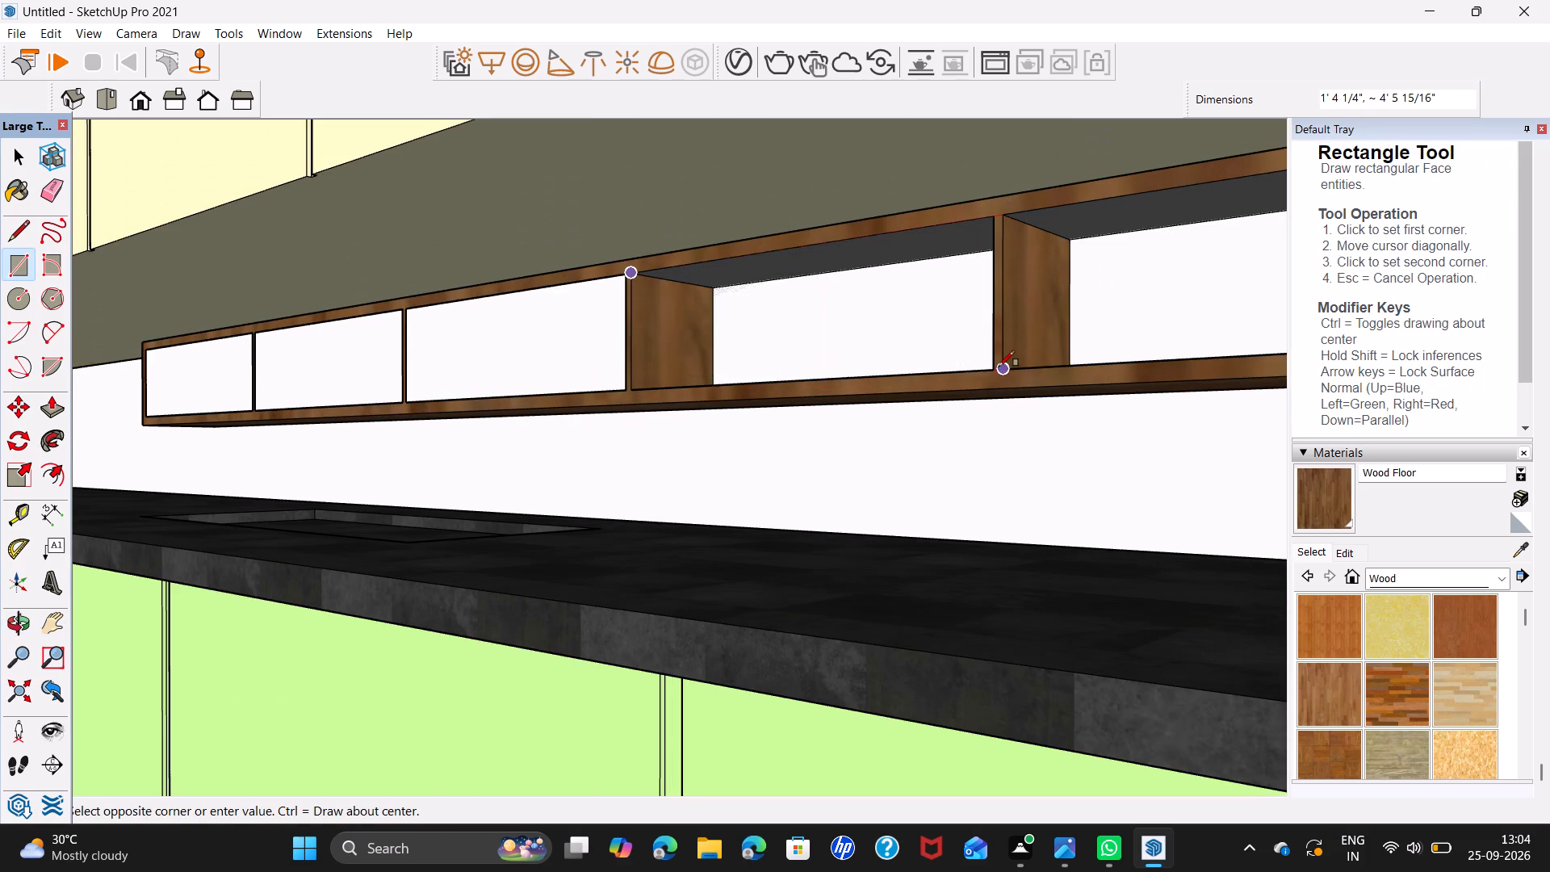
click(991, 370)
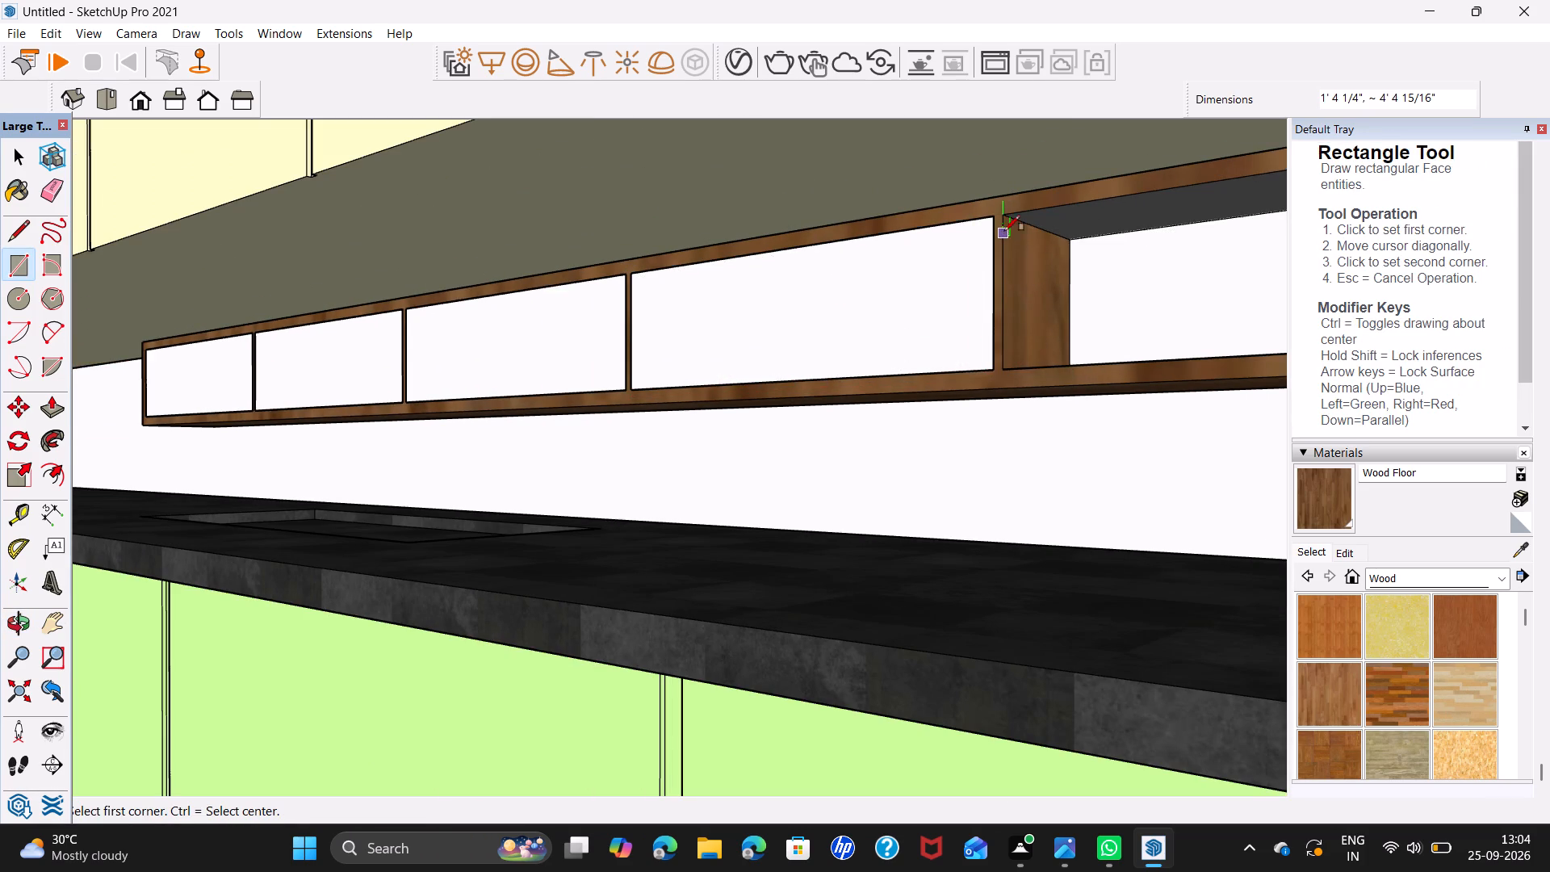
click(1007, 217)
shift+middle_drag(1113, 370, 576, 375)
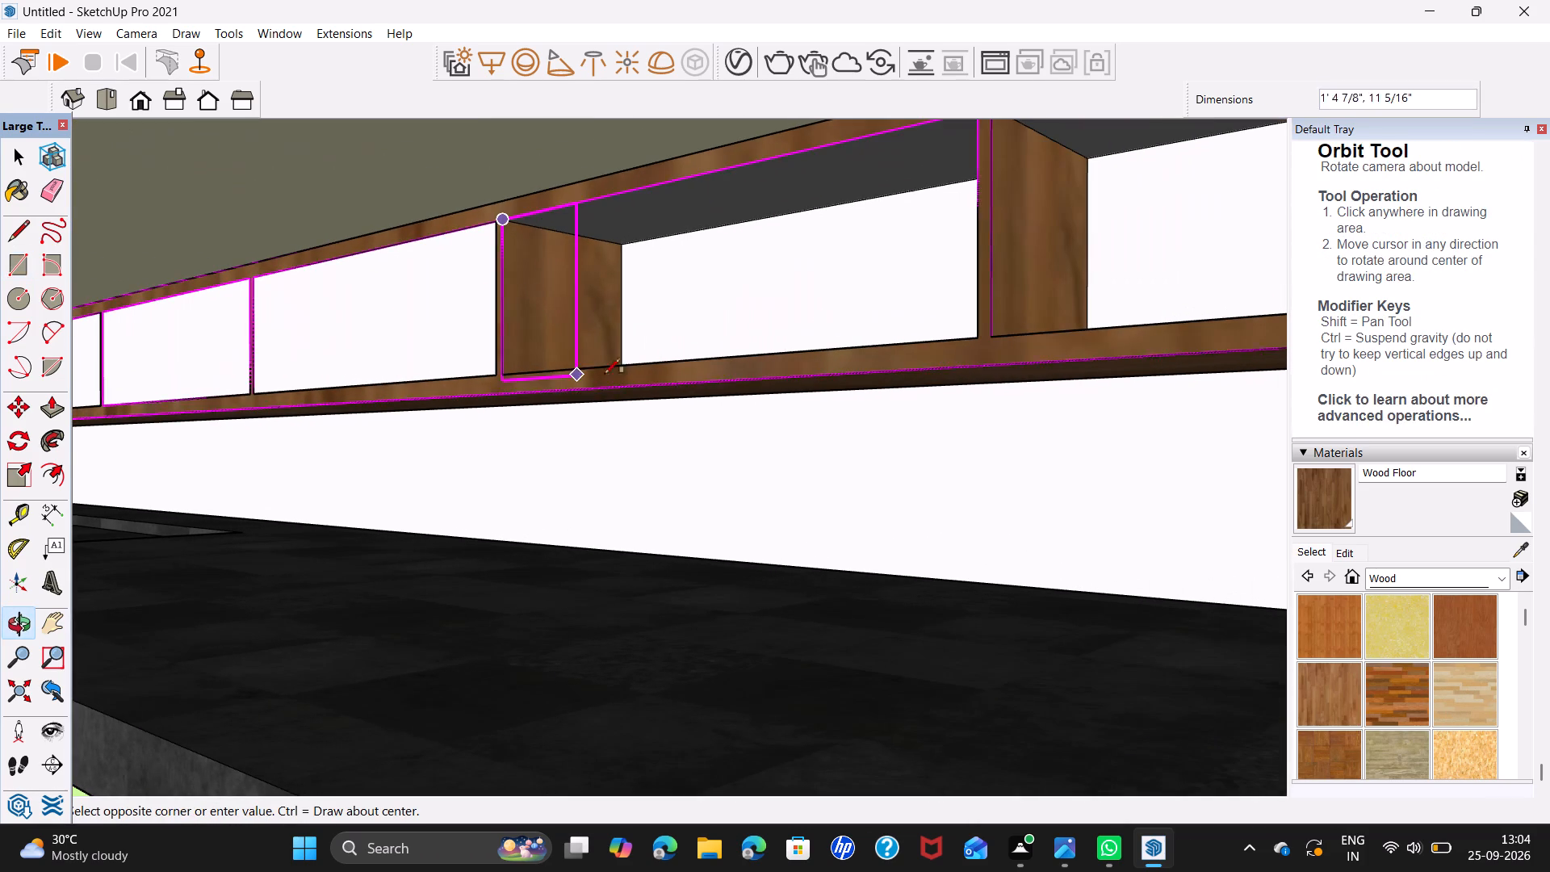
click(974, 333)
Draw a rectangle about 1' 4 1/4" by 4' 4 15/16" across the sixth compartment opening of the sink-side shelves.
shift+middle_drag(1045, 339, 1045, 340)
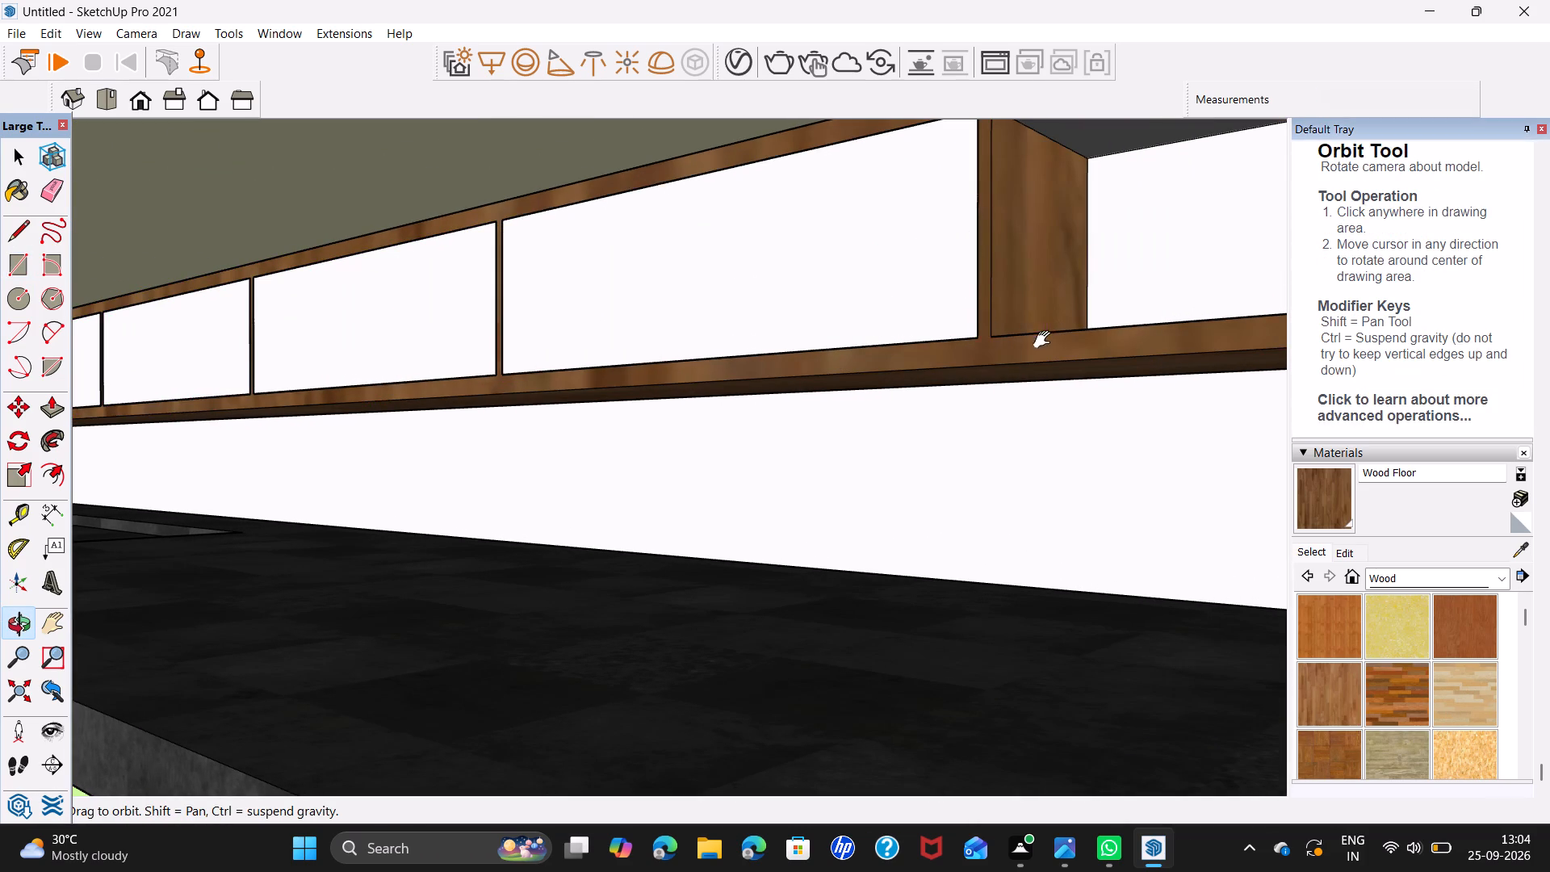
shift+middle_drag(1045, 340, 864, 480)
click(818, 248)
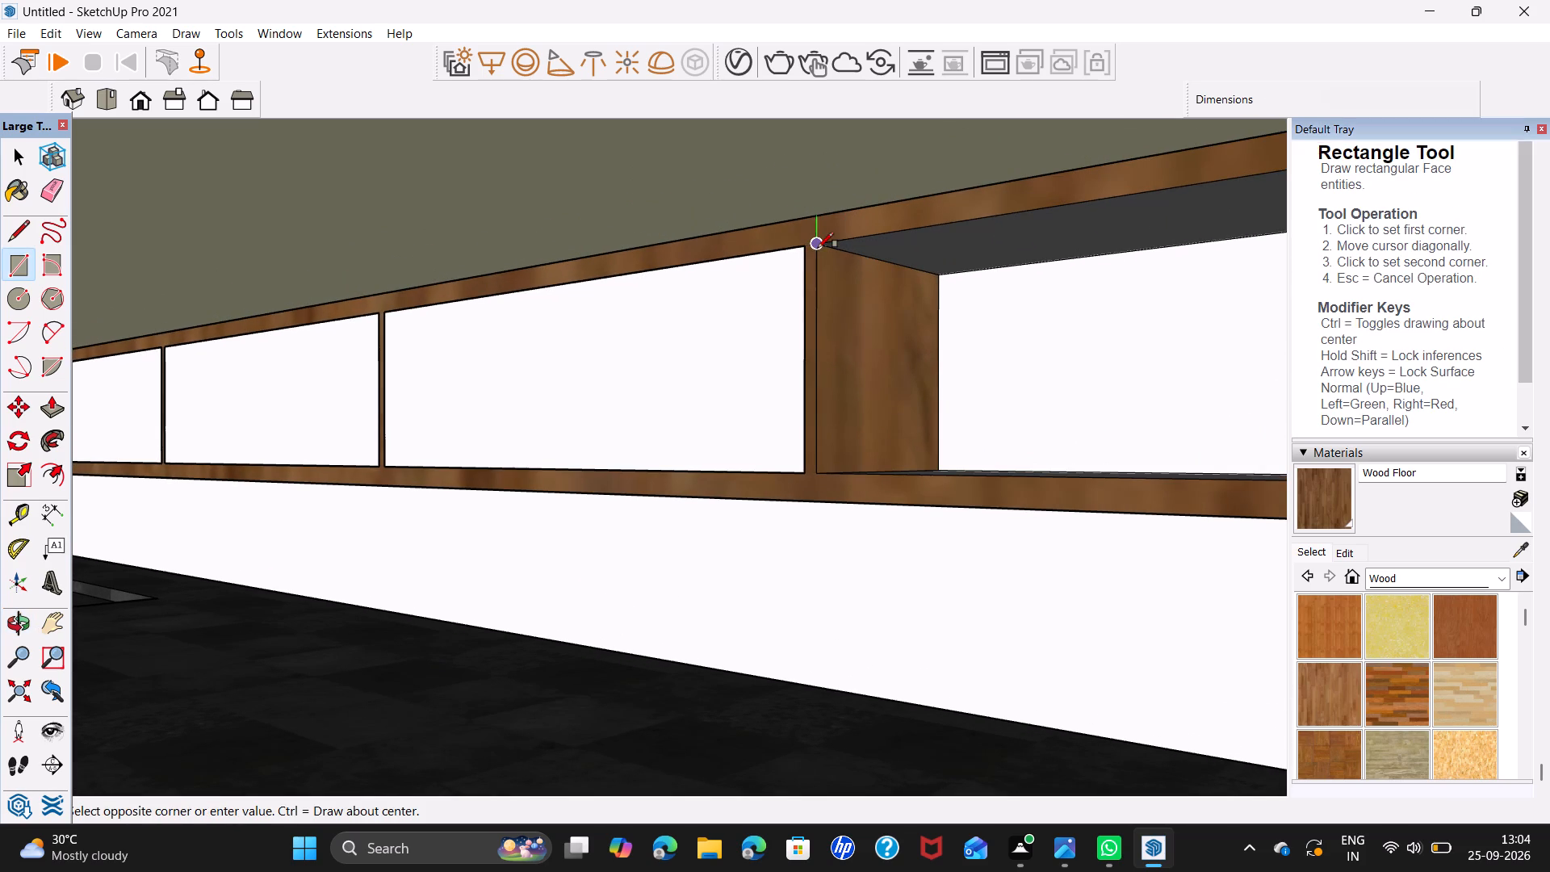
shift+middle_drag(1204, 476, 823, 441)
scroll(831, 442, down, 5)
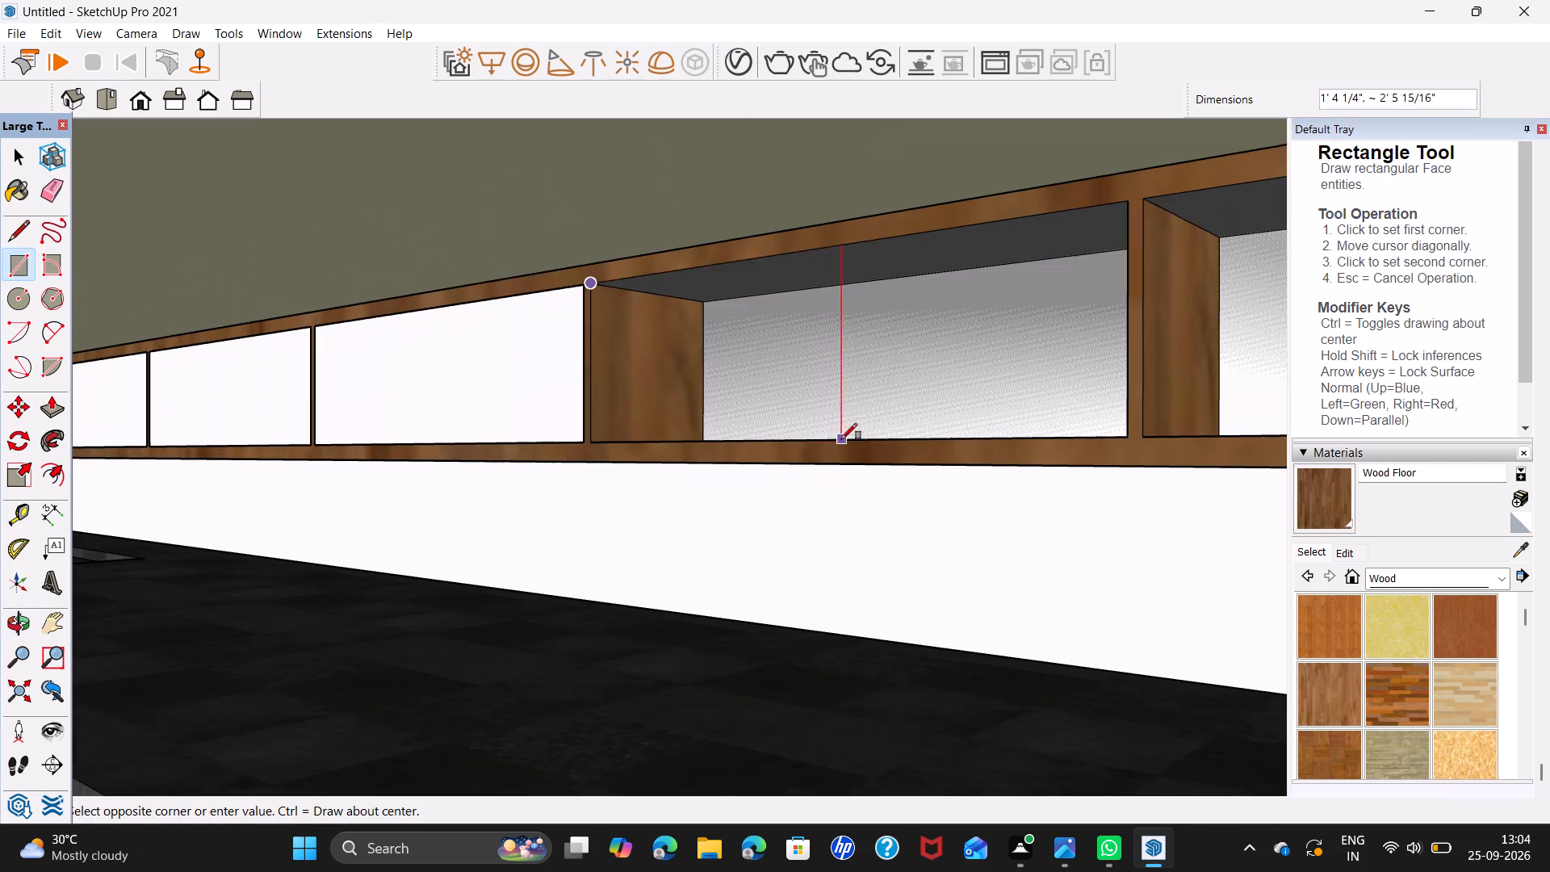
click(1123, 436)
Draw a rectangle about 1' 4 1/4" by 4' 6 1/8" across the last compartment opening of the sink-side shelves.
shift+middle_drag(1160, 451, 1153, 450)
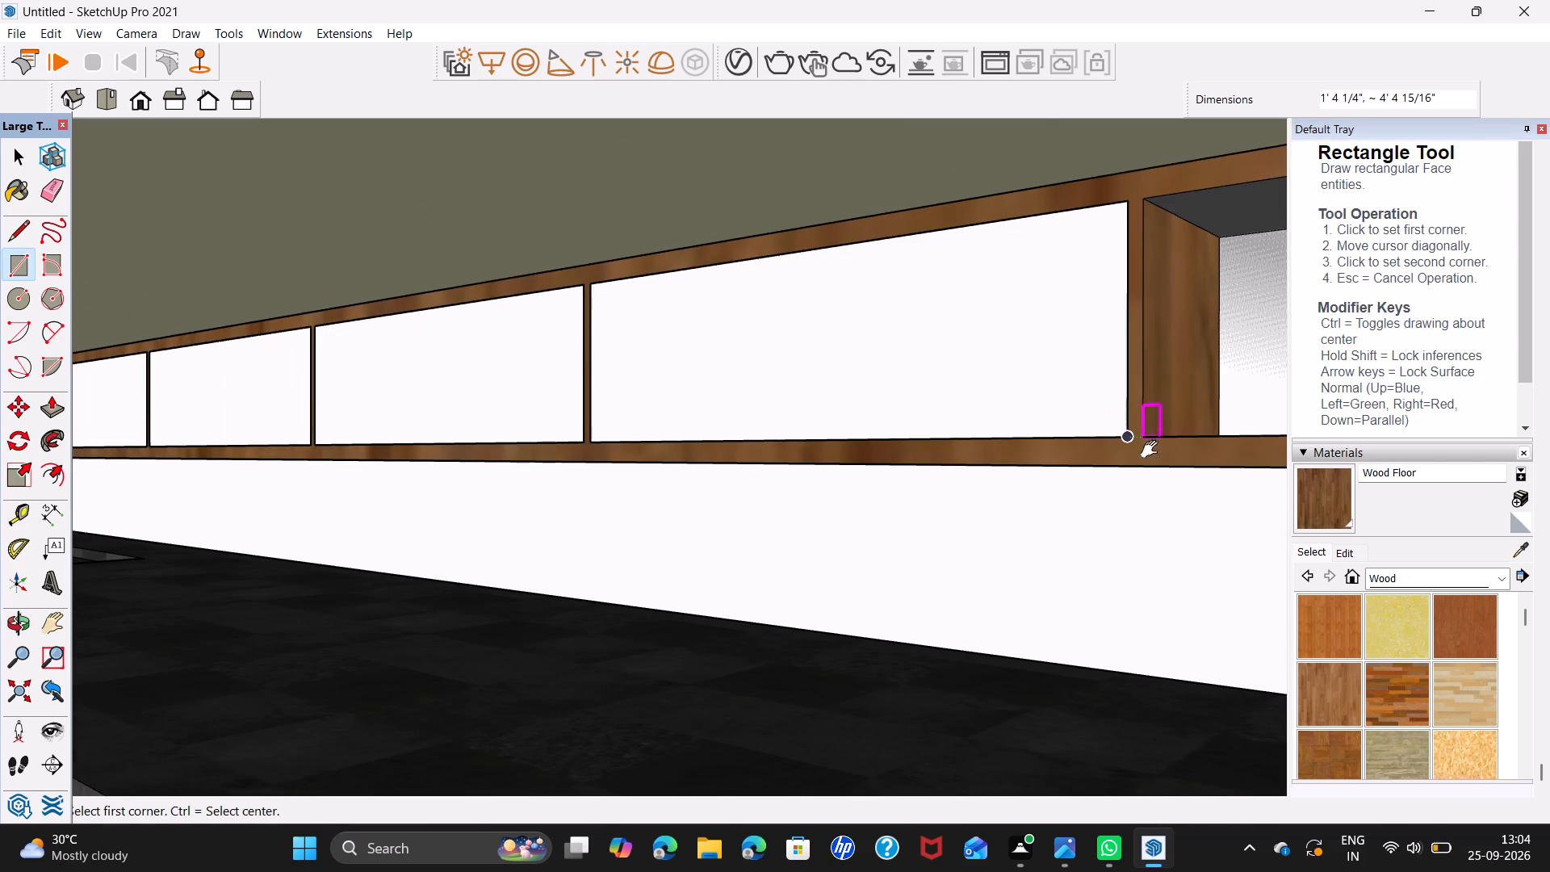
shift+middle_drag(1153, 450, 785, 438)
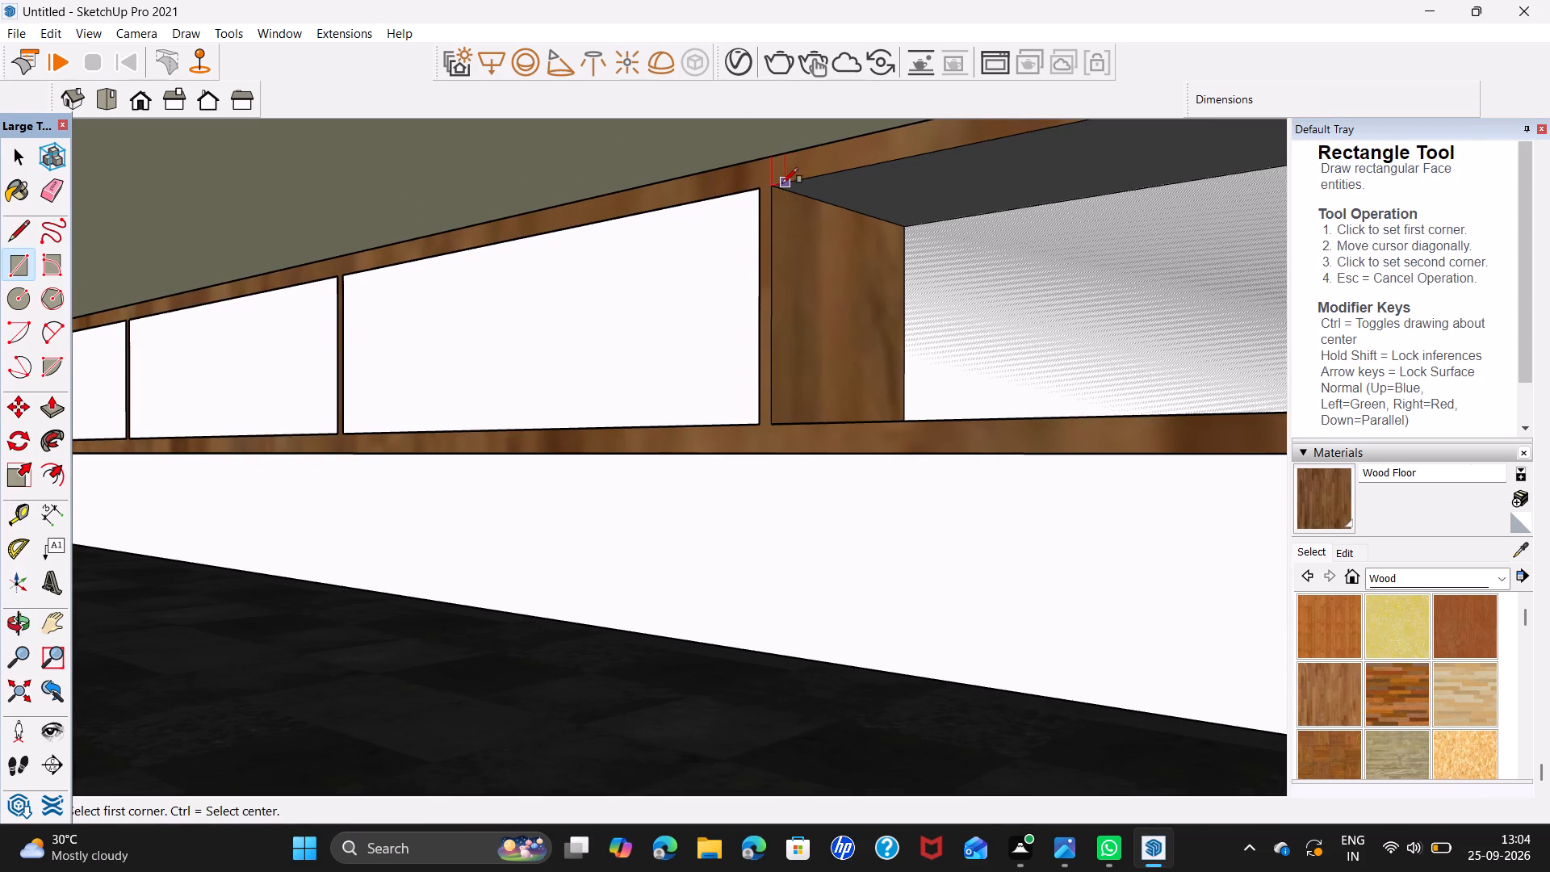
click(779, 187)
scroll(1187, 446, down, 5)
shift+middle_drag(1196, 426, 1187, 422)
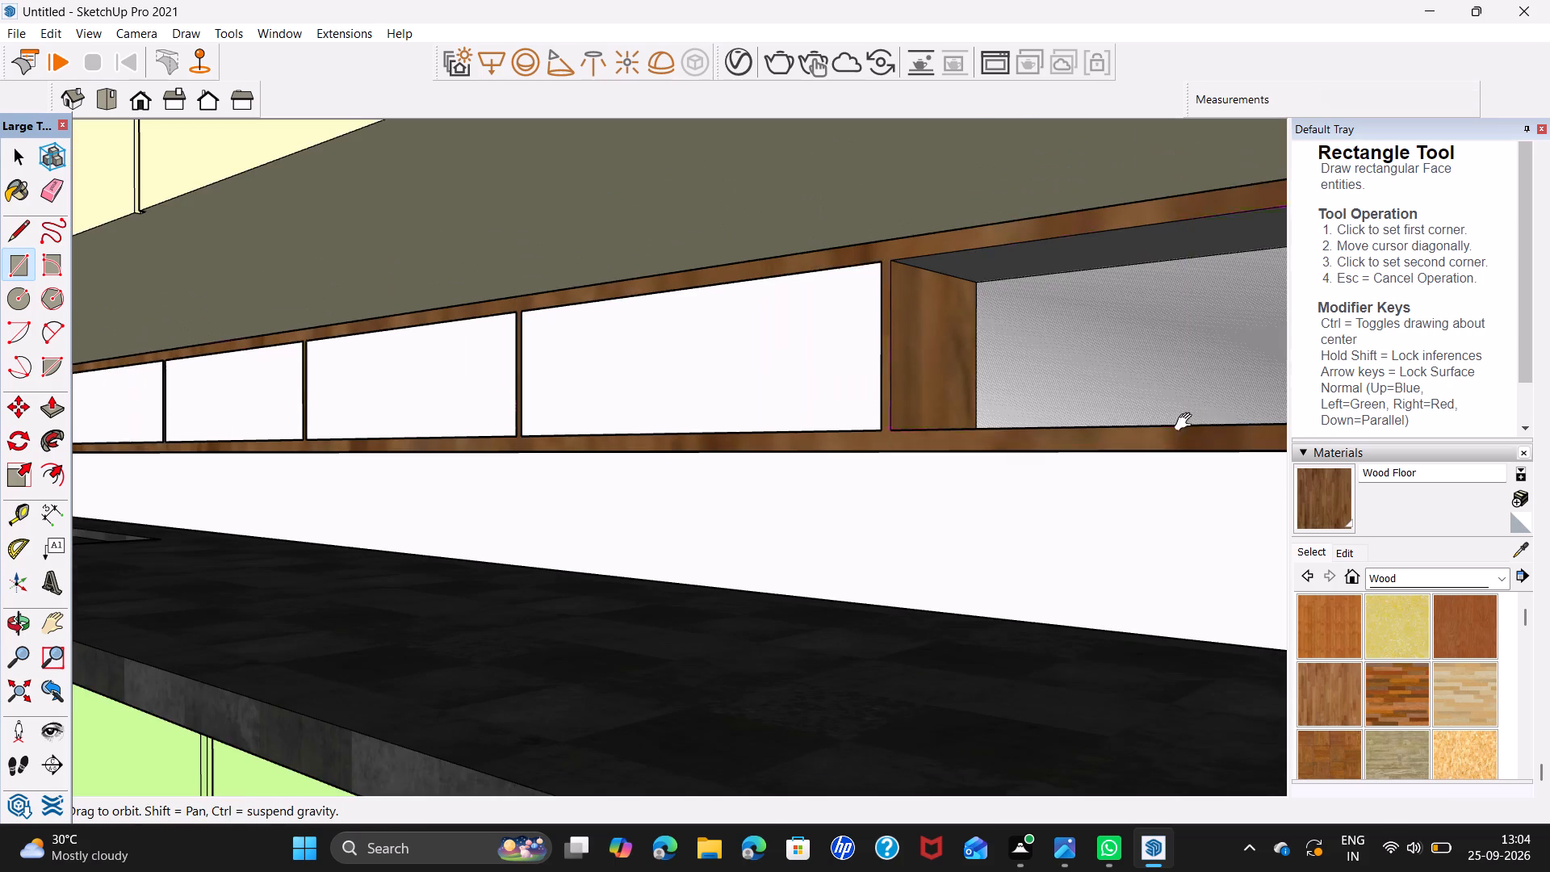
shift+middle_drag(1187, 422, 1134, 378)
scroll(1134, 378, down, 1)
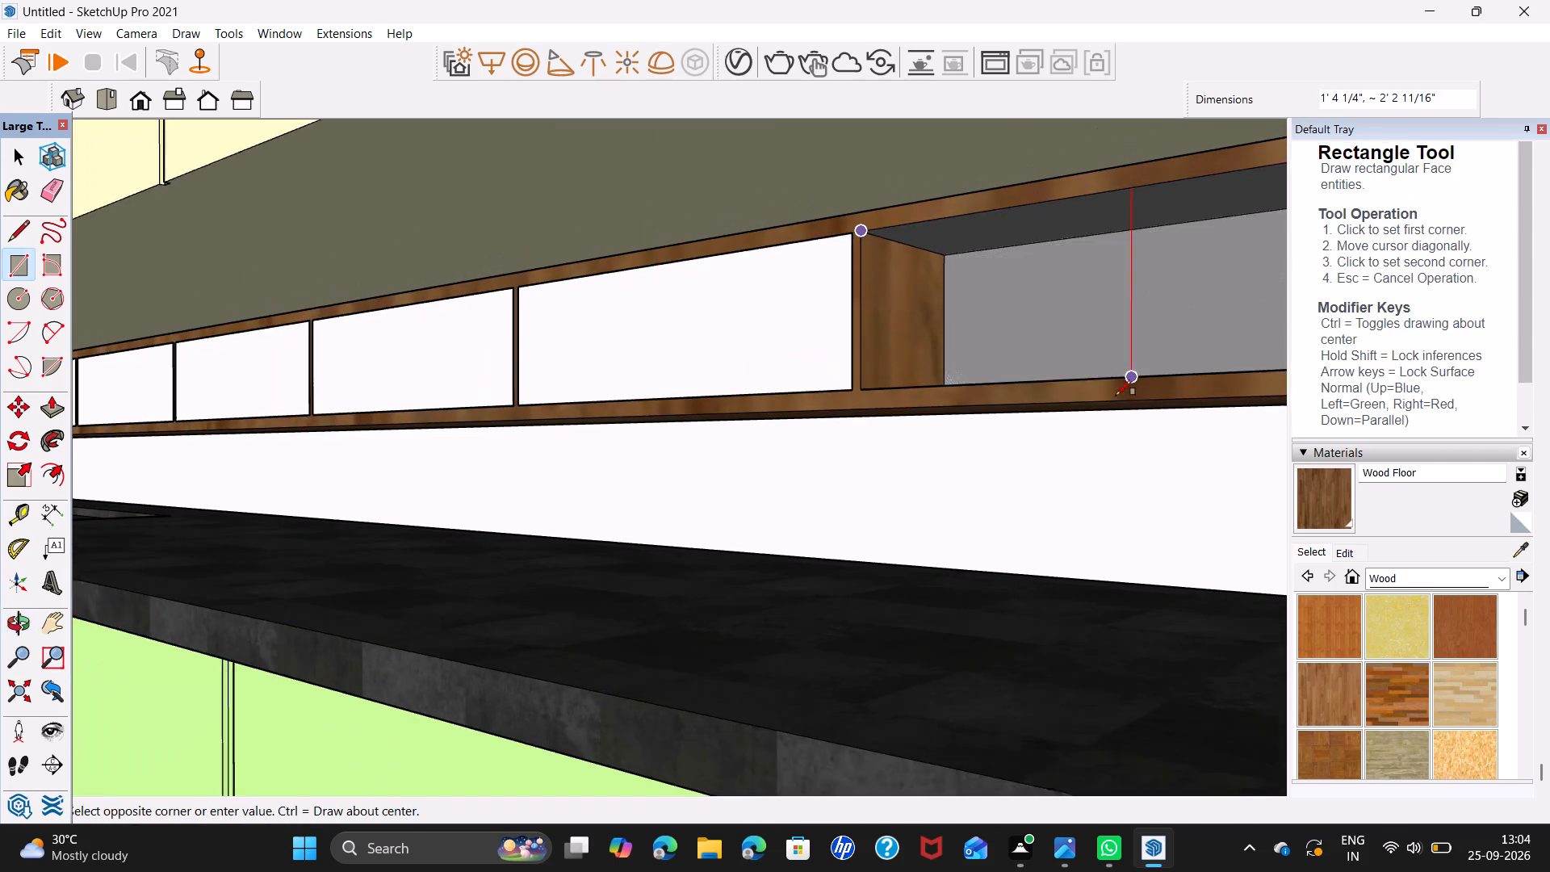
scroll(1116, 396, down, 1)
middle_drag(1047, 457, 1161, 437)
shift+middle_drag(1177, 404, 811, 430)
middle_drag(816, 448, 959, 470)
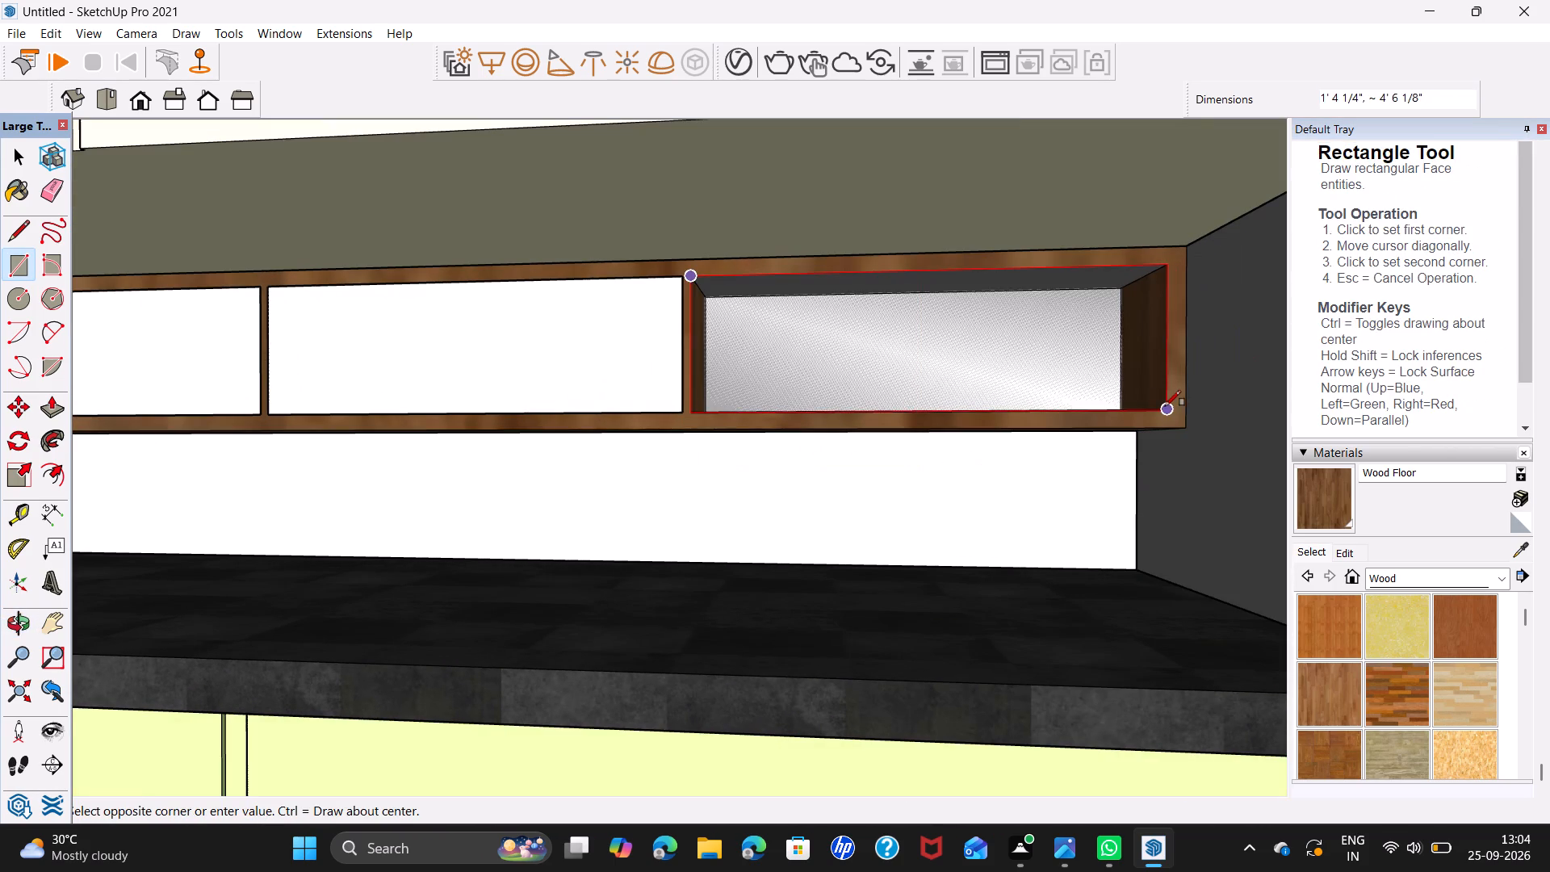
click(1163, 407)
key(space)
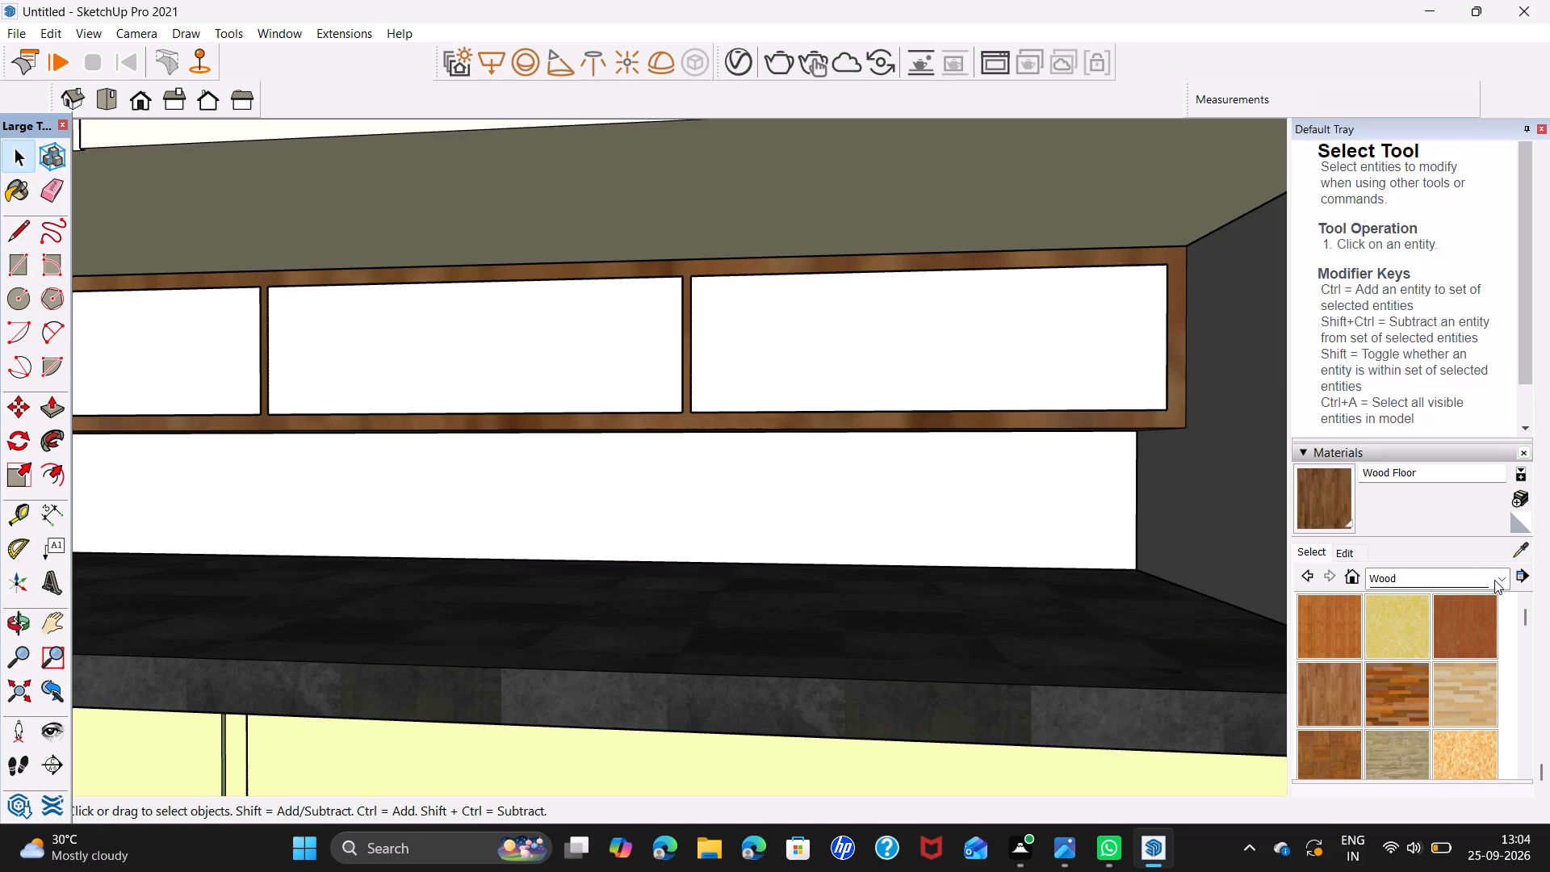
Paint the last three compartment faces of the sink-side shelves with Translucent Glass Sky Reflection from the Glass and Mirrors materials.
click(1505, 585)
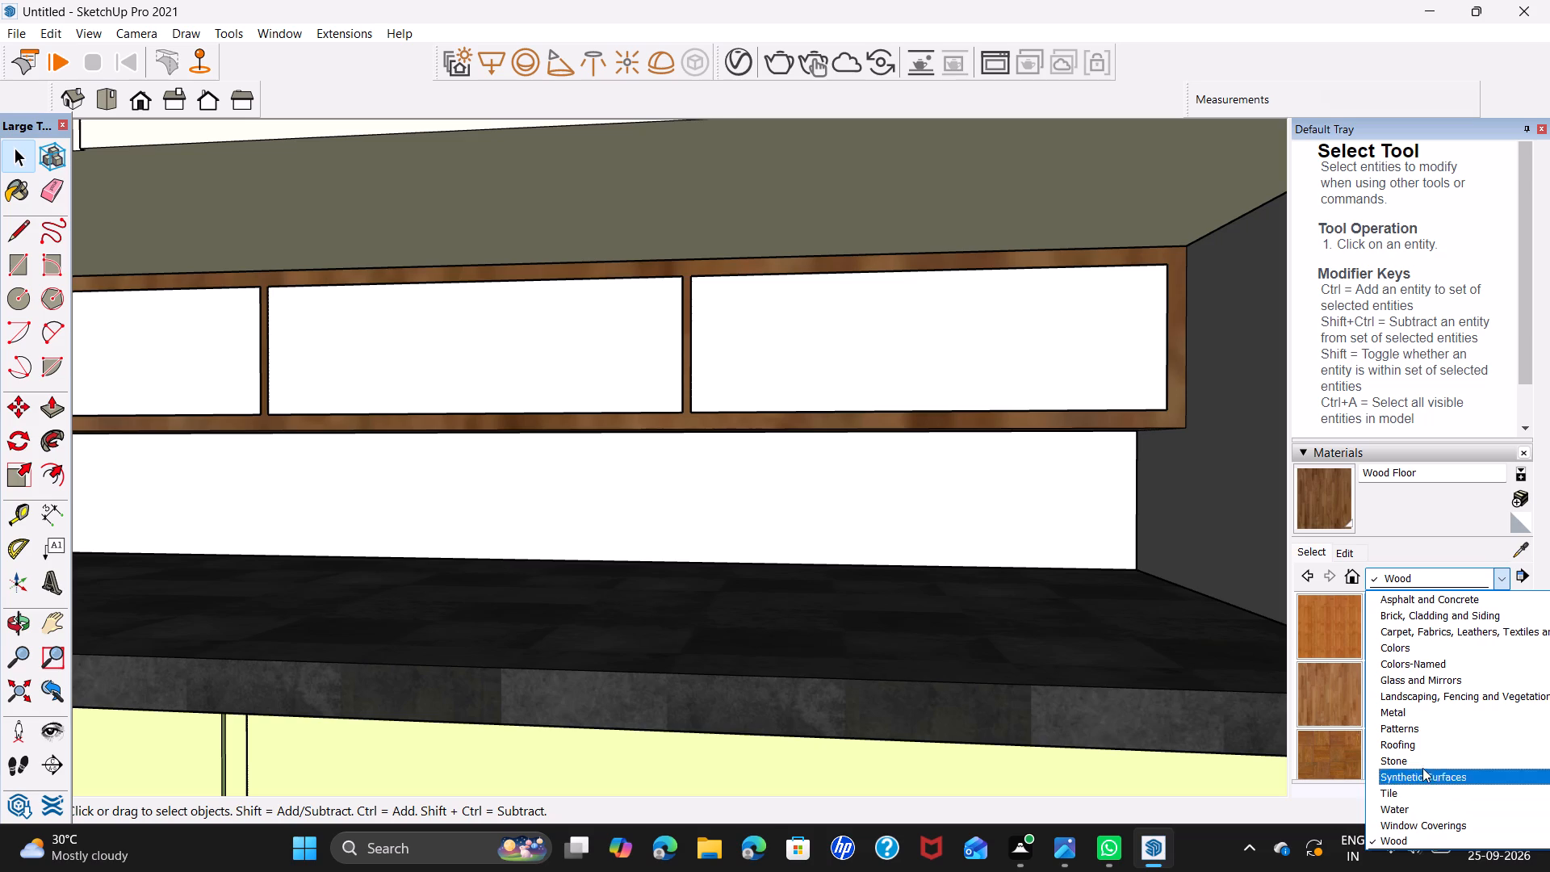
click(1437, 677)
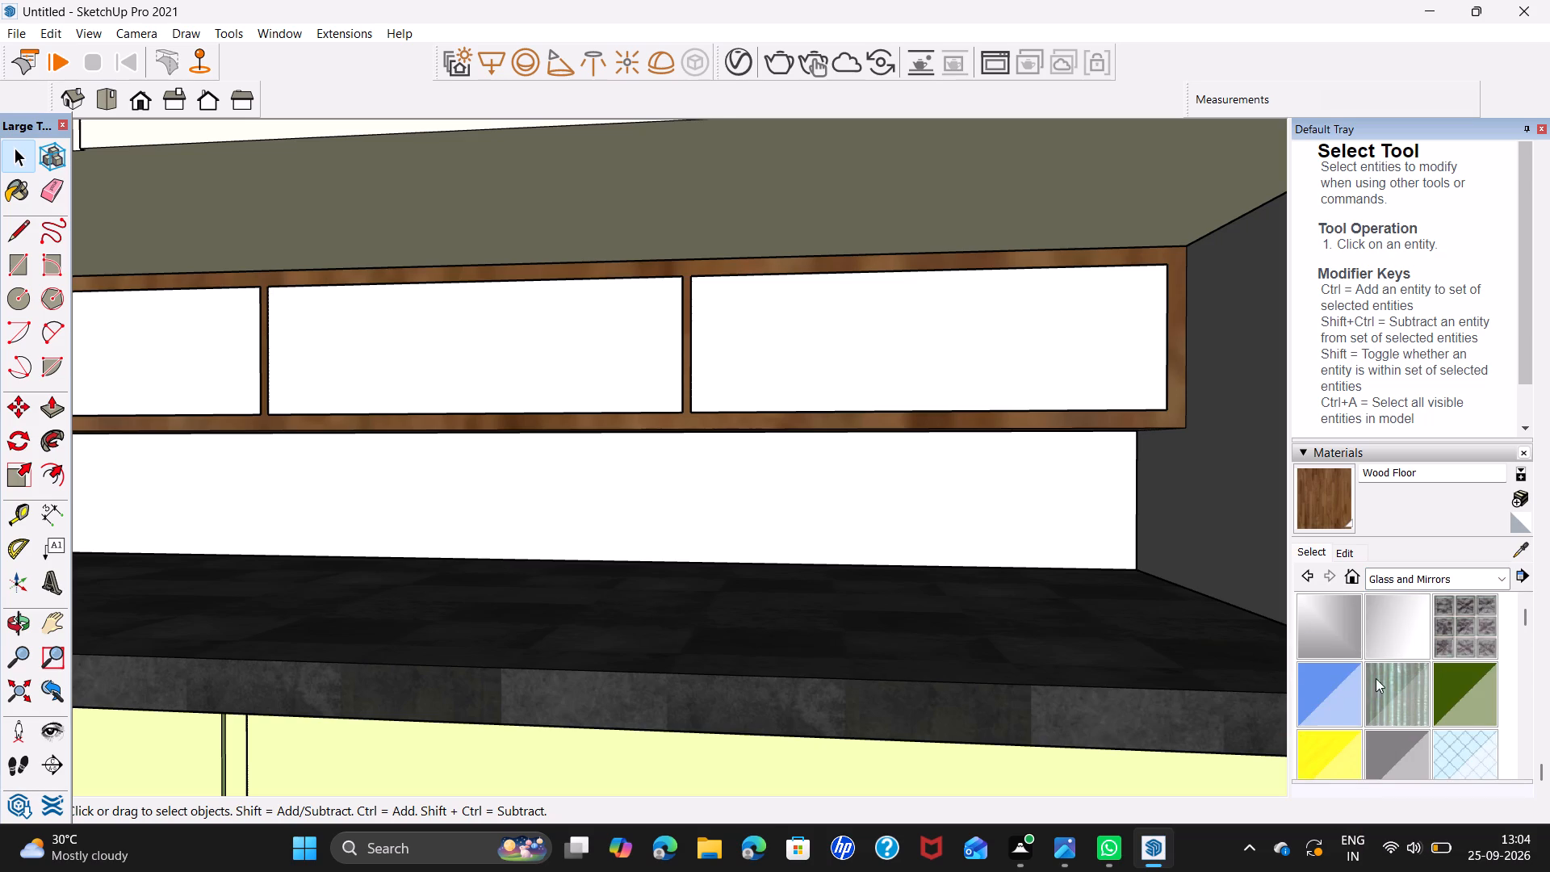
scroll(1460, 726, down, 5)
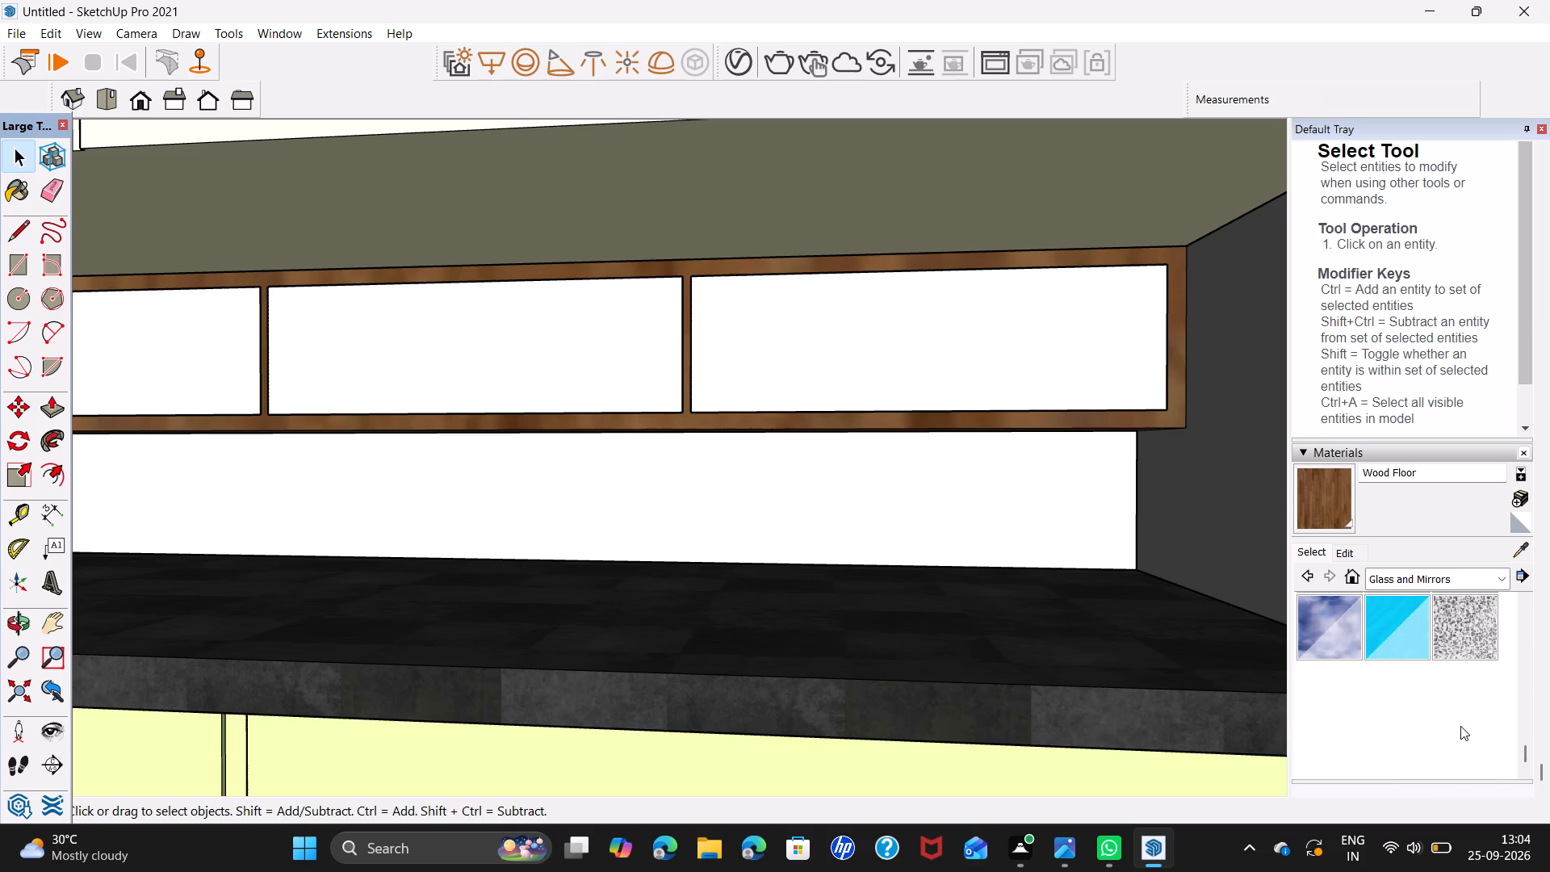
click(1315, 643)
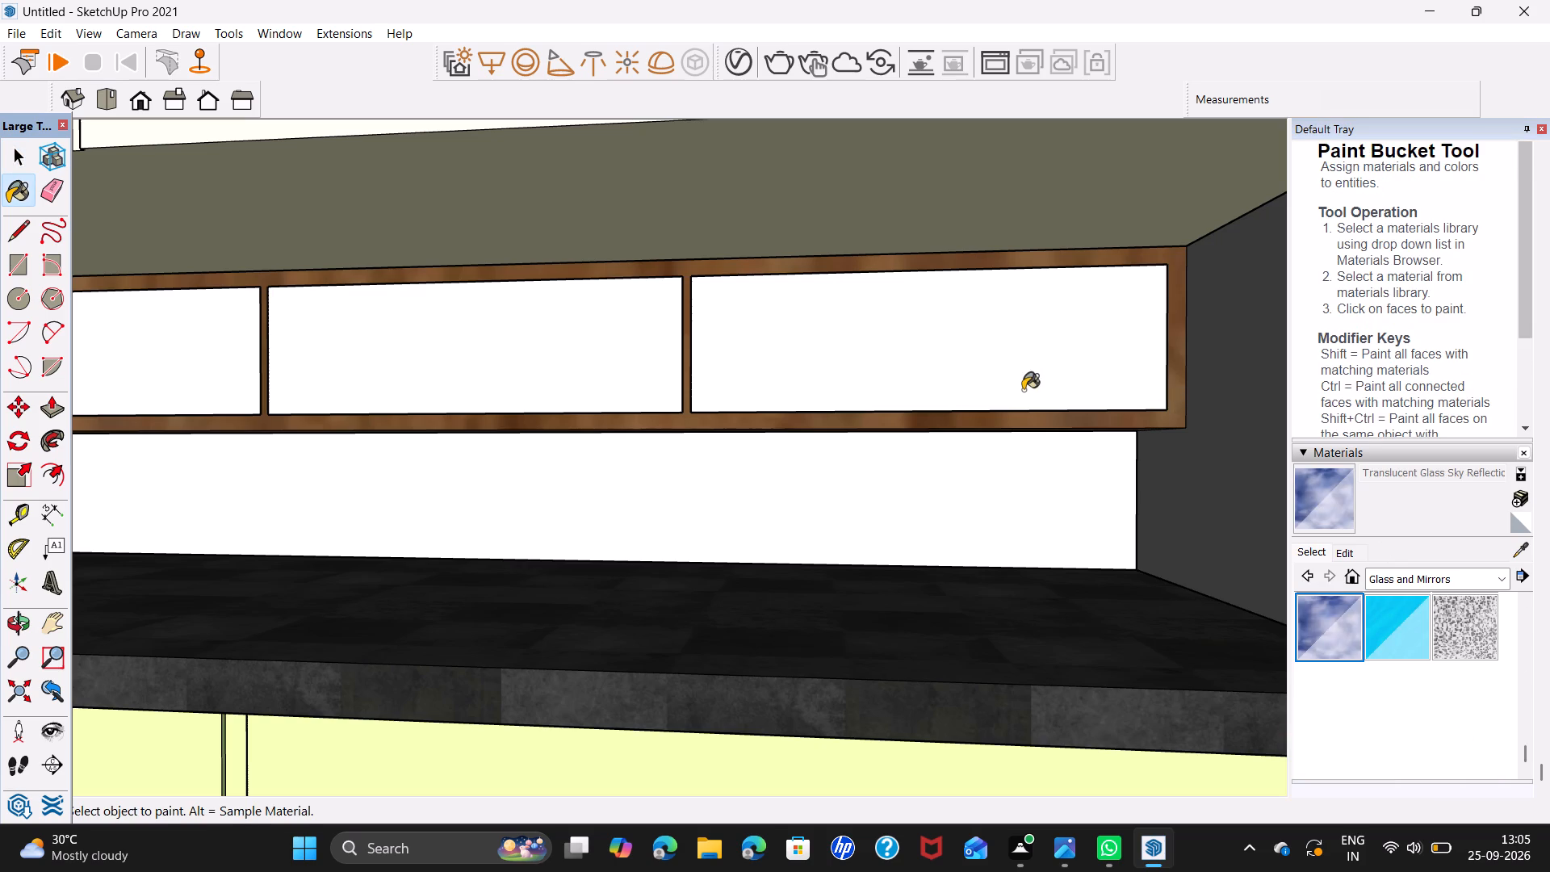
click(1021, 384)
click(490, 354)
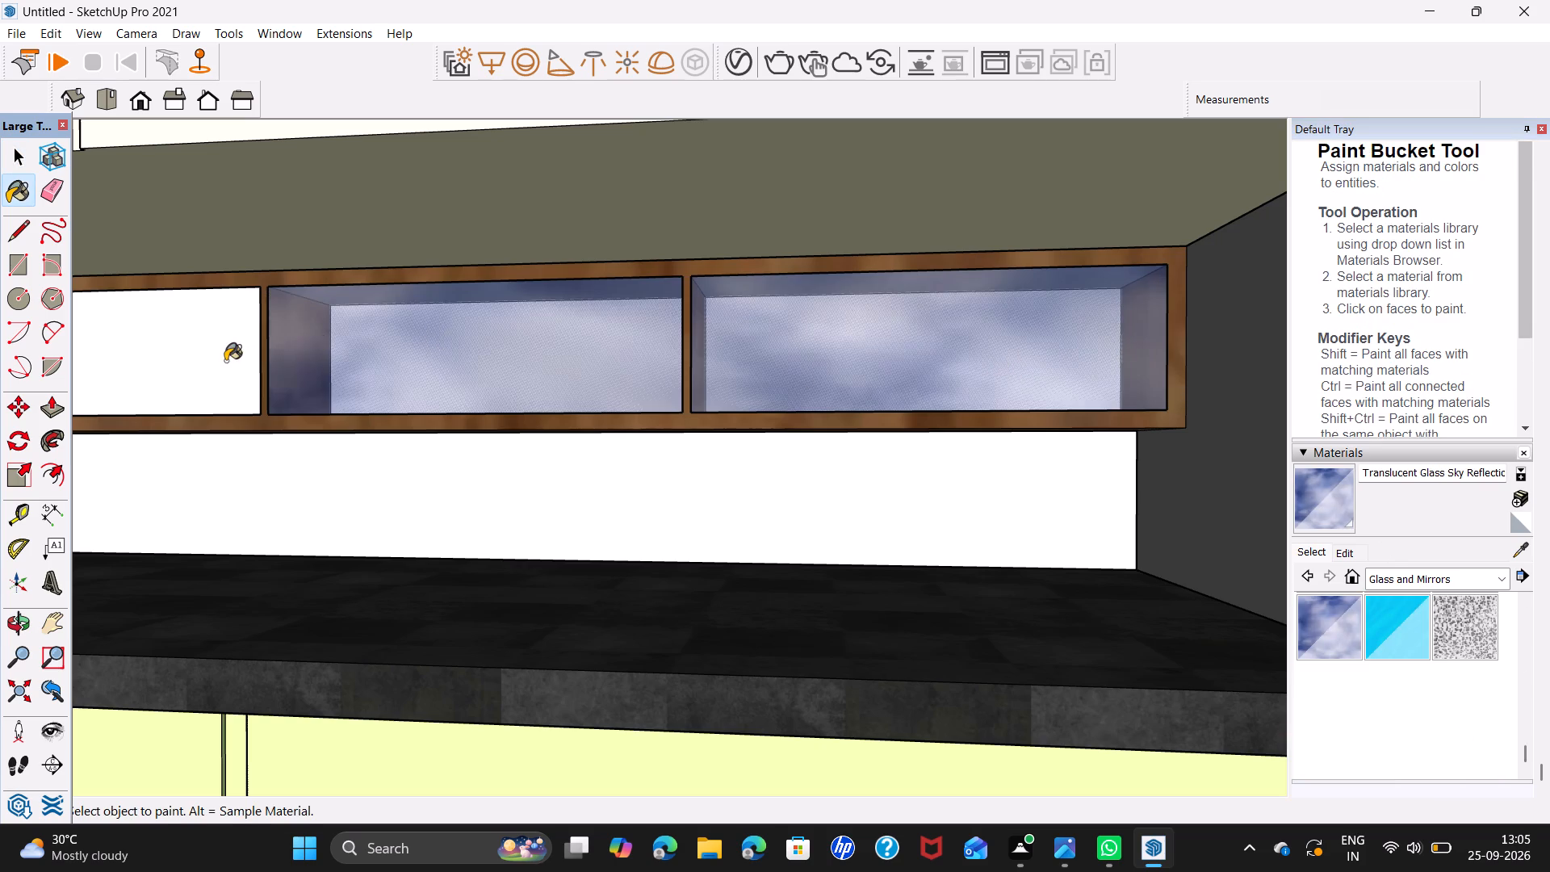
click(218, 361)
Paint the remaining four compartment faces of the sink-side shelves with Translucent Glass Sky Reflection.
scroll(287, 360, down, 5)
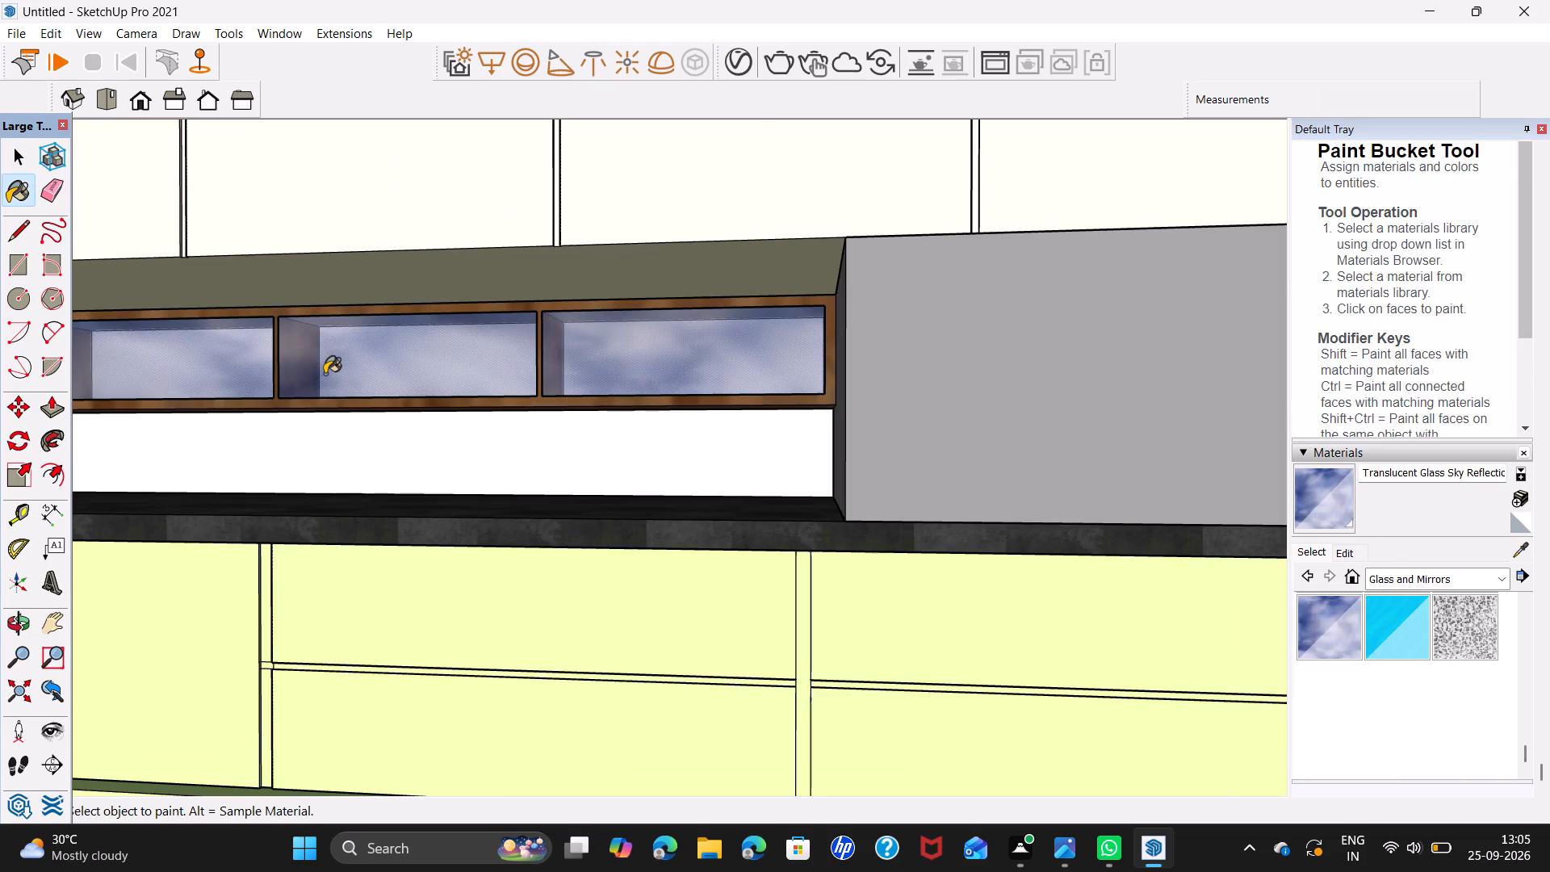
shift+middle_drag(328, 374, 1239, 435)
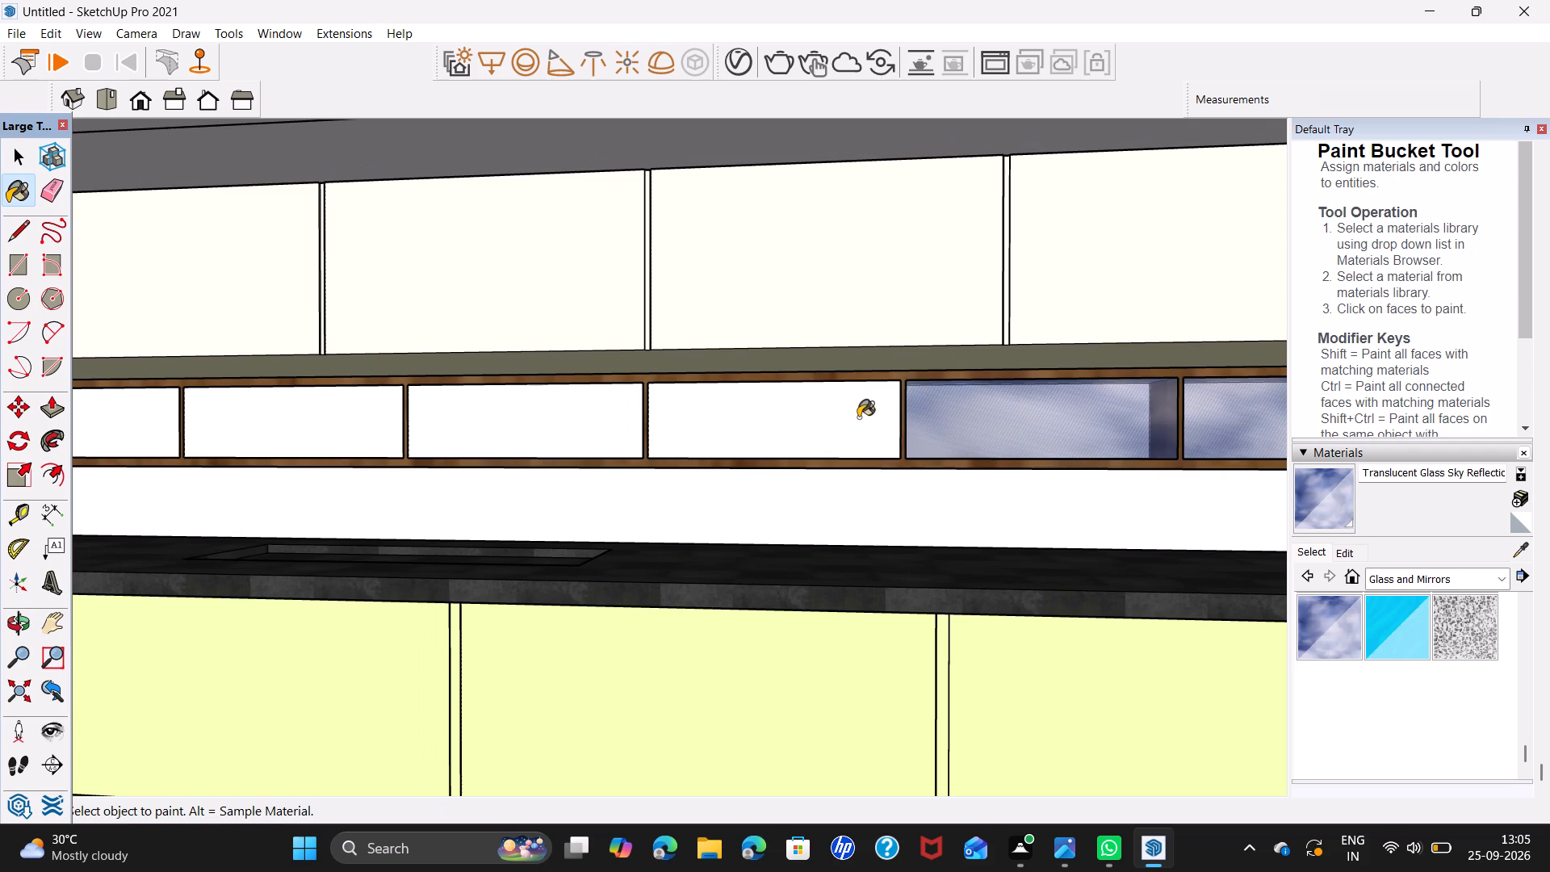
click(858, 417)
click(593, 399)
click(371, 412)
shift+middle_drag(370, 412, 1095, 493)
click(845, 516)
Paint all eight compartment faces of the open shelves on the opposite wall with Translucent Glass Sky Reflection.
scroll(731, 514, down, 12)
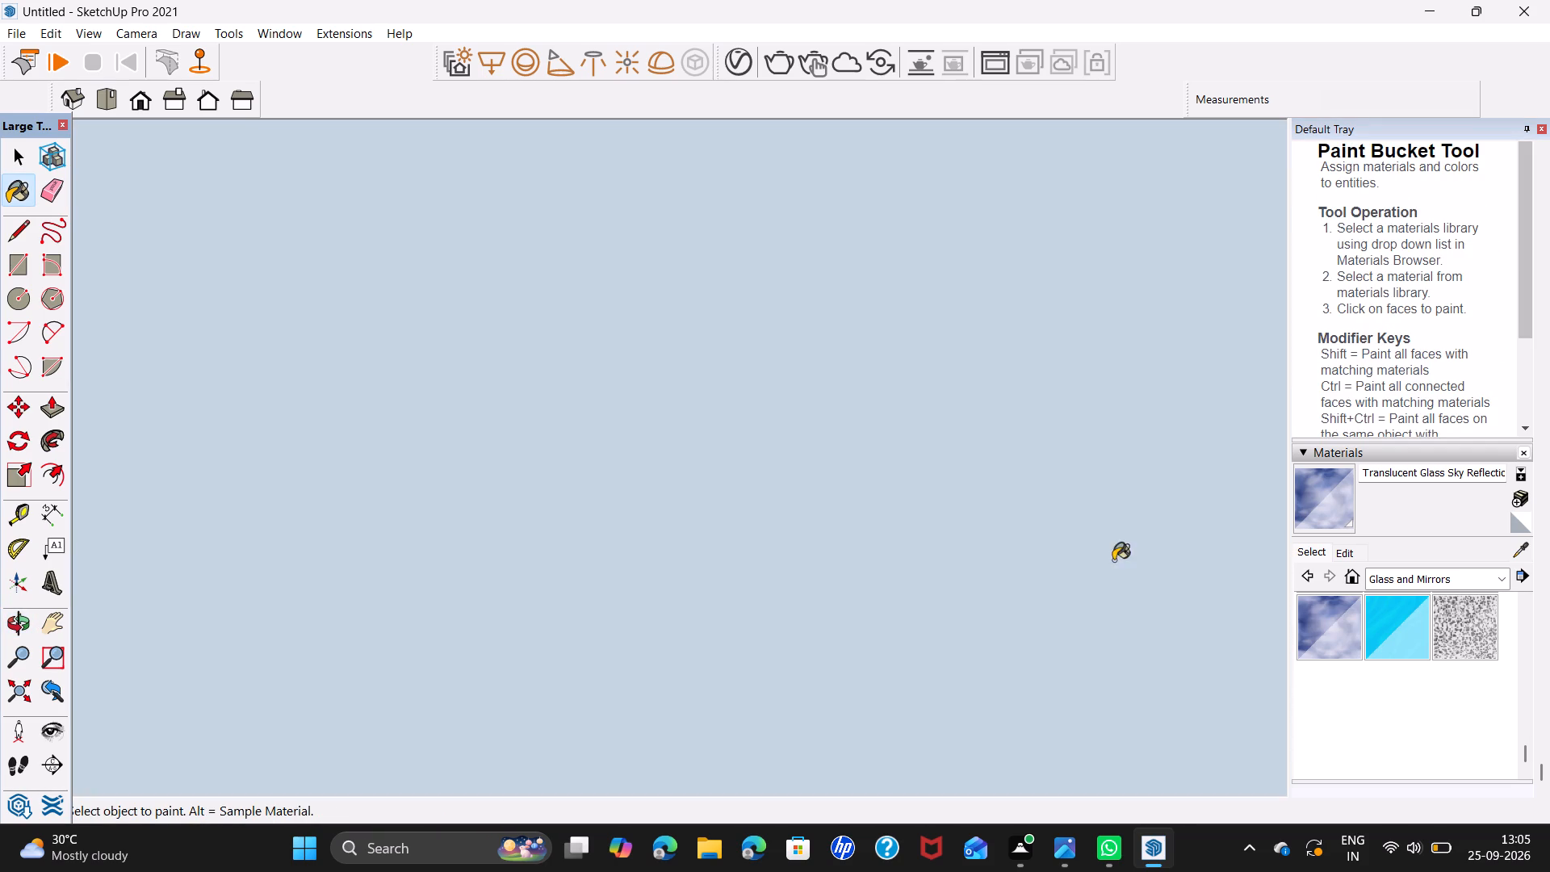
click(14, 694)
middle_drag(995, 576, 279, 582)
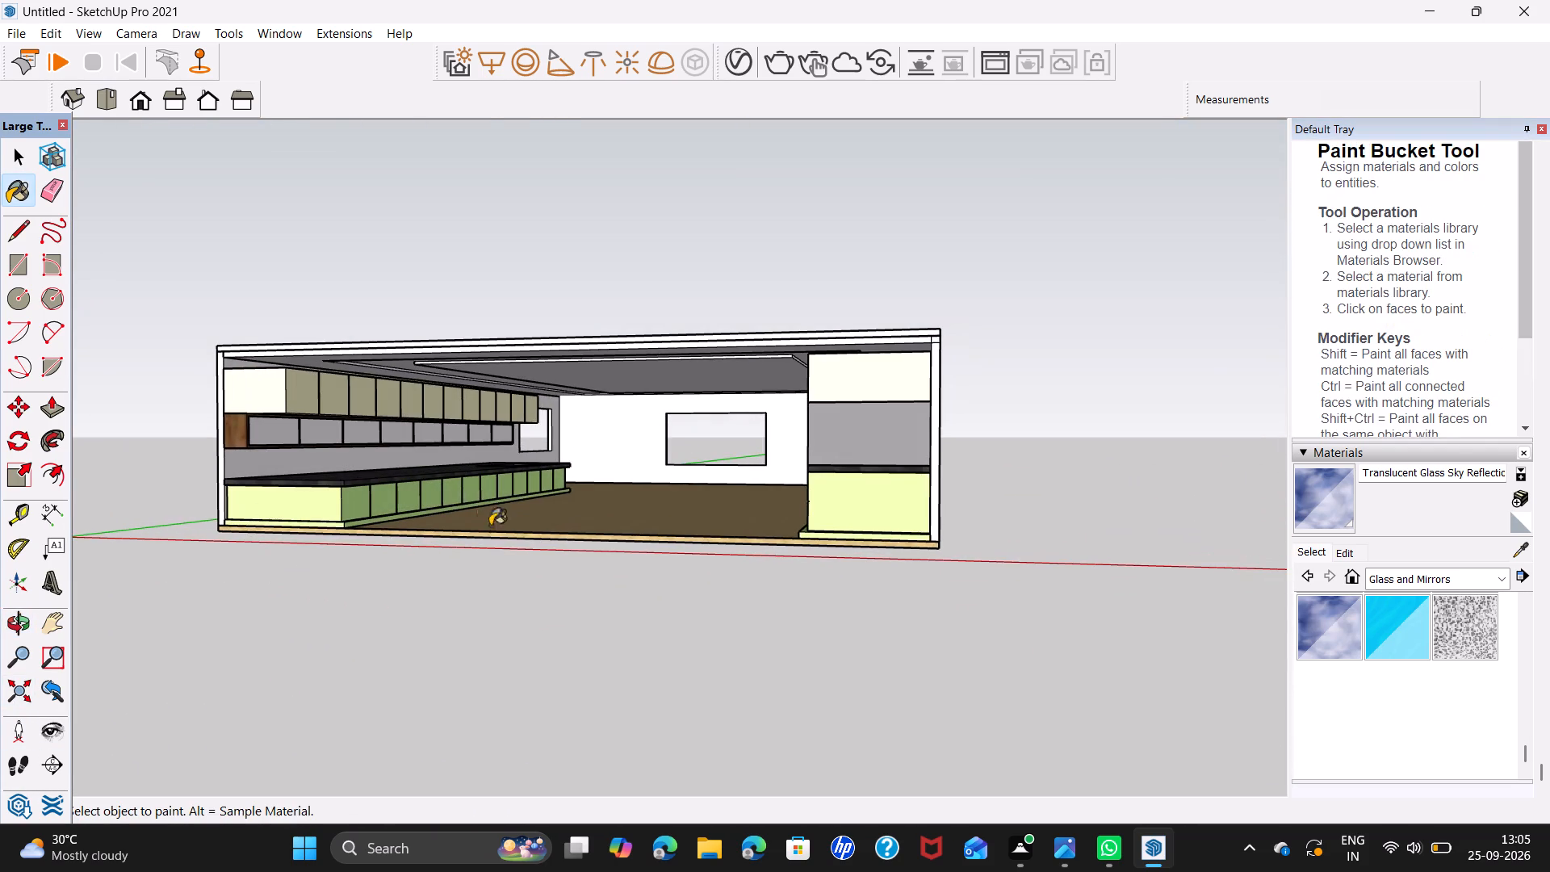
scroll(420, 480, up, 5)
click(143, 401)
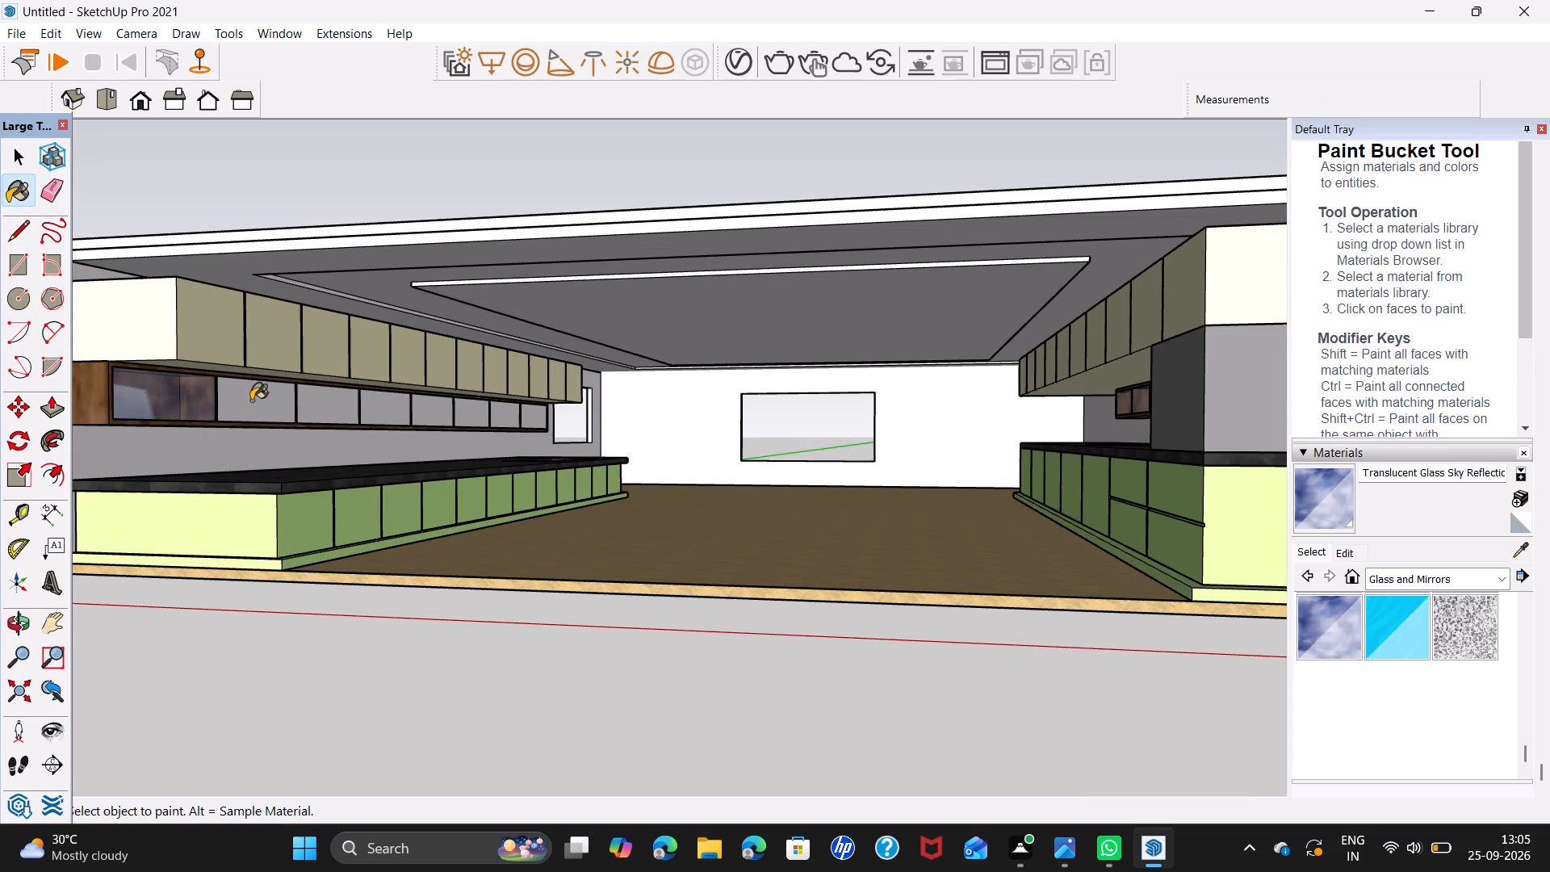
click(251, 400)
click(322, 403)
click(380, 406)
click(428, 409)
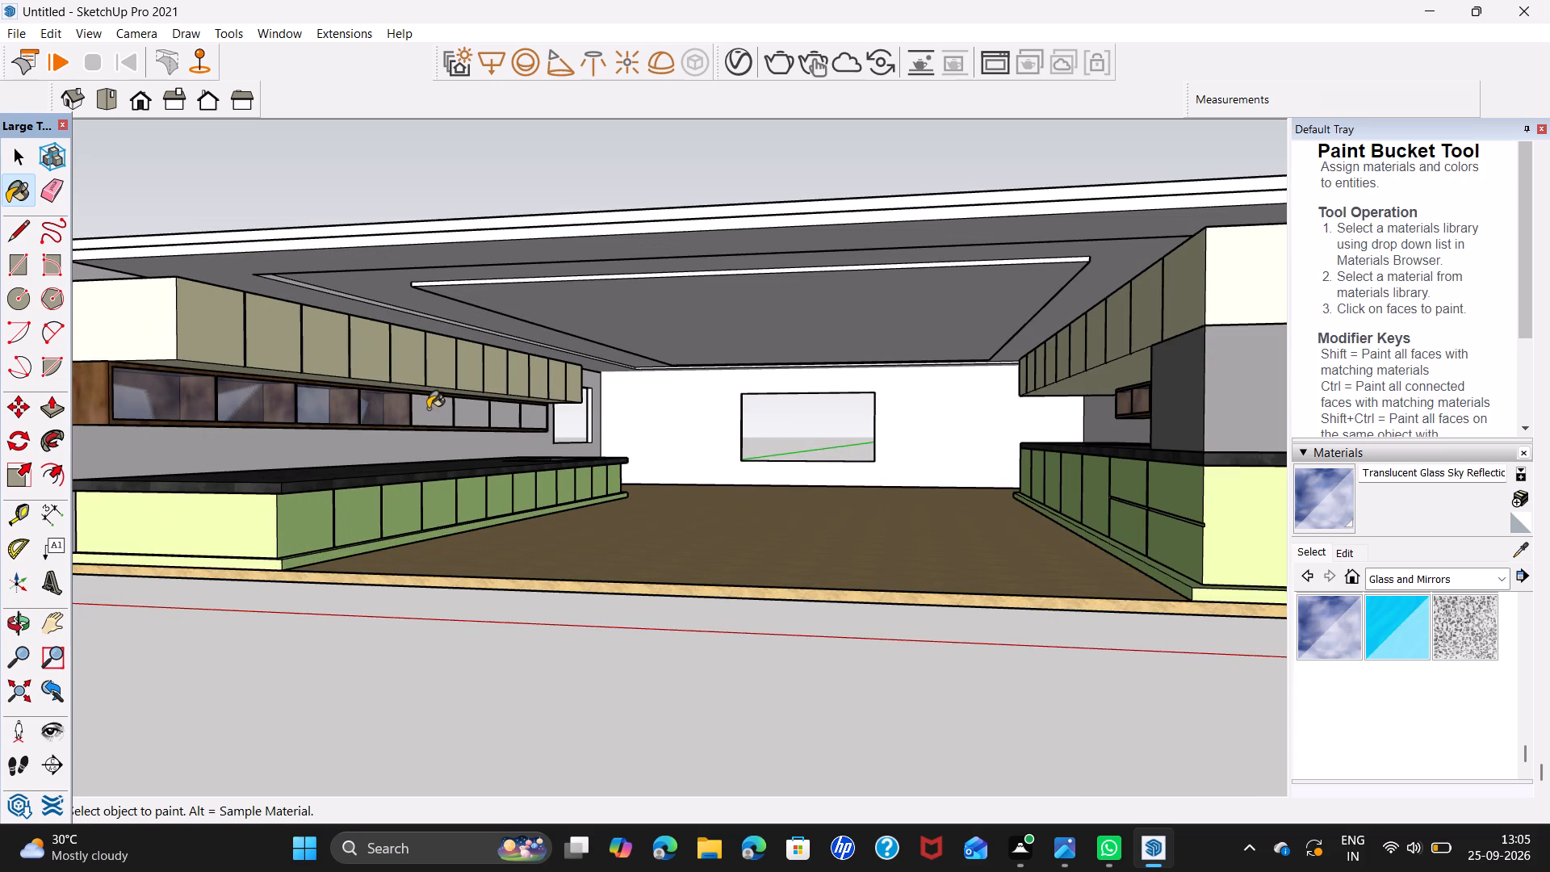
click(467, 411)
click(509, 416)
click(537, 415)
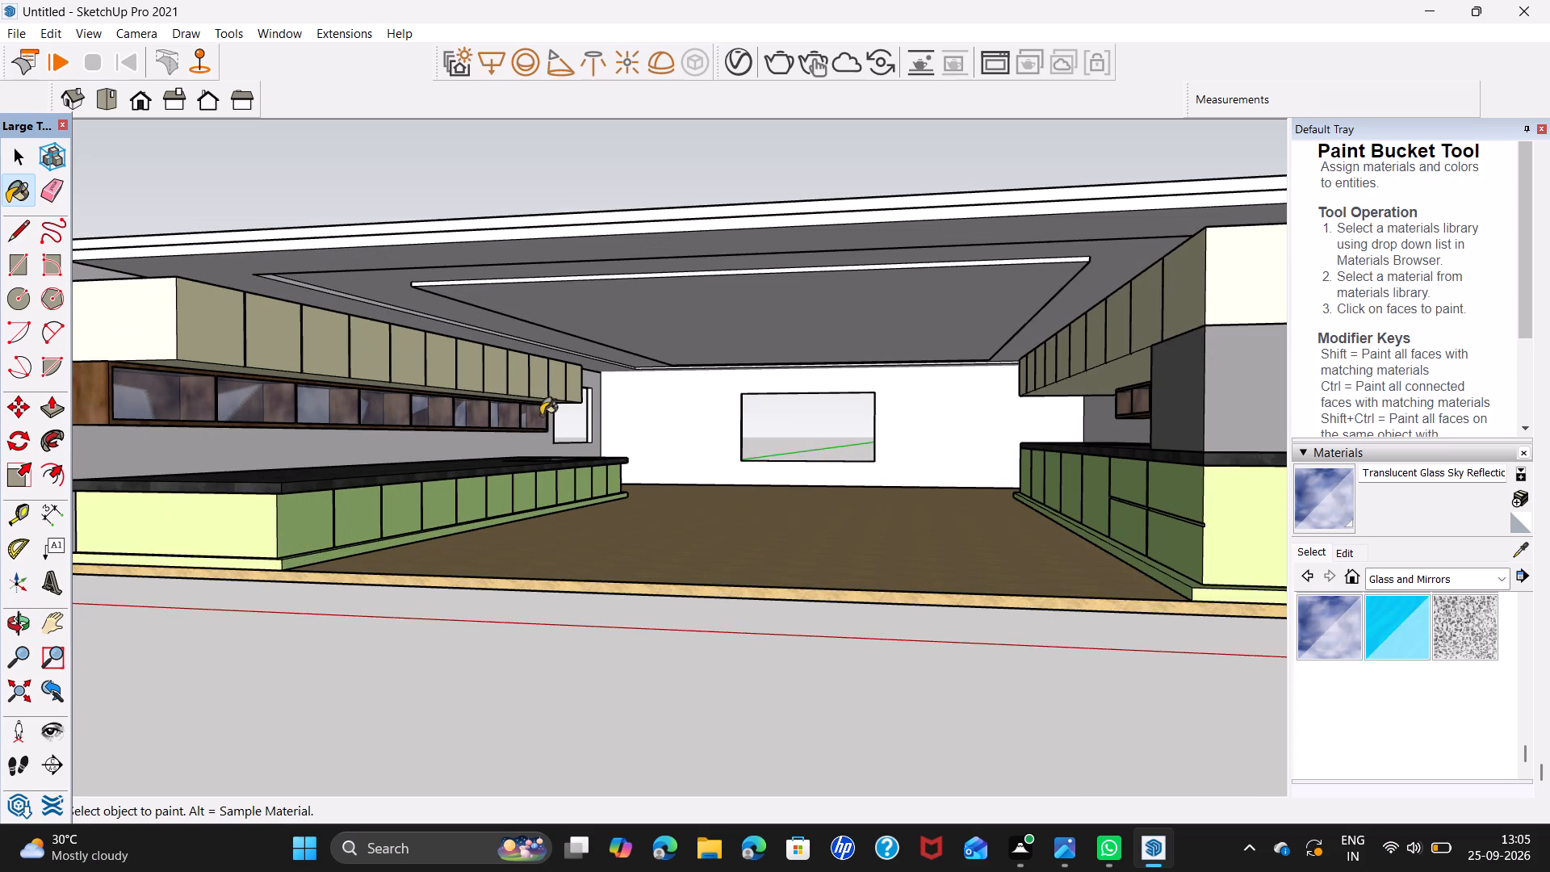
key(space)
Examine the glass-covered open shelves and the upper cabinets along the eight-compartment wall.
scroll(281, 384, up, 5)
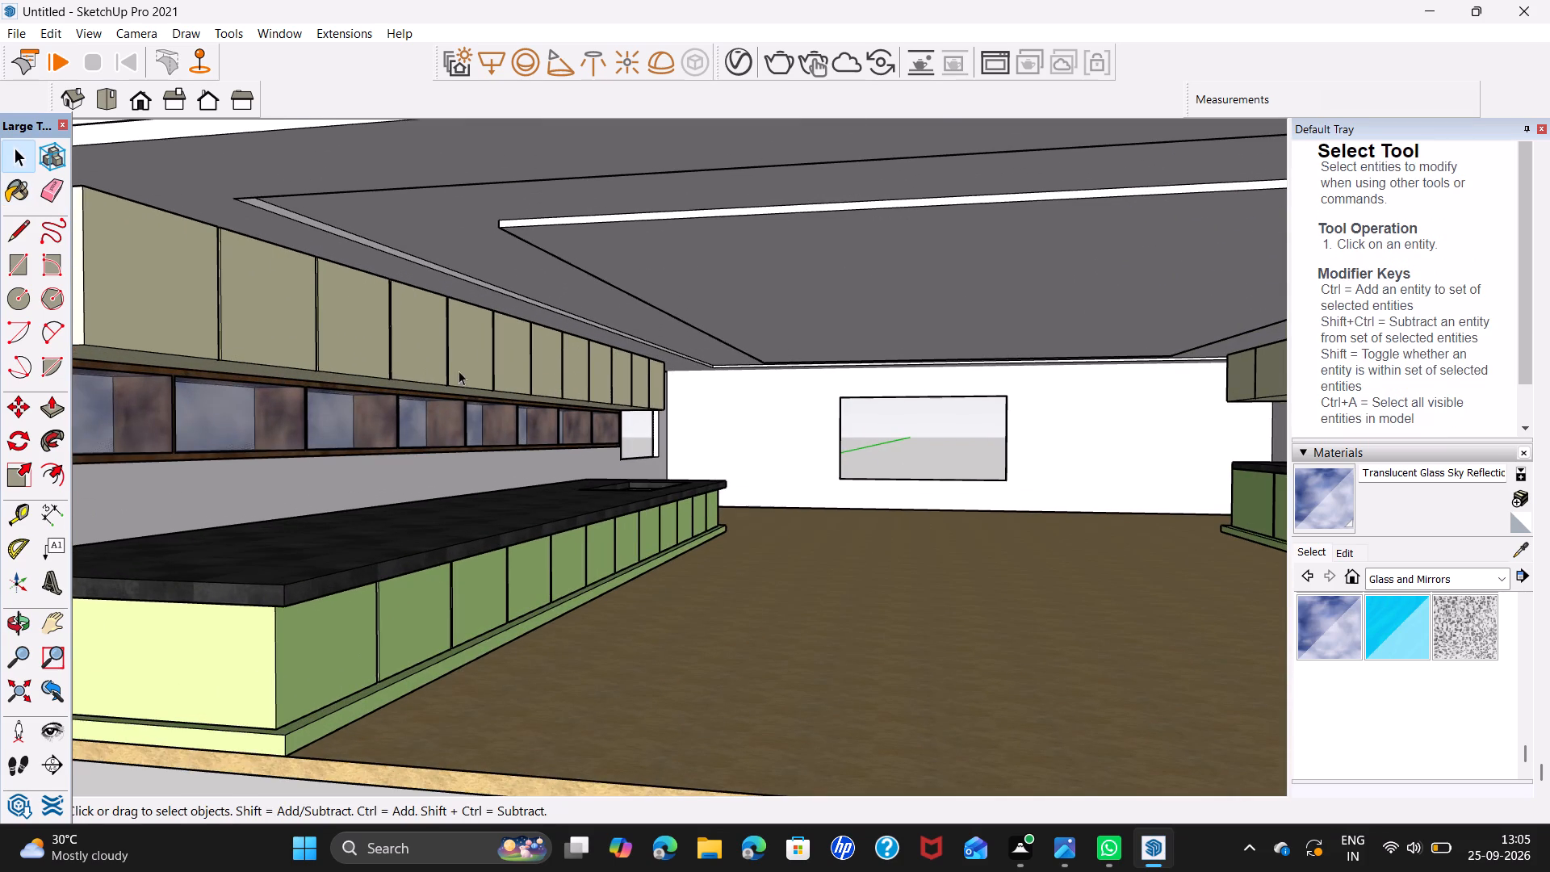
middle_drag(677, 522, 470, 537)
scroll(280, 444, up, 2)
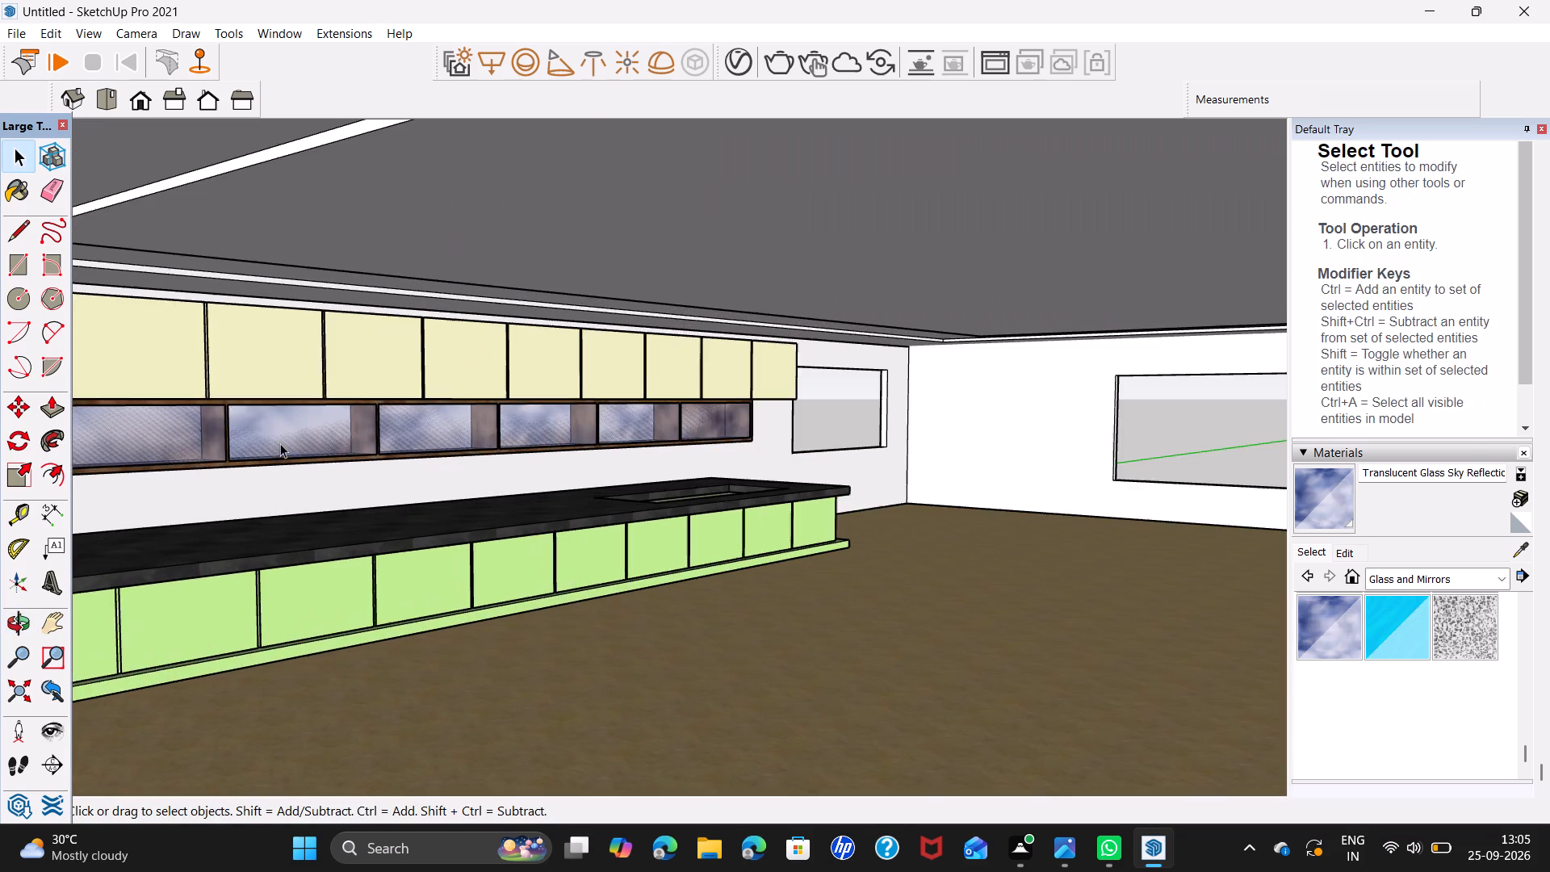
middle_drag(280, 443, 793, 455)
scroll(502, 344, up, 1)
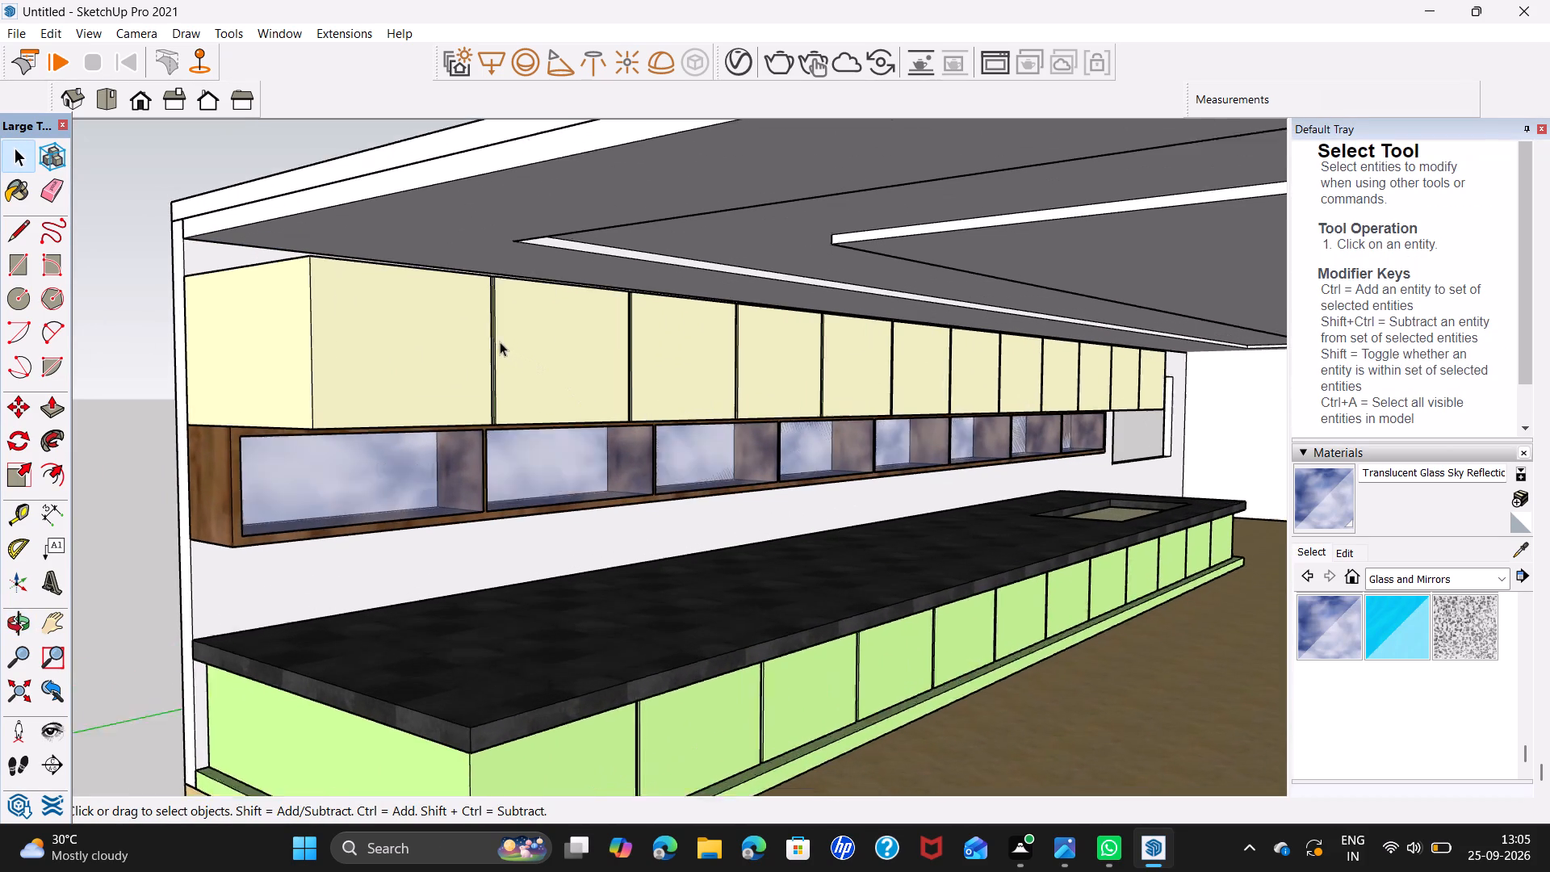
scroll(500, 342, up, 1)
middle_drag(656, 393, 626, 394)
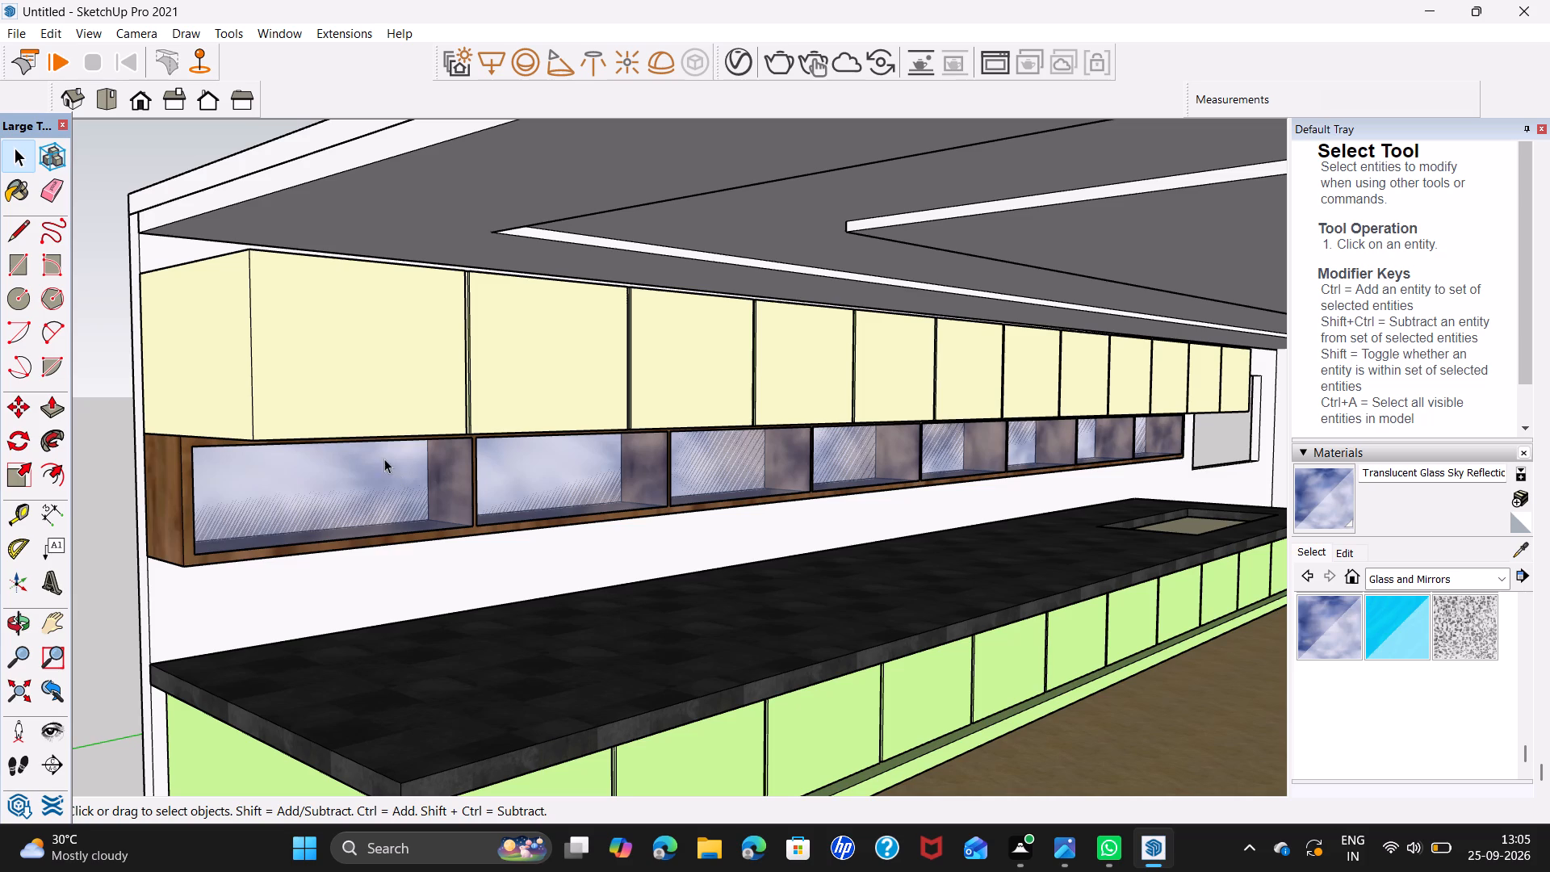
Draw a circle of about 1/4" radius on the first upper cabinet door, near its edge beside the second door.
scroll(352, 293, up, 1)
middle_drag(547, 413, 447, 427)
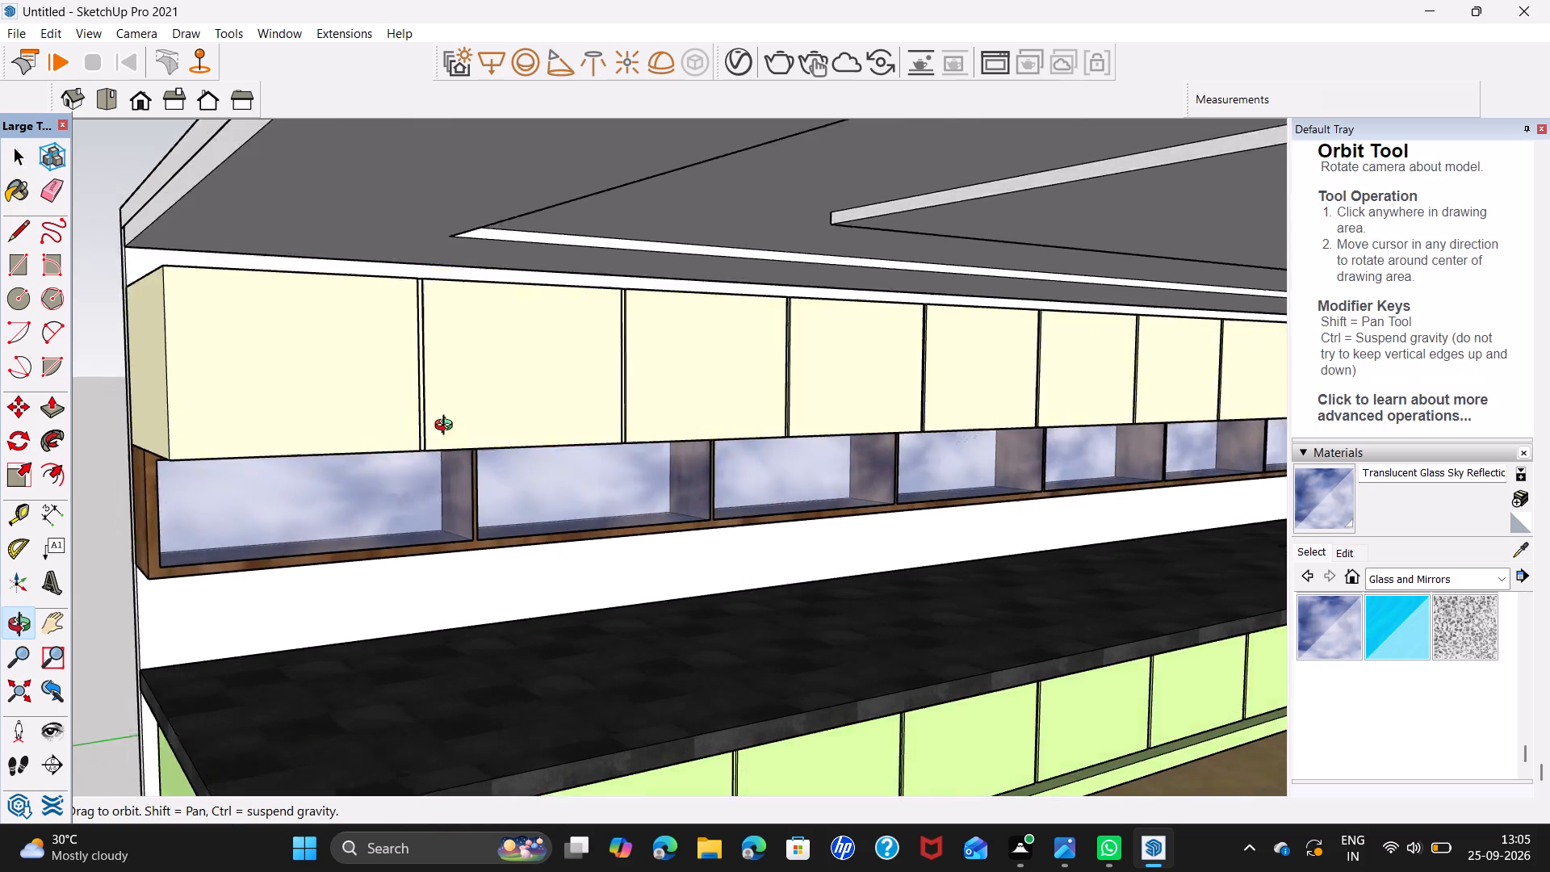
middle_drag(447, 427, 437, 436)
scroll(396, 363, up, 8)
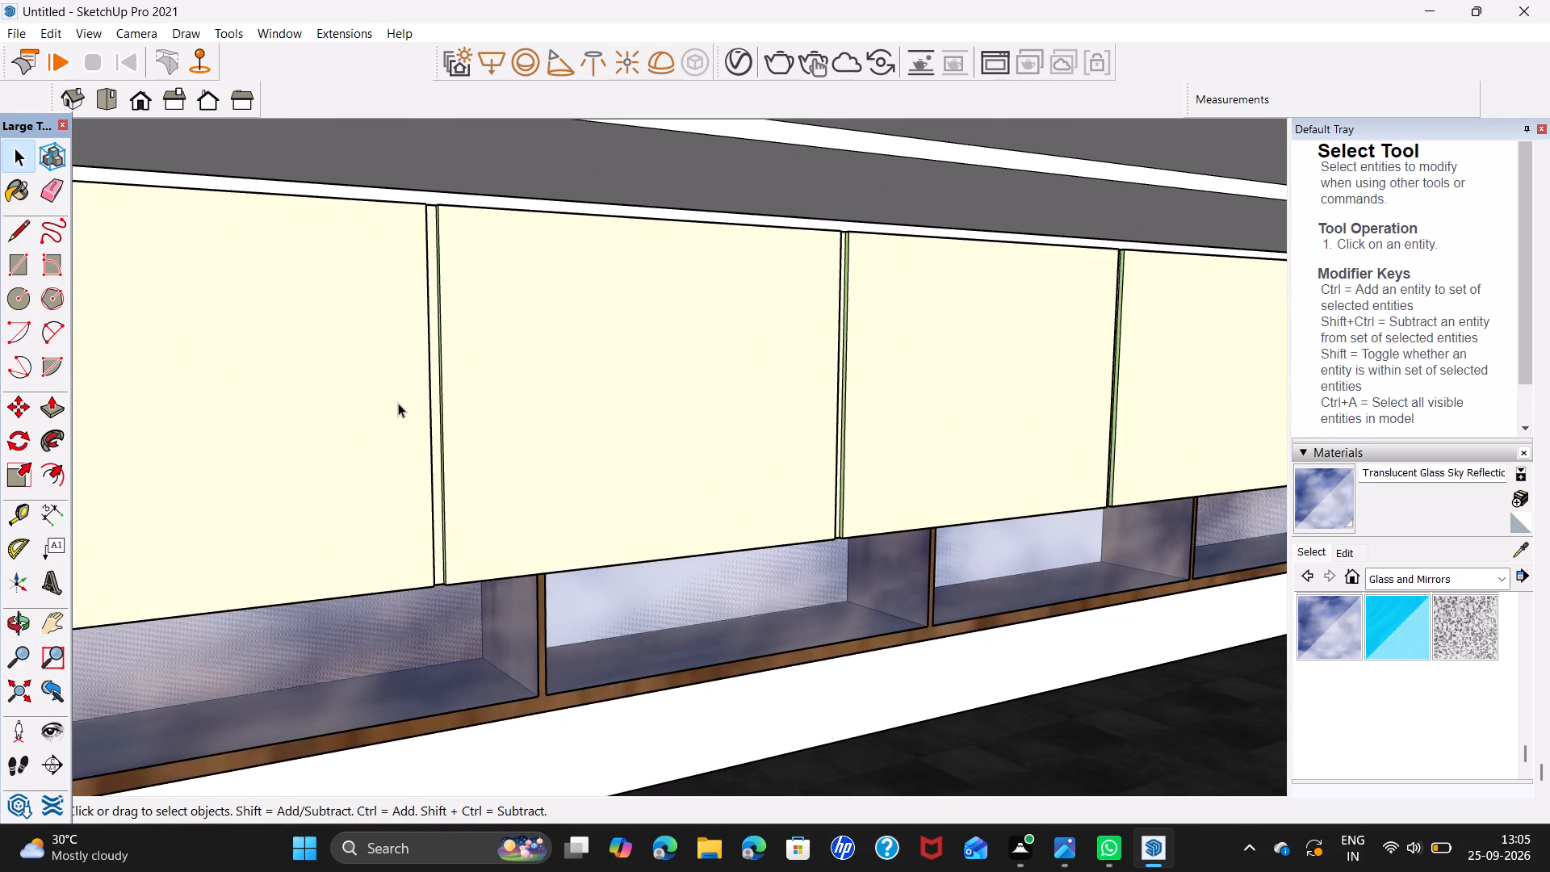
scroll(399, 407, up, 2)
middle_drag(404, 423, 362, 423)
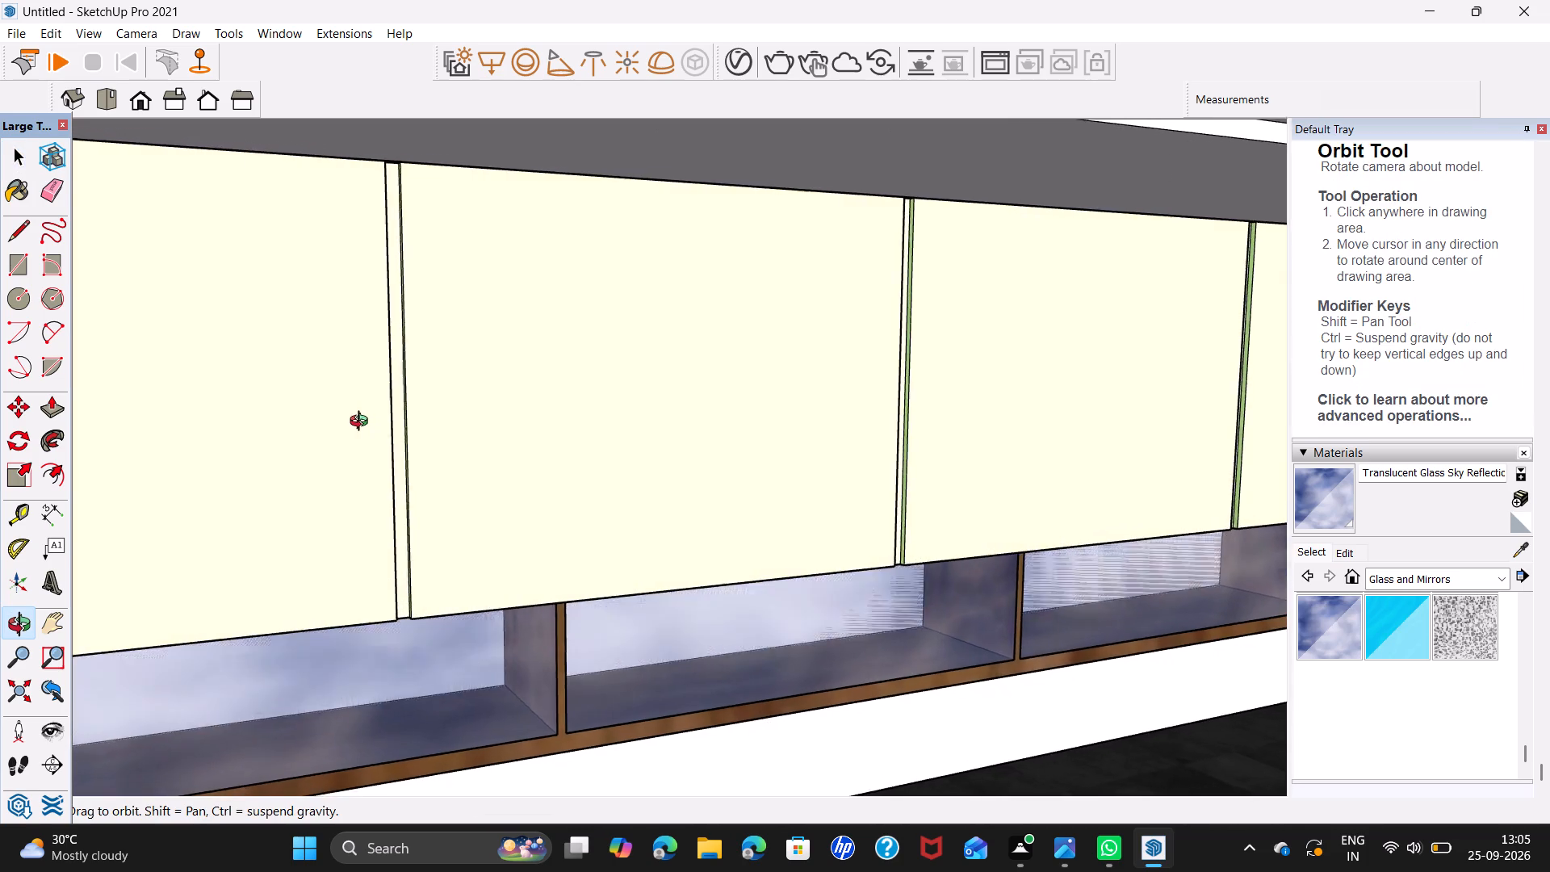
middle_drag(362, 423, 328, 421)
scroll(307, 421, up, 1)
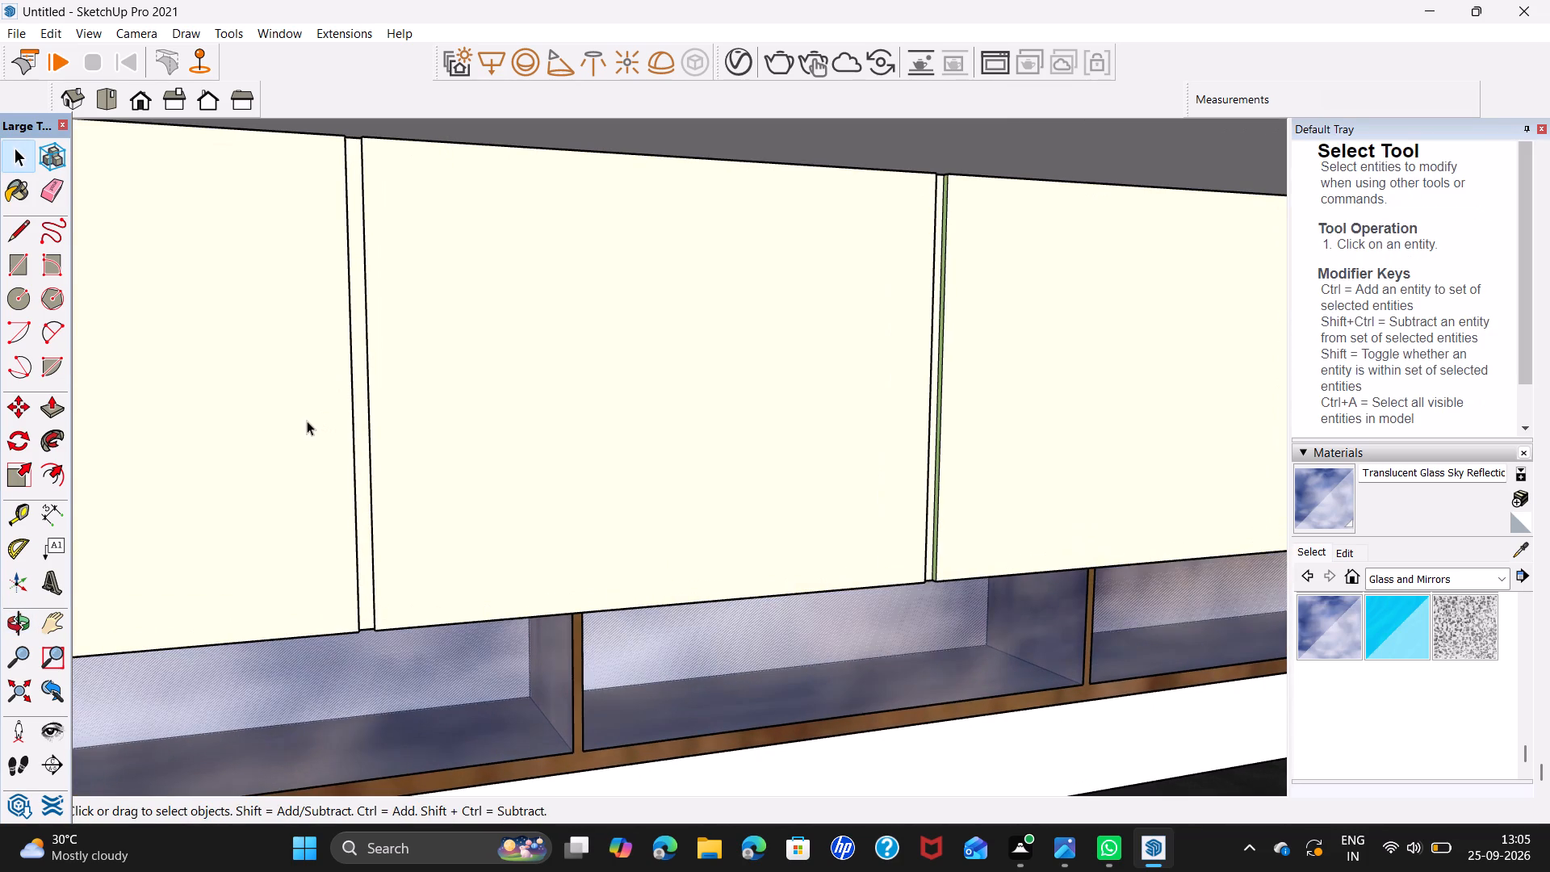
key(c)
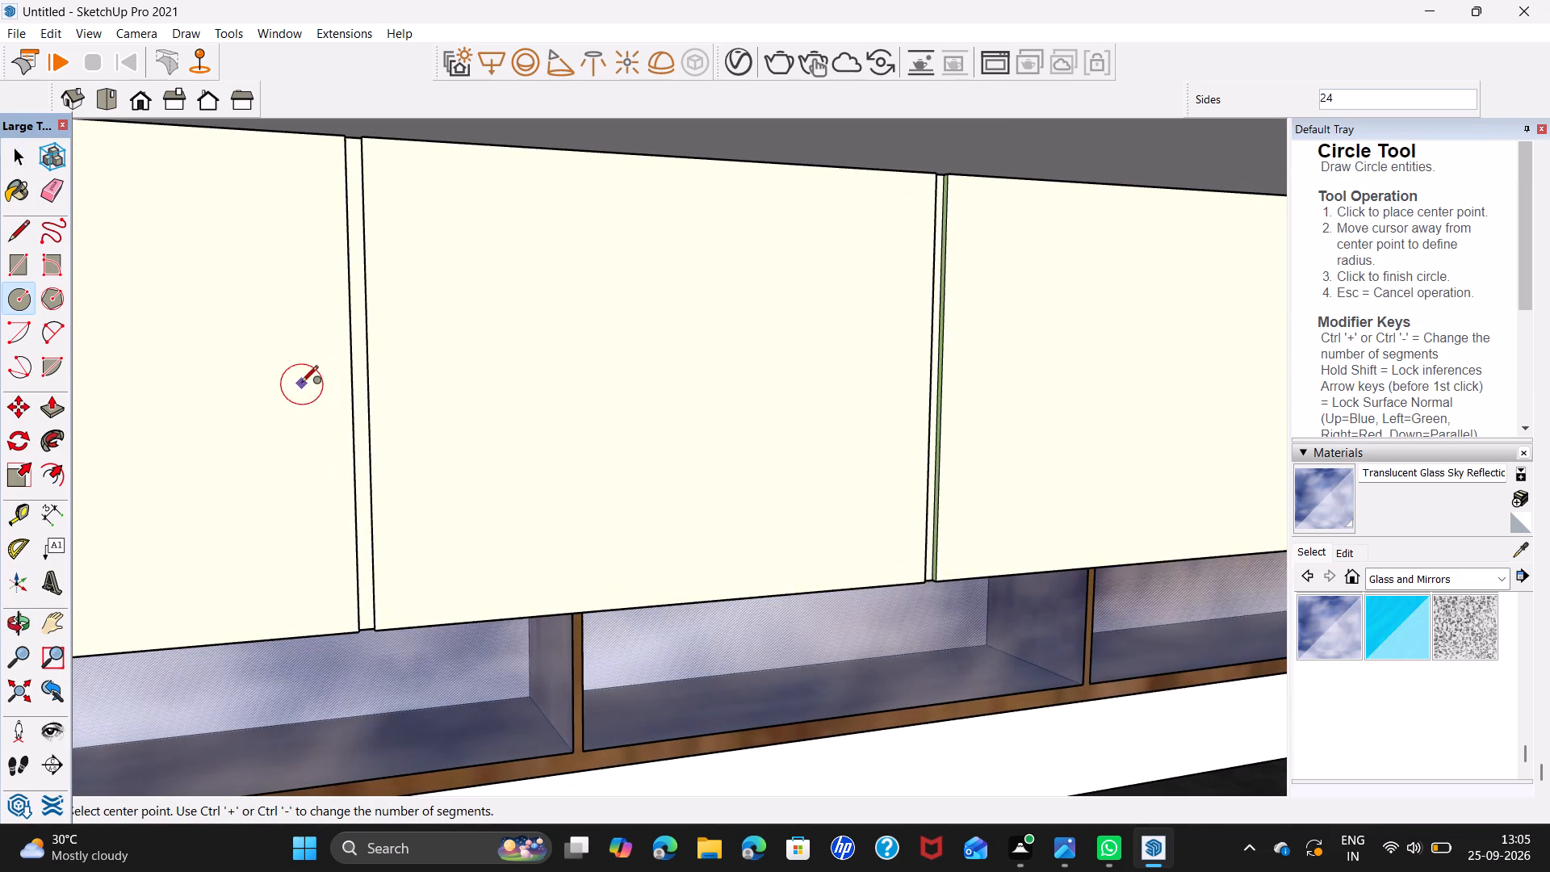
click(288, 376)
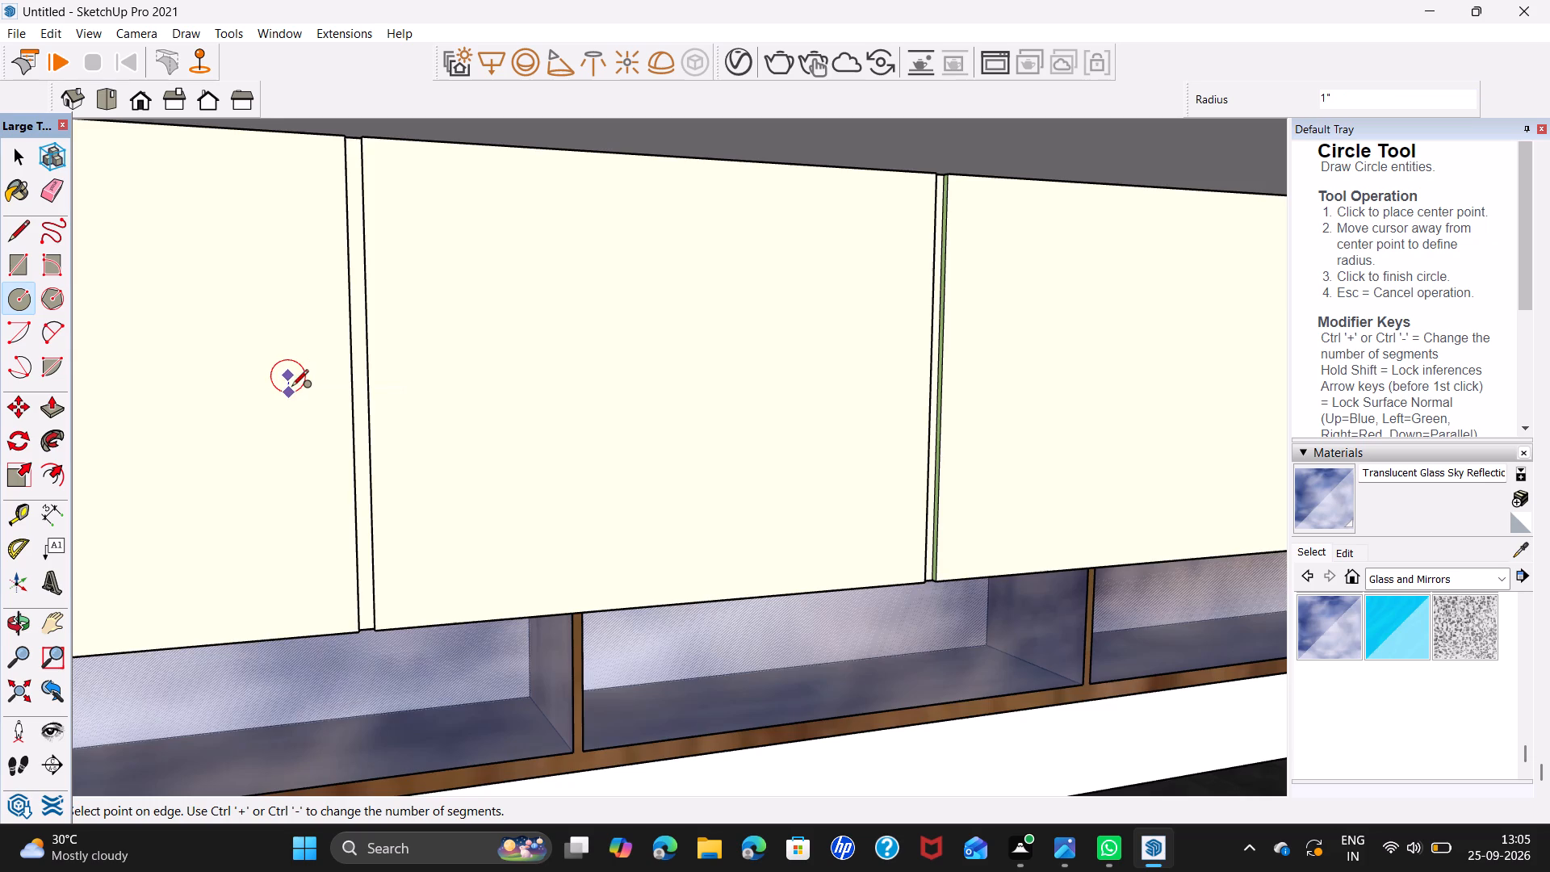
scroll(291, 388, up, 18)
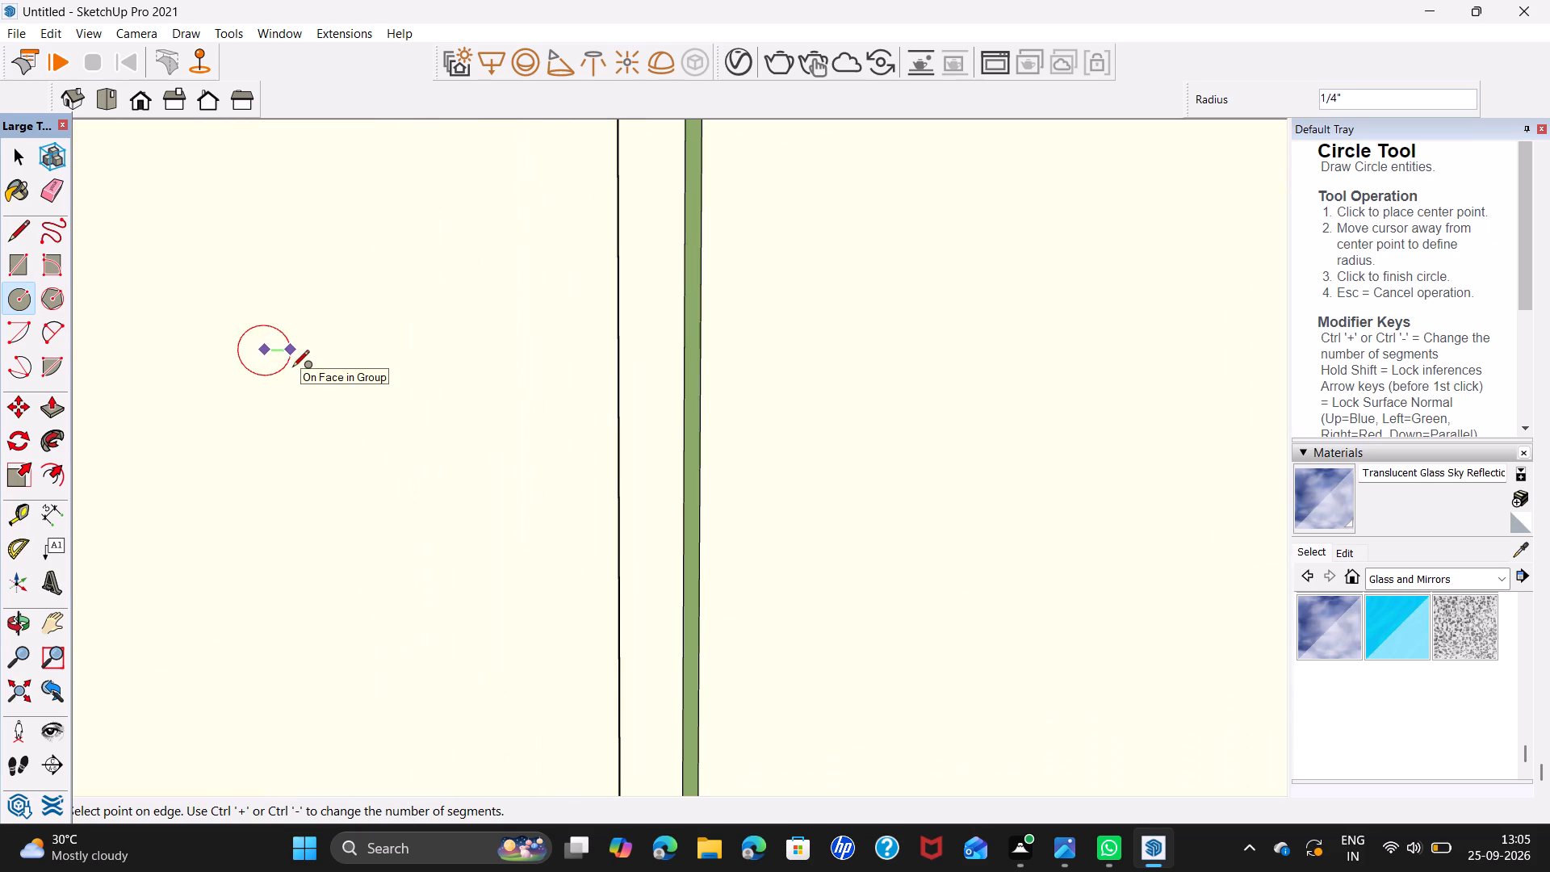
click(292, 368)
key(space)
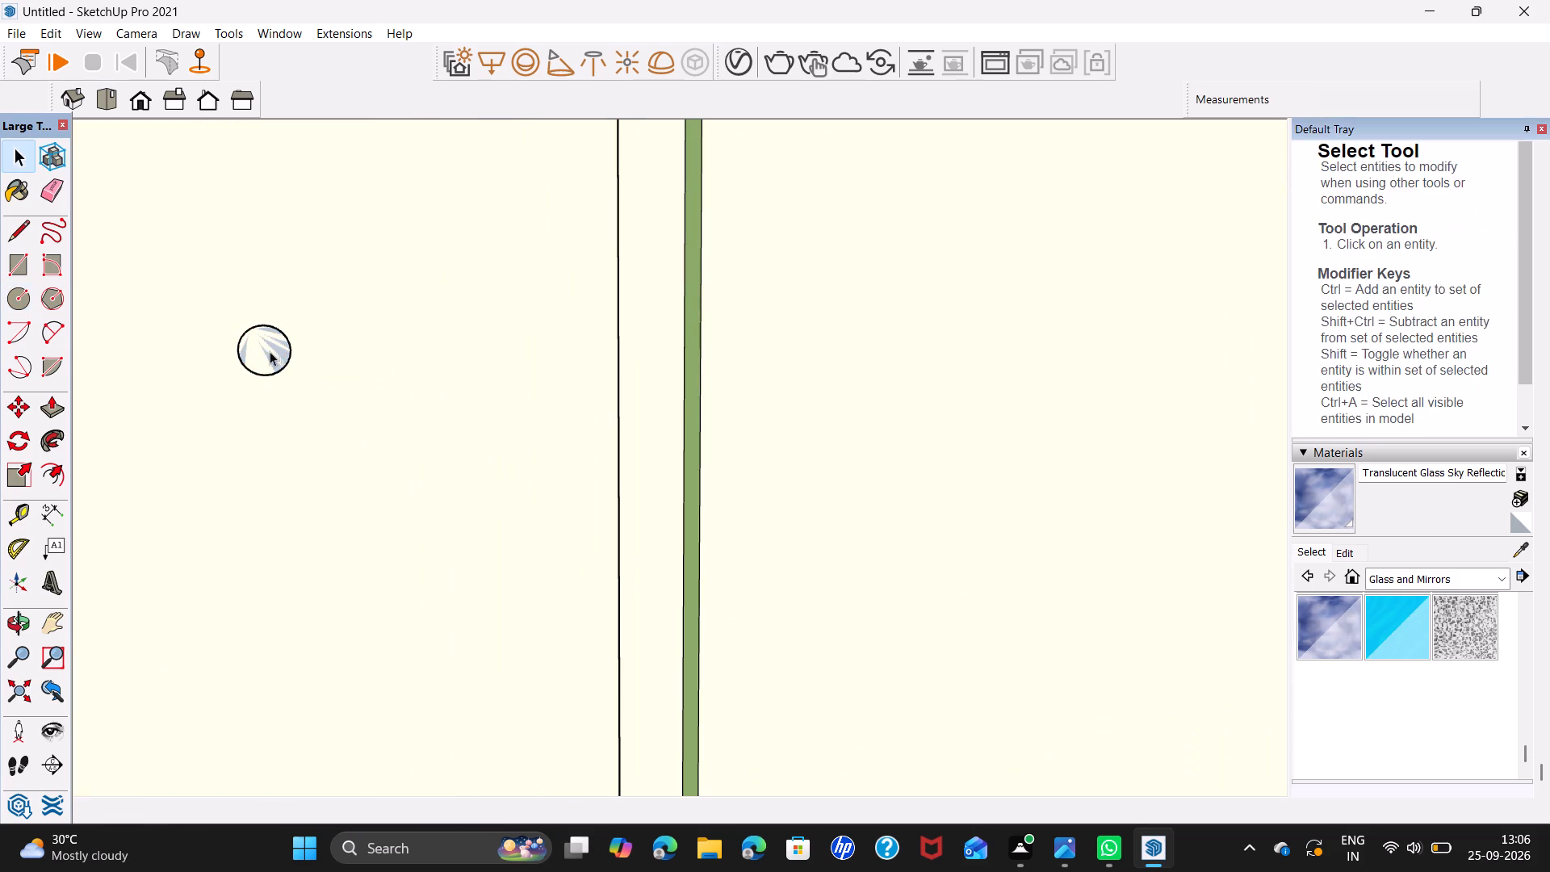
Draw a C-shaped handle path from the circle's centre: about 1/4" outward, 1 1/4" down, and 7/16" back toward the door.
key(l)
click(262, 345)
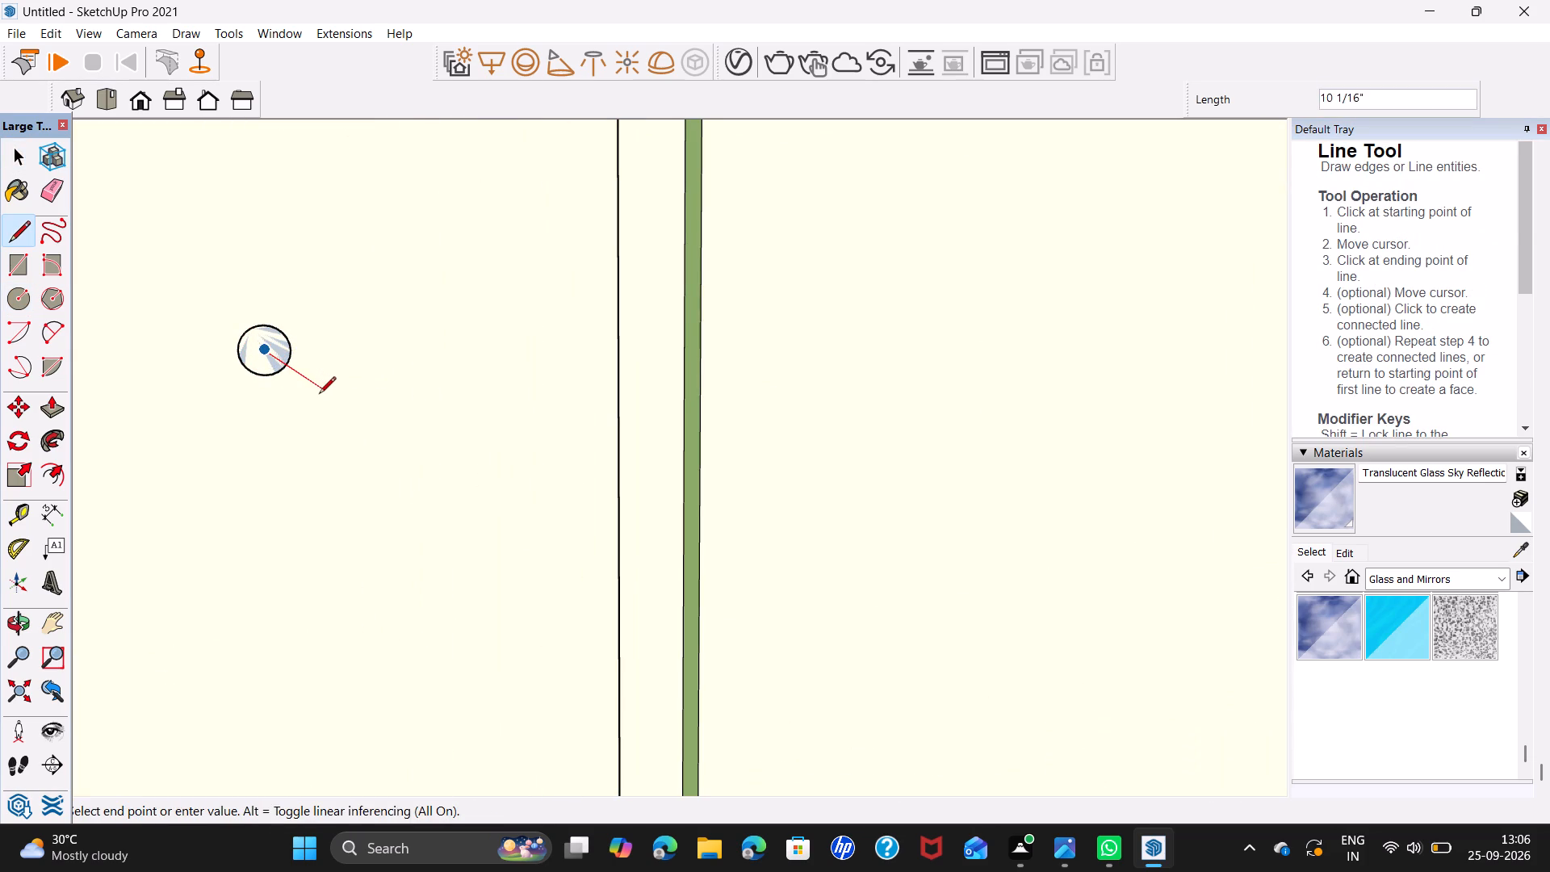
middle_drag(319, 395, 861, 375)
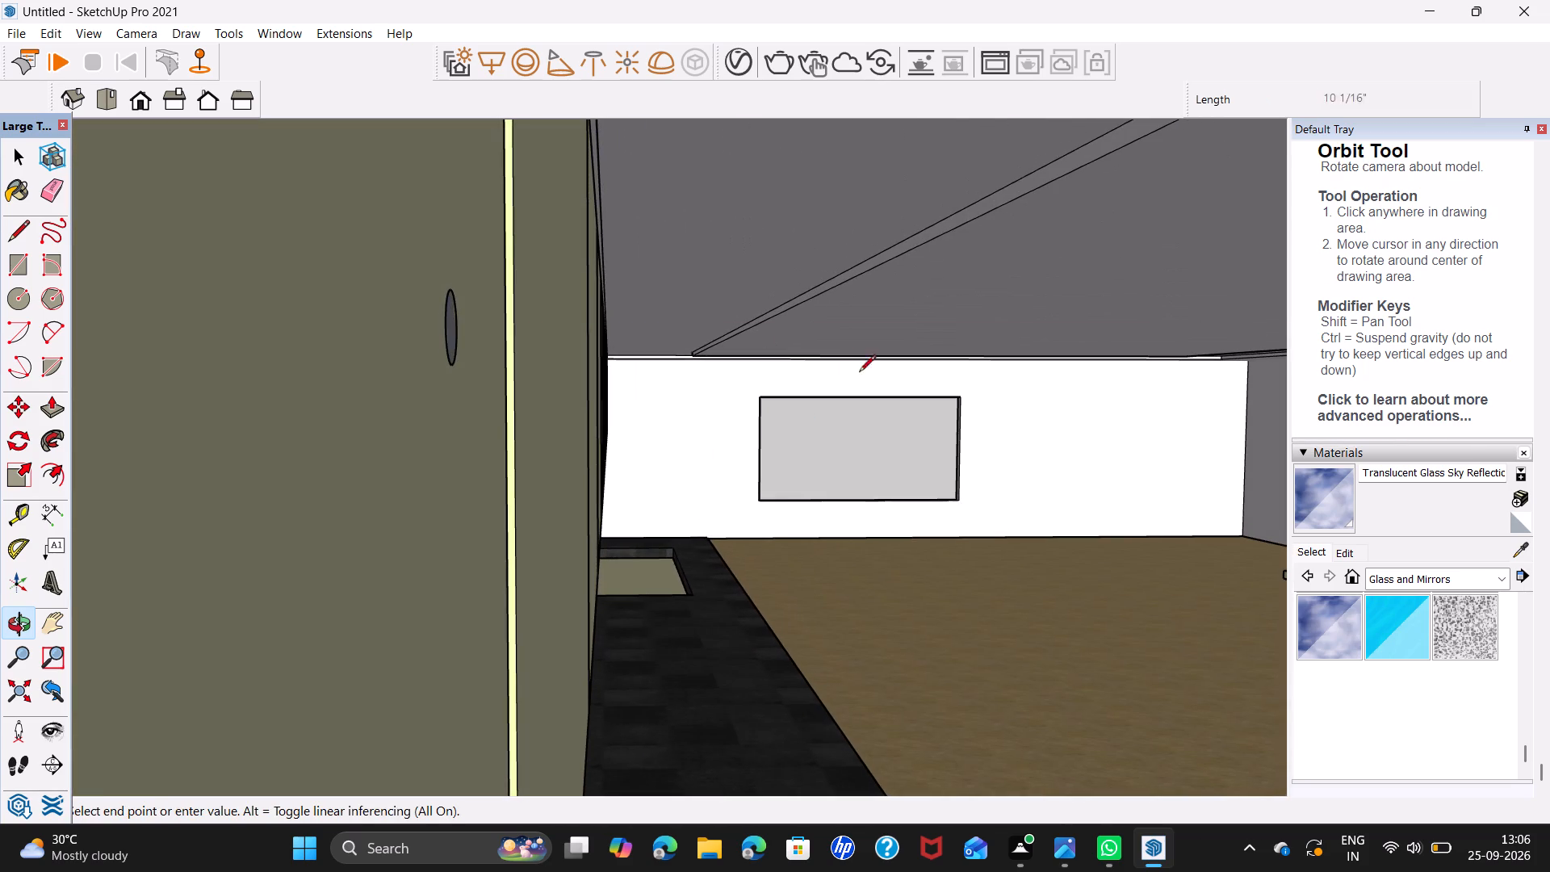
click(494, 330)
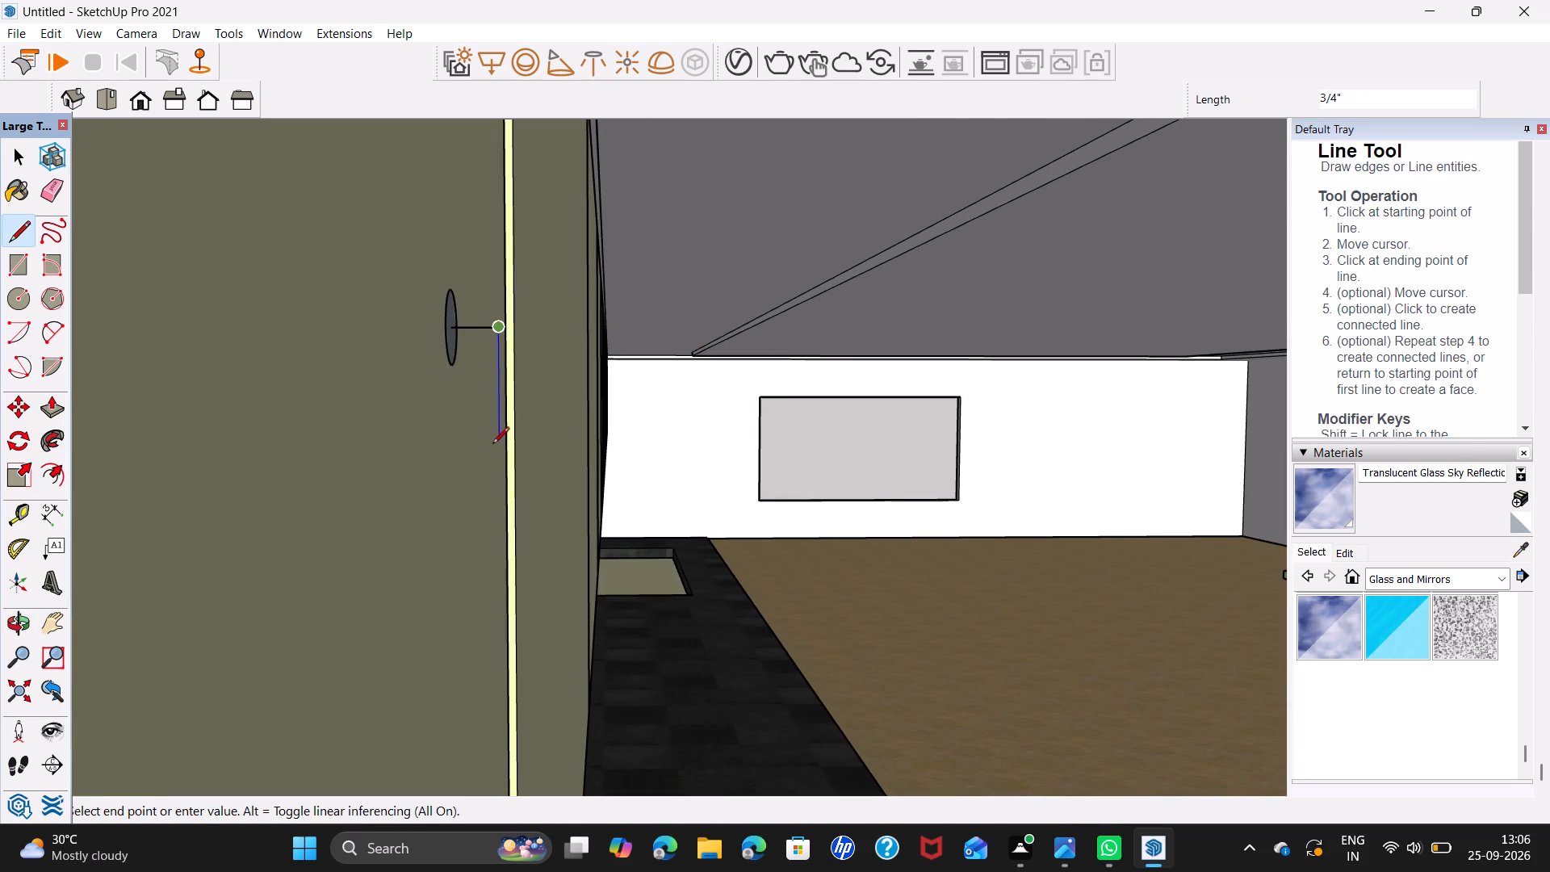
click(500, 512)
click(438, 515)
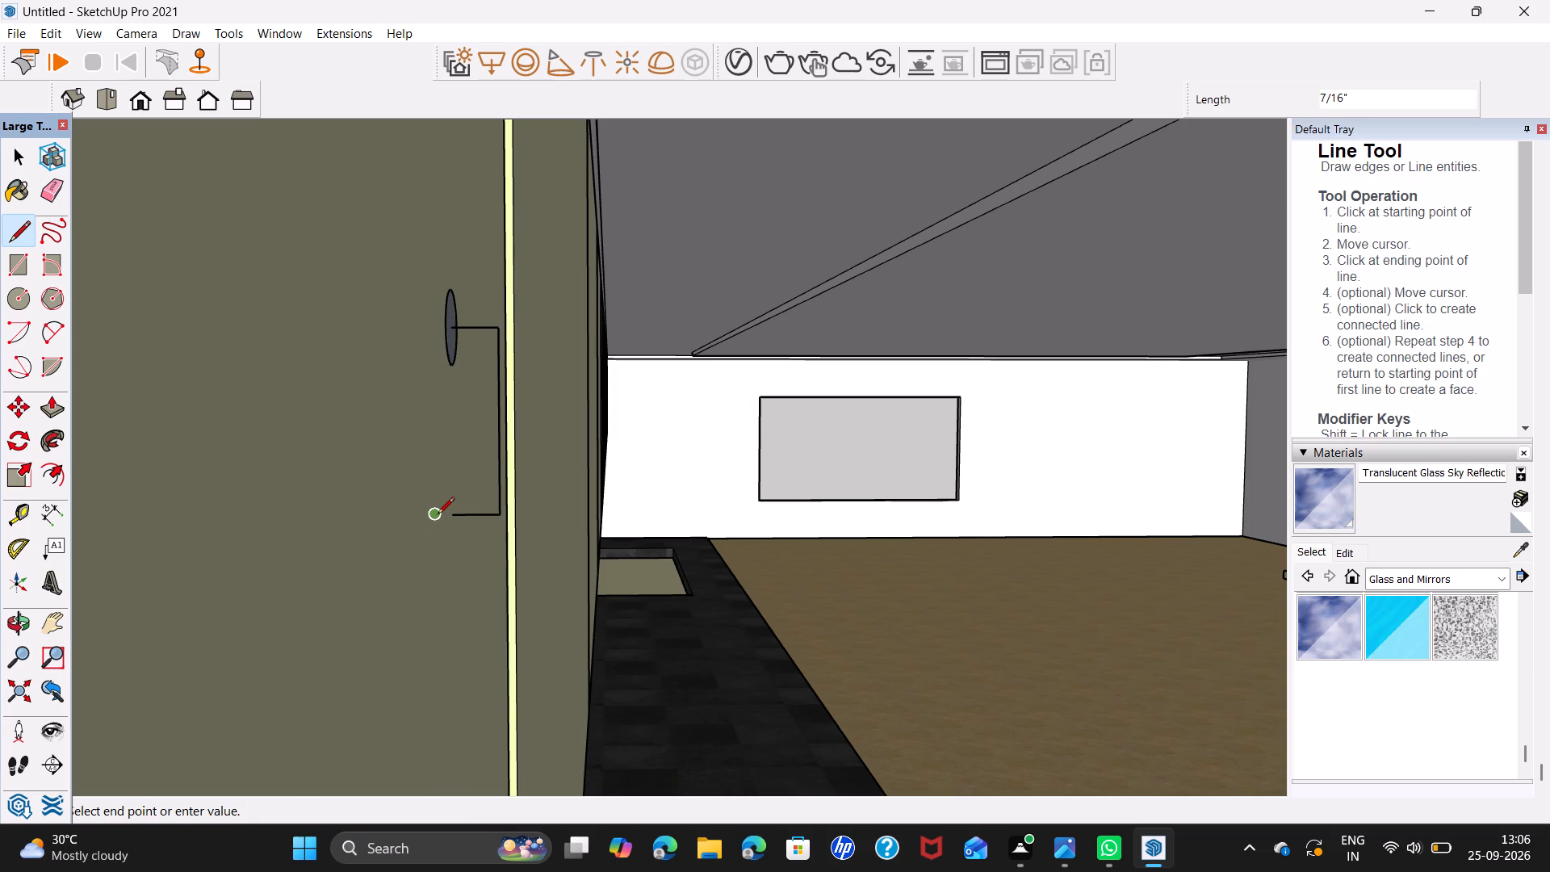
key(space)
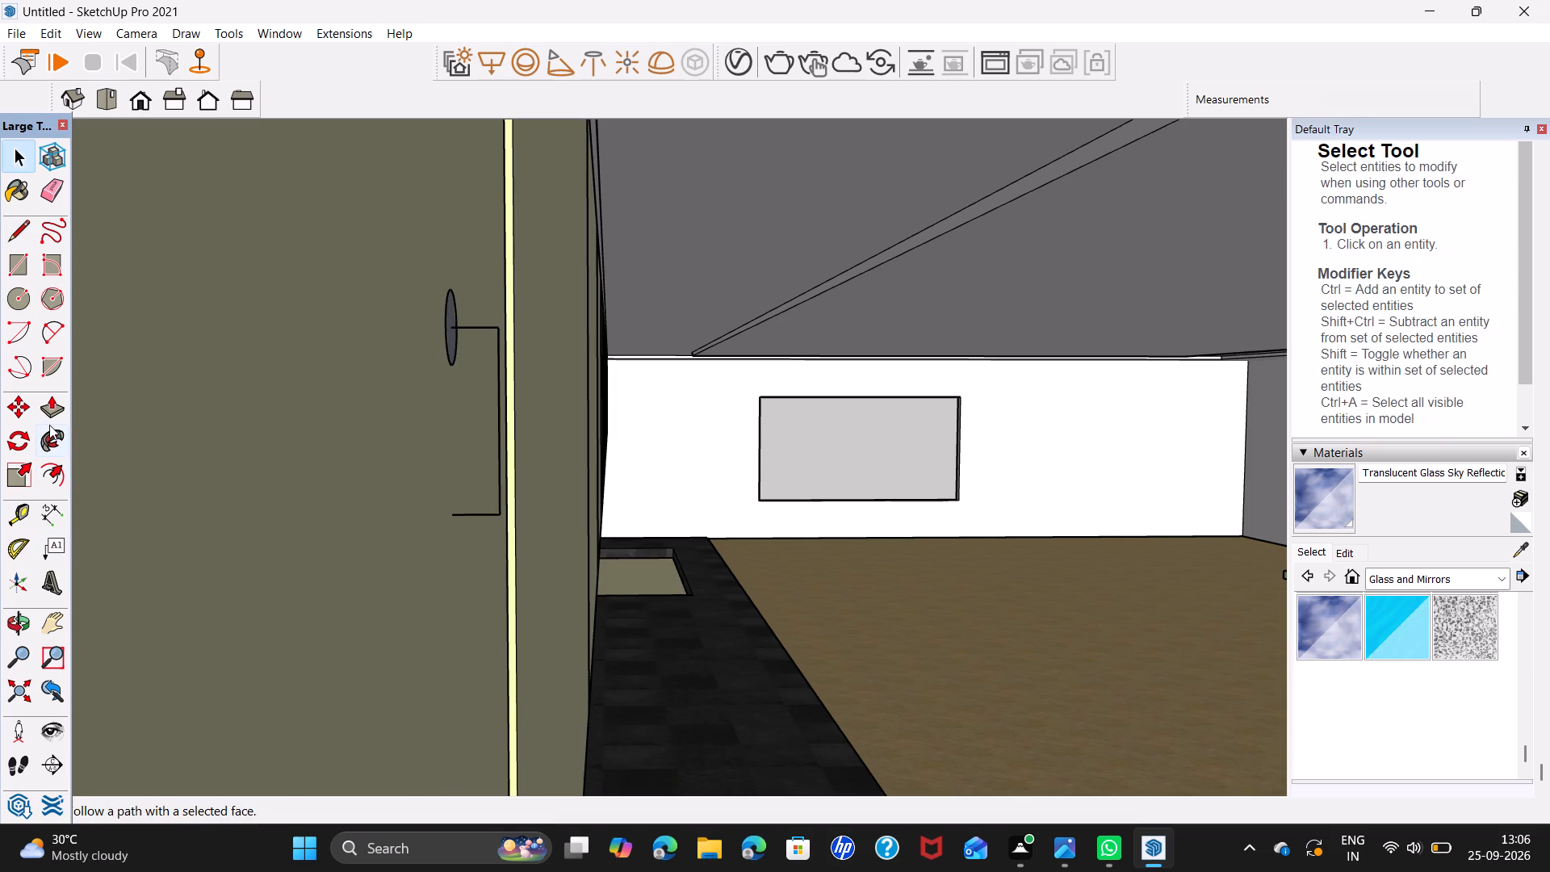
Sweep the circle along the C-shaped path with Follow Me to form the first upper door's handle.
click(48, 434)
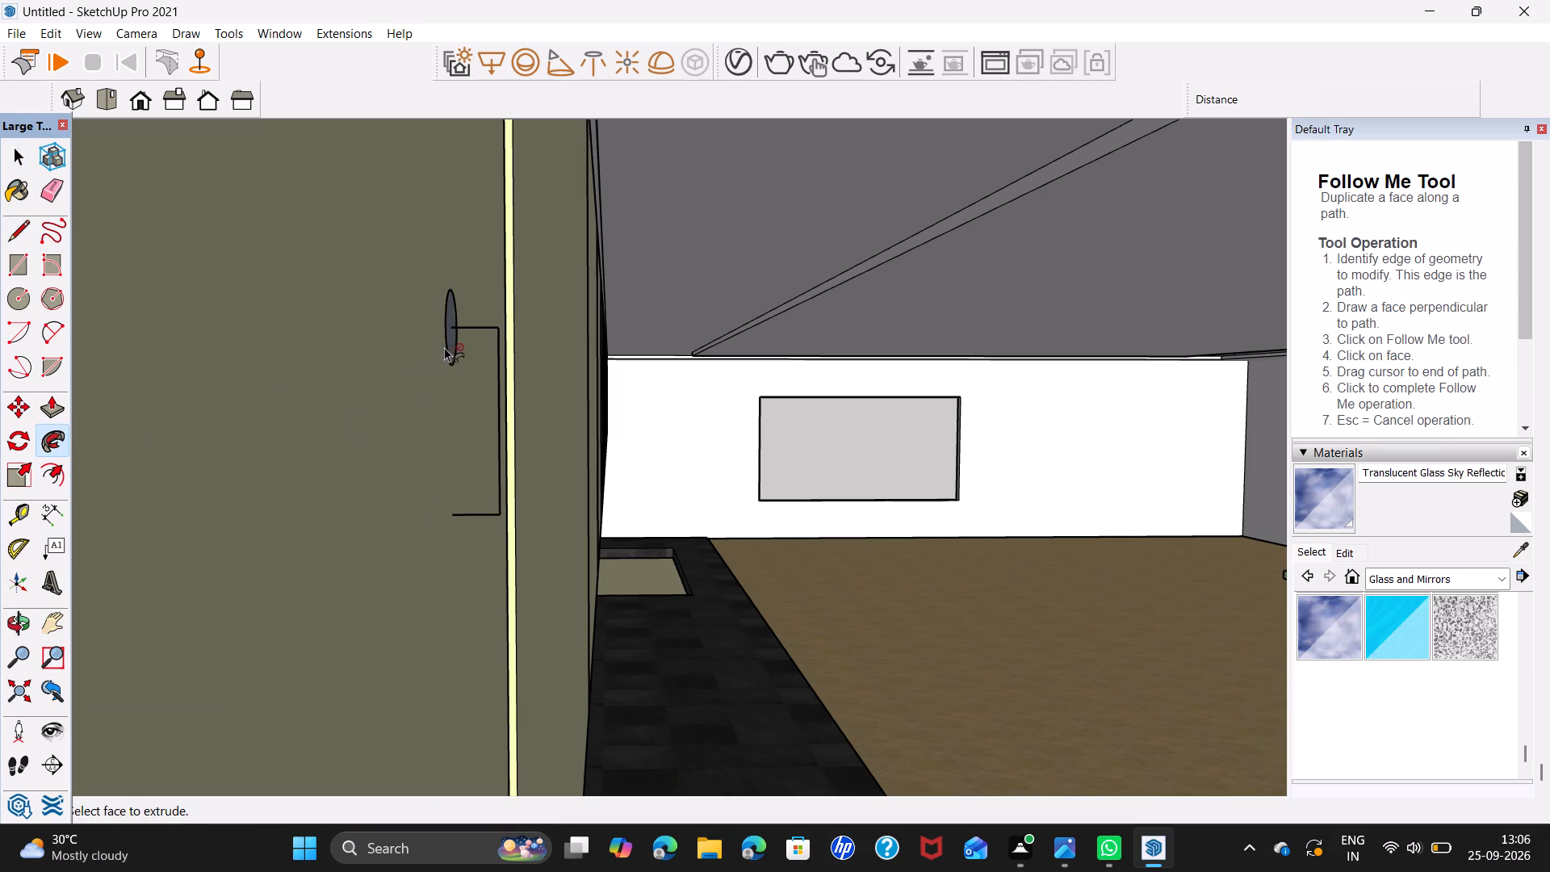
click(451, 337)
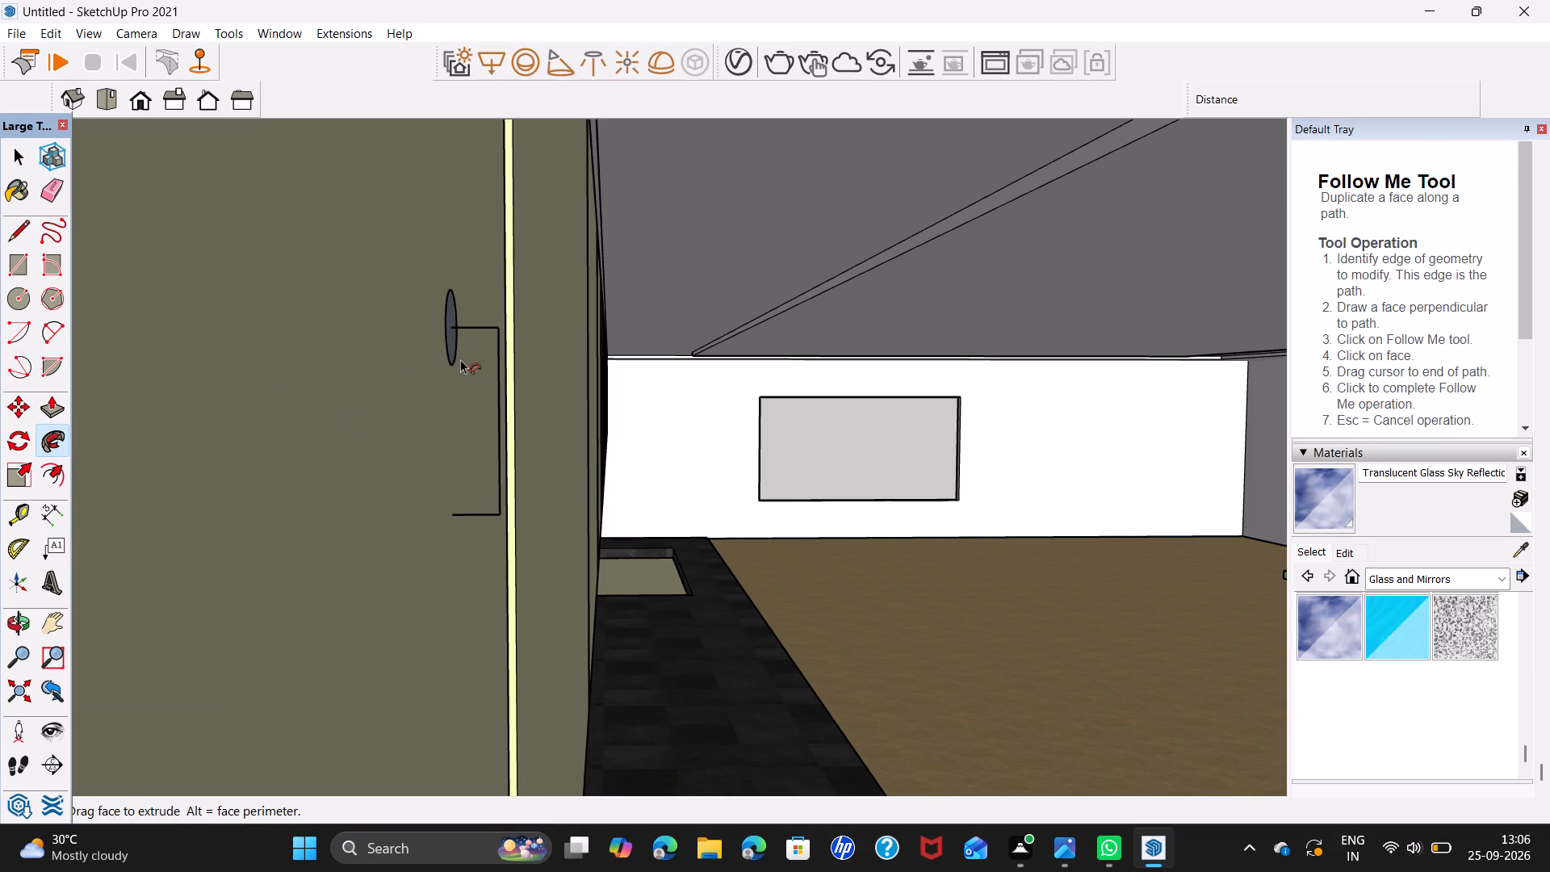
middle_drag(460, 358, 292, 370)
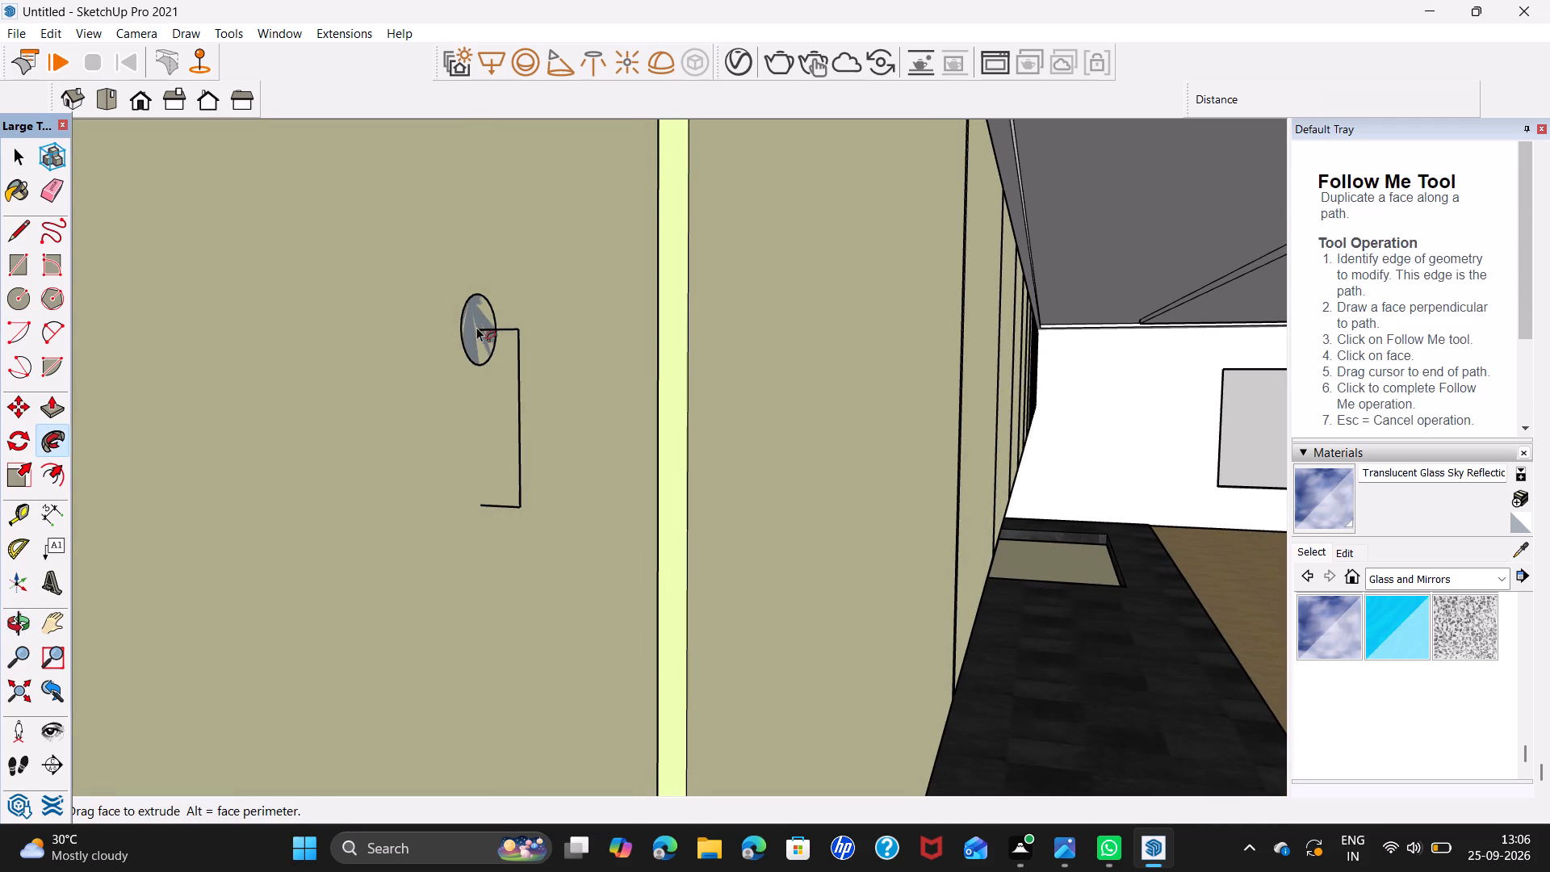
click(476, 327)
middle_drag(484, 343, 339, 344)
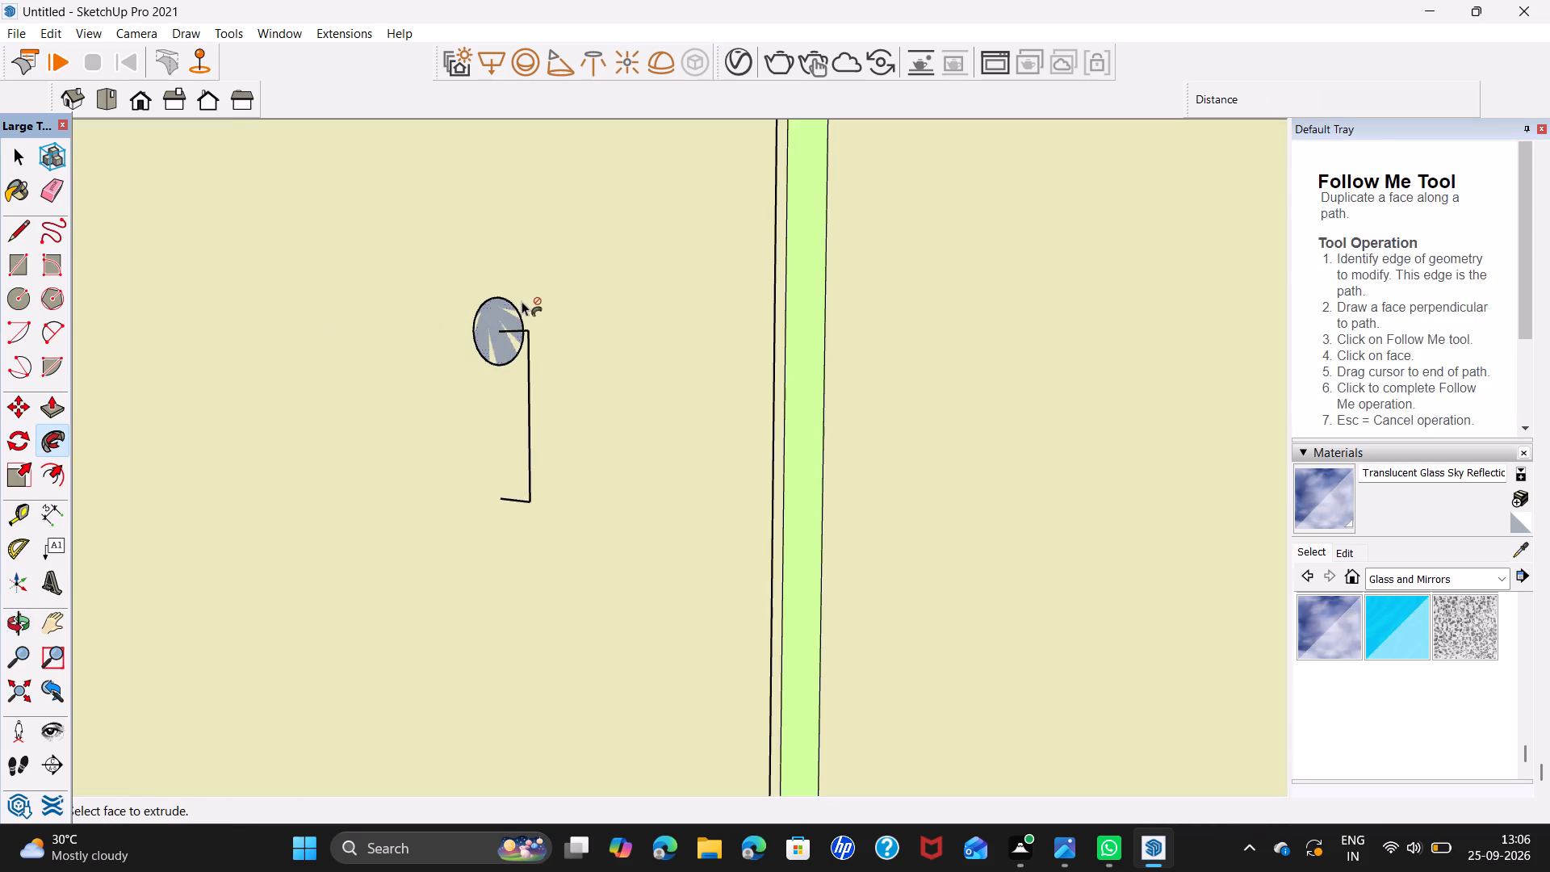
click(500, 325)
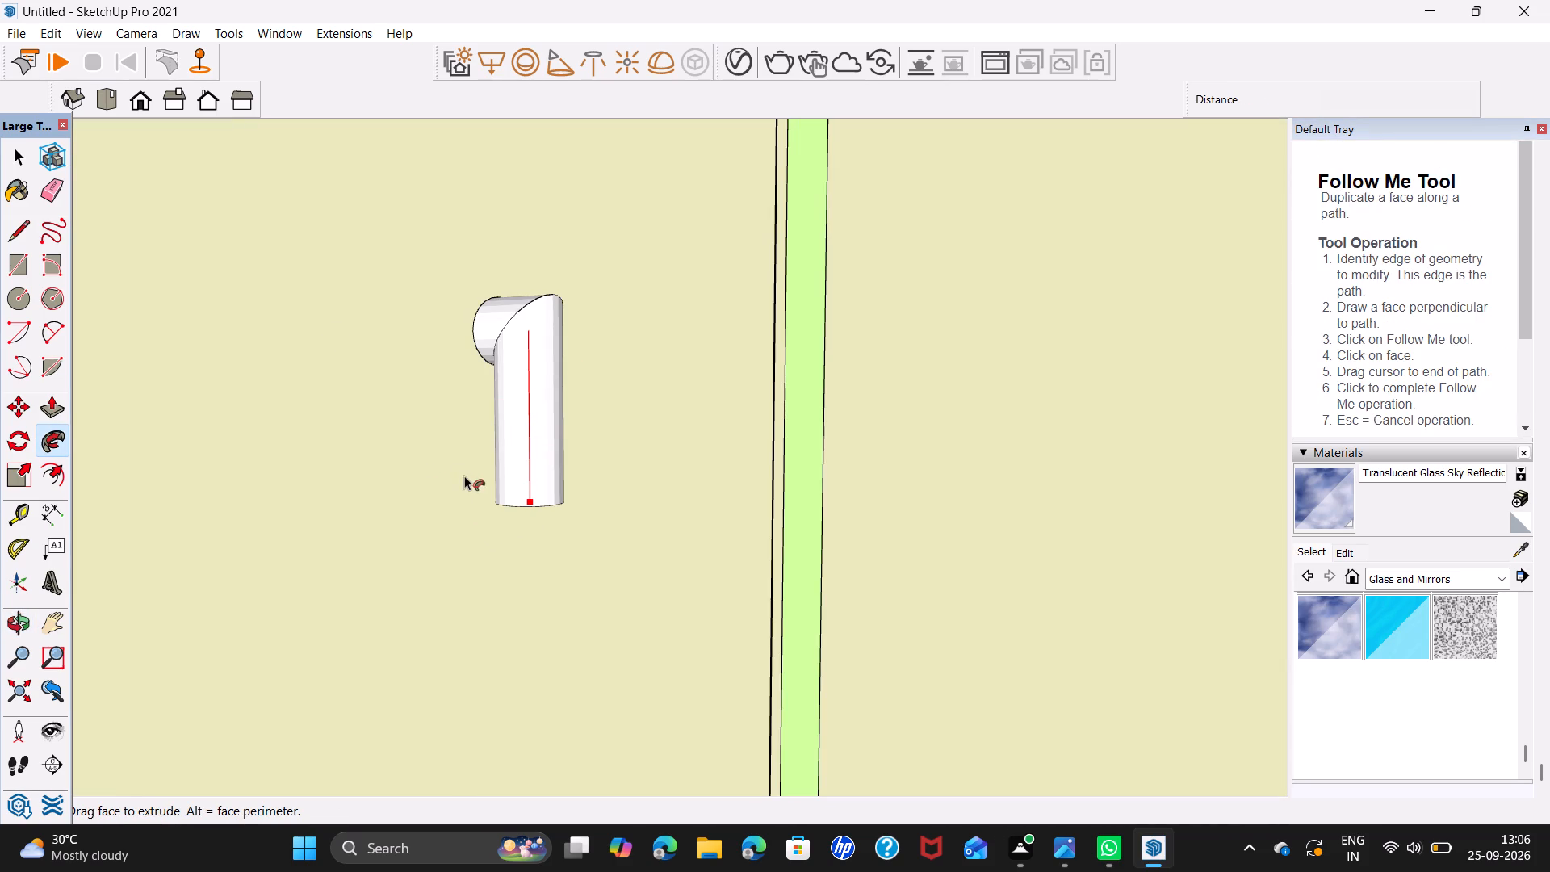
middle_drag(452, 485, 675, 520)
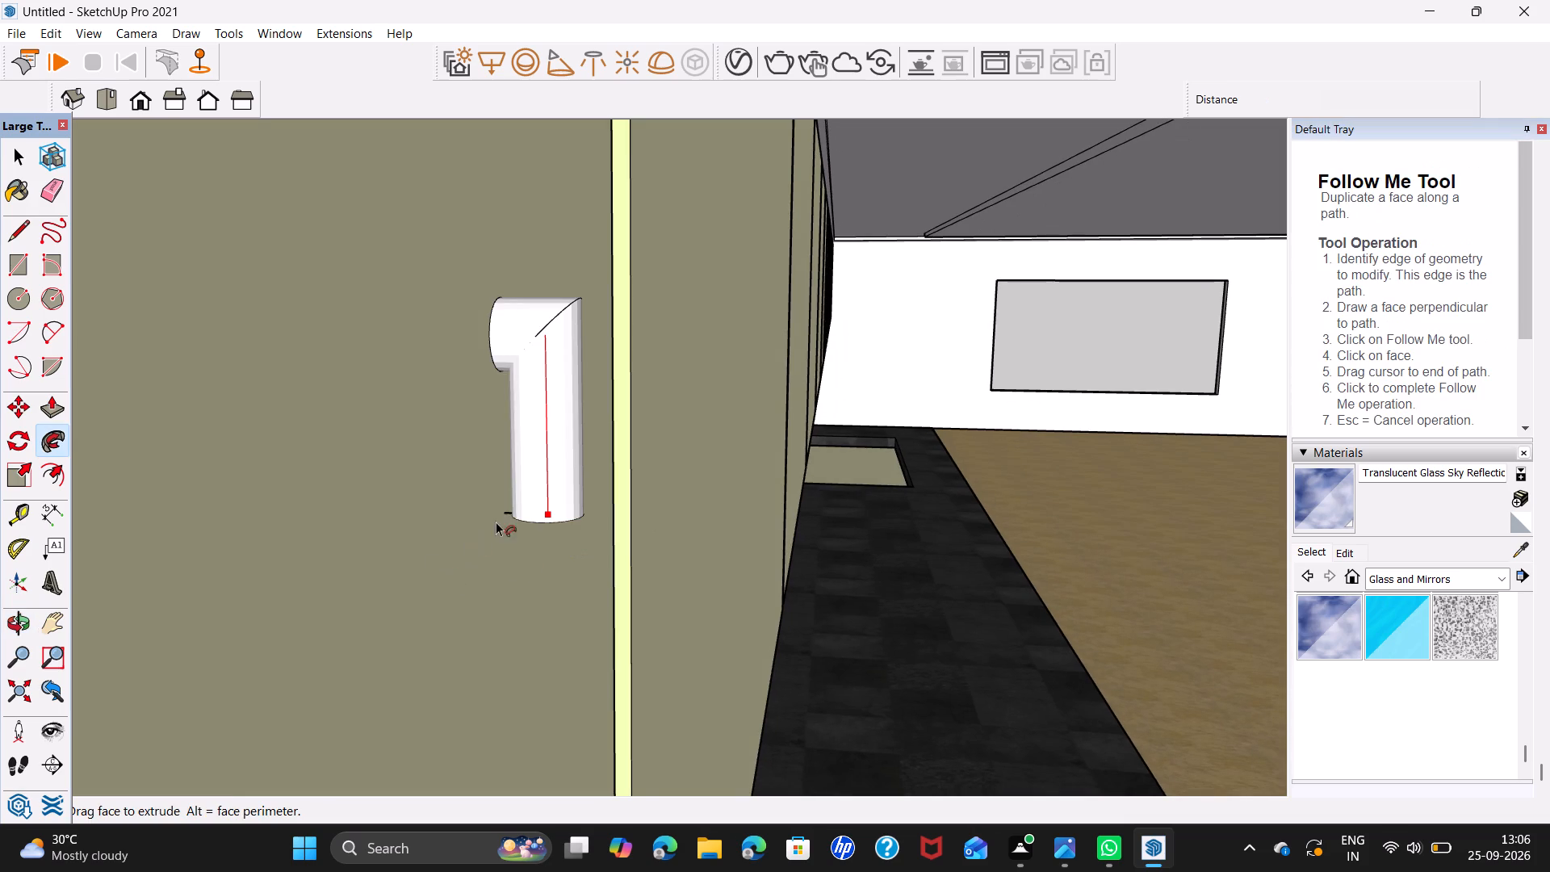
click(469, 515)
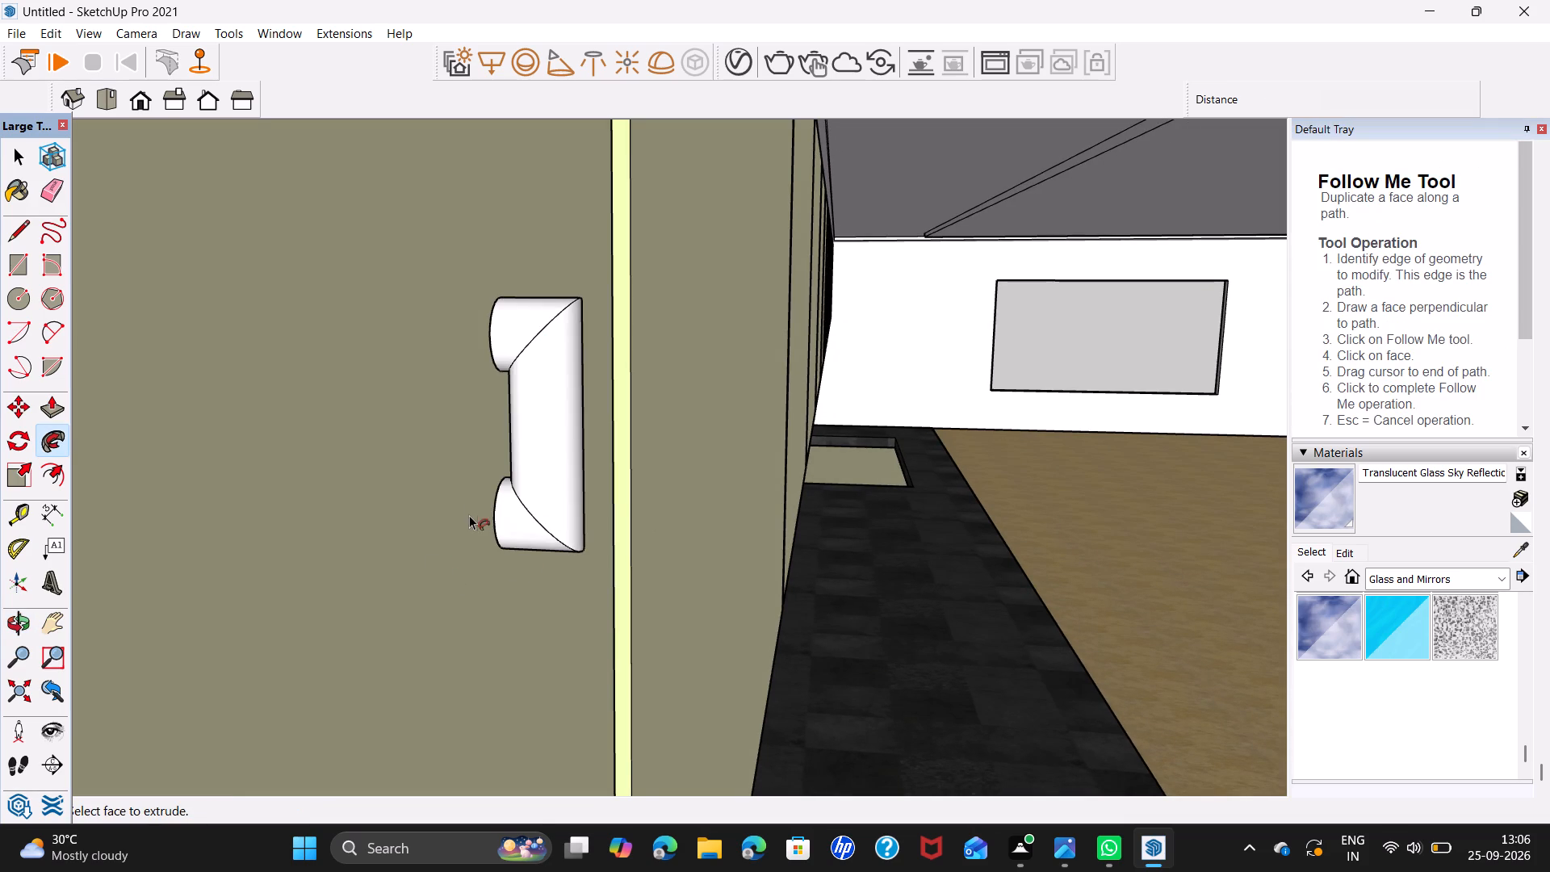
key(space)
Examine the swept handle's size and shape against the row of upper cabinet doors.
middle_drag(847, 473, 467, 454)
scroll(467, 454, down, 5)
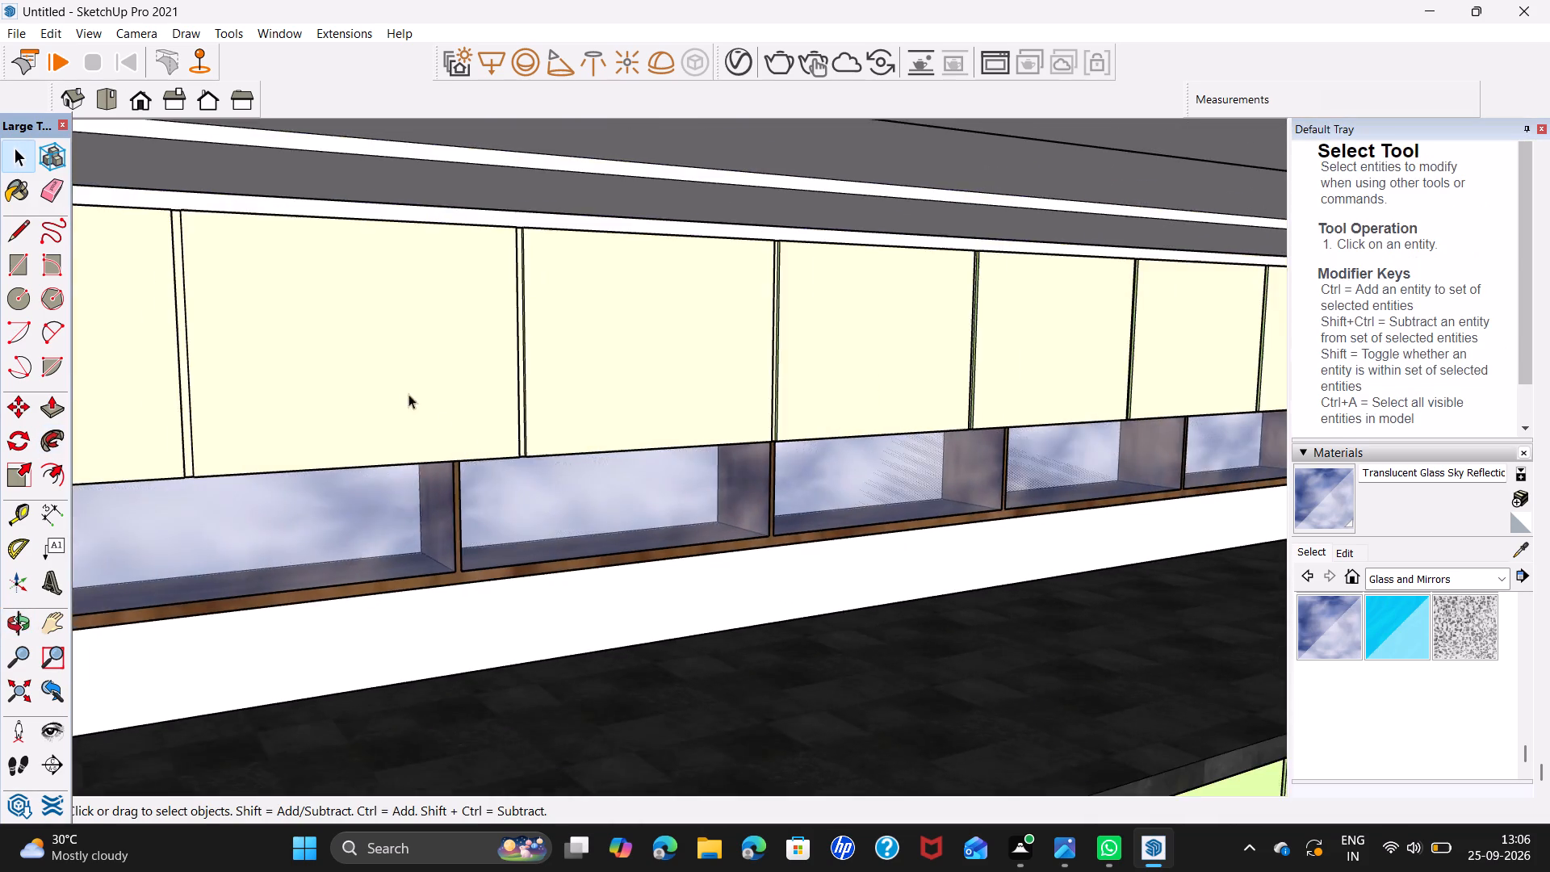
scroll(386, 379, down, 4)
scroll(203, 367, down, 5)
shift+middle_drag(191, 366, 574, 371)
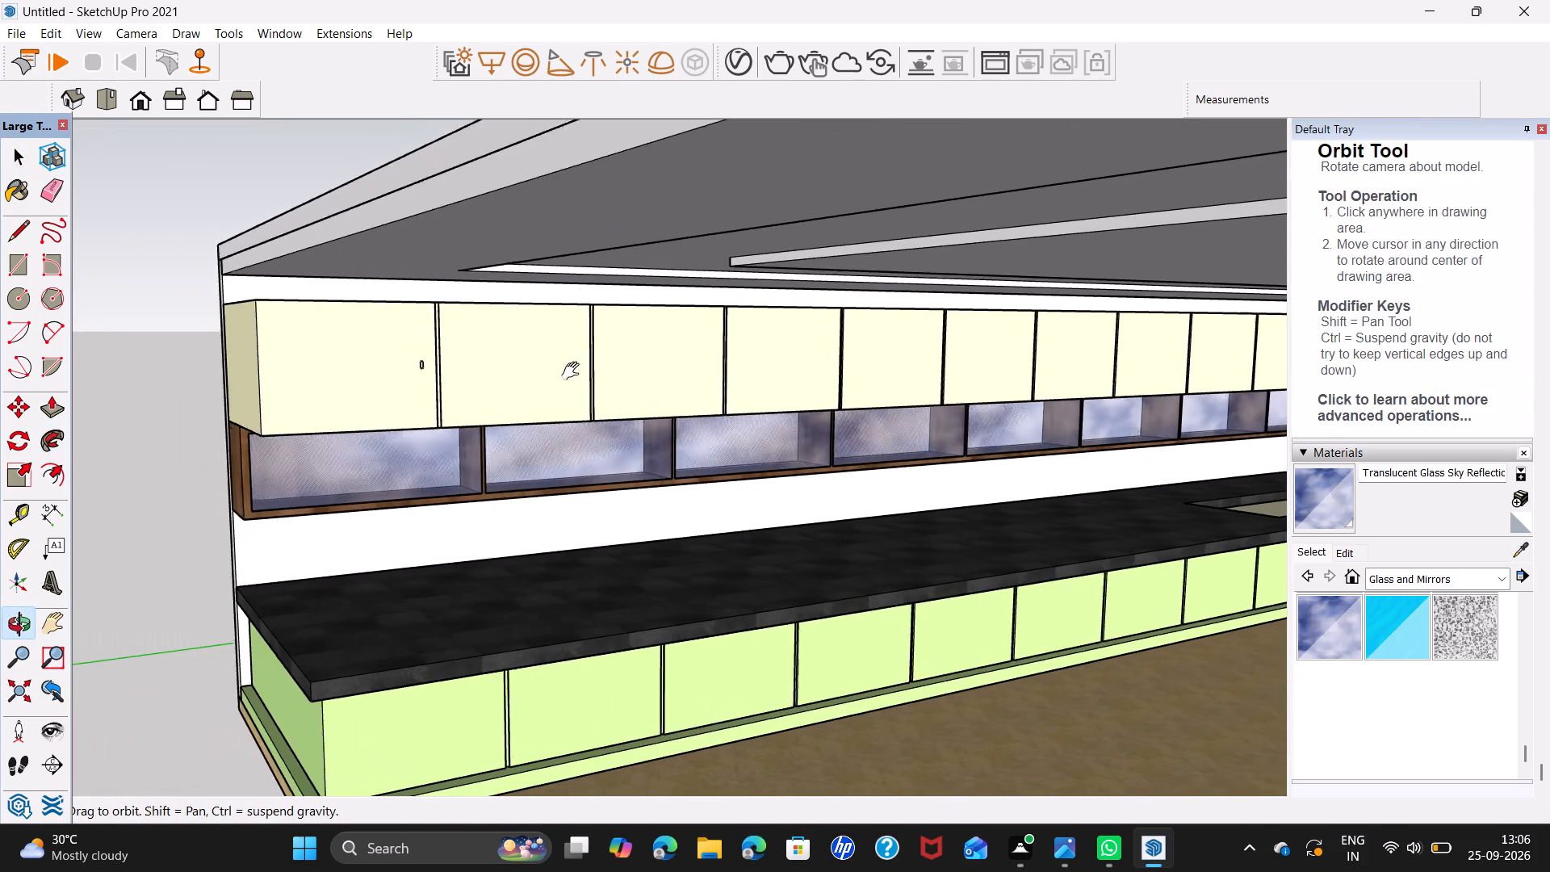
shift+middle_drag(574, 371, 575, 371)
scroll(455, 376, up, 18)
scroll(423, 363, up, 7)
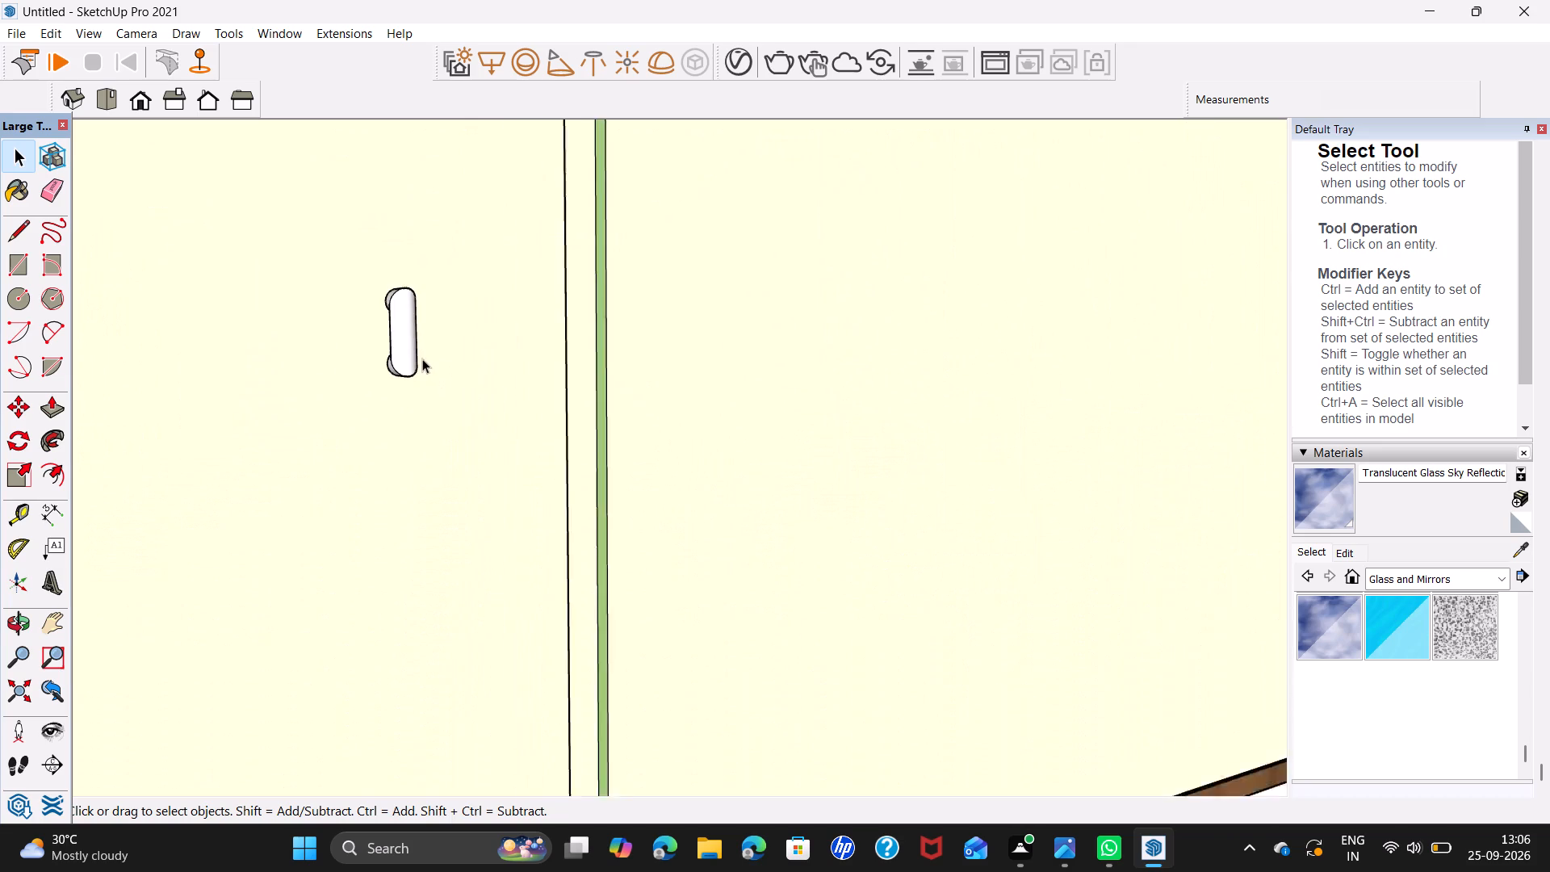
scroll(403, 351, up, 3)
scroll(403, 351, down, 18)
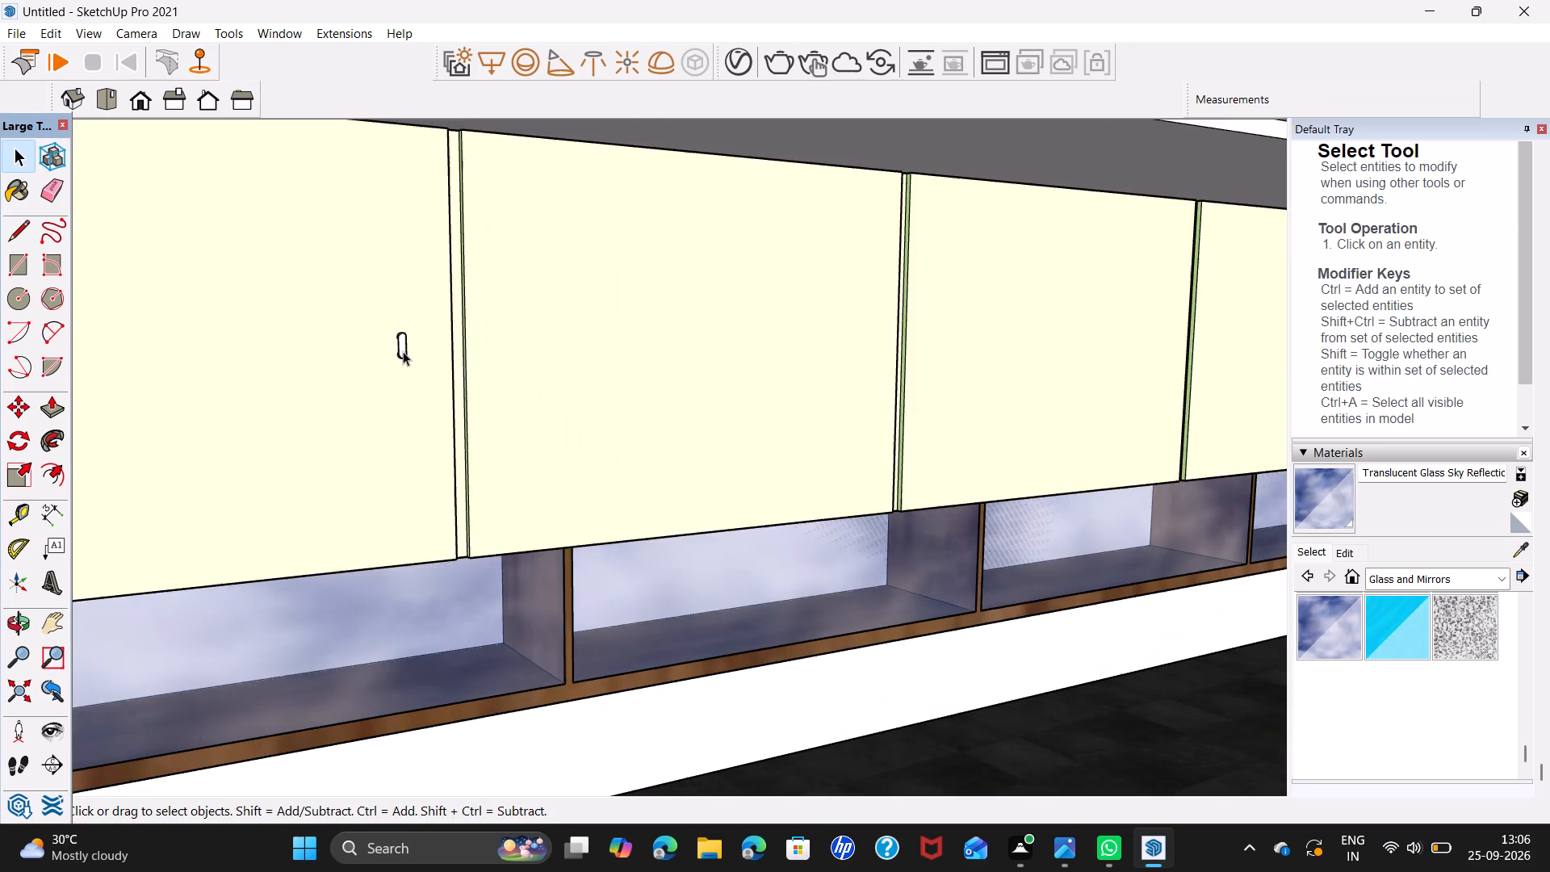
scroll(403, 351, down, 8)
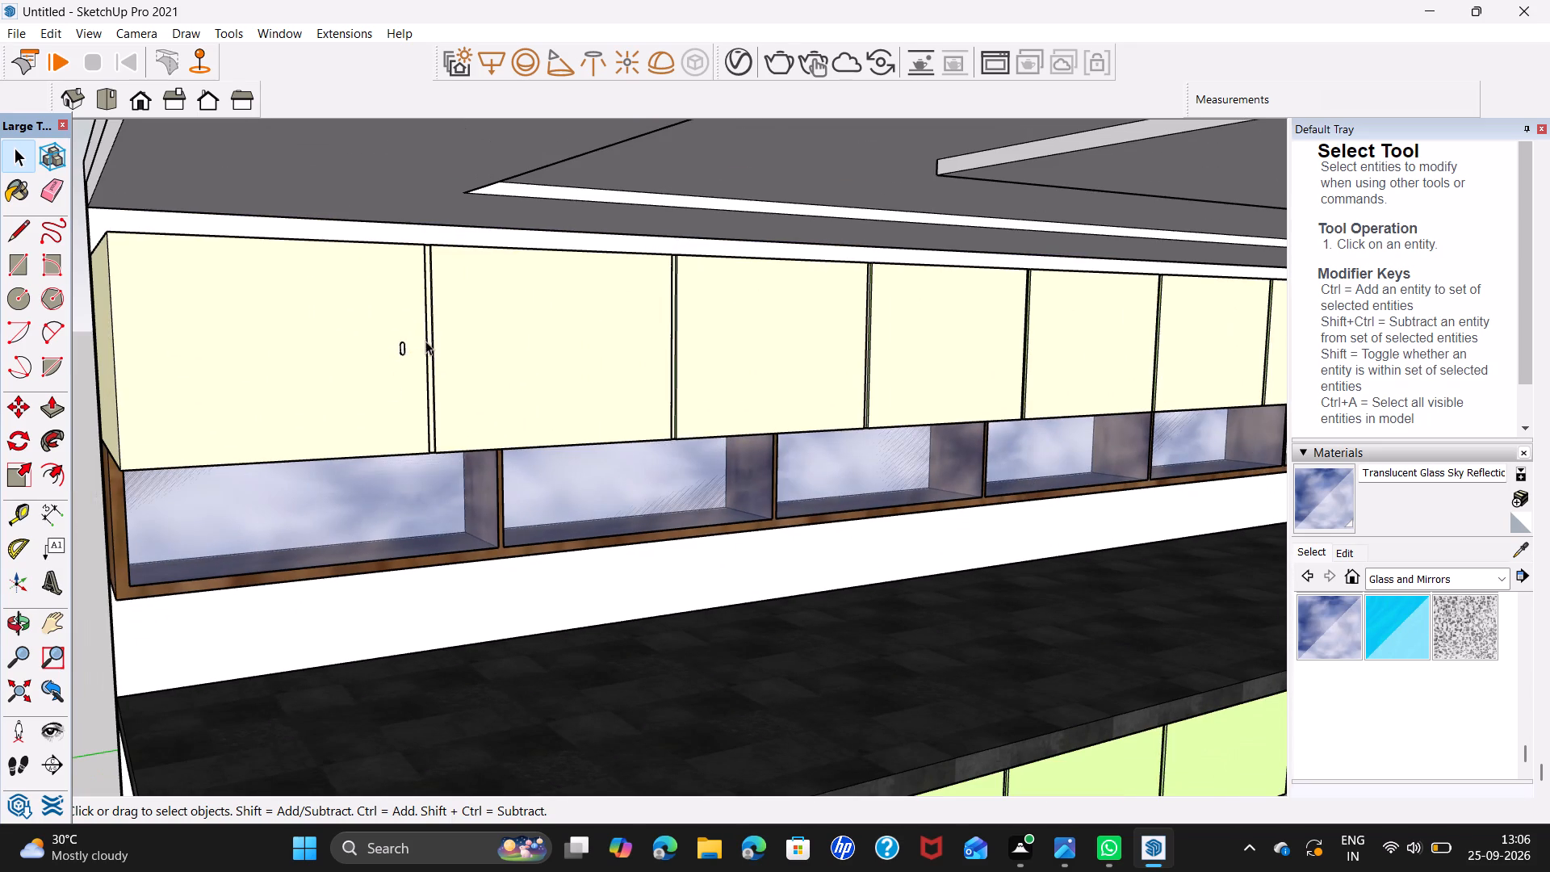
scroll(425, 341, up, 6)
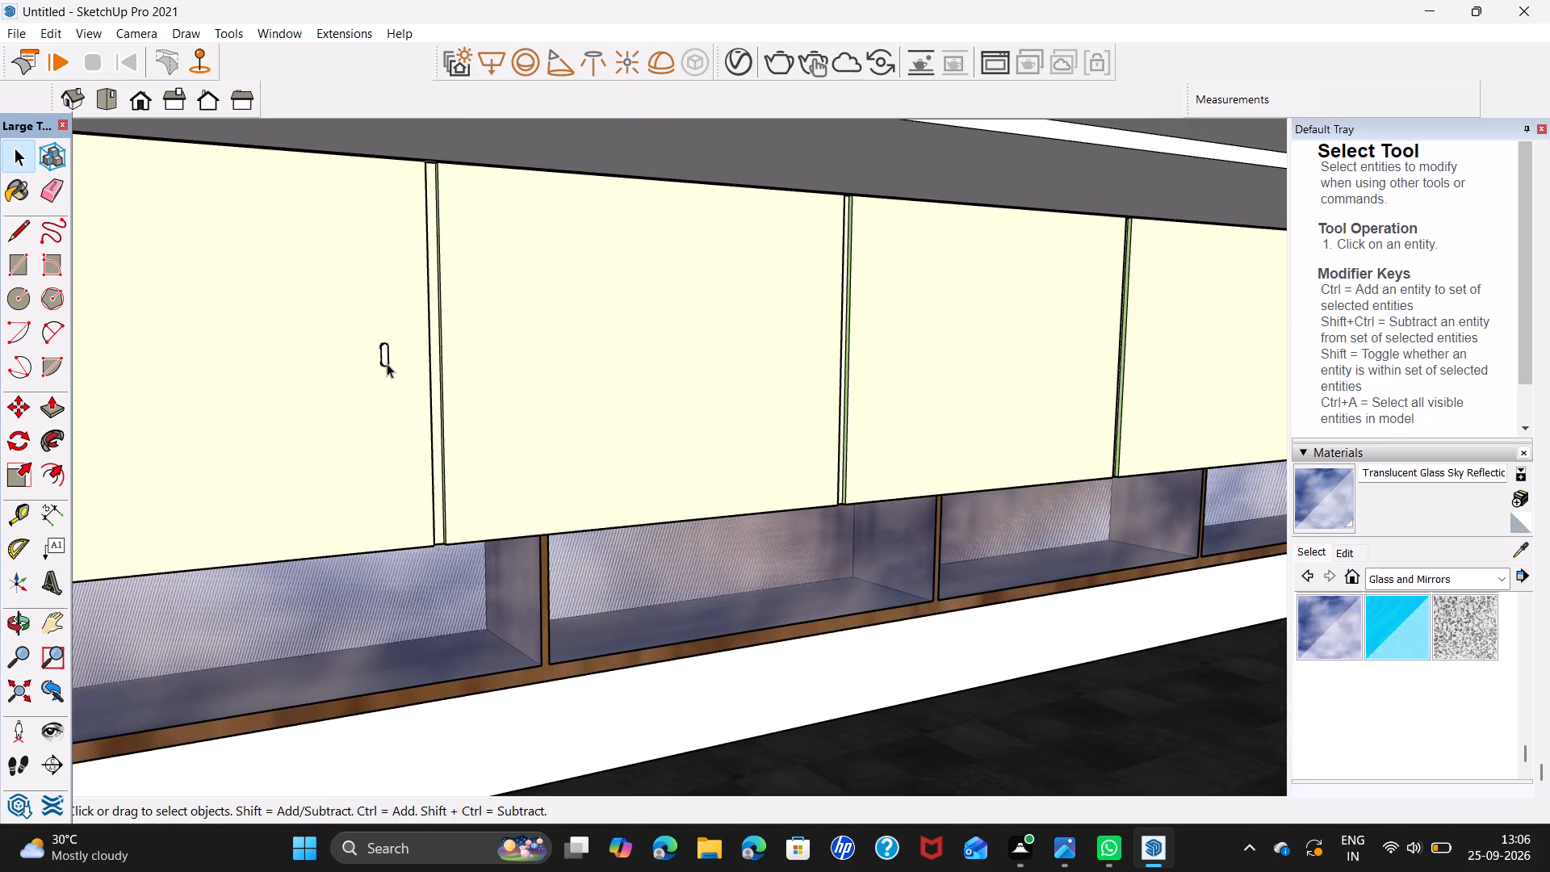
scroll(387, 363, up, 17)
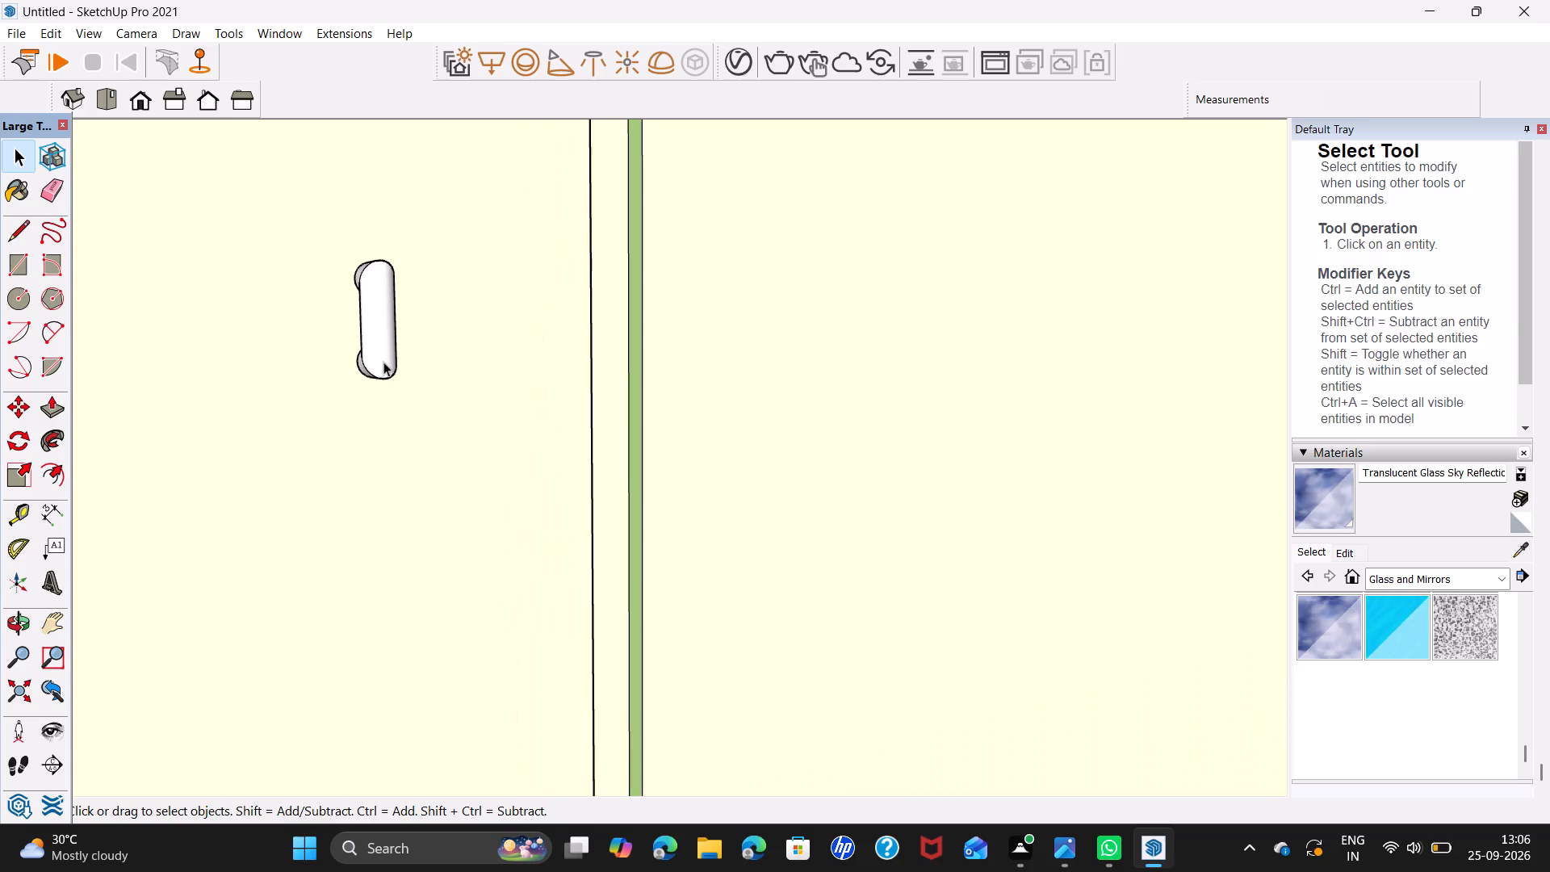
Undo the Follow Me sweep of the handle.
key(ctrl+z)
Delete the three lines of the C-shaped handle path from the first upper cabinet door.
scroll(378, 342, up, 1)
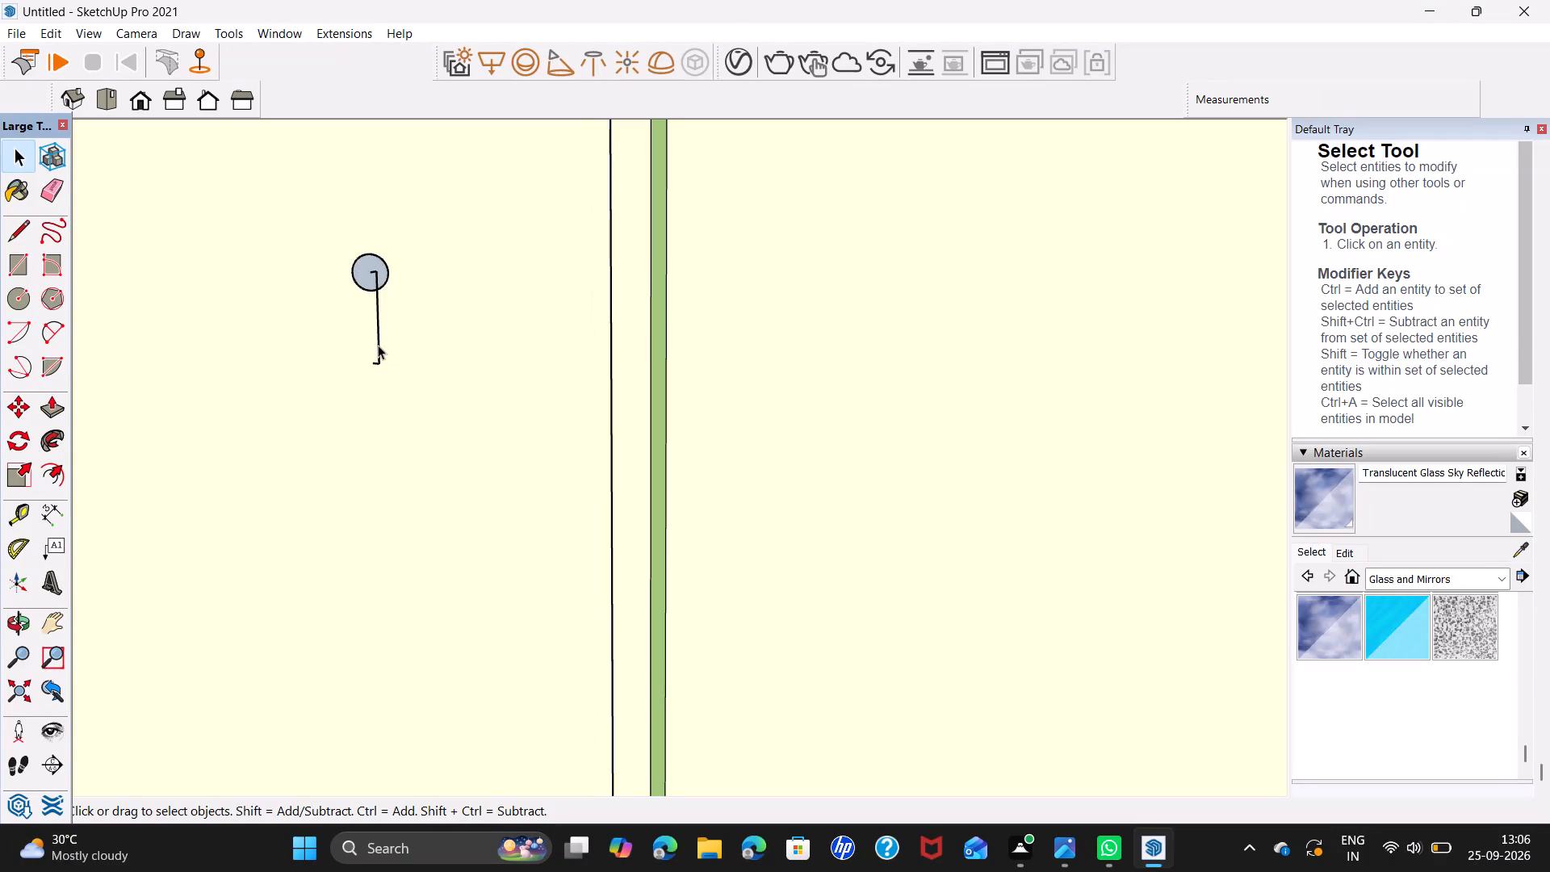
click(379, 347)
key(Delete)
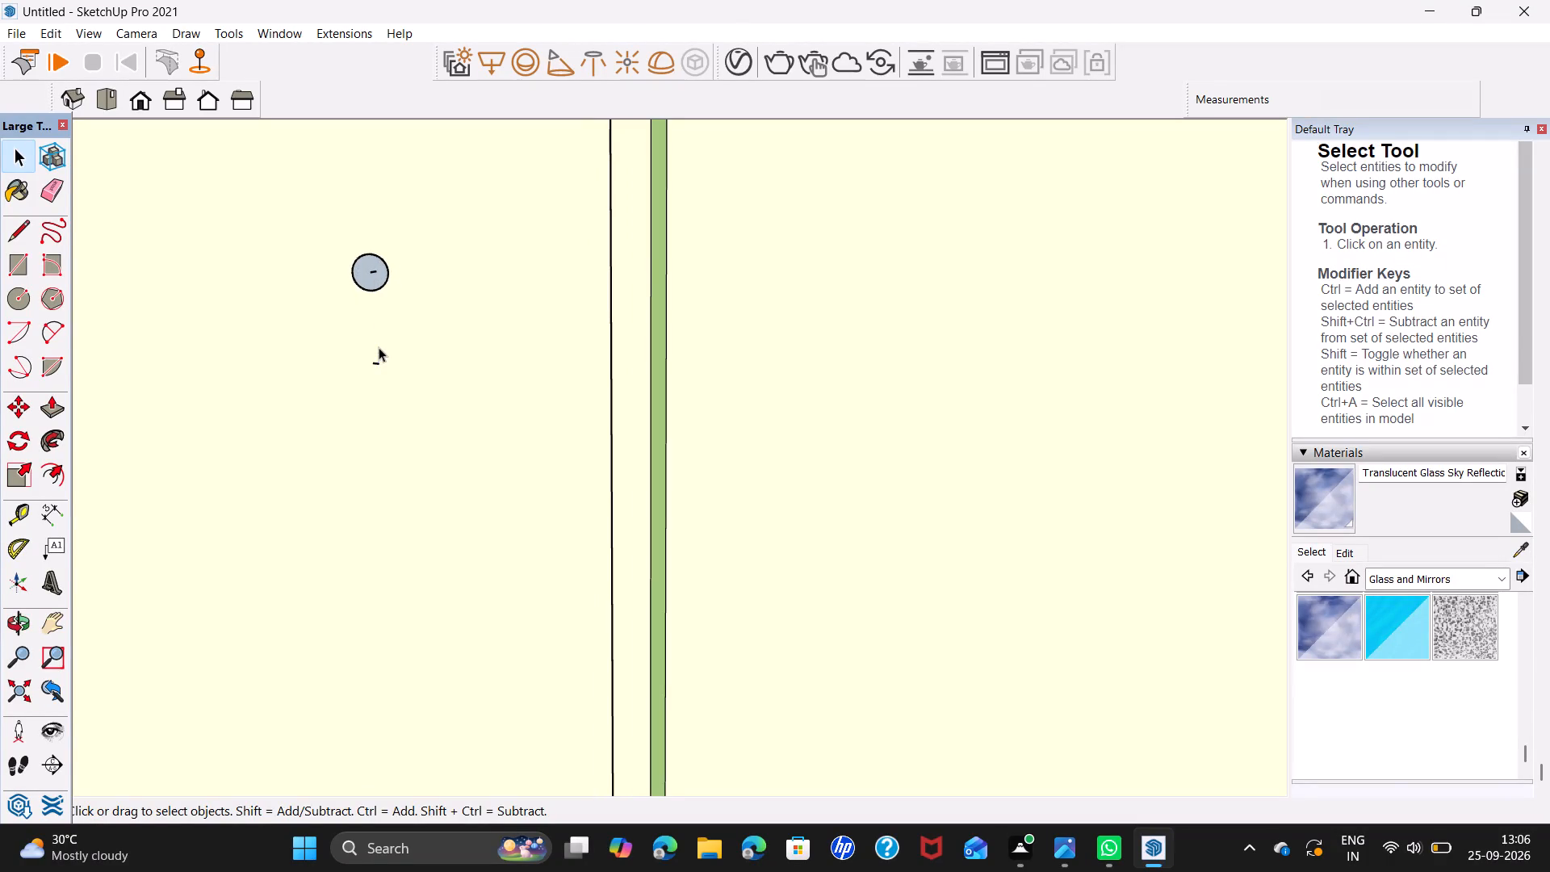
click(379, 363)
key(Delete)
click(369, 272)
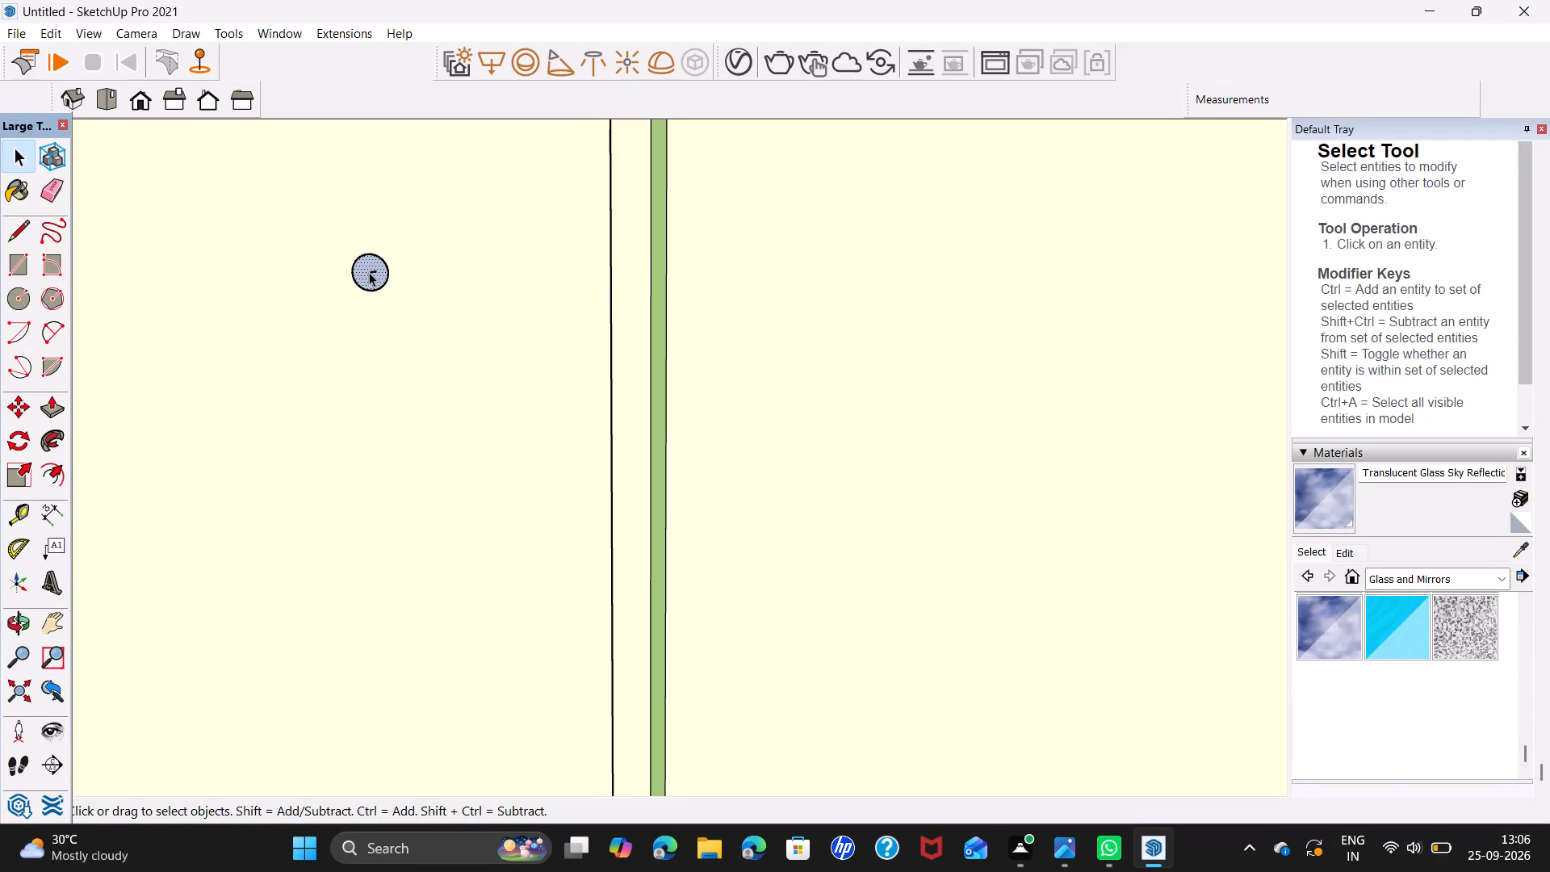
click(374, 273)
key(Delete)
Delete the leftover handle circle from the first upper cabinet door.
middle_drag(375, 277, 727, 304)
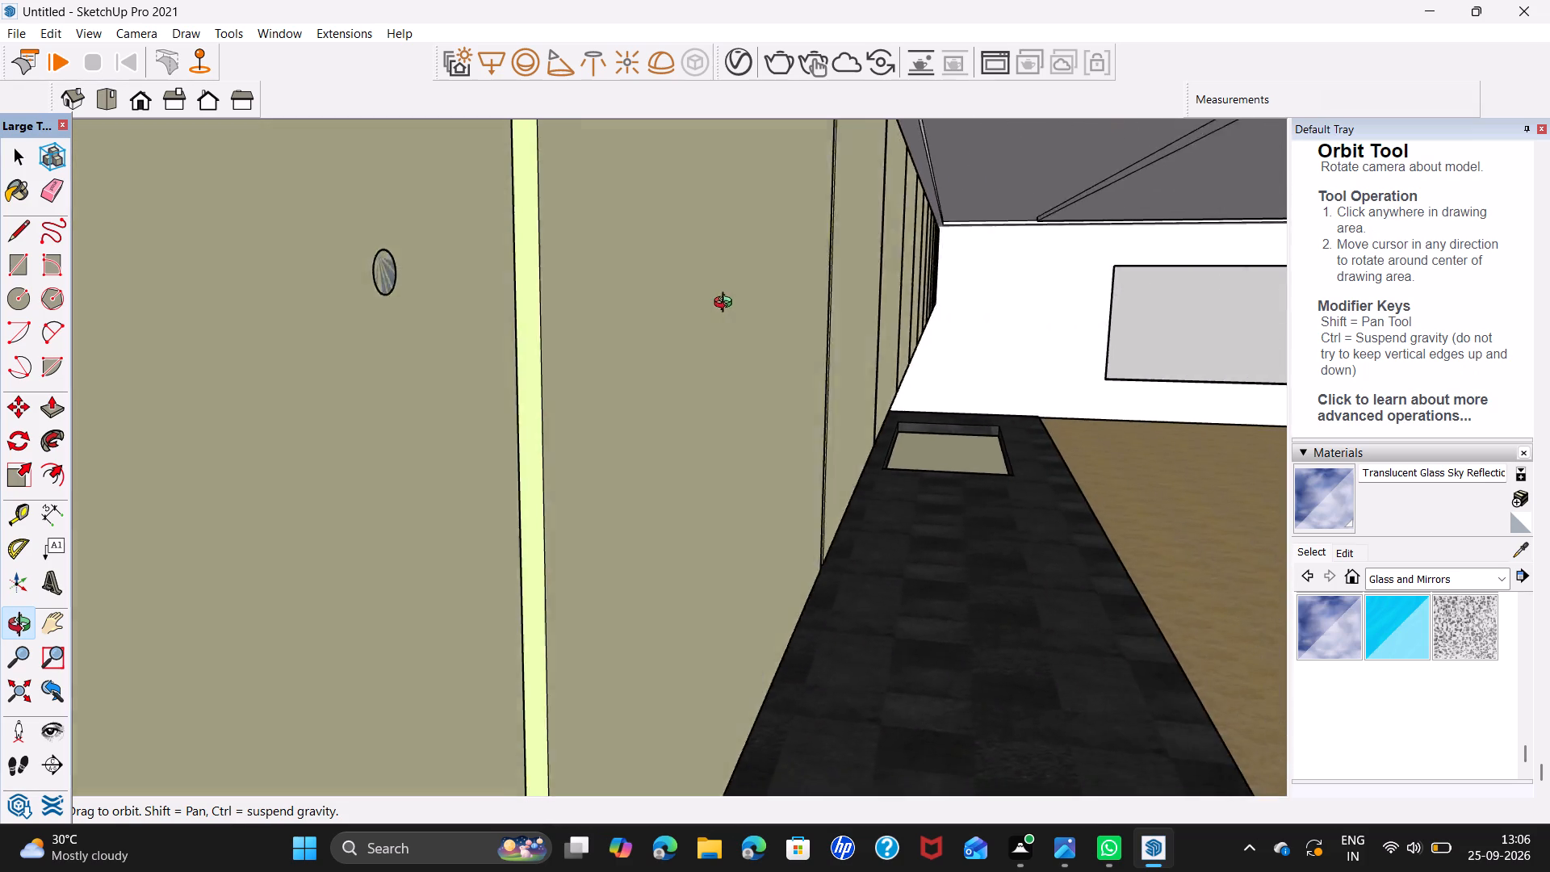
middle_drag(727, 304, 775, 307)
click(410, 276)
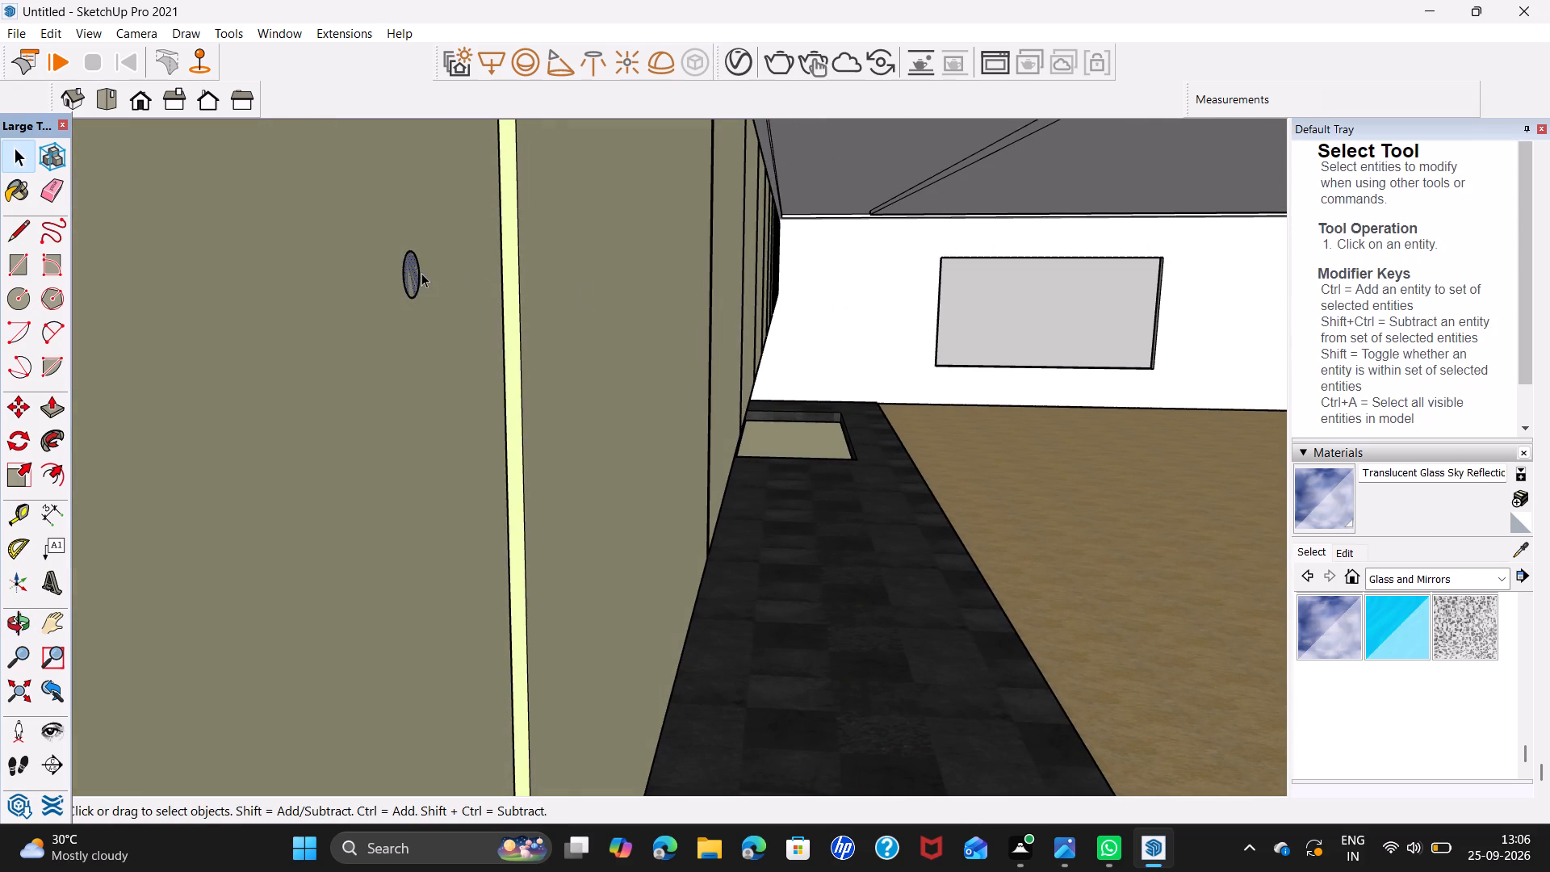
middle_drag(424, 282, 164, 300)
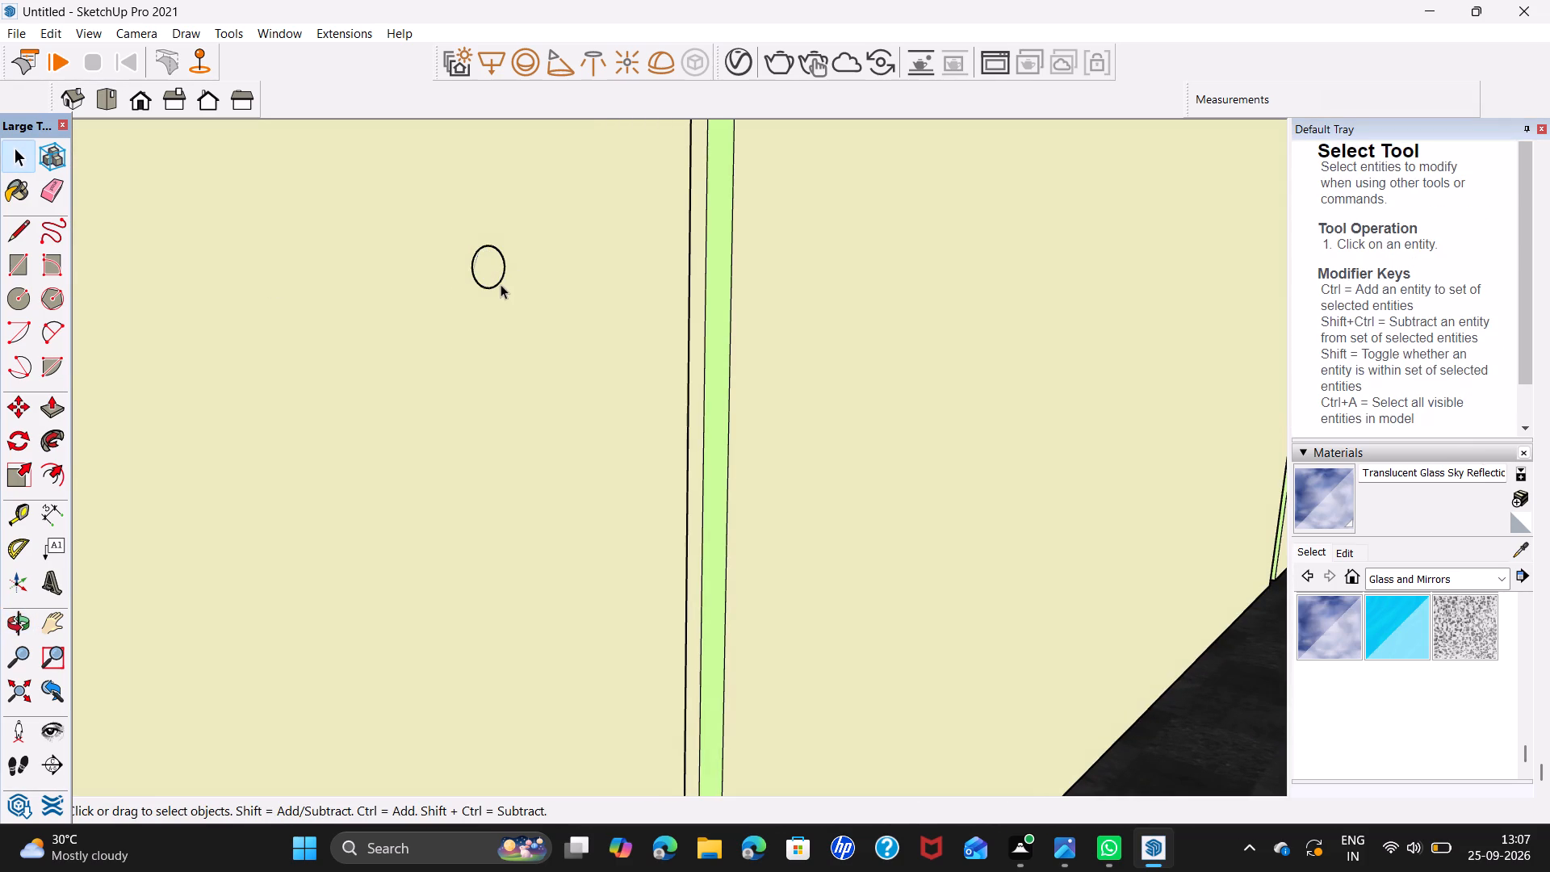
click(500, 284)
key(Delete)
middle_drag(527, 275, 349, 293)
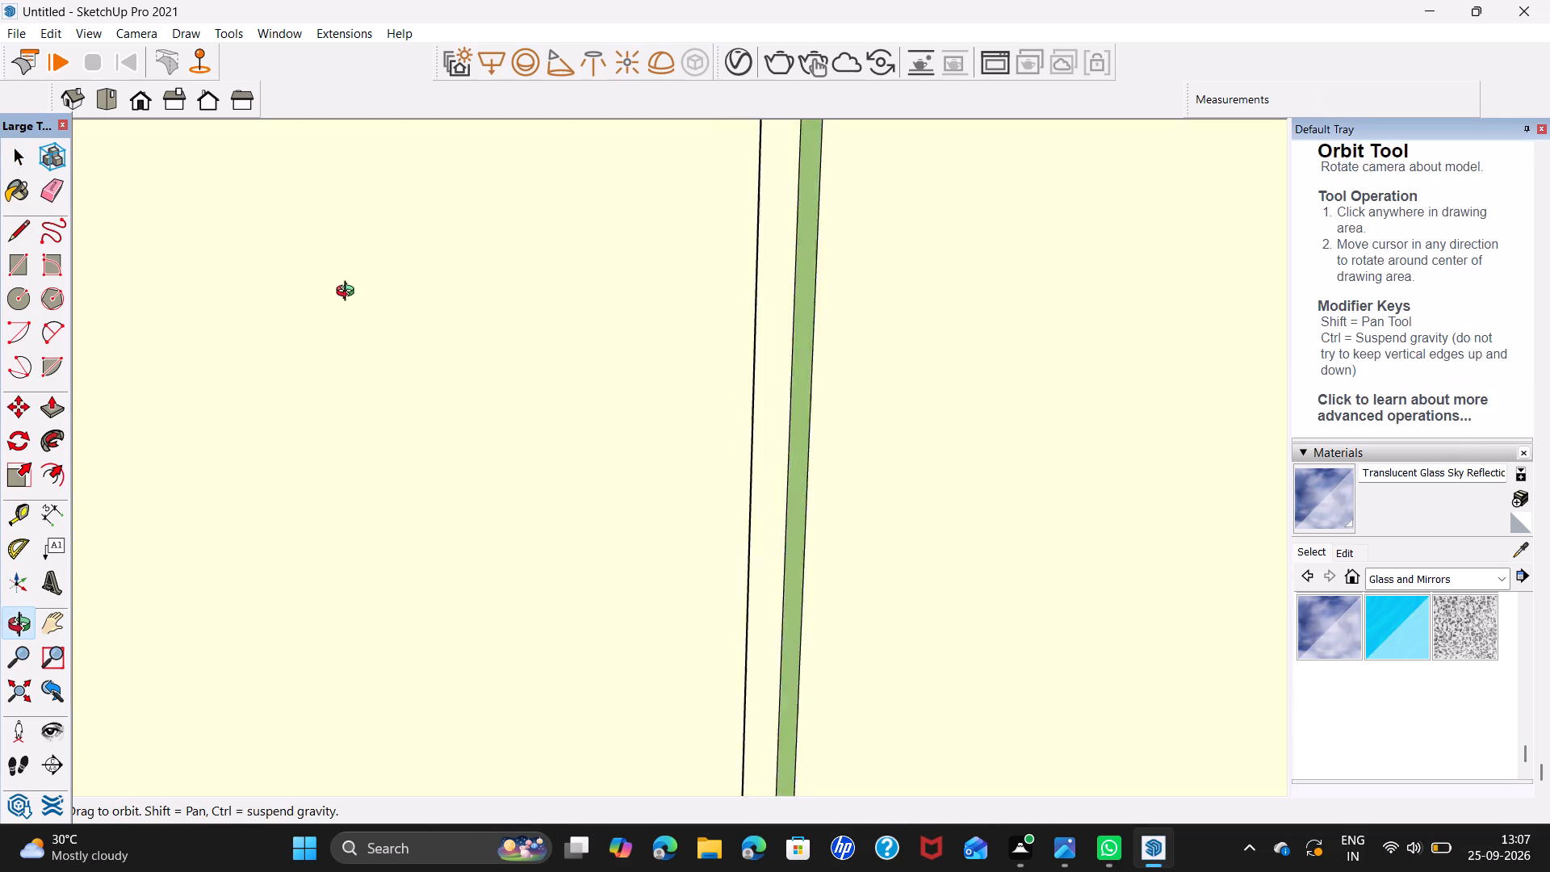
middle_drag(349, 293, 322, 287)
Draw an upright handle rectangle about 11 3/4" by 1 1/2" on the first upper door, near its edge beside the second door.
scroll(528, 287, down, 18)
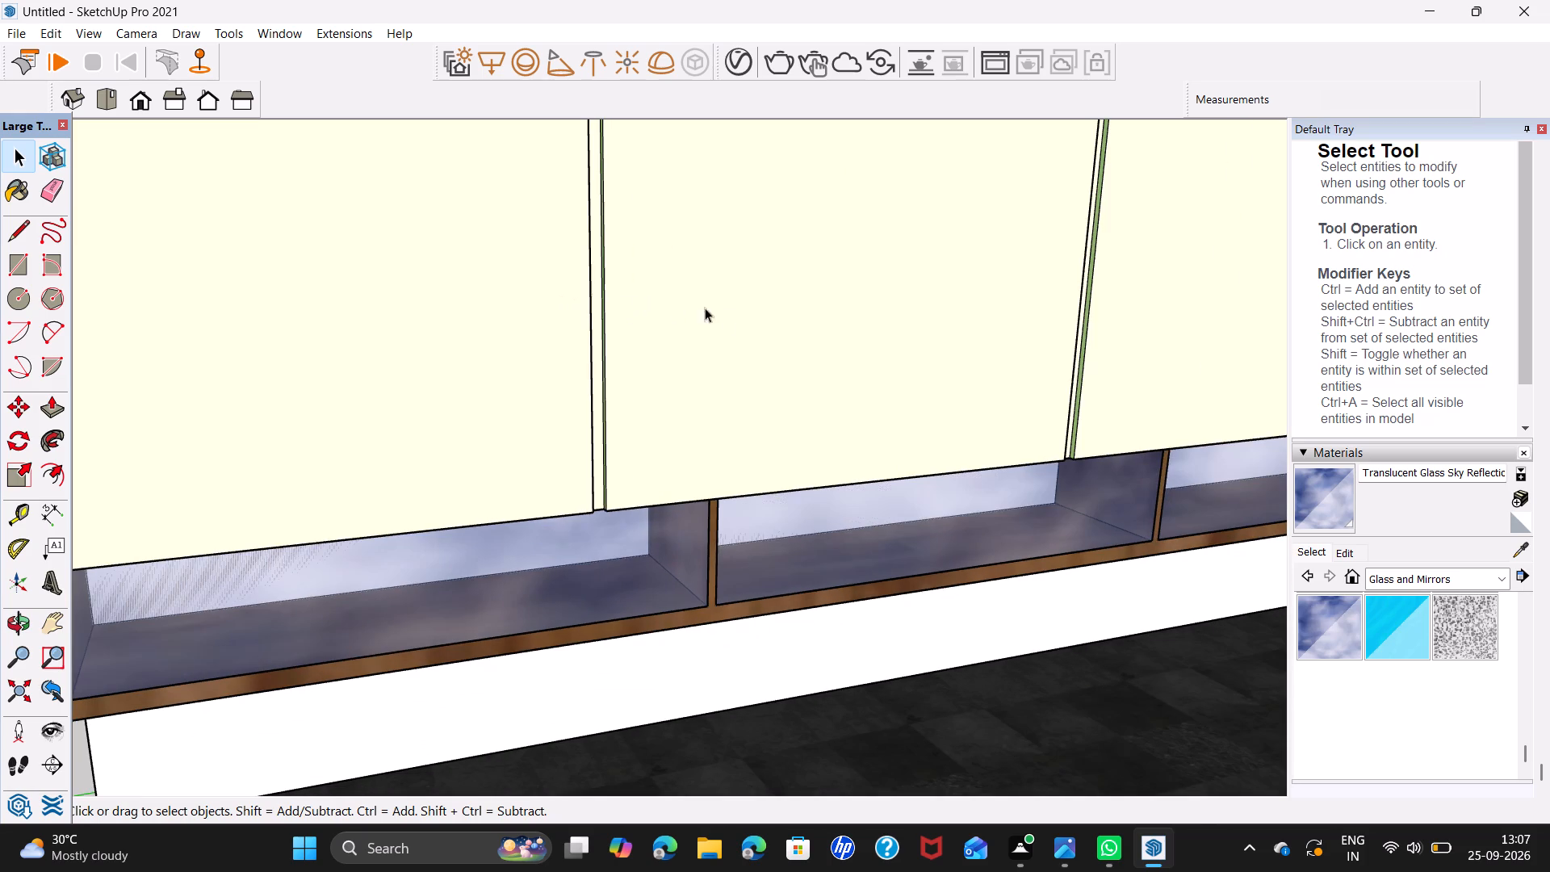
shift+middle_drag(790, 318, 790, 478)
middle_drag(814, 493, 733, 481)
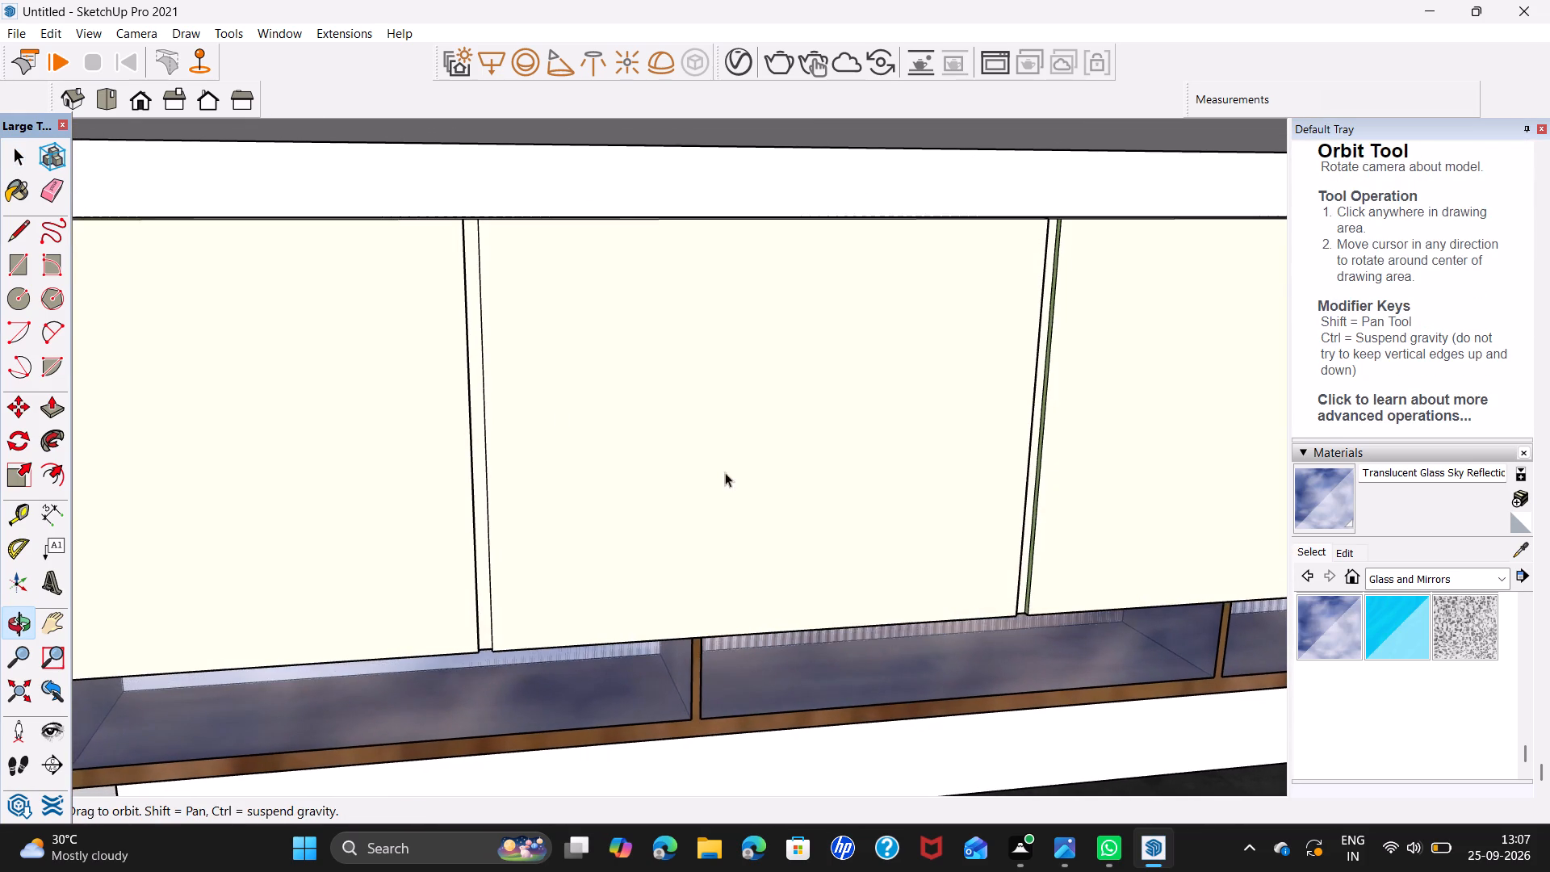
shift+middle_drag(542, 412, 765, 392)
scroll(664, 405, up, 3)
shift+middle_drag(664, 405, 762, 396)
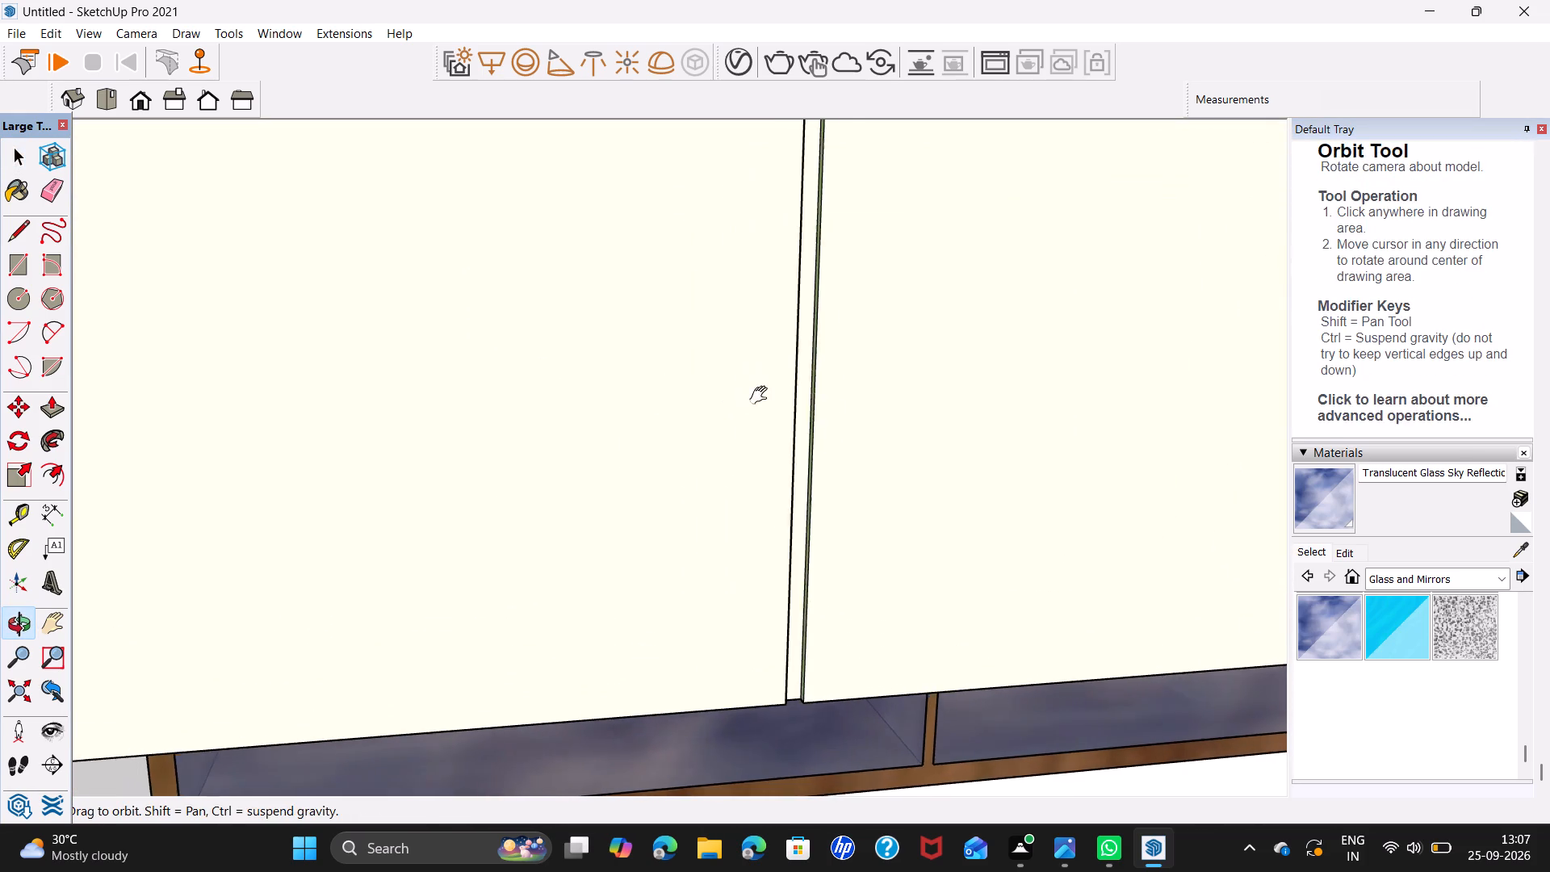
shift+middle_drag(762, 396, 825, 396)
scroll(826, 396, down, 5)
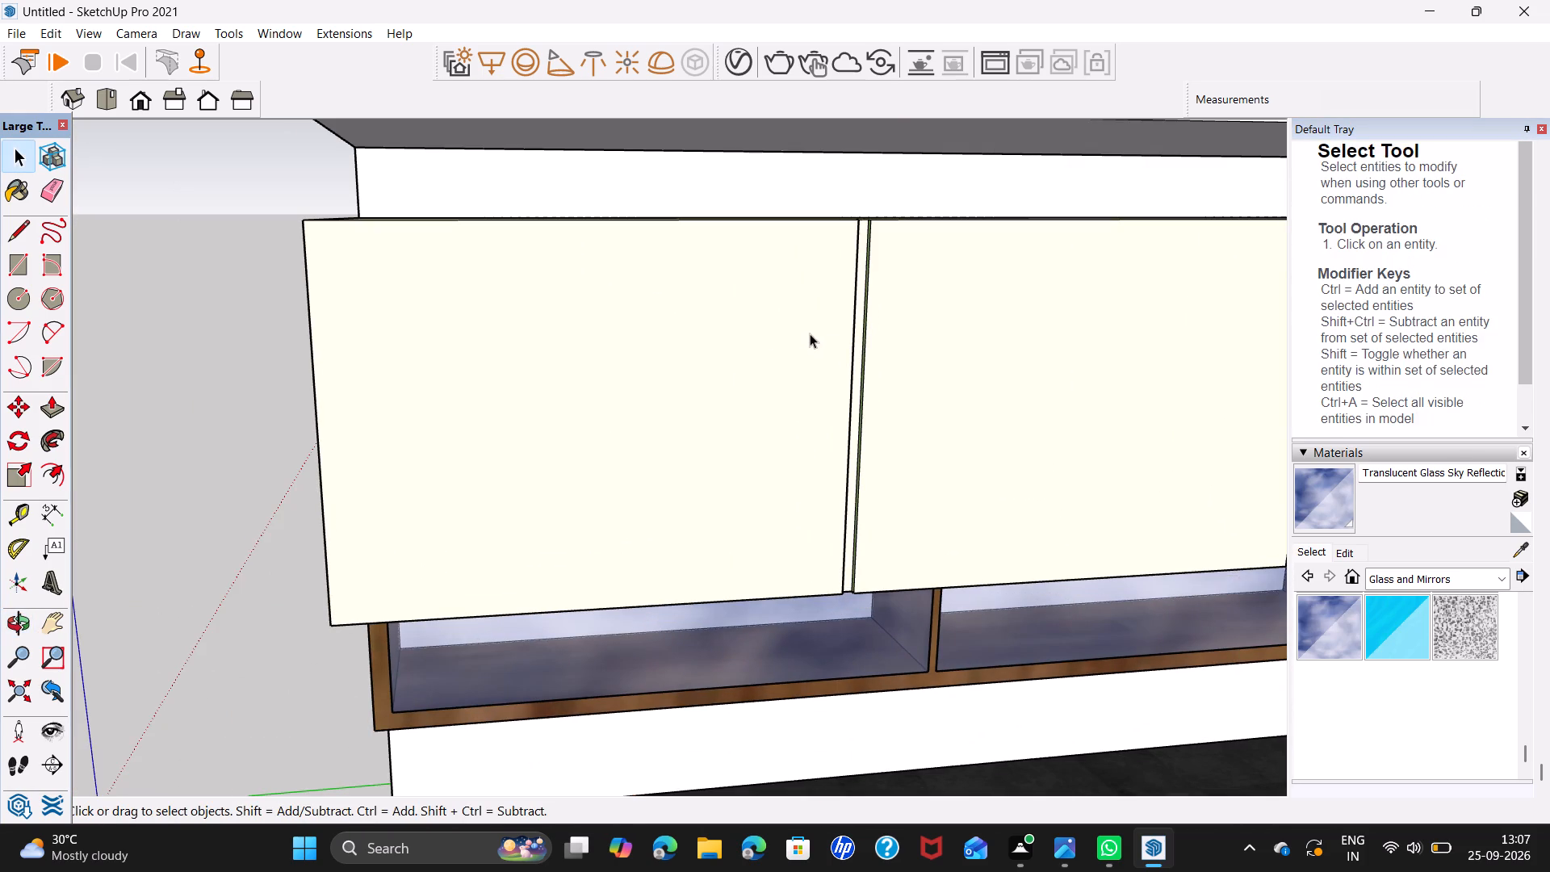
key(r)
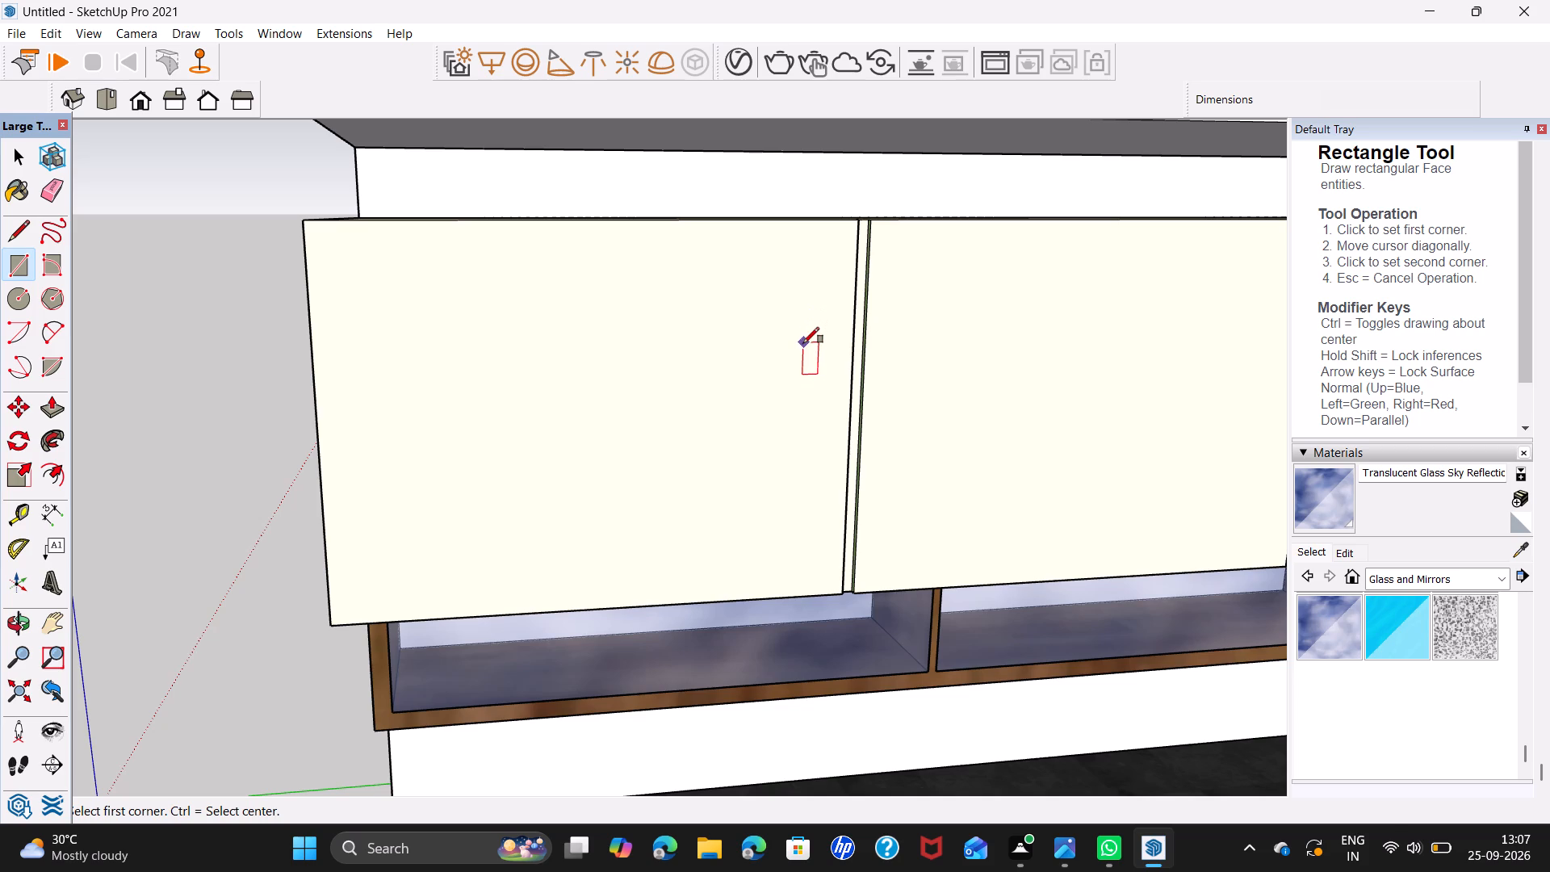
click(798, 346)
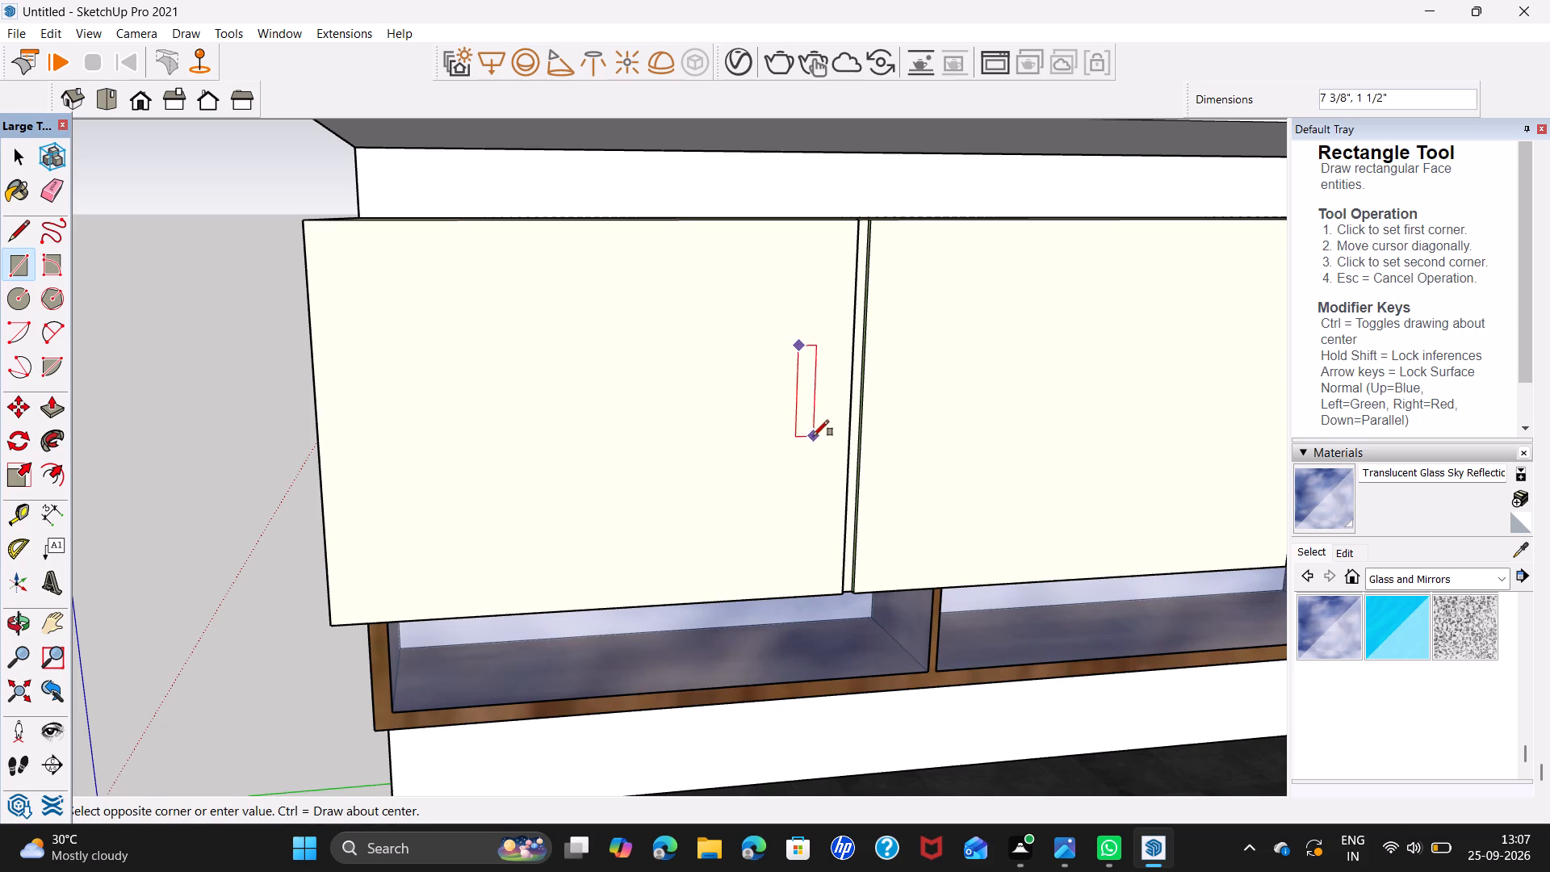
click(811, 488)
key(space)
Offset the handle rectangle's outline inward by about 3/8".
scroll(803, 456, up, 3)
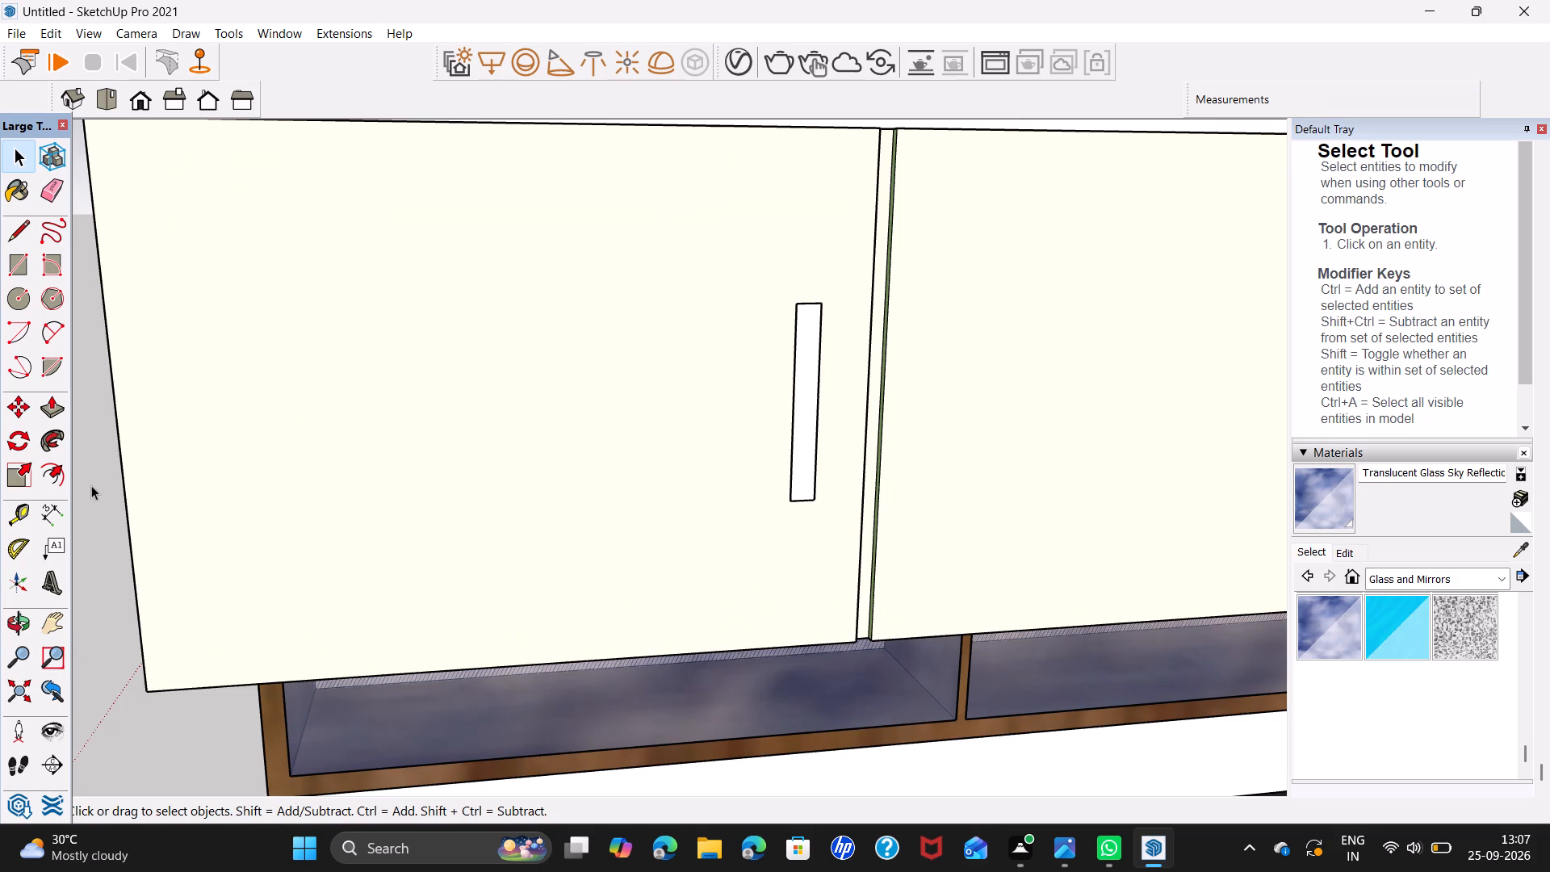
click(59, 469)
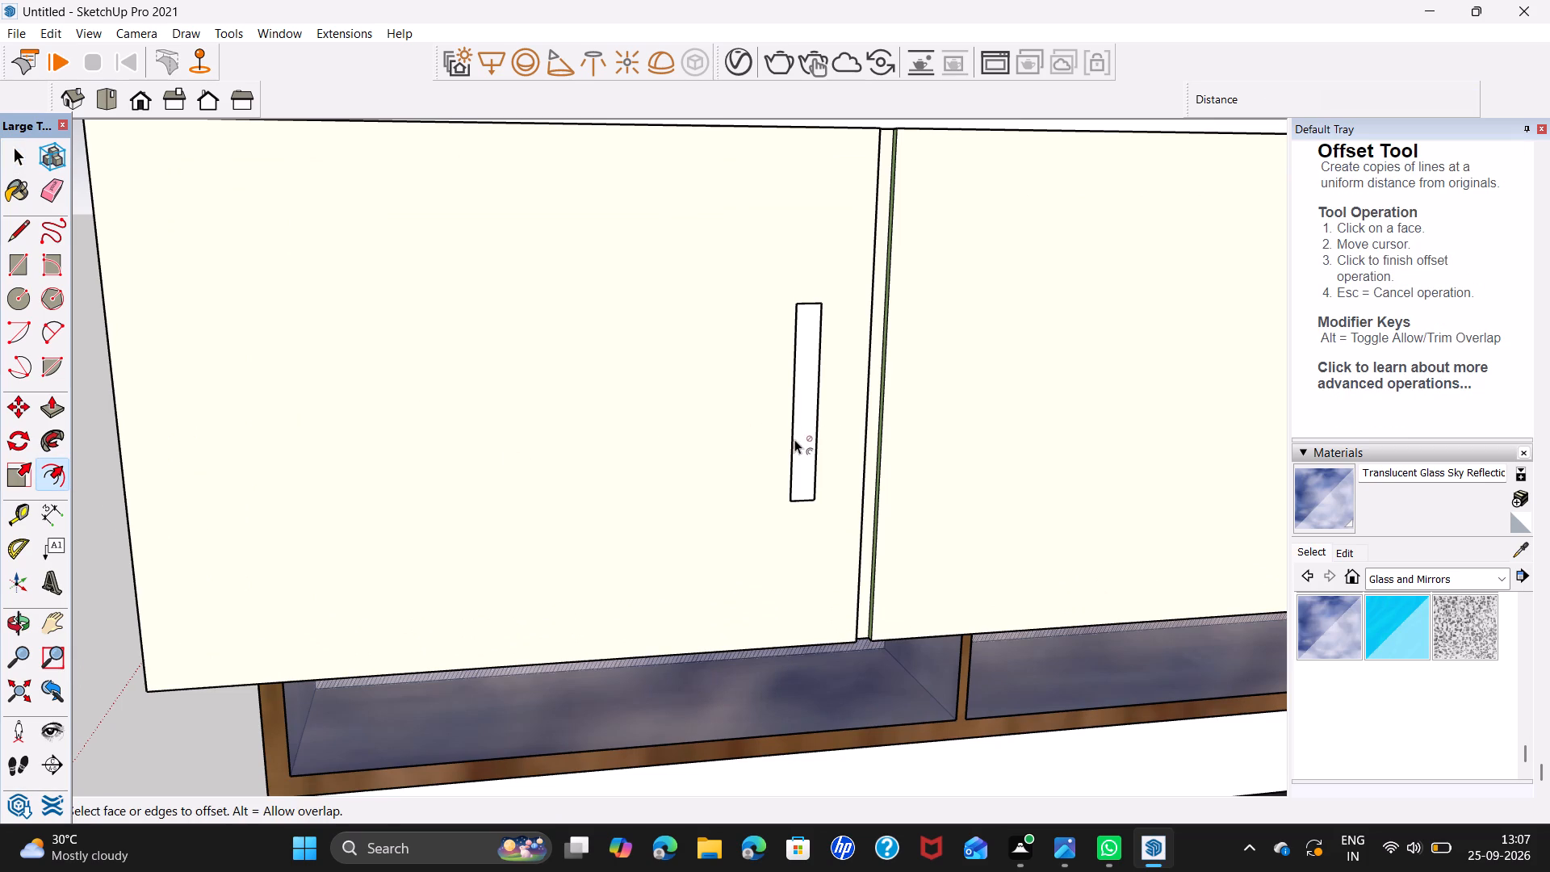
click(804, 439)
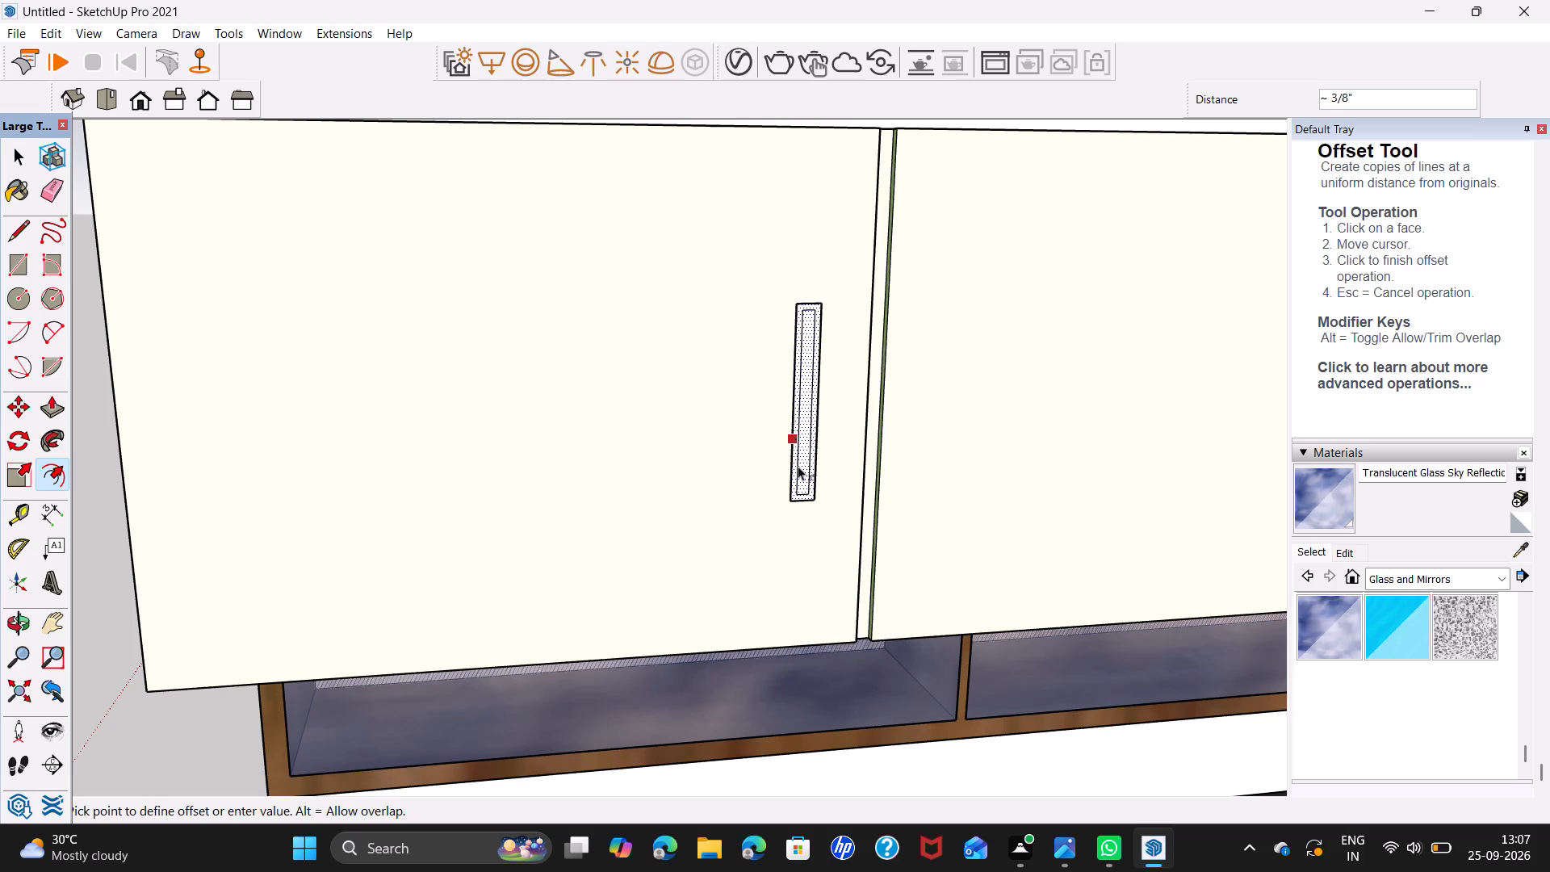
click(798, 466)
key(space)
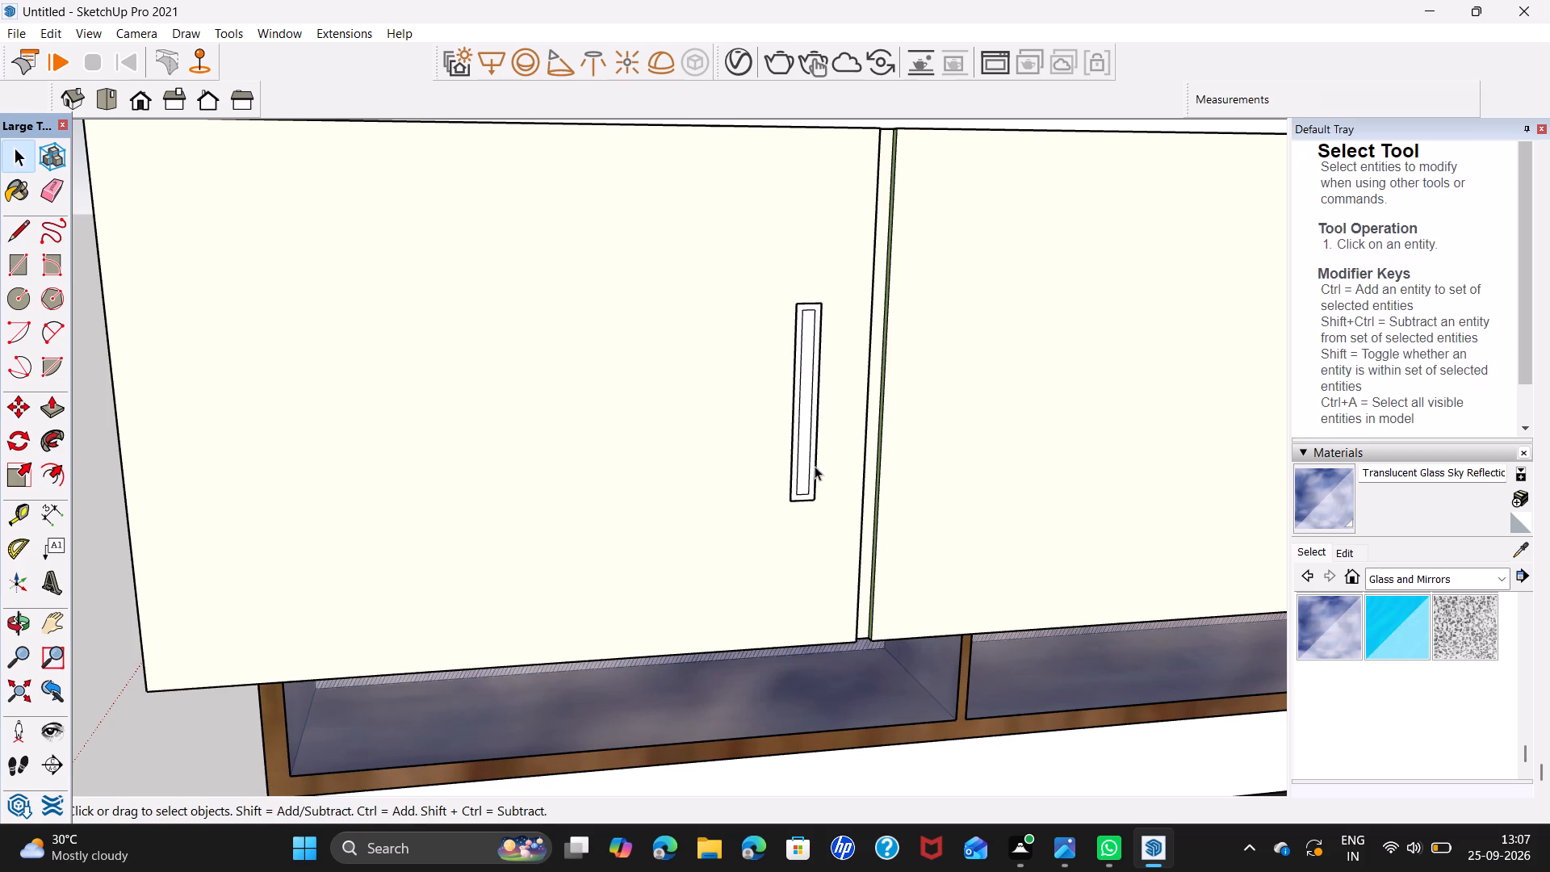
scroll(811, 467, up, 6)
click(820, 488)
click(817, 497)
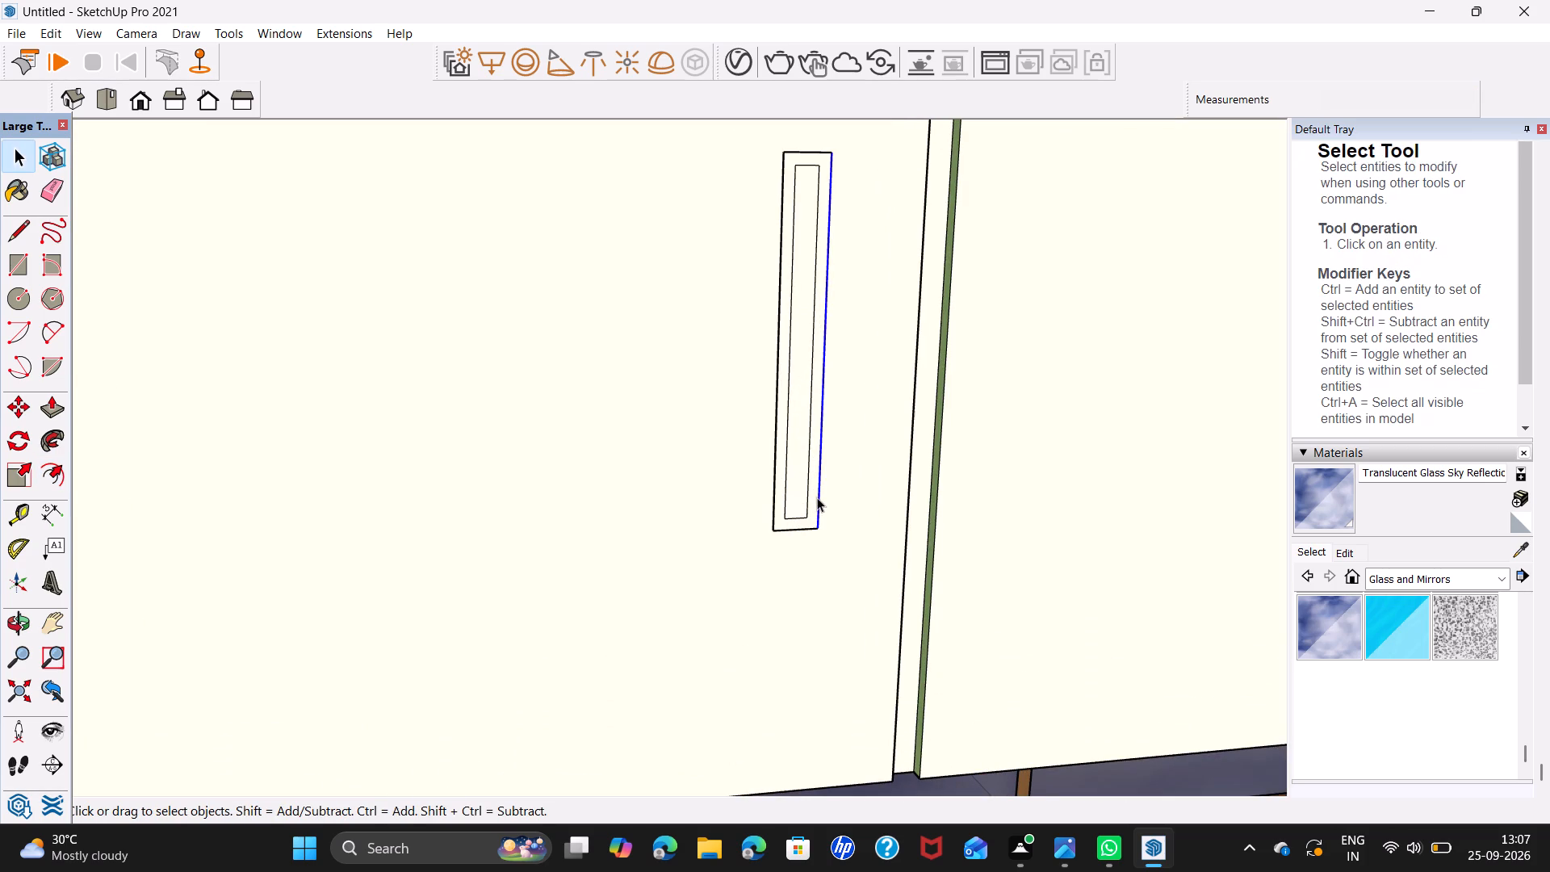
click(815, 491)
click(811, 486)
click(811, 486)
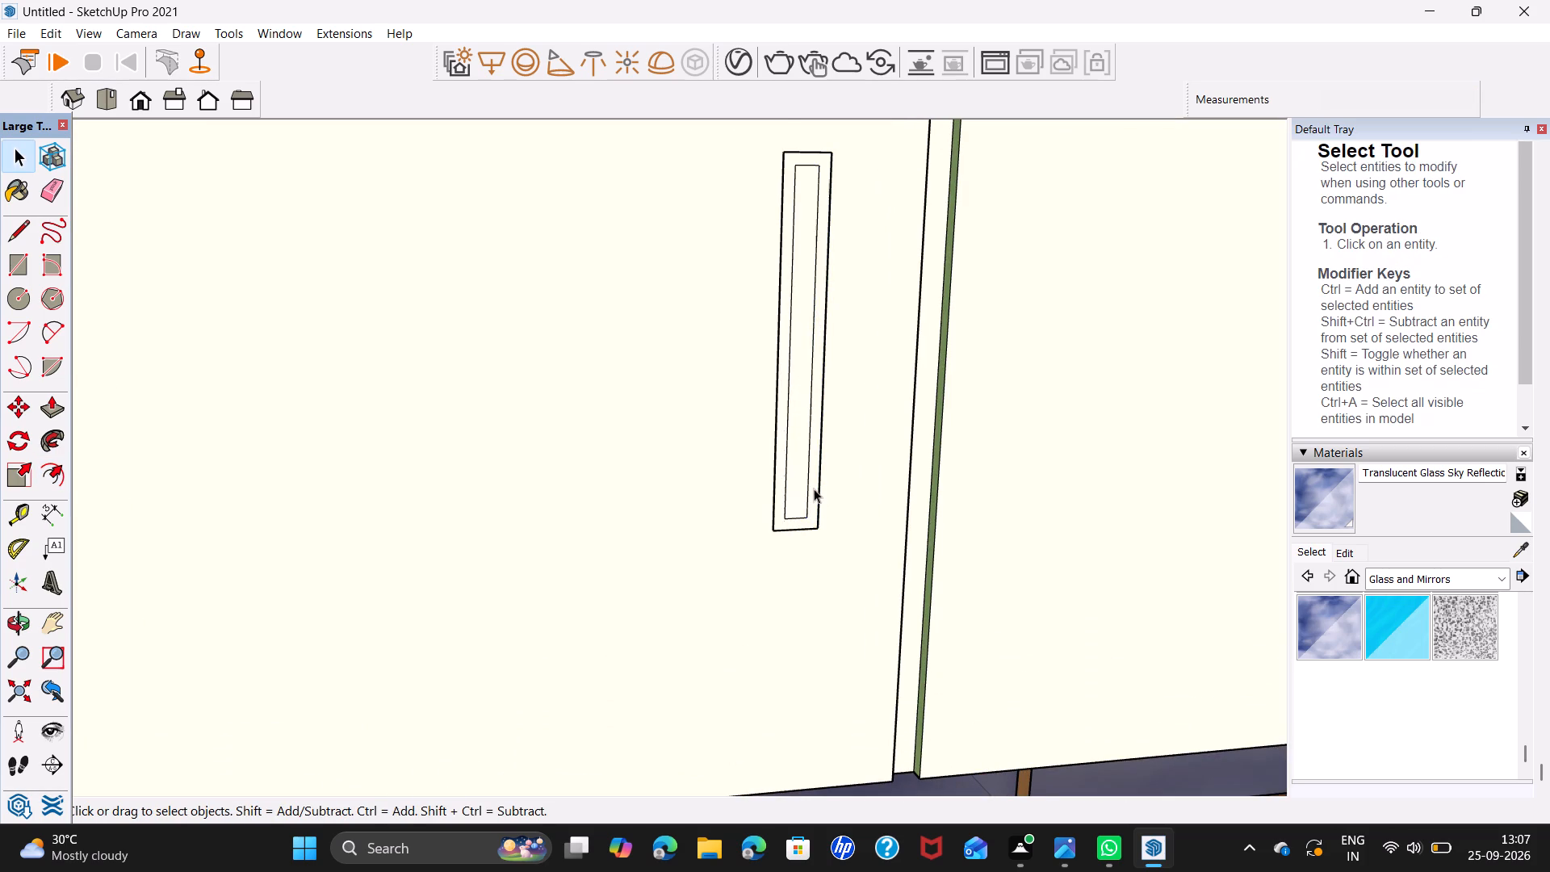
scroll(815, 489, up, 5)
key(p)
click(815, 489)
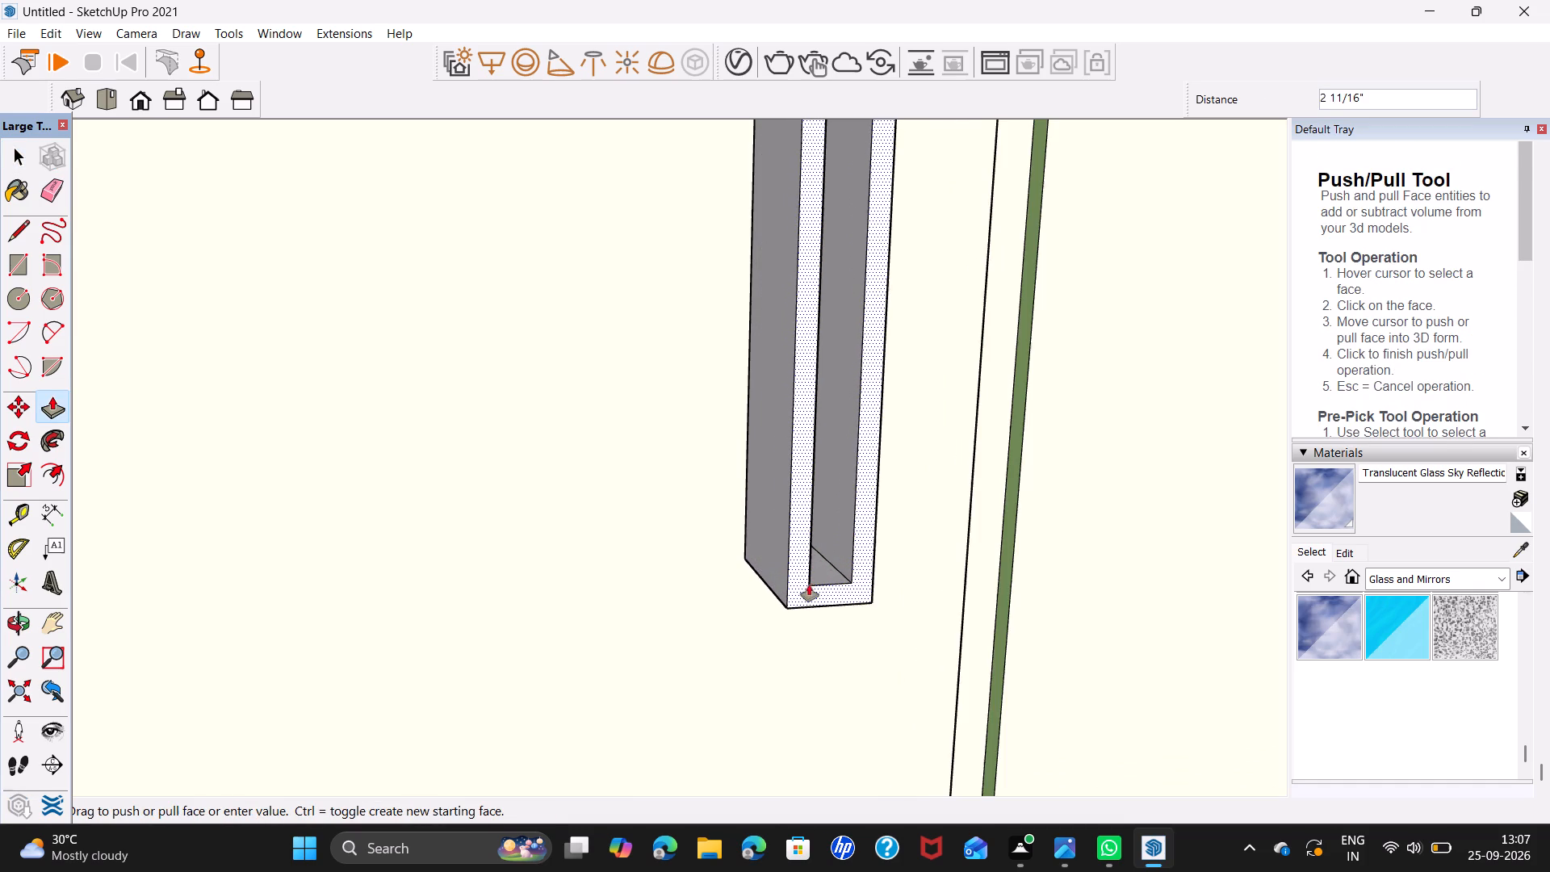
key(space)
Delete the four outer edges of the handle outline on the first upper door, keeping only the inner rectangle.
click(796, 483)
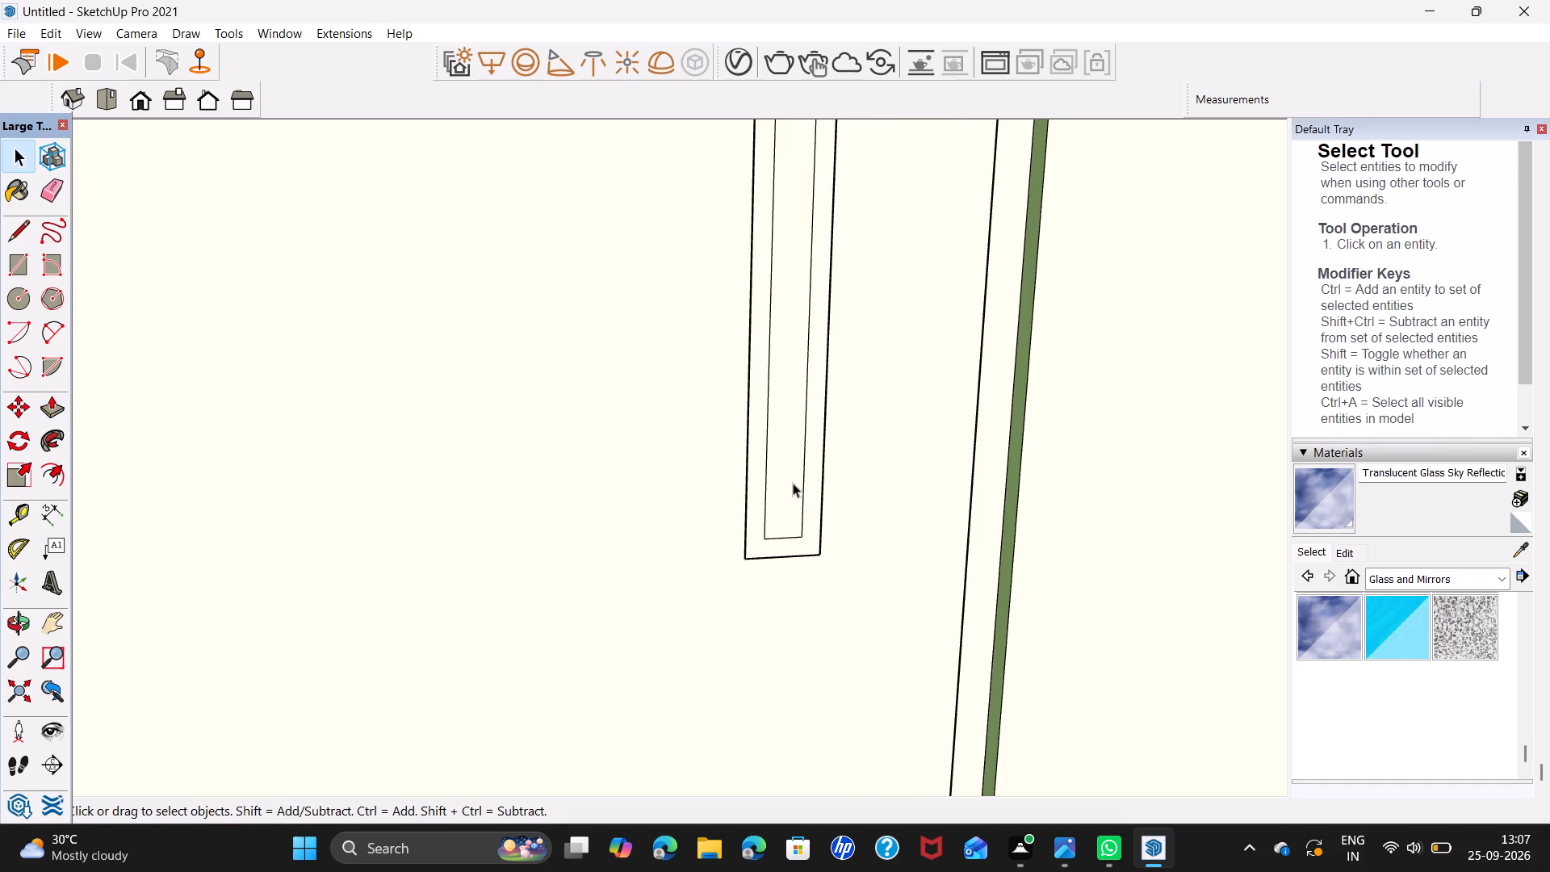
click(791, 480)
click(786, 480)
click(797, 553)
key(Delete)
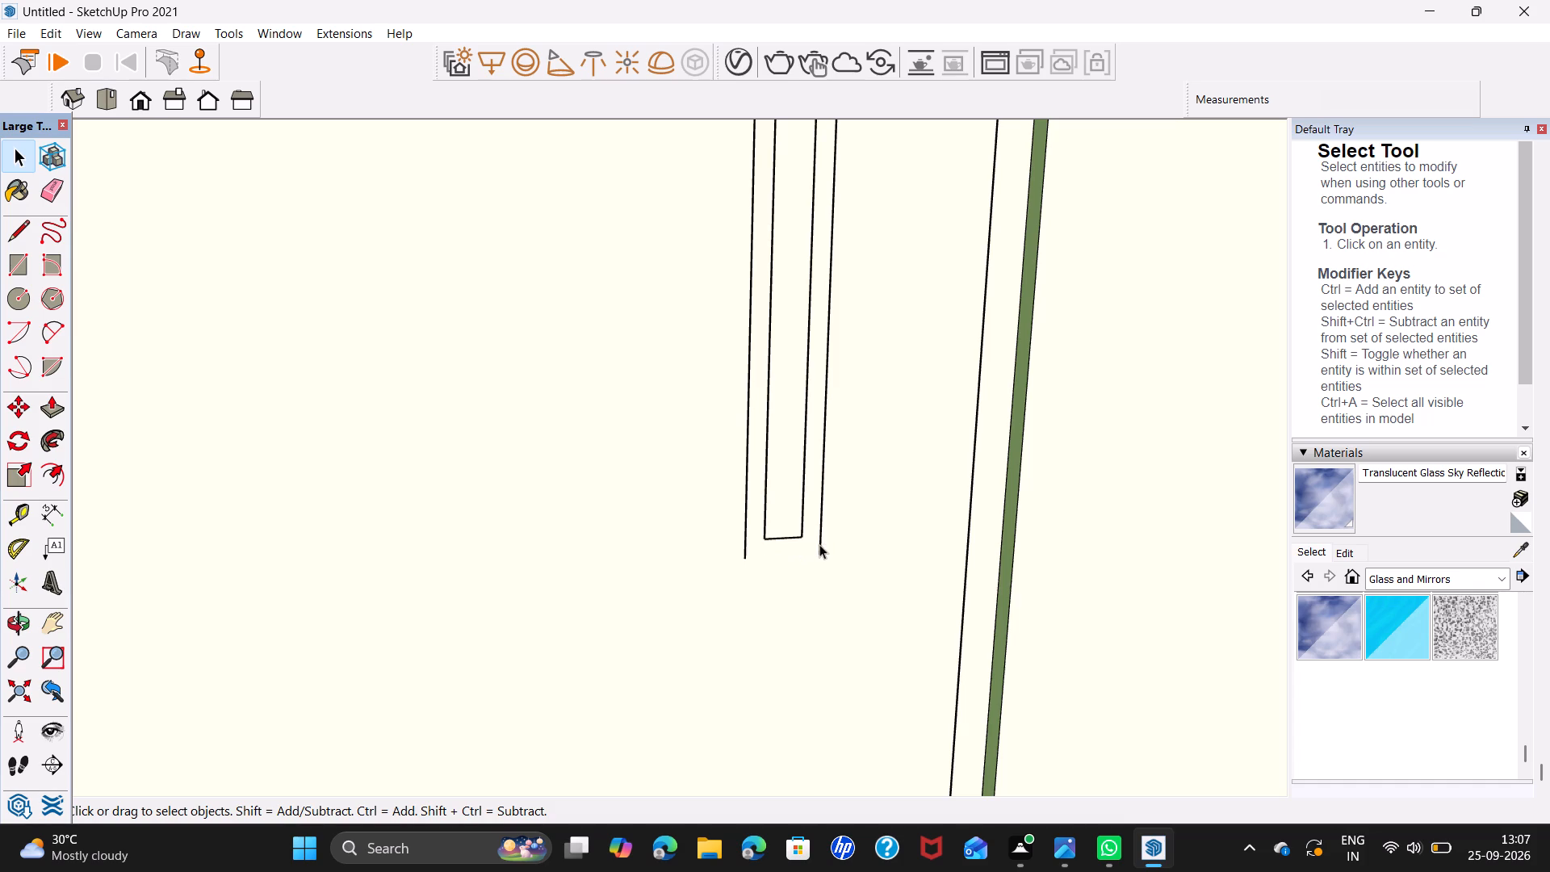
click(820, 543)
key(Delete)
click(745, 542)
key(Delete)
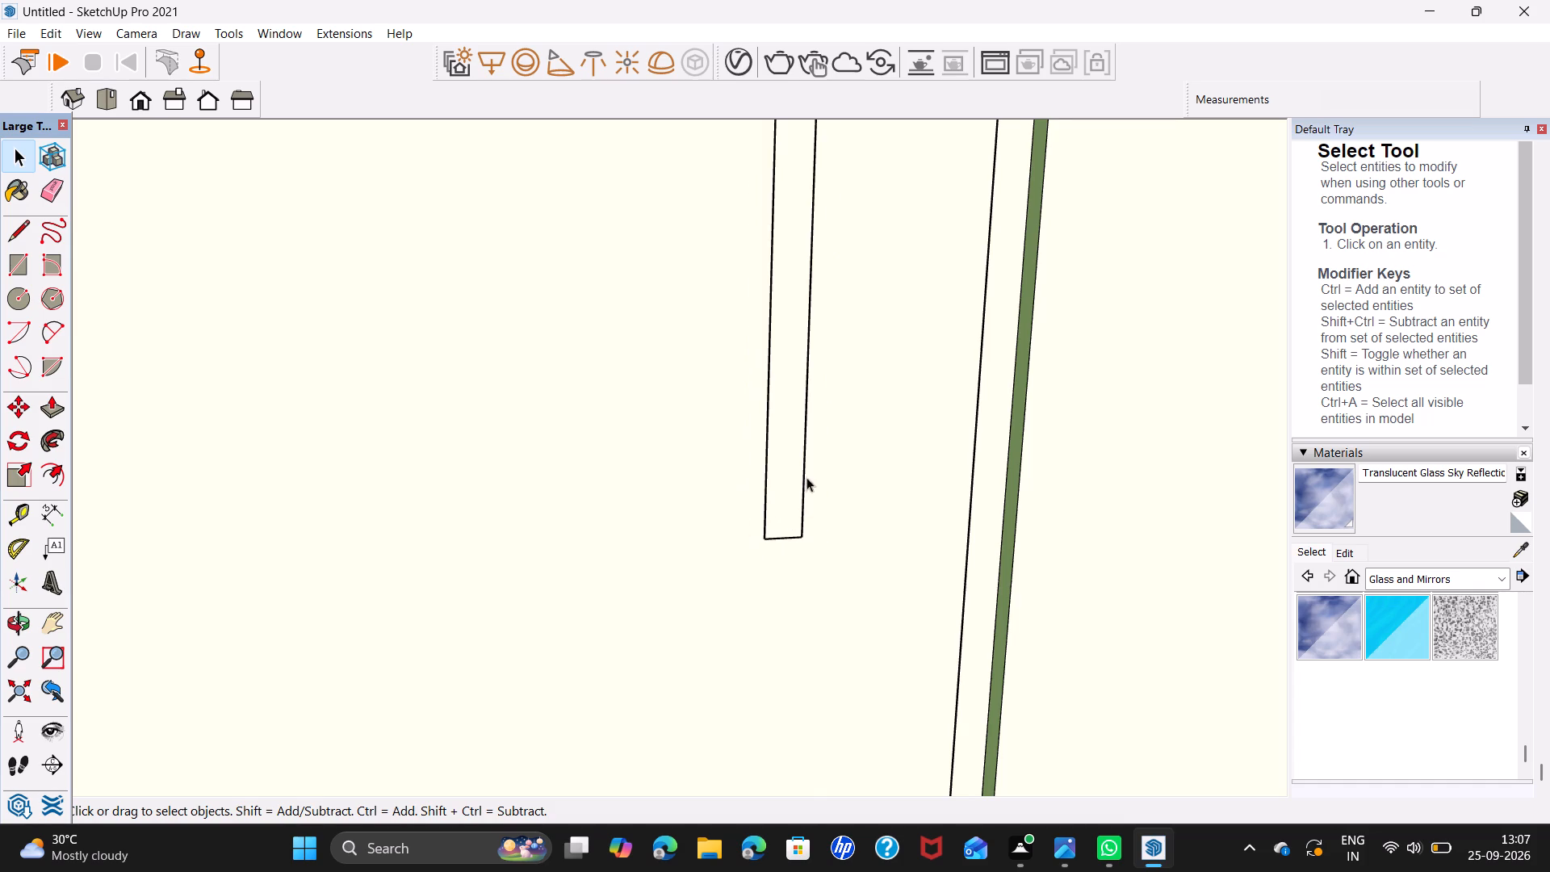
middle_drag(806, 477, 852, 473)
shift+middle_drag(840, 456, 831, 489)
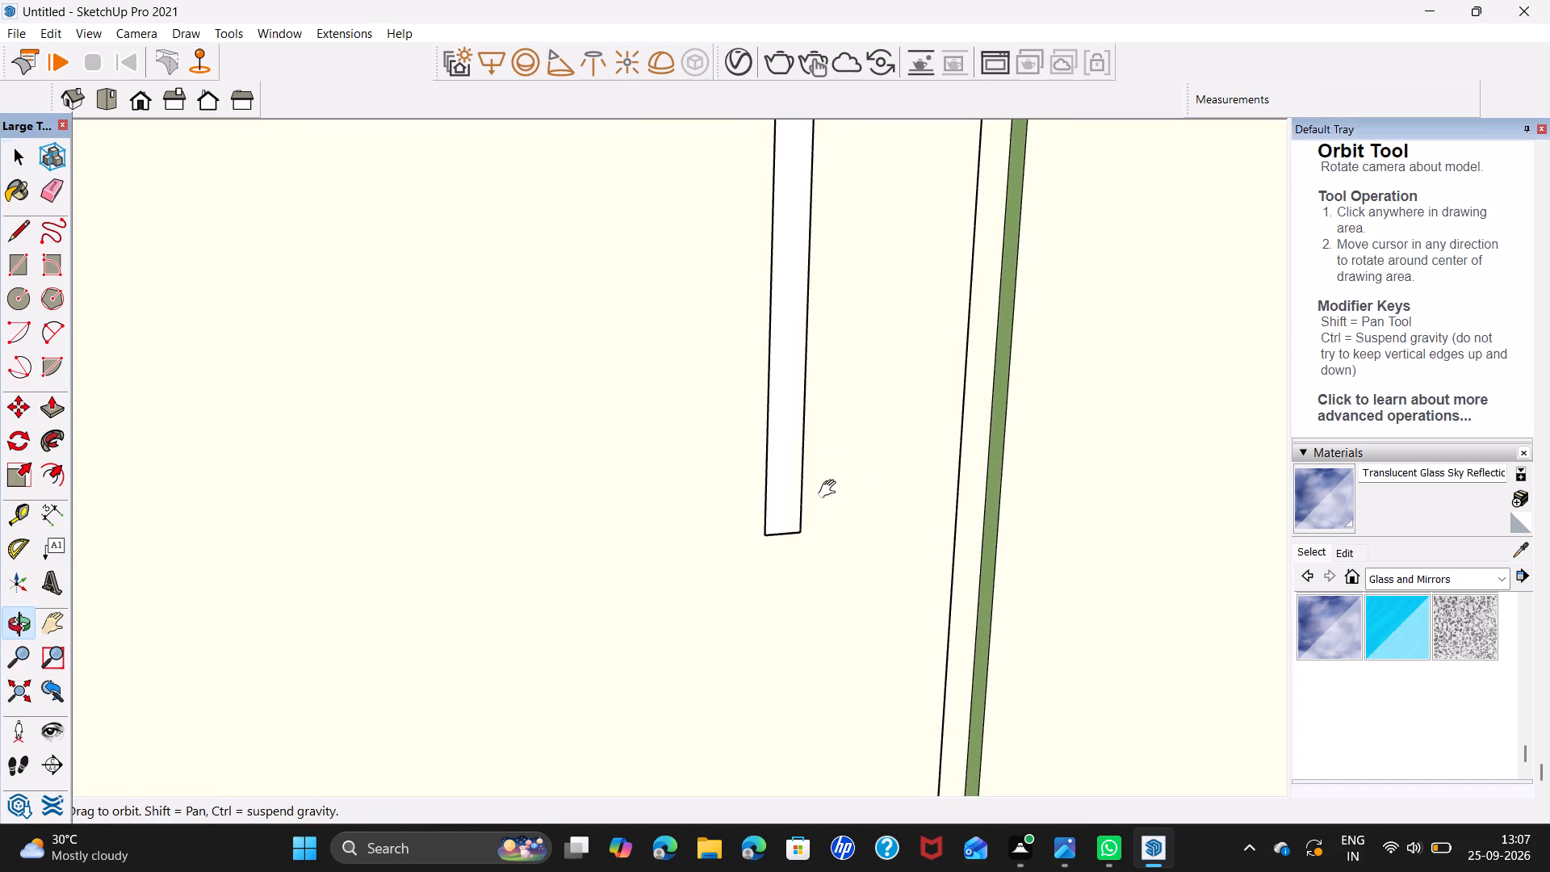
shift+middle_drag(831, 489, 823, 615)
scroll(832, 338, down, 5)
click(819, 180)
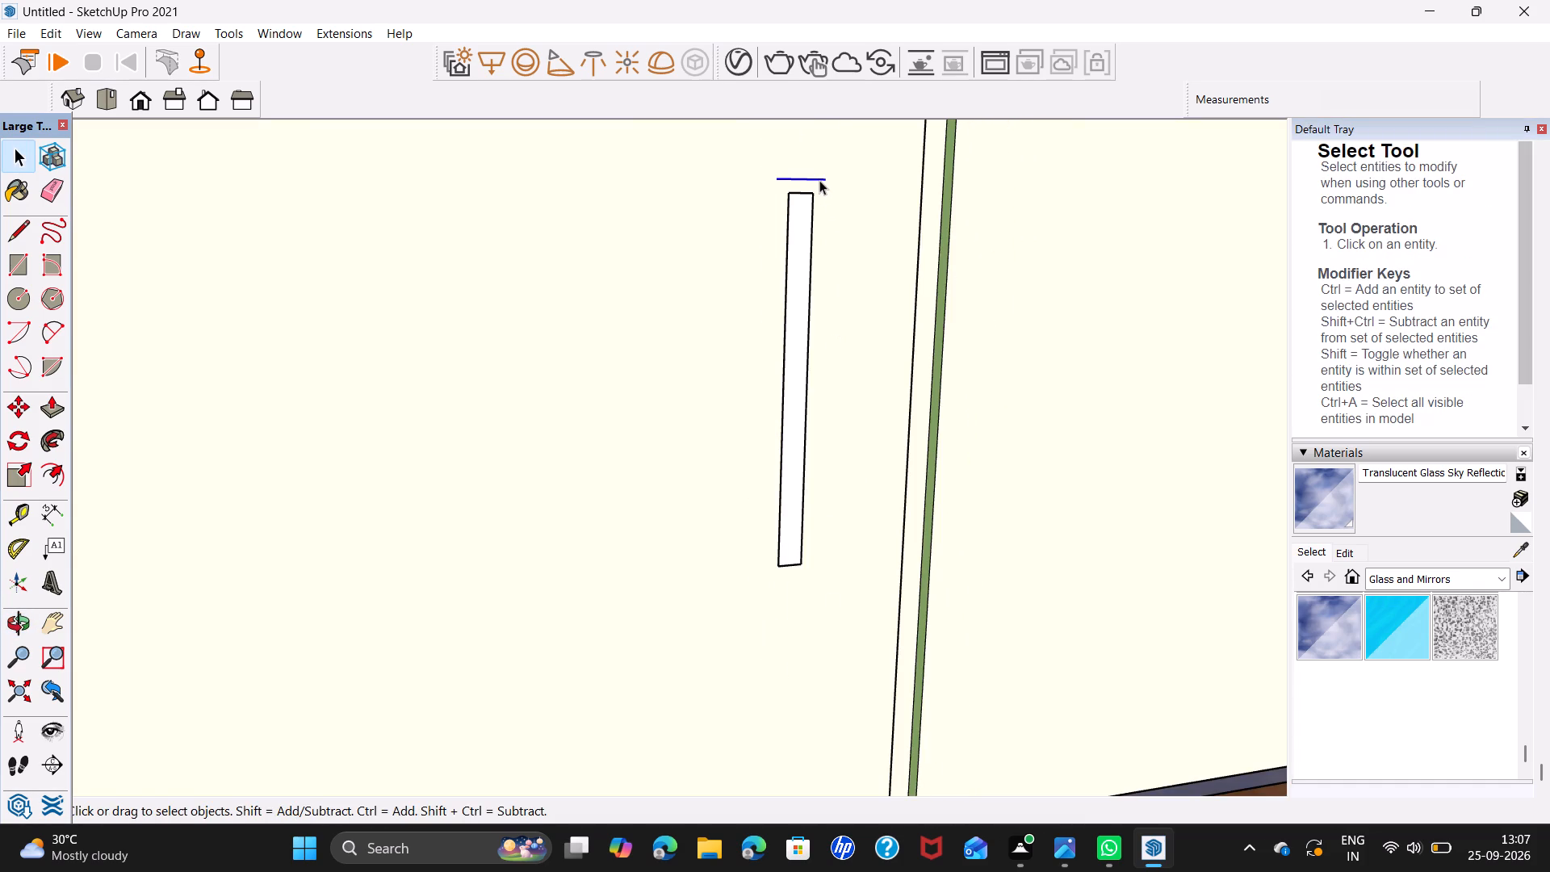
key(Delete)
Push/Pull the remaining narrow handle rectangle 2" out from the first upper door.
click(795, 333)
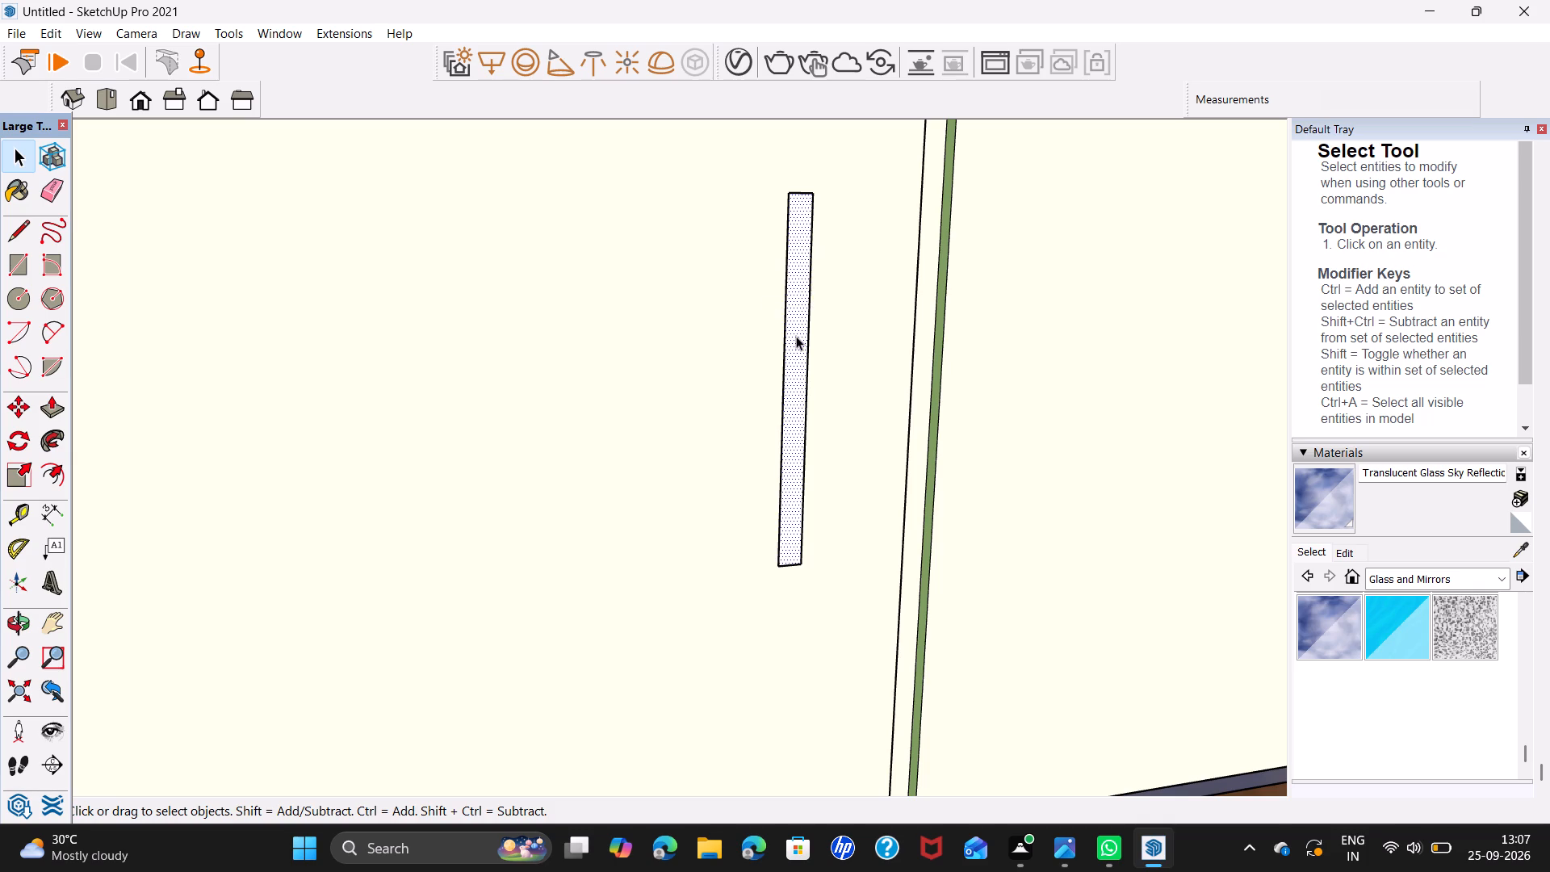
key(p)
click(796, 336)
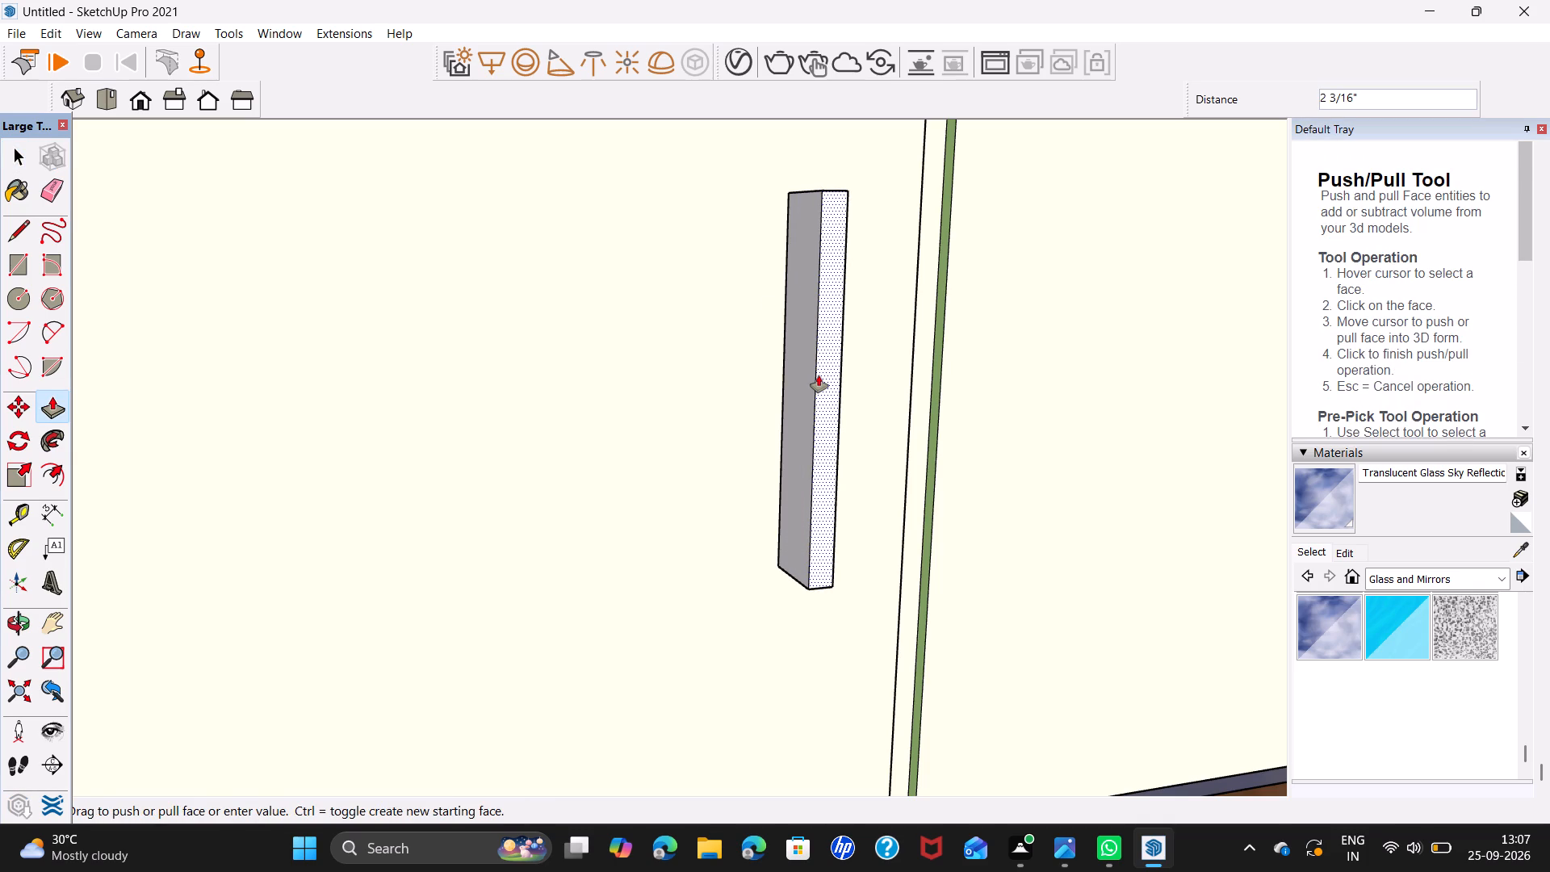
key(2)
key(Return)
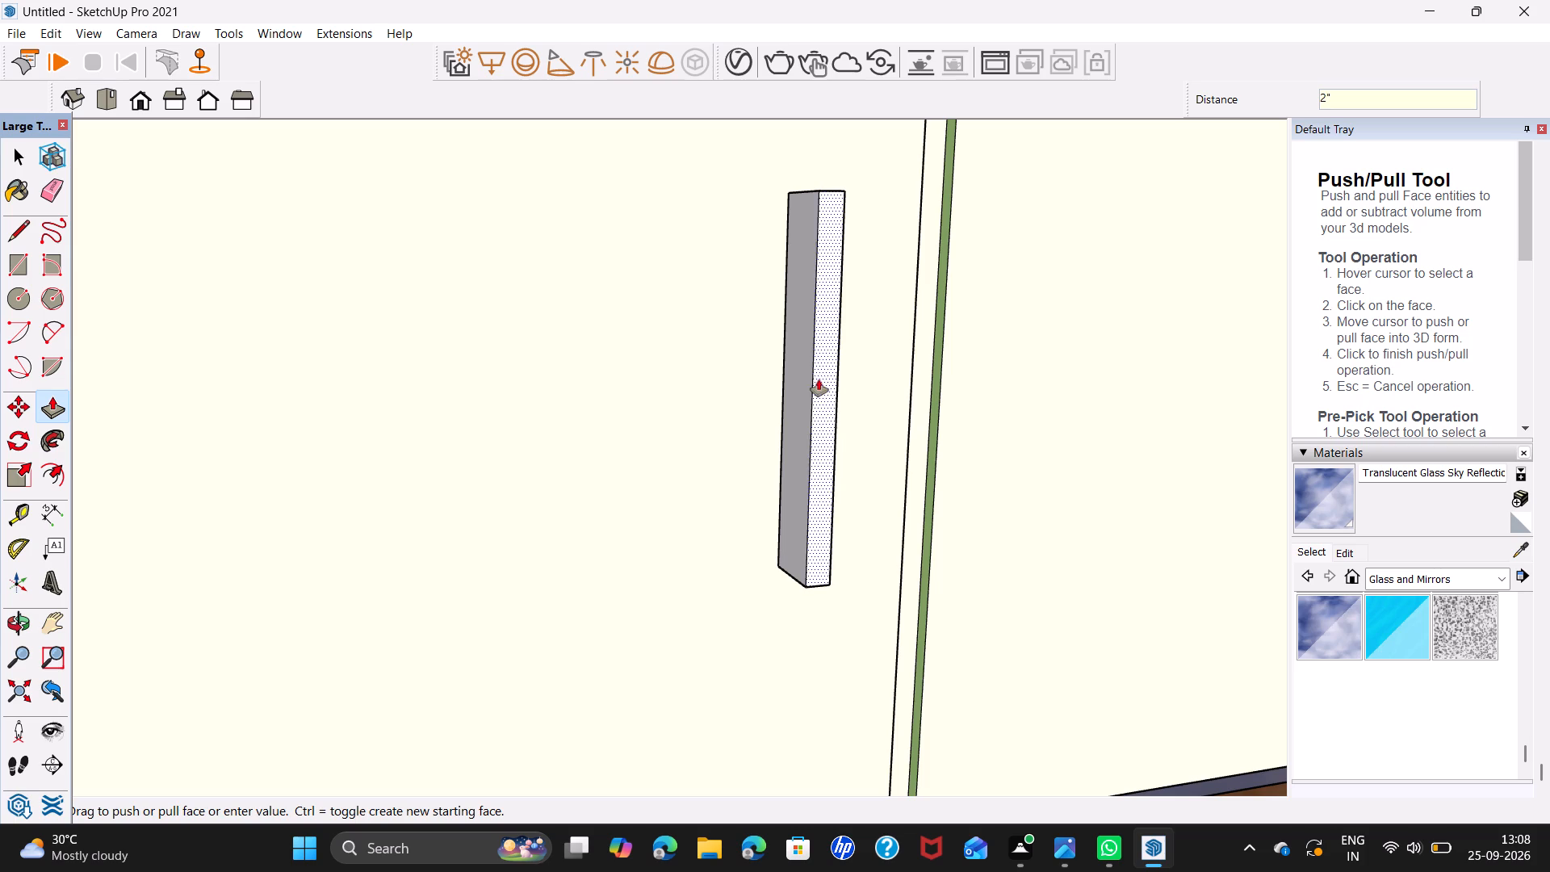
middle_drag(795, 420, 931, 434)
key(space)
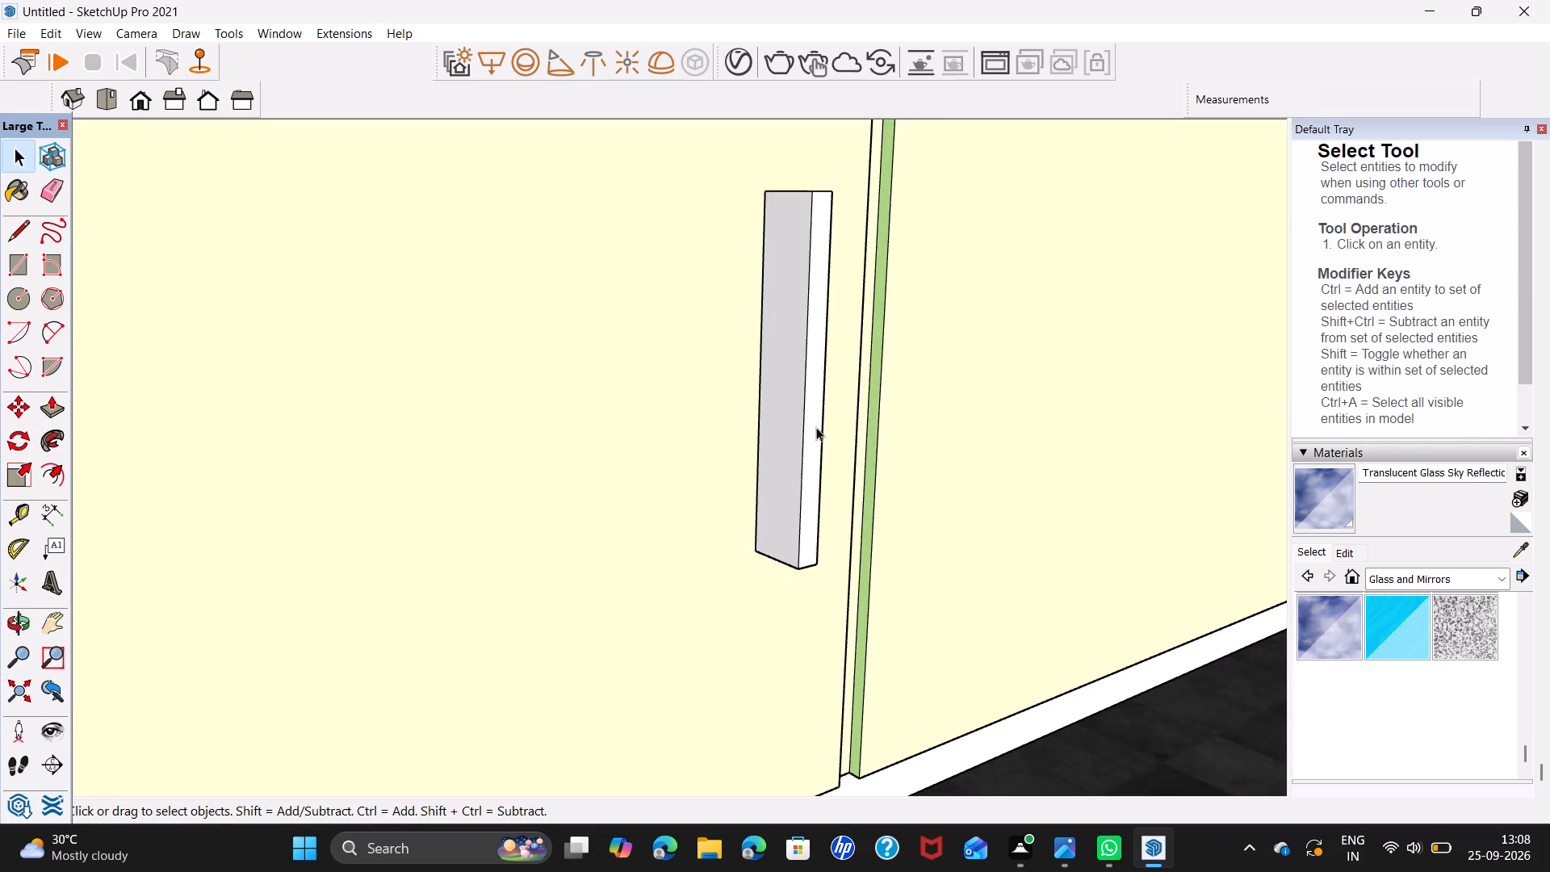
Offset the outline of the handle's 2" deep long side face inward by about 1/2".
middle_drag(798, 417, 899, 420)
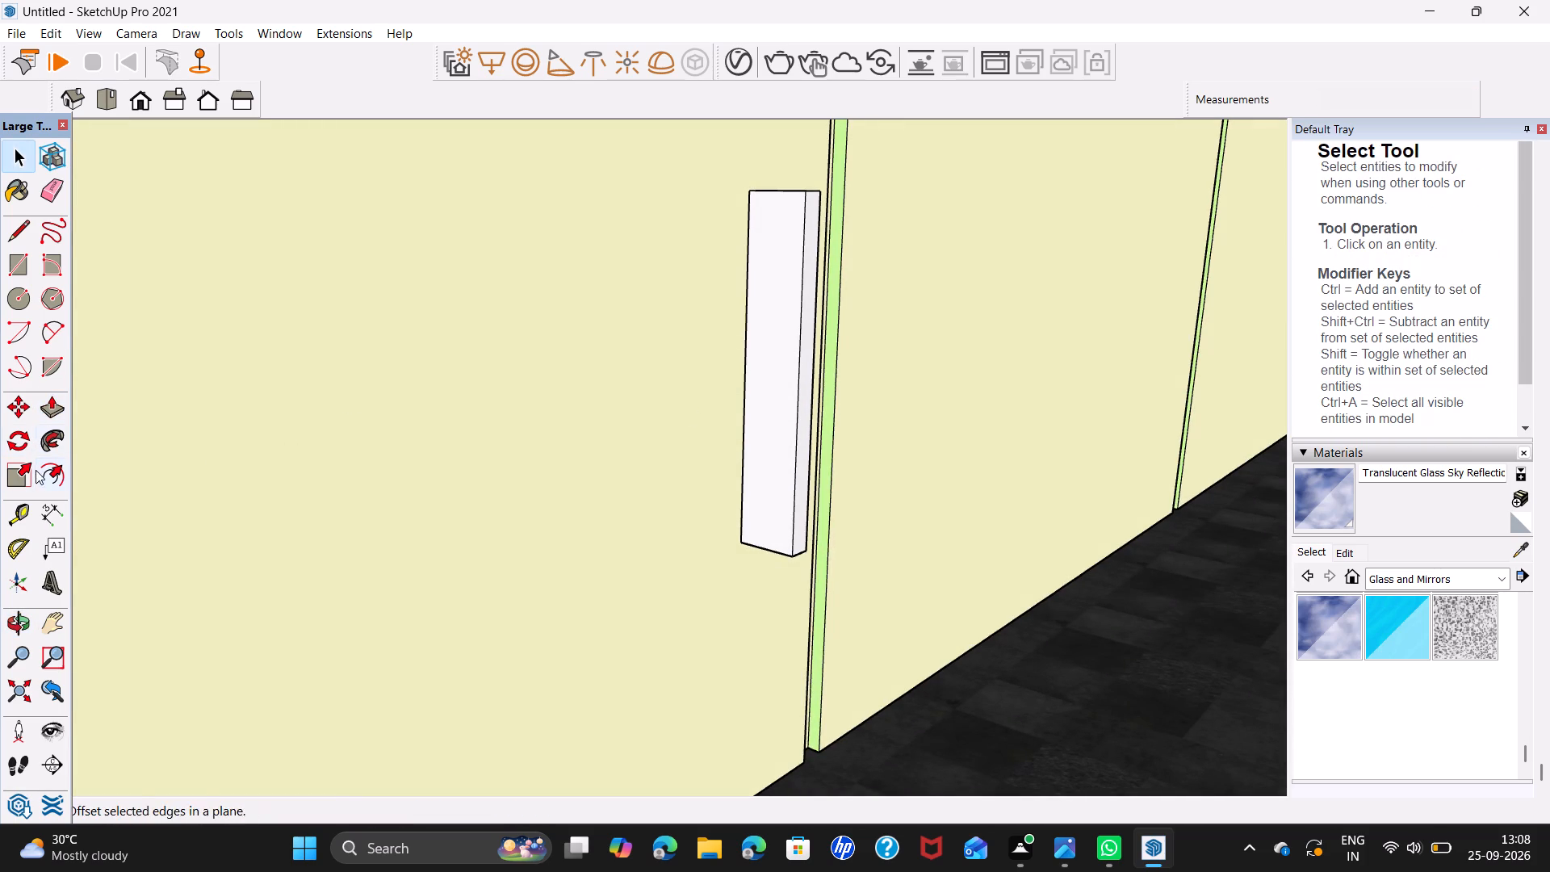
click(50, 477)
click(744, 370)
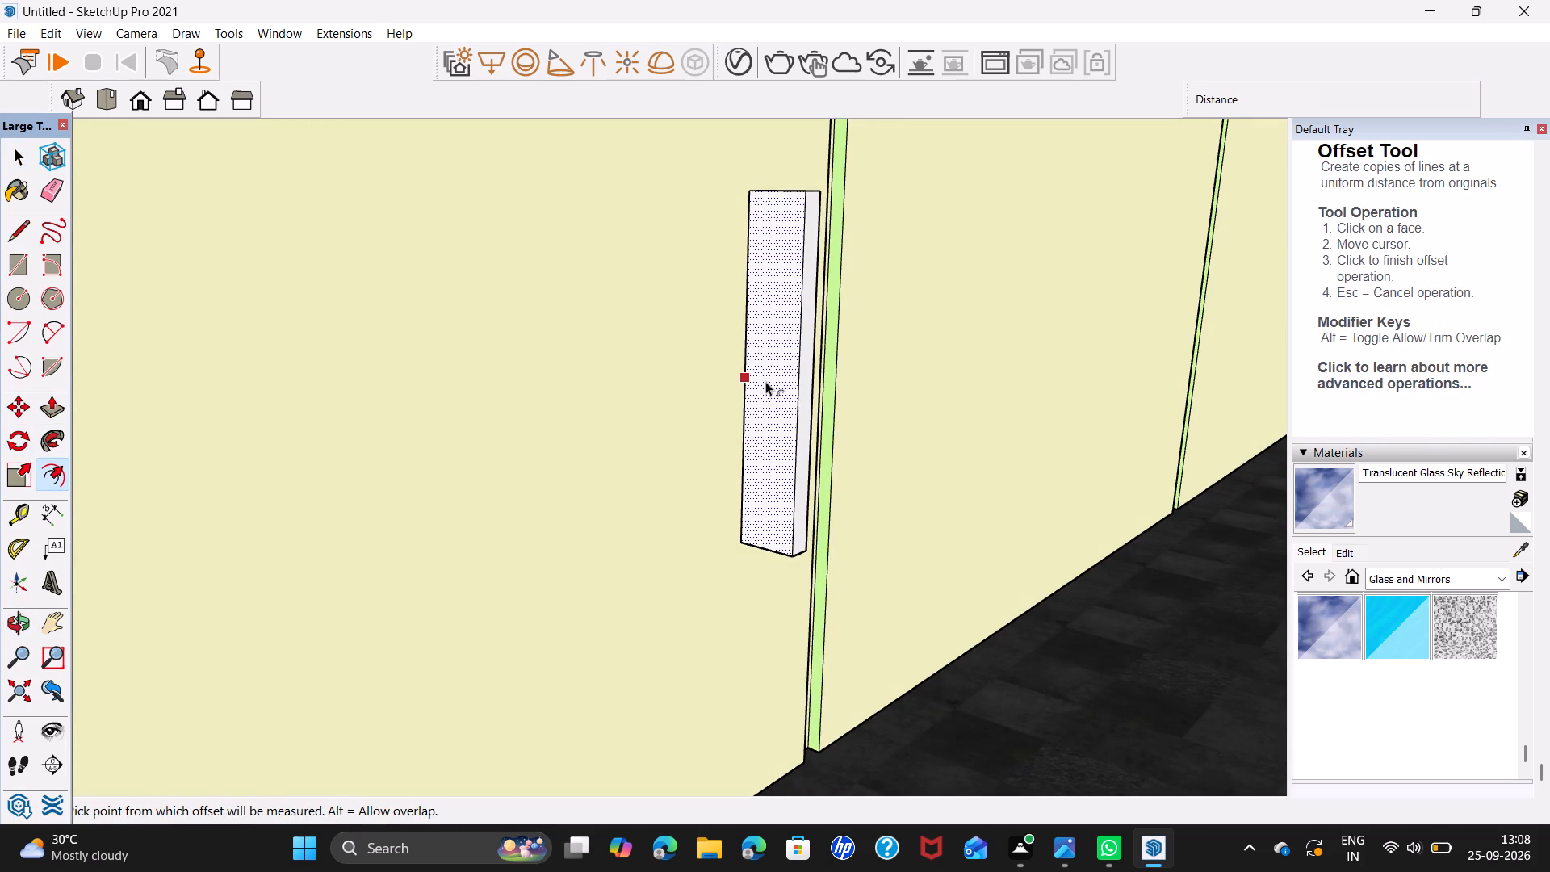
click(765, 396)
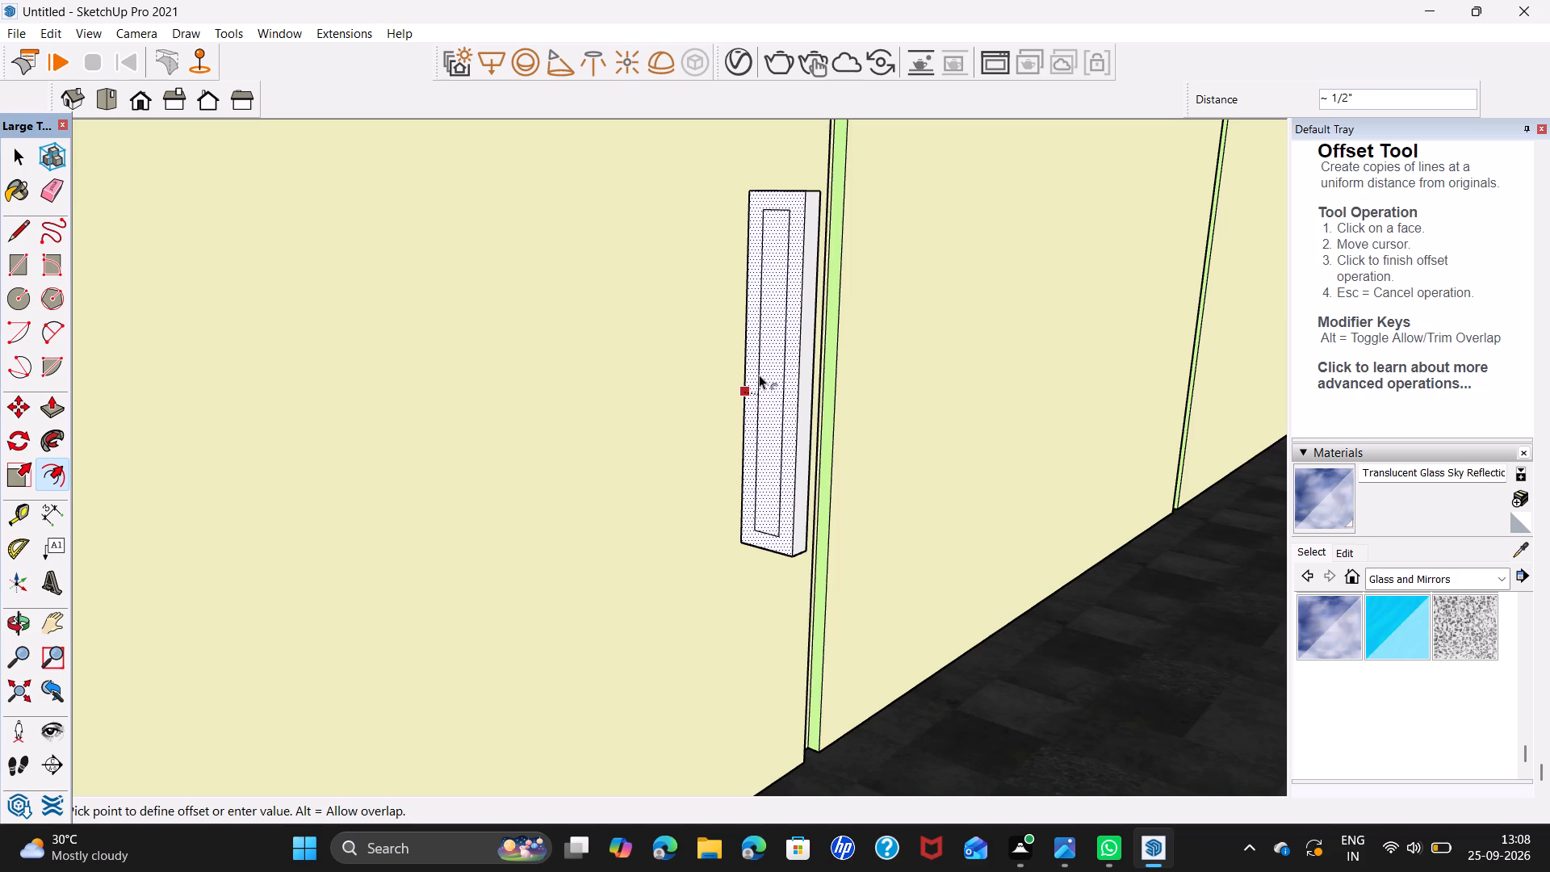
click(757, 371)
key(space)
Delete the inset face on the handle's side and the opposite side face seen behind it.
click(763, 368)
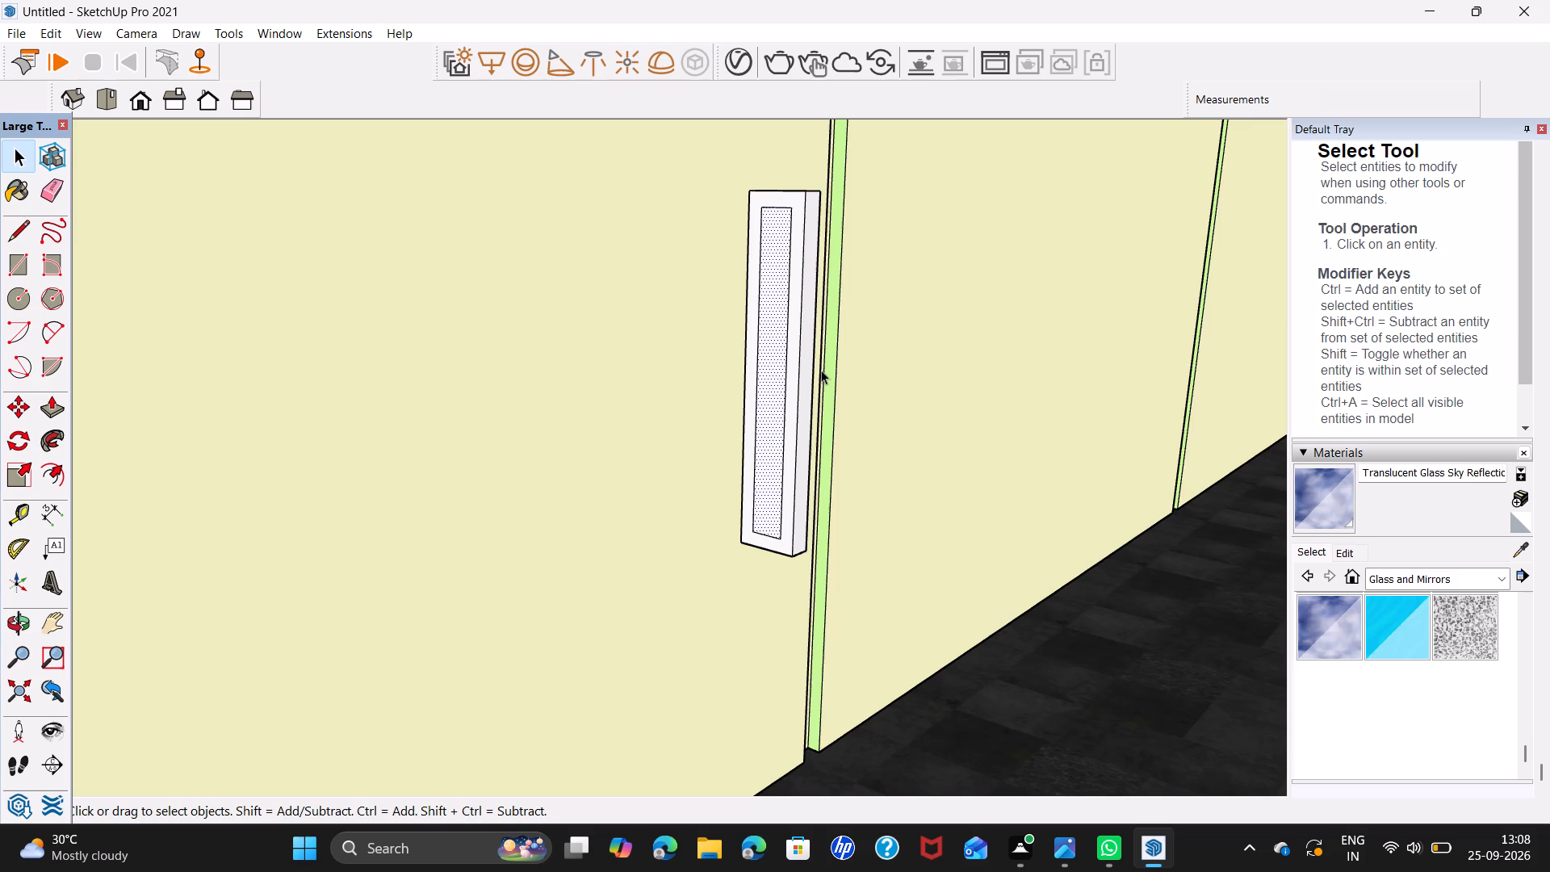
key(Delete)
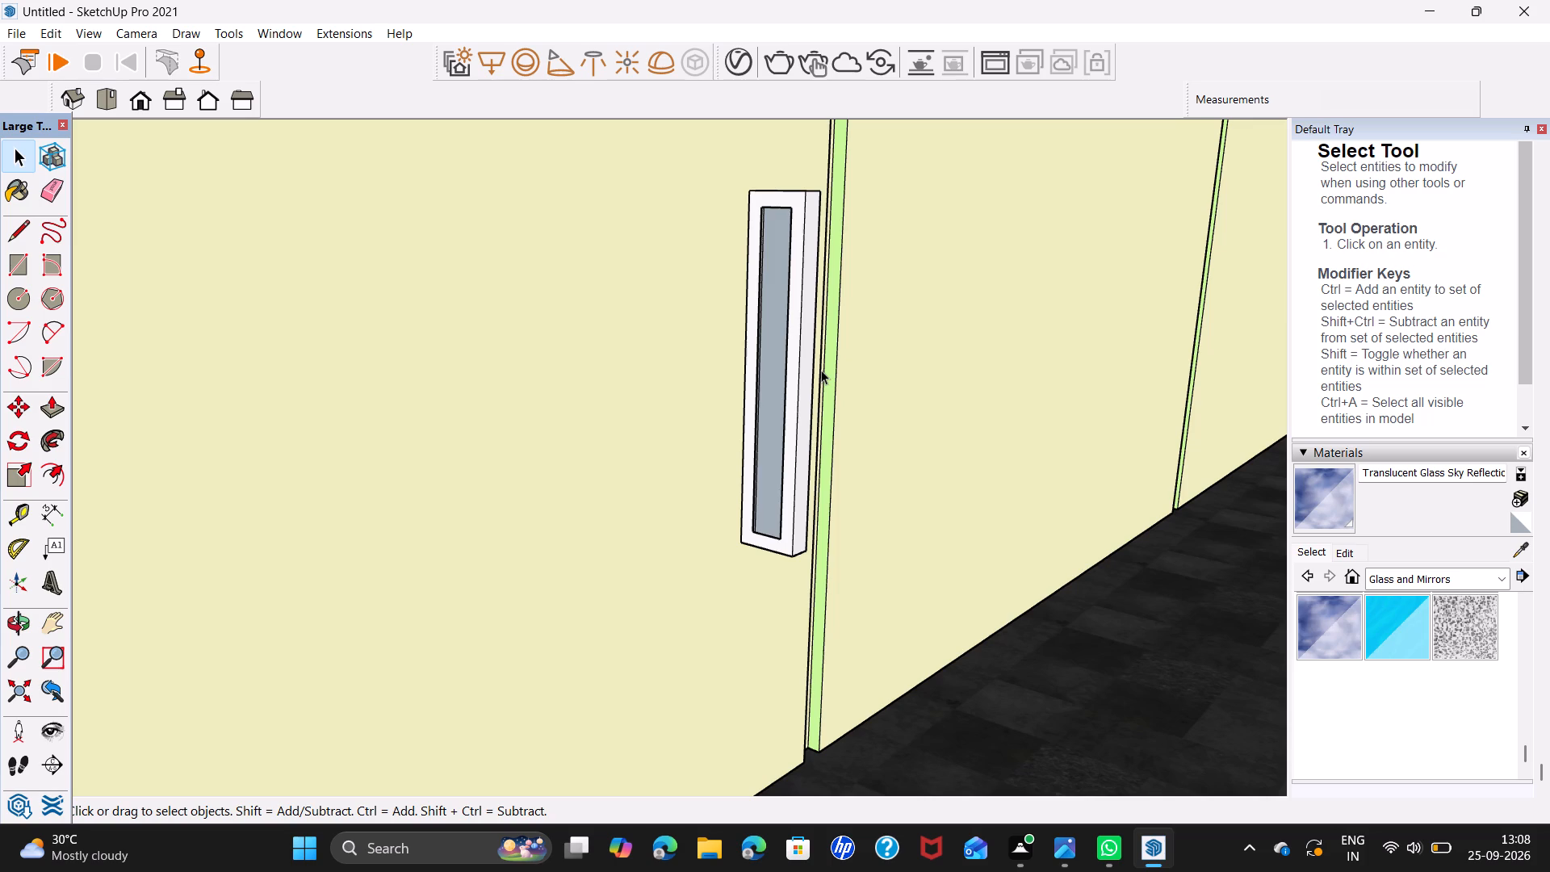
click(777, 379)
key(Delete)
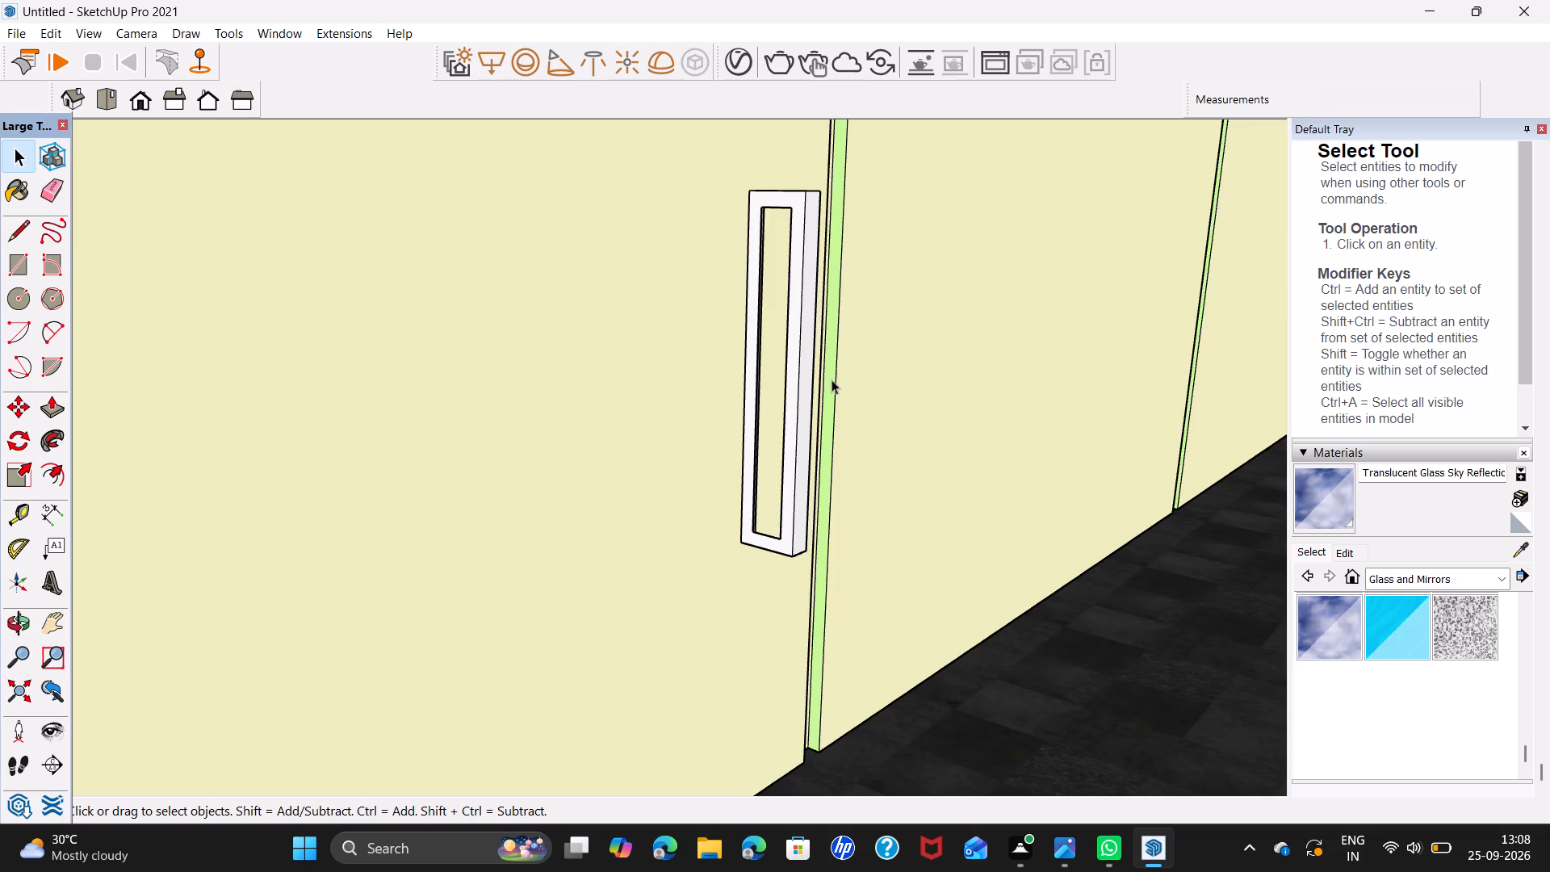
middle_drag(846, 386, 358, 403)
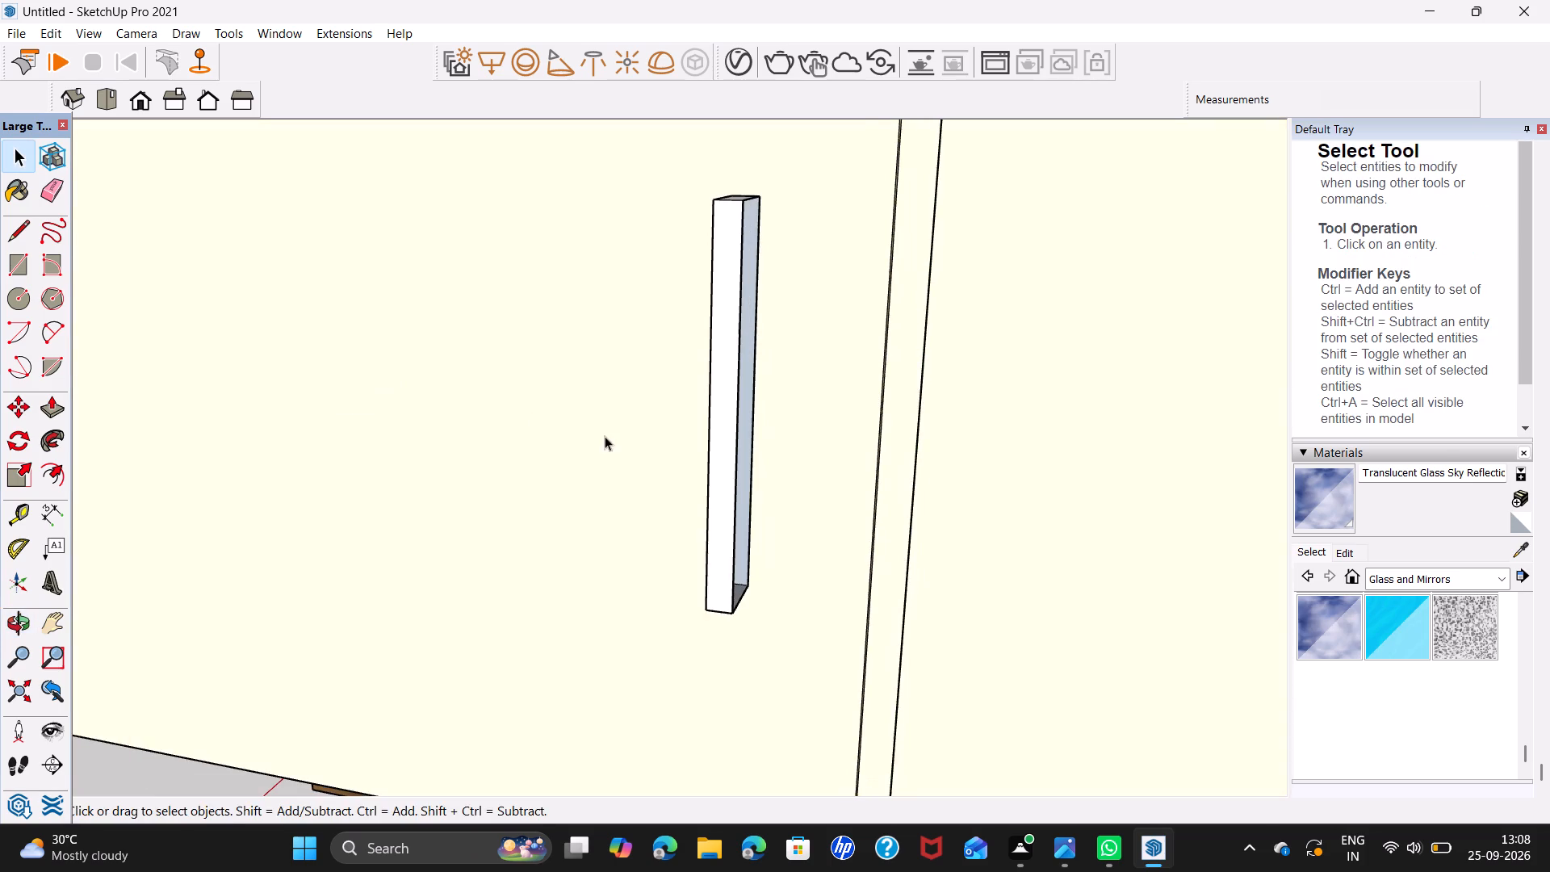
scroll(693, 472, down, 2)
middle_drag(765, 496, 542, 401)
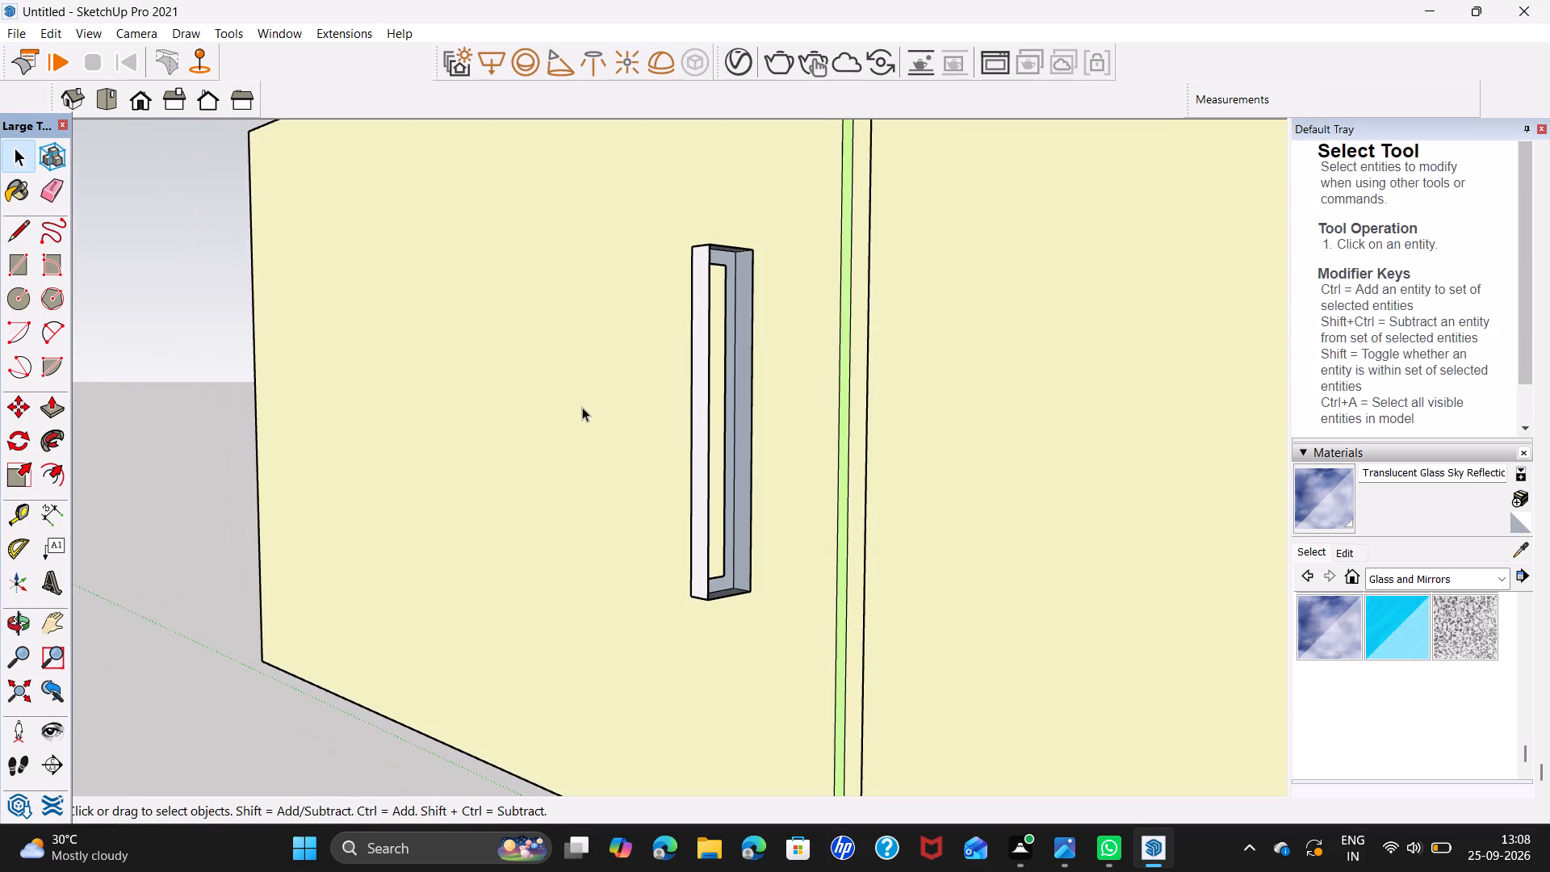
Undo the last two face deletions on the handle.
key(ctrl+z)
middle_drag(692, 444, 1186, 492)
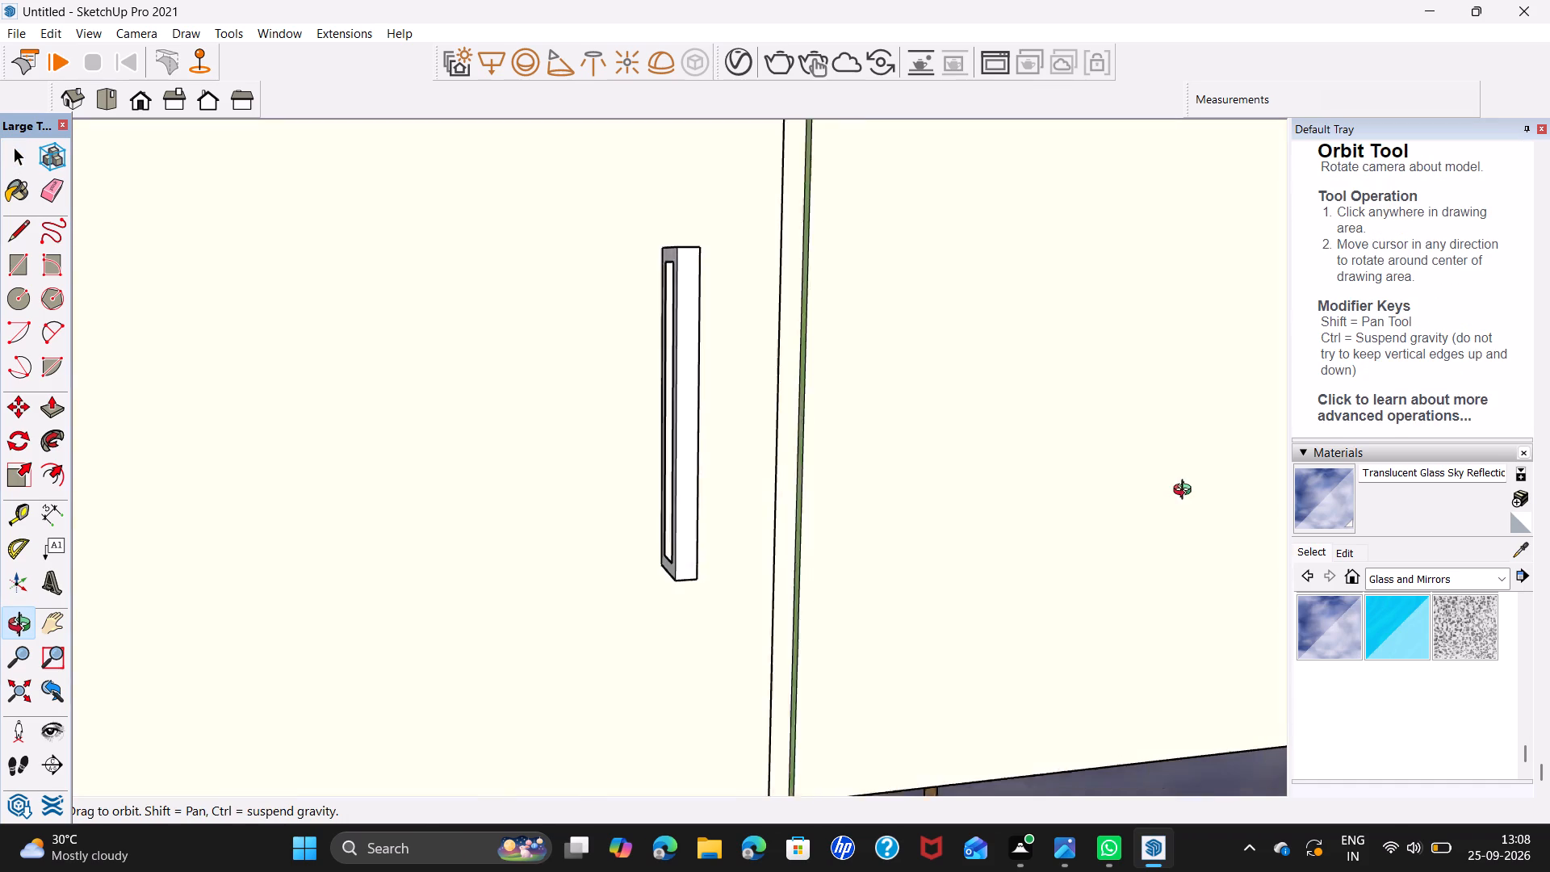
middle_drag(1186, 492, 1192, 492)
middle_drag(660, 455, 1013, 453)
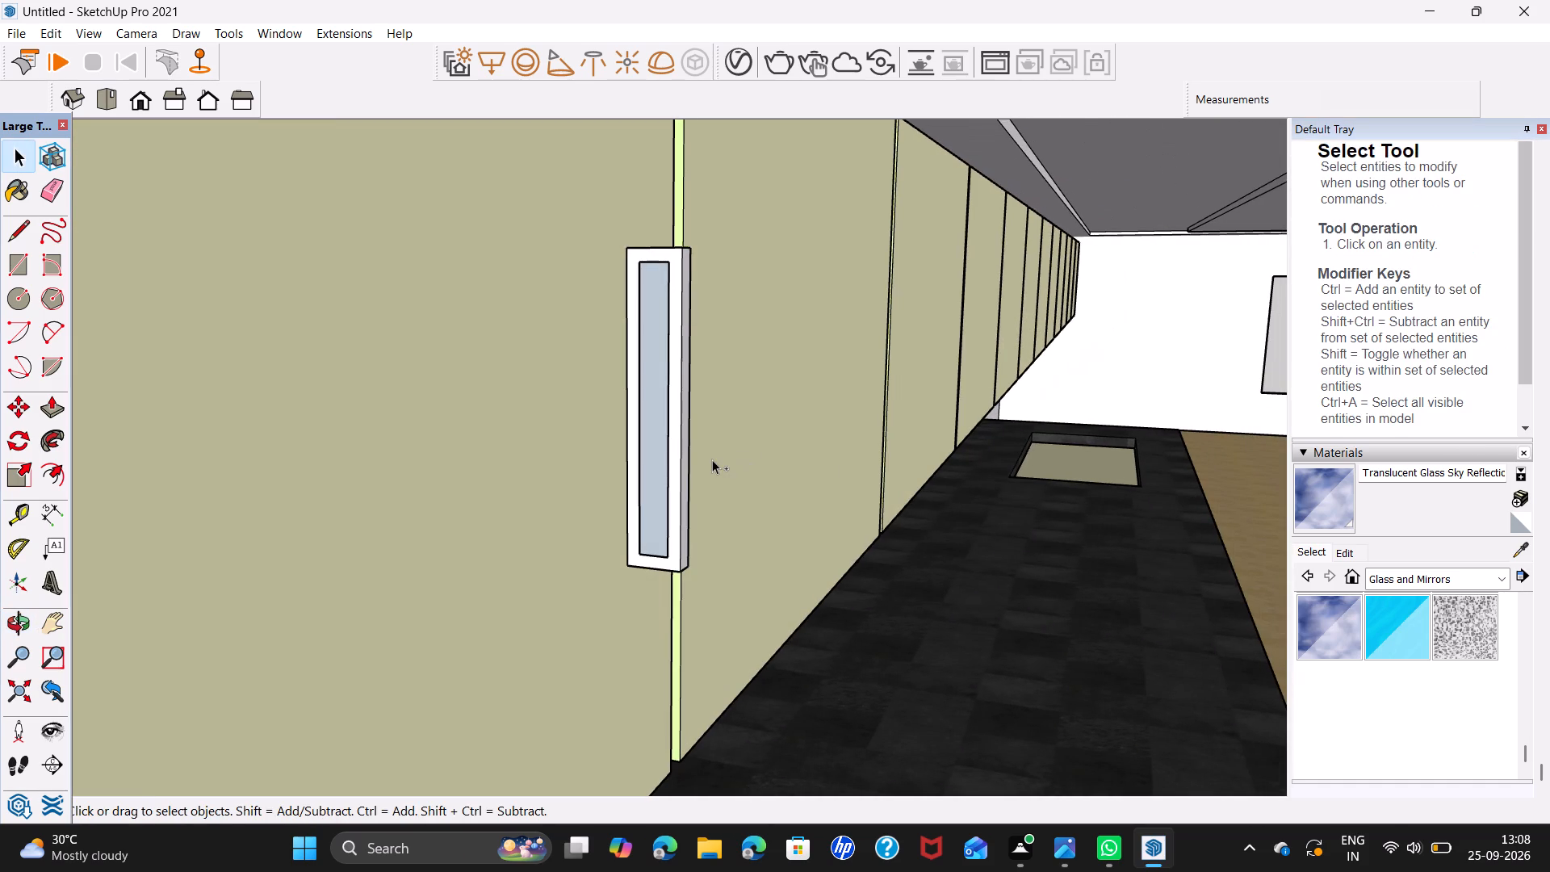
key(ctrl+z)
Push the inset side face about 3/4" through the handle's full thickness to cut an open slot.
key(p)
click(650, 450)
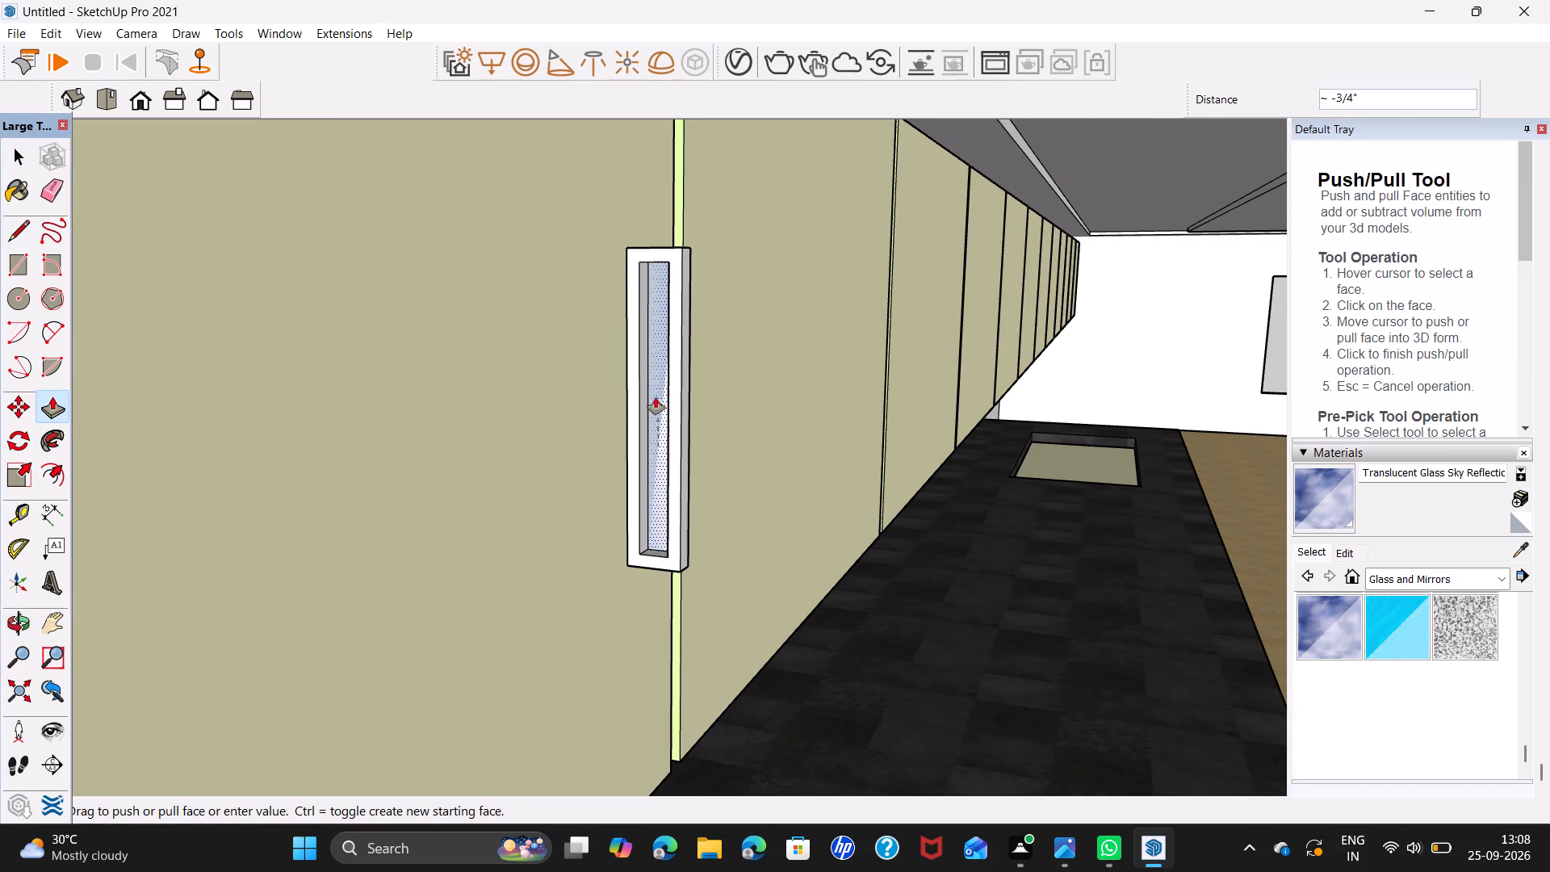
click(656, 390)
key(space)
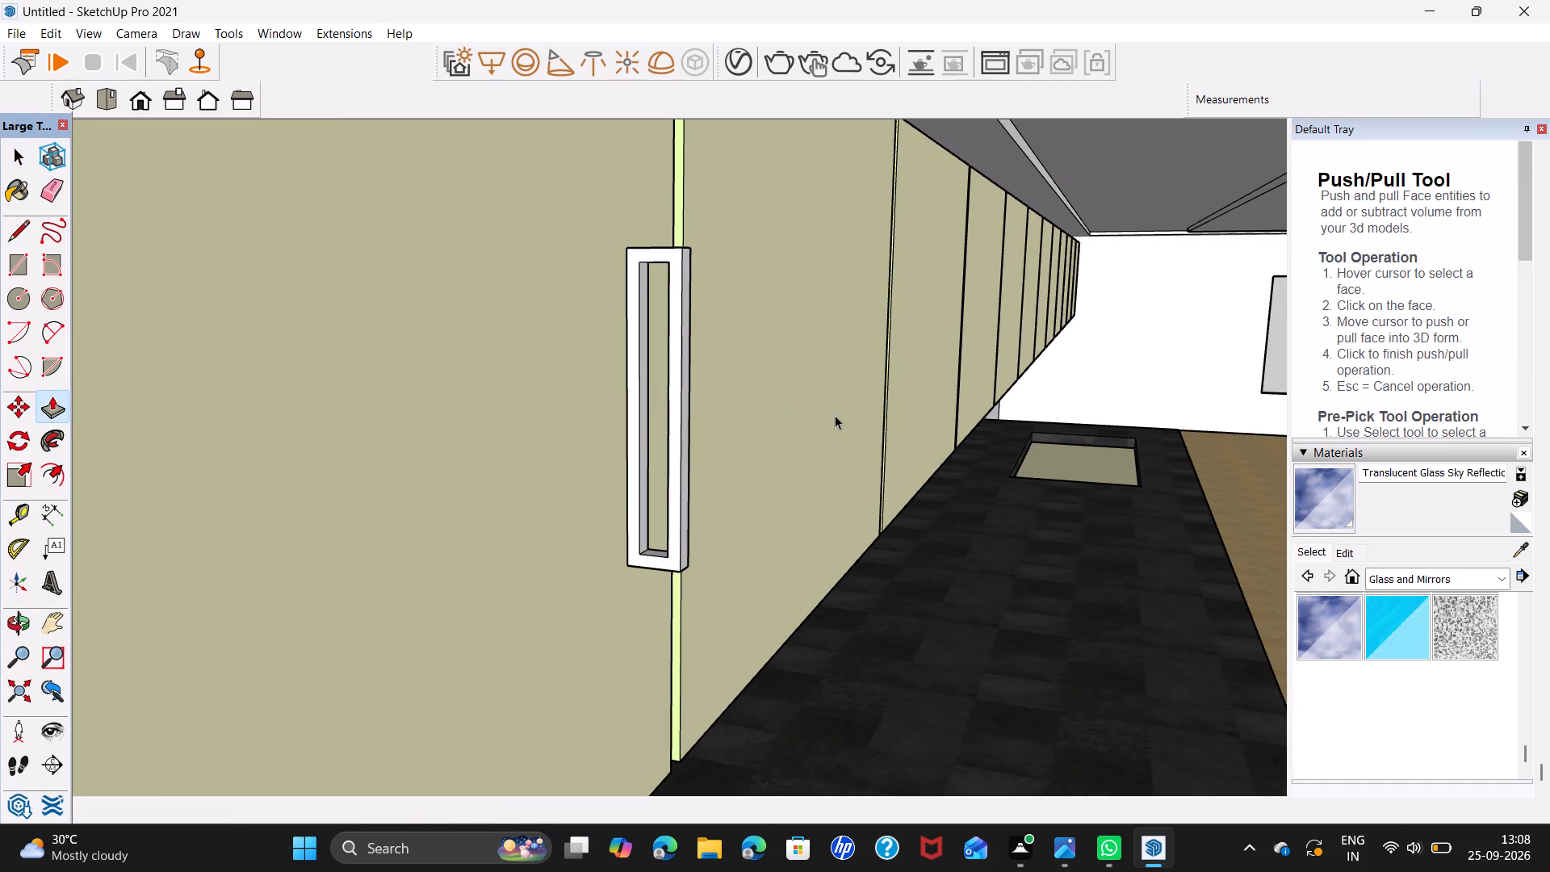
Select all the connected geometry of the slotted handle and make it a group.
middle_drag(836, 417, 581, 423)
scroll(585, 421, down, 13)
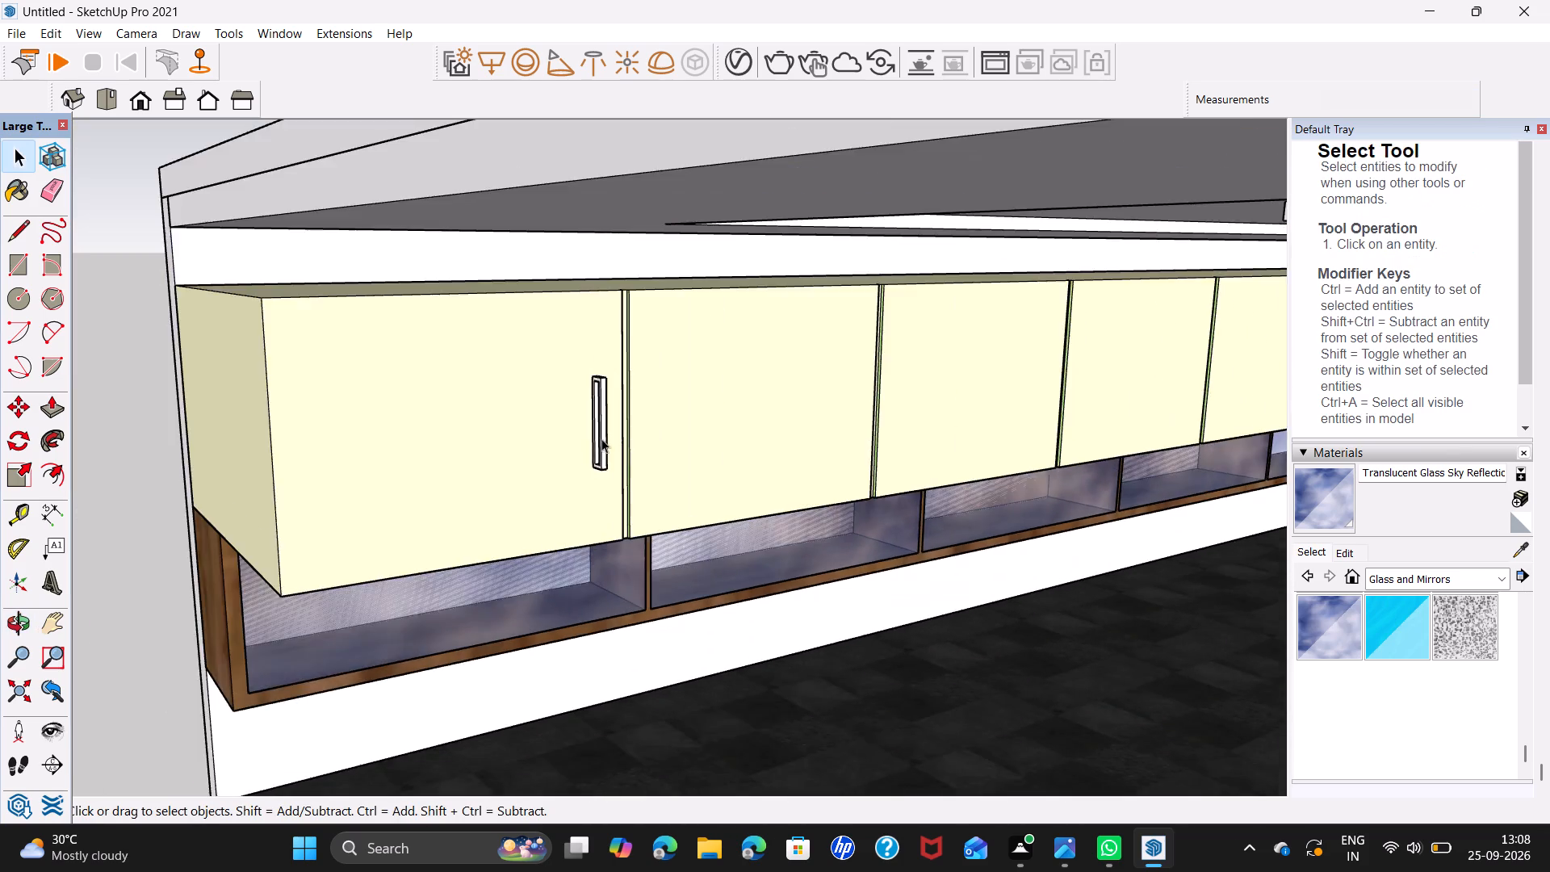
scroll(601, 438, down, 4)
middle_drag(714, 527, 693, 442)
scroll(572, 404, up, 10)
triple_click(627, 434)
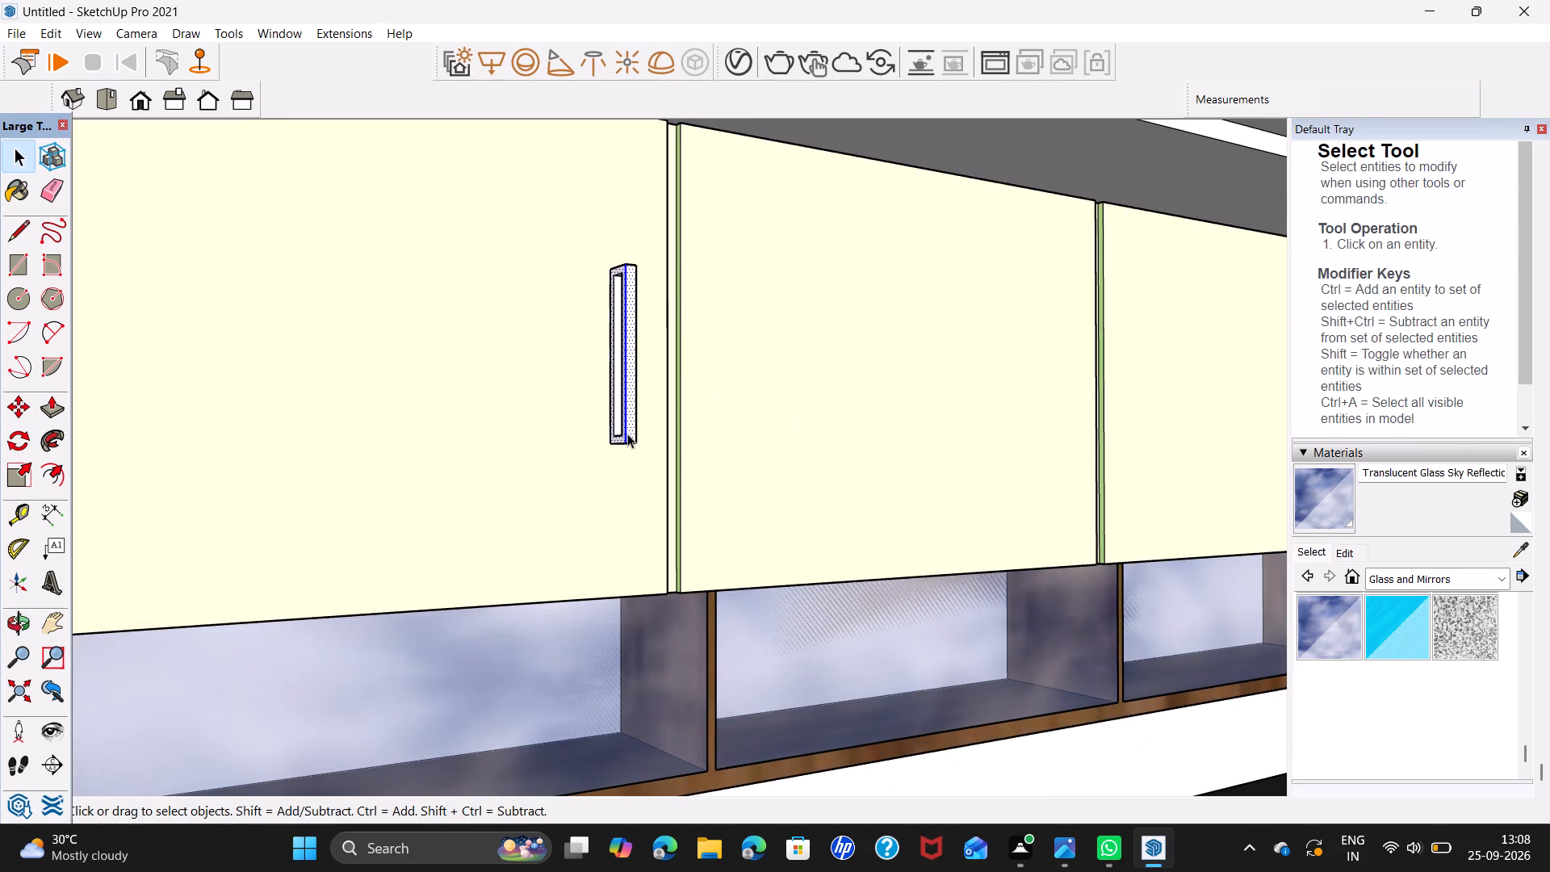
right_click(627, 434)
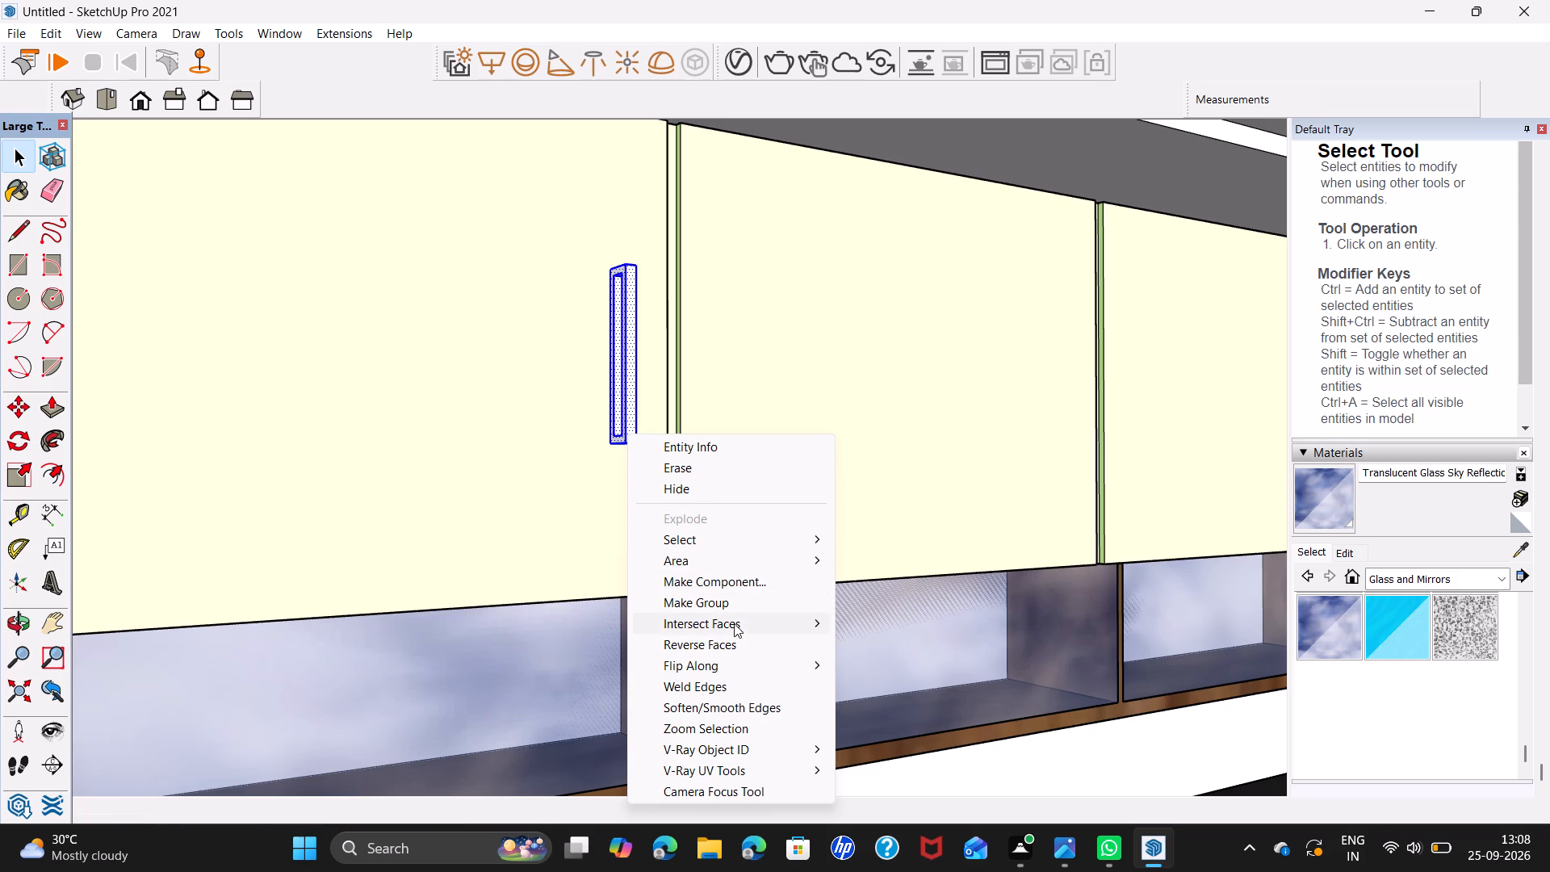
click(749, 601)
Paint the handle group with Metal Seamed from the Metal materials collection.
scroll(631, 415, up, 3)
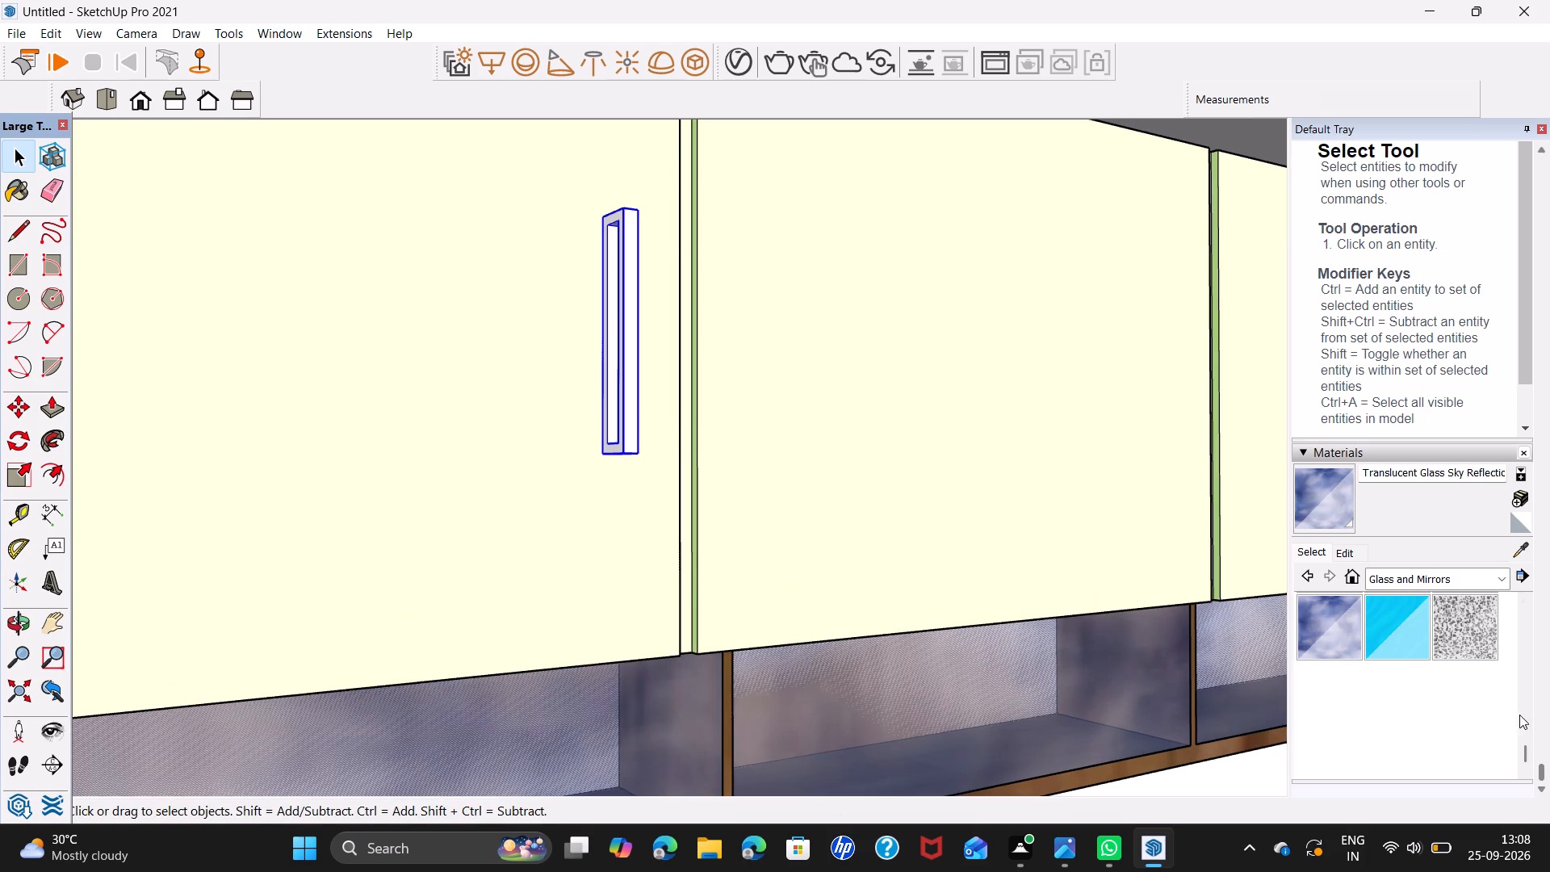
click(1504, 568)
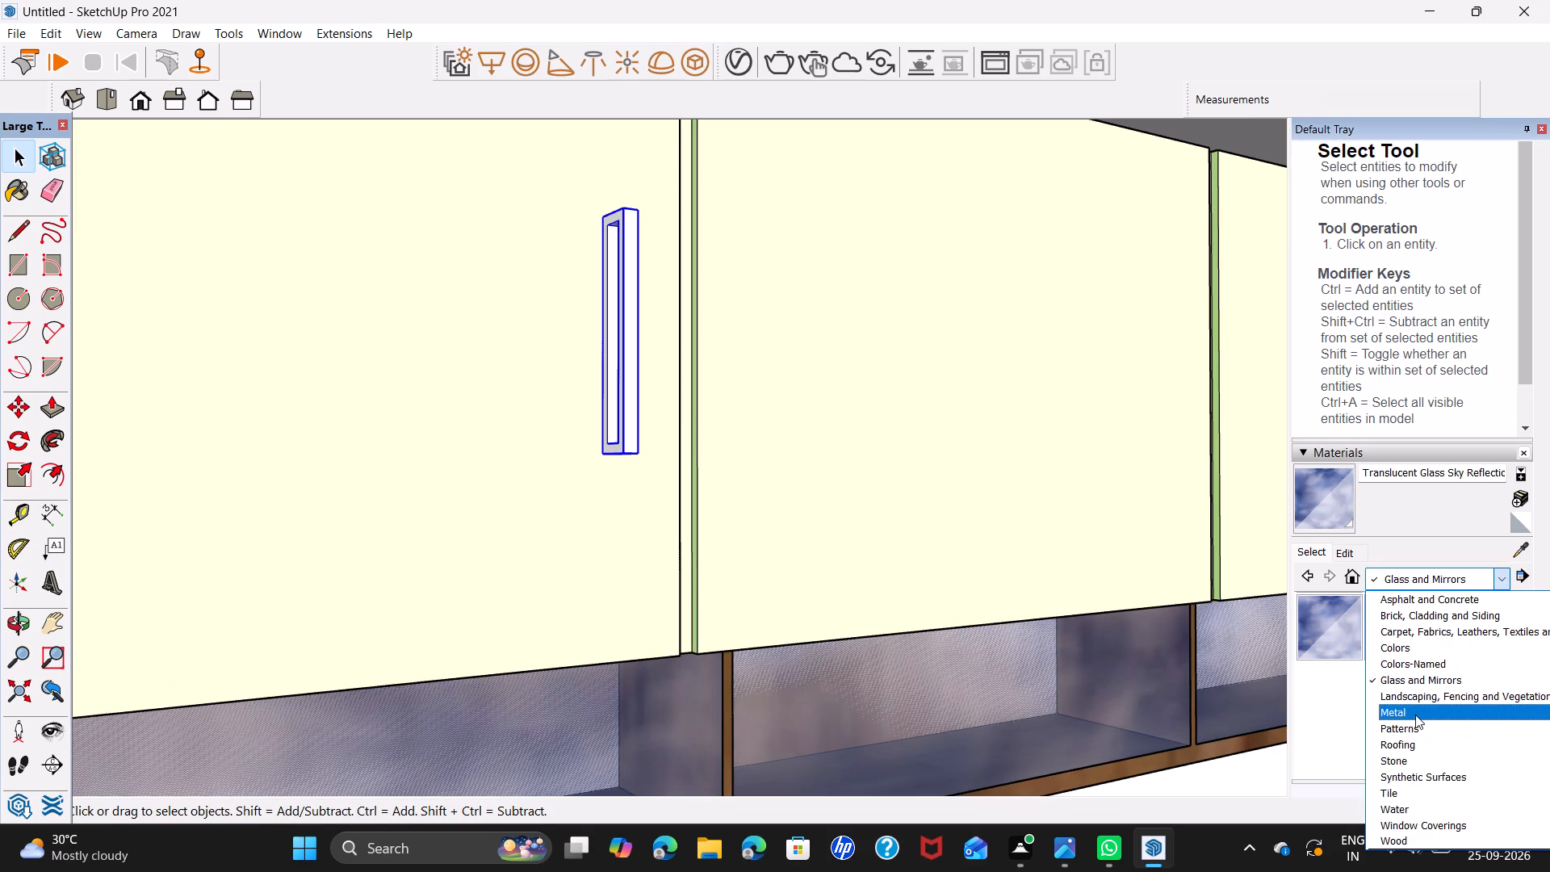
click(1415, 715)
scroll(1367, 667, up, 1)
scroll(1367, 667, down, 2)
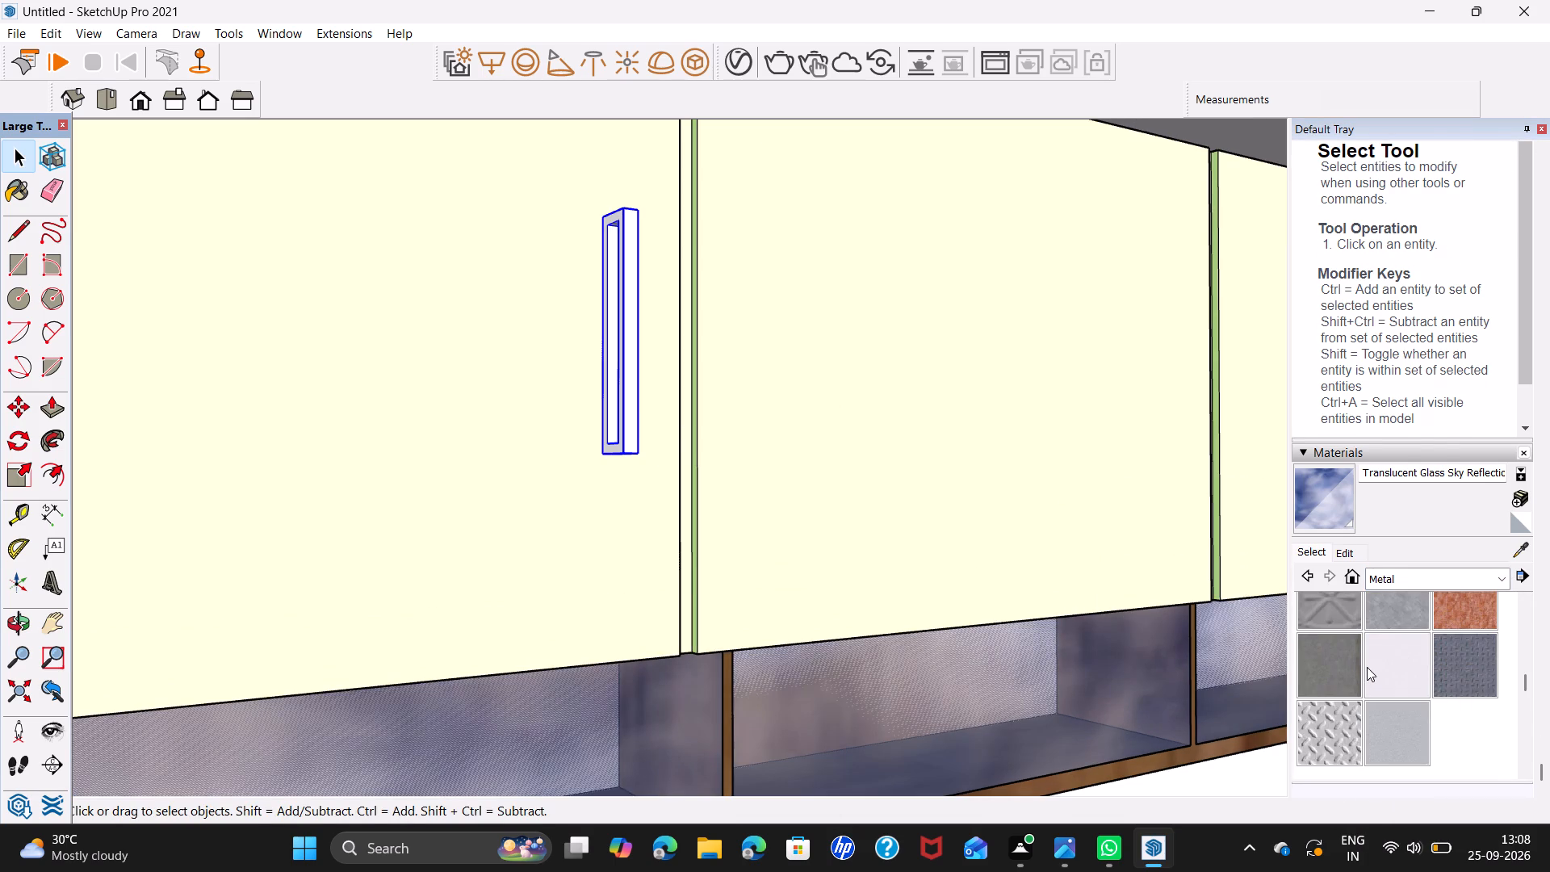
scroll(1367, 667, down, 3)
scroll(1367, 667, up, 3)
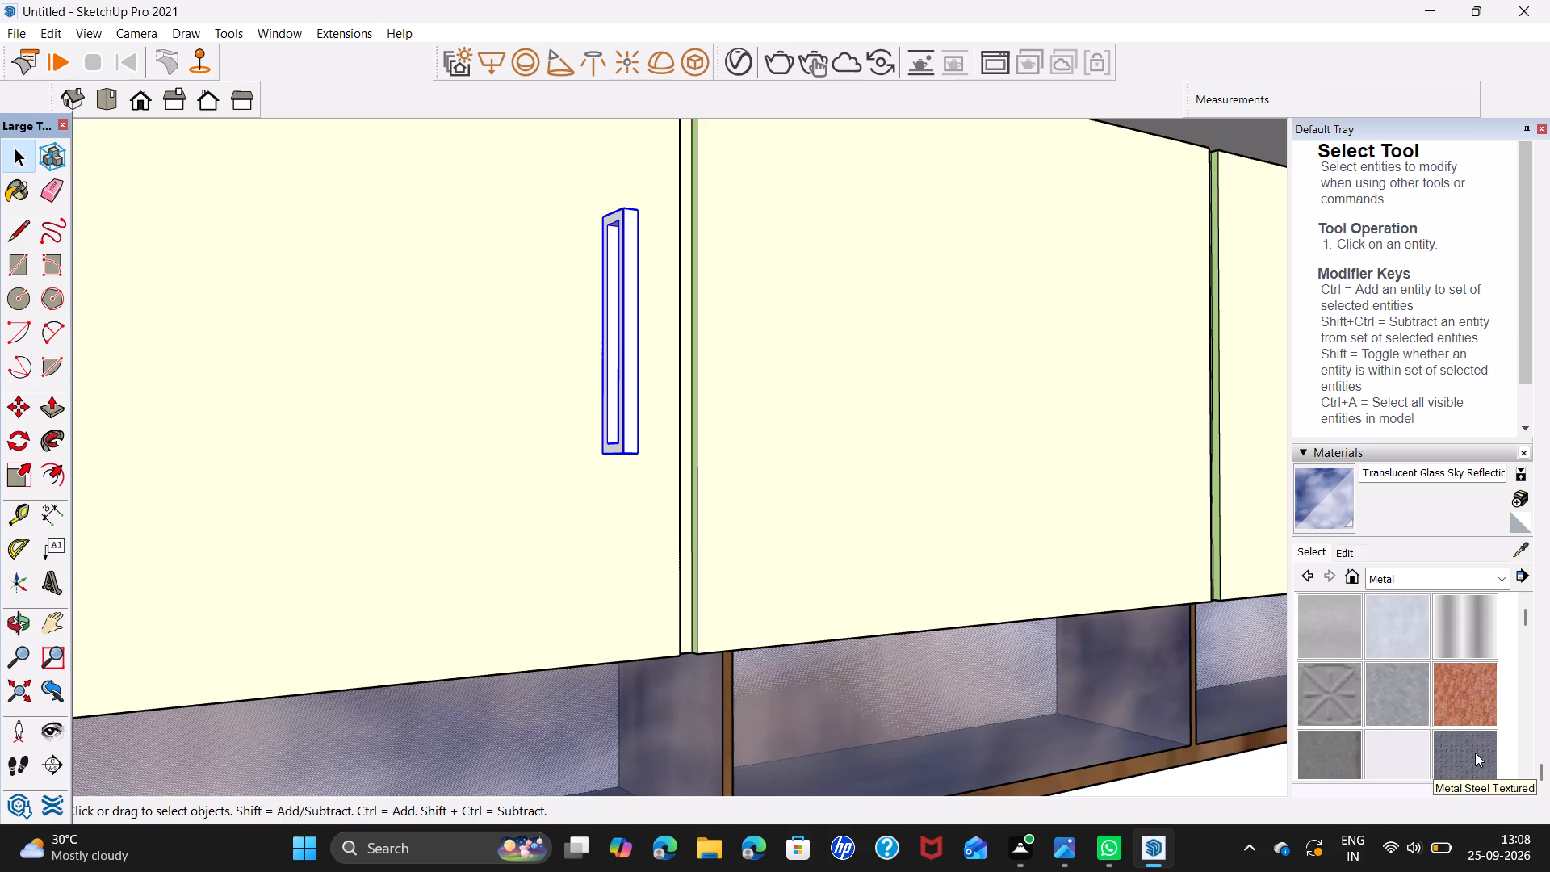
scroll(1475, 753, down, 1)
click(1347, 666)
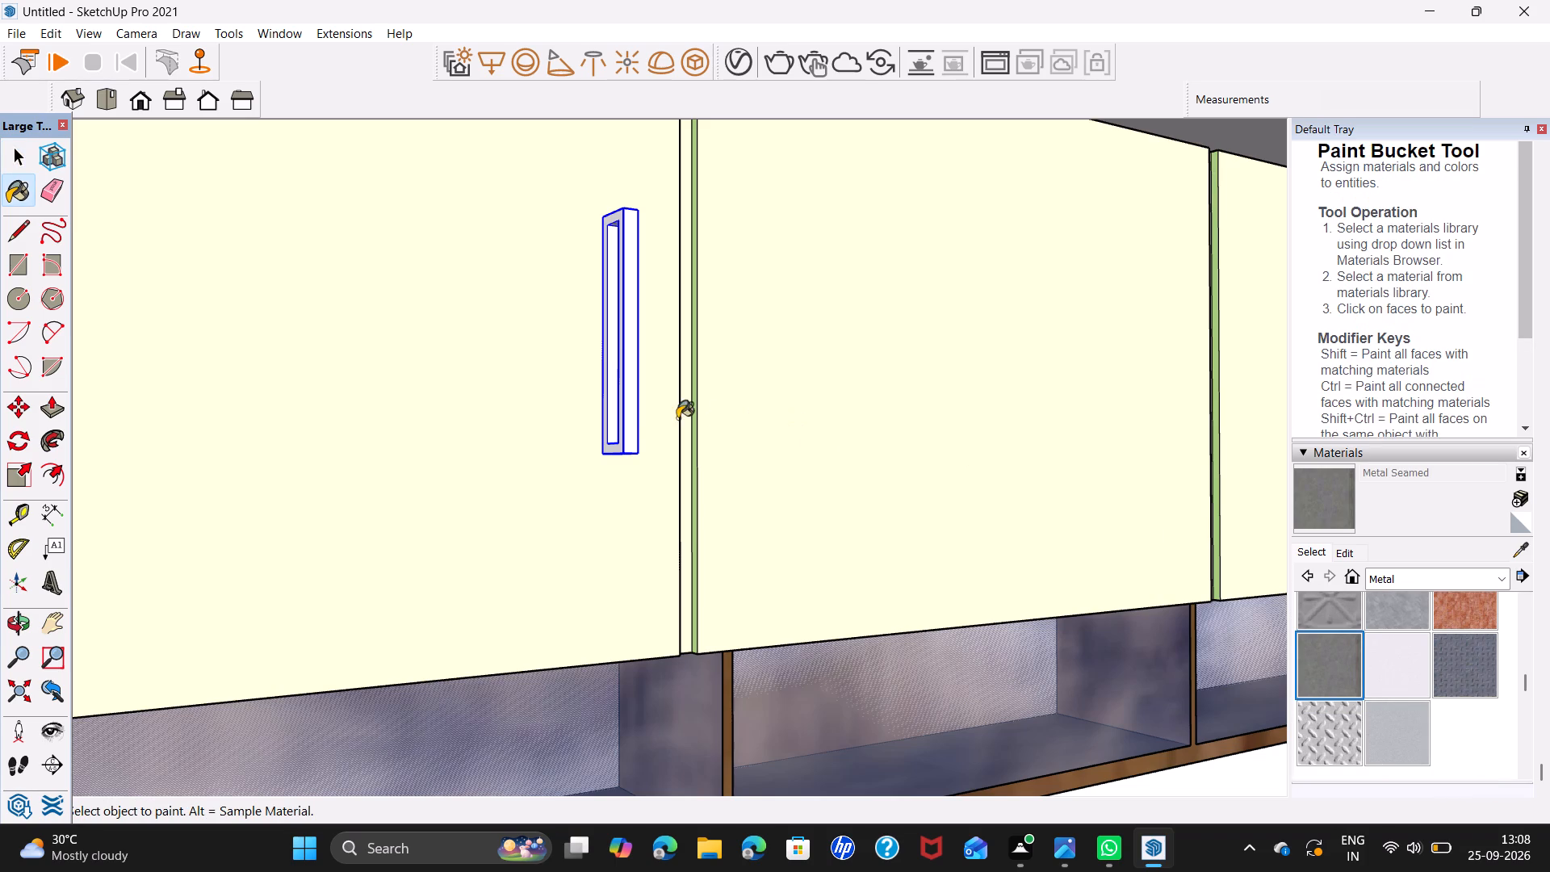
click(626, 430)
key(space)
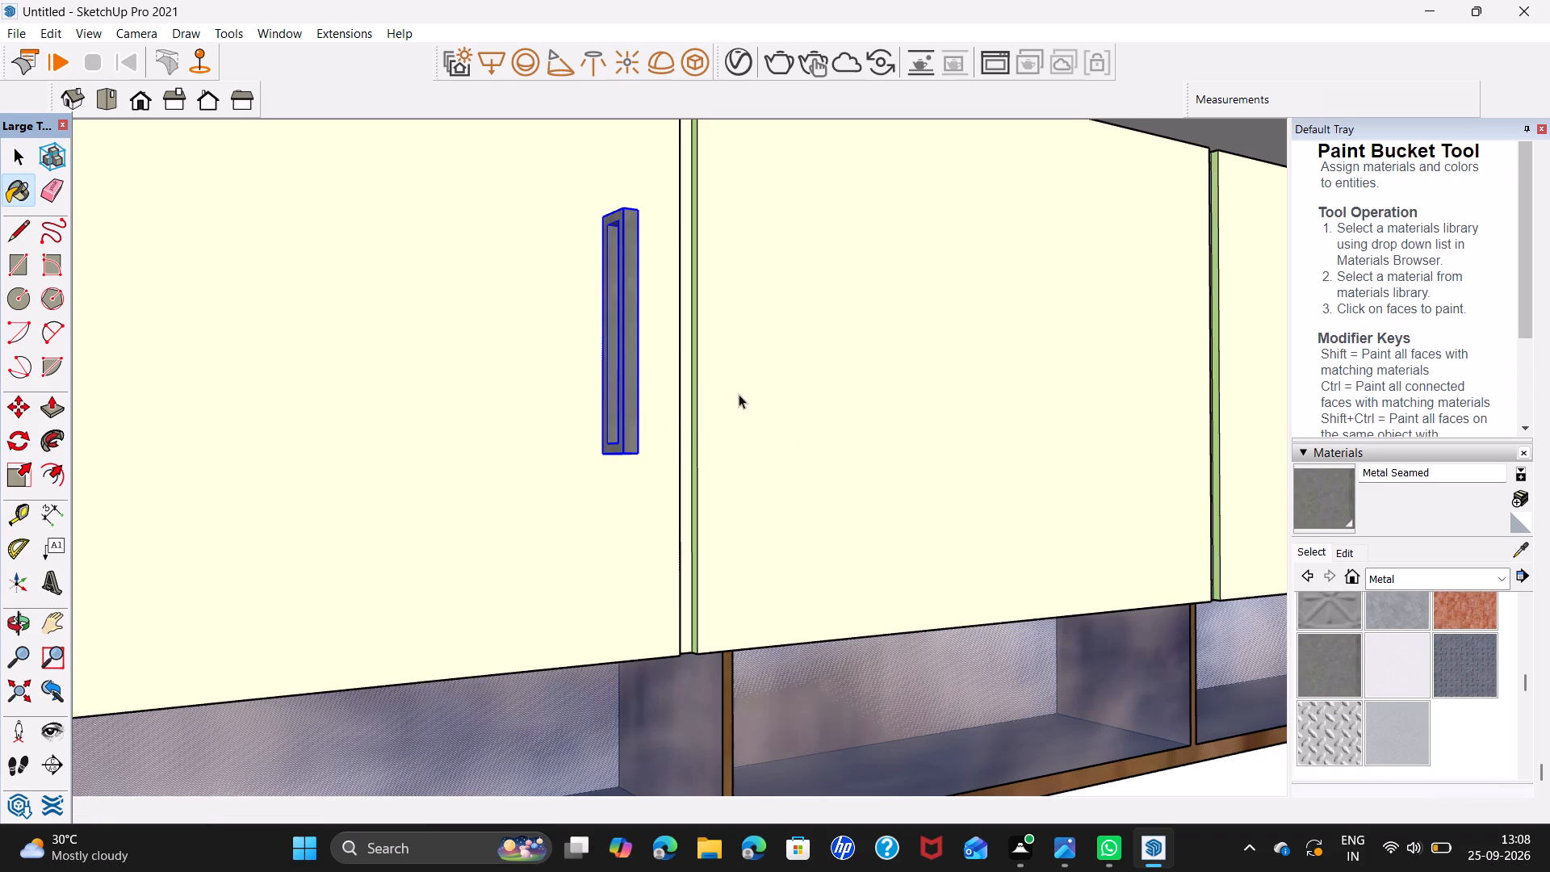
scroll(753, 388, down, 5)
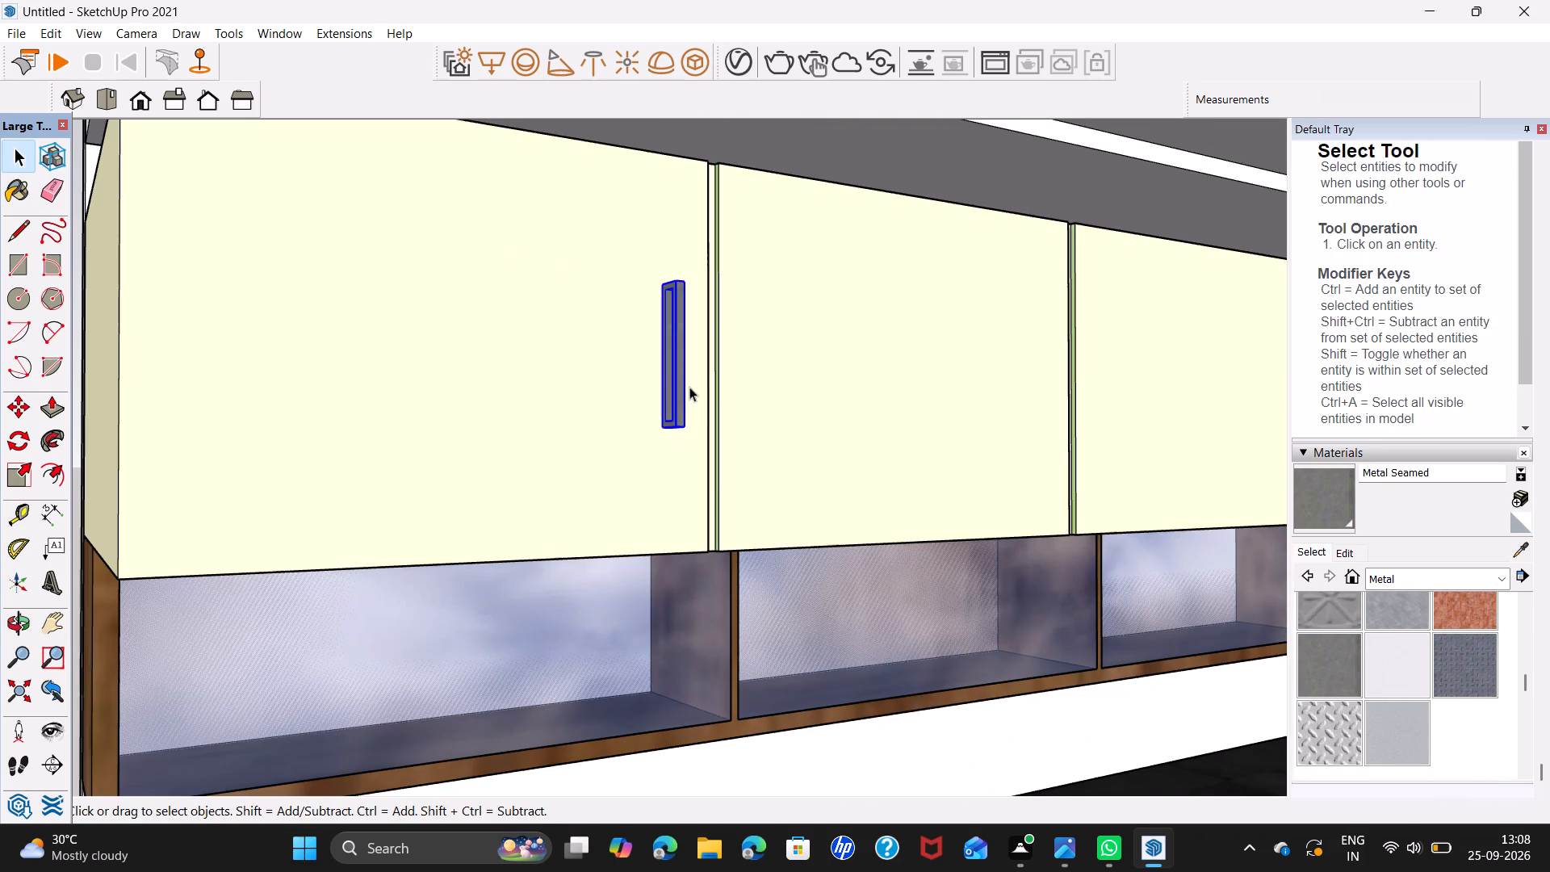
Copy the metal handle along the green axis to the far end of the last upper cabinet door, about 38' 10 15/16" away.
key(m)
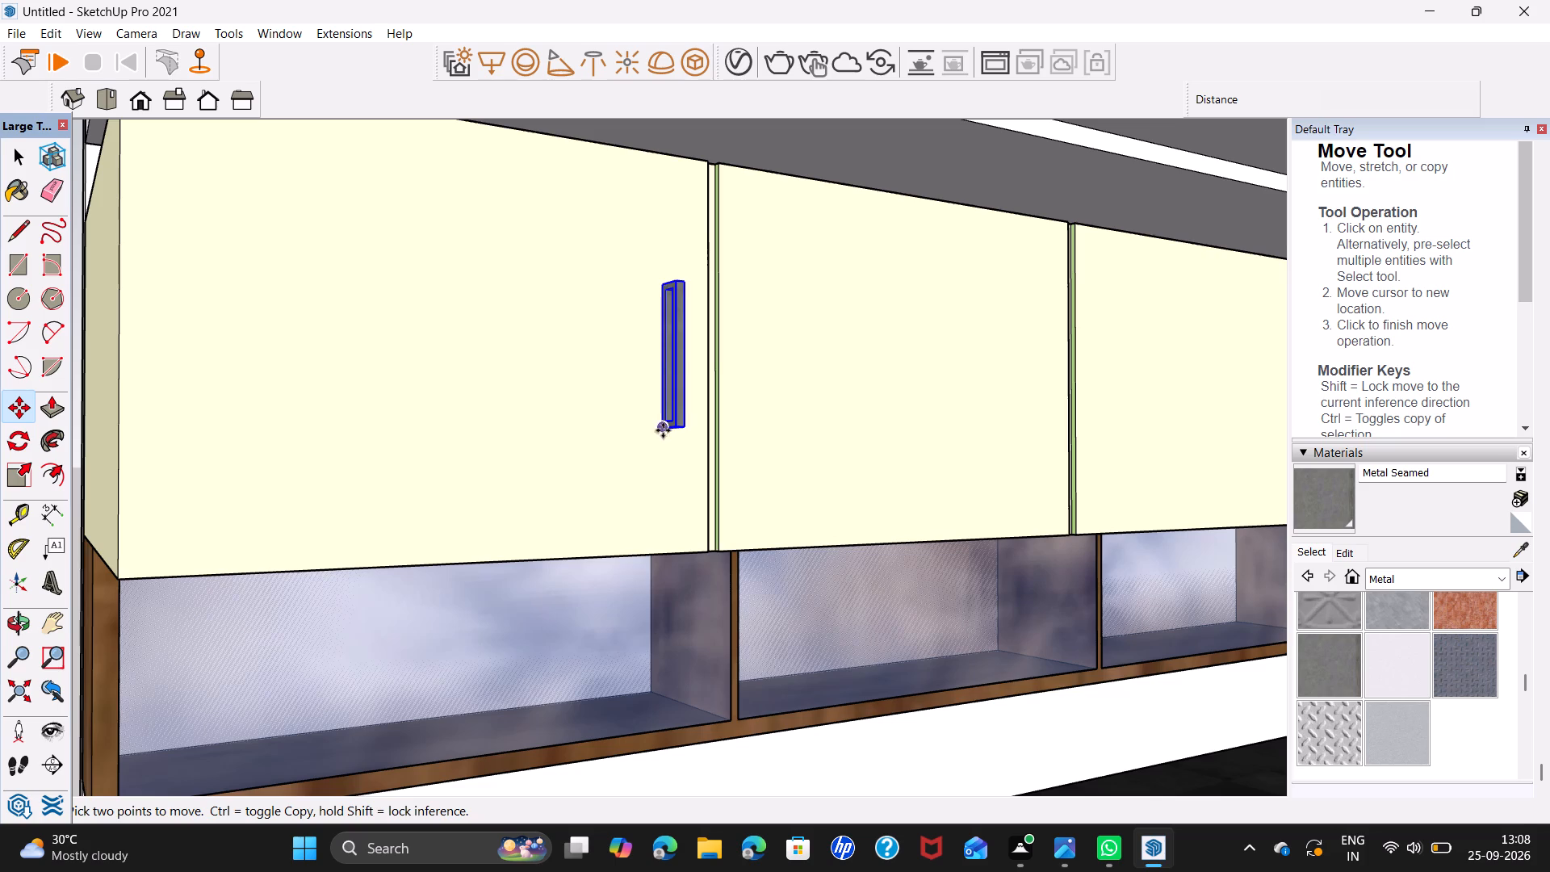
click(661, 425)
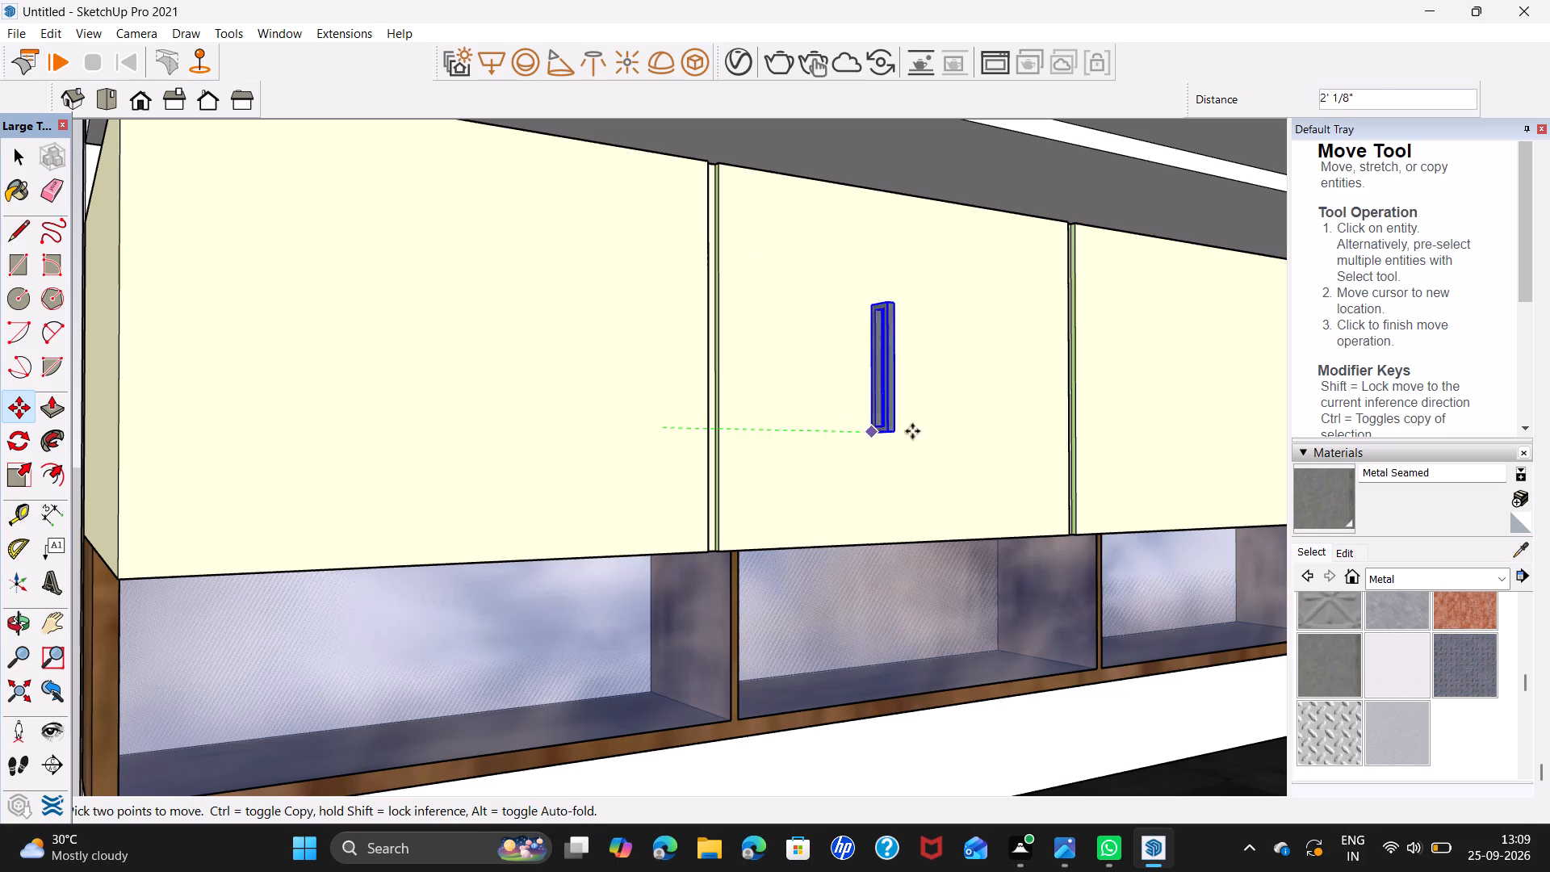
middle_drag(1125, 429, 1043, 419)
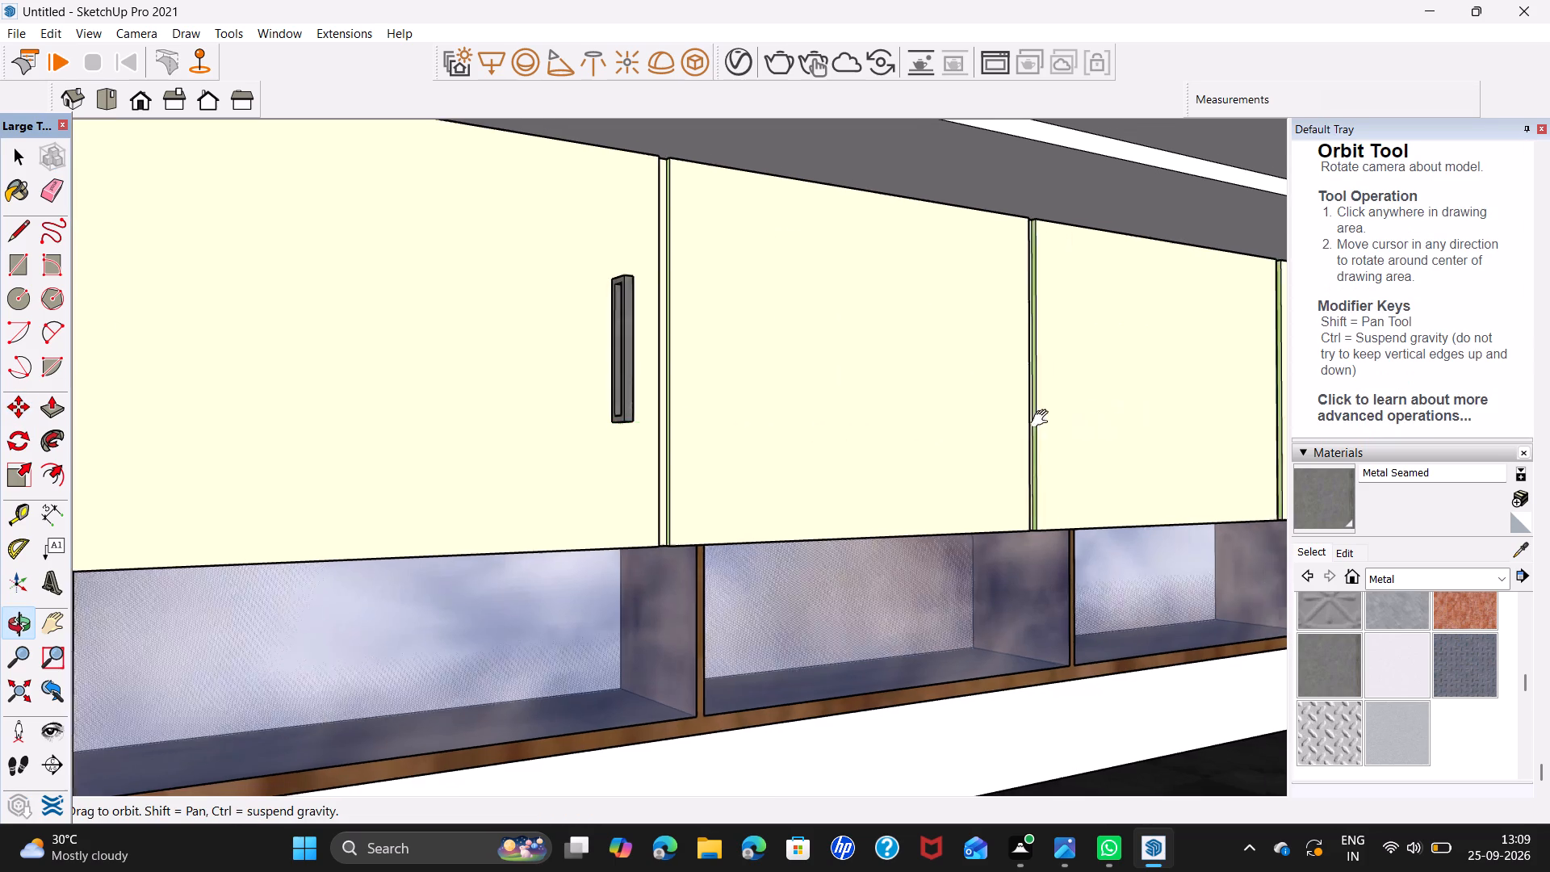
middle_drag(1043, 419, 657, 426)
scroll(672, 425, down, 5)
shift+middle_drag(1150, 421, 727, 460)
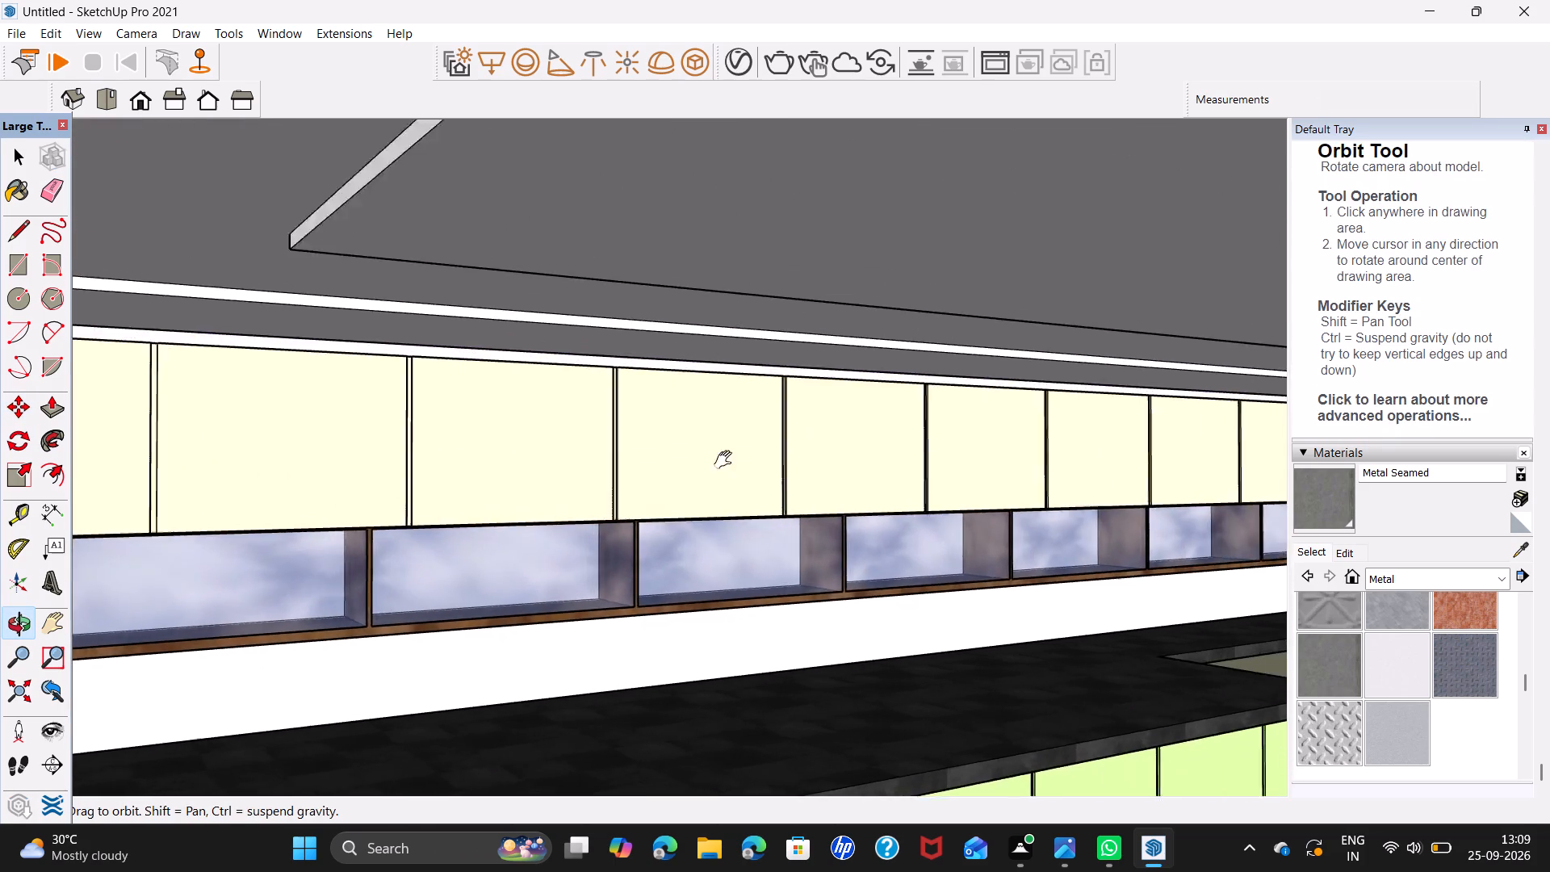
shift+middle_drag(727, 460, 672, 469)
scroll(945, 456, down, 3)
middle_drag(1246, 472, 1116, 488)
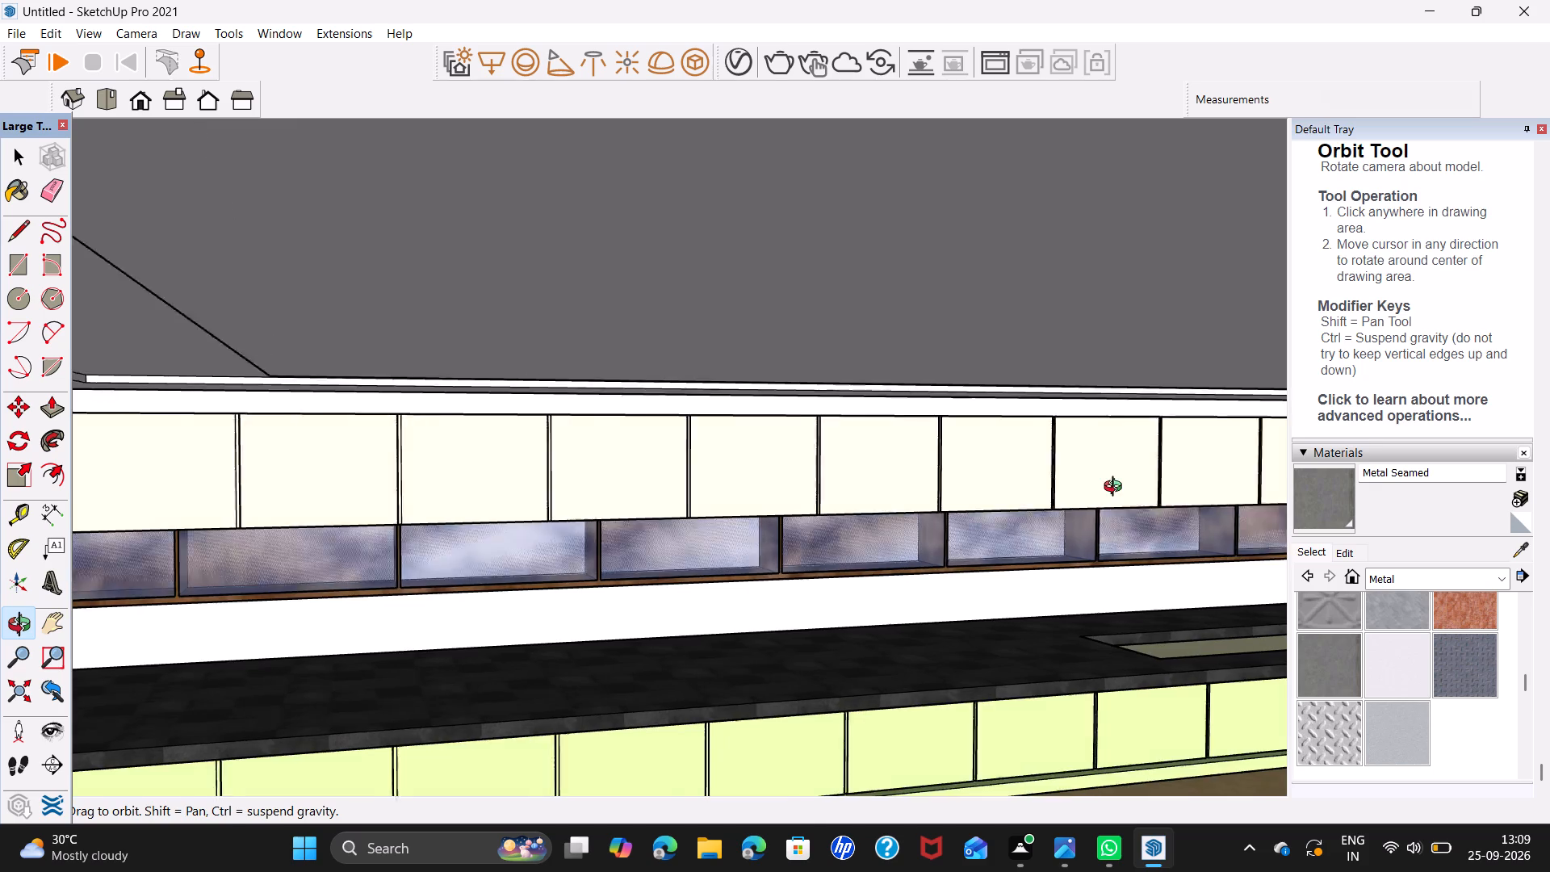
middle_drag(1116, 488, 1102, 488)
shift+middle_drag(1235, 499, 879, 488)
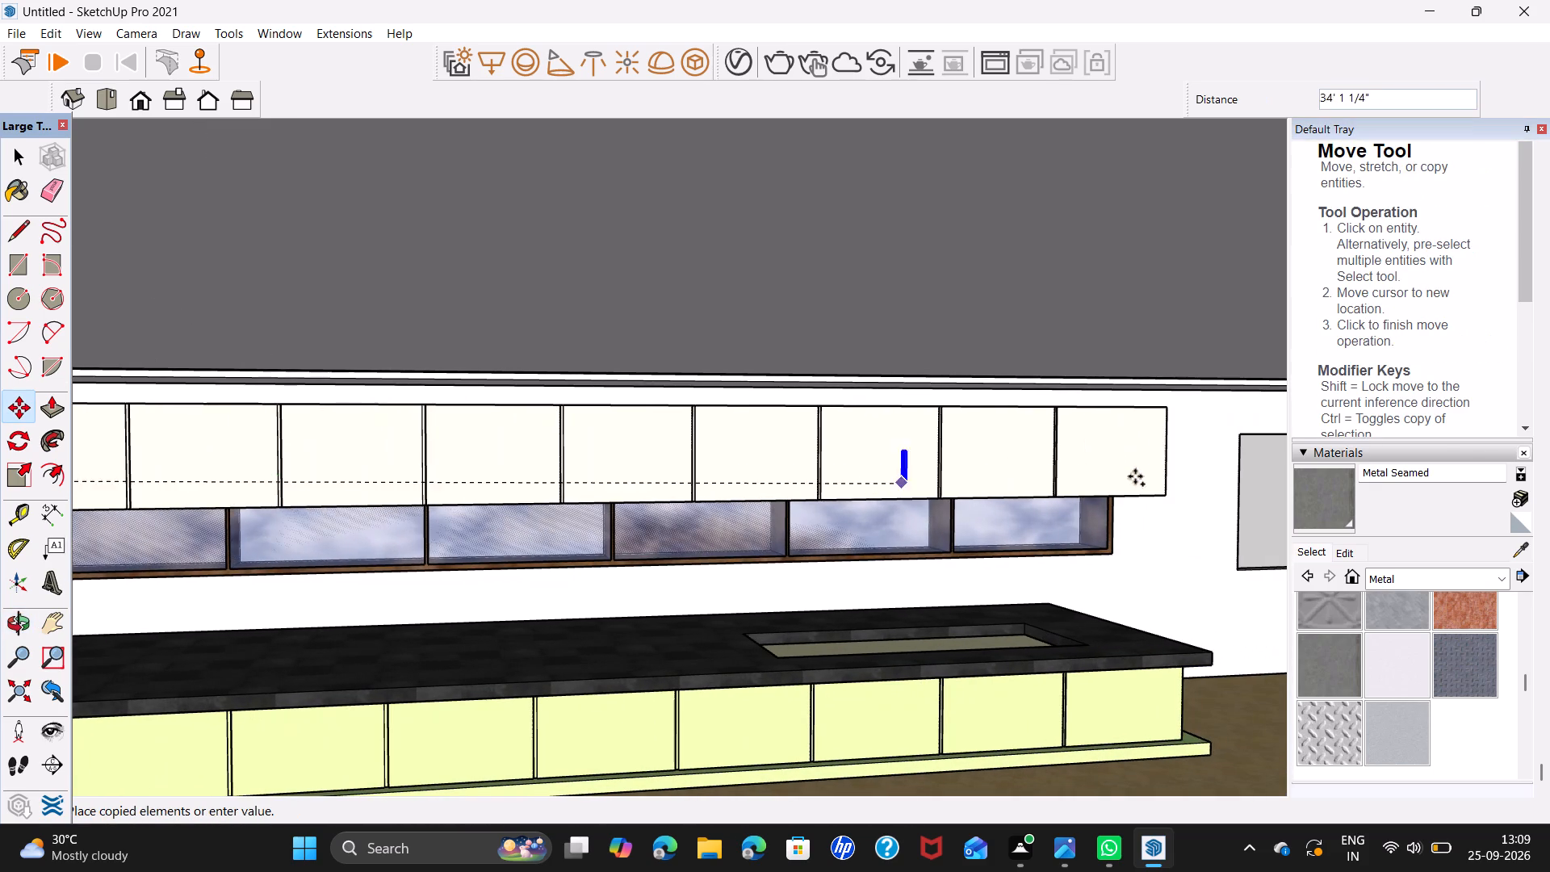
scroll(1156, 476, up, 10)
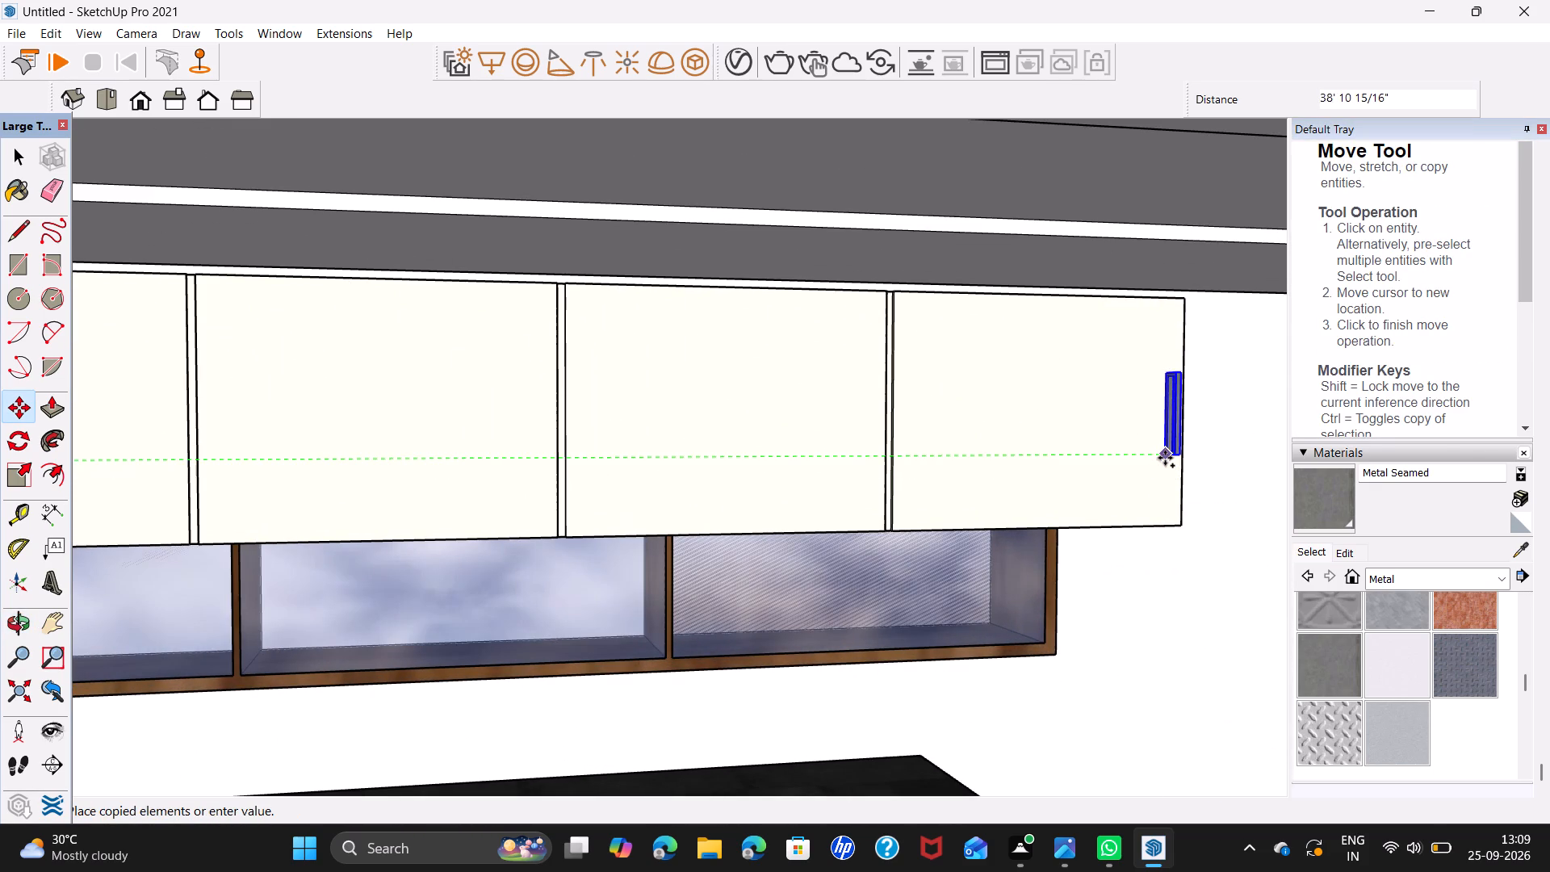
click(1165, 458)
Divide the handle copy into an array of 11 equal spacings across the upper cabinet doors.
key(slash)
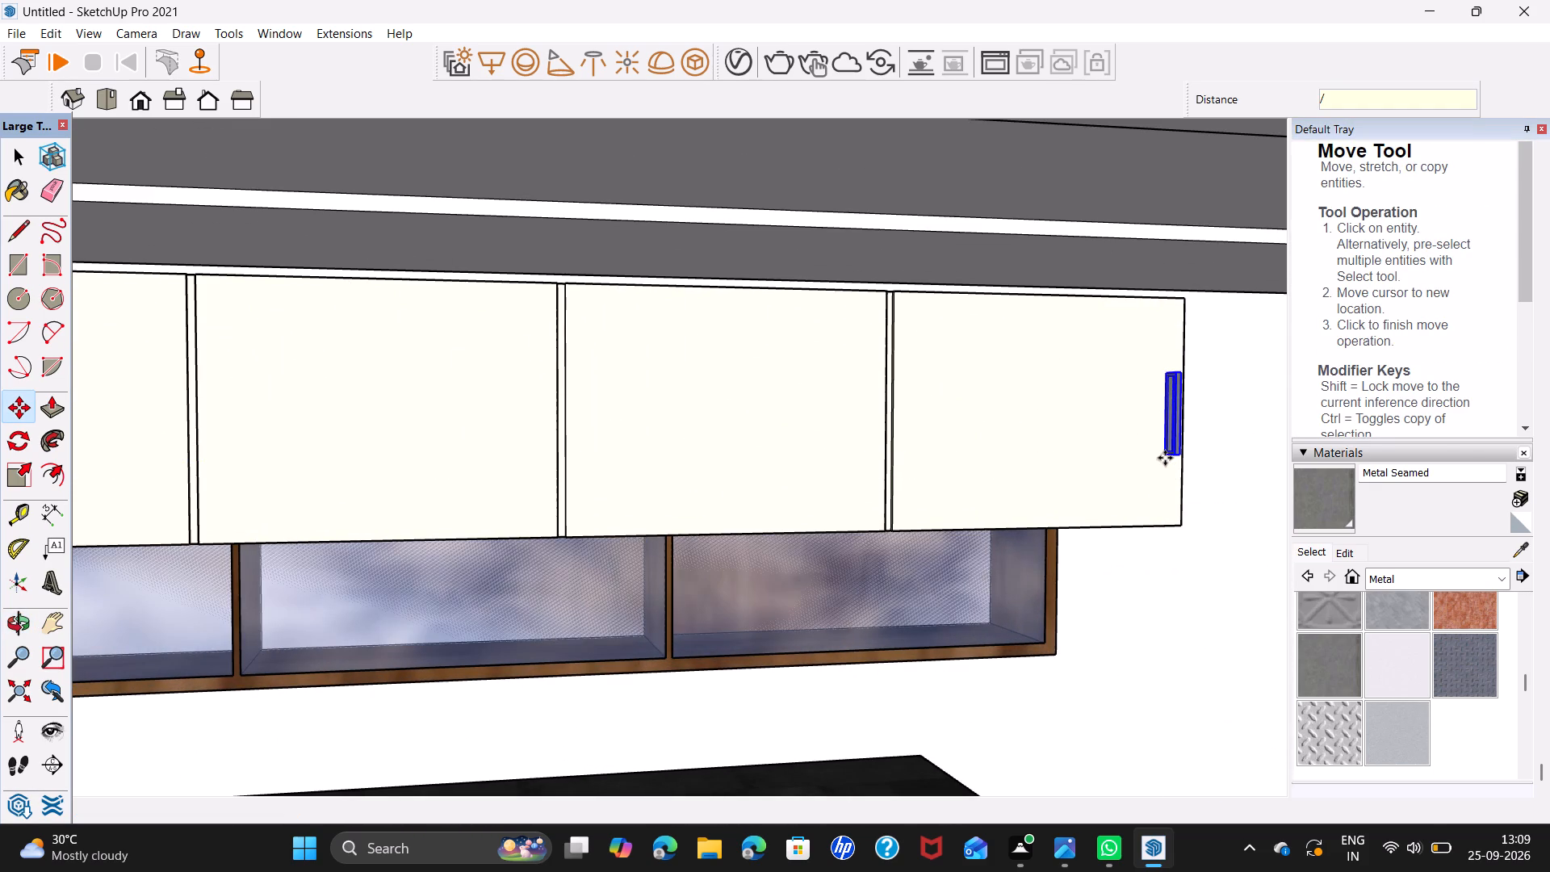
scroll(859, 436, down, 12)
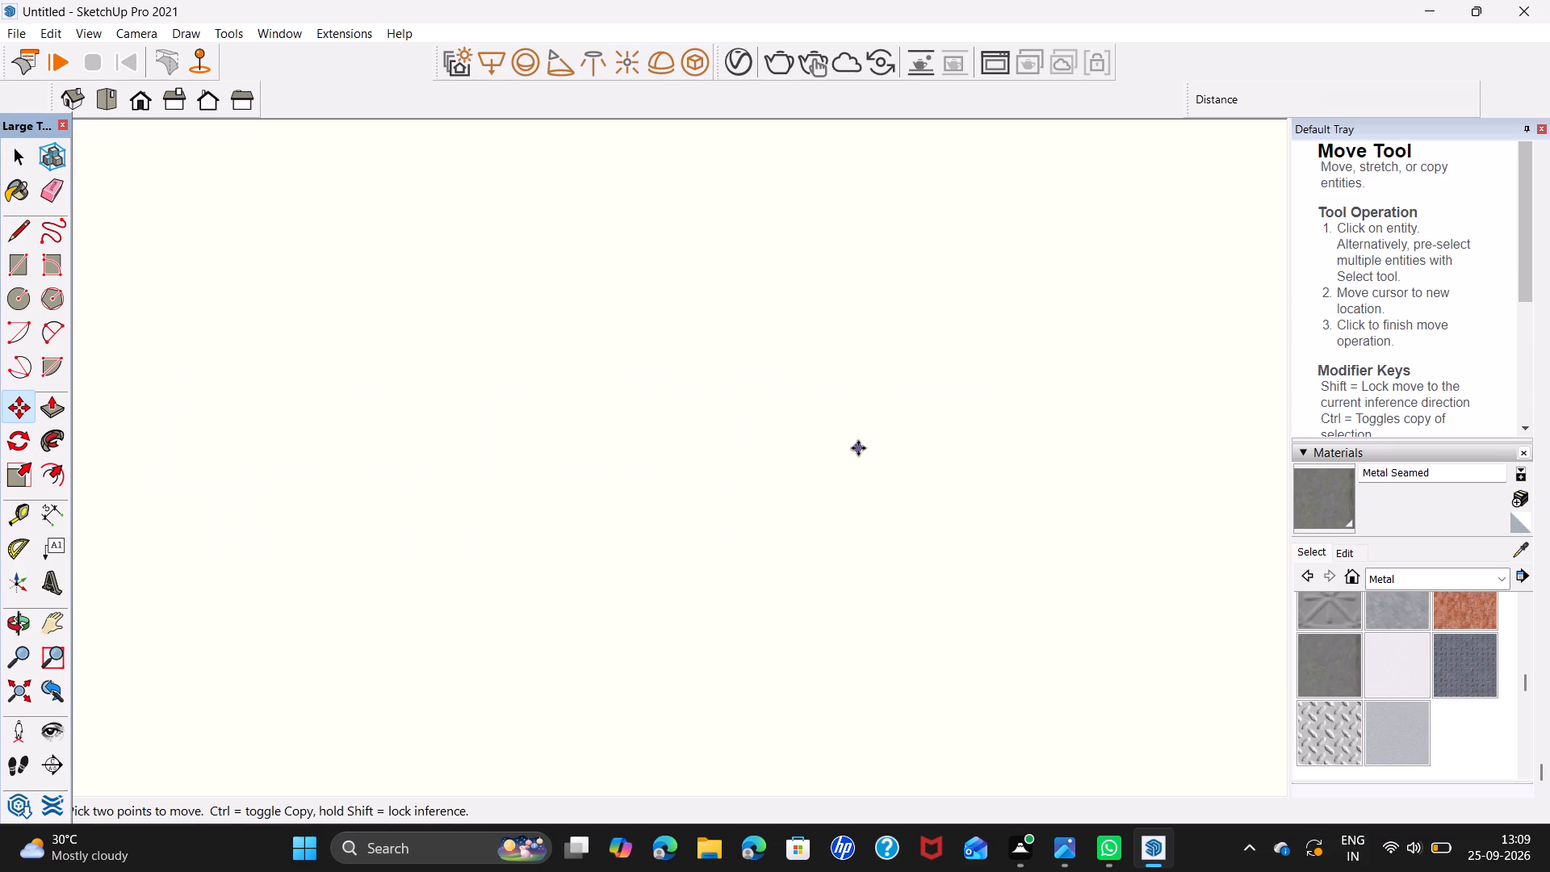
click(15, 692)
middle_drag(309, 484, 808, 489)
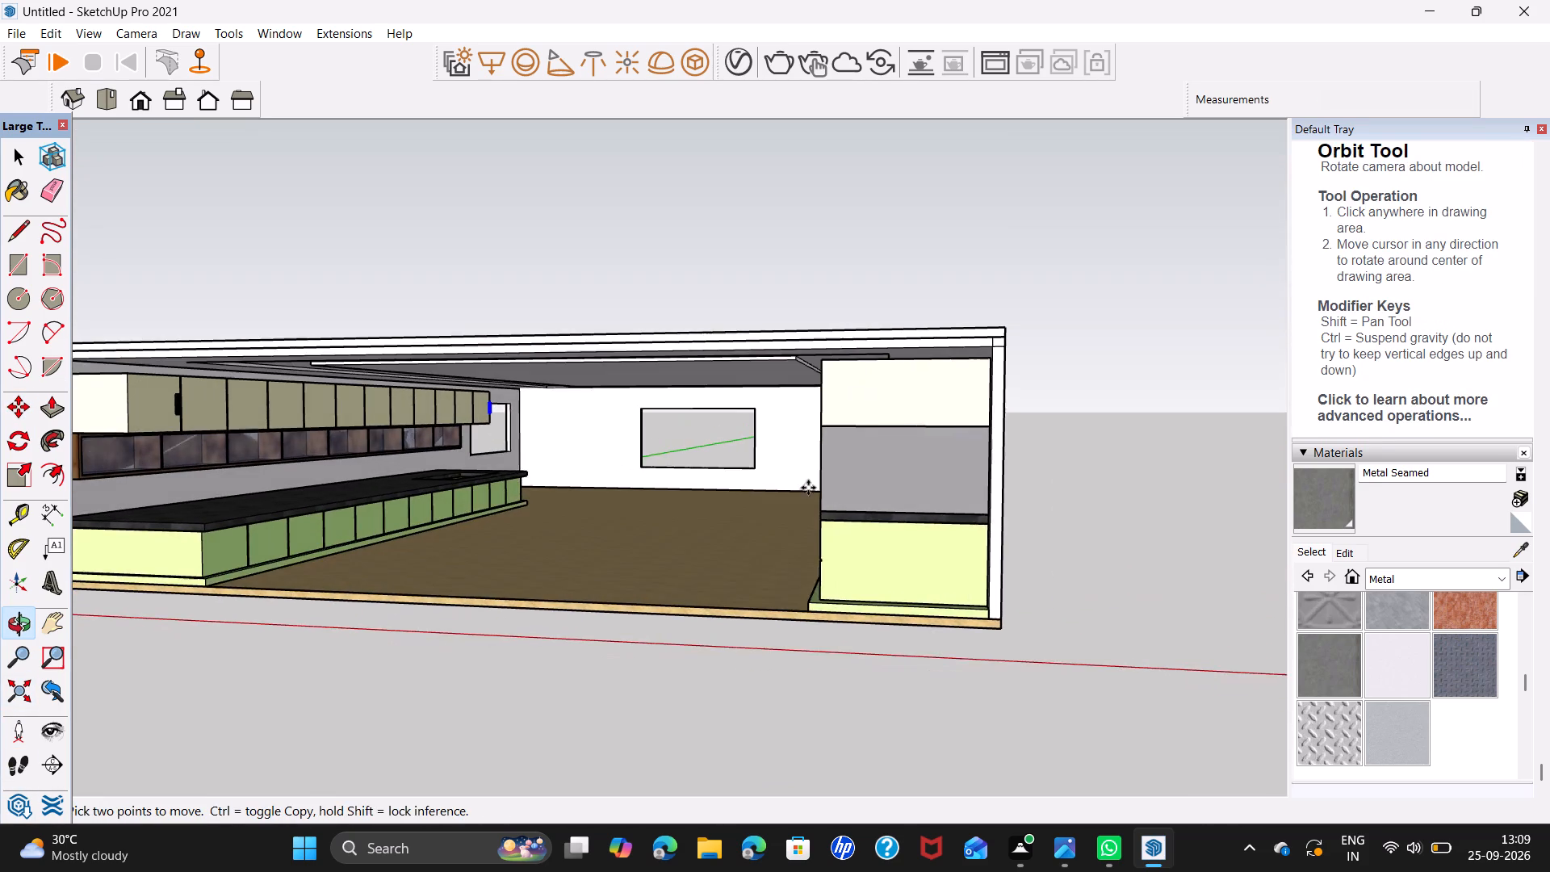
scroll(487, 429, up, 2)
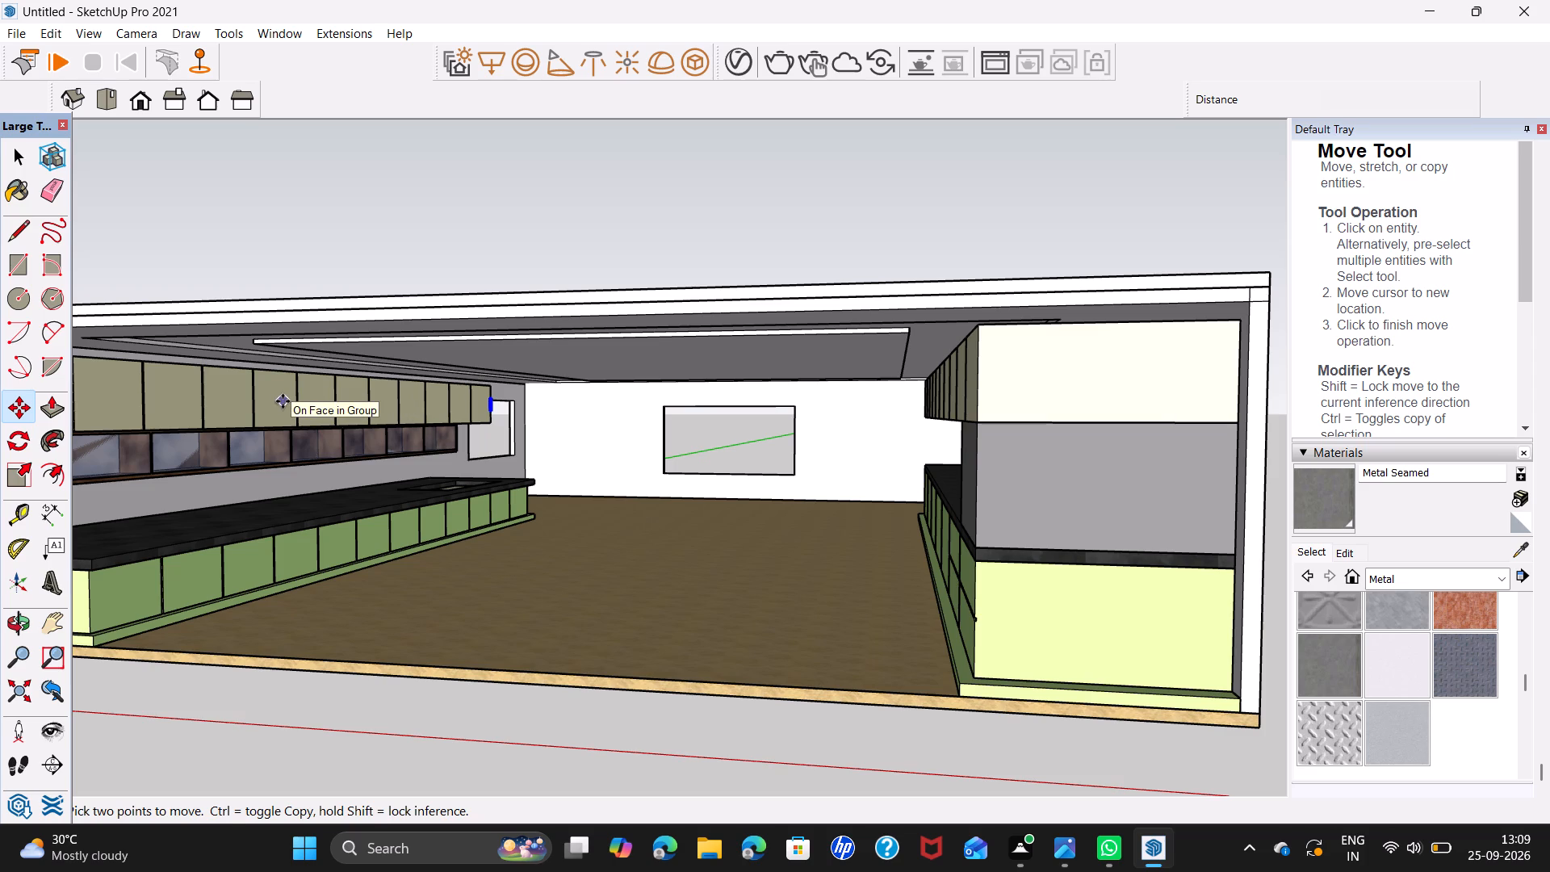
middle_drag(283, 401, 353, 380)
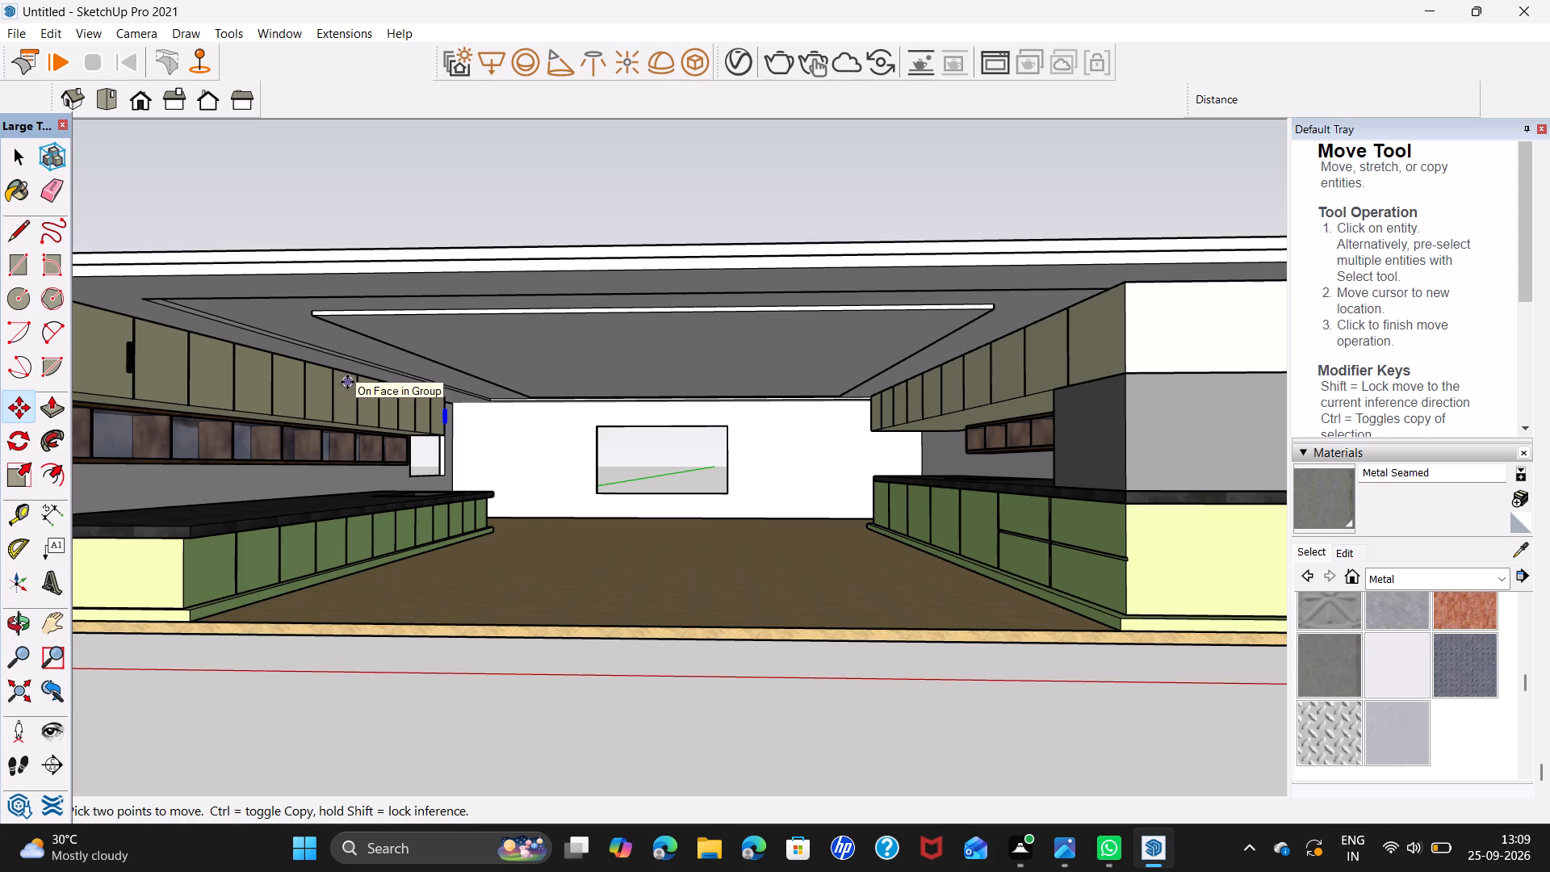
key(slash)
text(11)
key(Return)
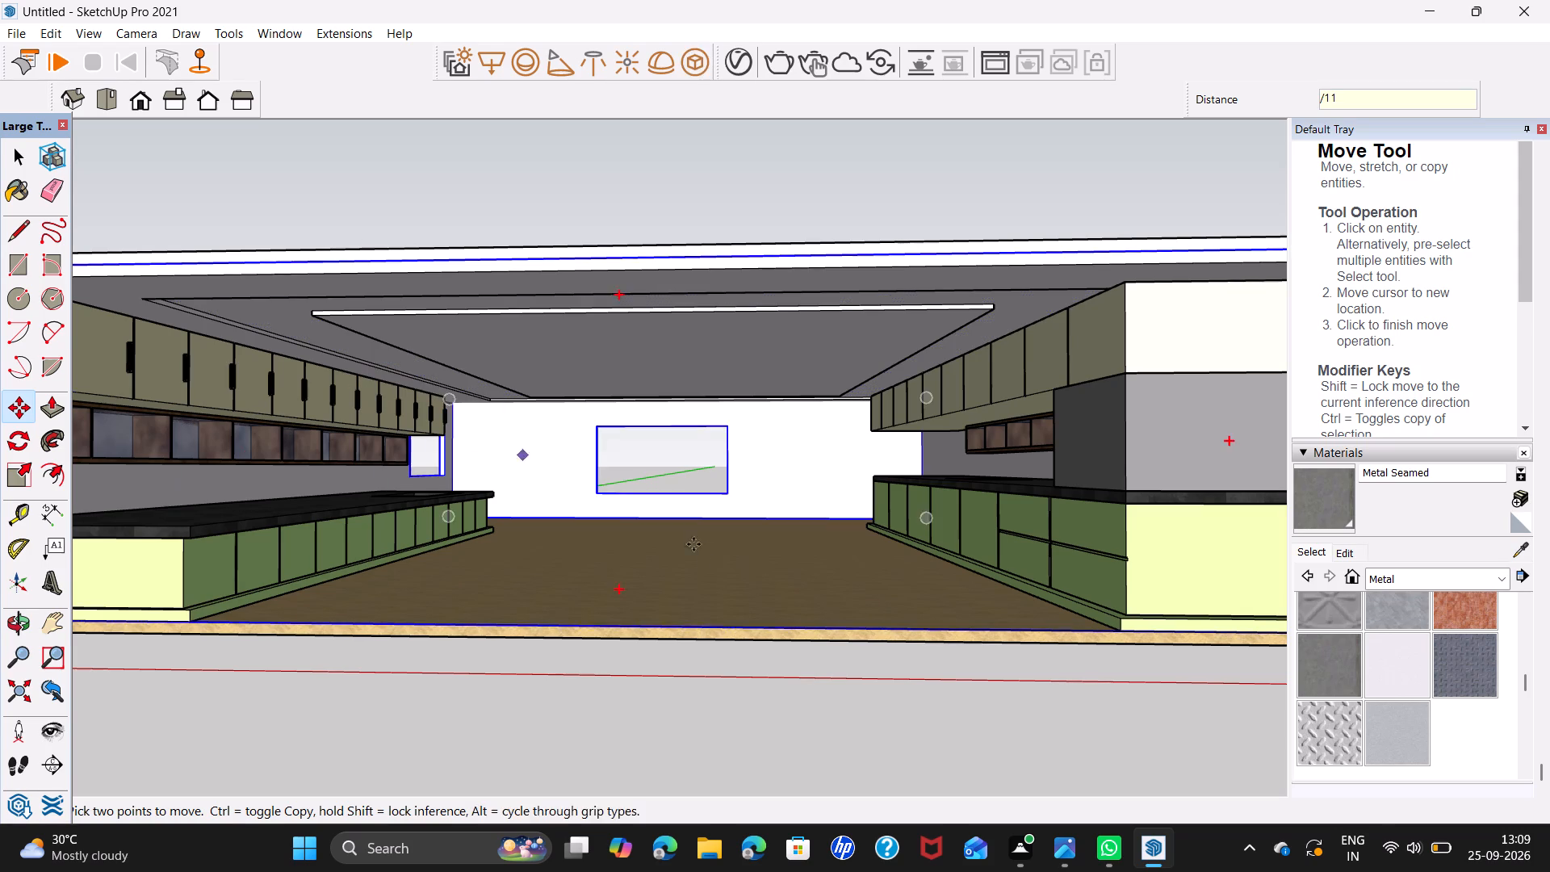
Examine the placement of the arrayed handles along the upper cabinet row.
key(space)
scroll(732, 514, down, 1)
middle_drag(791, 497, 508, 562)
middle_drag(480, 551, 509, 496)
middle_drag(486, 480, 695, 504)
scroll(689, 479, up, 3)
scroll(444, 452, up, 4)
middle_drag(686, 551, 675, 532)
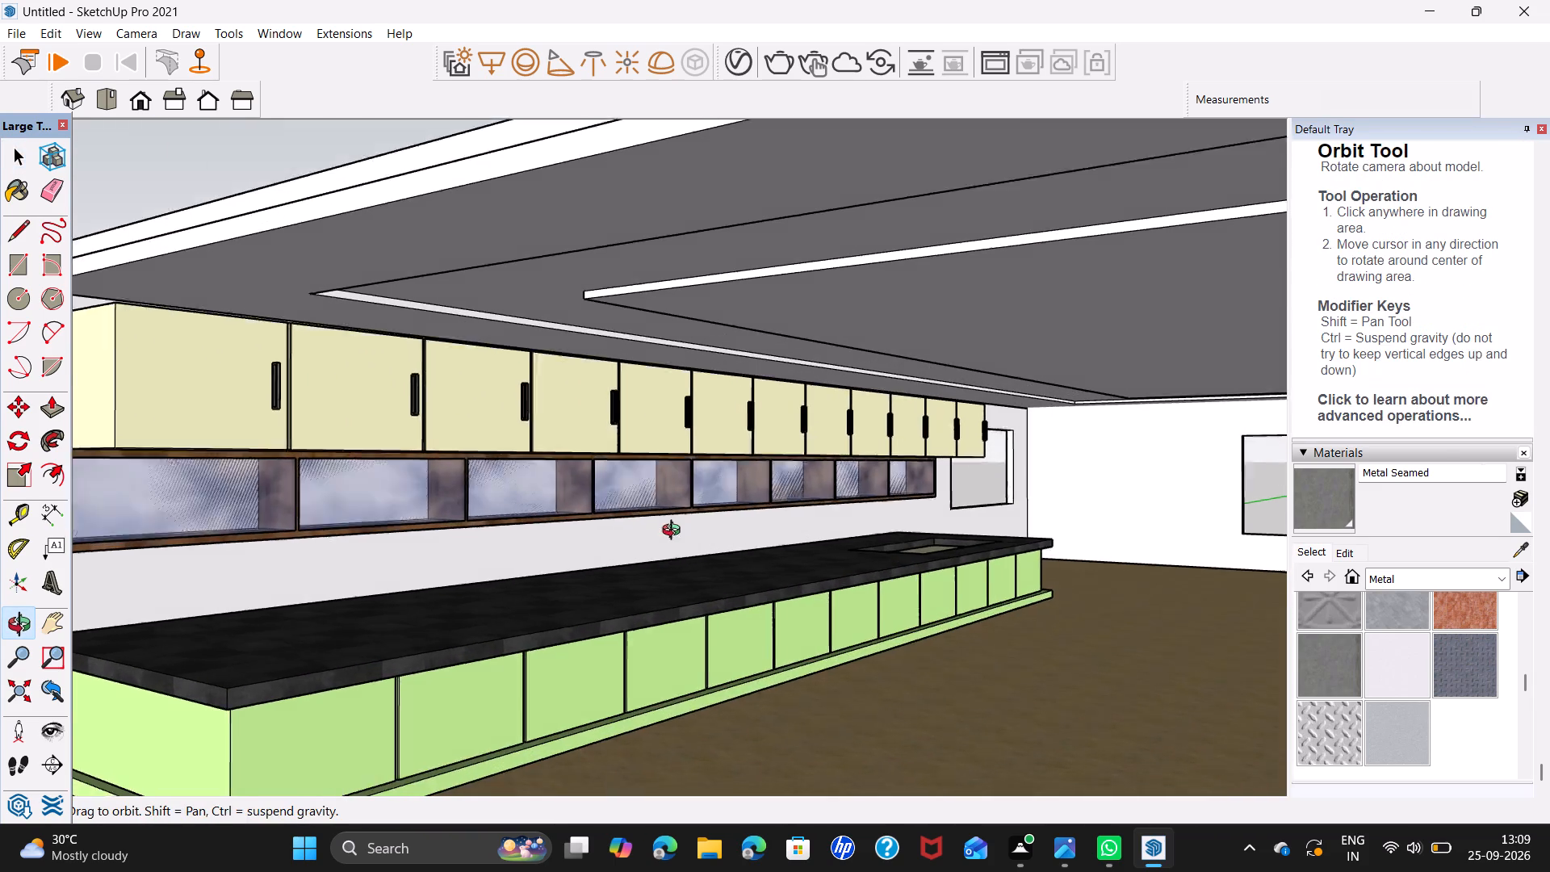
middle_drag(675, 532, 578, 505)
shift+middle_drag(586, 495, 695, 492)
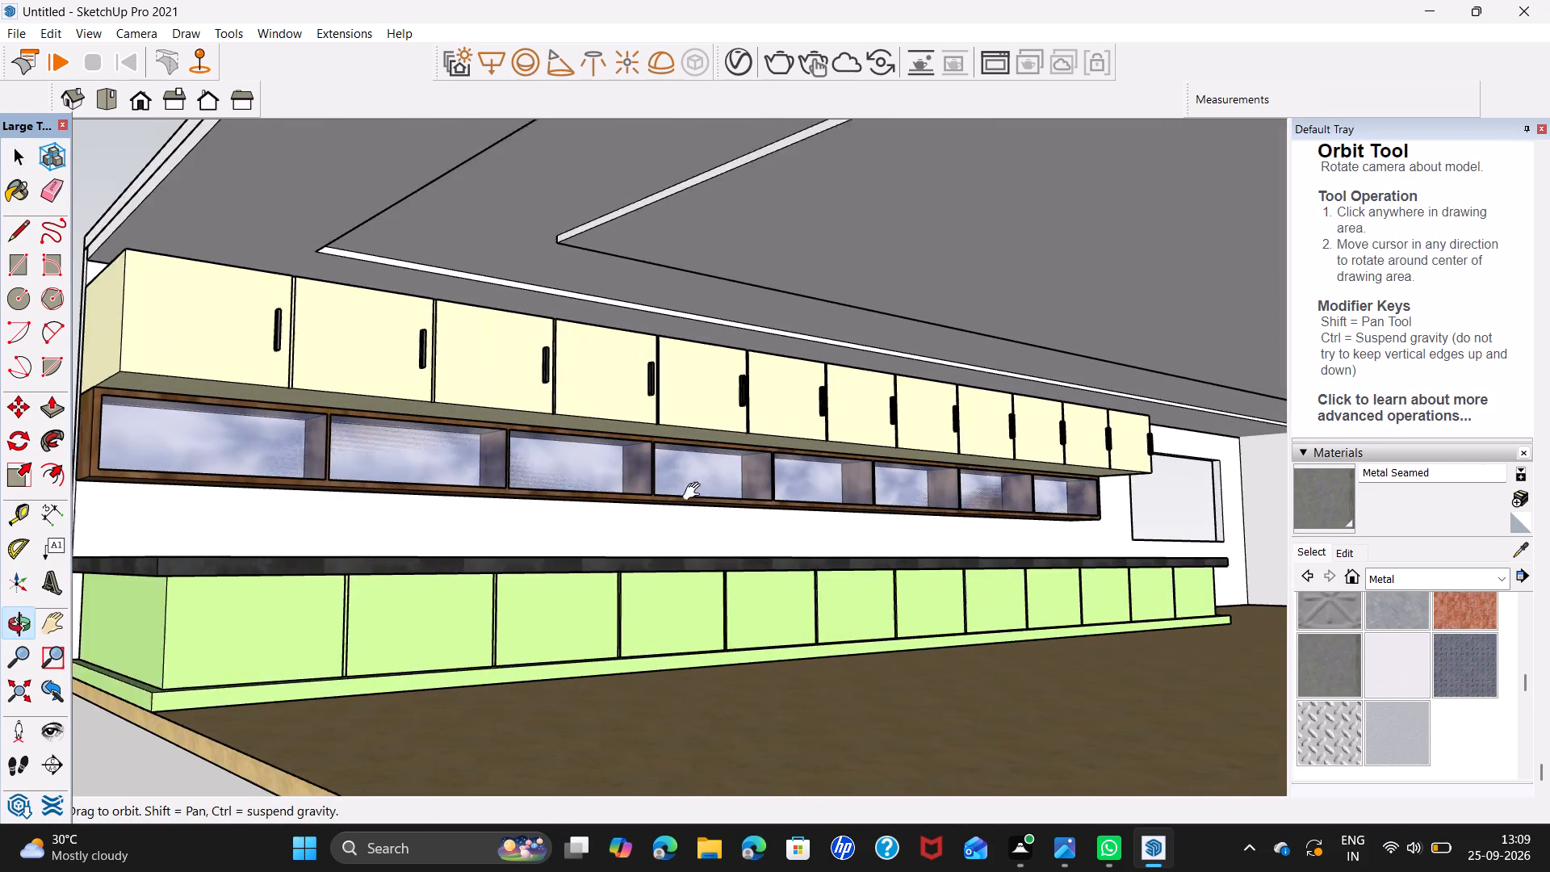
shift+middle_drag(695, 492, 806, 498)
scroll(499, 381, up, 5)
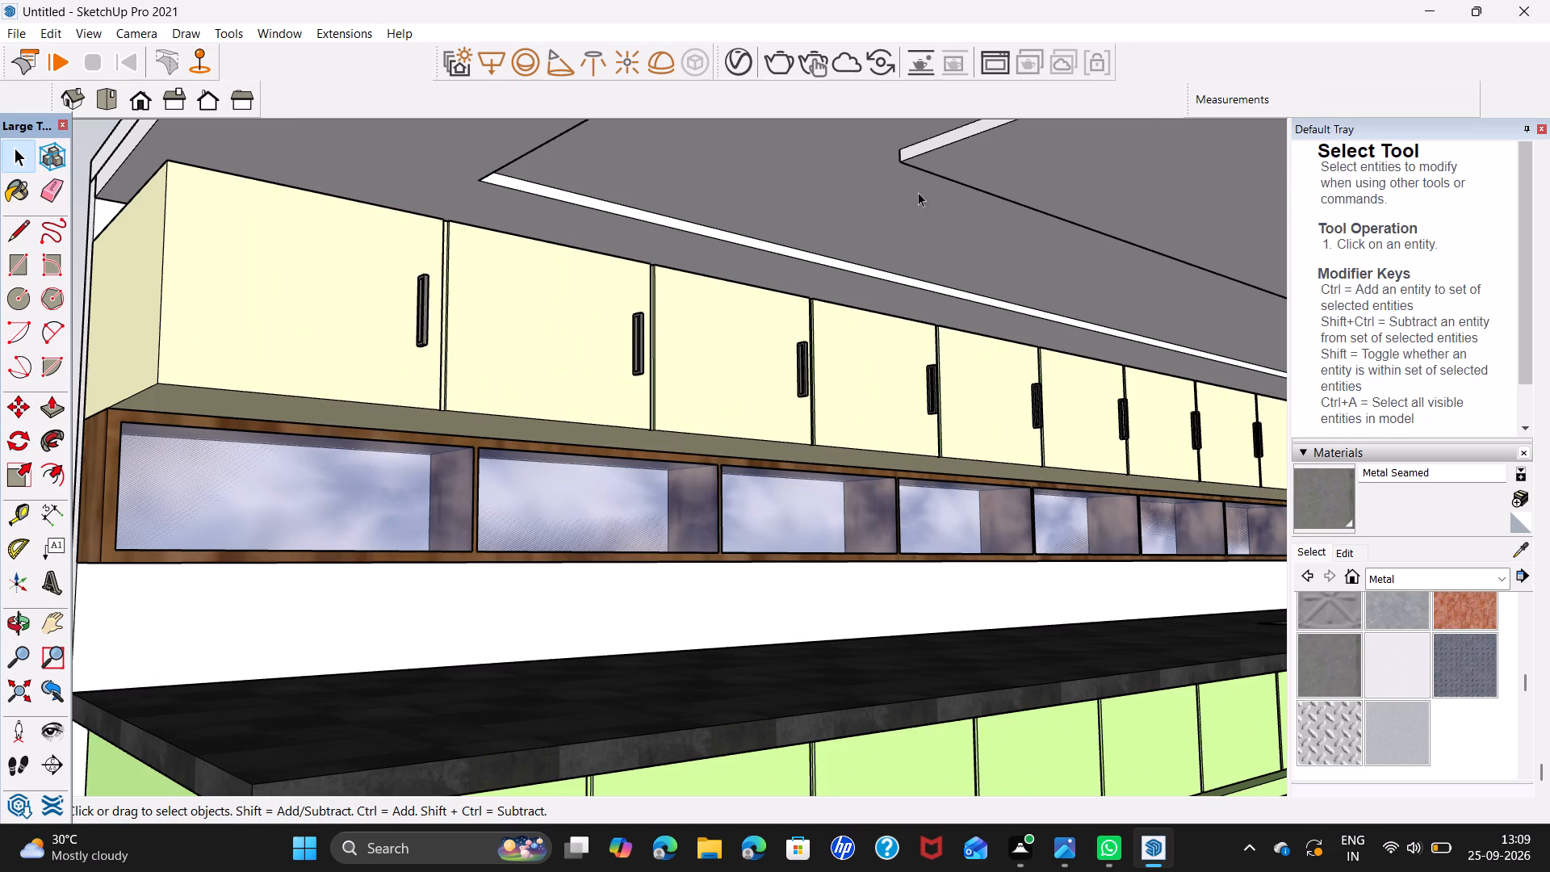
Copy the first upper door's handle down onto the first base cabinet door, about 7' 2" away and near the door's inner edge.
click(421, 342)
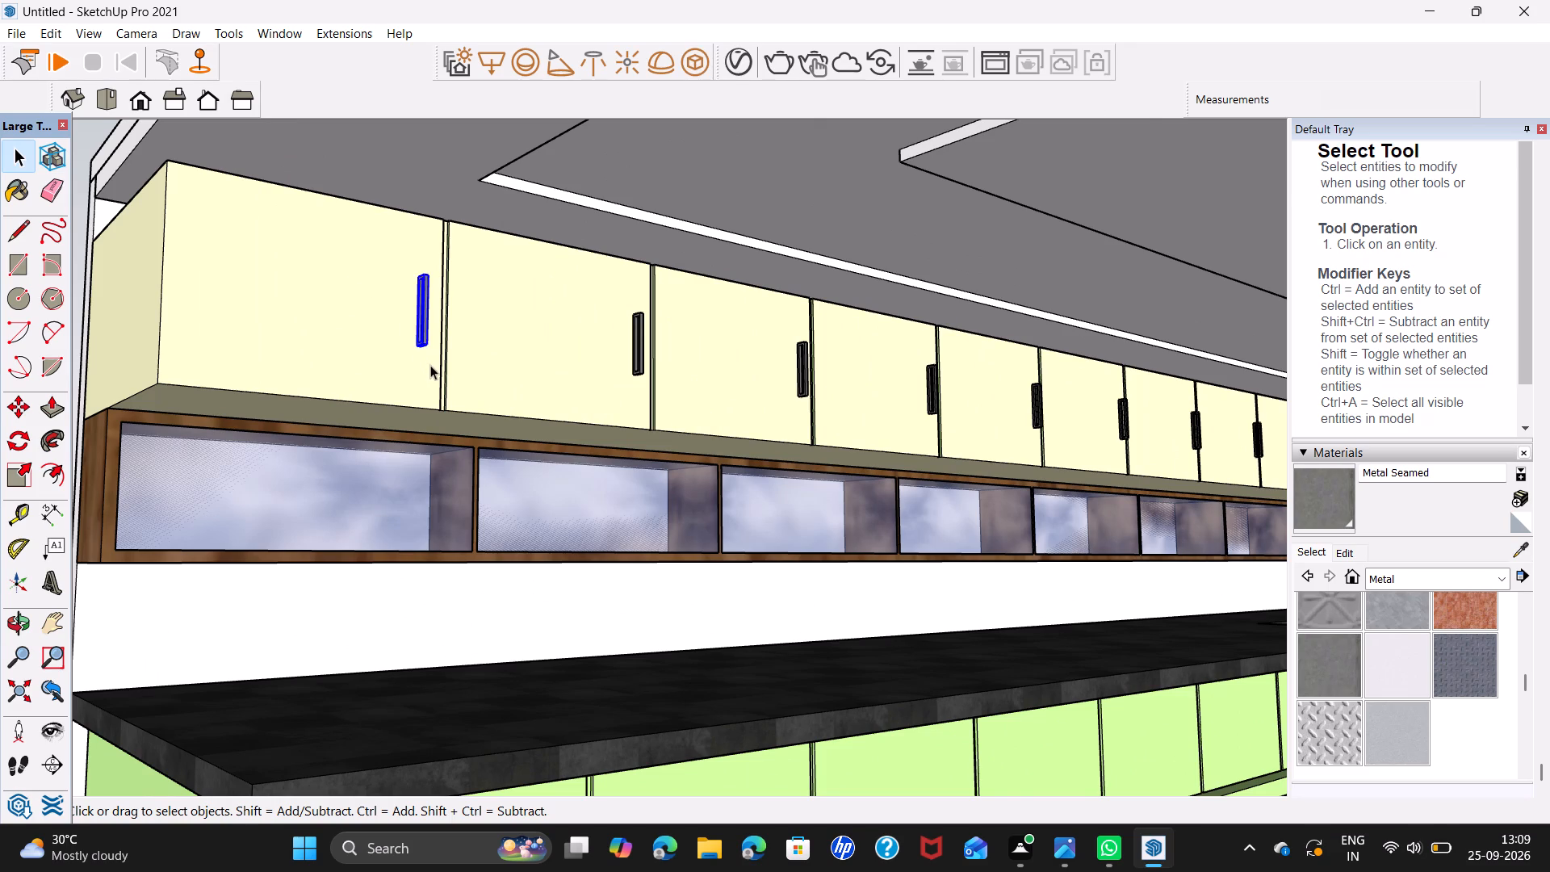
key(m)
scroll(414, 346, up, 13)
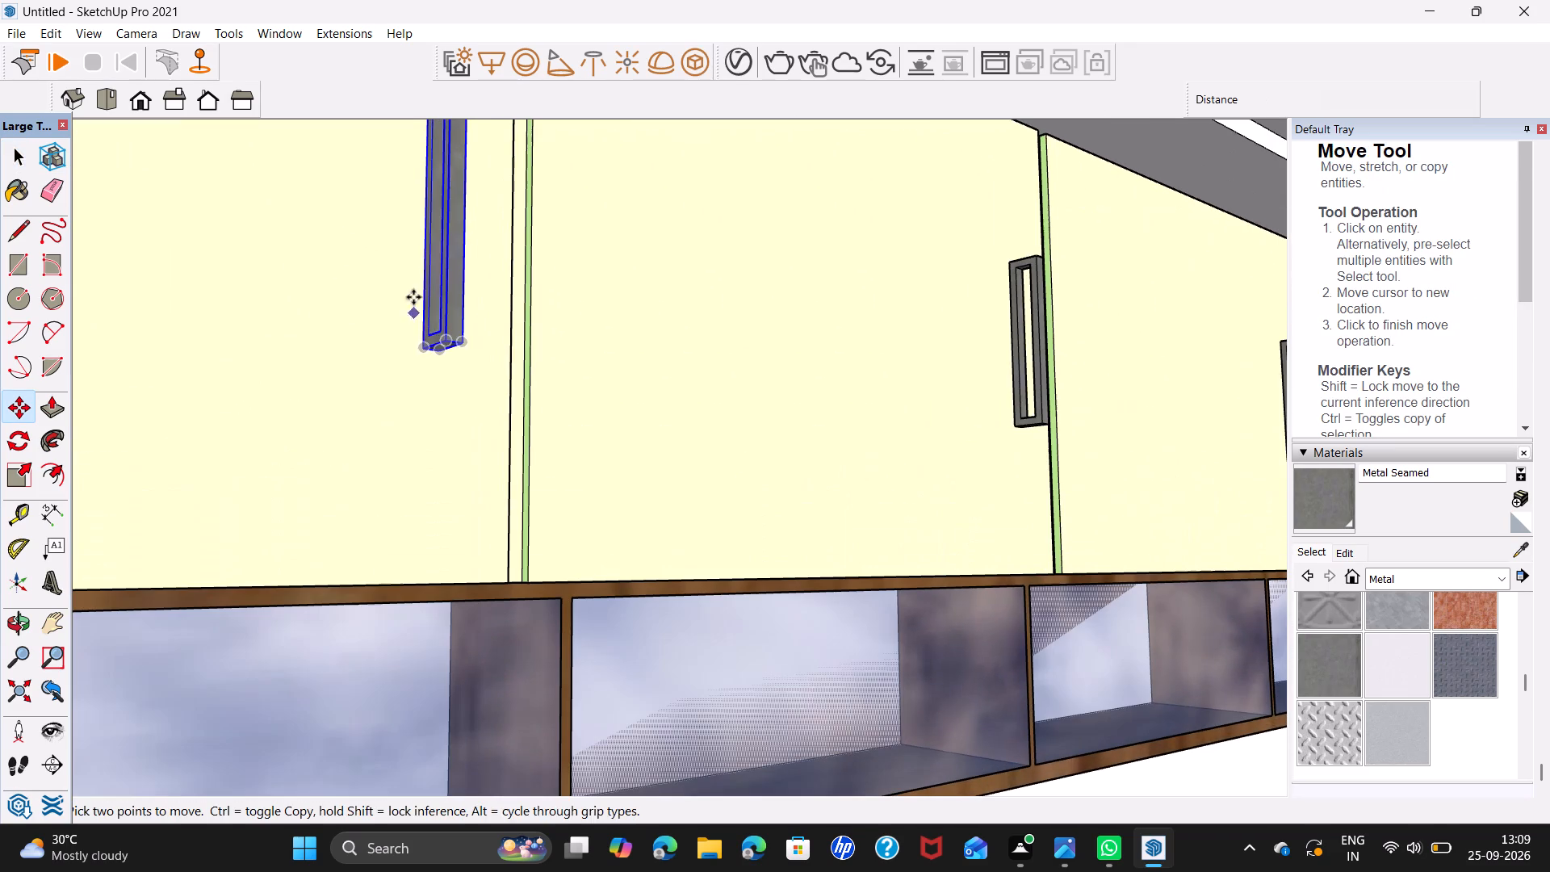
click(425, 346)
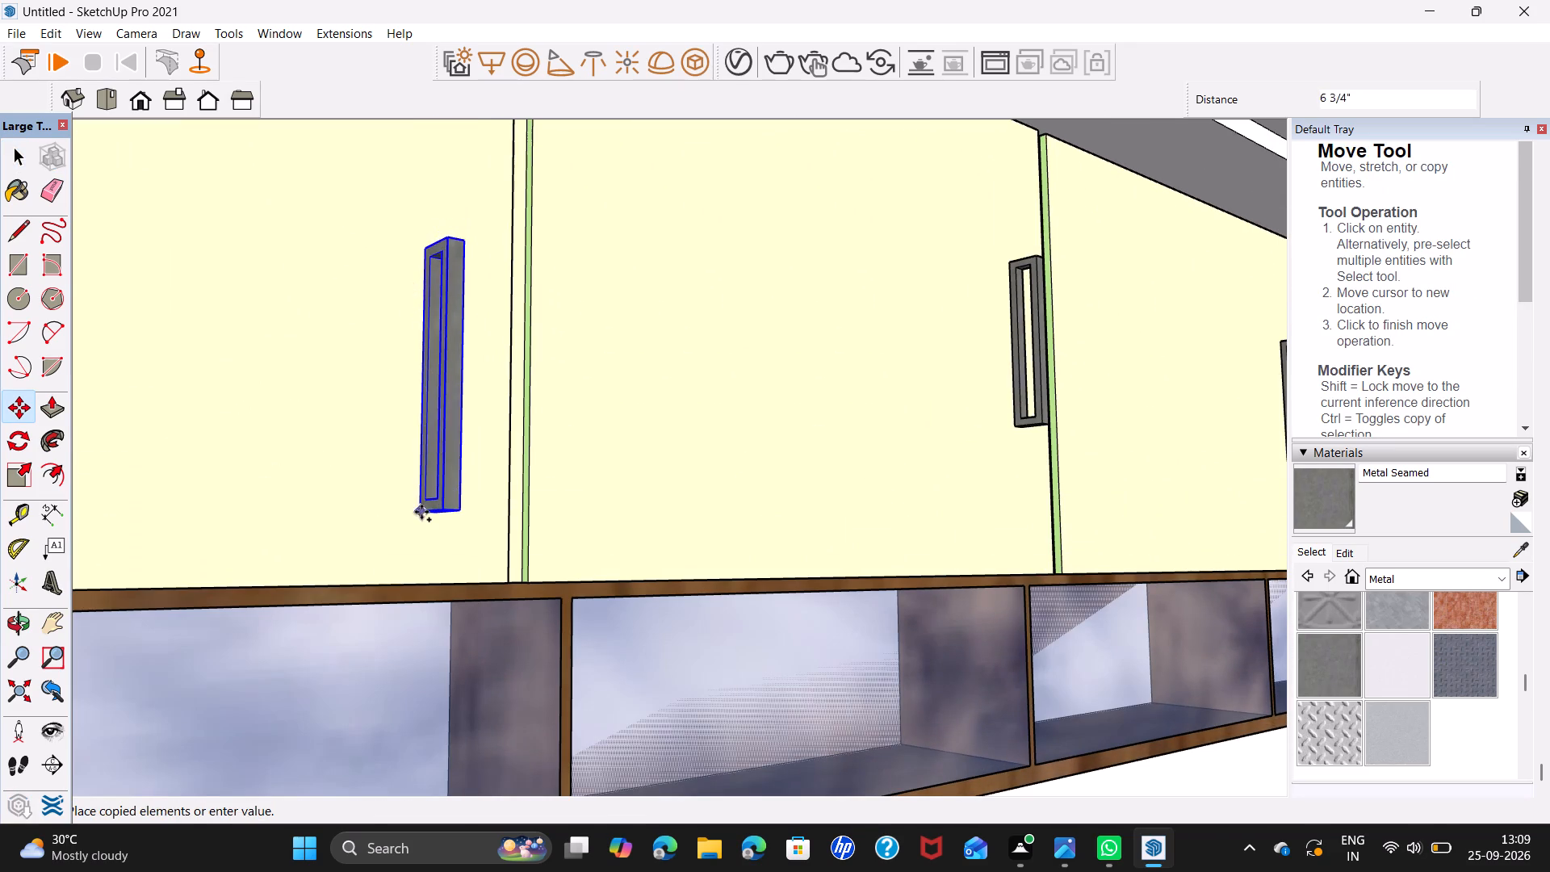
scroll(427, 560, down, 1)
shift+middle_drag(441, 610, 450, 337)
scroll(467, 387, down, 7)
scroll(517, 492, down, 3)
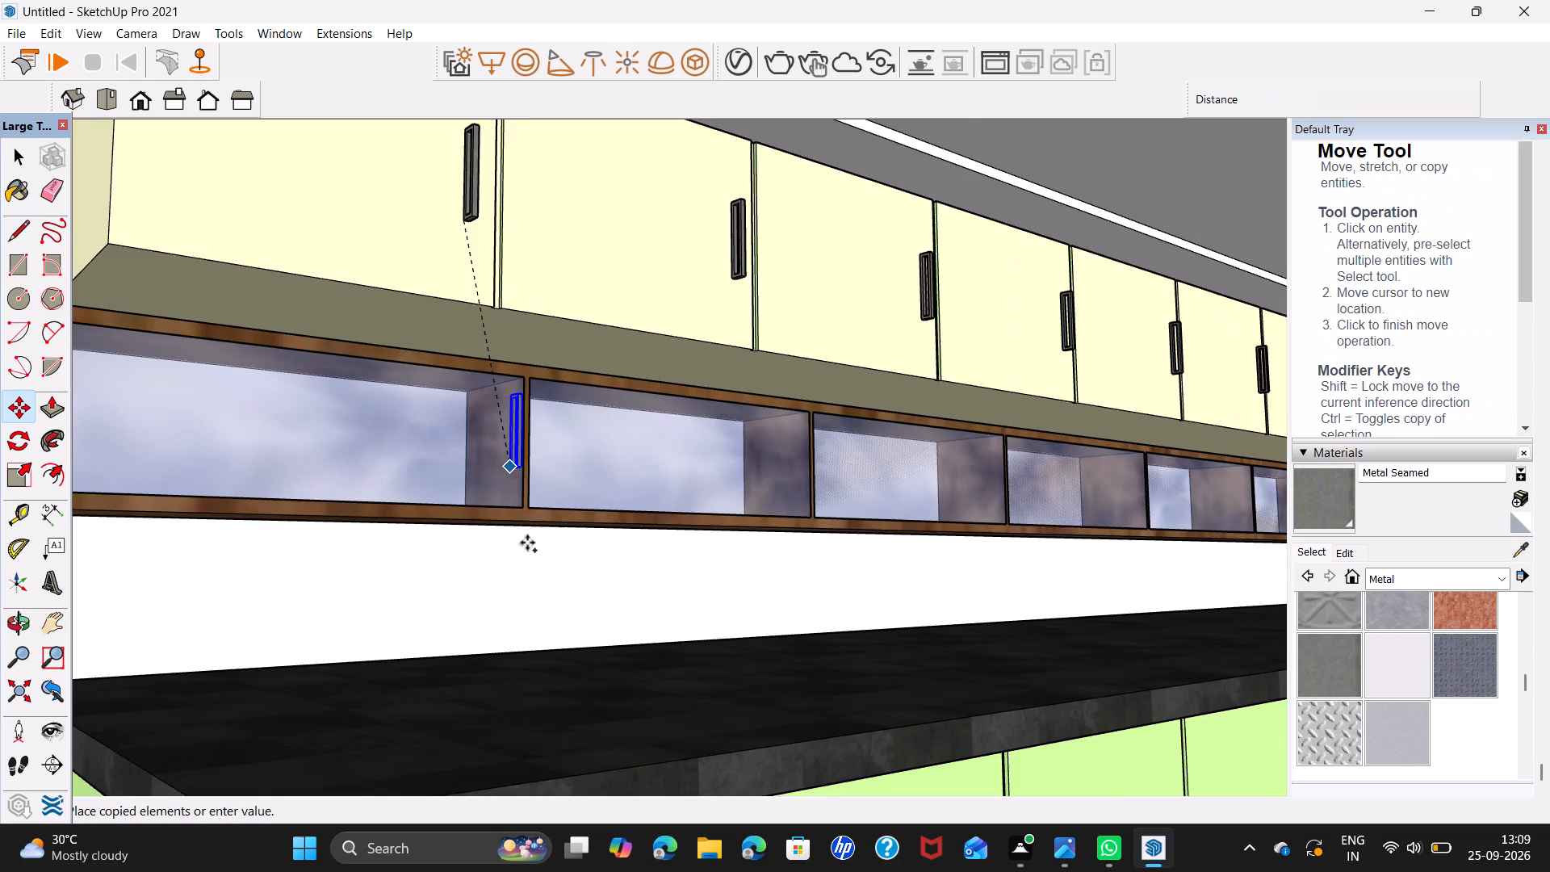
scroll(527, 543, down, 3)
shift+middle_drag(550, 676, 529, 525)
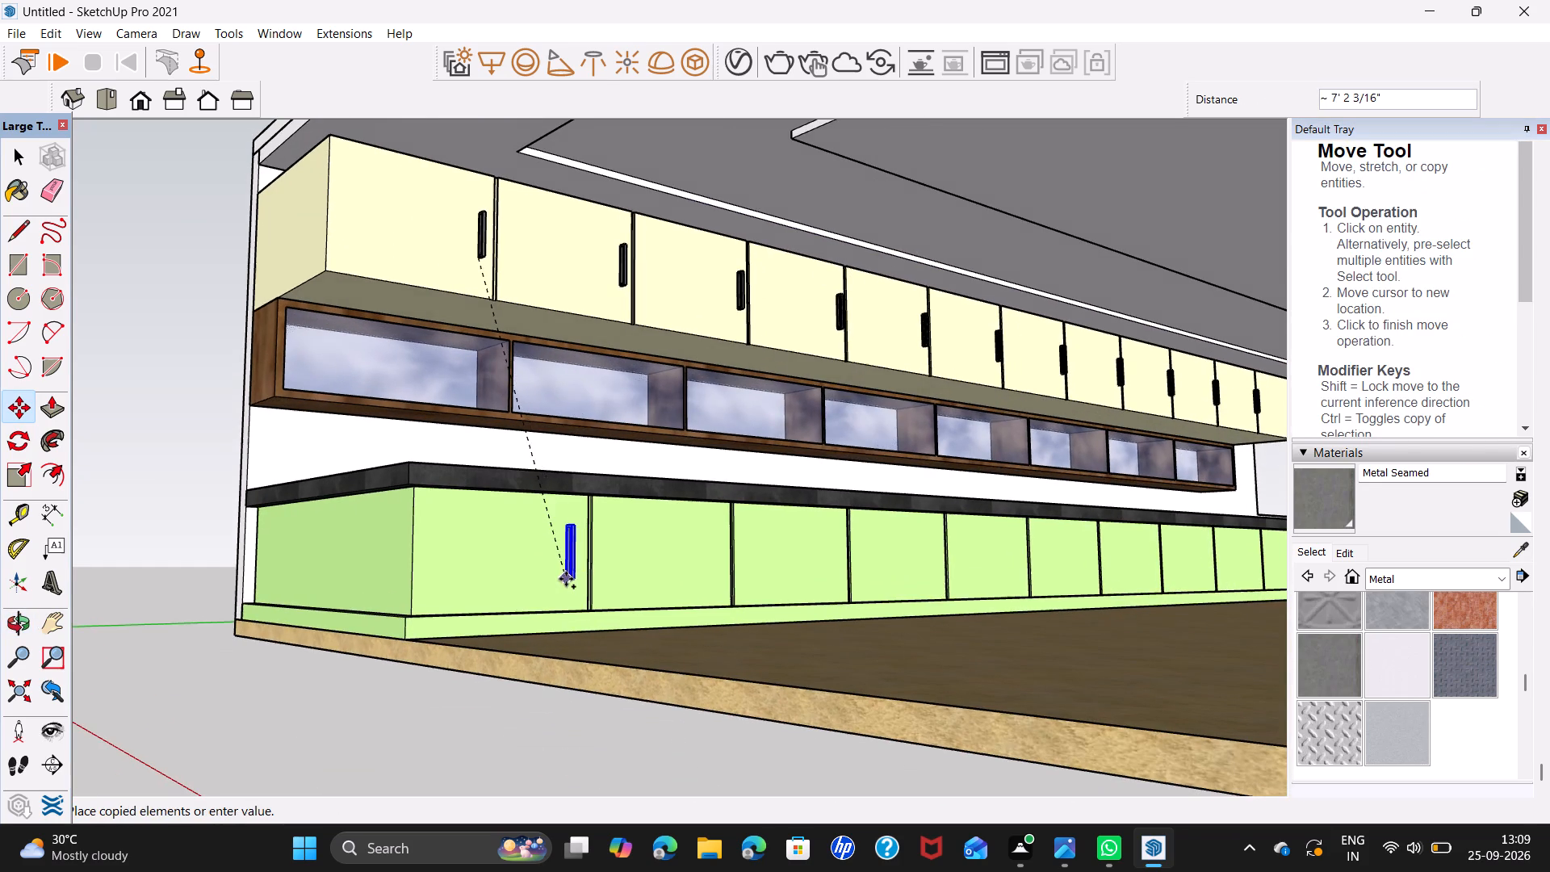
scroll(566, 579, up, 12)
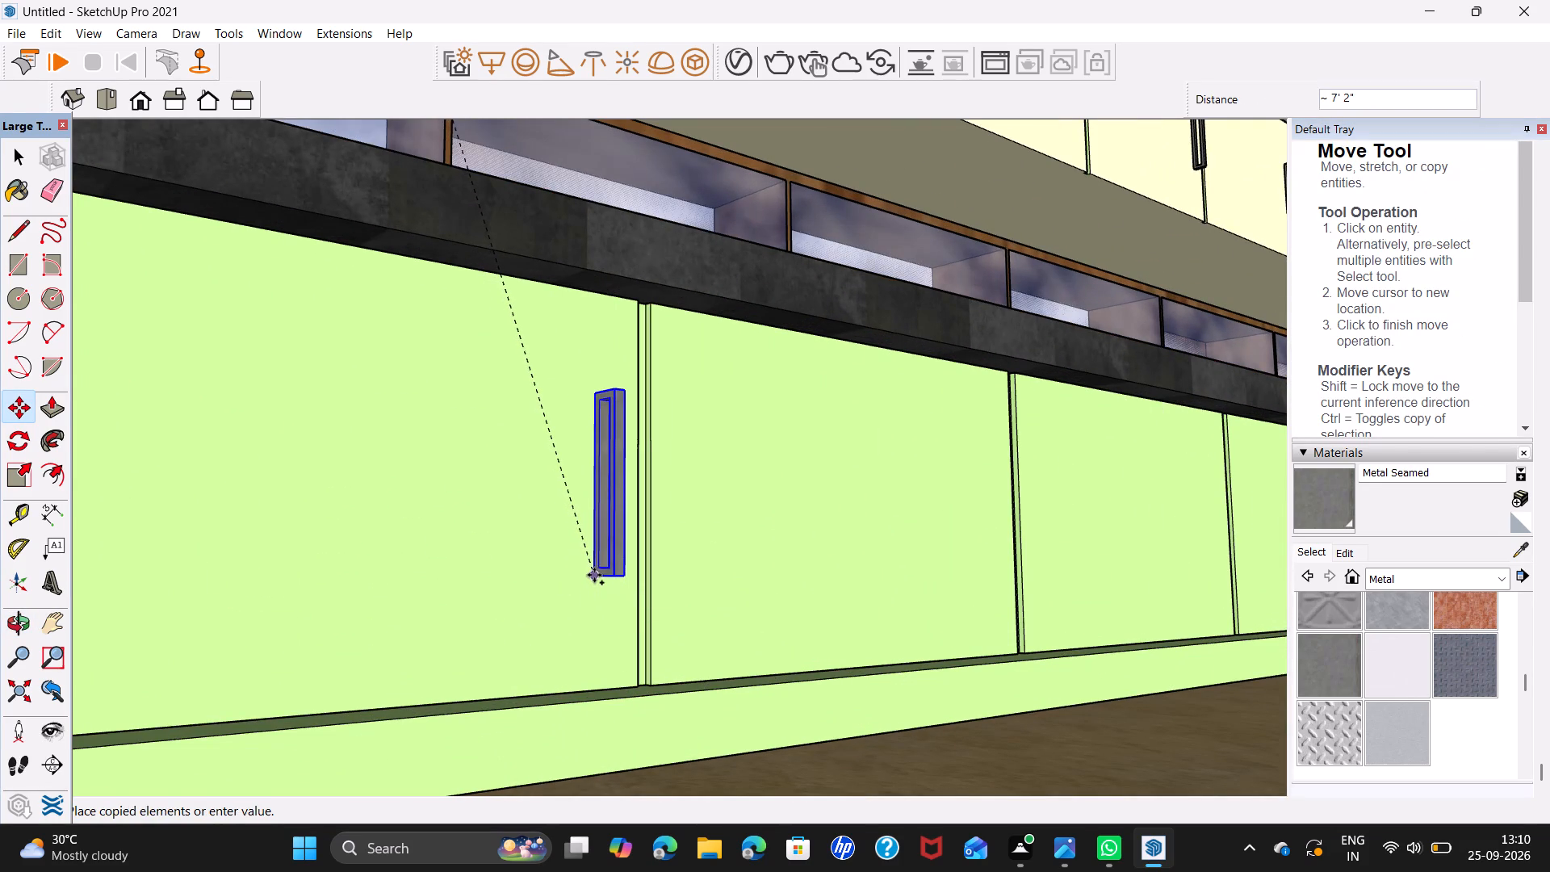
click(594, 575)
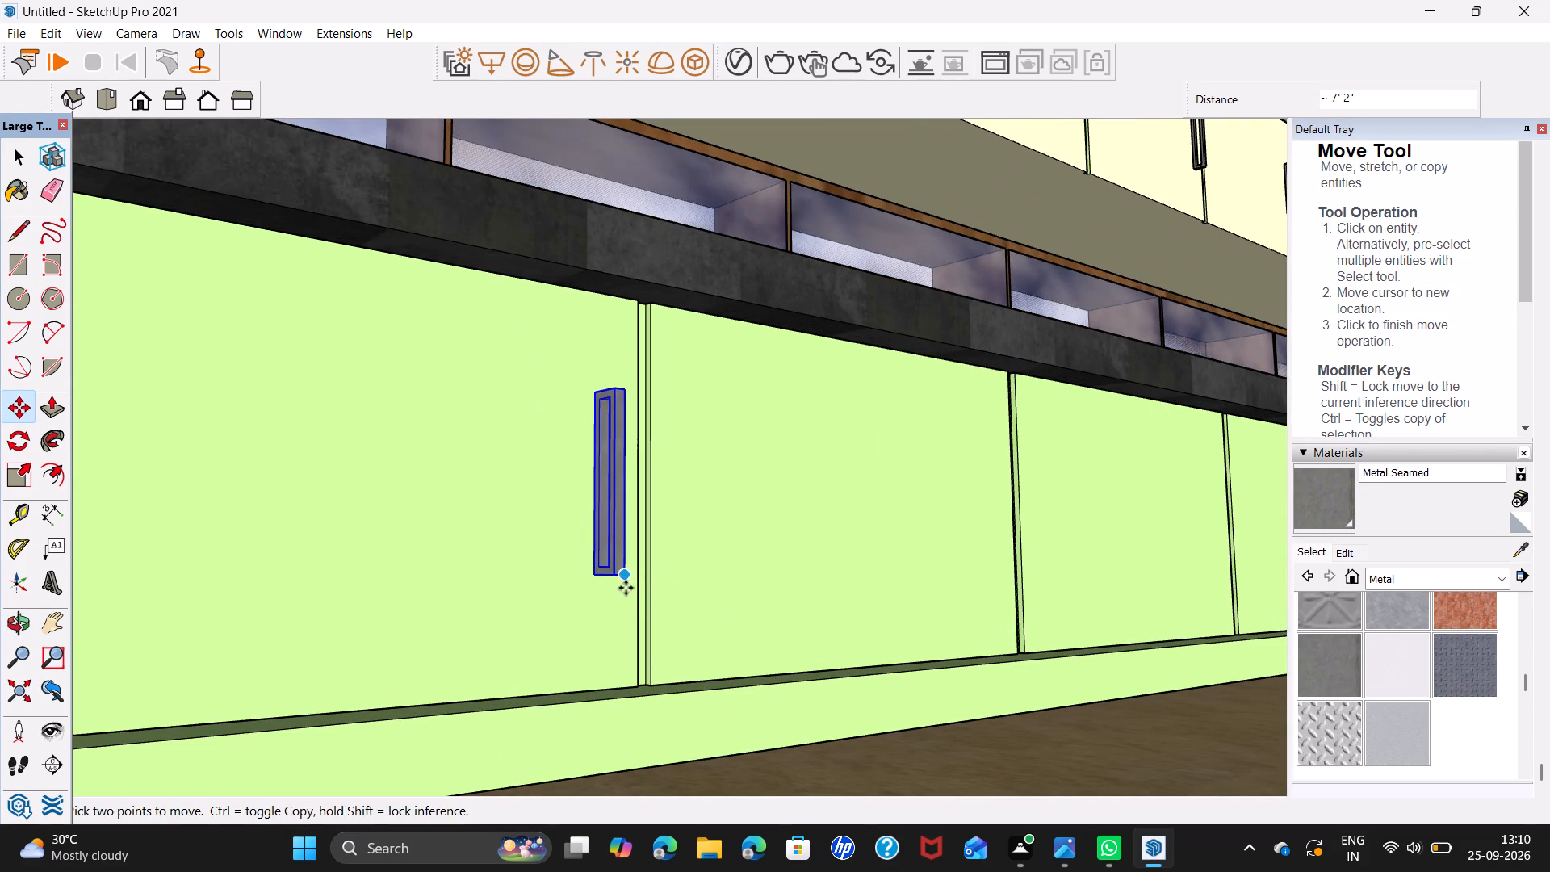
Copy the base cabinet handle successively onto the second, third and fourth base doors, spacing the copies about 3' 4" apart along the green axis.
click(593, 576)
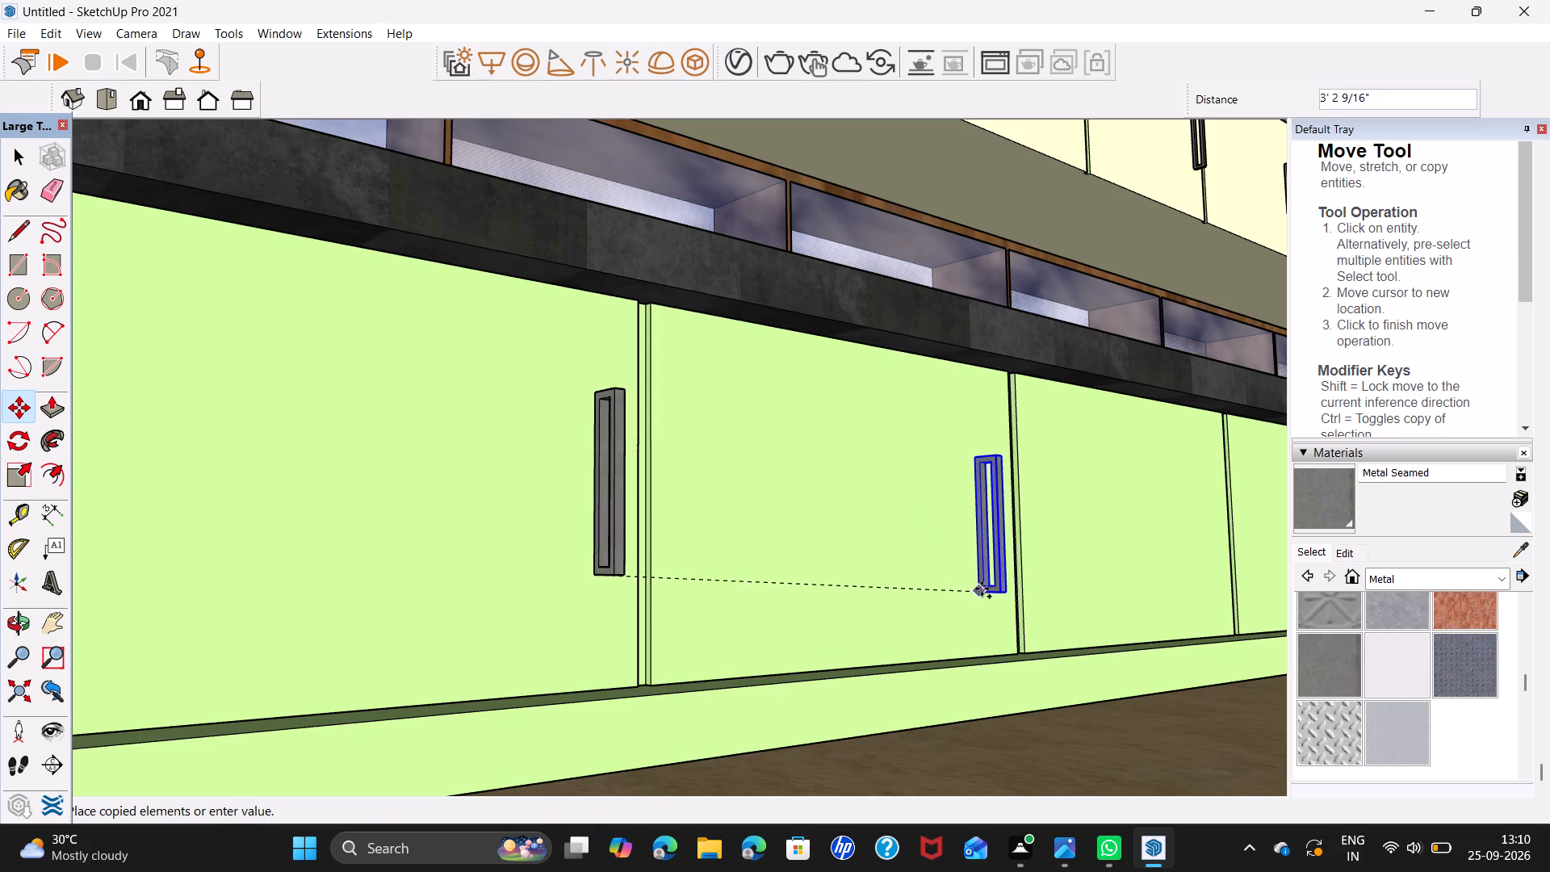
middle_drag(998, 574, 716, 547)
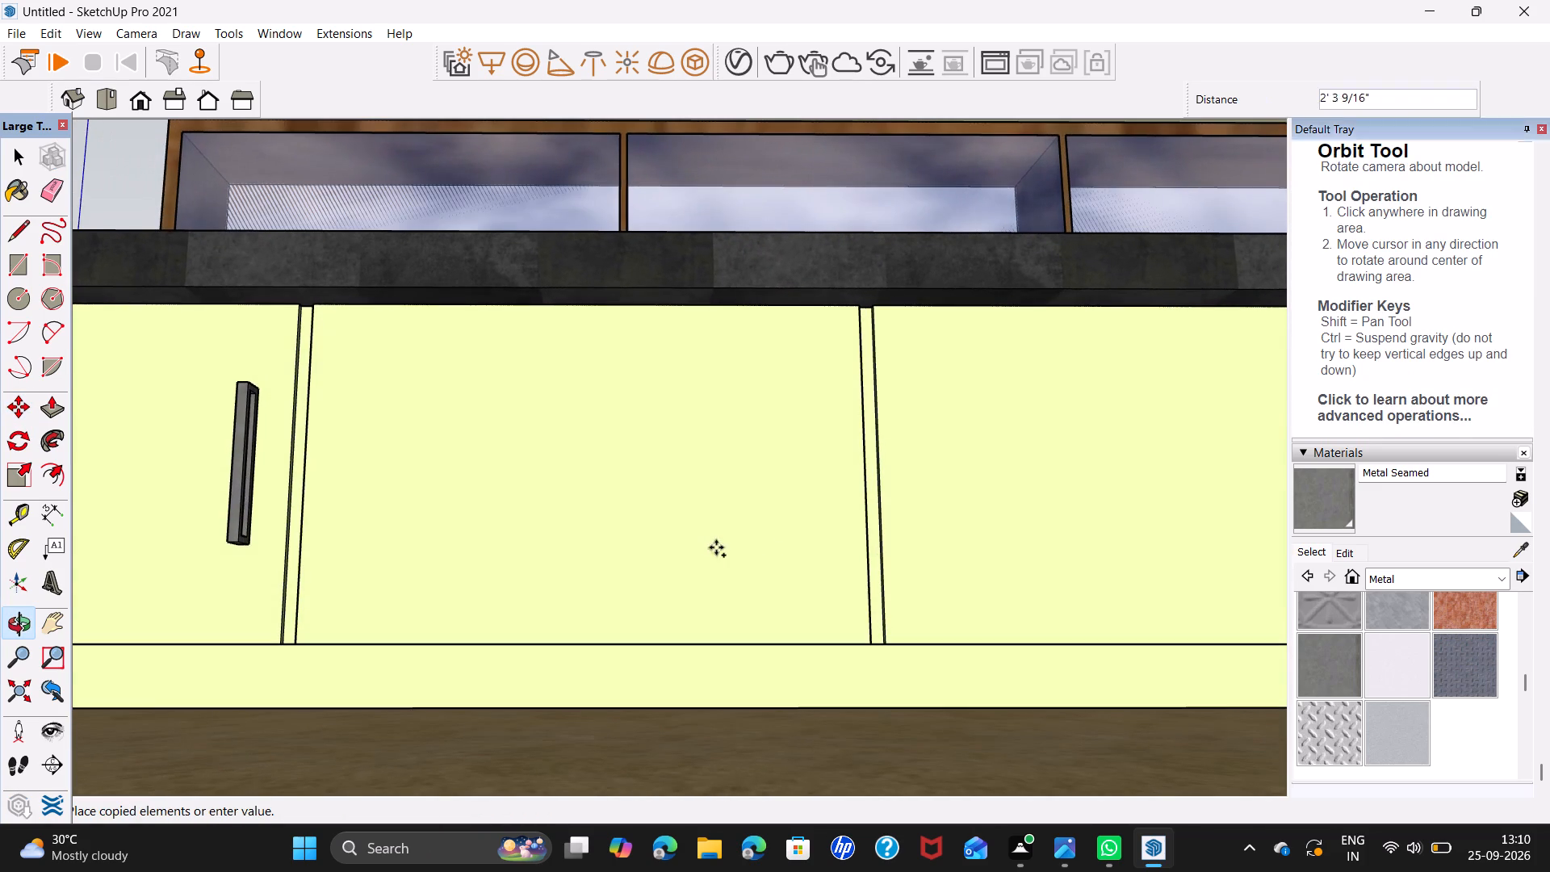
click(827, 541)
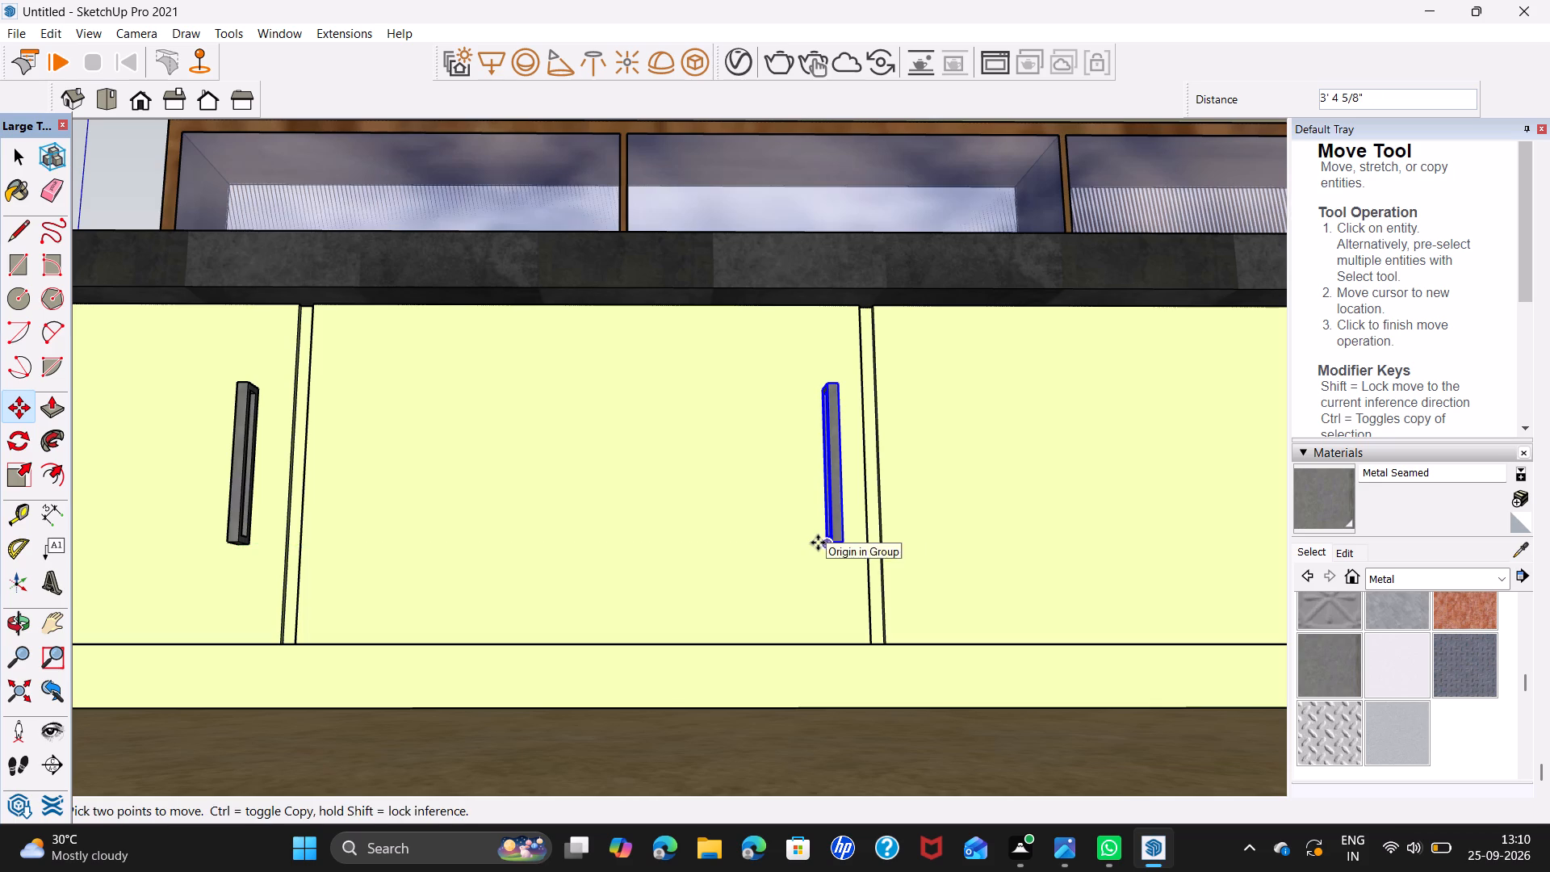
click(821, 543)
shift+middle_drag(876, 547, 1001, 549)
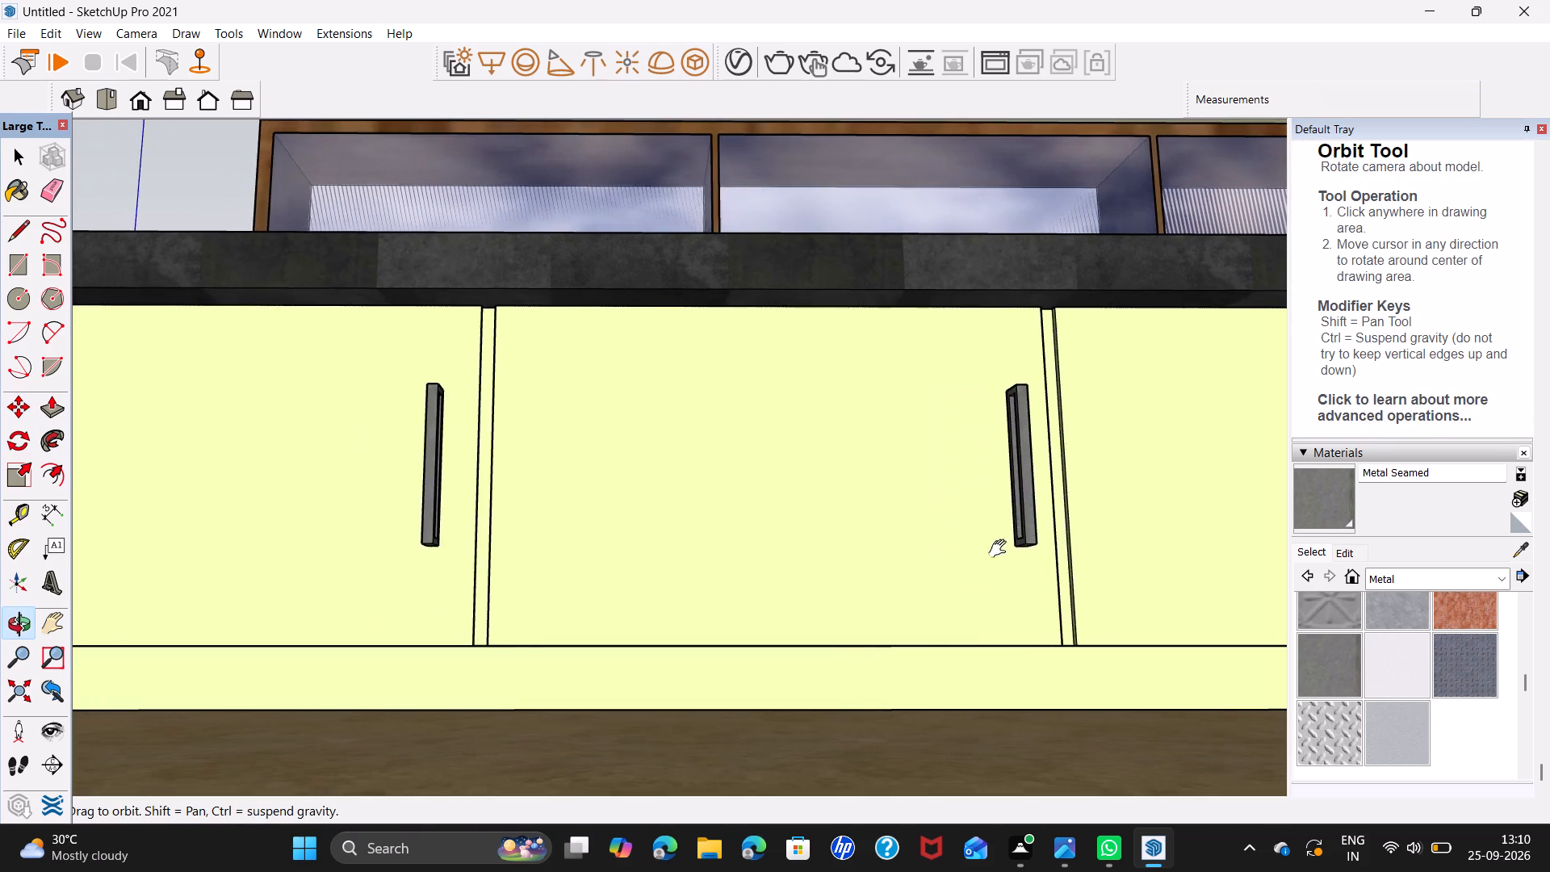
shift+middle_drag(1001, 549, 685, 501)
shift+middle_drag(1199, 508, 1197, 508)
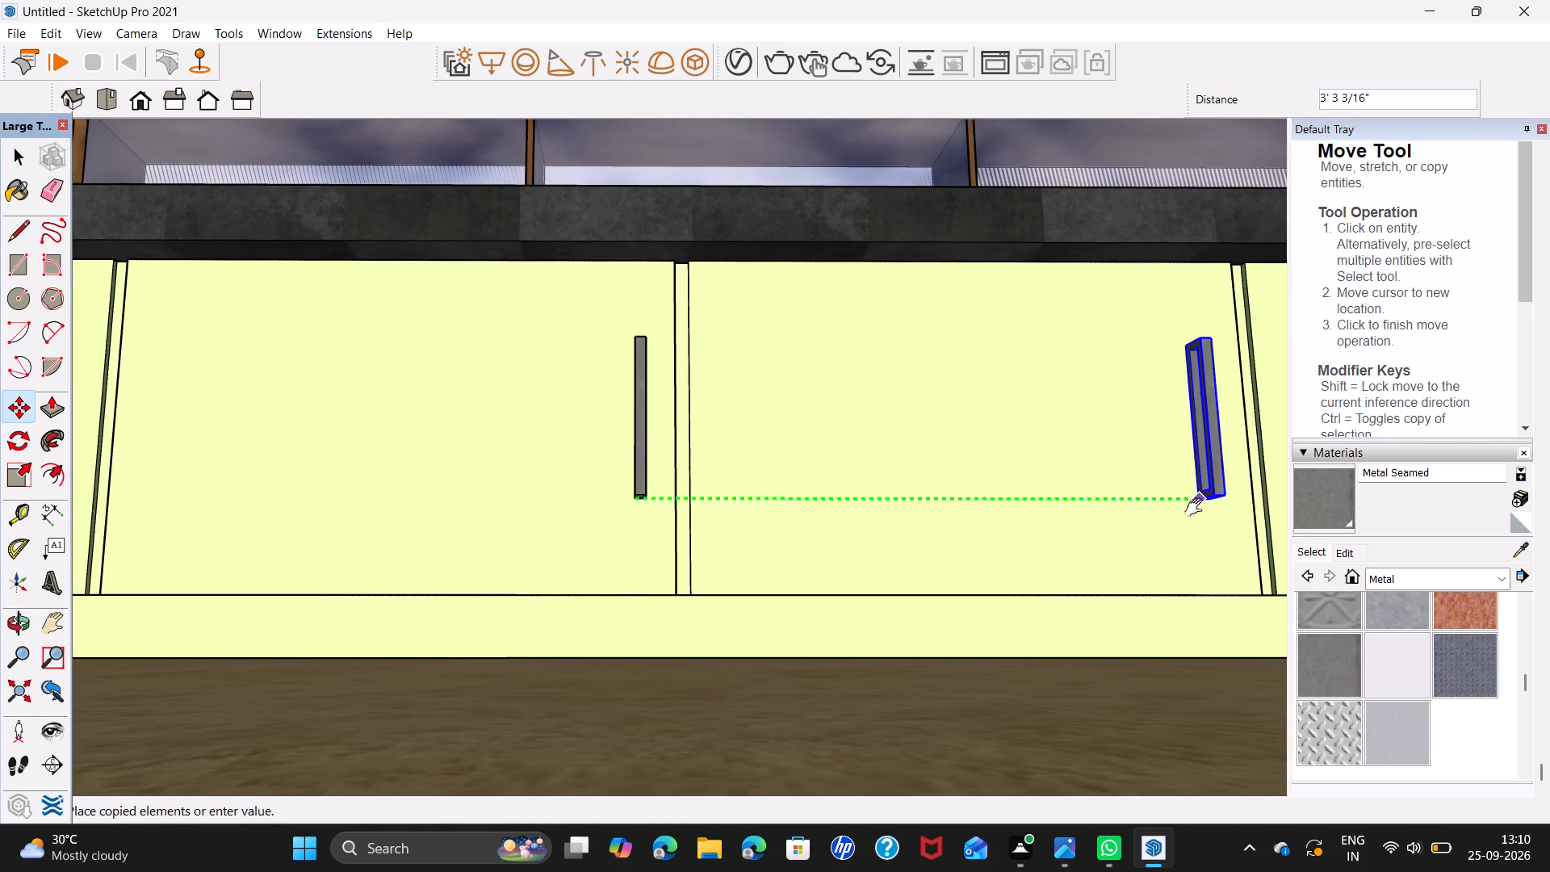
shift+middle_drag(1197, 508, 952, 521)
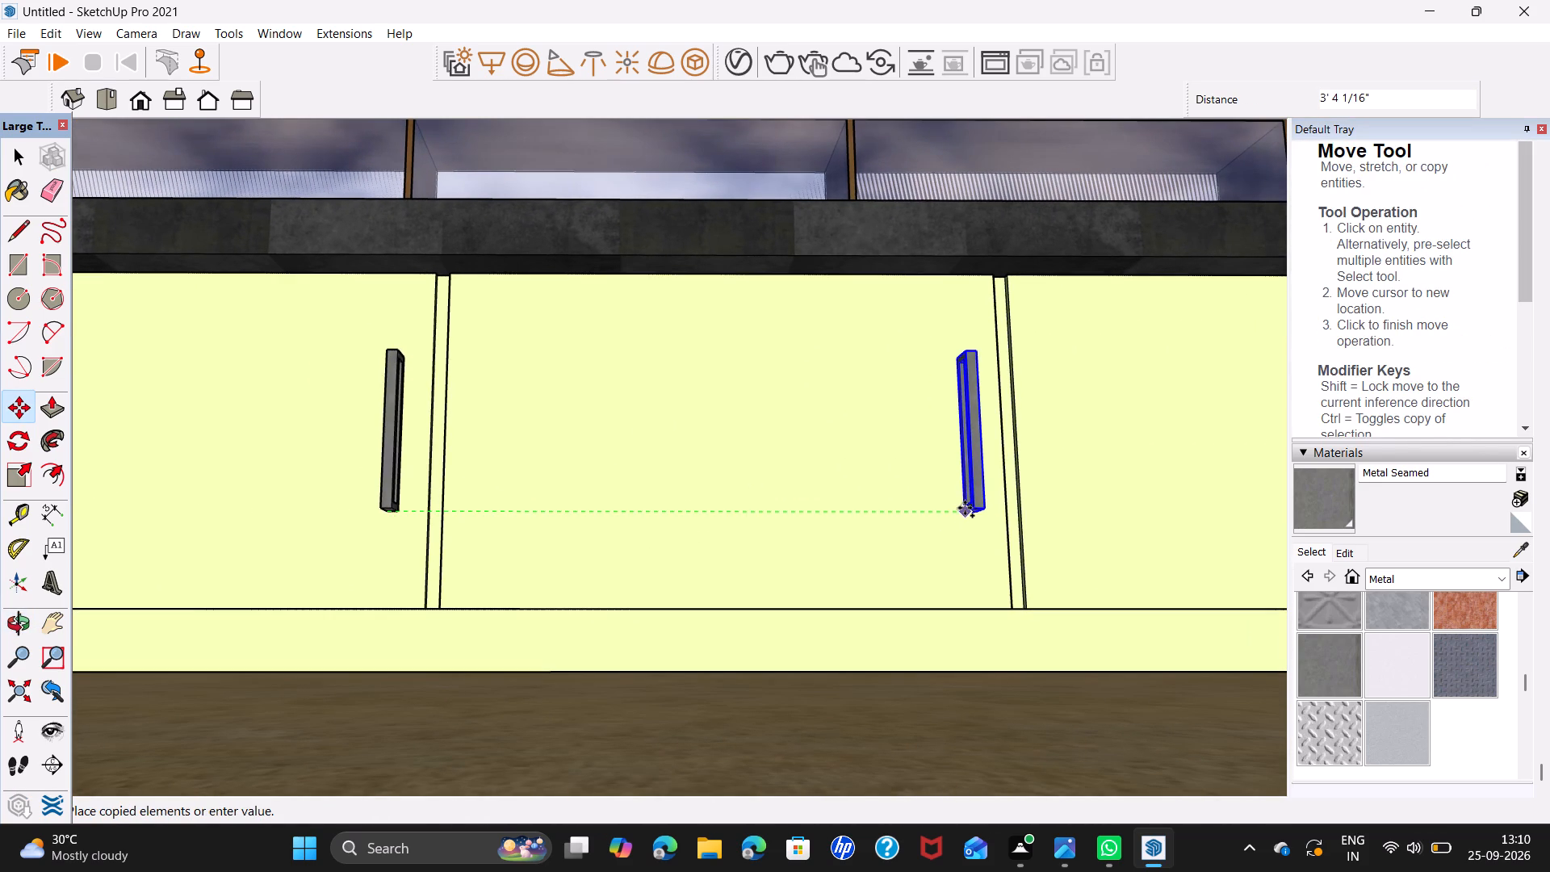
click(965, 508)
click(965, 508)
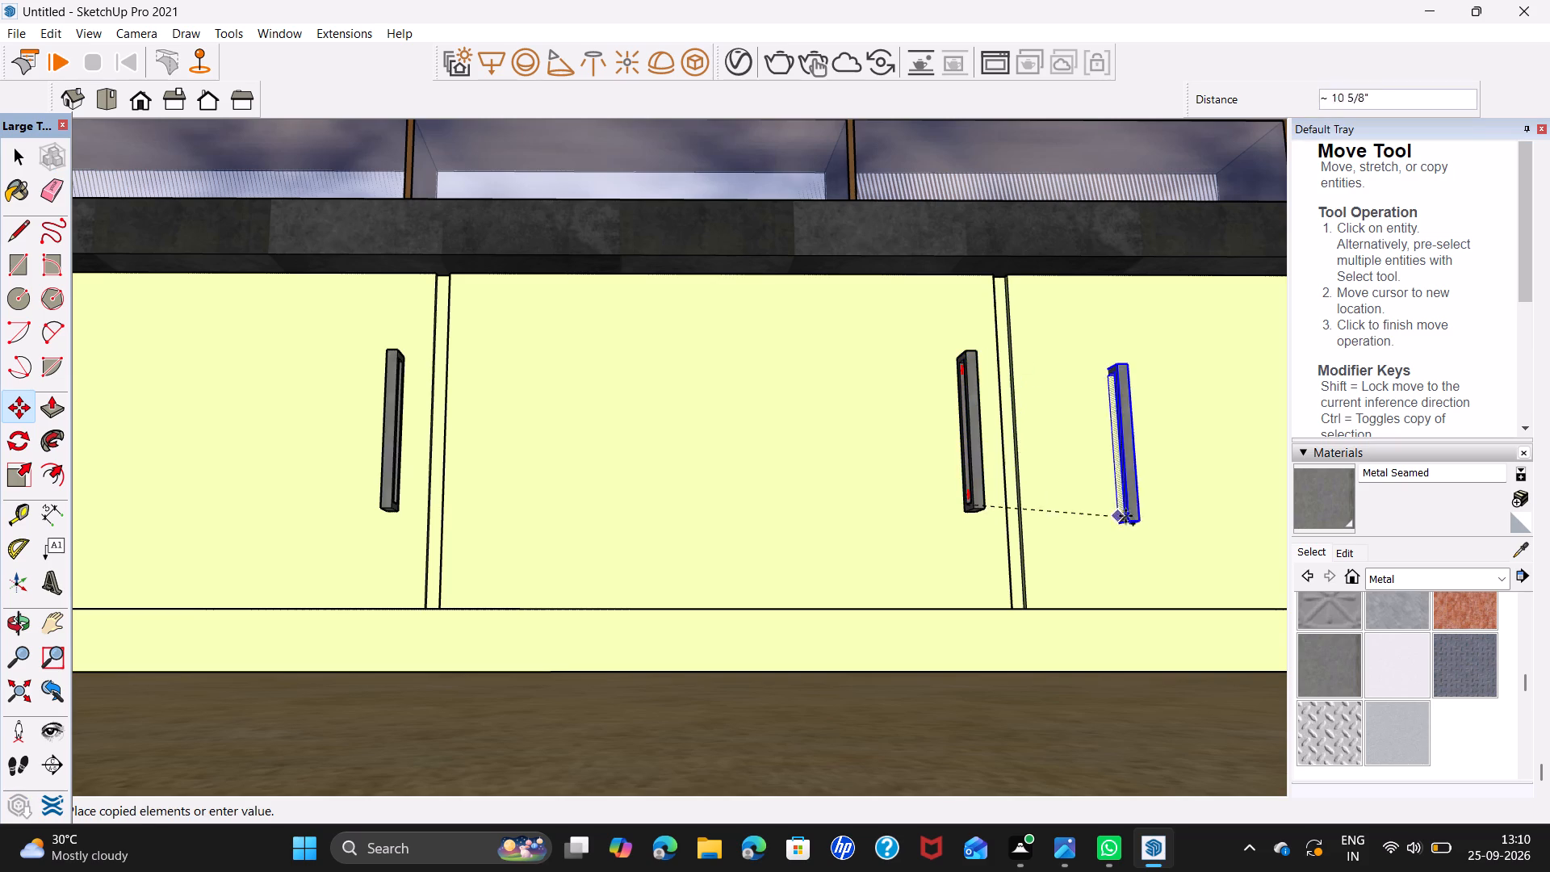
shift+middle_drag(1140, 514, 496, 493)
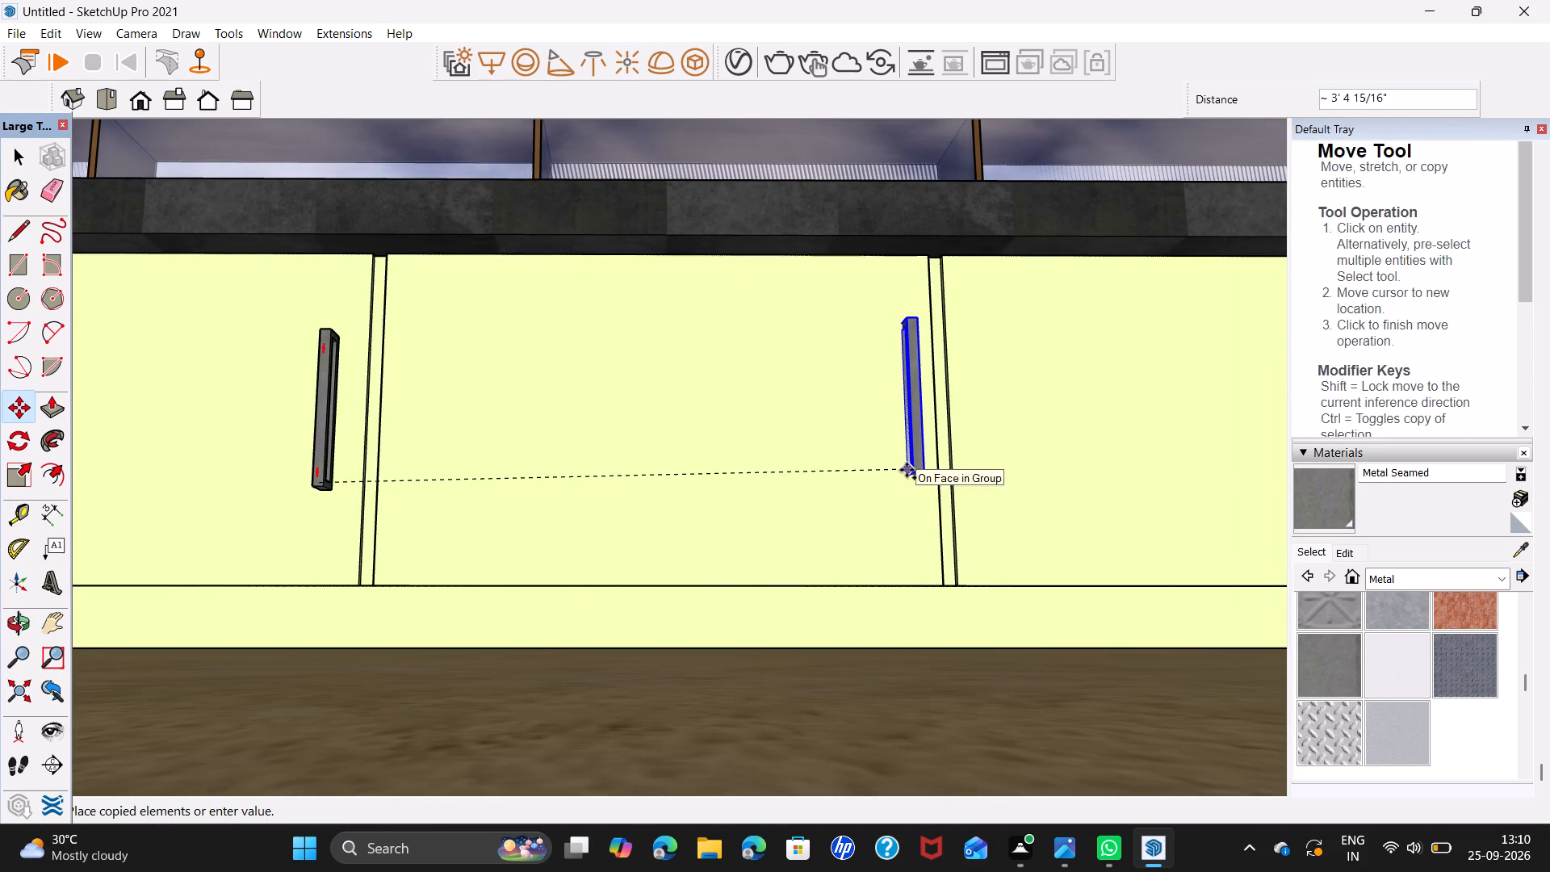
click(907, 480)
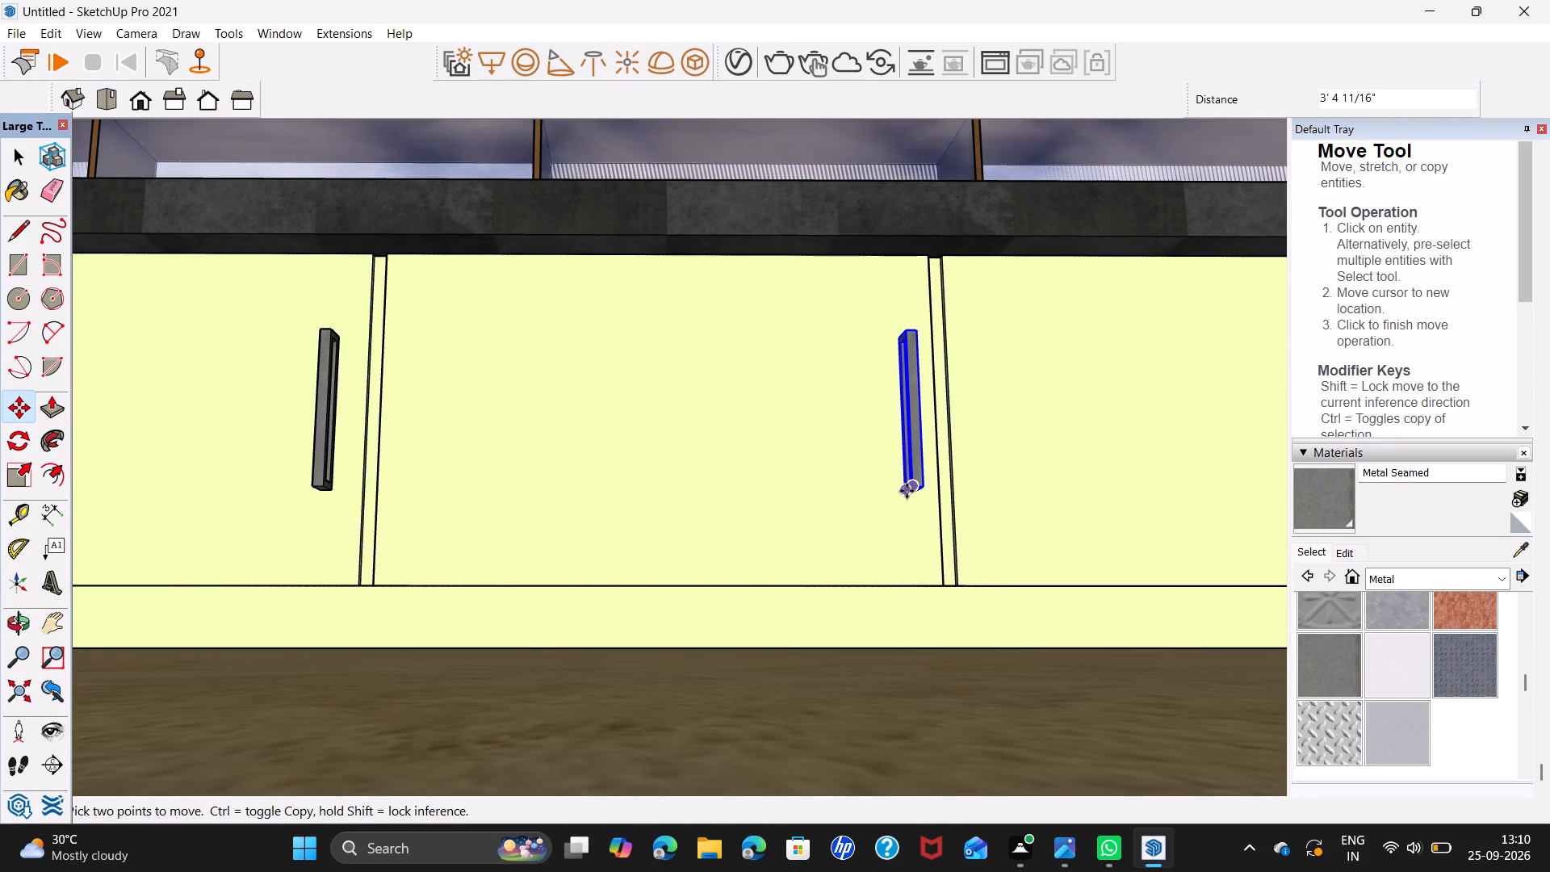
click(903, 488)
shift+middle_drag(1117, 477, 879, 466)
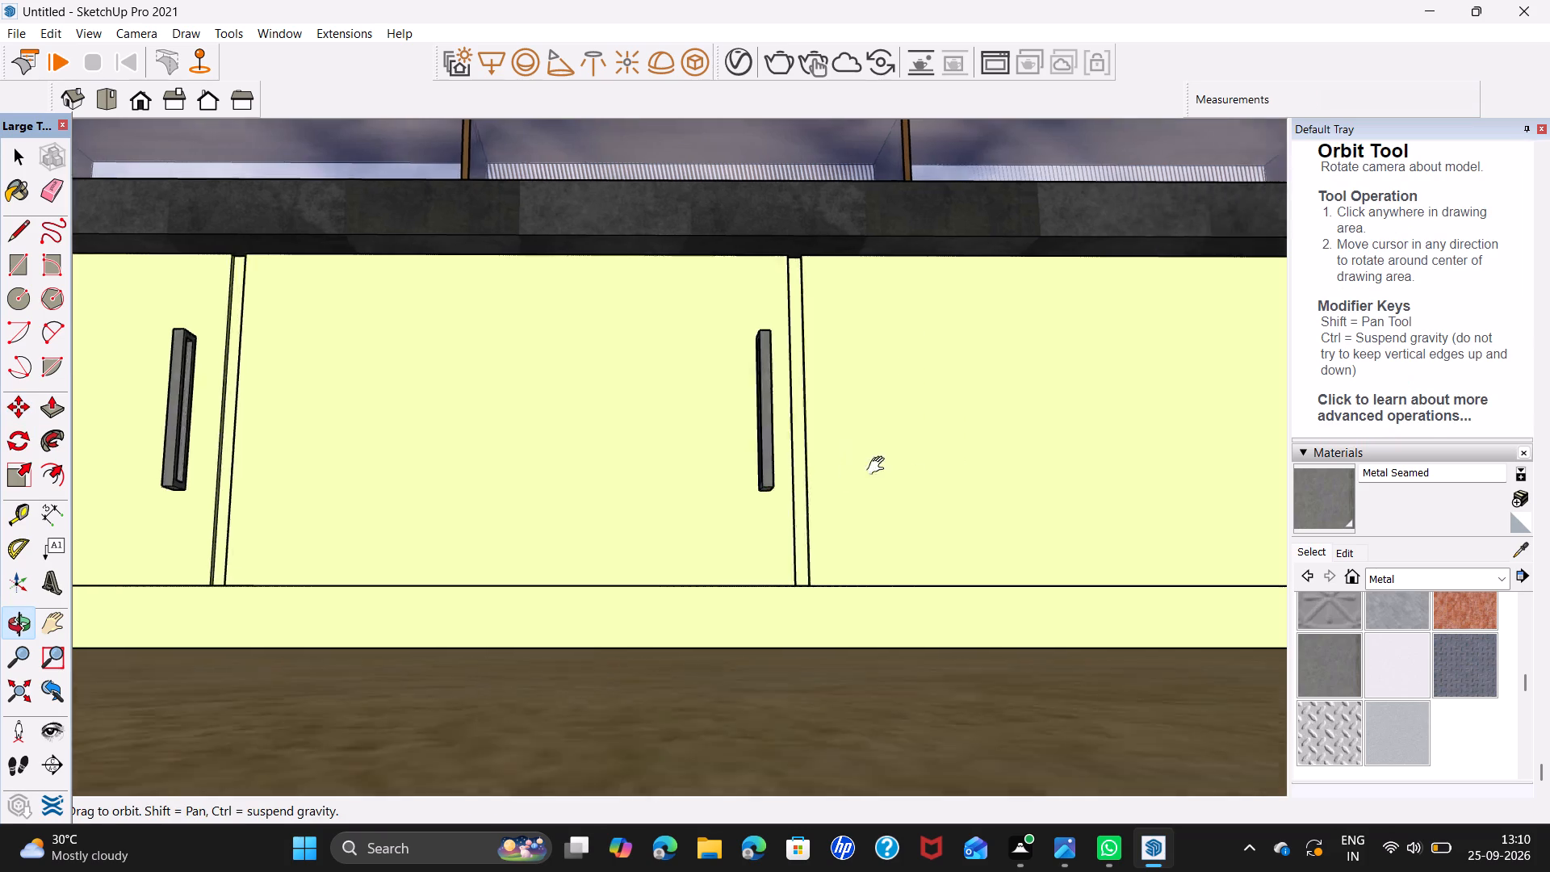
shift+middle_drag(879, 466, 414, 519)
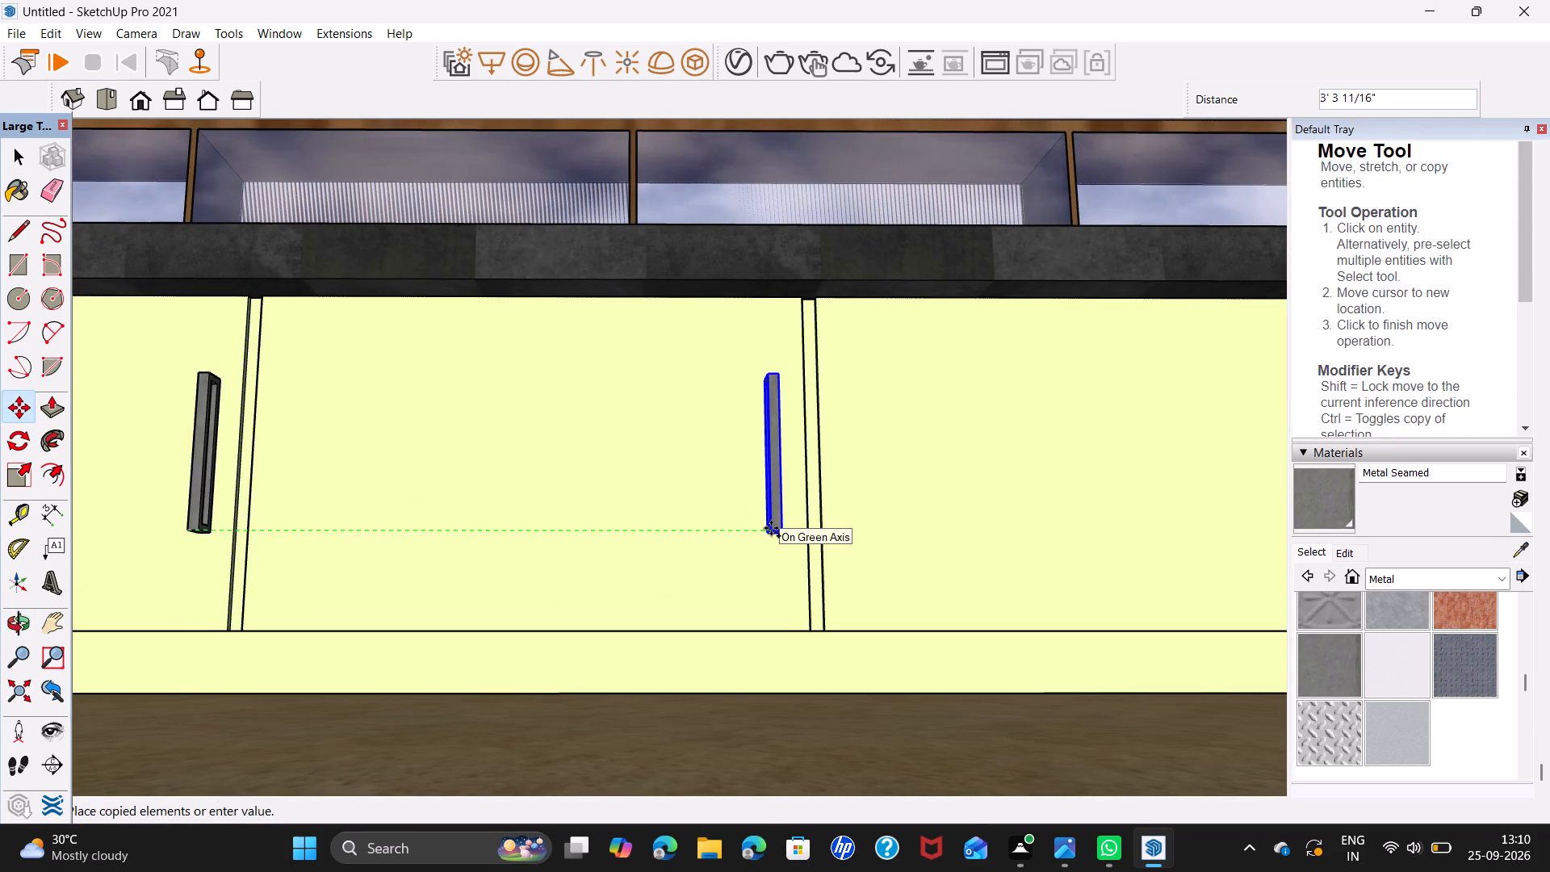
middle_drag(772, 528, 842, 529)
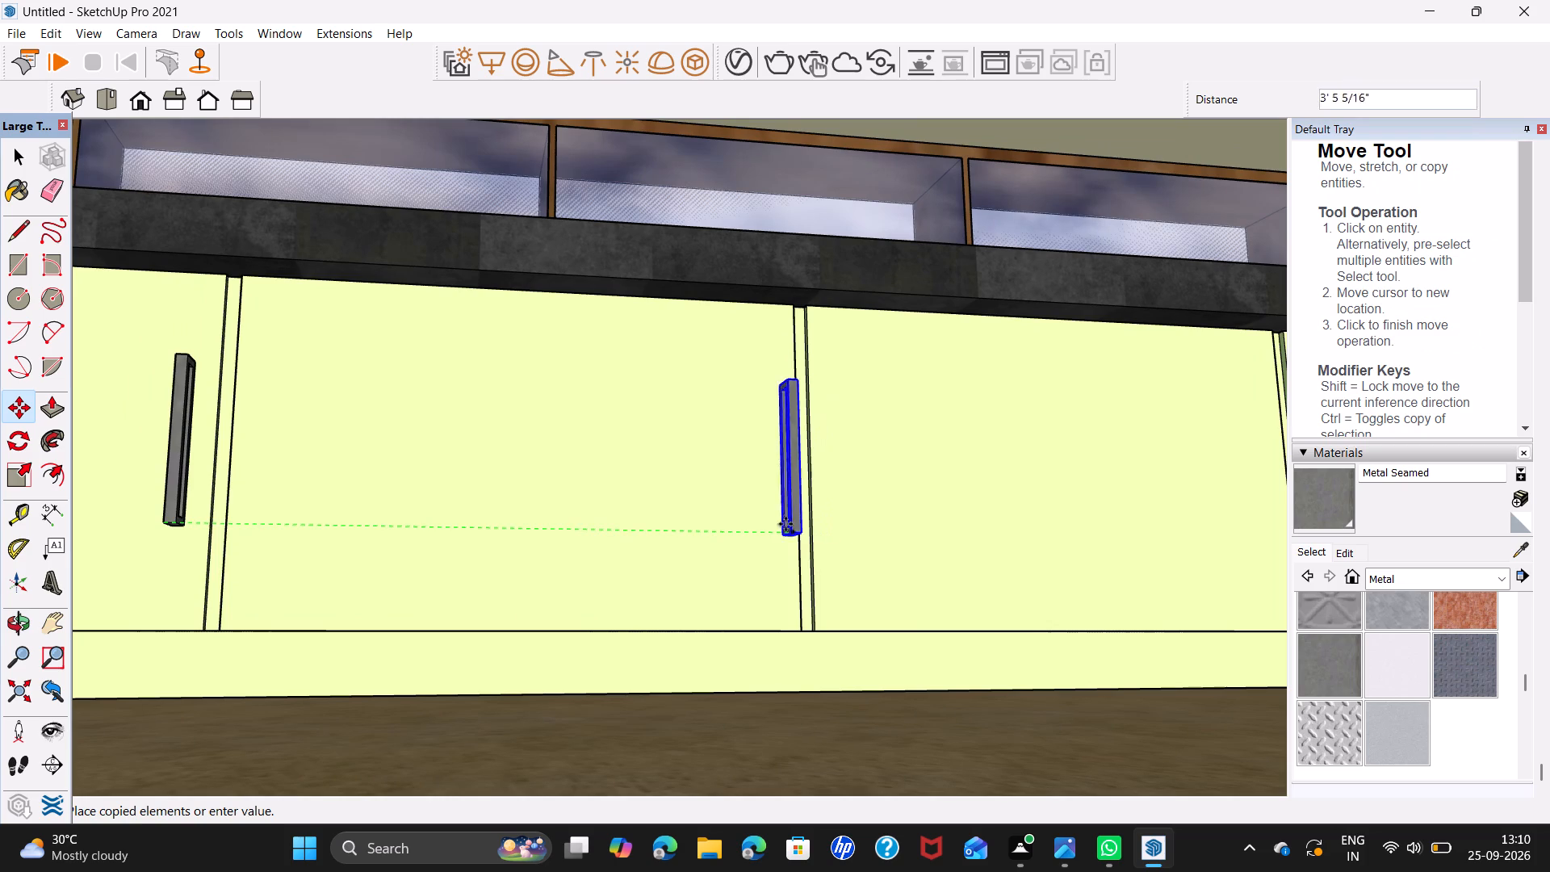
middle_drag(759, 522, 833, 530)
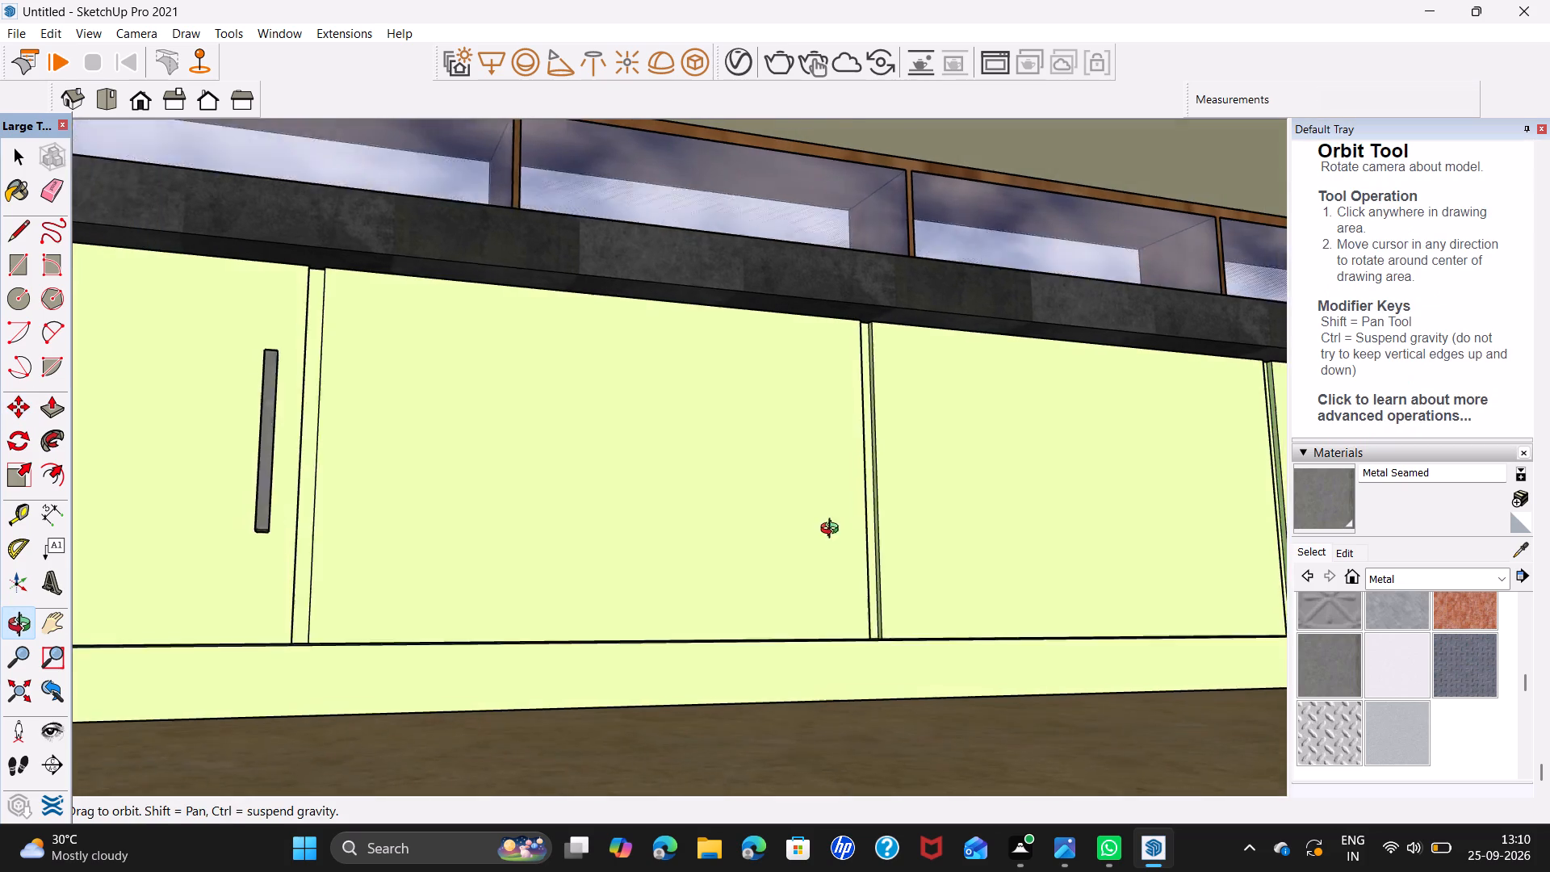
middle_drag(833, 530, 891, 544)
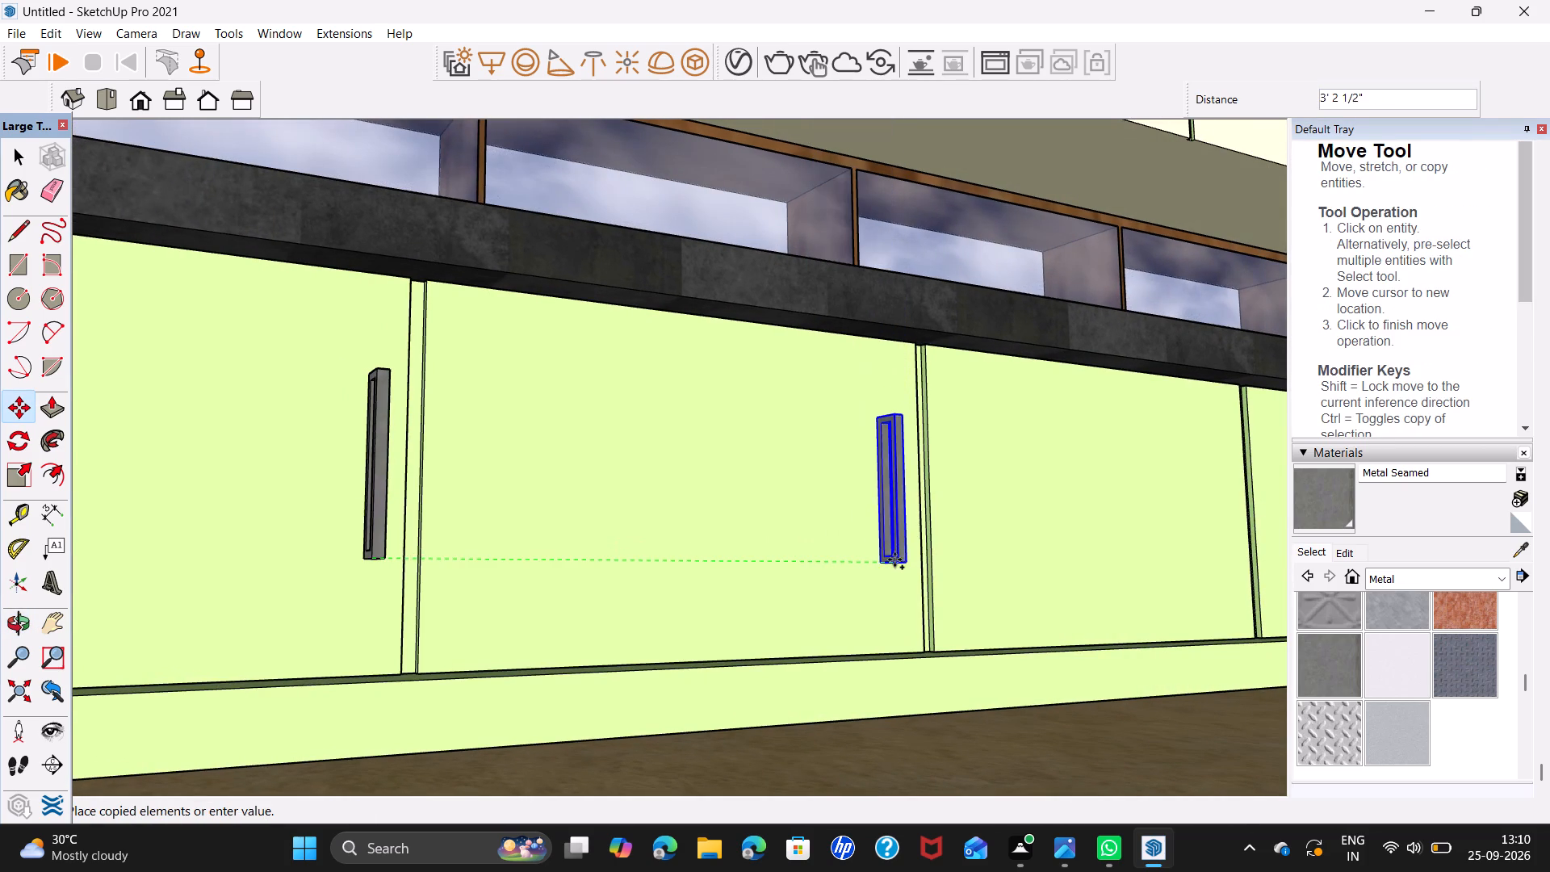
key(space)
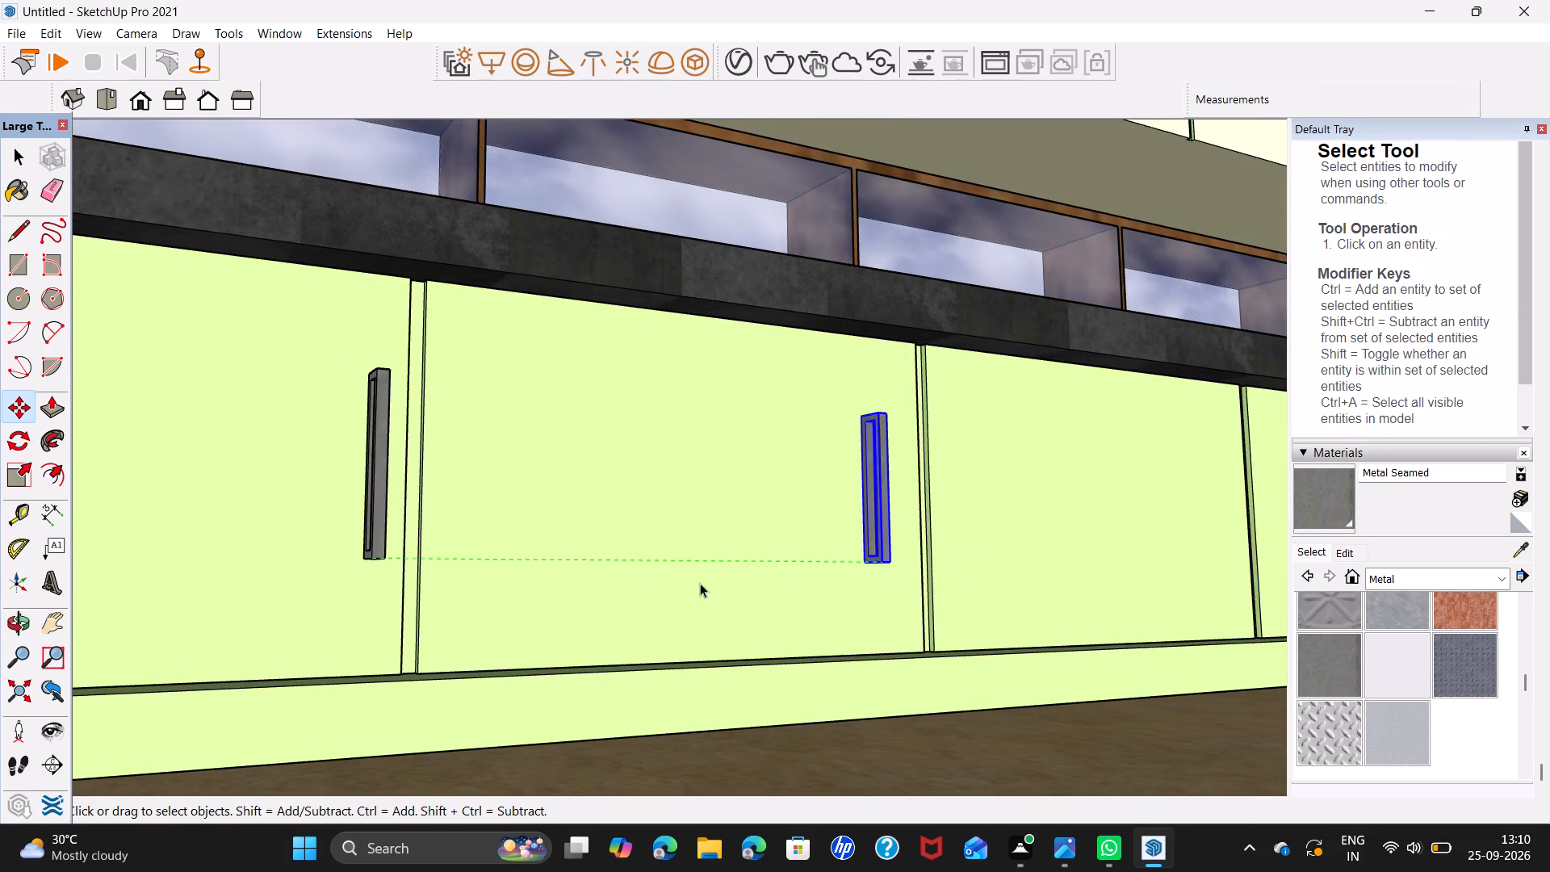
Copy the fourth base door's handle about 3' 4" along the cabinet row onto the fifth base door.
key(m)
scroll(368, 557, up, 6)
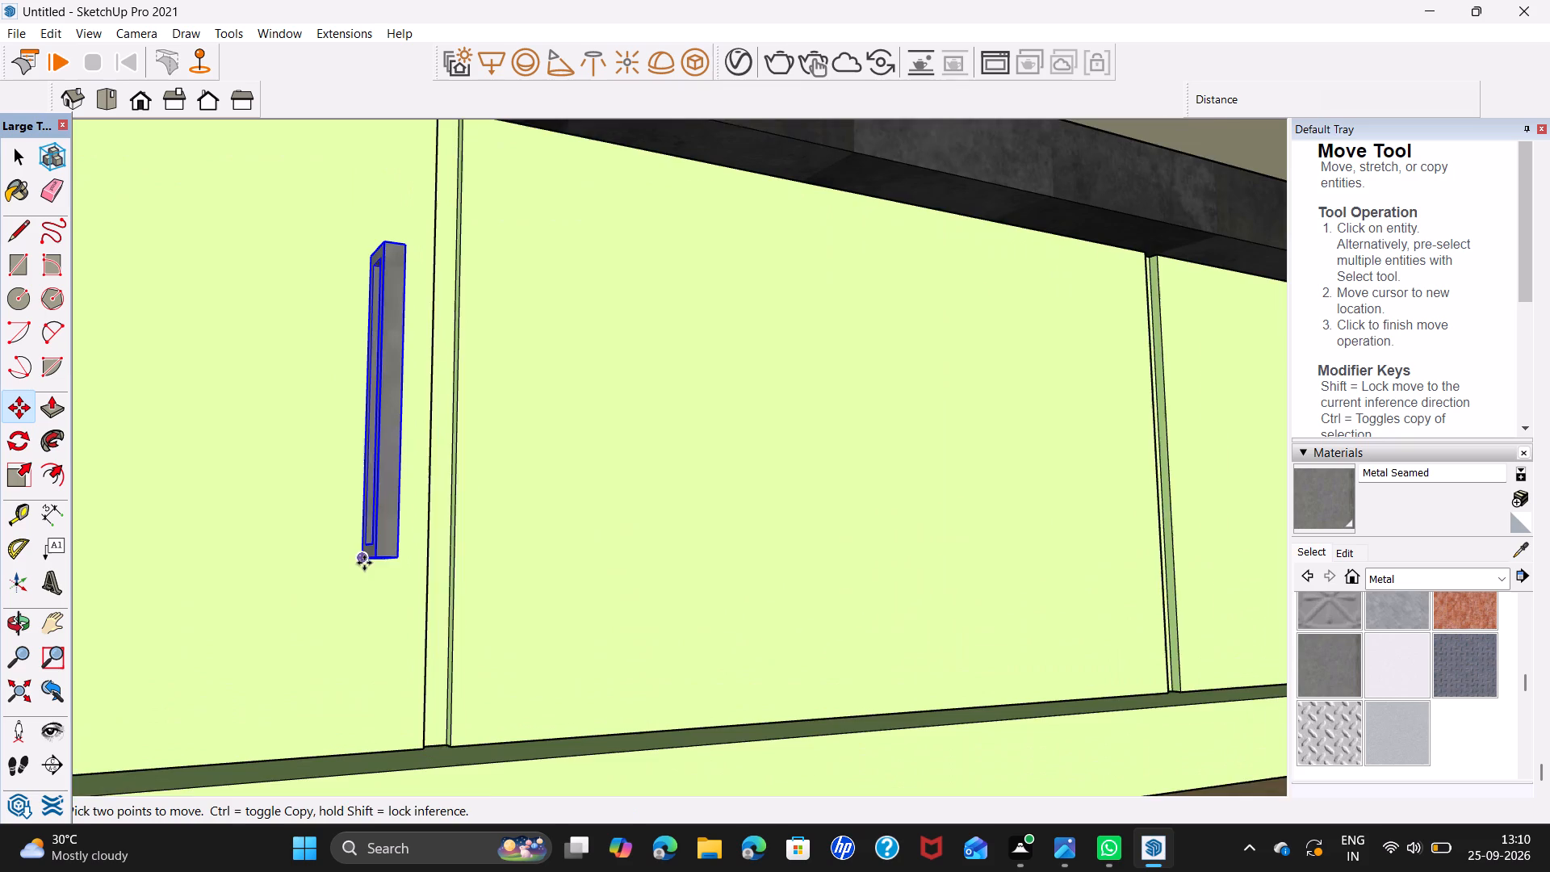
click(359, 555)
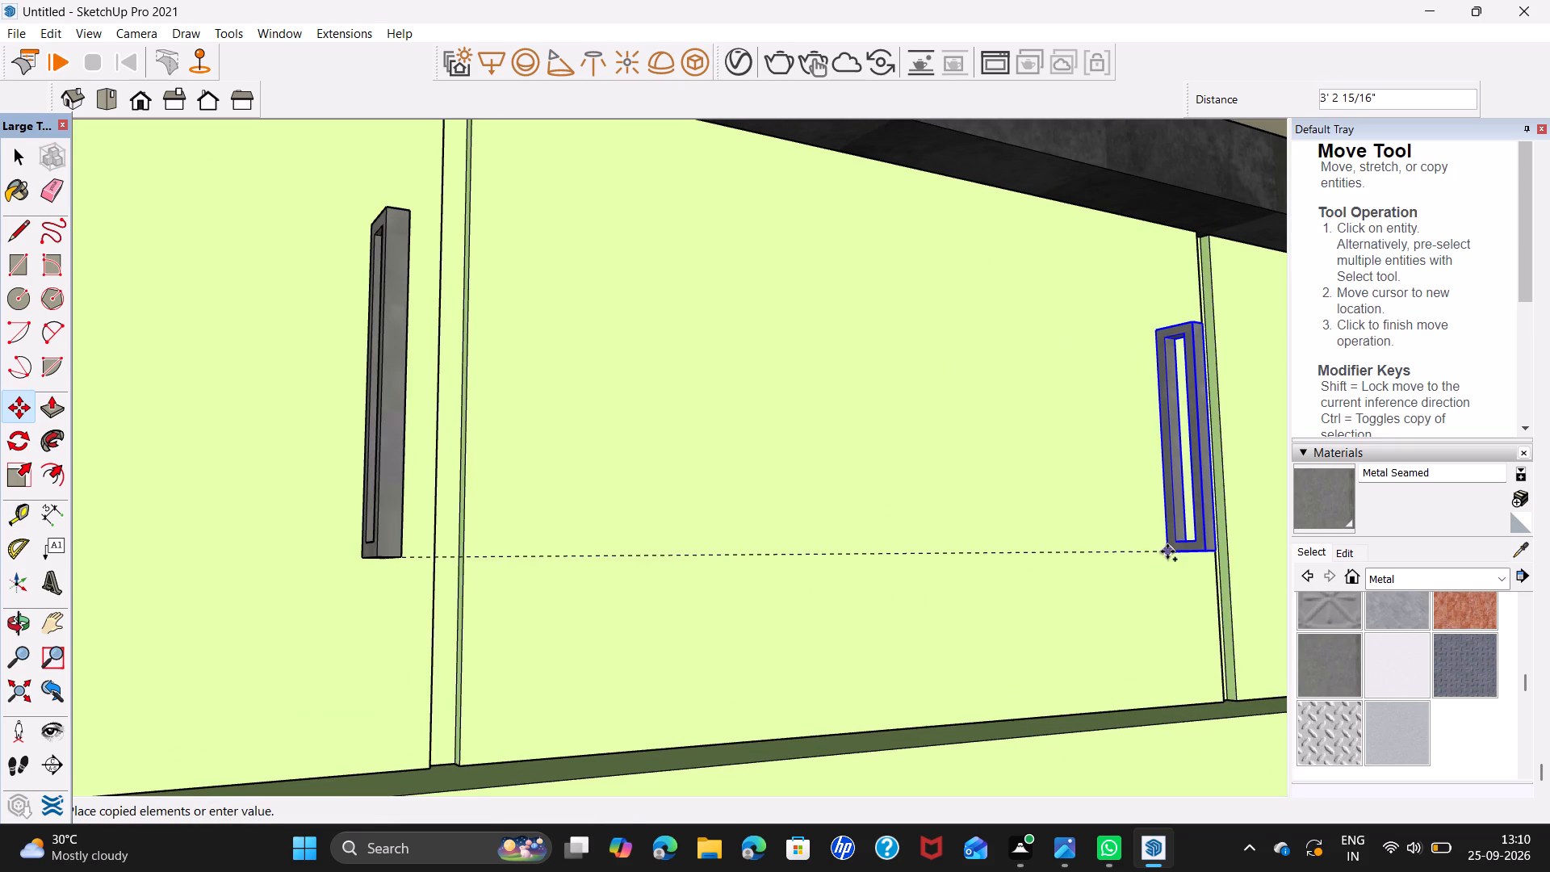
middle_drag(1168, 551, 1047, 552)
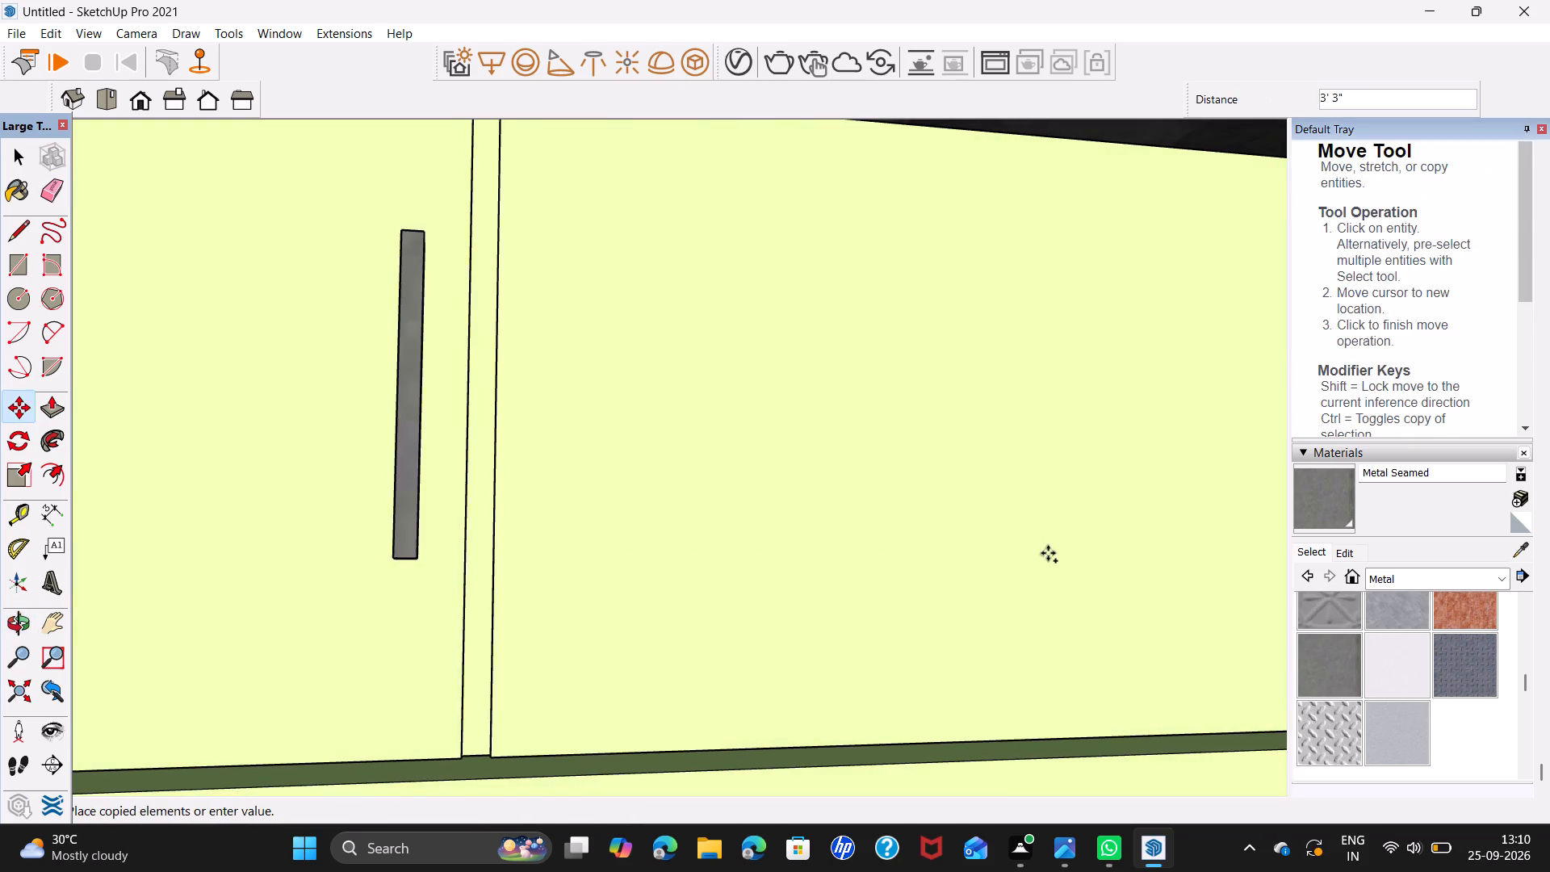
shift+middle_drag(1084, 551, 677, 483)
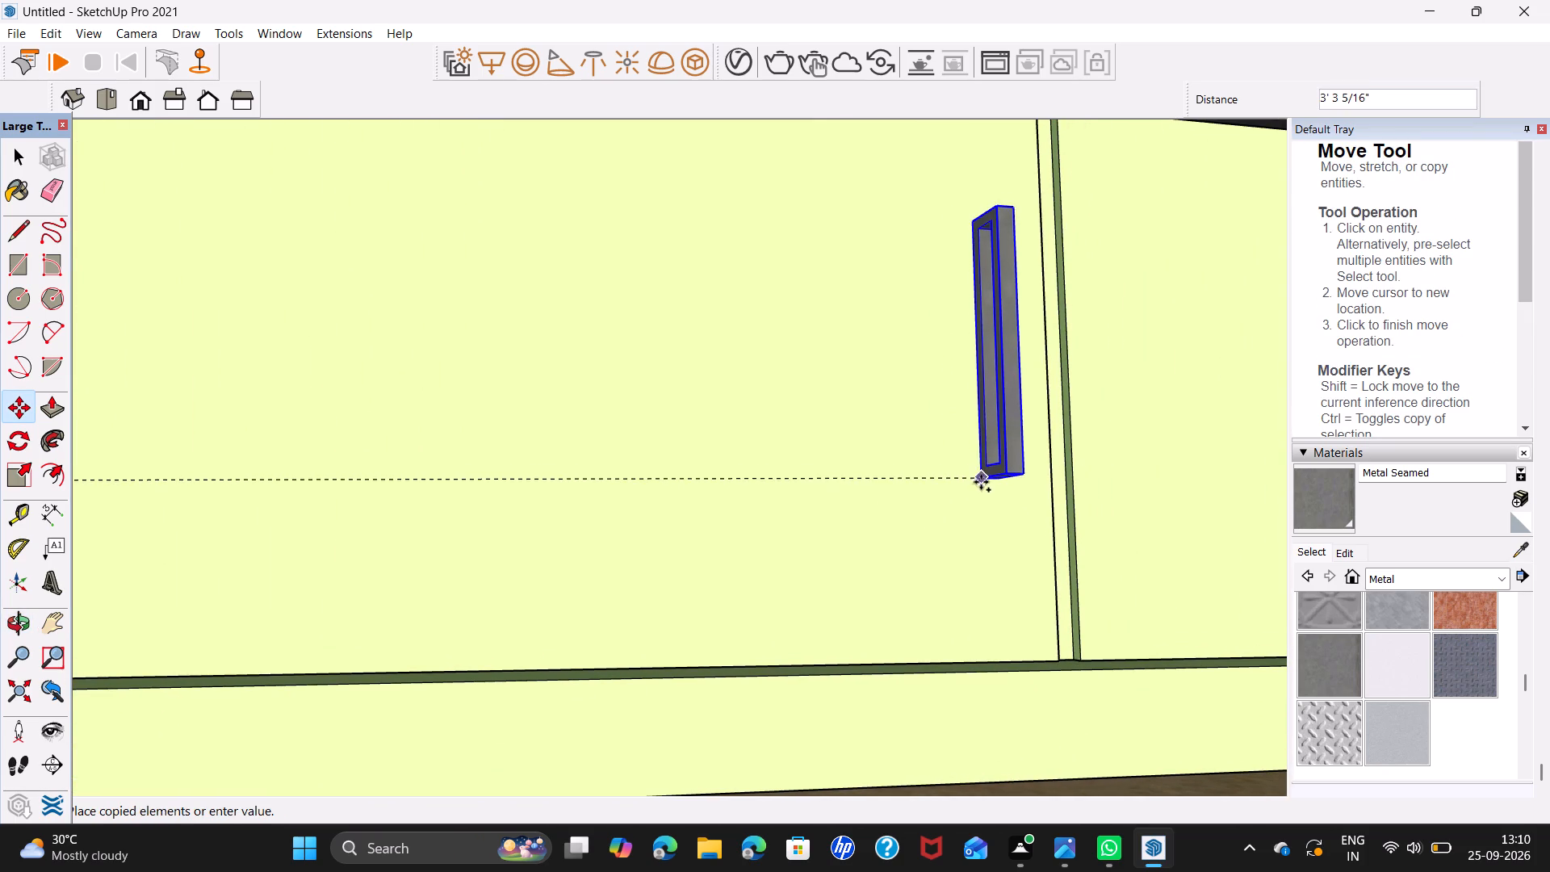
scroll(1002, 409, down, 6)
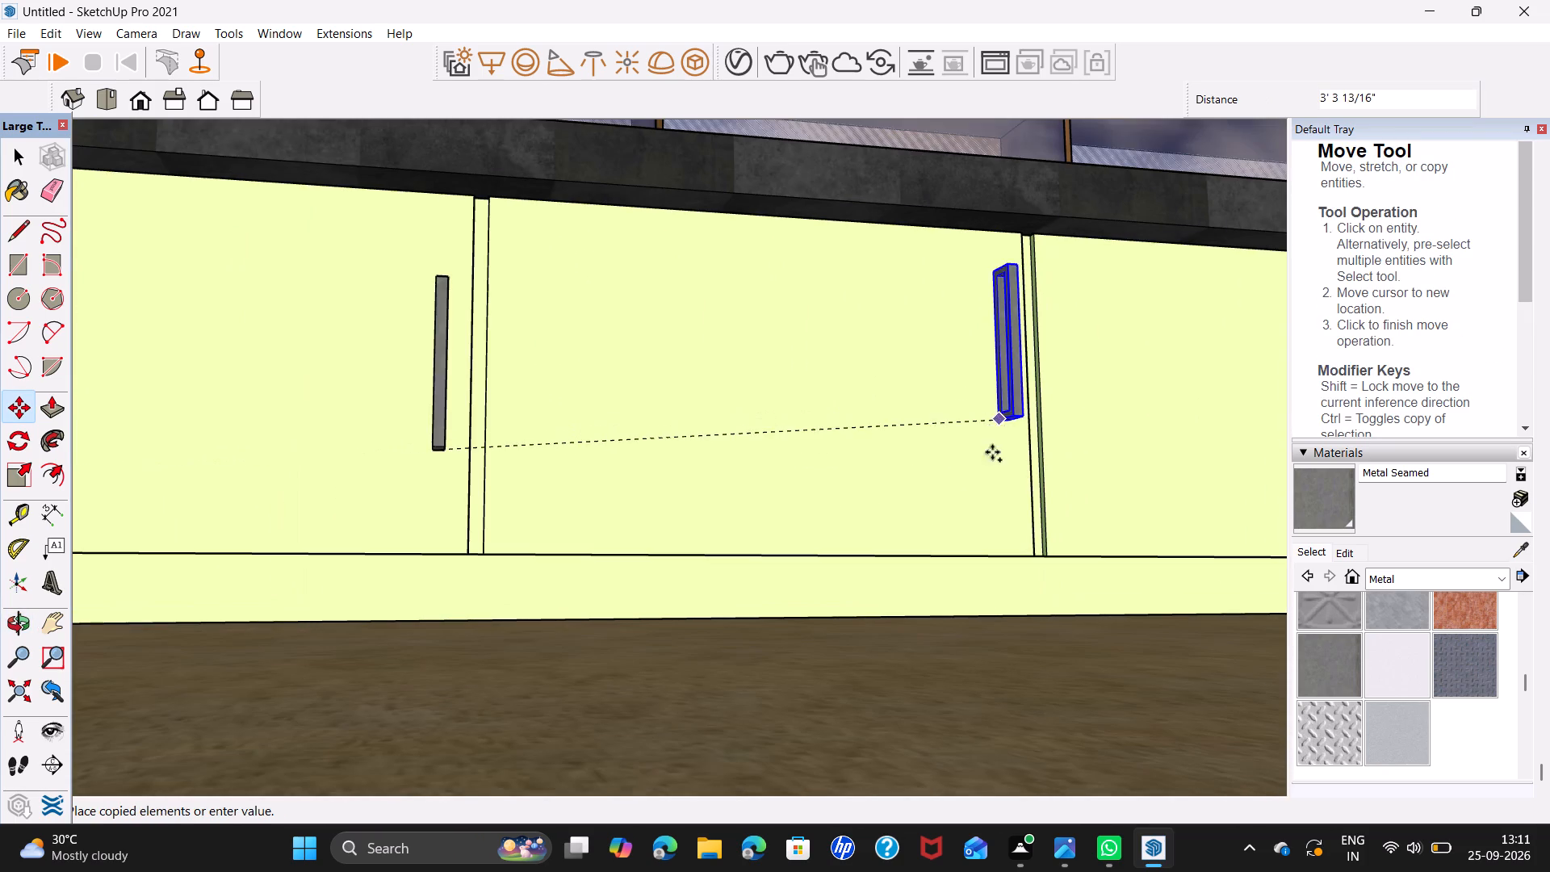
click(994, 460)
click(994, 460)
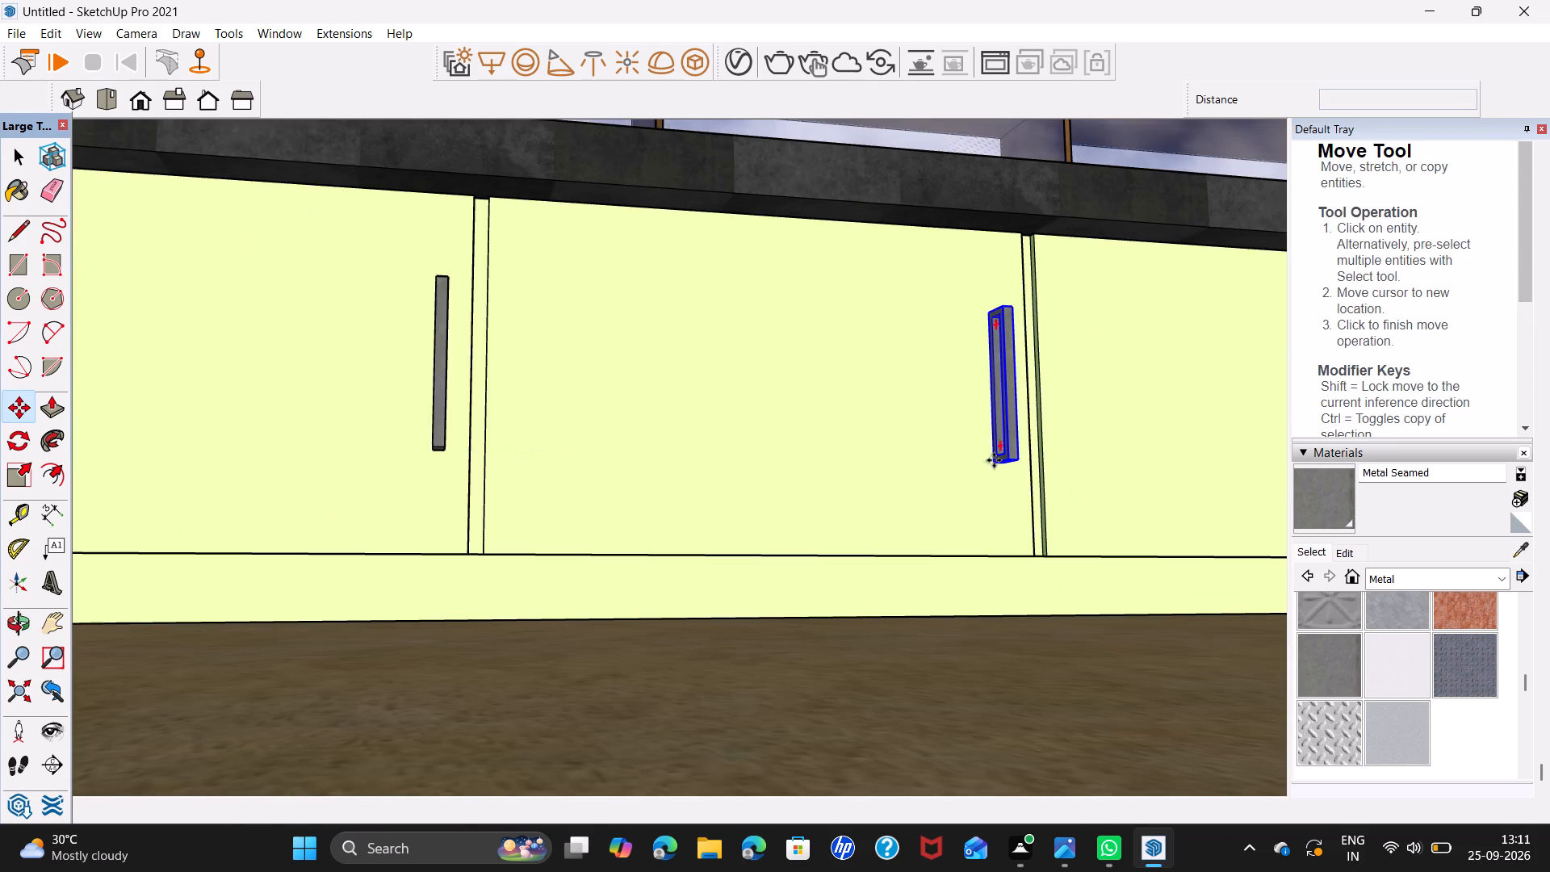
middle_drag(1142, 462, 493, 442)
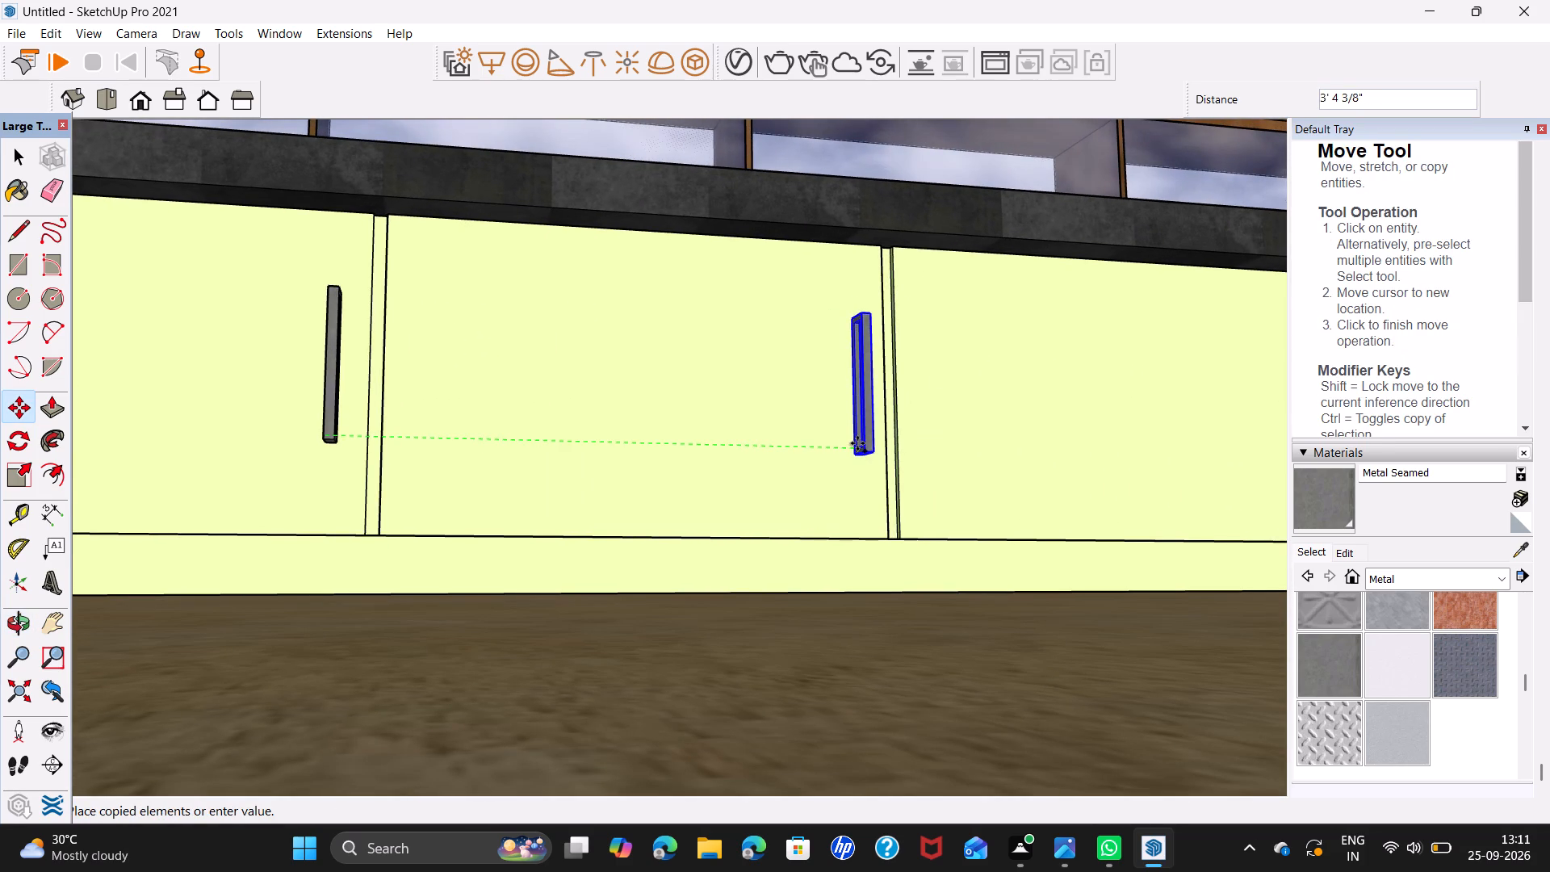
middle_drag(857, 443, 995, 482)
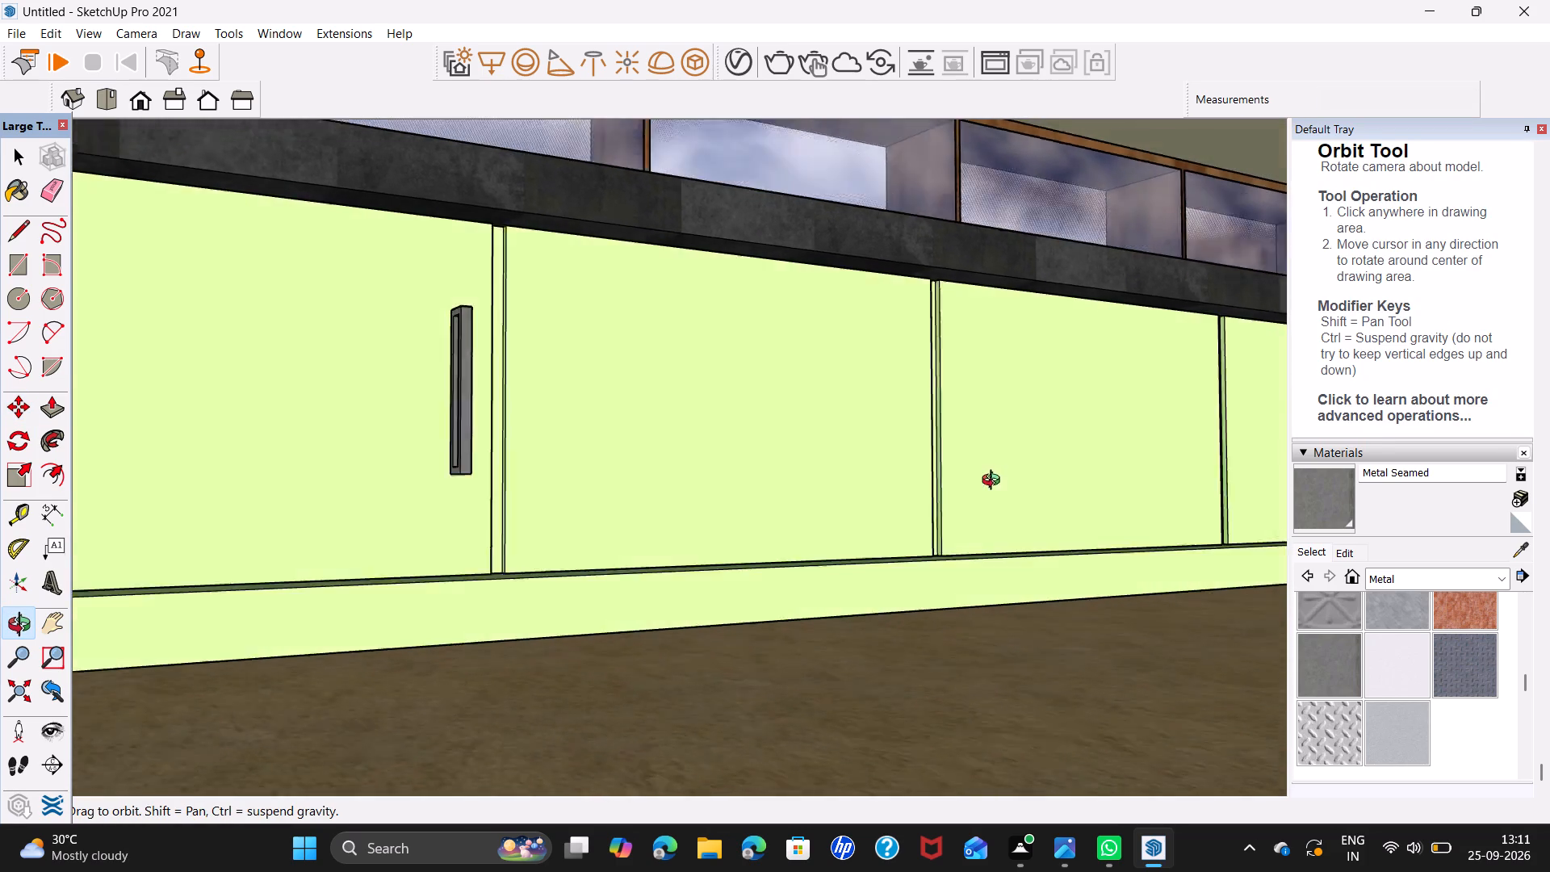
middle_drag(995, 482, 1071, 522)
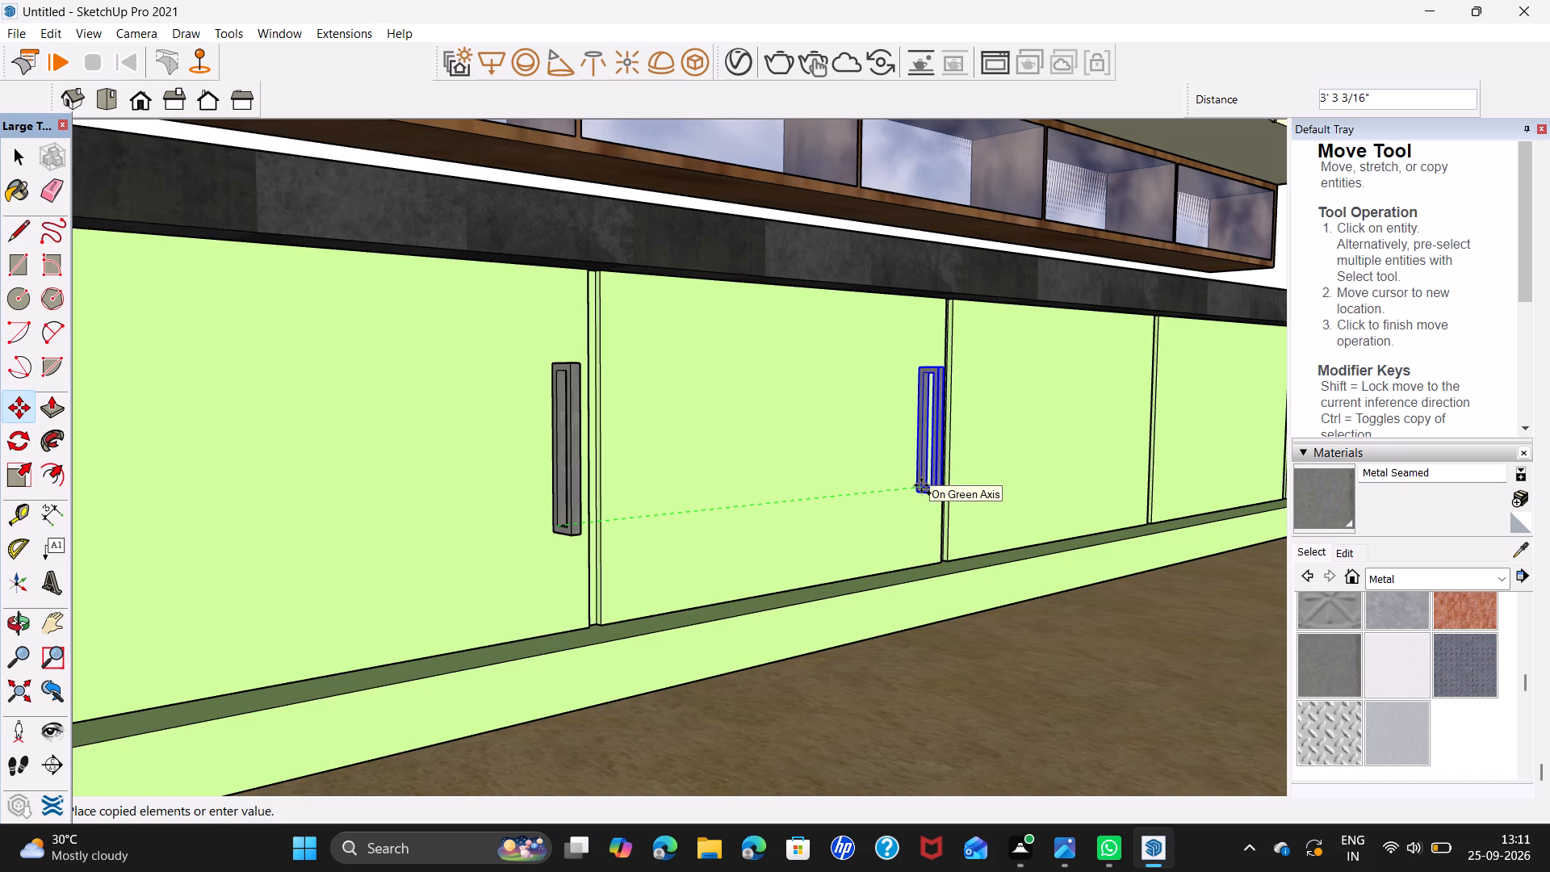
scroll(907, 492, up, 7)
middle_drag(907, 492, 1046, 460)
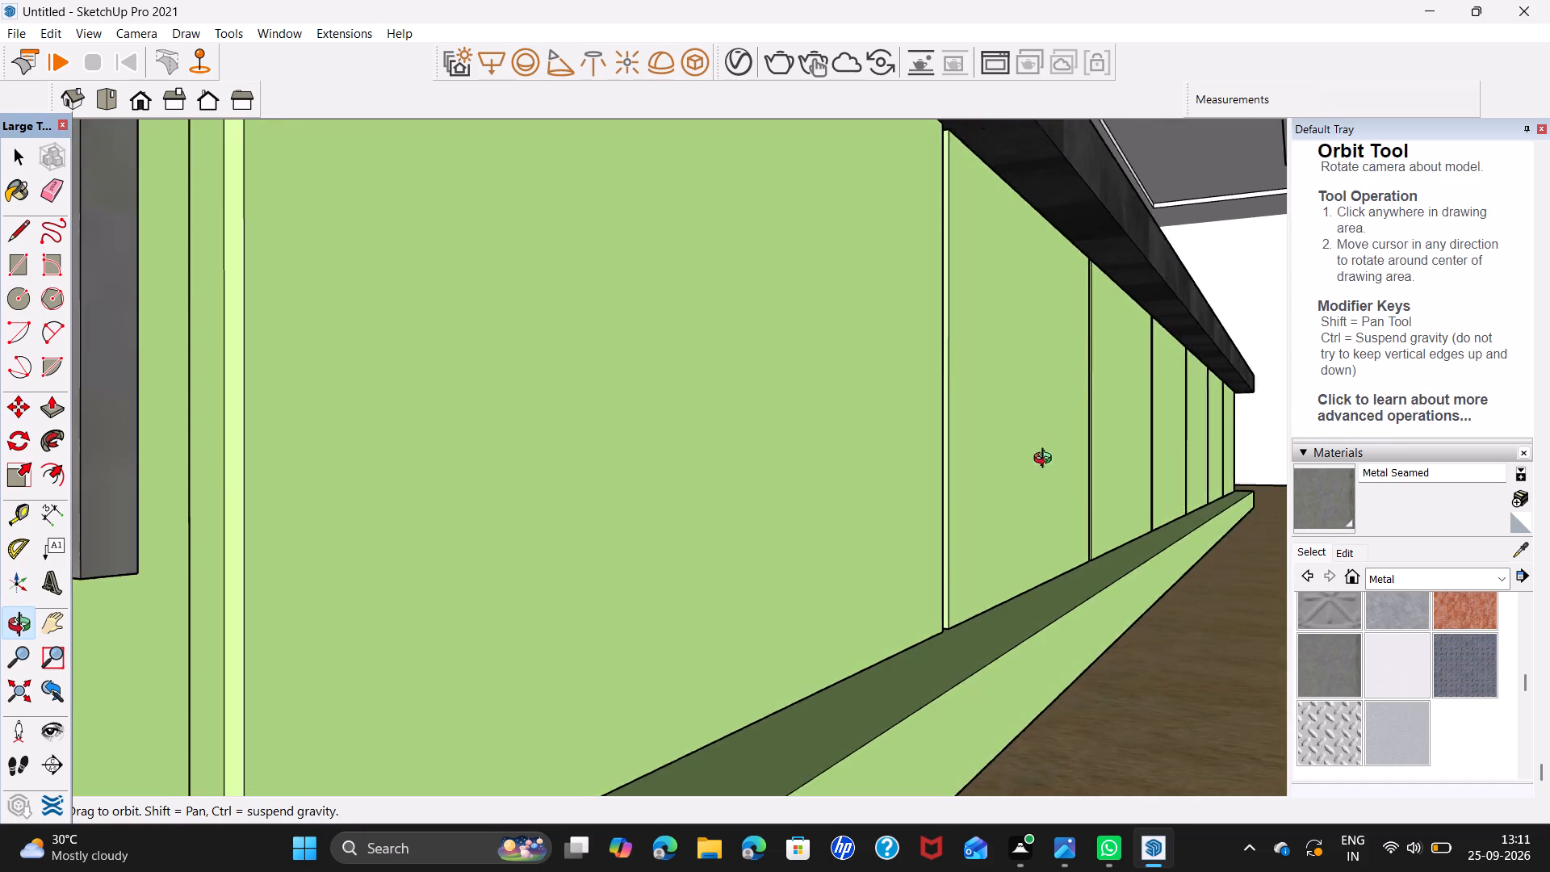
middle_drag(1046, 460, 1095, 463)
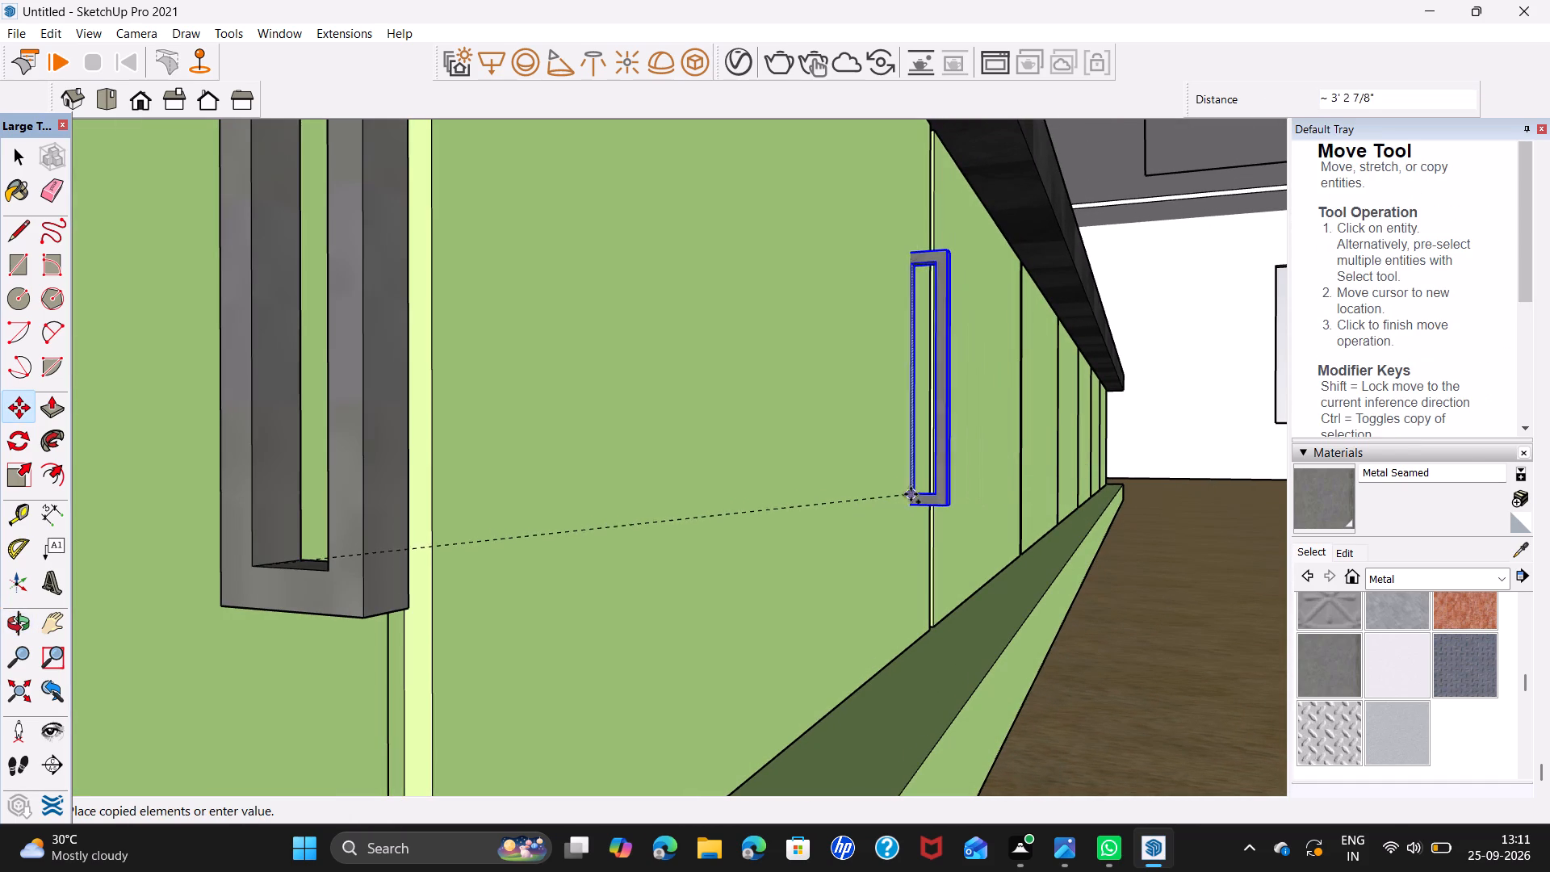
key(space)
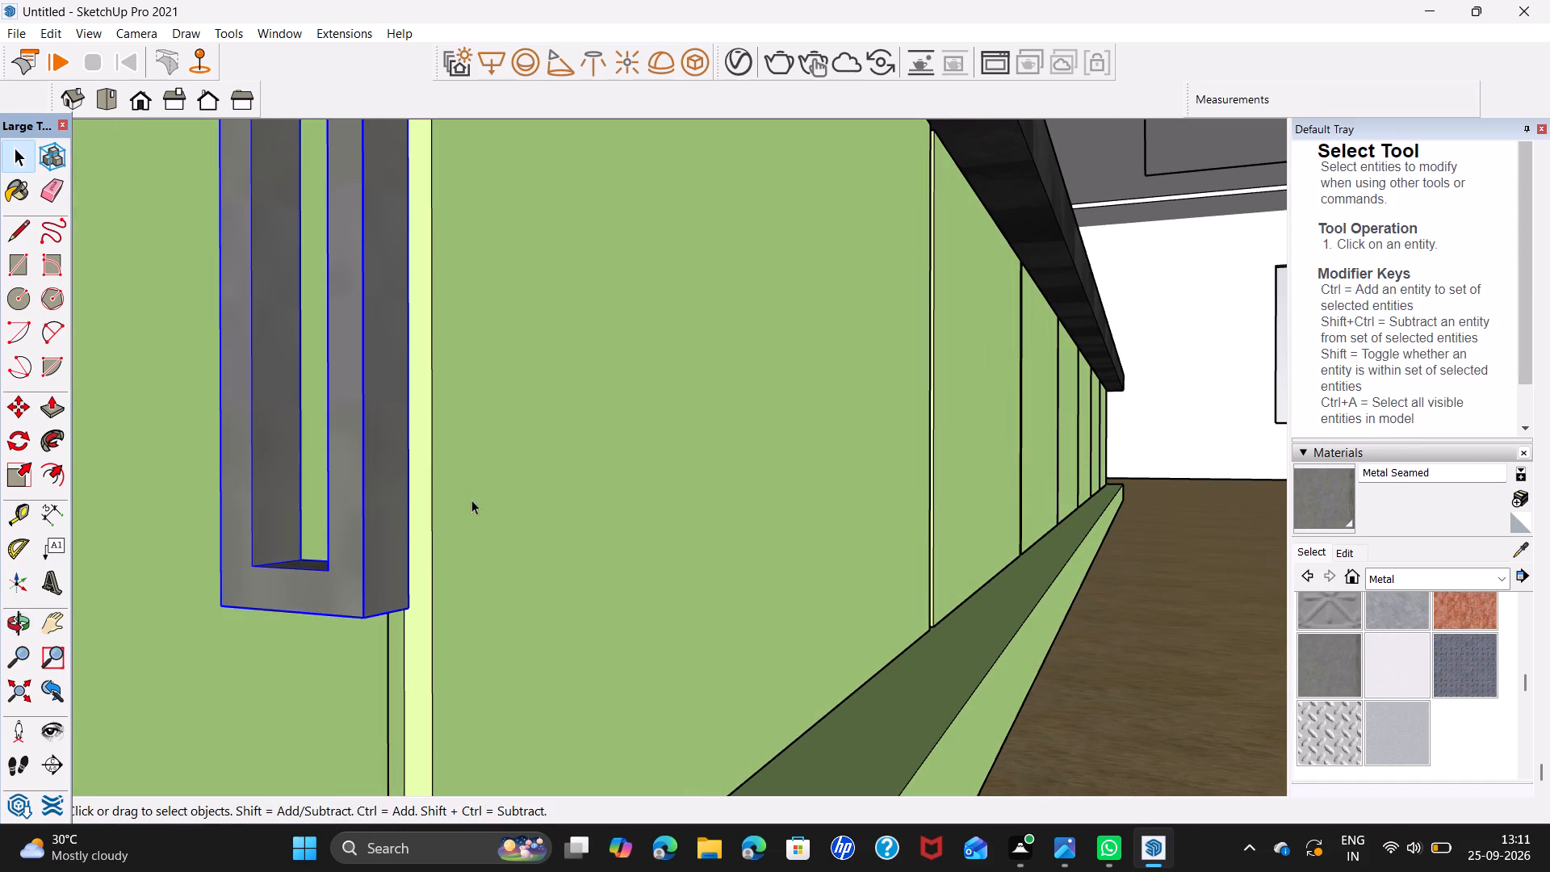
Copy the fifth base door's handle from its bottom corner about 3' 3" along the green axis onto the sixth base door.
key(m)
click(219, 604)
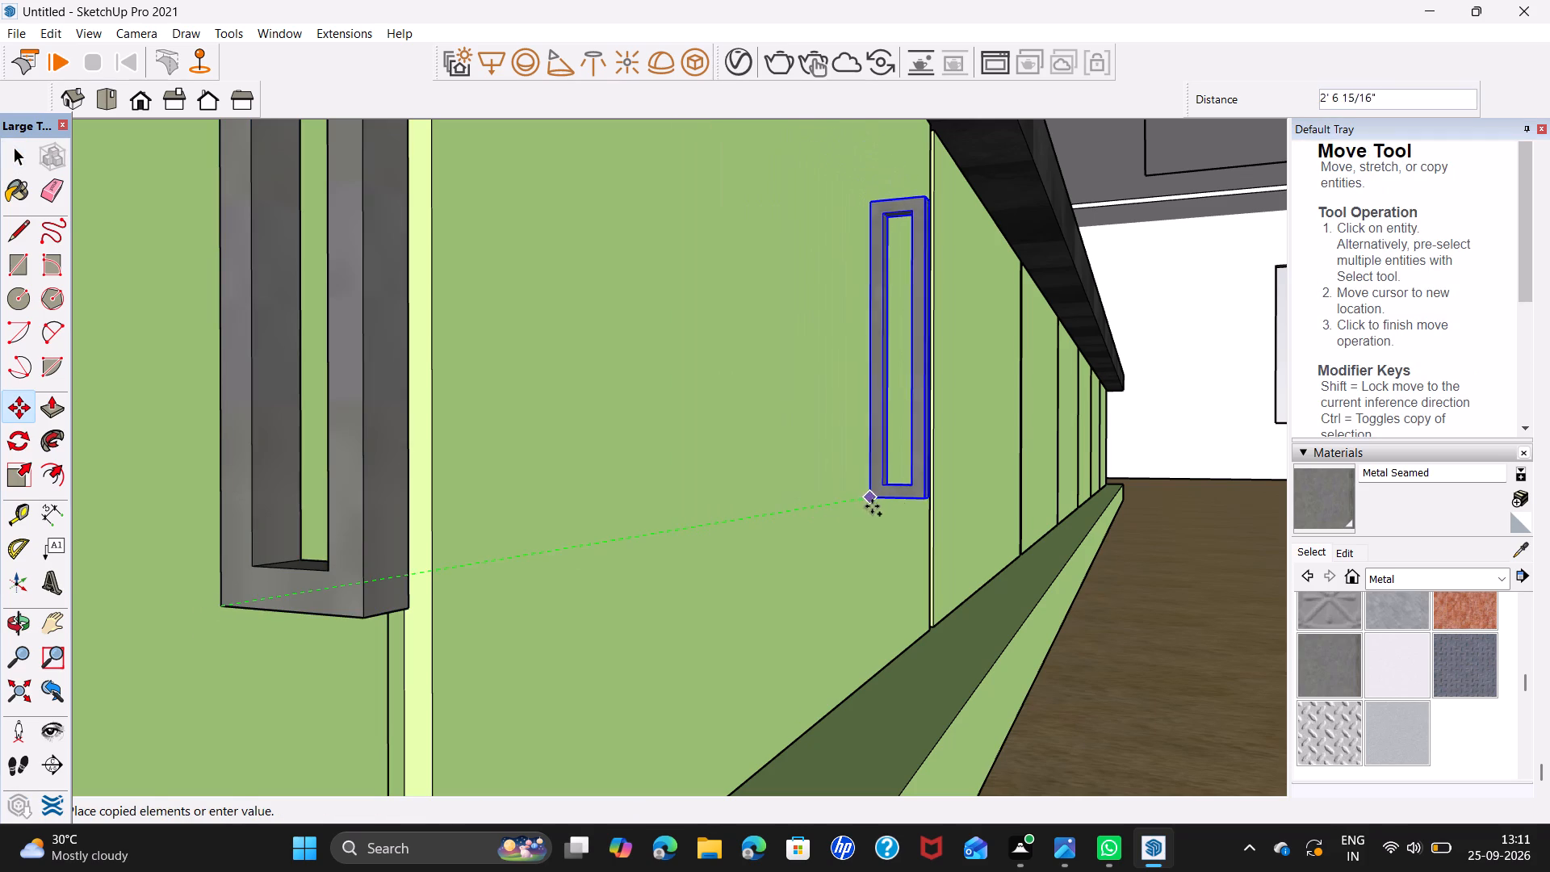
middle_drag(886, 497, 645, 497)
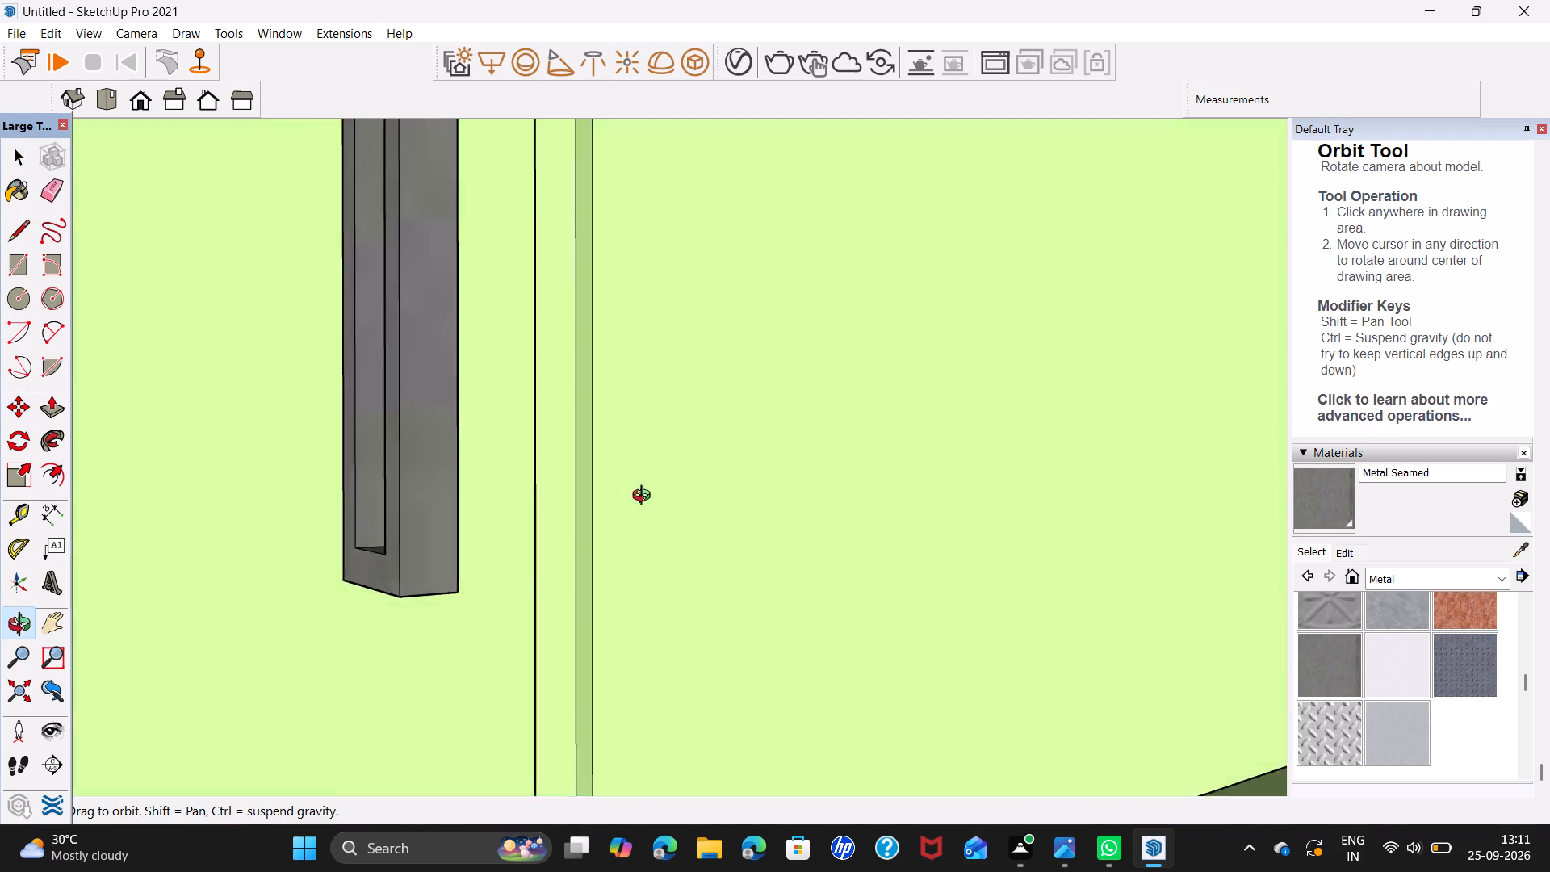
middle_drag(645, 497, 596, 499)
middle_drag(926, 505, 233, 411)
scroll(844, 398, down, 7)
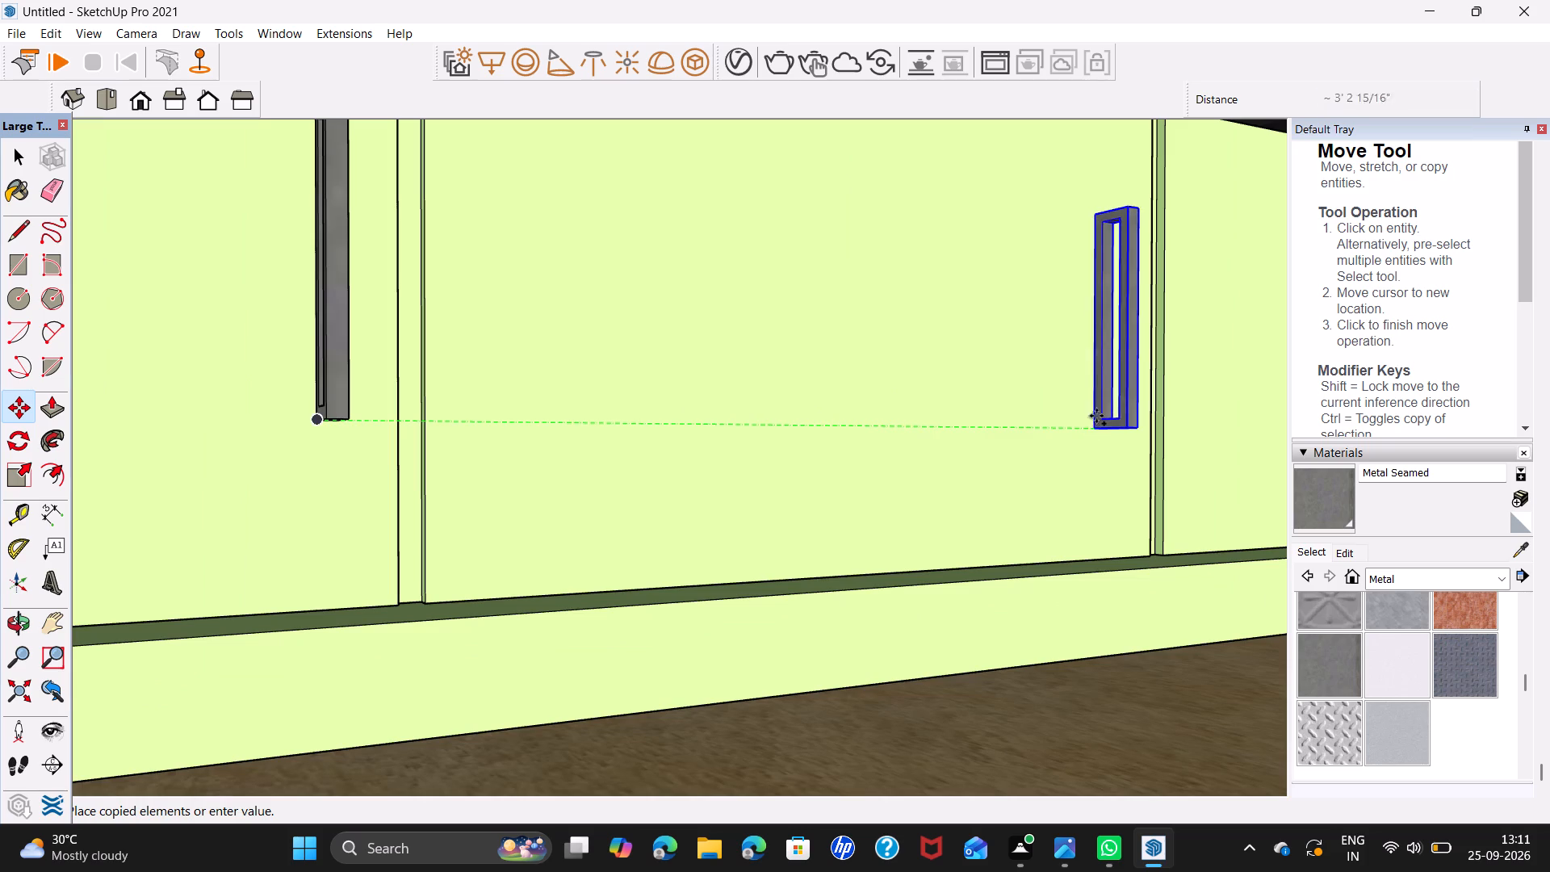
middle_drag(1107, 416, 1049, 411)
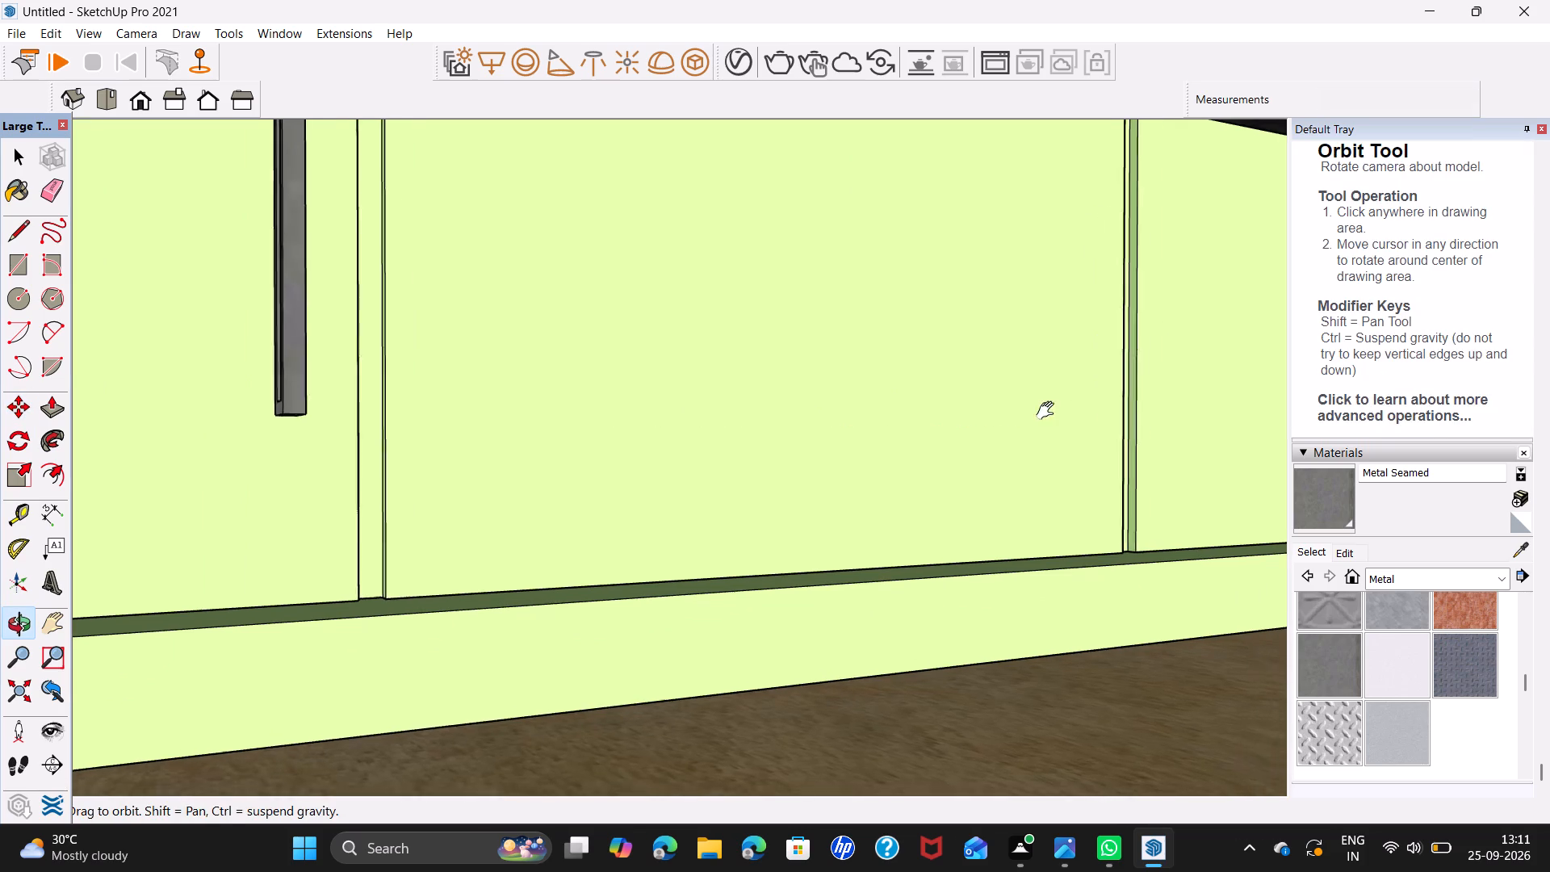
middle_drag(1049, 411, 929, 384)
middle_drag(975, 388, 801, 427)
shift+middle_drag(1039, 342, 1039, 354)
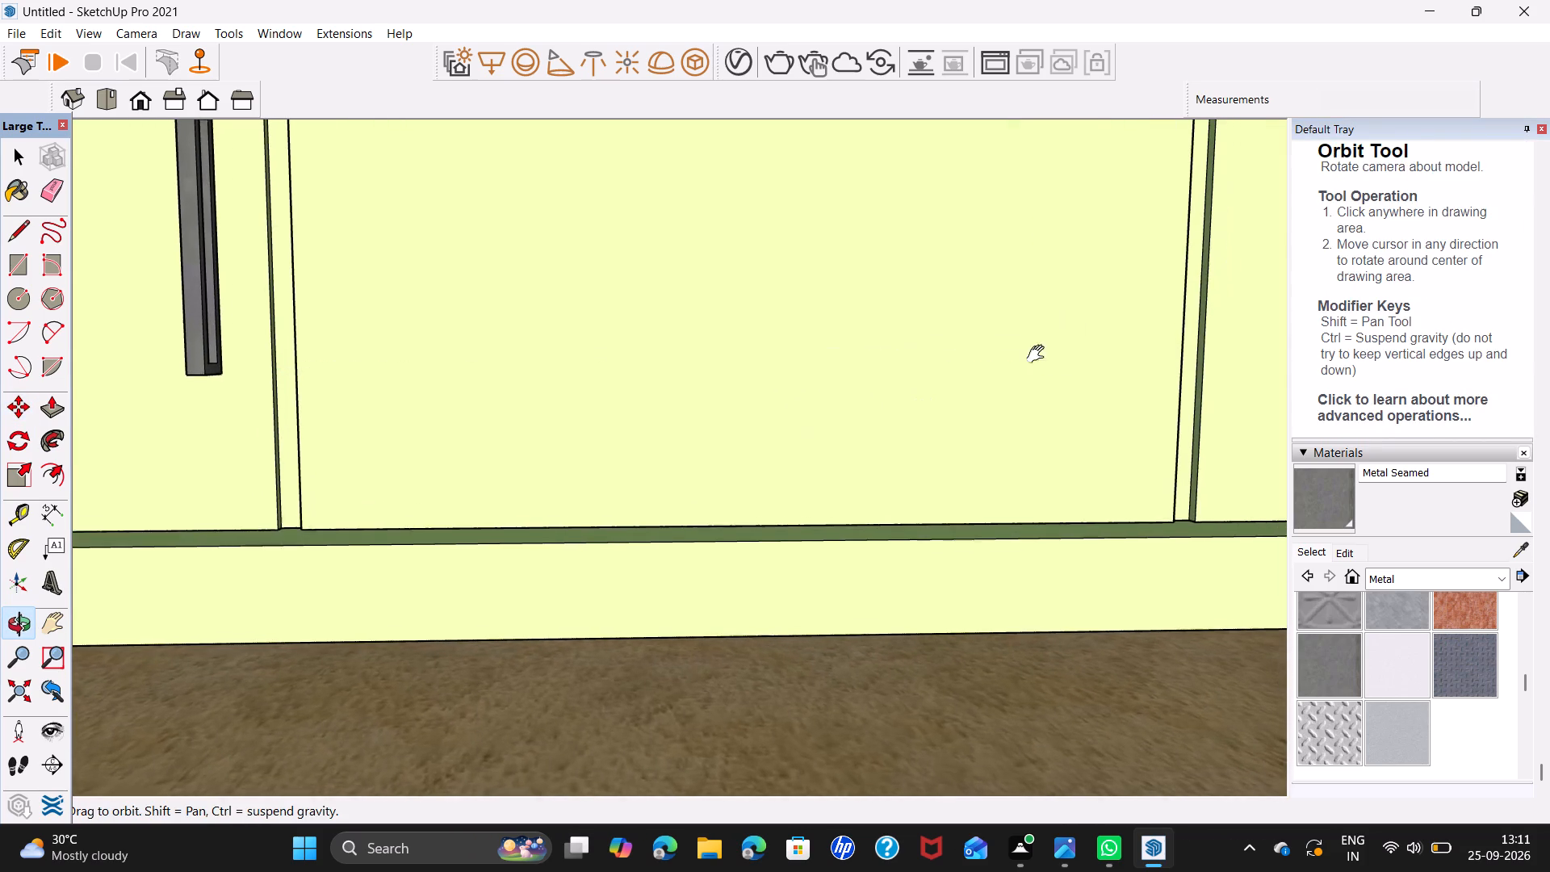
shift+middle_drag(1039, 354, 1032, 531)
scroll(1087, 496, down, 3)
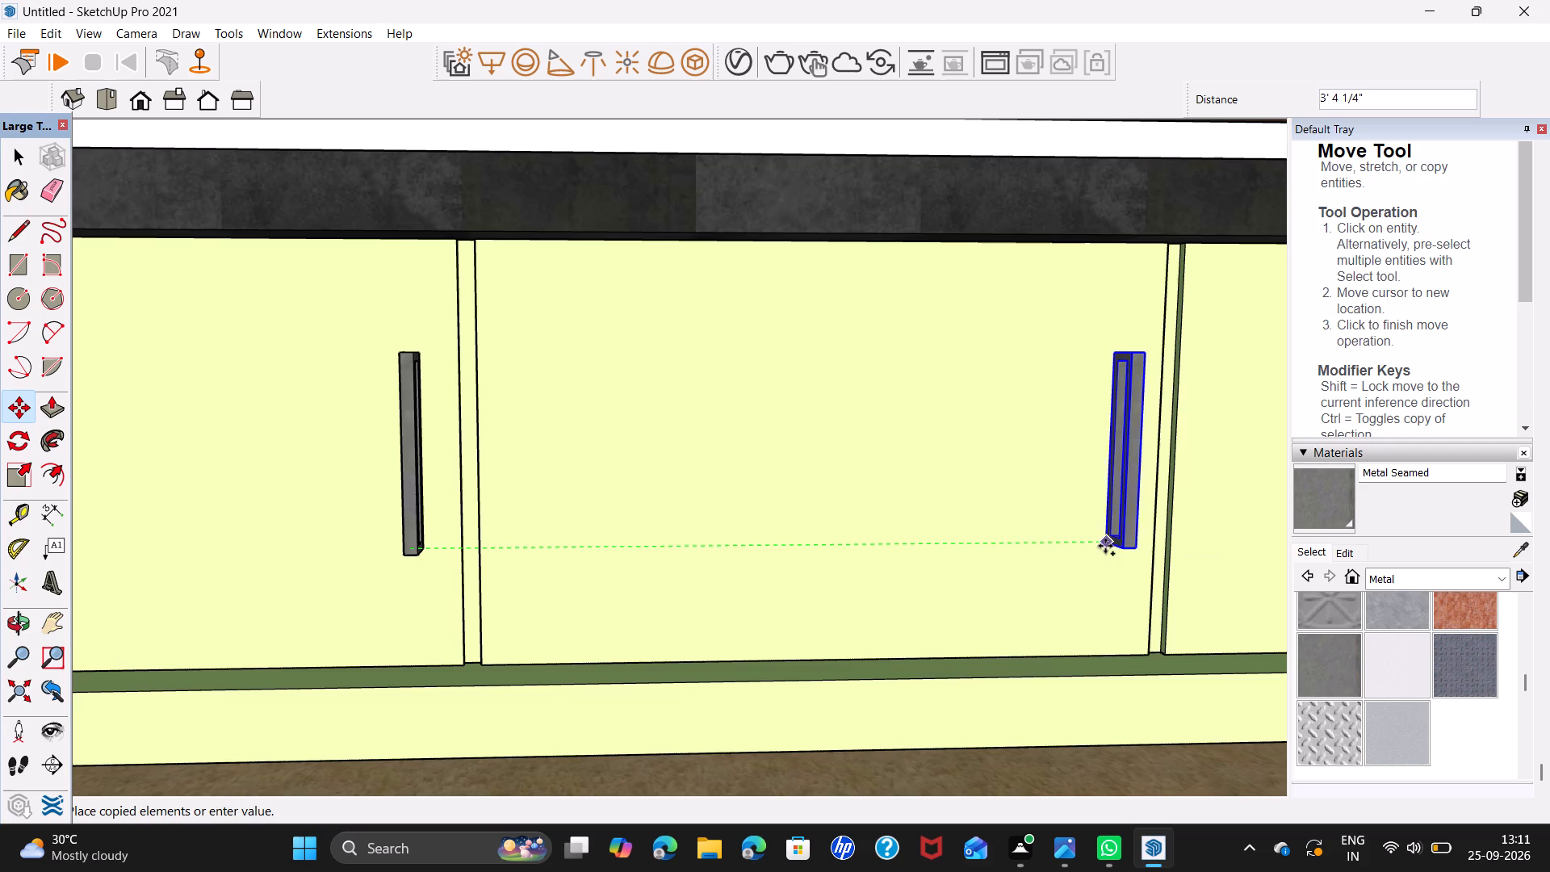
click(1093, 551)
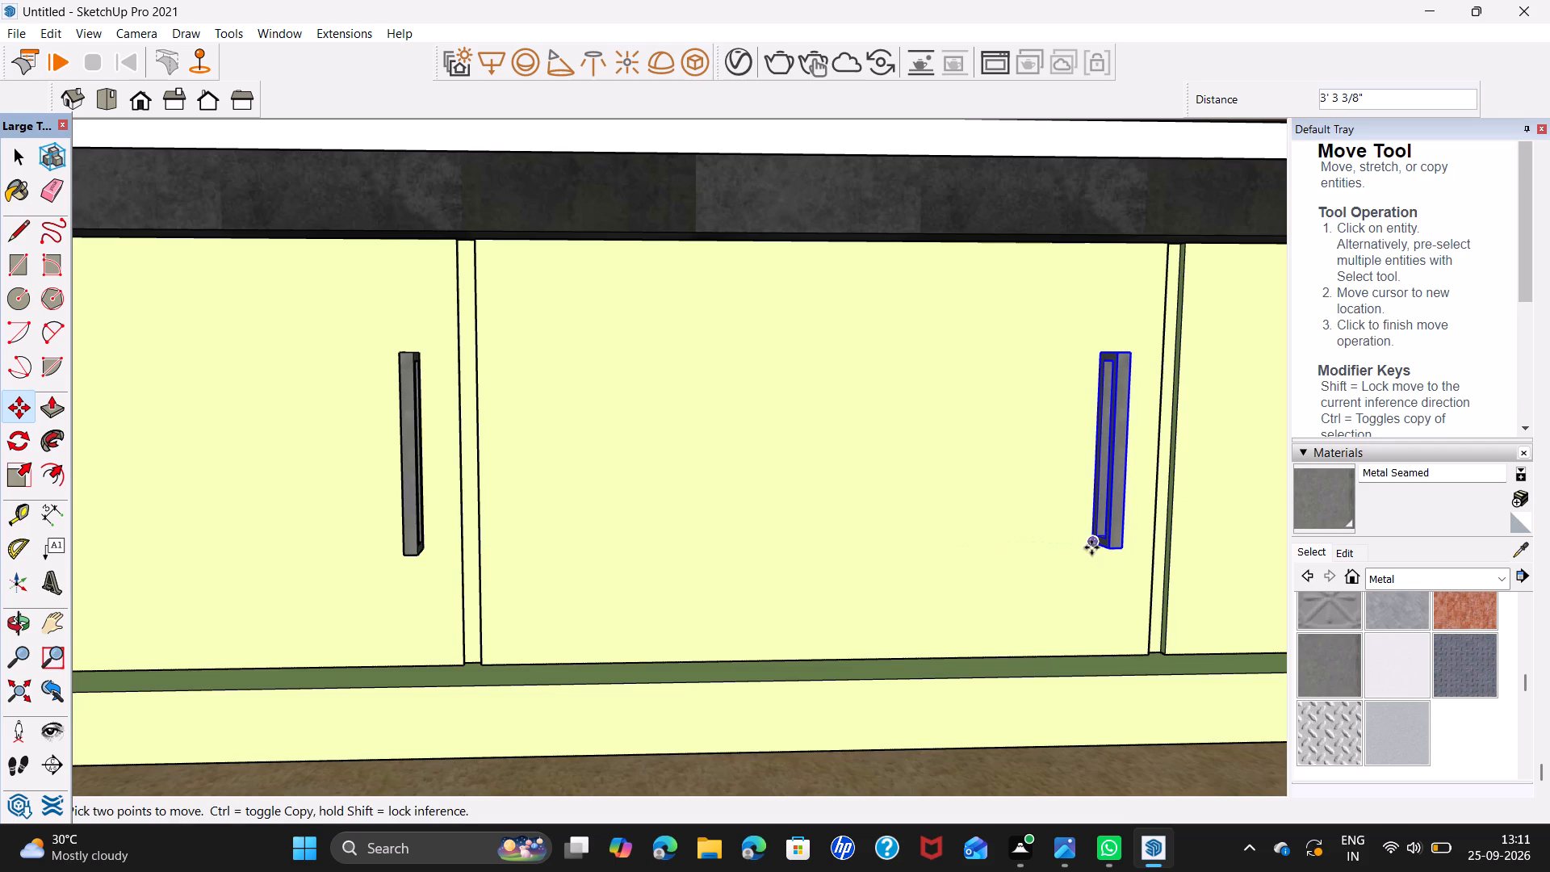
Copy the sixth base door's handle about 3' 5" along the green axis onto the seventh base door.
scroll(1086, 541, up, 5)
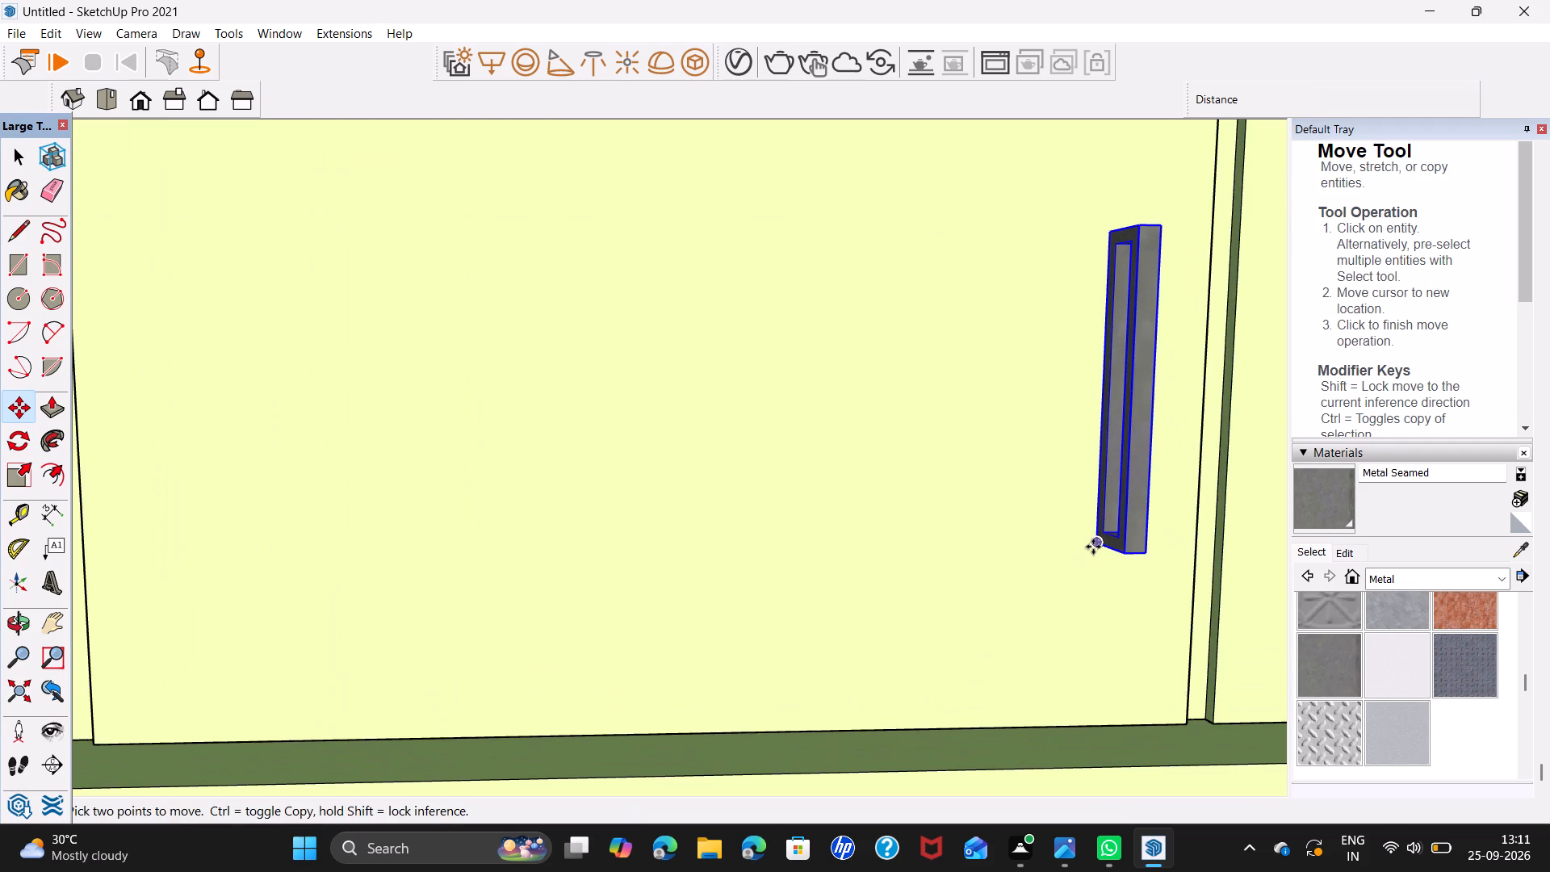
click(1093, 545)
shift+middle_drag(1179, 525, 668, 455)
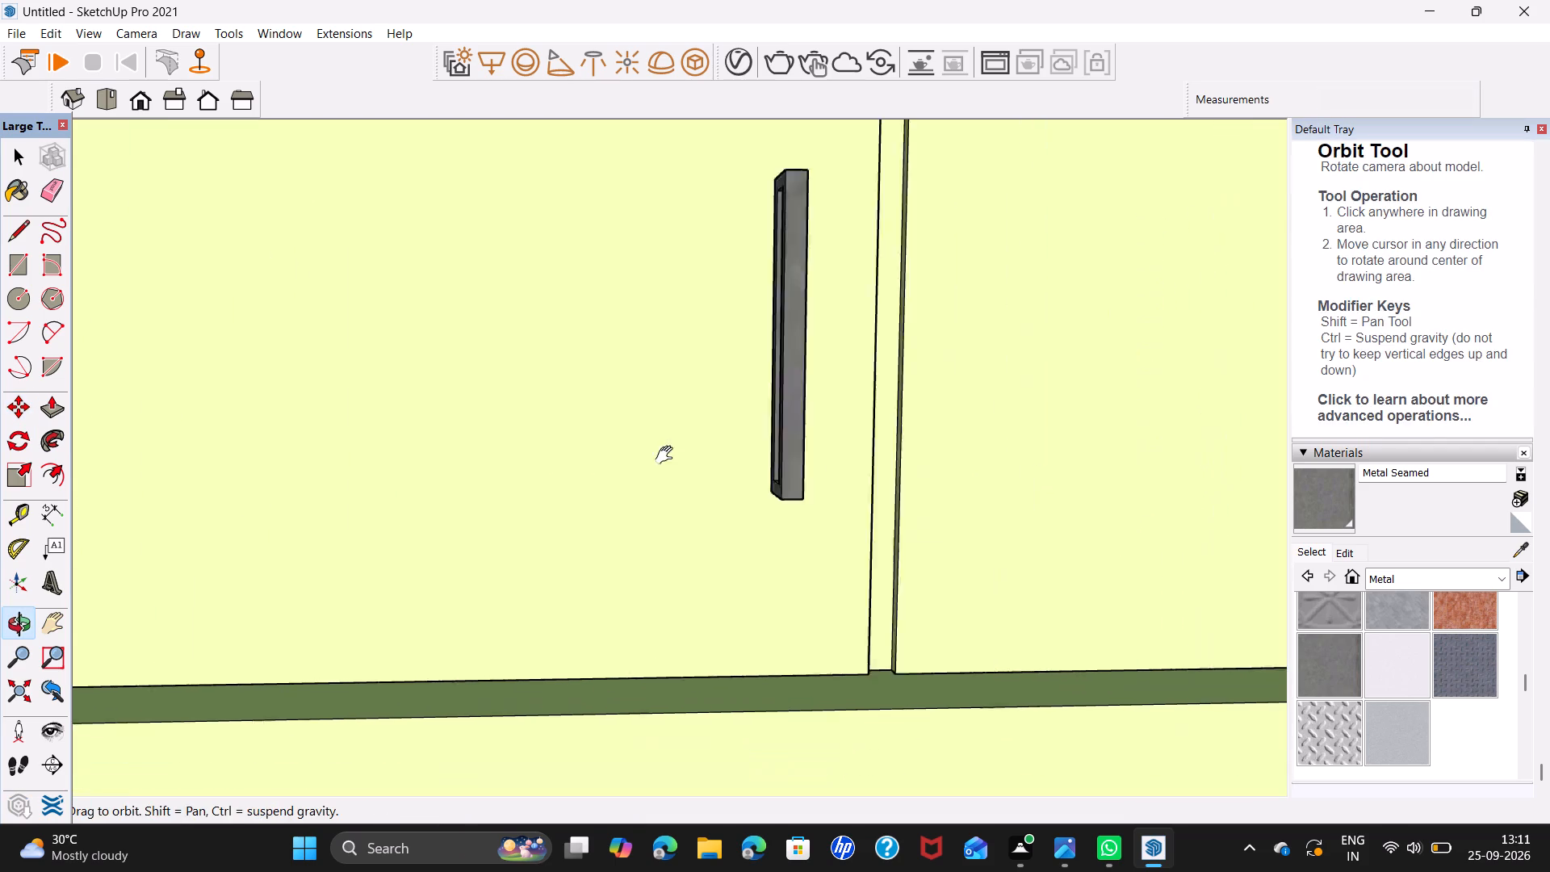
shift+middle_drag(668, 455, 548, 421)
scroll(743, 455, down, 7)
scroll(971, 415, down, 3)
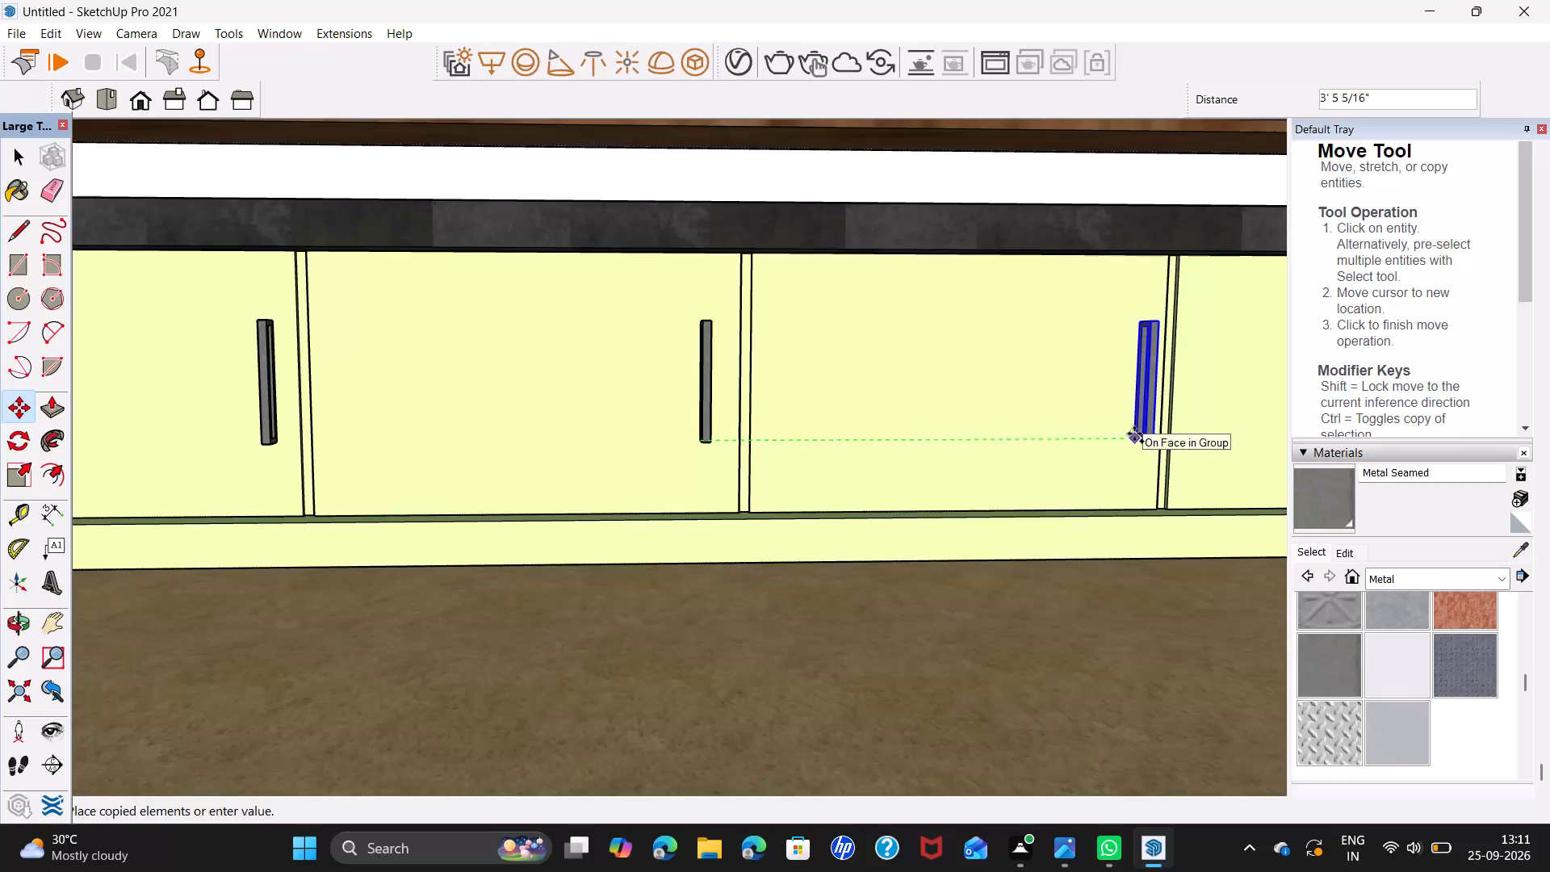
click(1134, 434)
Copy the seventh base door's handle about 3' 3" along the green axis onto the eighth base door.
scroll(1121, 438, up, 2)
click(1134, 438)
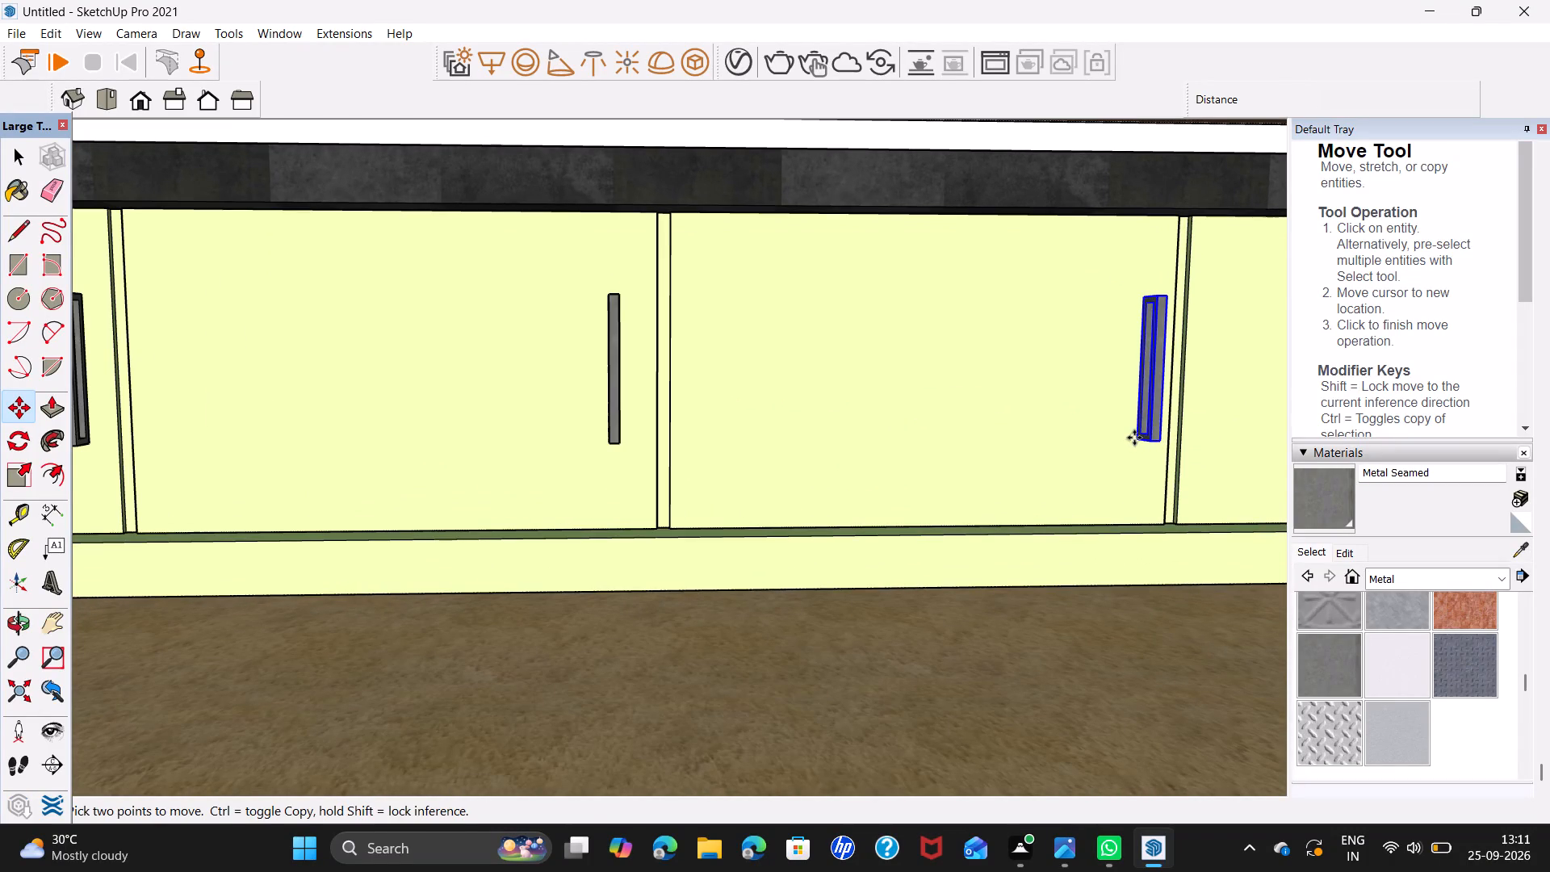
scroll(1191, 434, up, 1)
shift+middle_drag(1192, 434, 422, 418)
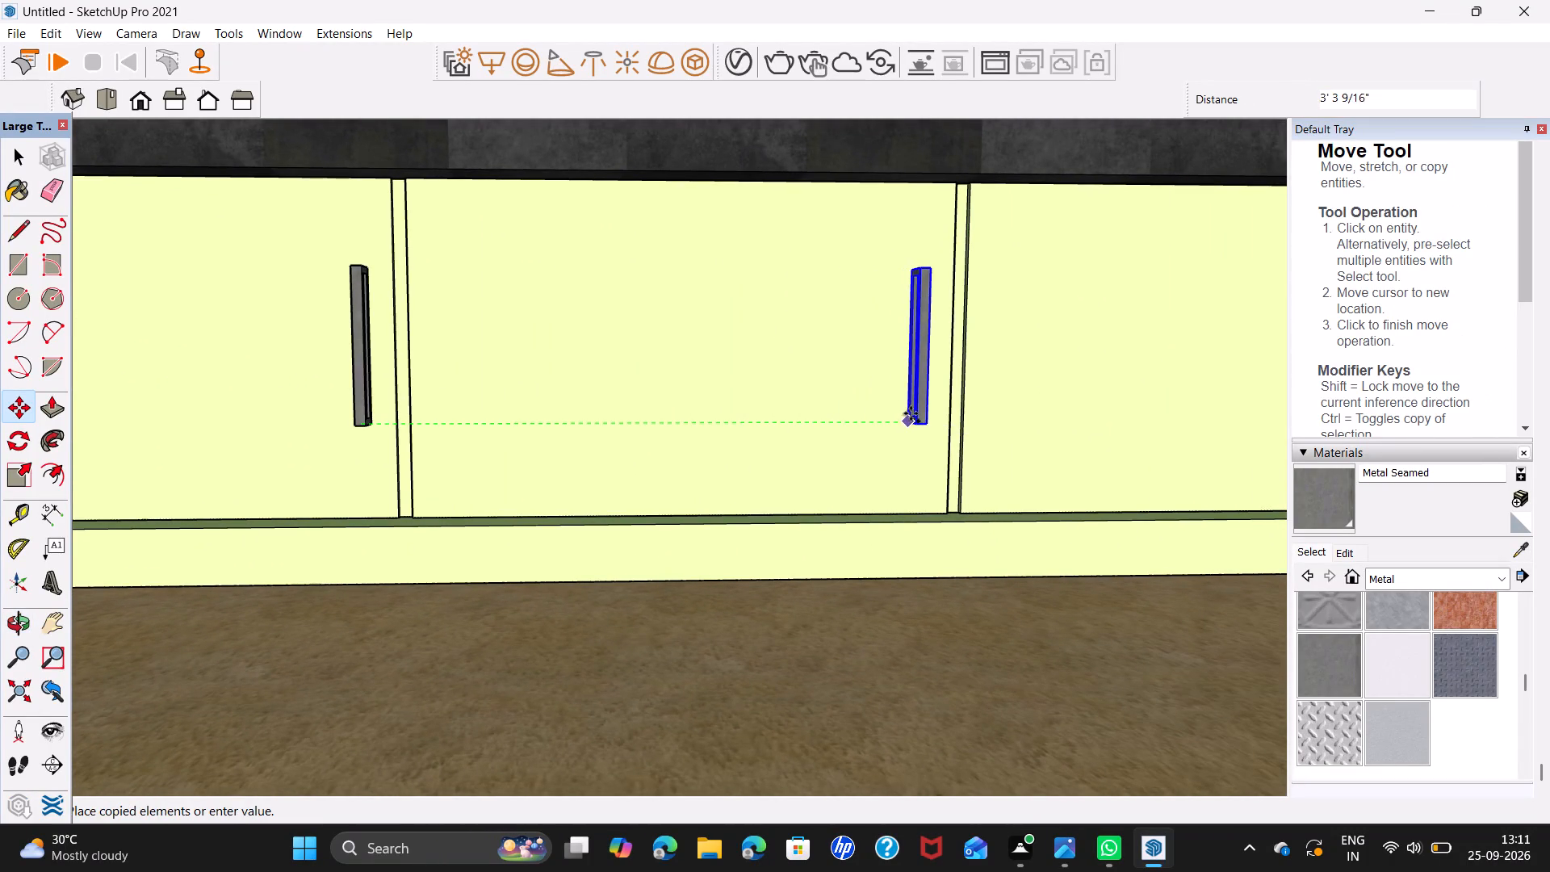
click(907, 418)
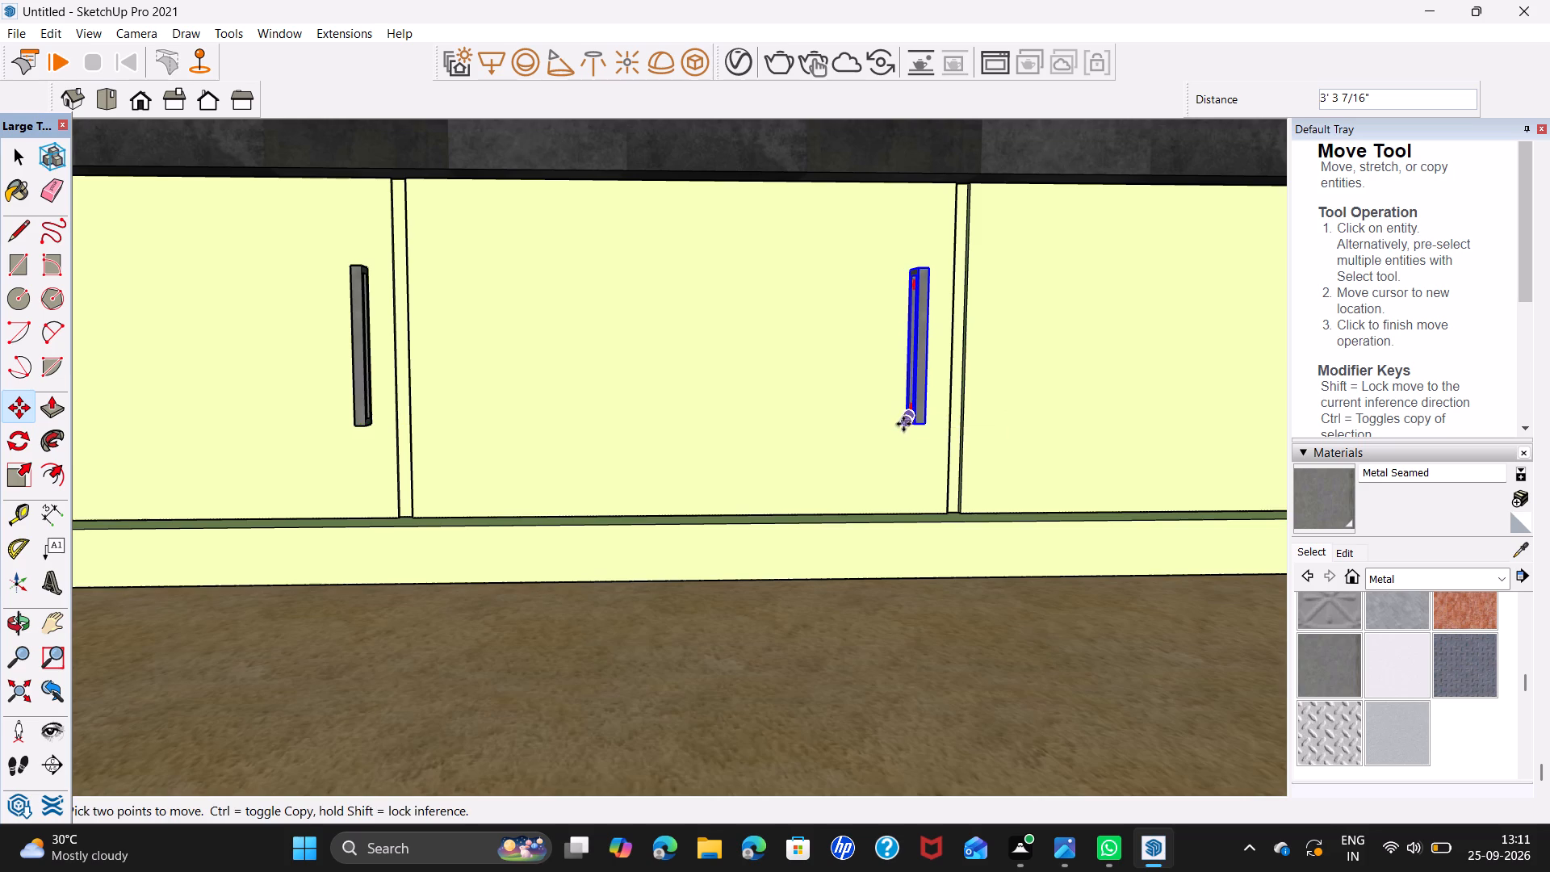
Copy the eighth base door's handle about 3' 5" along the green axis onto the ninth base door.
scroll(903, 426, up, 6)
click(902, 425)
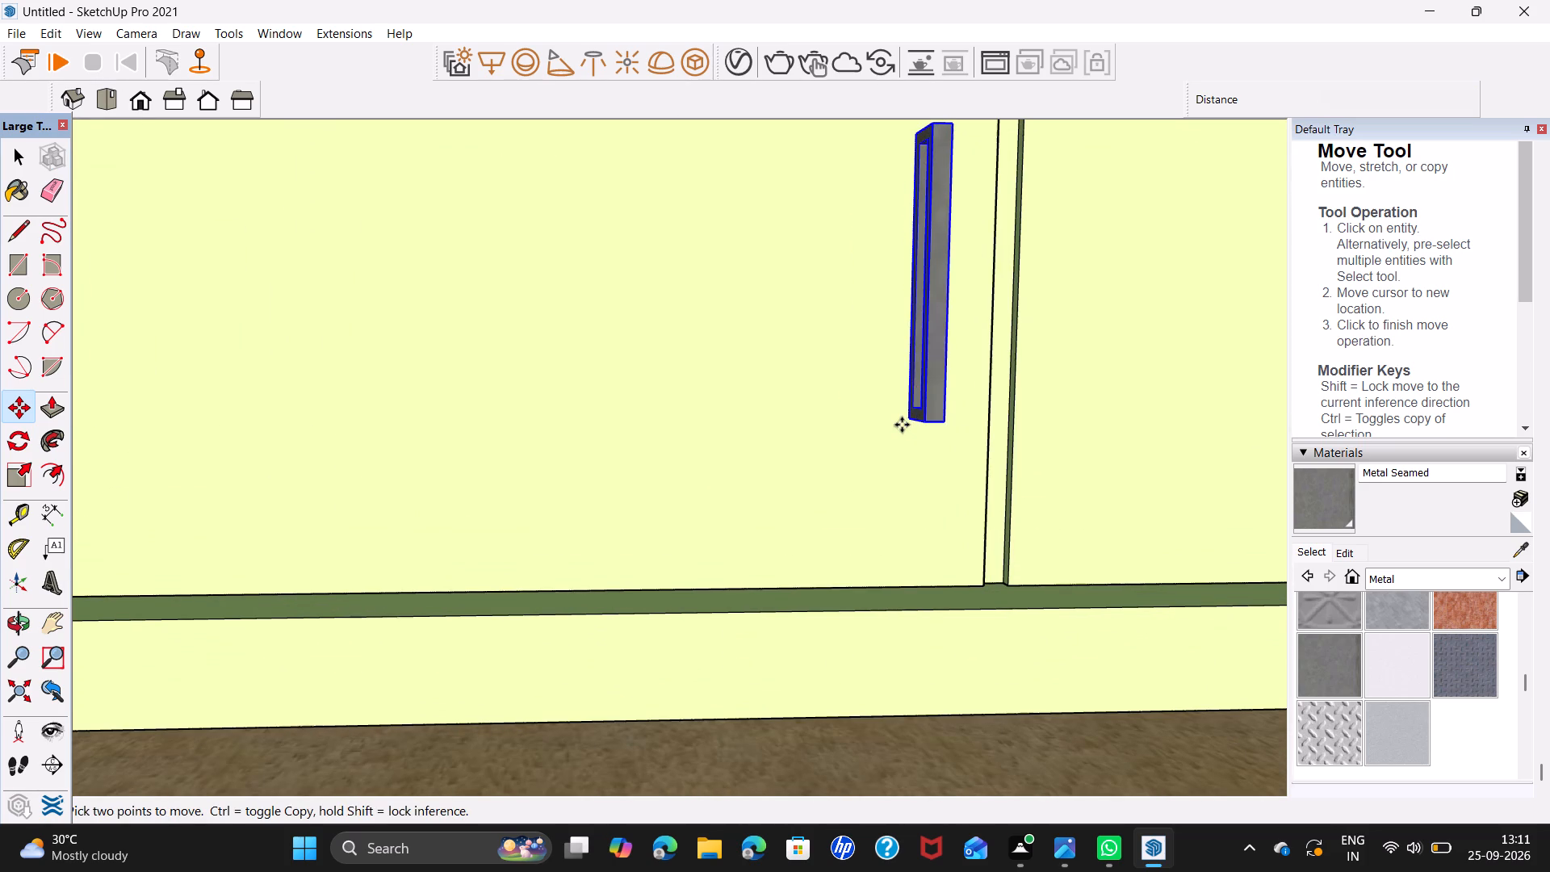
shift+middle_drag(1062, 418, 297, 393)
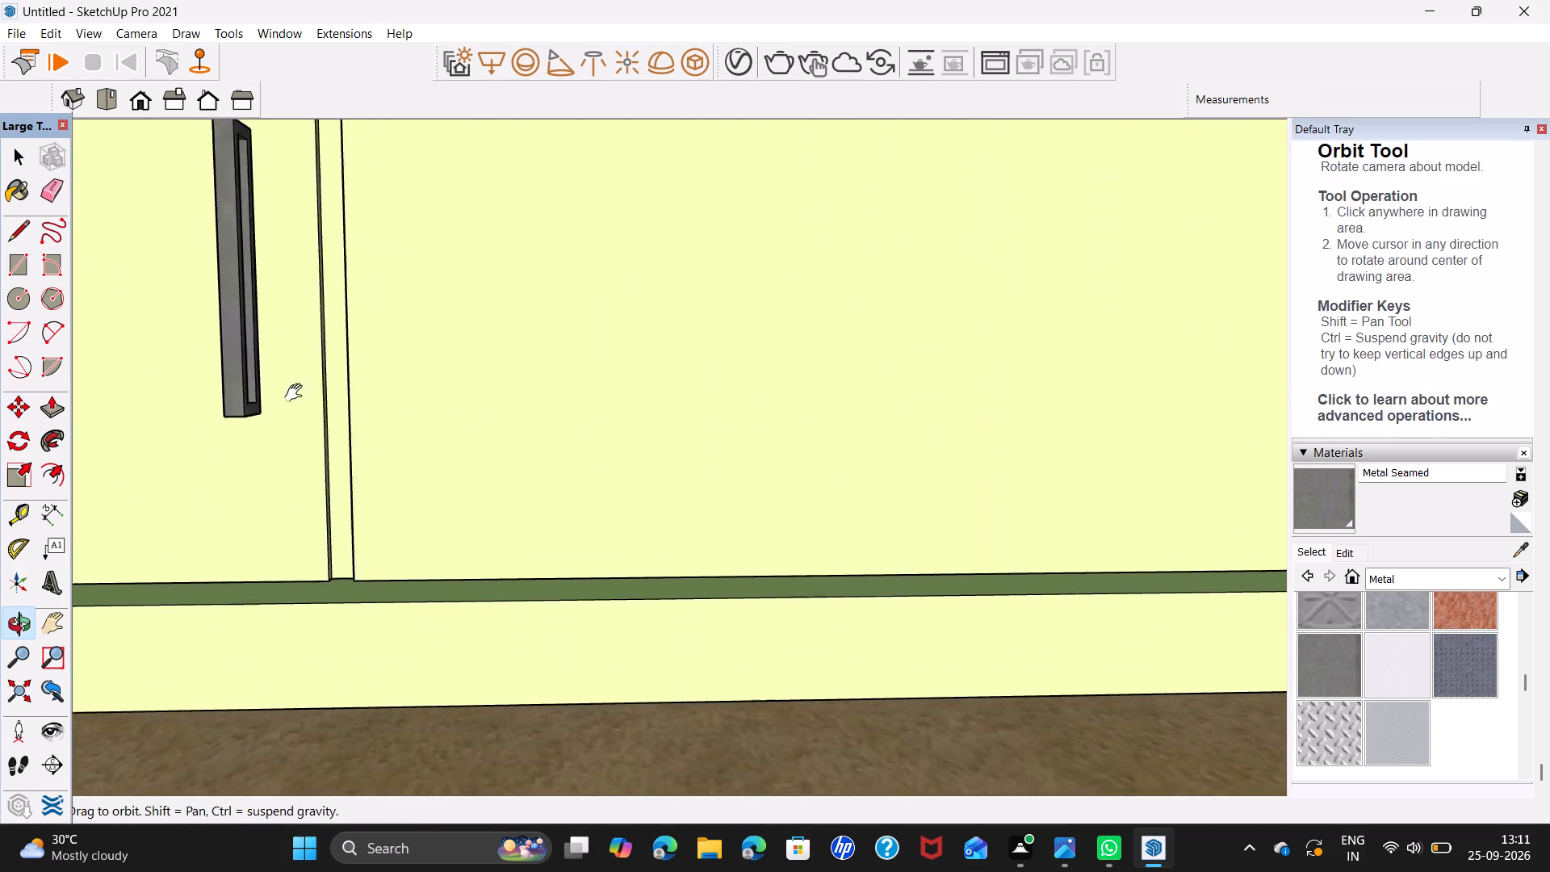
shift+middle_drag(297, 393, 274, 388)
scroll(848, 365, down, 4)
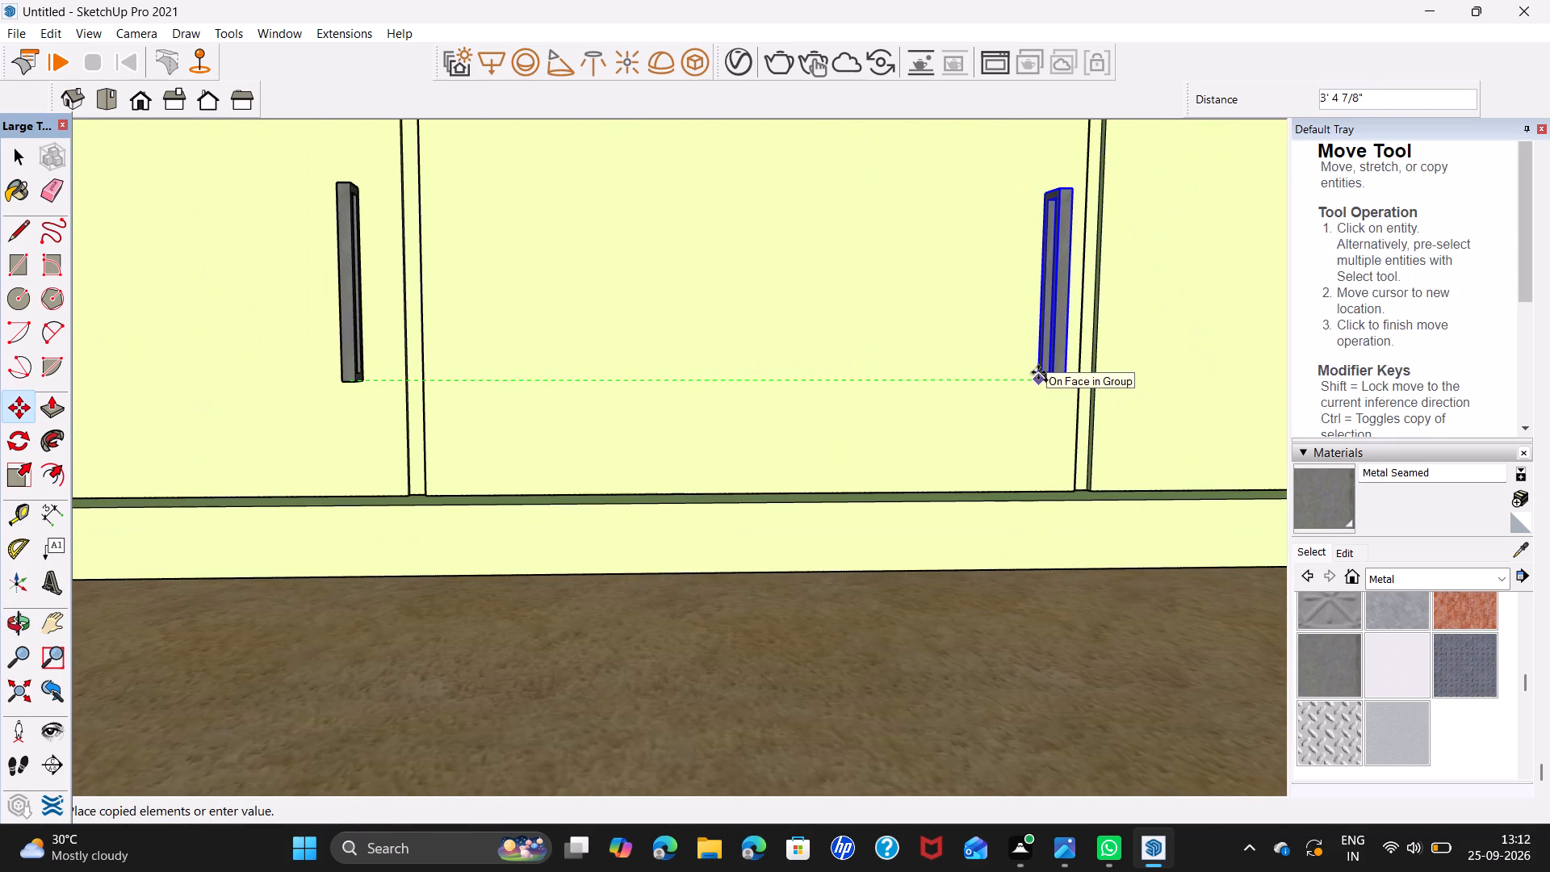
click(1042, 372)
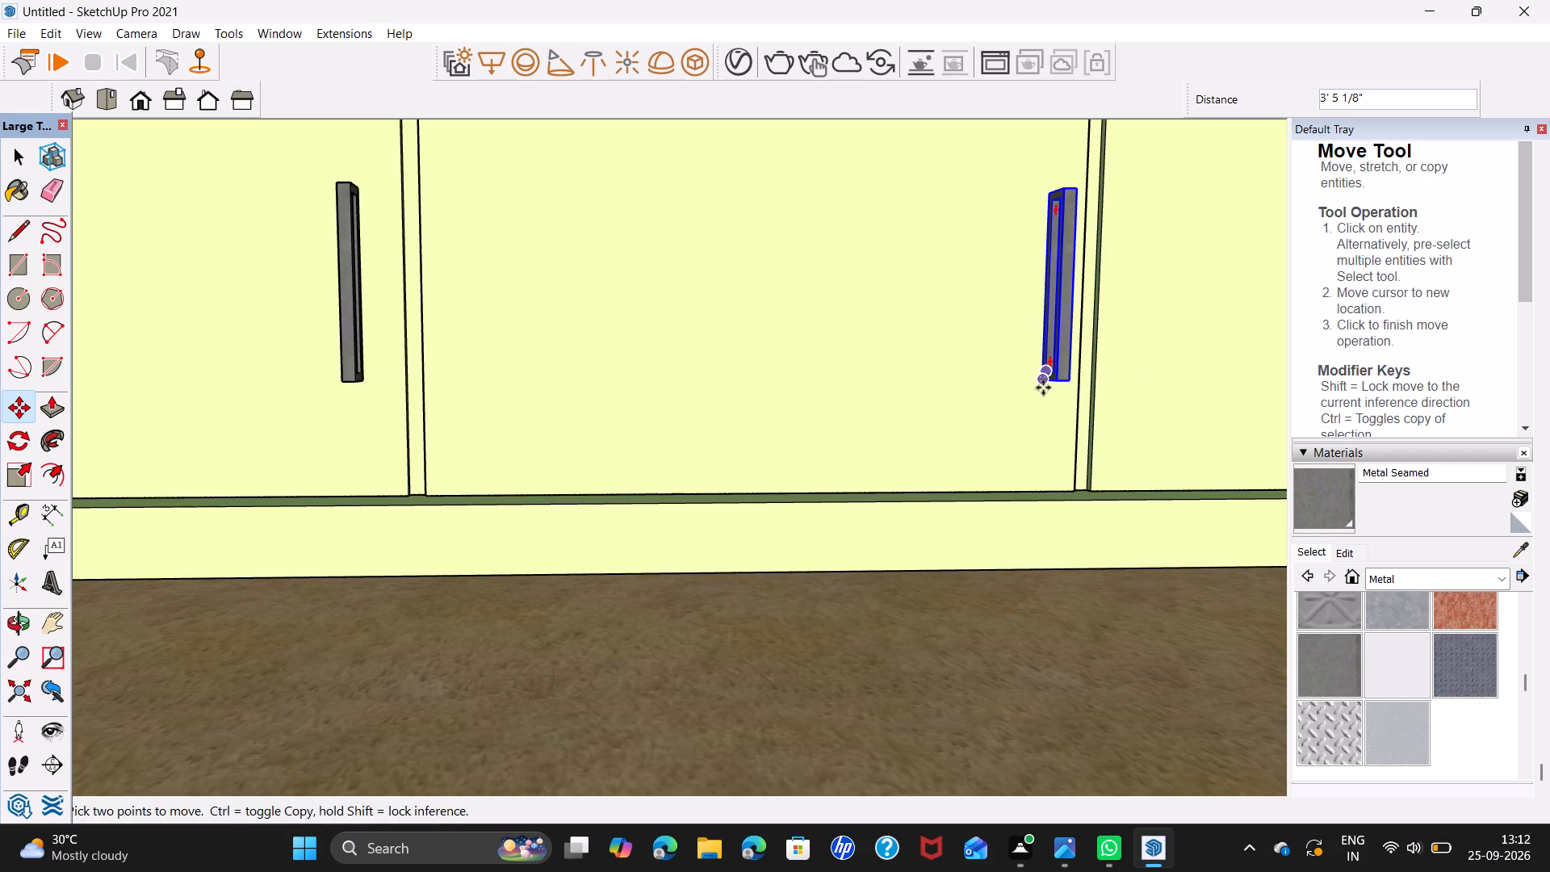
Copy the ninth base door's handle about 3' 4" along the green axis onto the tenth base door.
click(1043, 382)
shift+middle_drag(1152, 371, 366, 345)
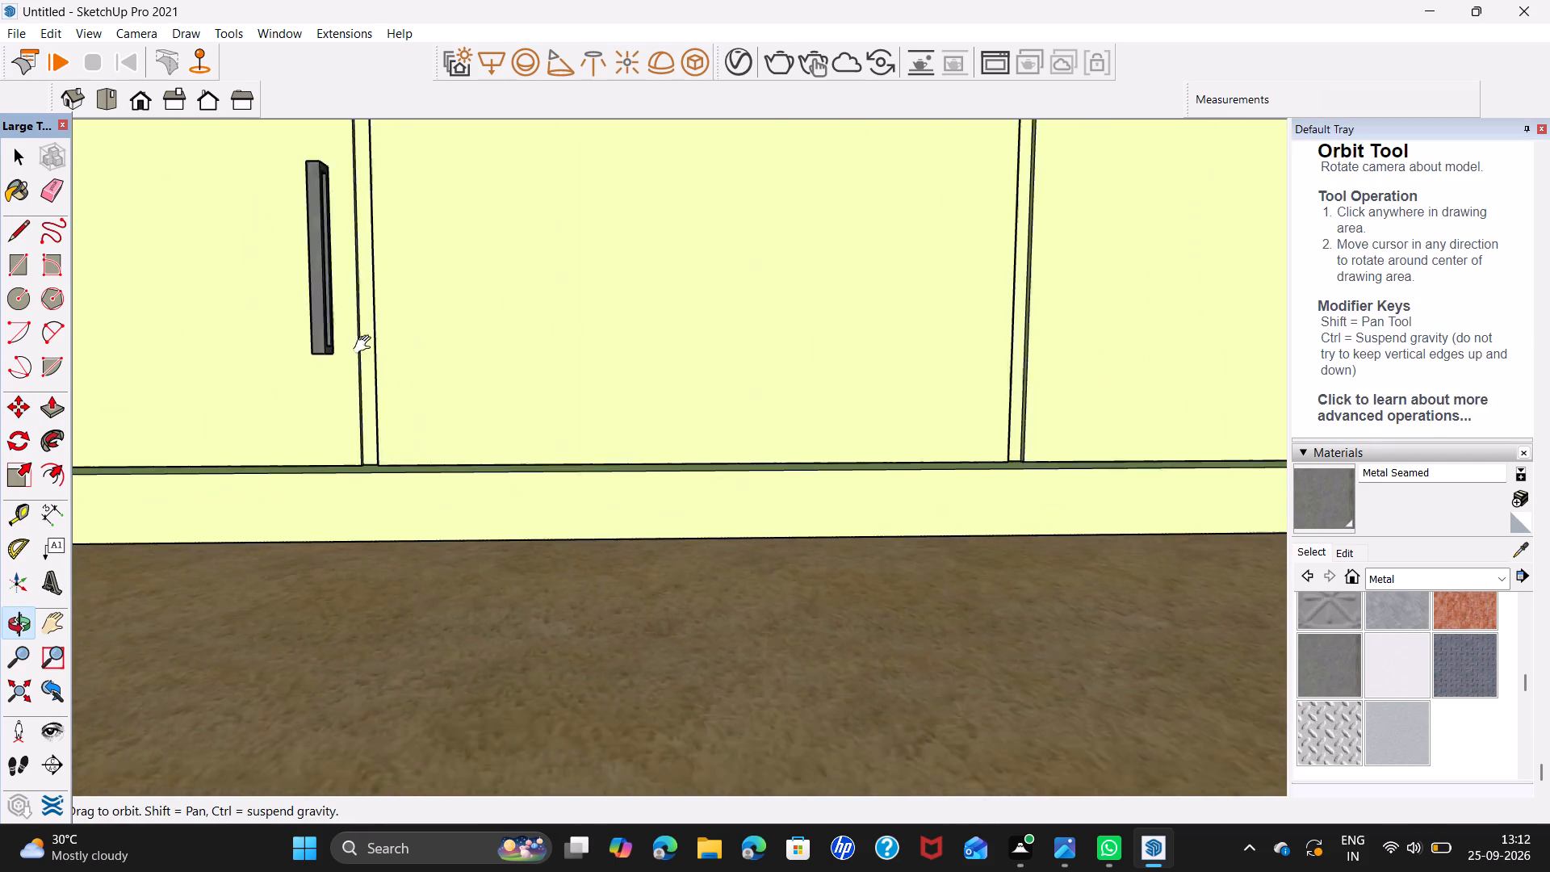
shift+middle_drag(366, 345, 275, 345)
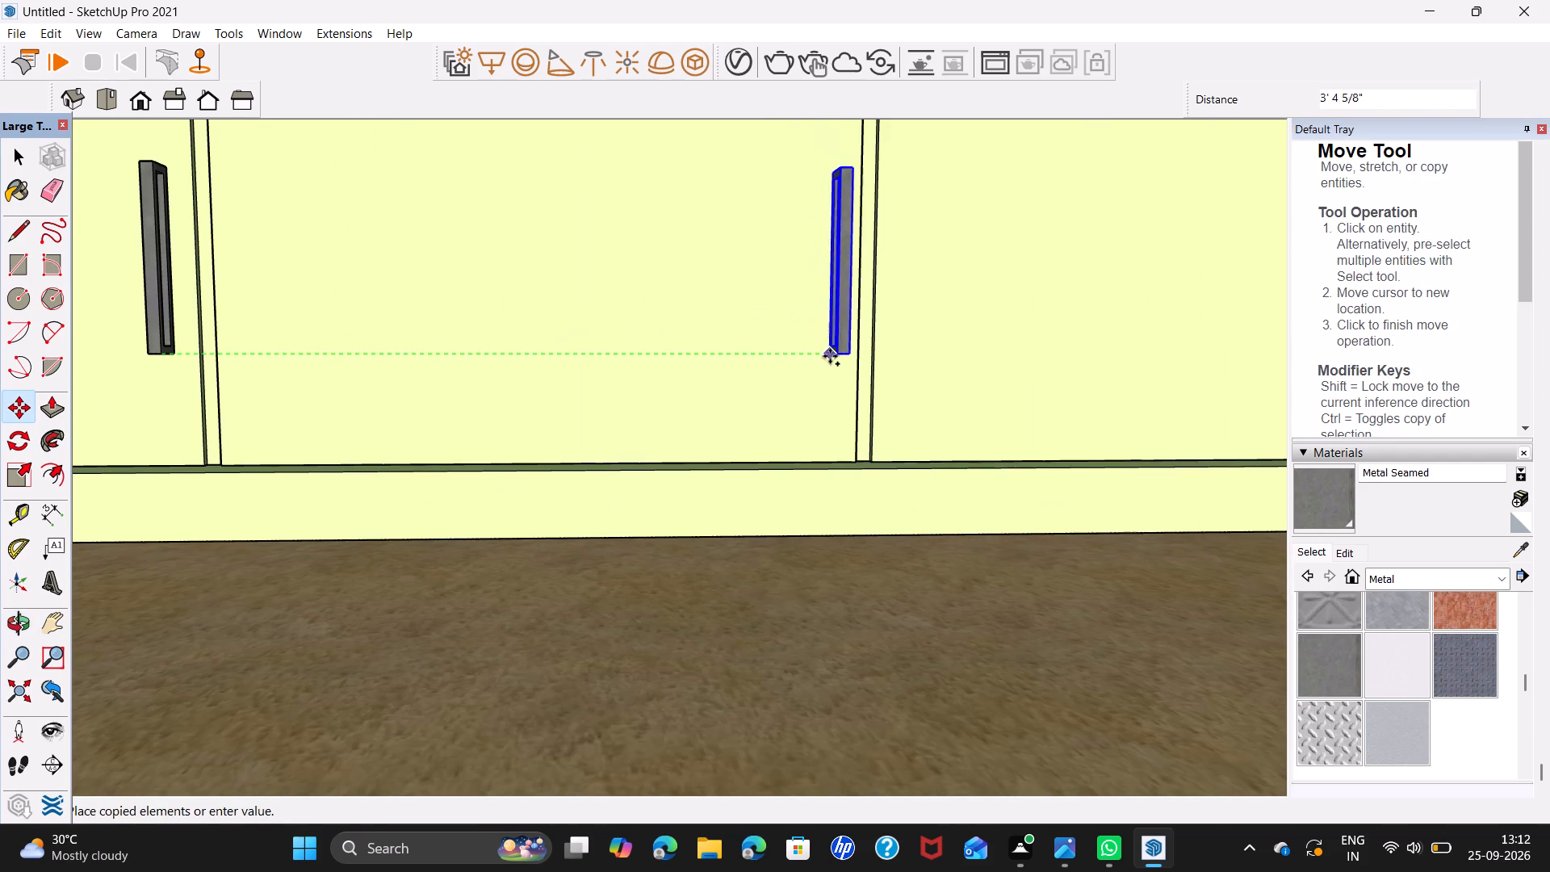
double_click(823, 356)
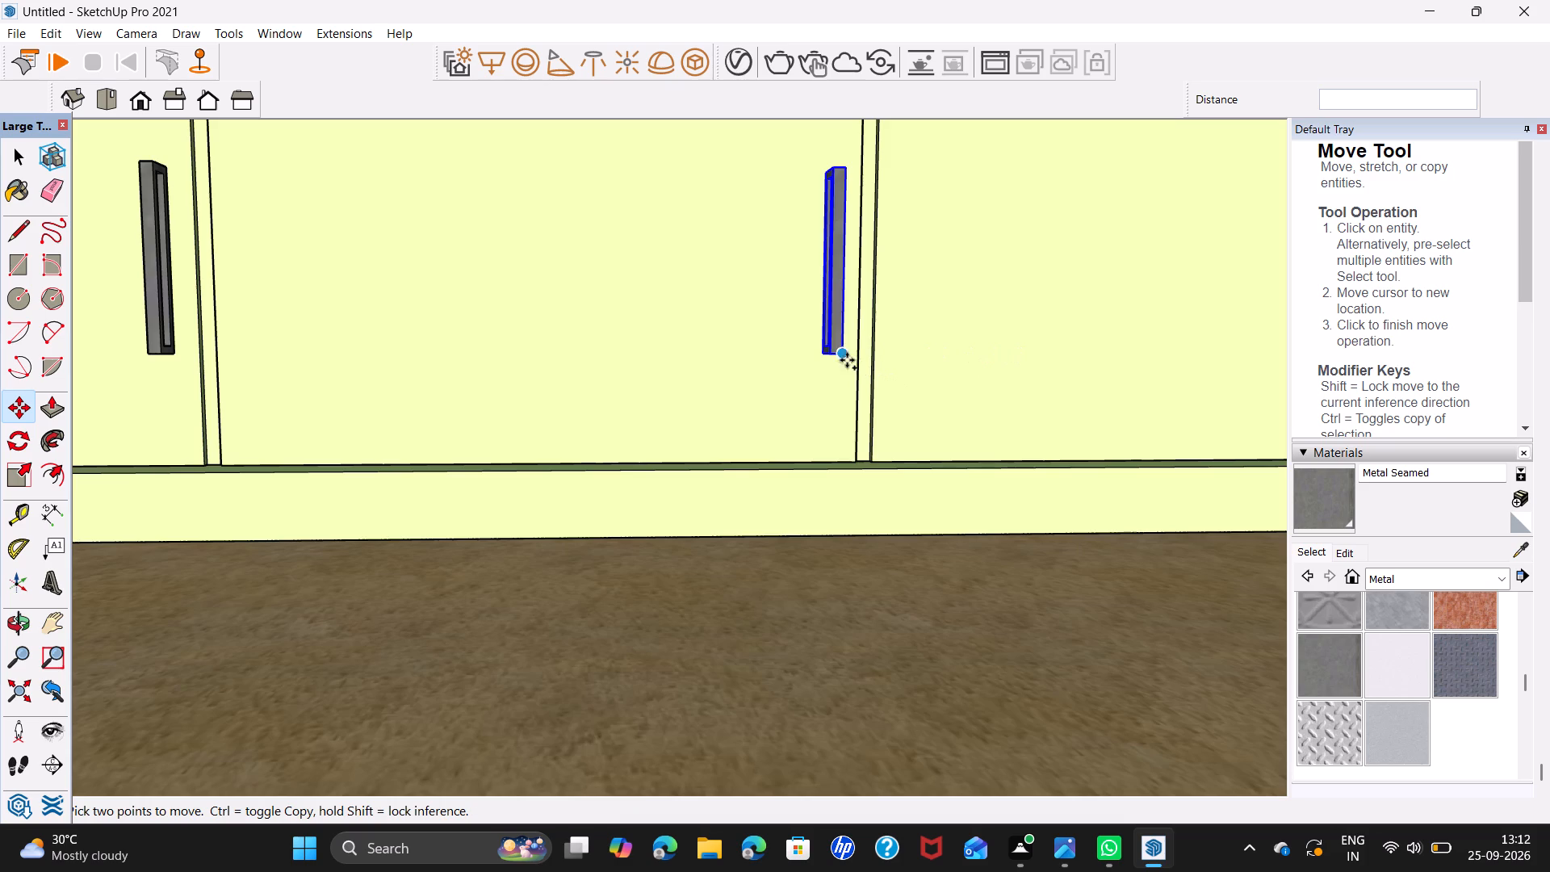
Copy the tenth base door's handle about 3' 3" along the green axis onto the eleventh base door.
scroll(825, 360, up, 7)
click(815, 342)
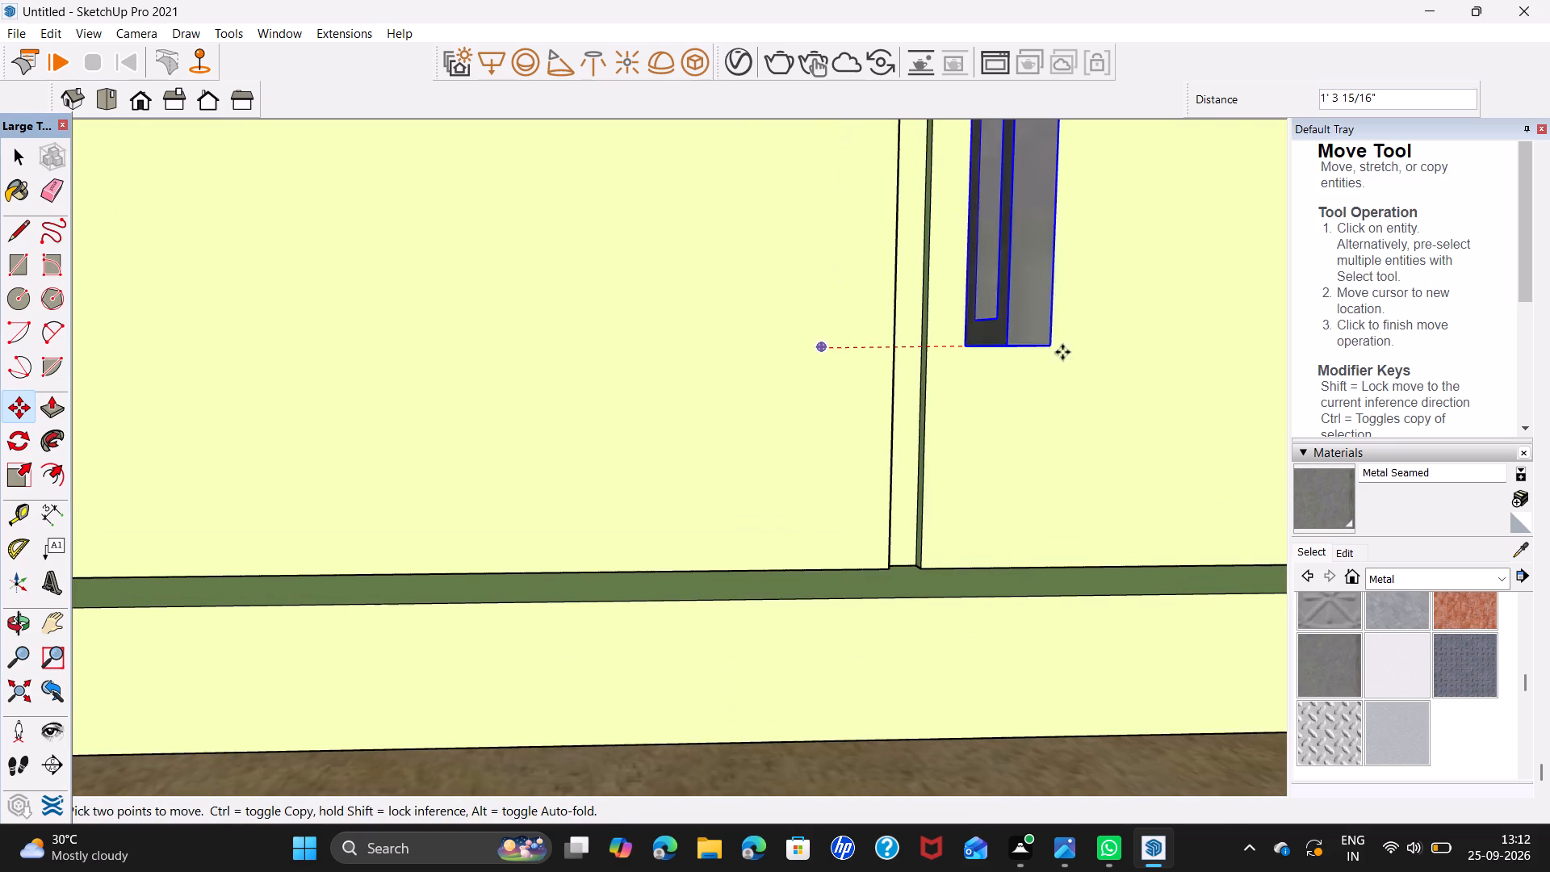
shift+middle_drag(1106, 358, 127, 411)
scroll(768, 394, down, 2)
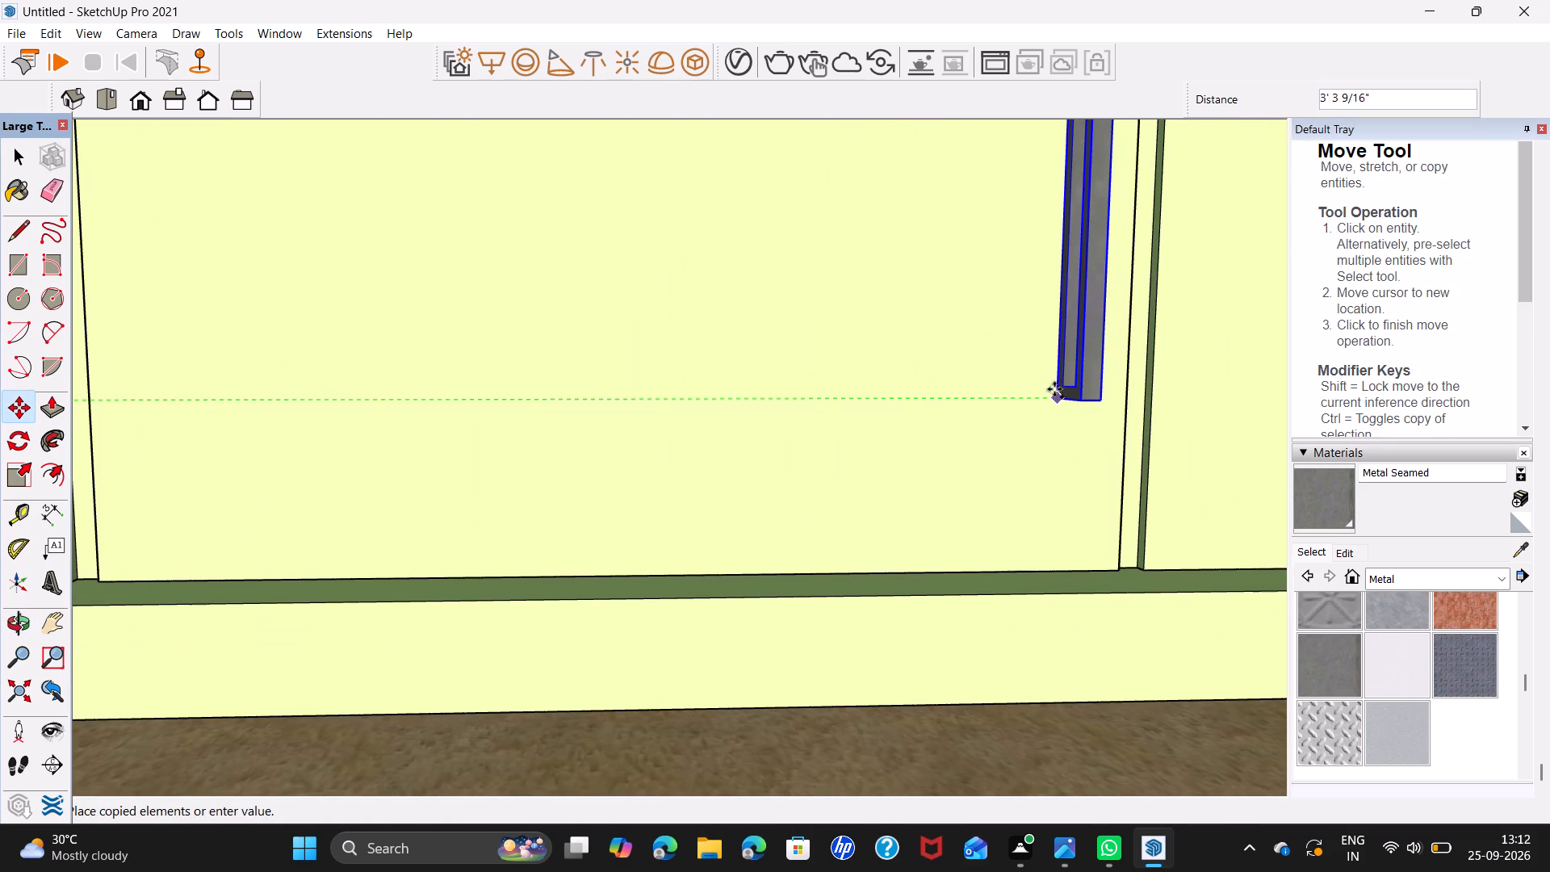
click(1049, 389)
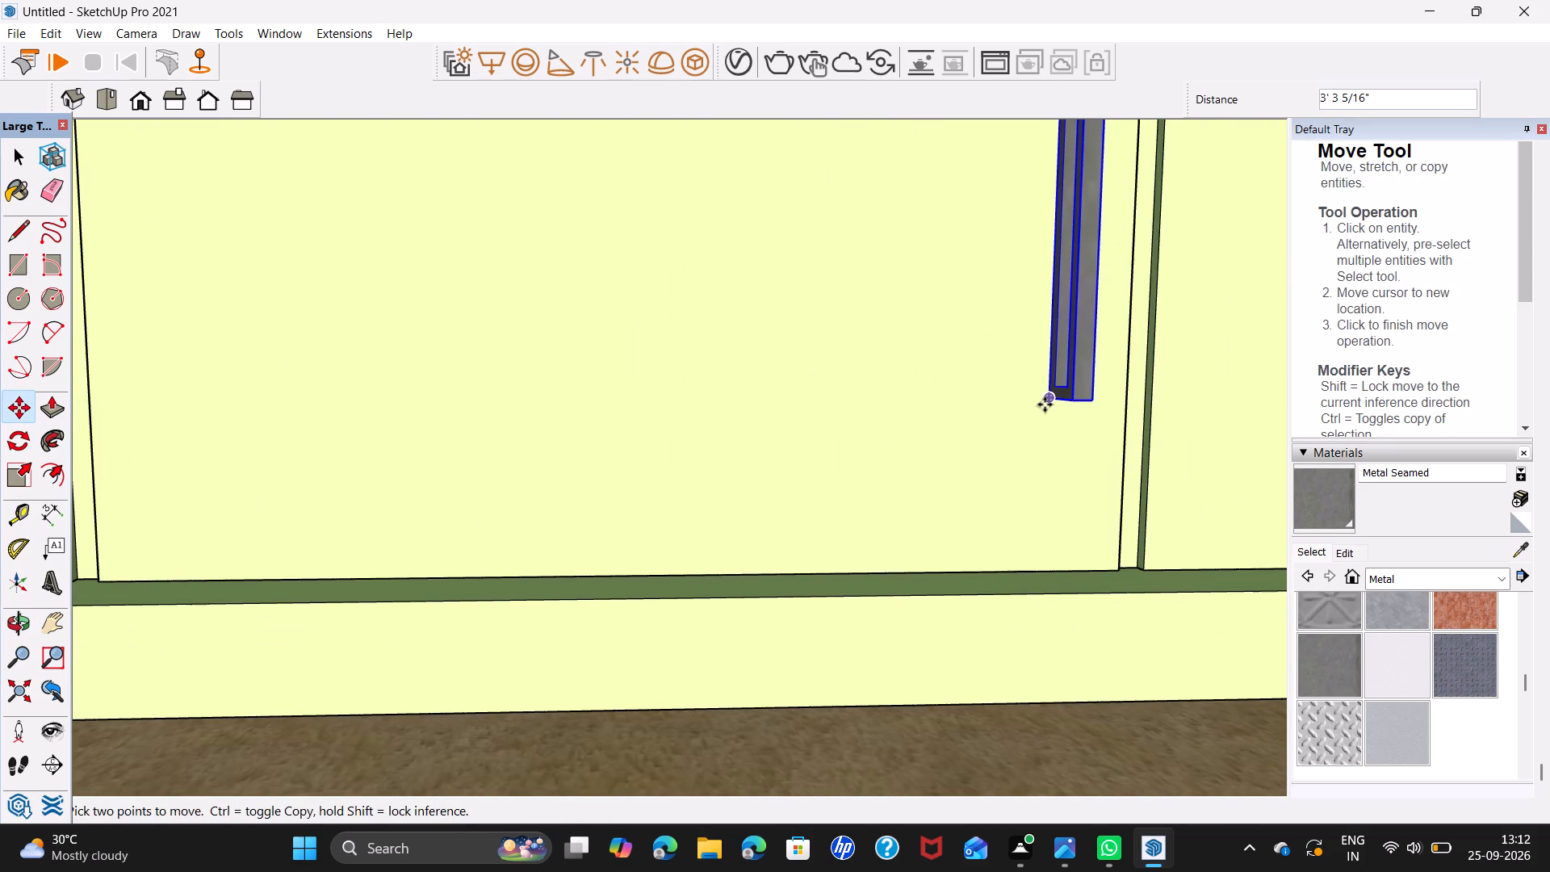
Copy the eleventh base door's handle about 3' 6" along the green axis onto the last base door of the run.
click(1045, 396)
shift+middle_drag(1154, 379, 58, 391)
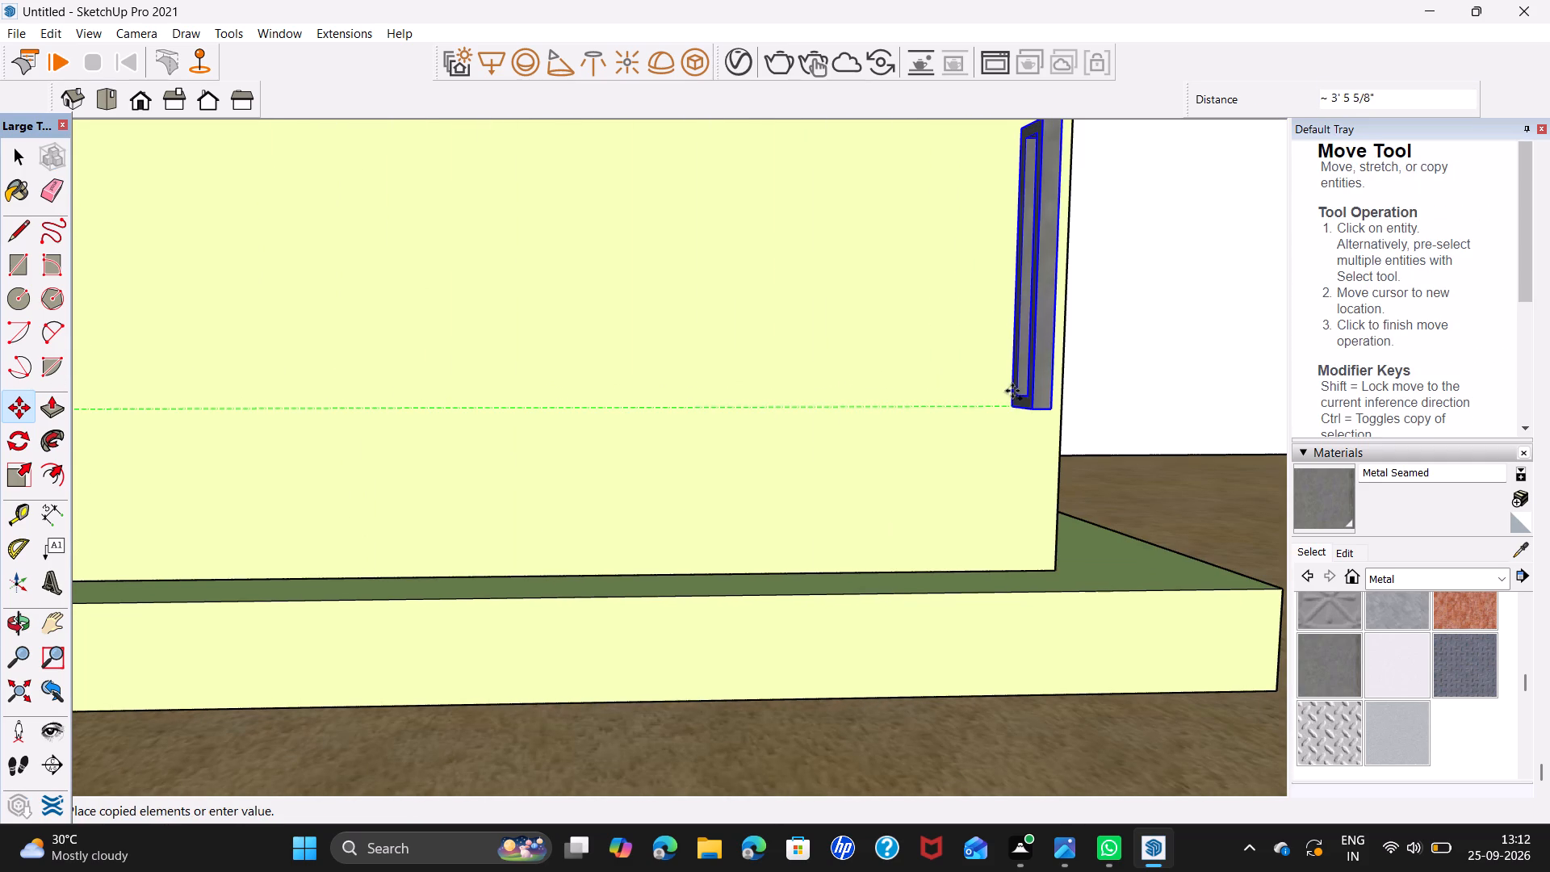
click(1012, 400)
key(space)
Look over the cabinet run fitted with handles and the doors and drawers of the opposite run across the kitchen.
scroll(1034, 370, down, 10)
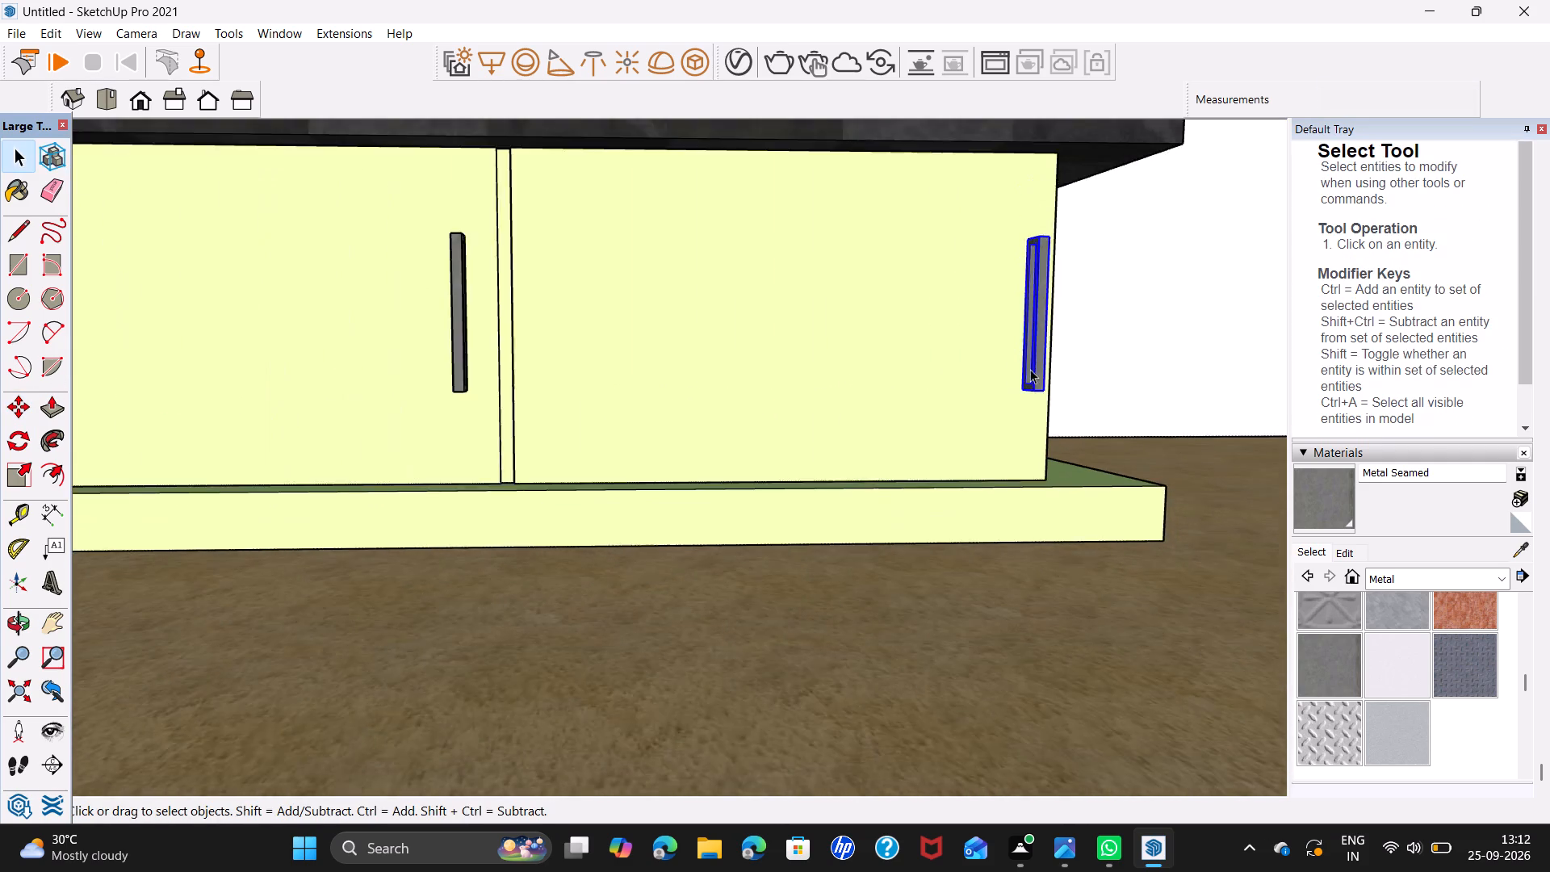
scroll(1030, 369, down, 18)
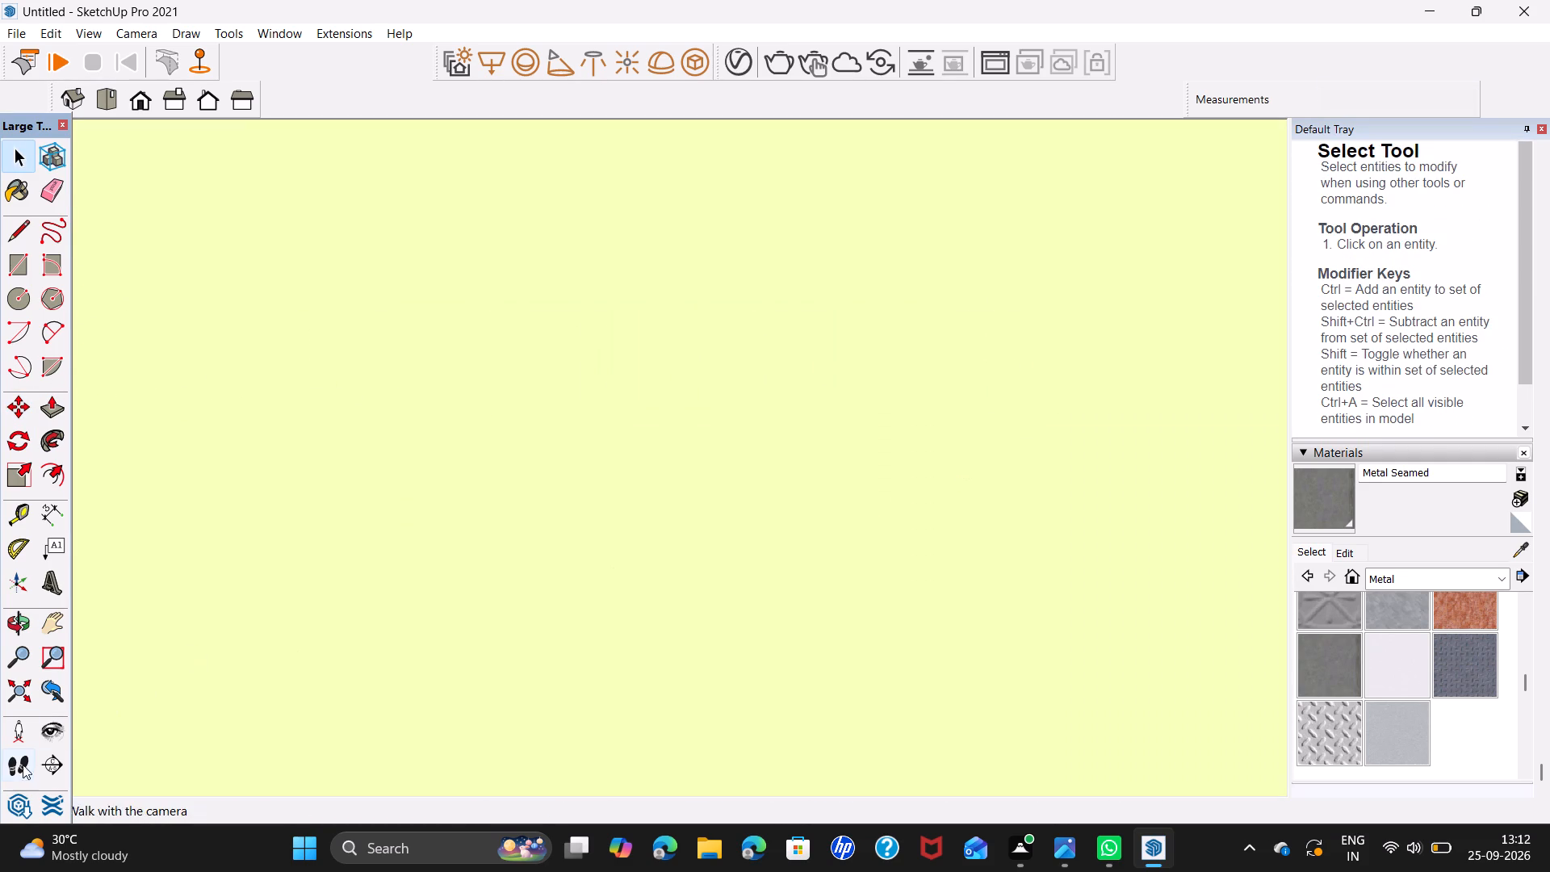
click(15, 703)
middle_drag(520, 587, 934, 613)
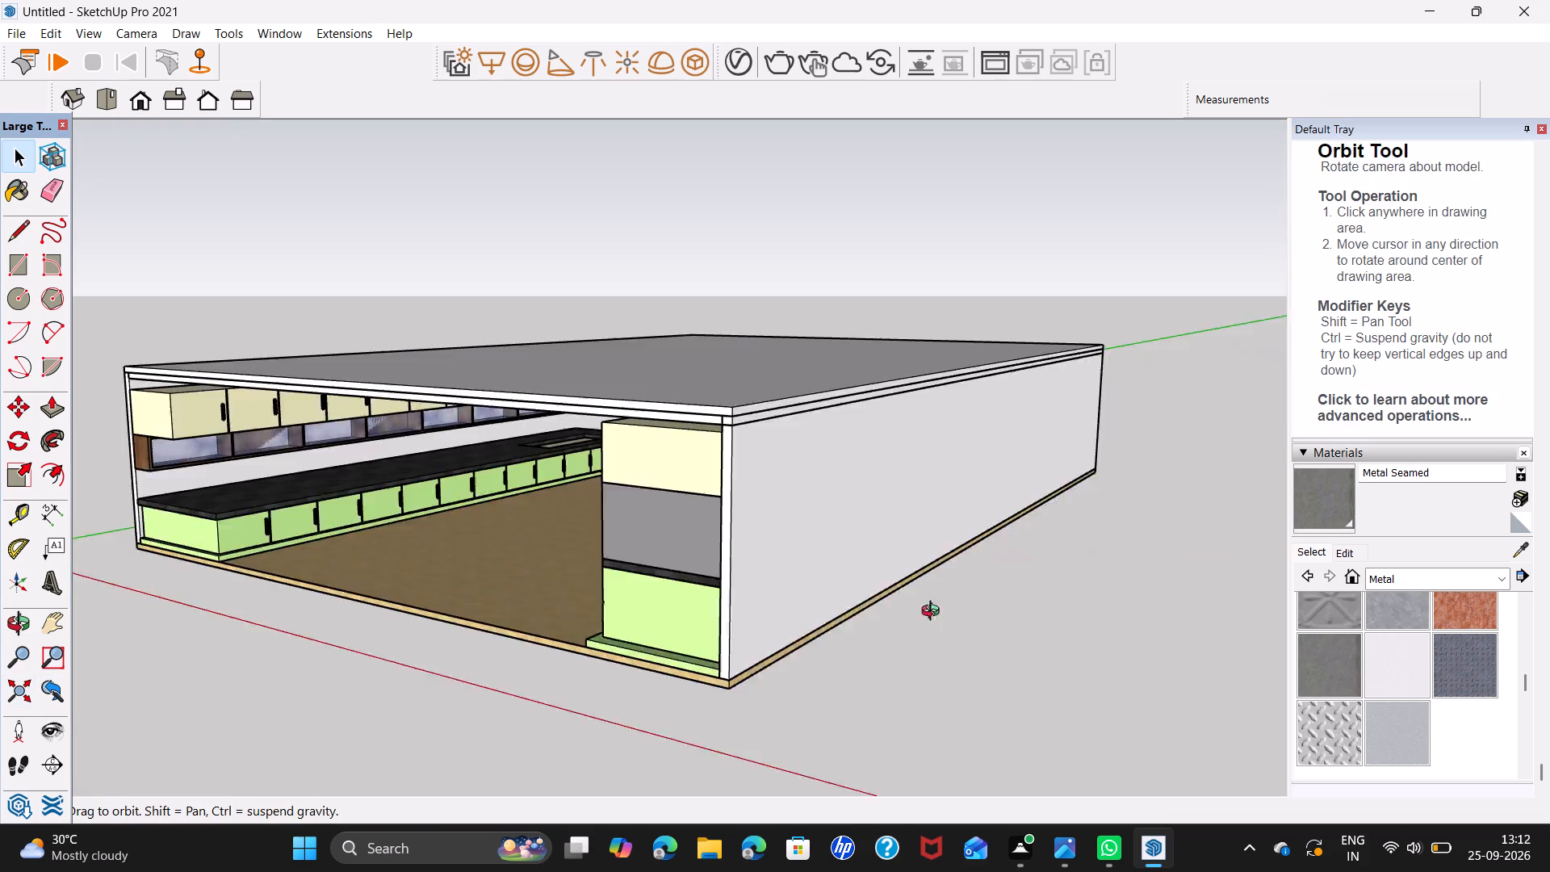
middle_drag(934, 613, 1146, 546)
scroll(669, 509, up, 2)
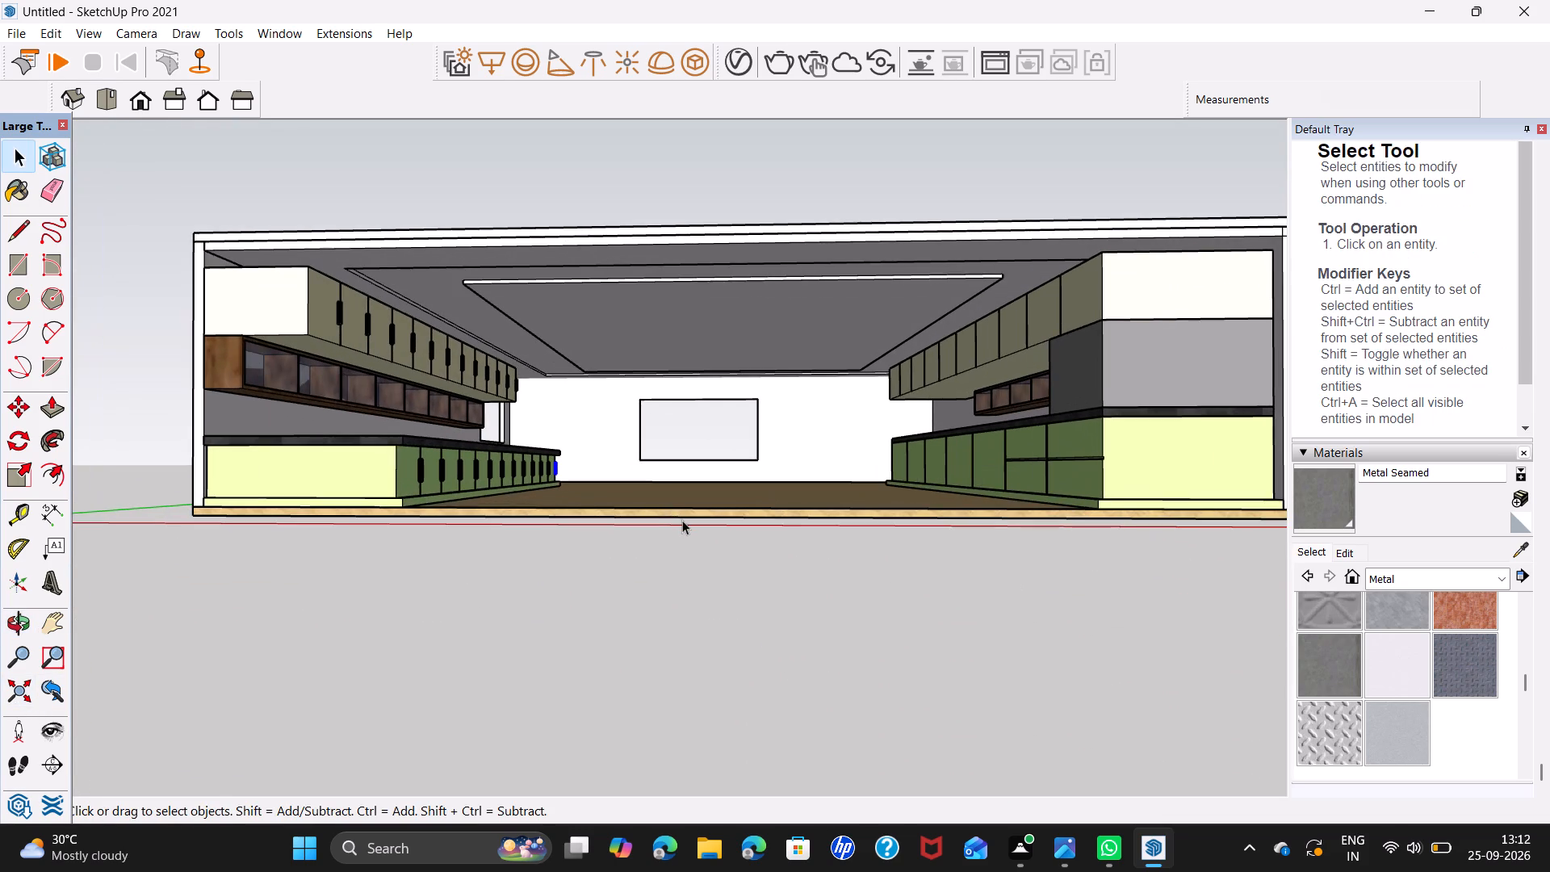
scroll(682, 520, up, 2)
middle_drag(692, 524, 708, 546)
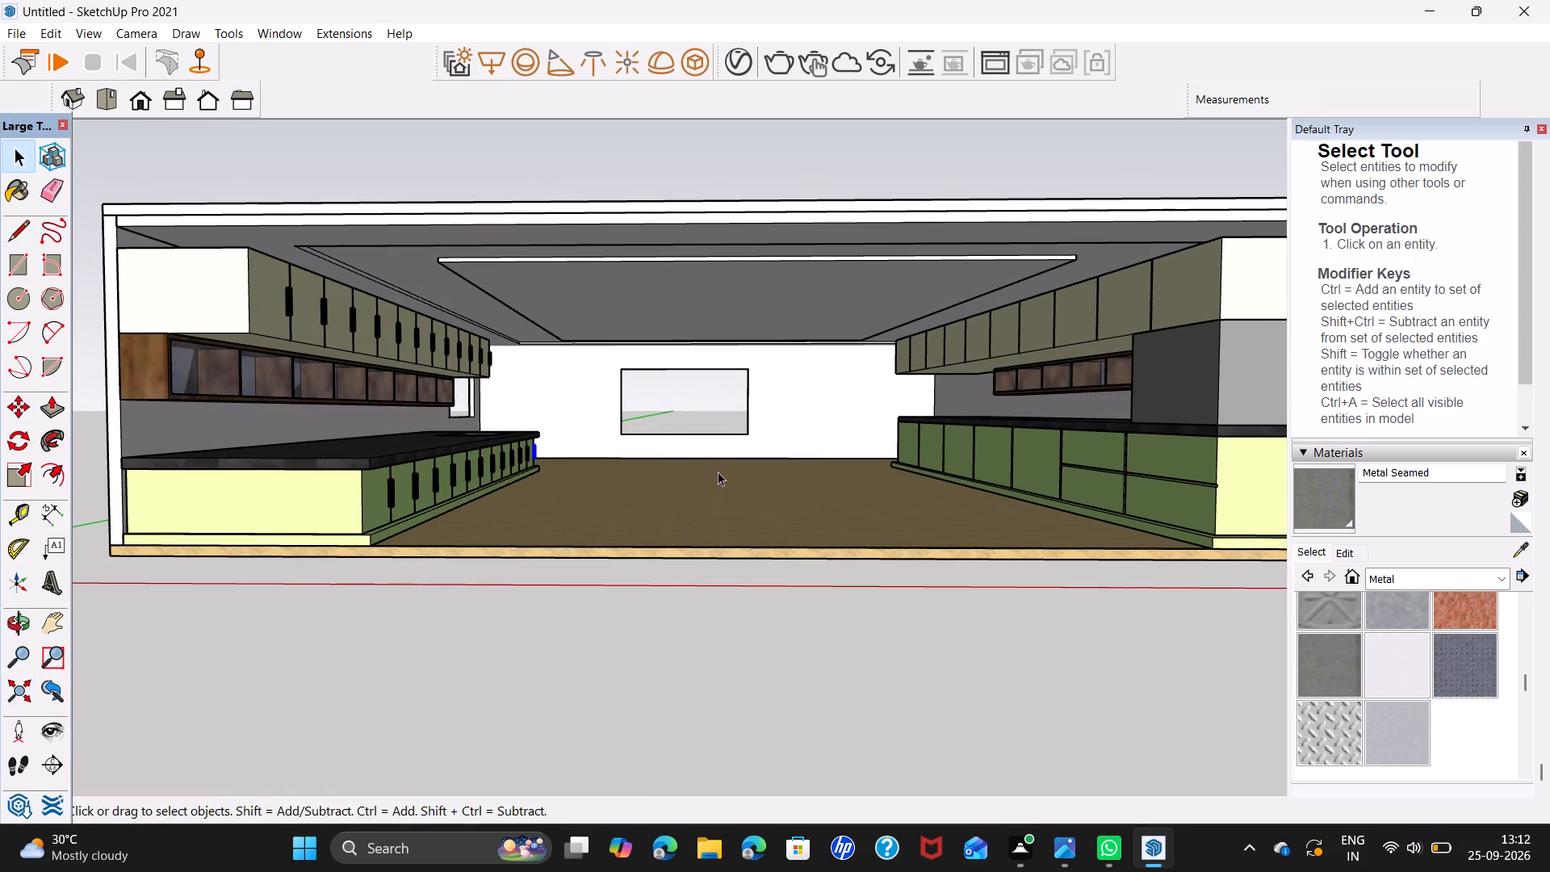
middle_drag(718, 472, 701, 462)
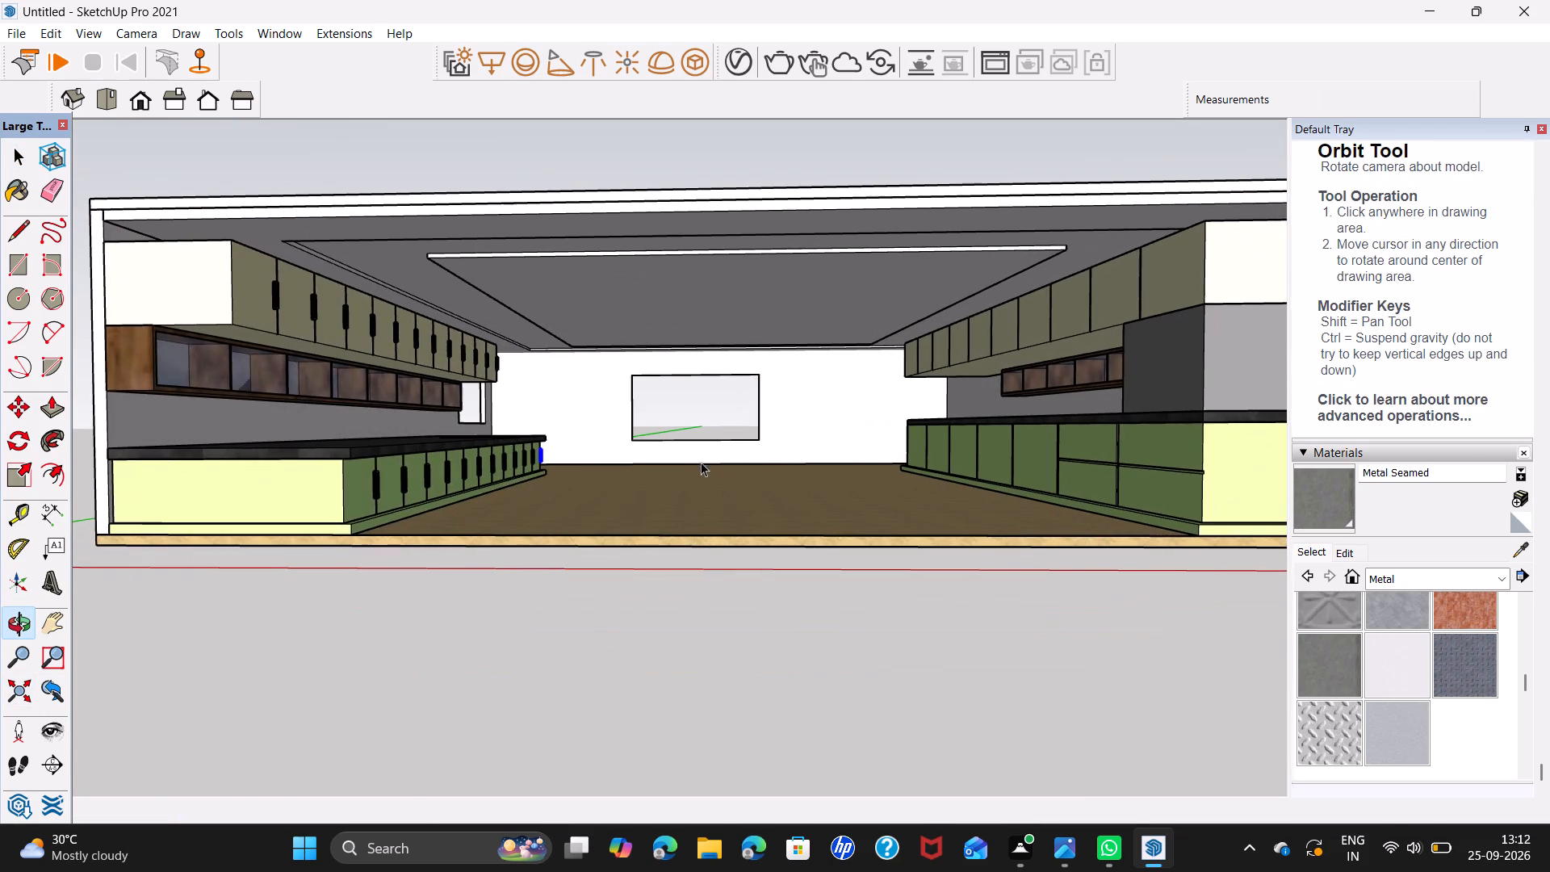
shift+middle_drag(718, 434, 720, 455)
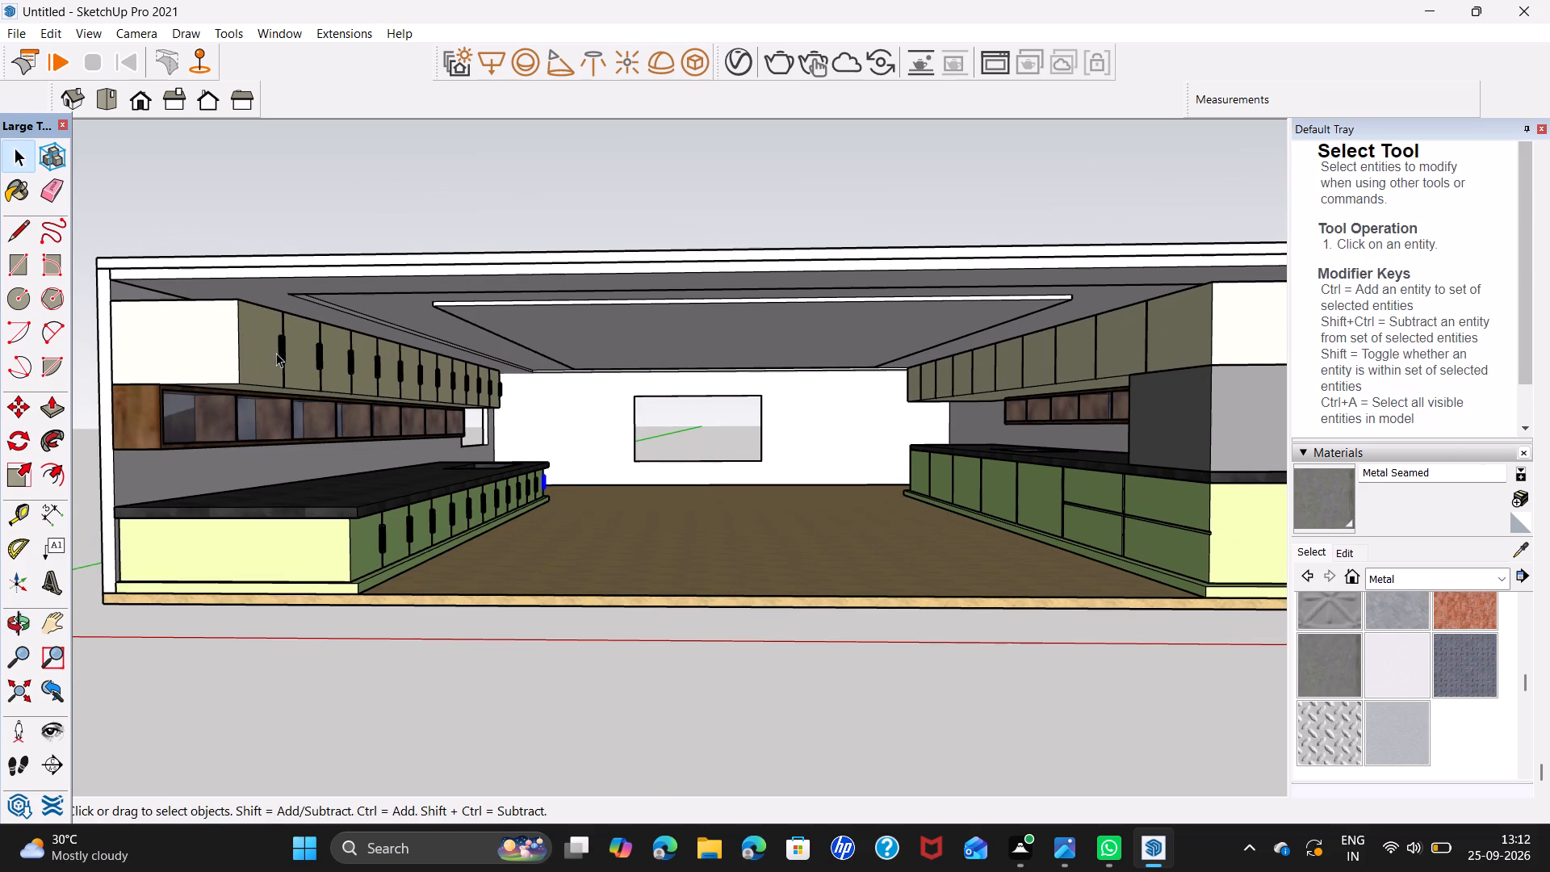
scroll(276, 353, up, 6)
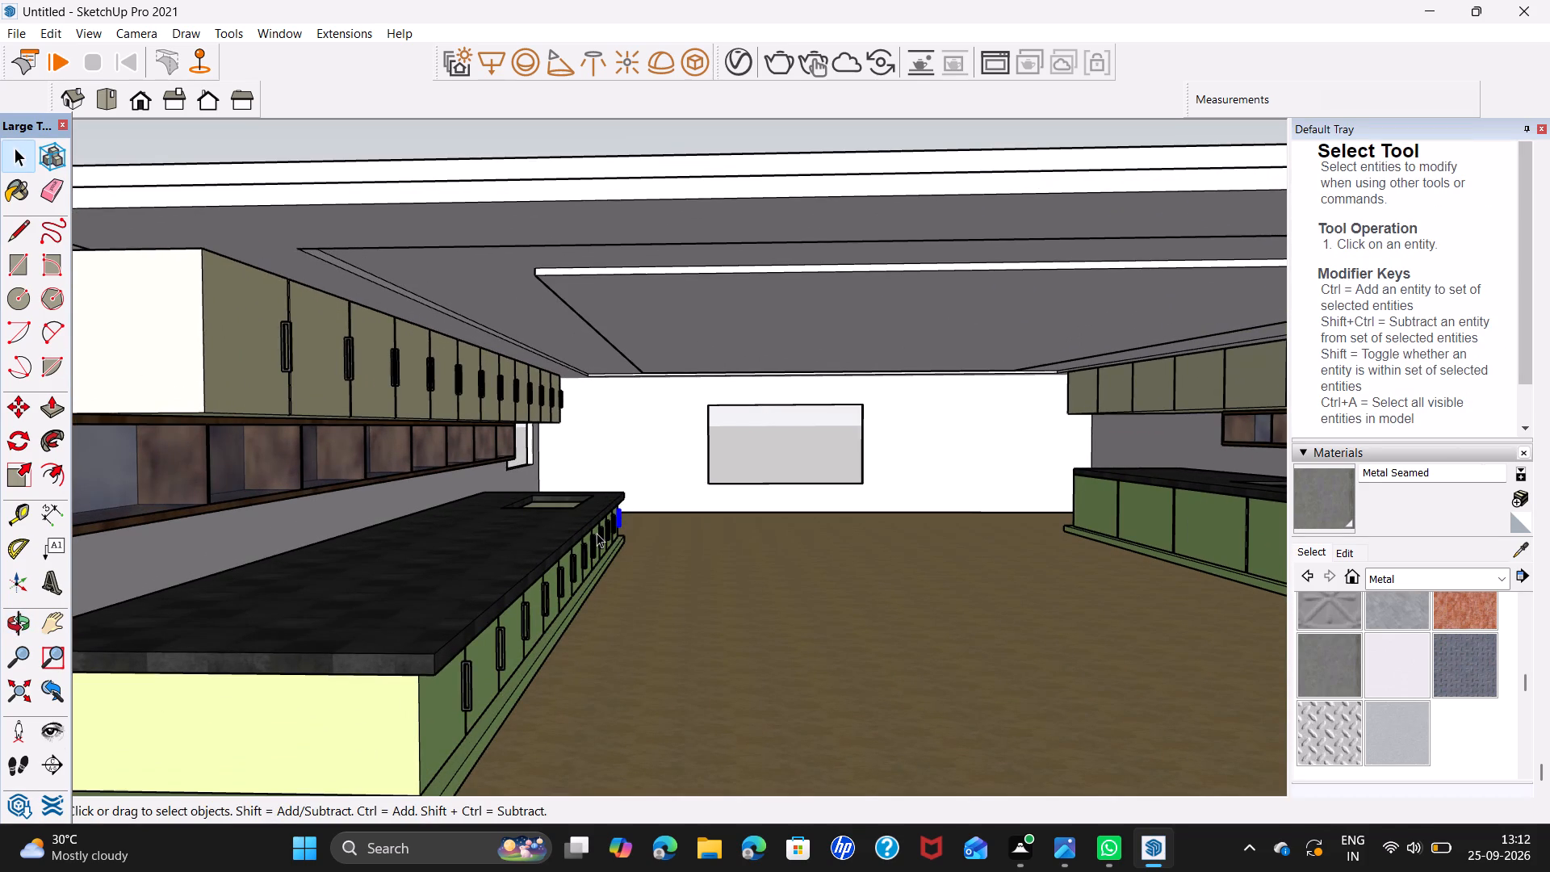
middle_drag(593, 533, 763, 551)
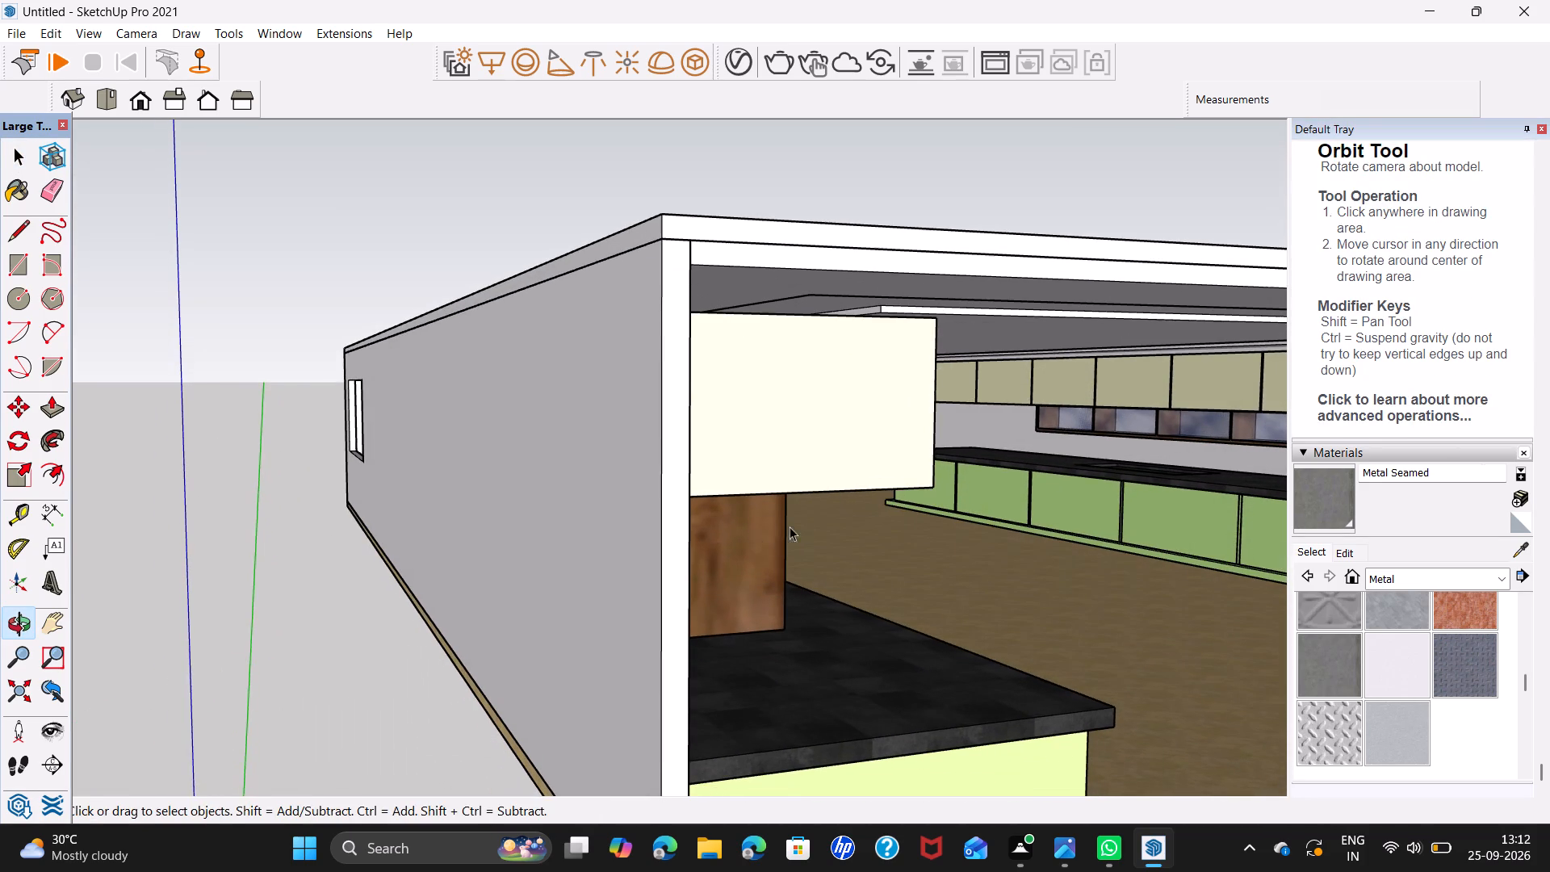
shift+middle_drag(956, 464, 546, 458)
scroll(770, 533, up, 3)
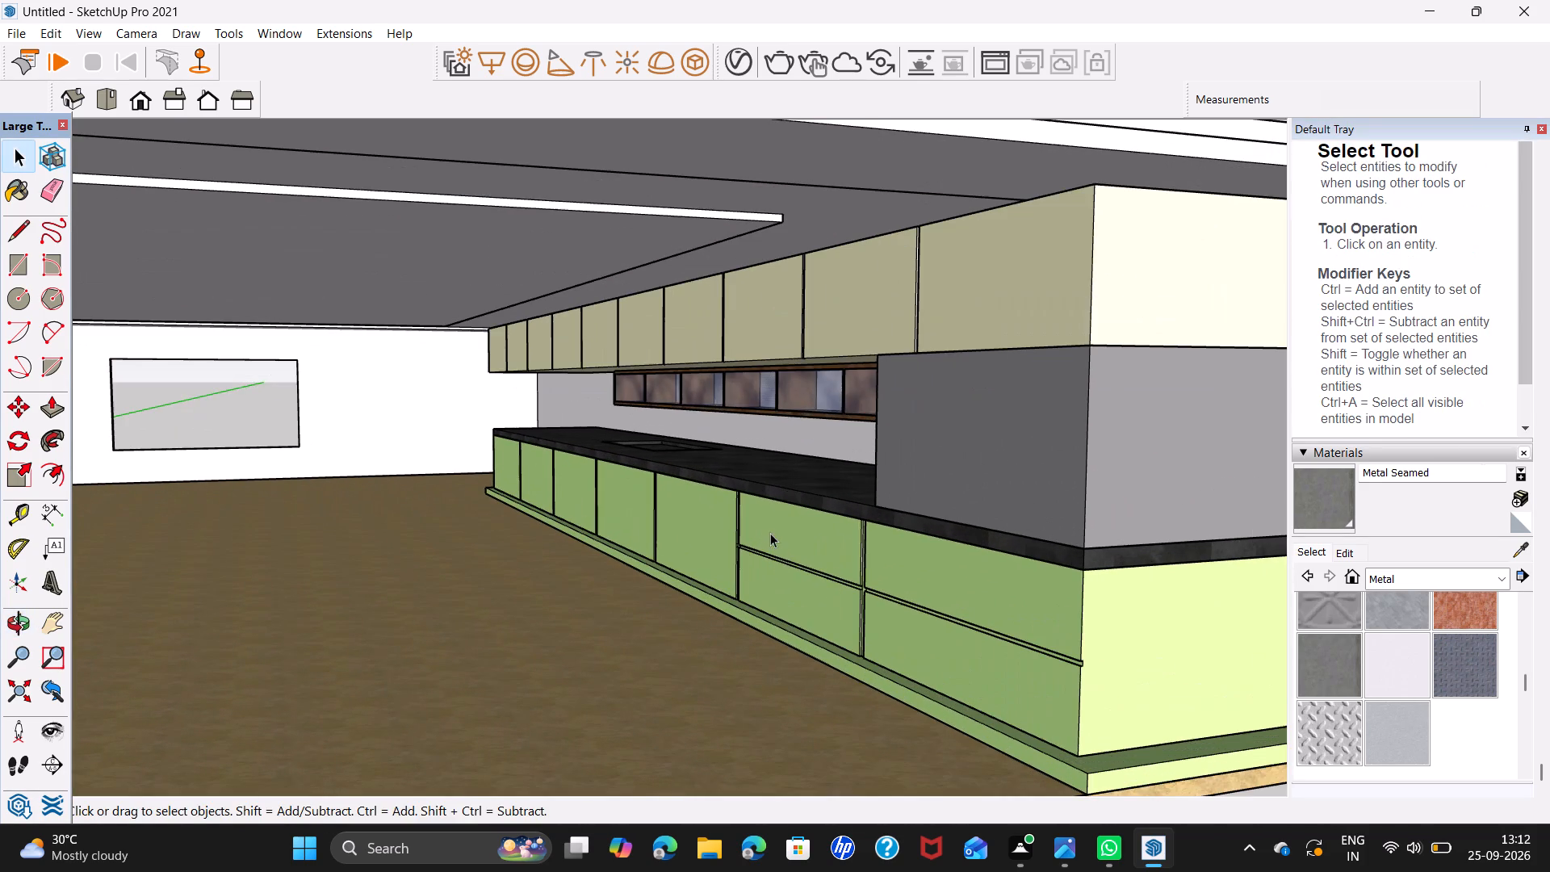
middle_drag(811, 568, 1039, 589)
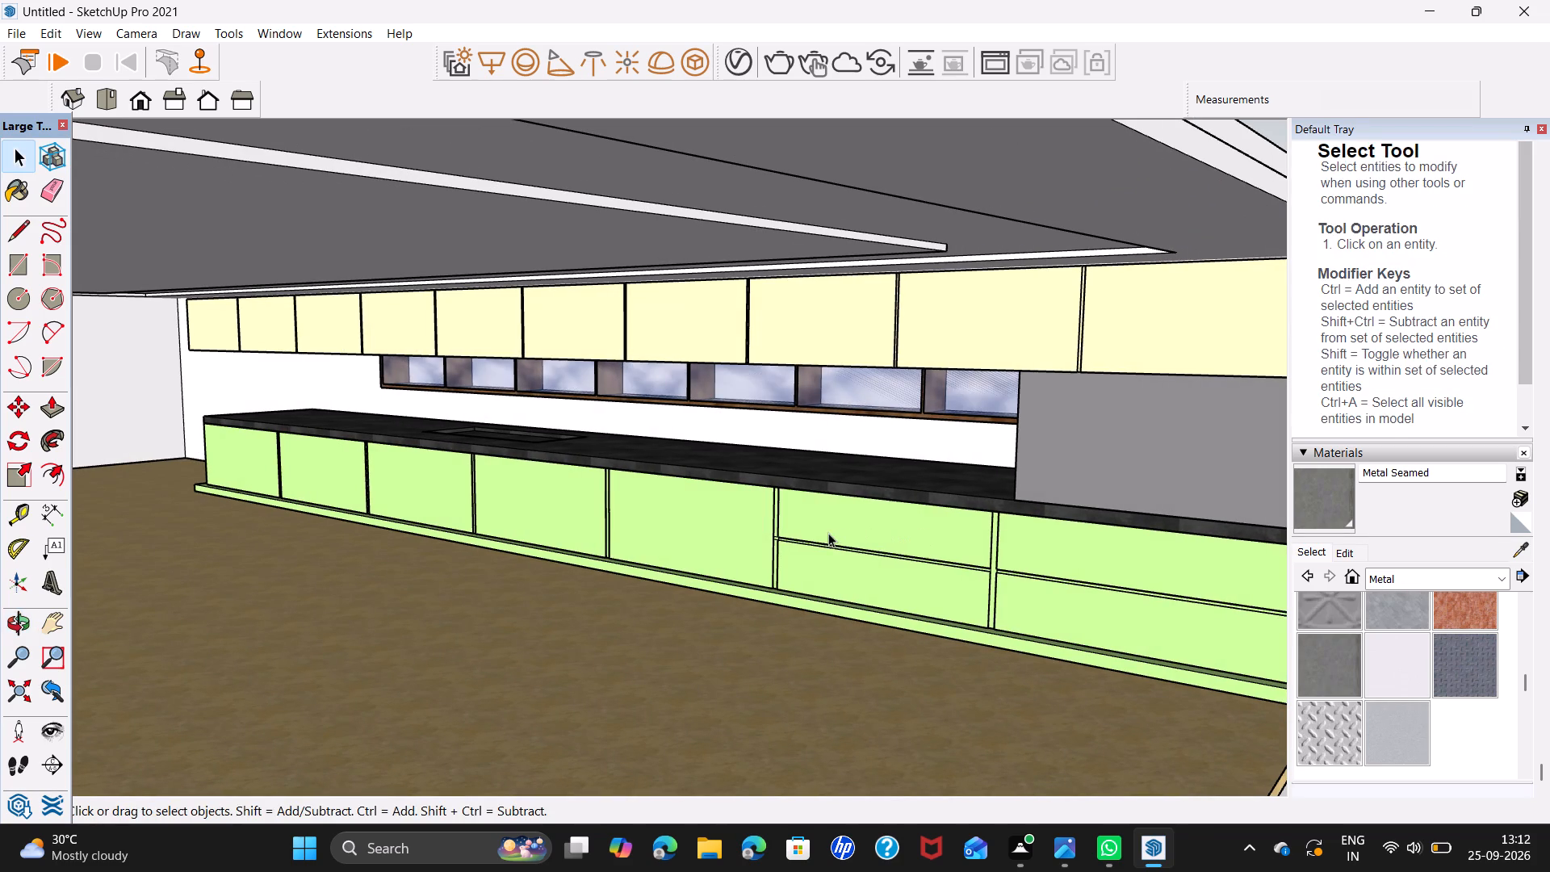
middle_drag(828, 535, 855, 522)
shift+middle_drag(848, 482, 723, 434)
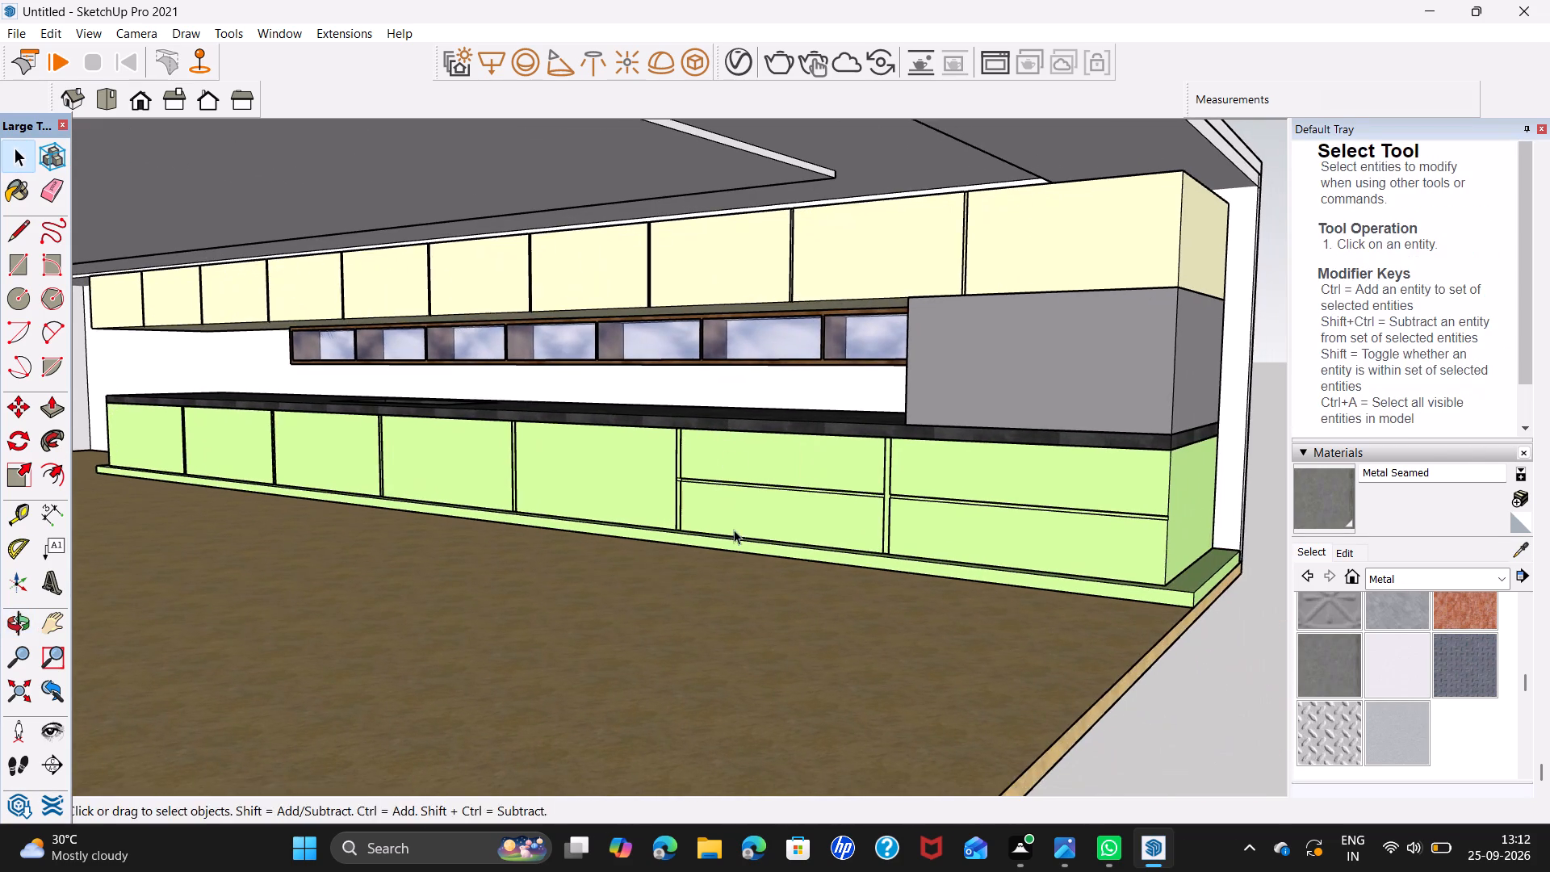
middle_drag(734, 530, 908, 541)
scroll(933, 476, up, 2)
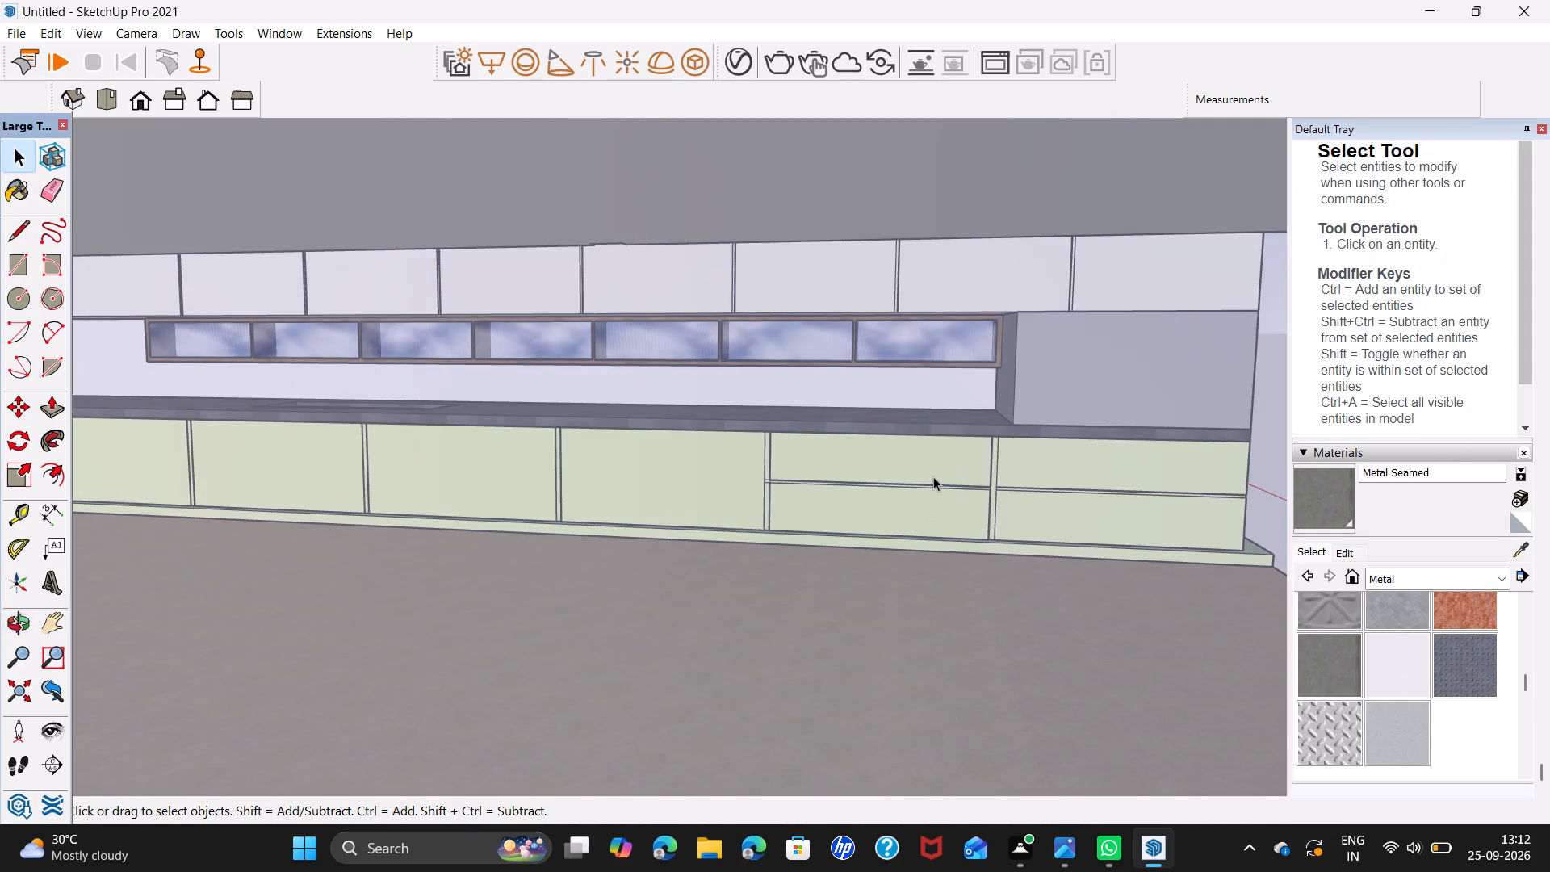
scroll(933, 476, up, 4)
middle_drag(1098, 517, 618, 559)
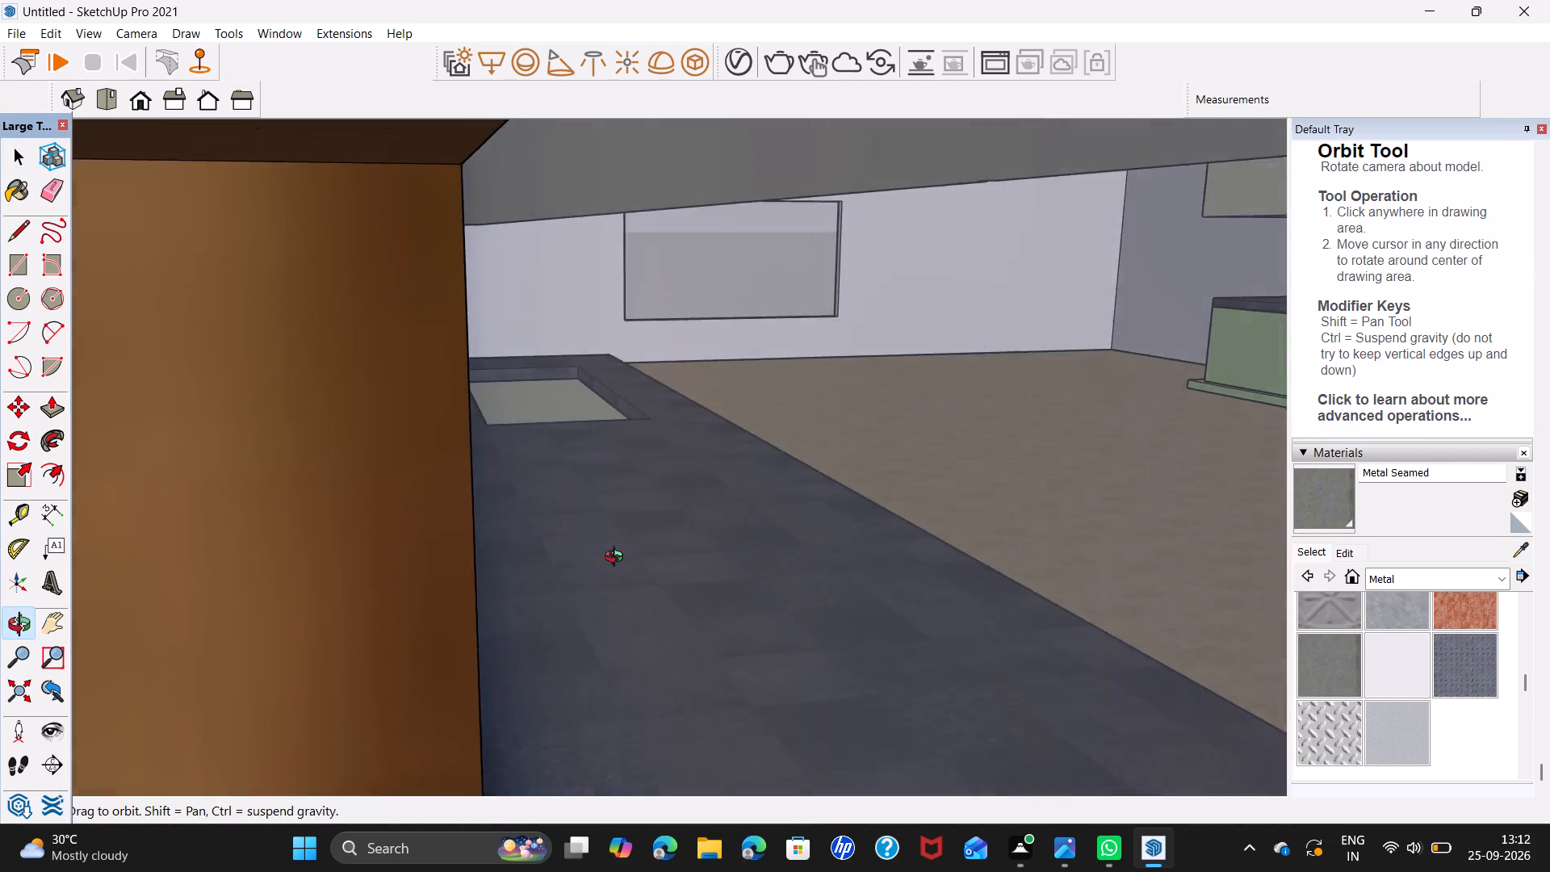
middle_drag(618, 559, 150, 610)
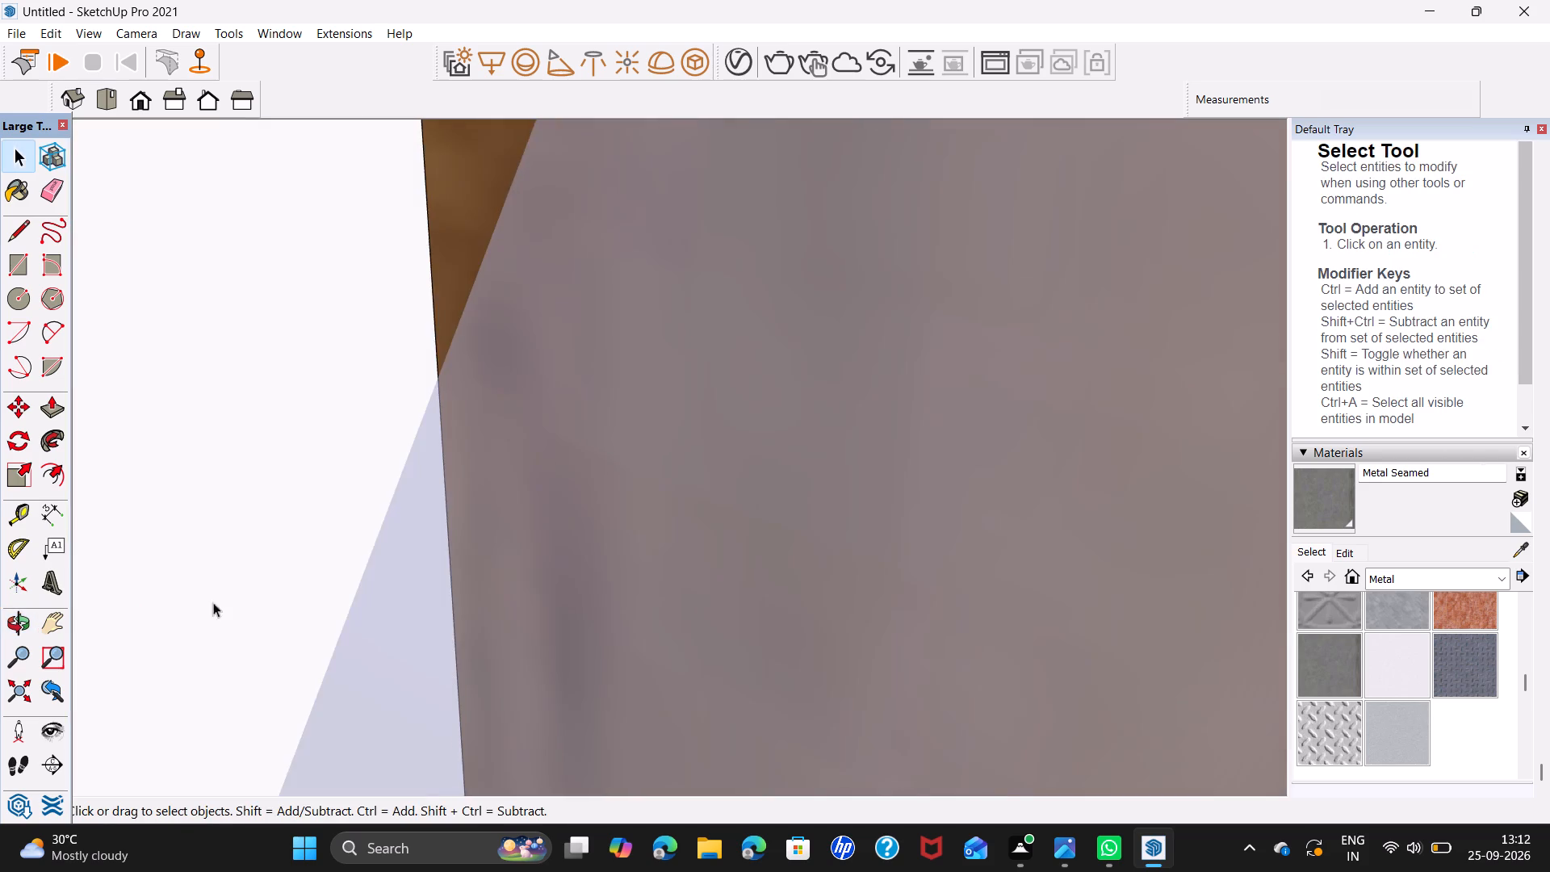
scroll(251, 602, down, 6)
scroll(475, 565, down, 6)
scroll(695, 606, down, 1)
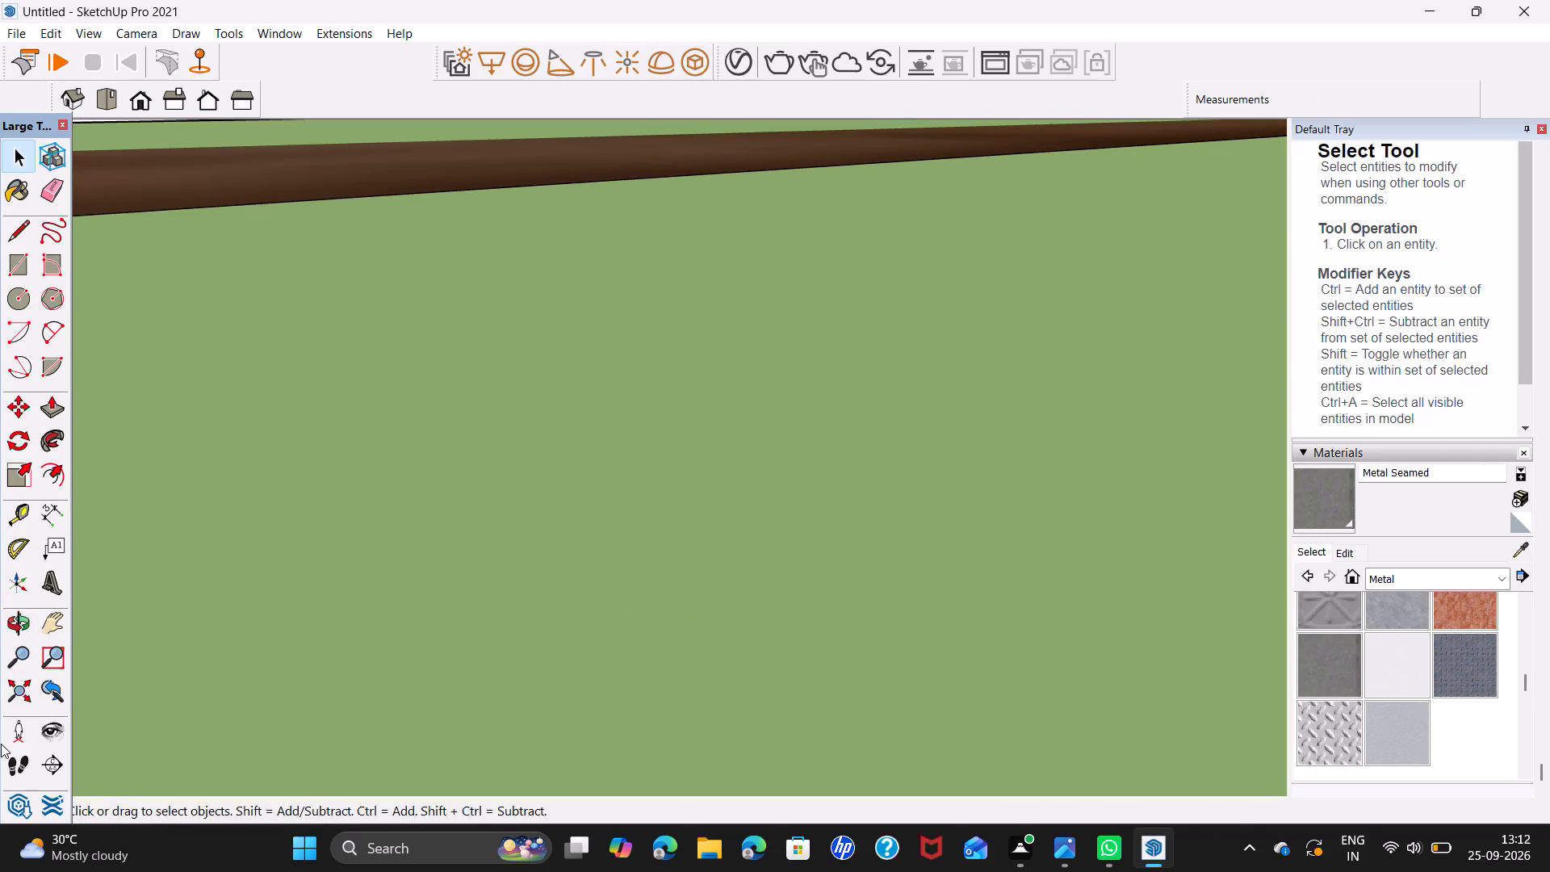
Examine the upper doors, base doors and drawers of the opposite cabinet run that have no handles yet.
click(19, 689)
middle_drag(590, 683, 1212, 677)
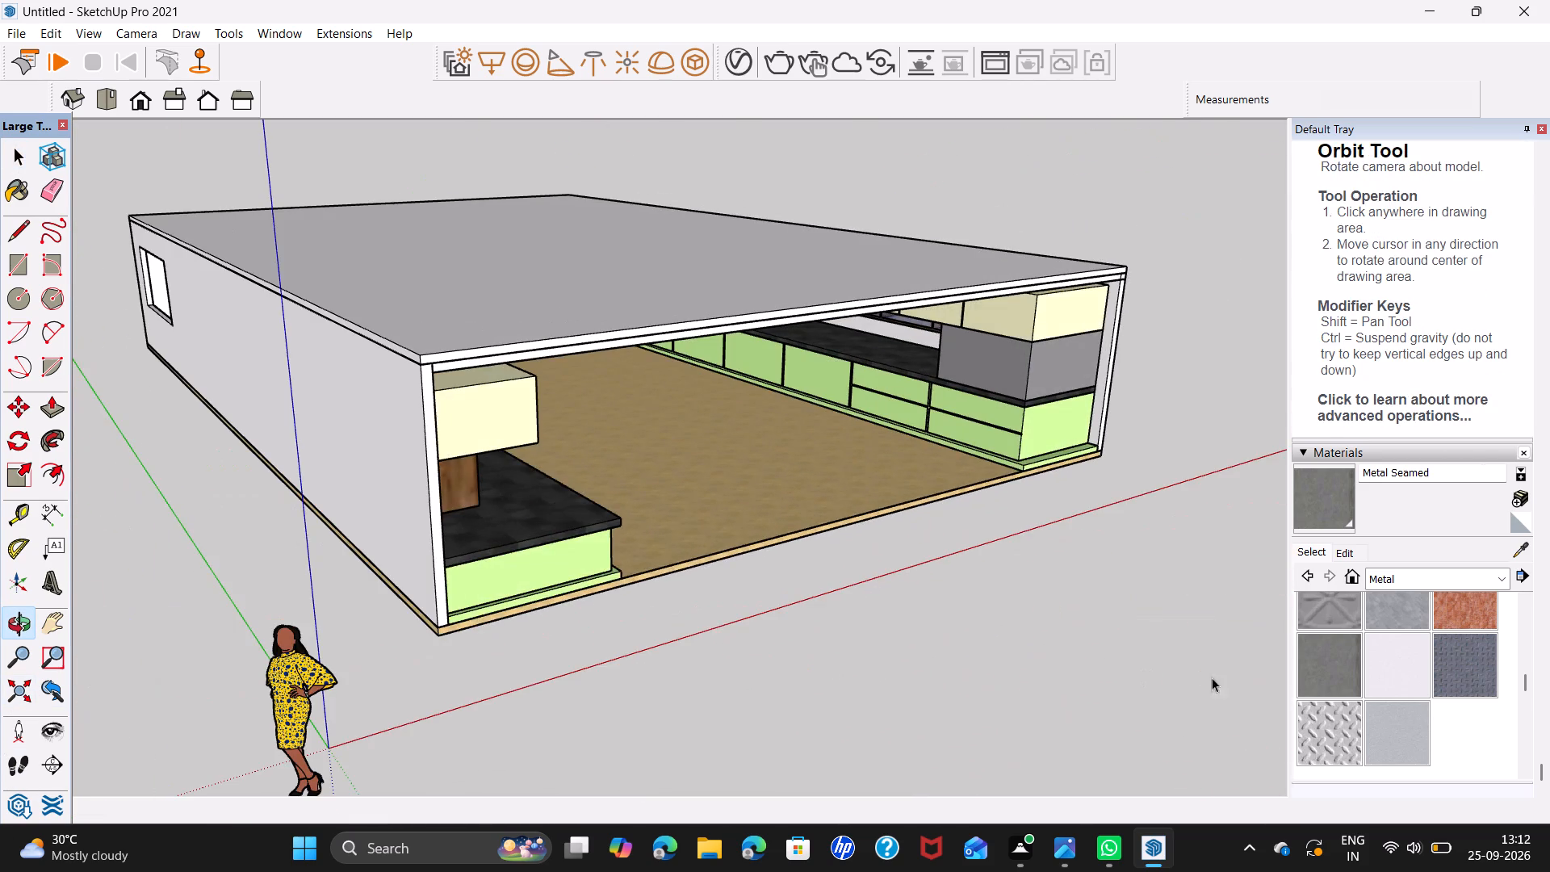
scroll(958, 459, up, 5)
shift+middle_drag(936, 467, 967, 625)
middle_drag(949, 618, 931, 533)
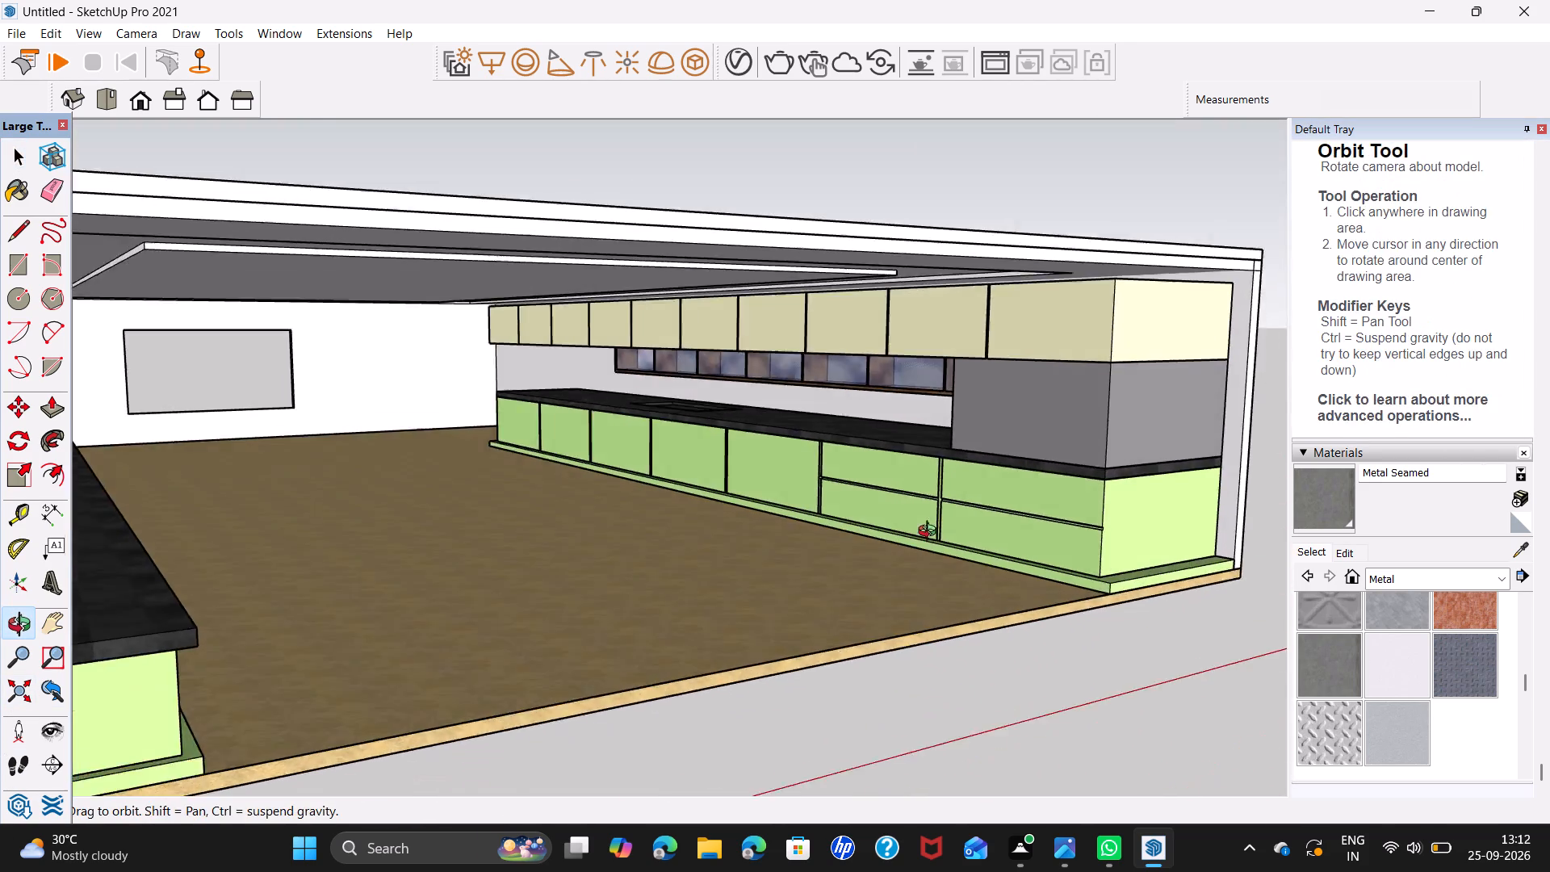
middle_drag(931, 533, 916, 485)
scroll(871, 495, up, 5)
middle_drag(861, 543, 1028, 569)
shift+middle_drag(1023, 520, 959, 530)
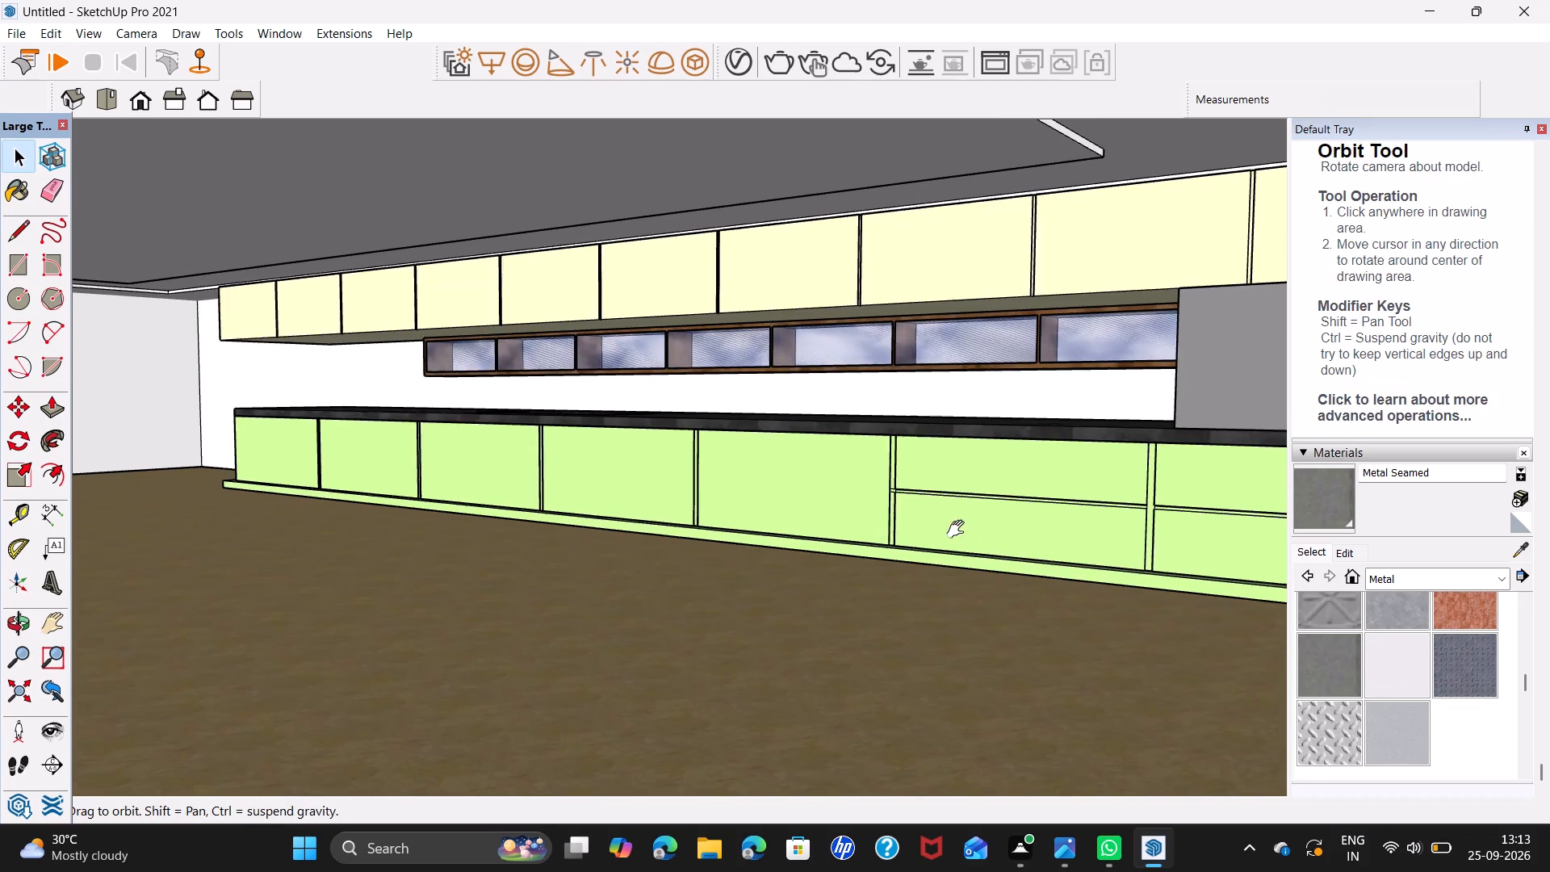
shift+middle_drag(959, 530, 723, 522)
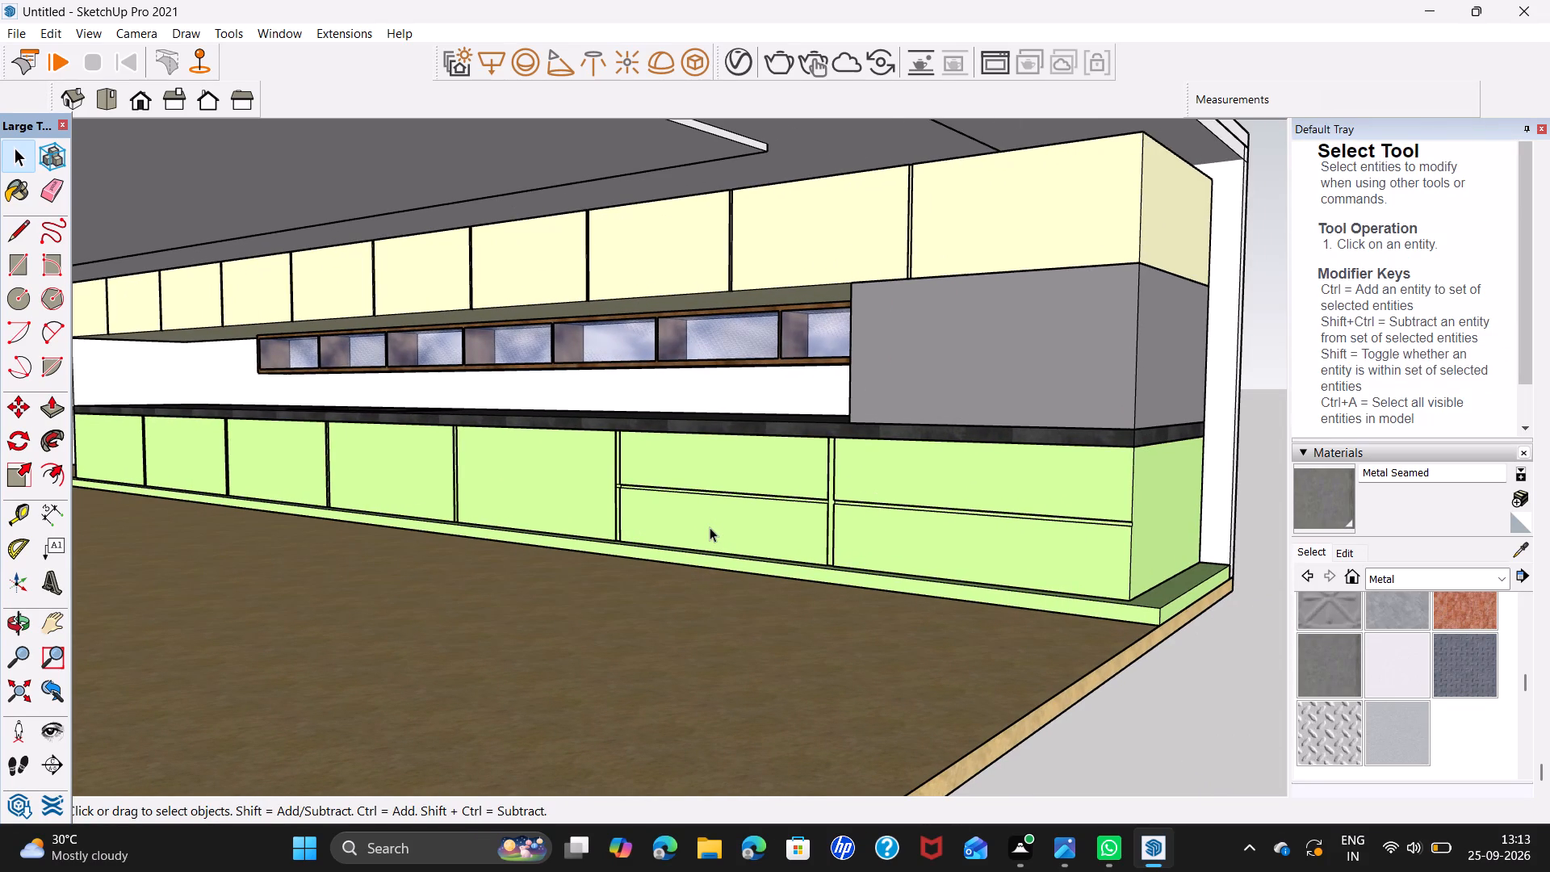
middle_drag(707, 523, 841, 538)
scroll(802, 526, up, 1)
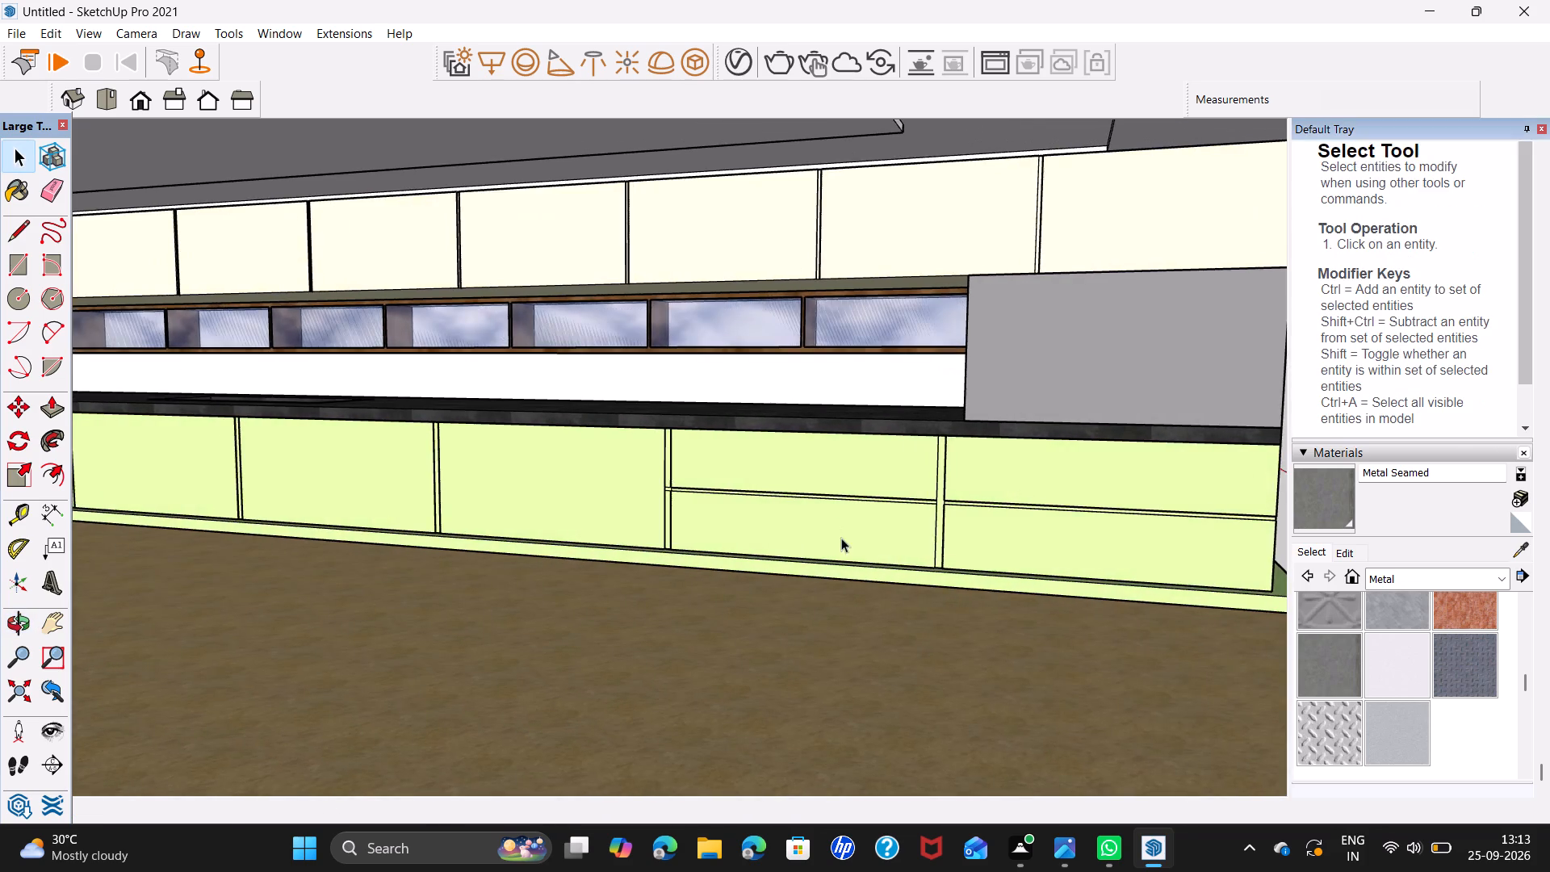
scroll(843, 538, down, 4)
middle_drag(903, 472, 778, 480)
scroll(778, 480, down, 13)
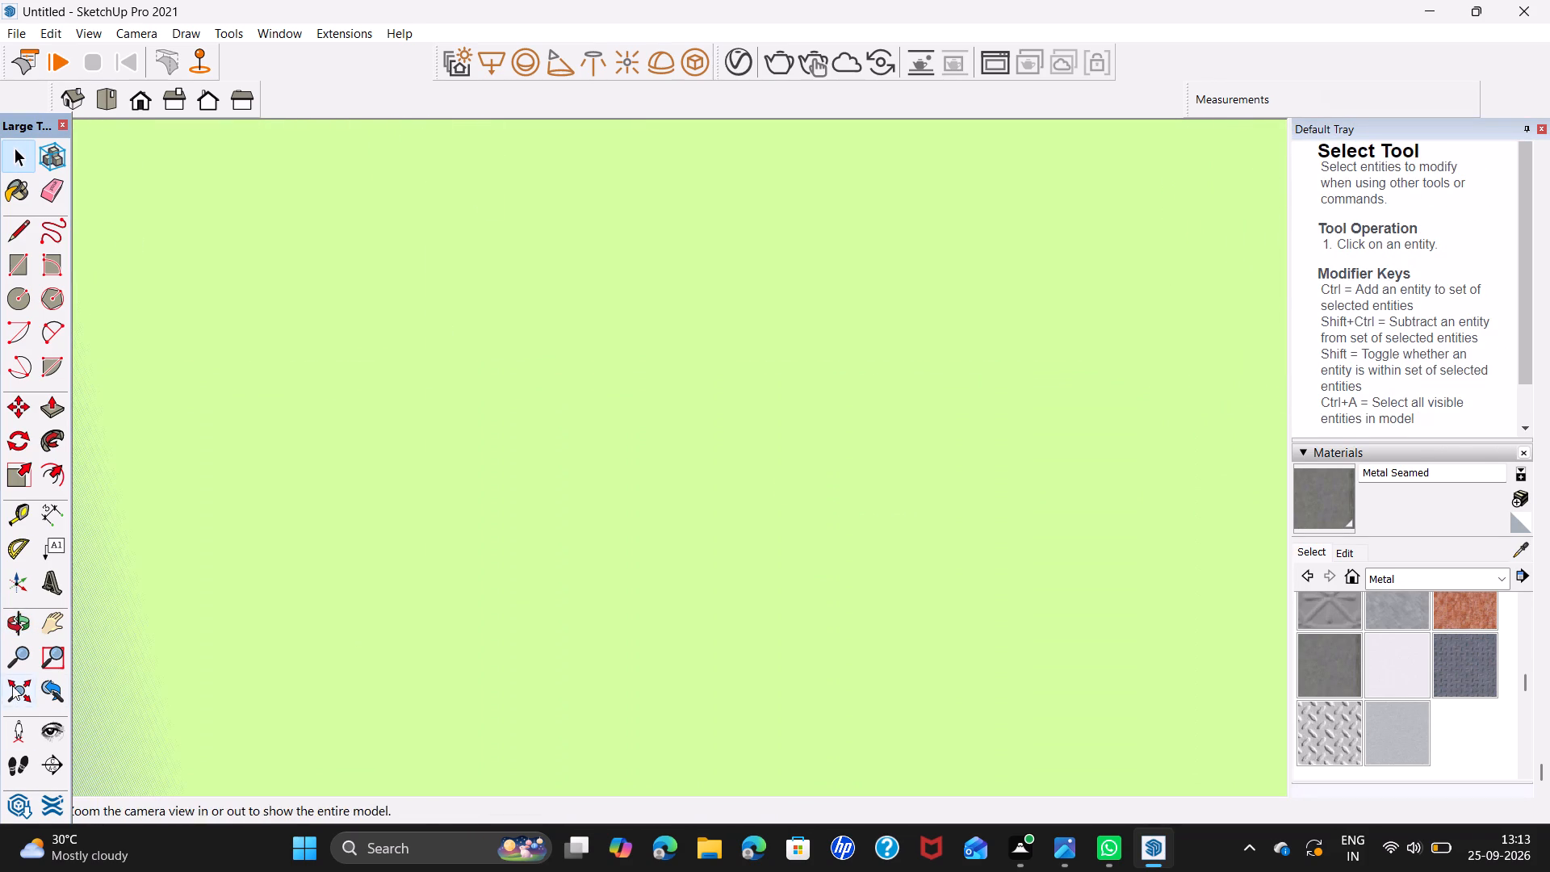
Draw a vertical handle rectangle about 9 15/16" by 1 1/4" on the opposite run's first upper door, beside the second door.
click(14, 685)
scroll(1066, 352, up, 5)
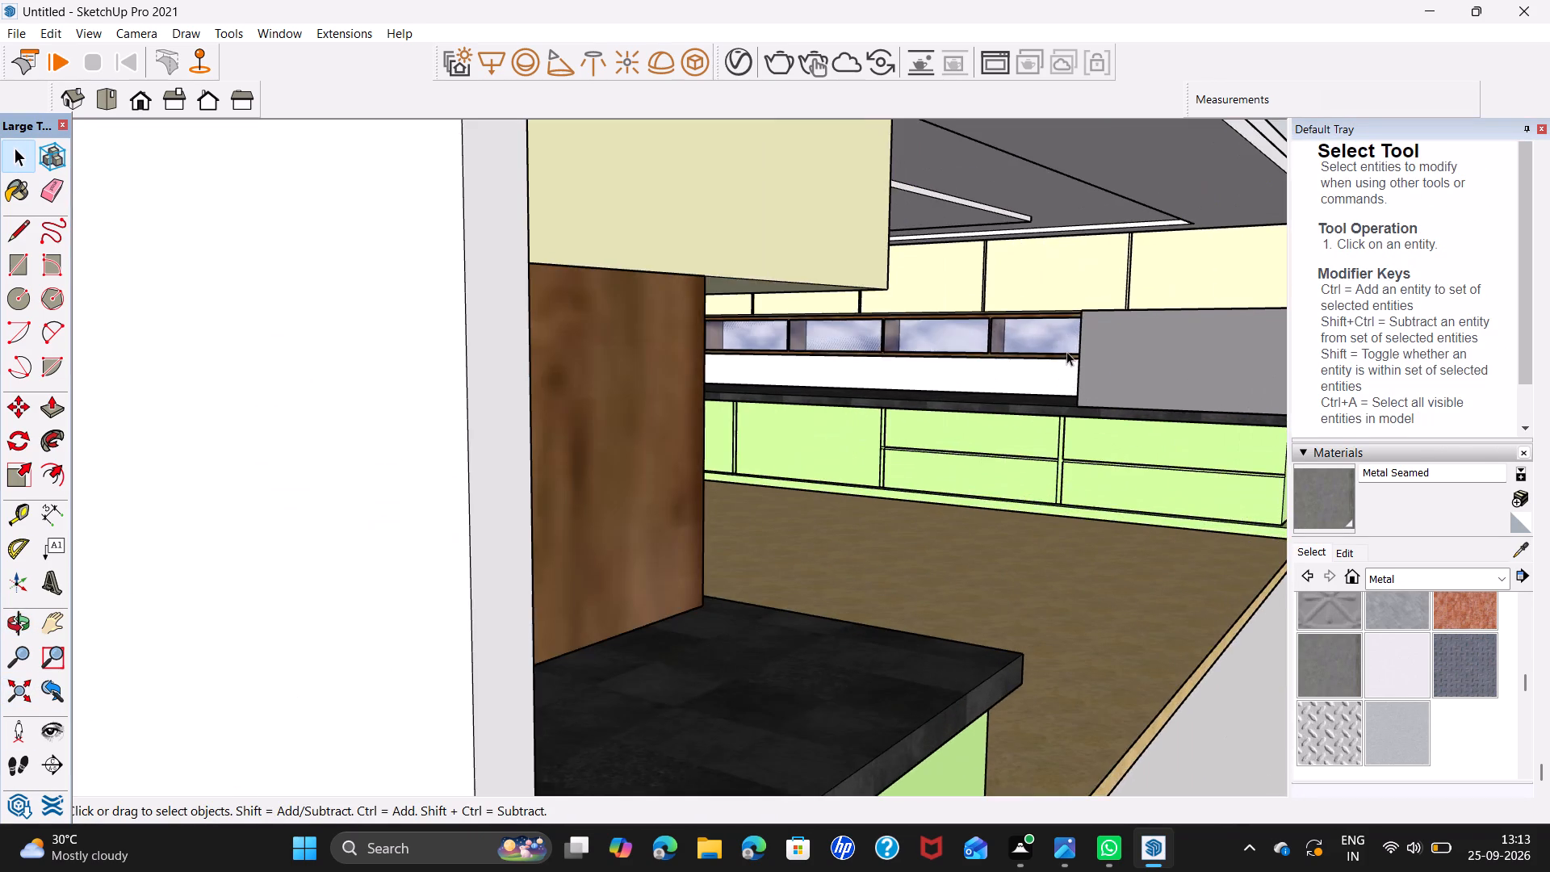
middle_drag(1066, 351, 882, 397)
scroll(814, 468, up, 2)
middle_drag(813, 472, 845, 477)
shift+scroll(839, 476, up, 1)
shift+middle_drag(839, 476, 972, 483)
scroll(787, 463, up, 2)
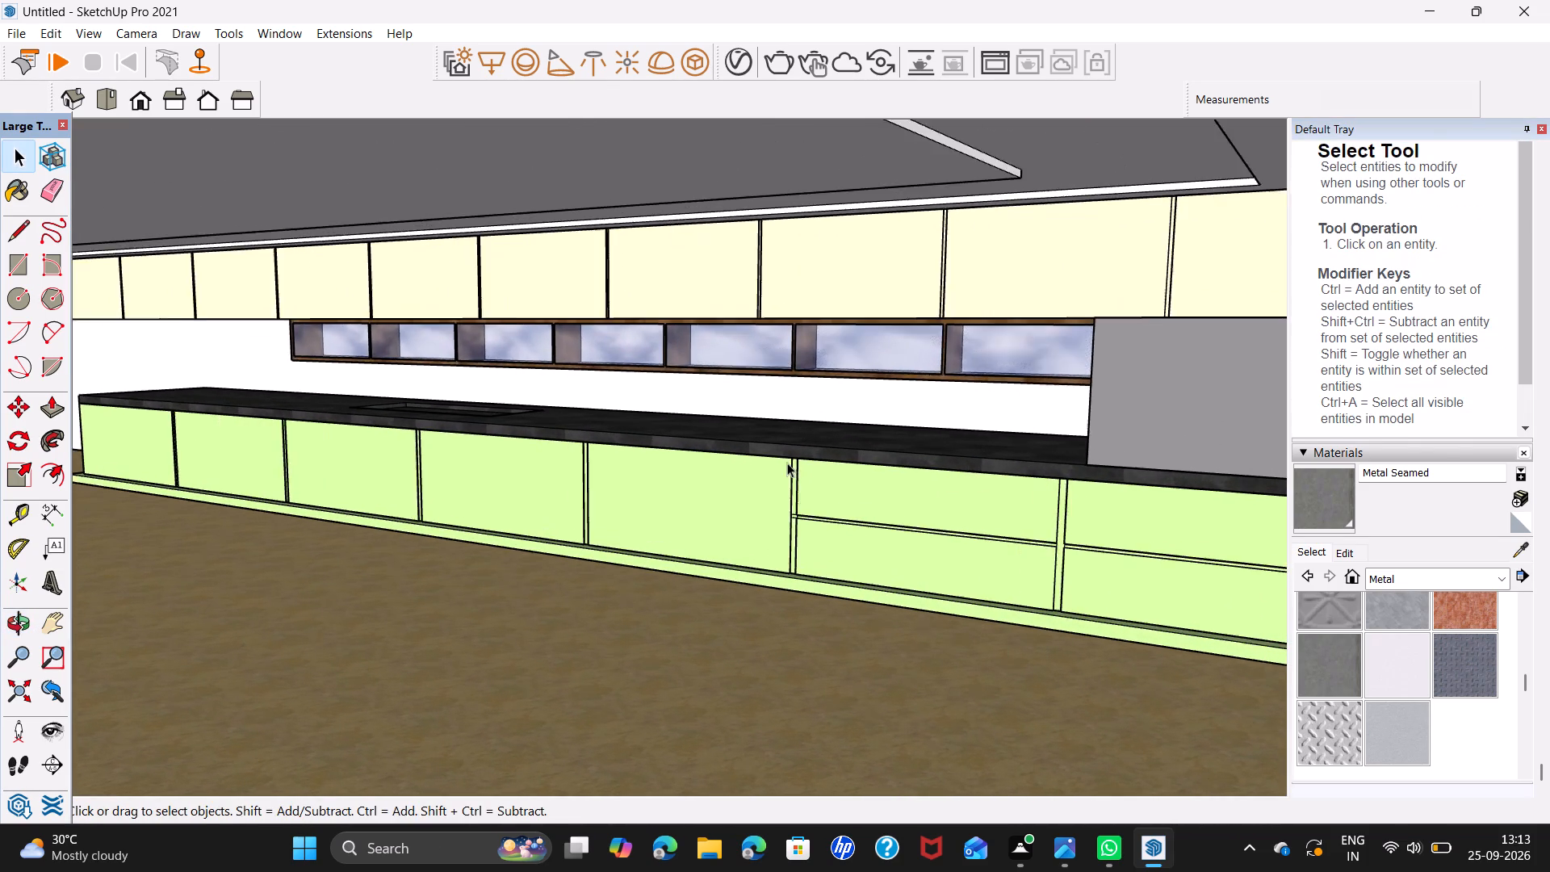
scroll(787, 463, up, 1)
shift+middle_drag(735, 476, 1195, 577)
scroll(301, 333, up, 3)
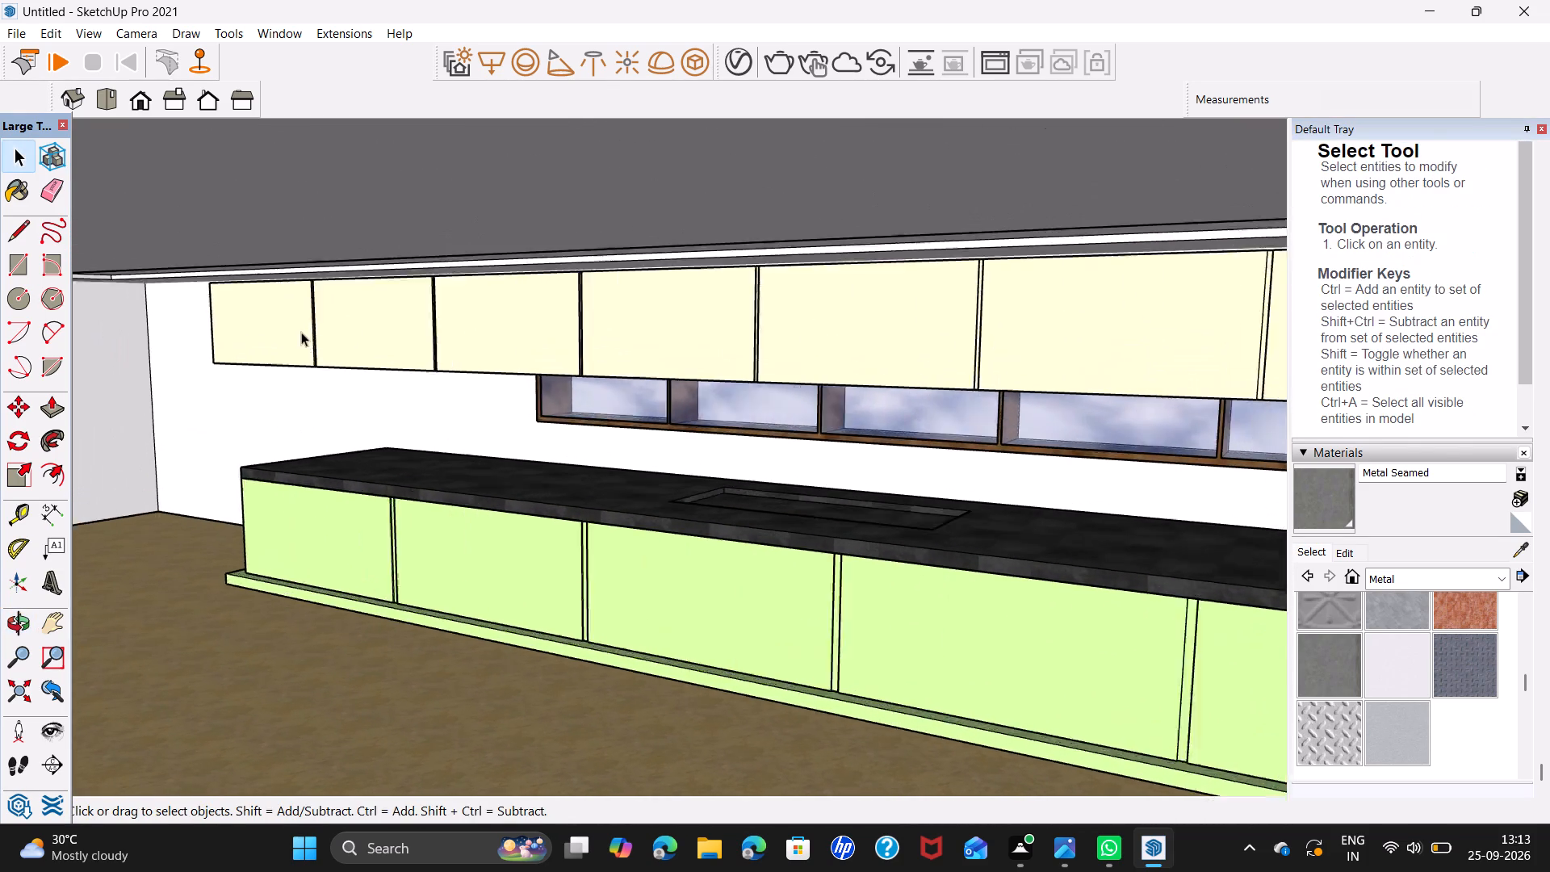
scroll(301, 332, up, 9)
middle_drag(281, 365, 495, 405)
scroll(533, 342, up, 3)
middle_drag(530, 356, 582, 323)
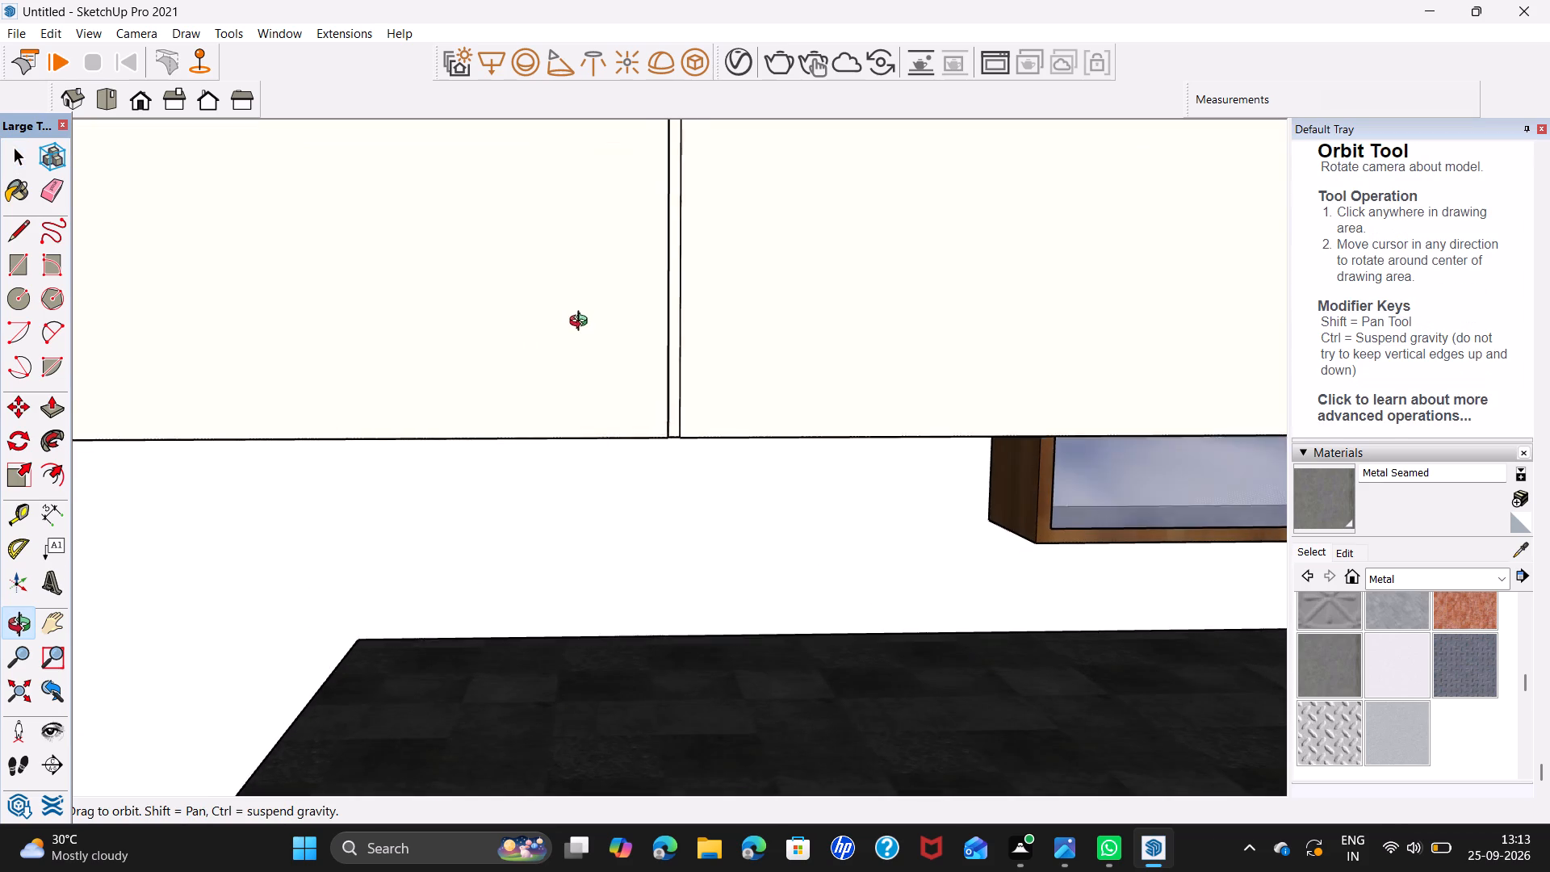
middle_drag(582, 323, 582, 334)
shift+middle_drag(593, 323, 610, 421)
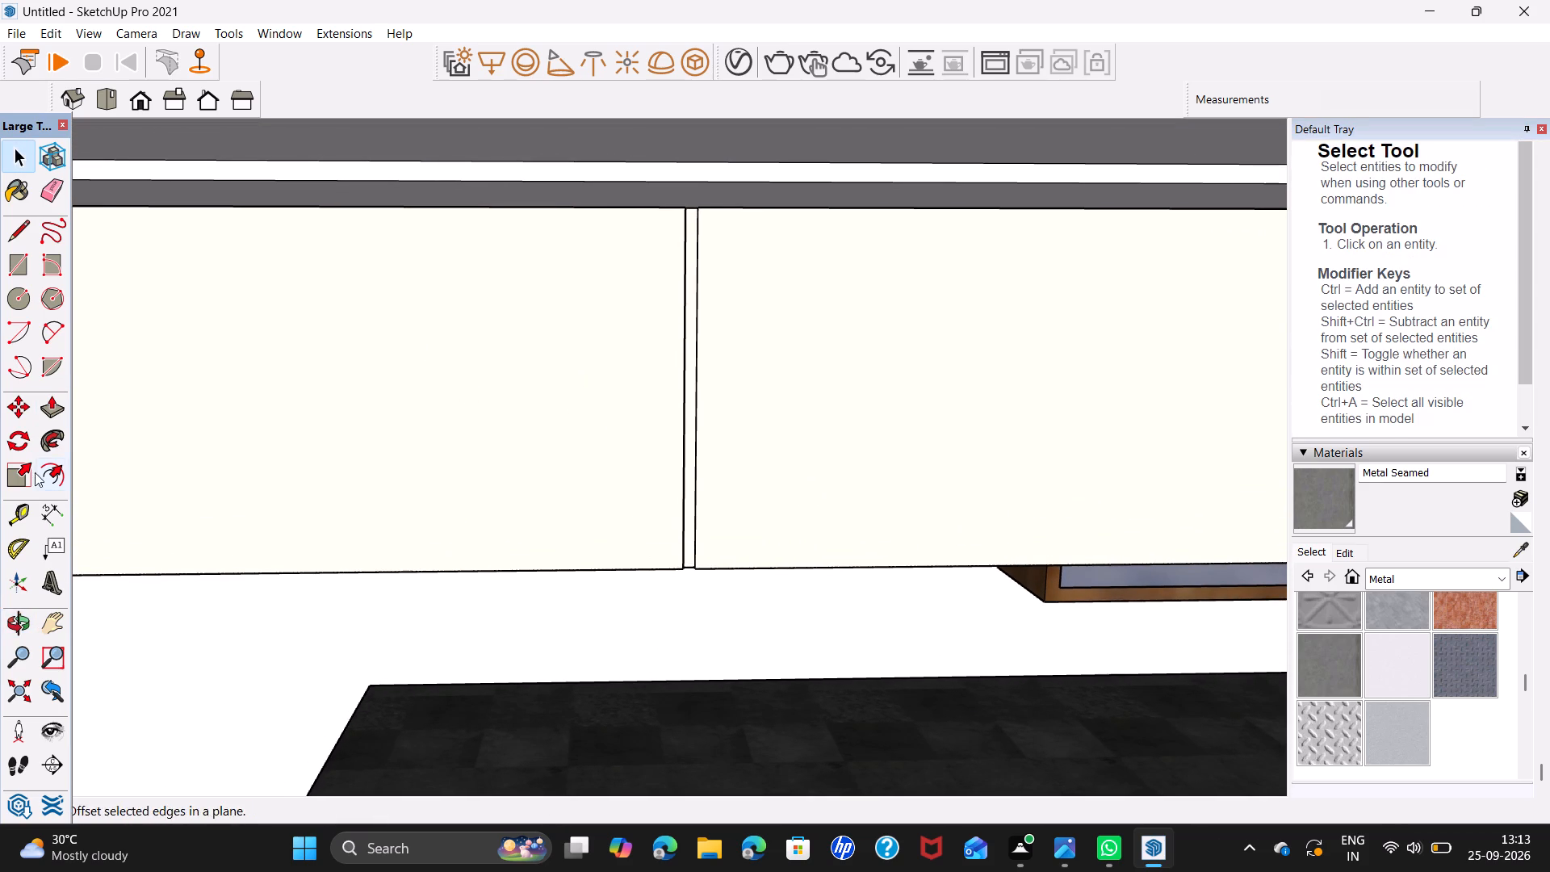
click(23, 259)
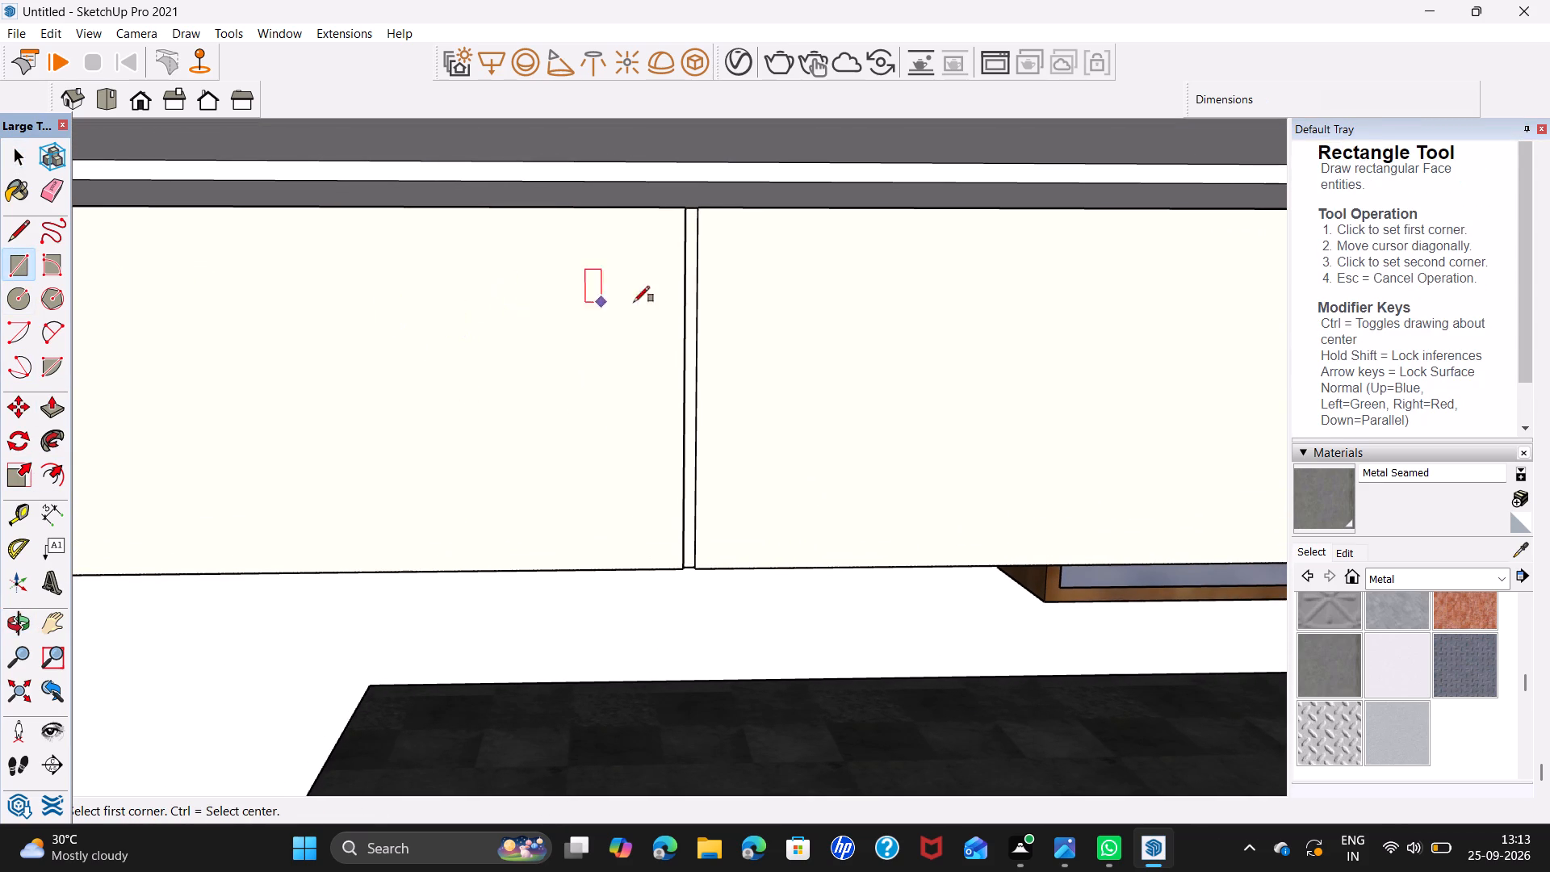
click(650, 317)
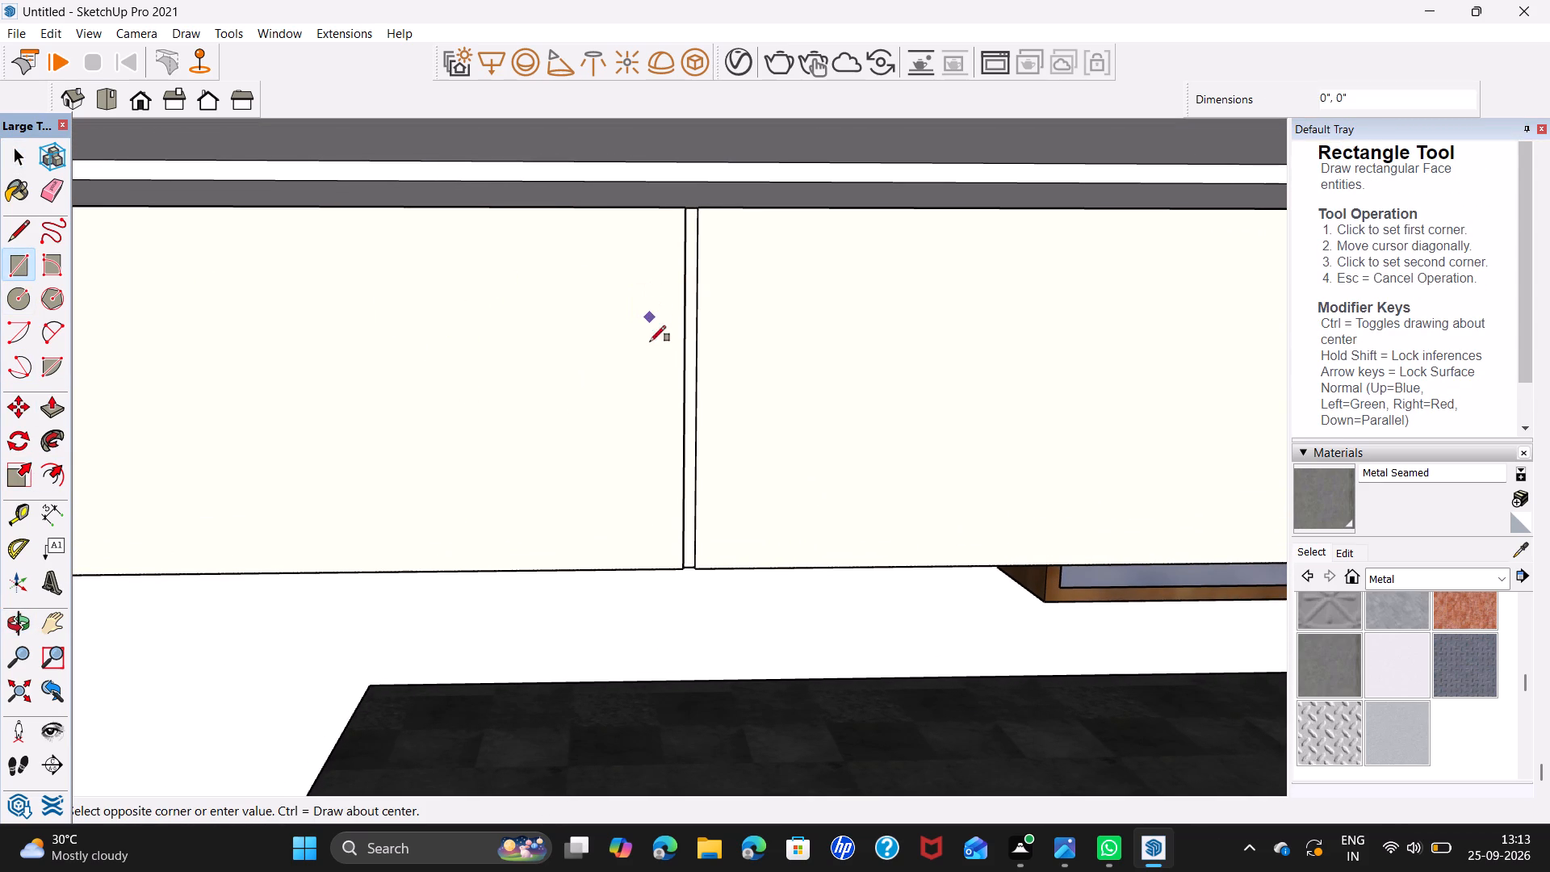
click(635, 440)
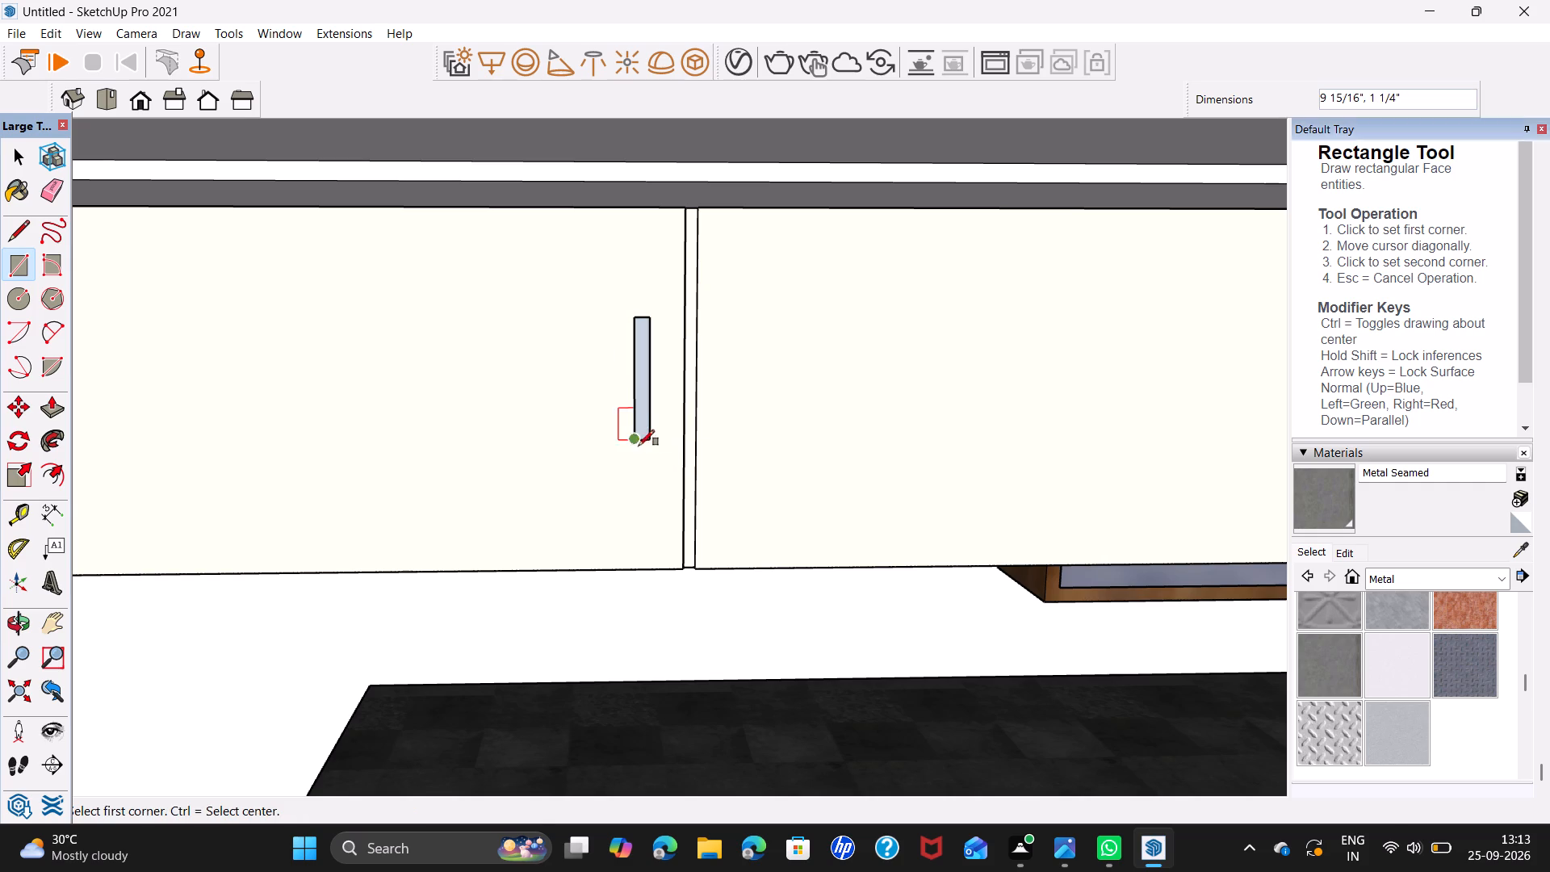
Extrude the handle rectangle 2" out from the upper door.
key(space)
key(p)
click(647, 416)
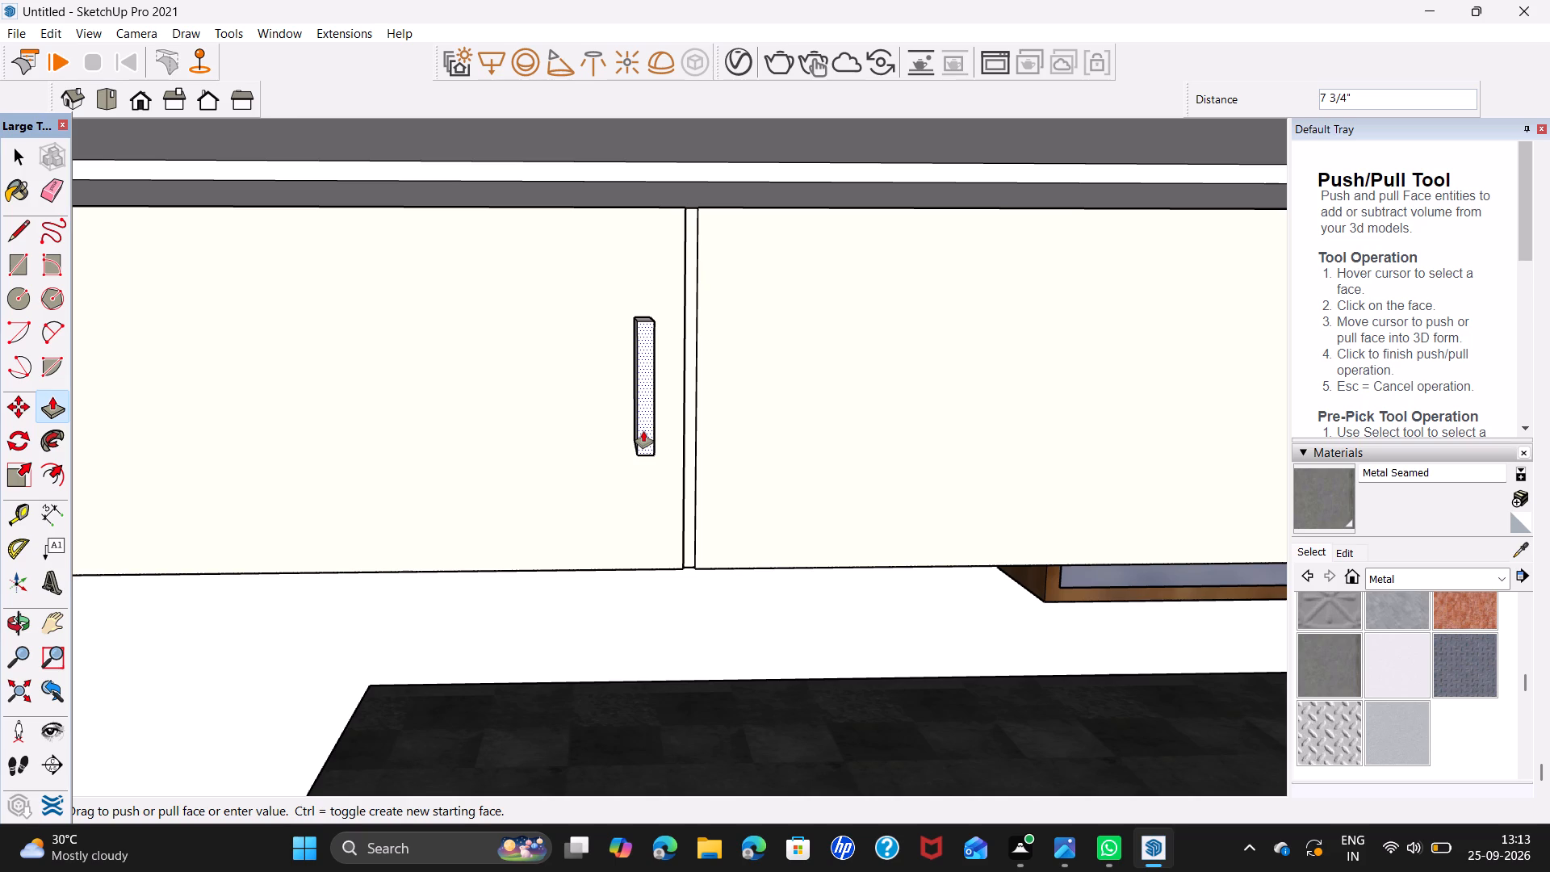
key(2)
key(Return)
Offset the outline of the handle block's side face inward by about 1/2".
middle_drag(636, 432, 857, 463)
scroll(738, 426, up, 8)
key(space)
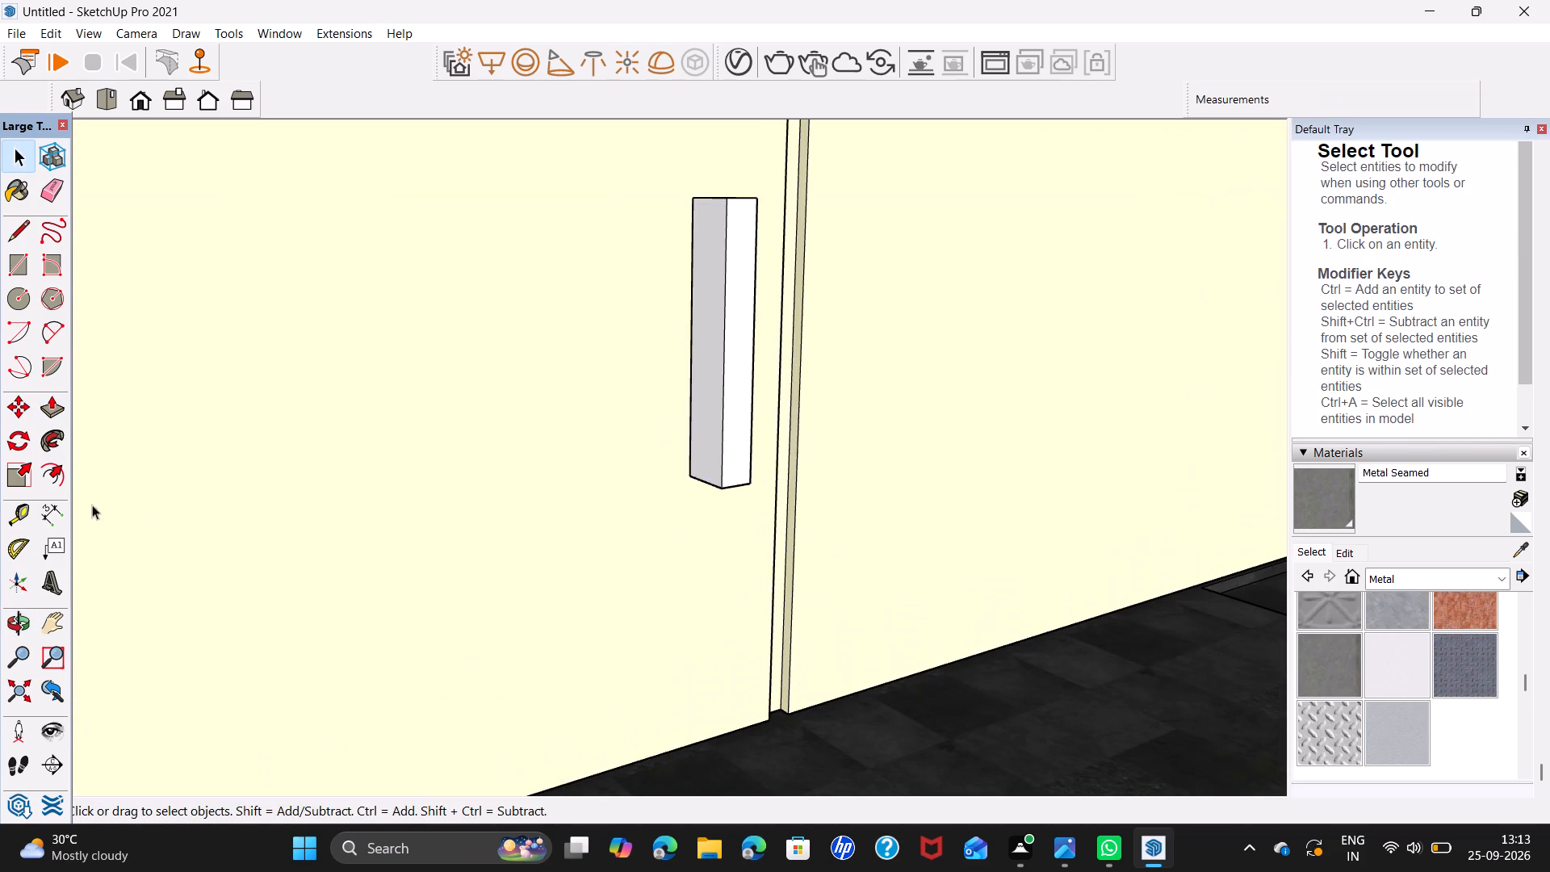
click(54, 473)
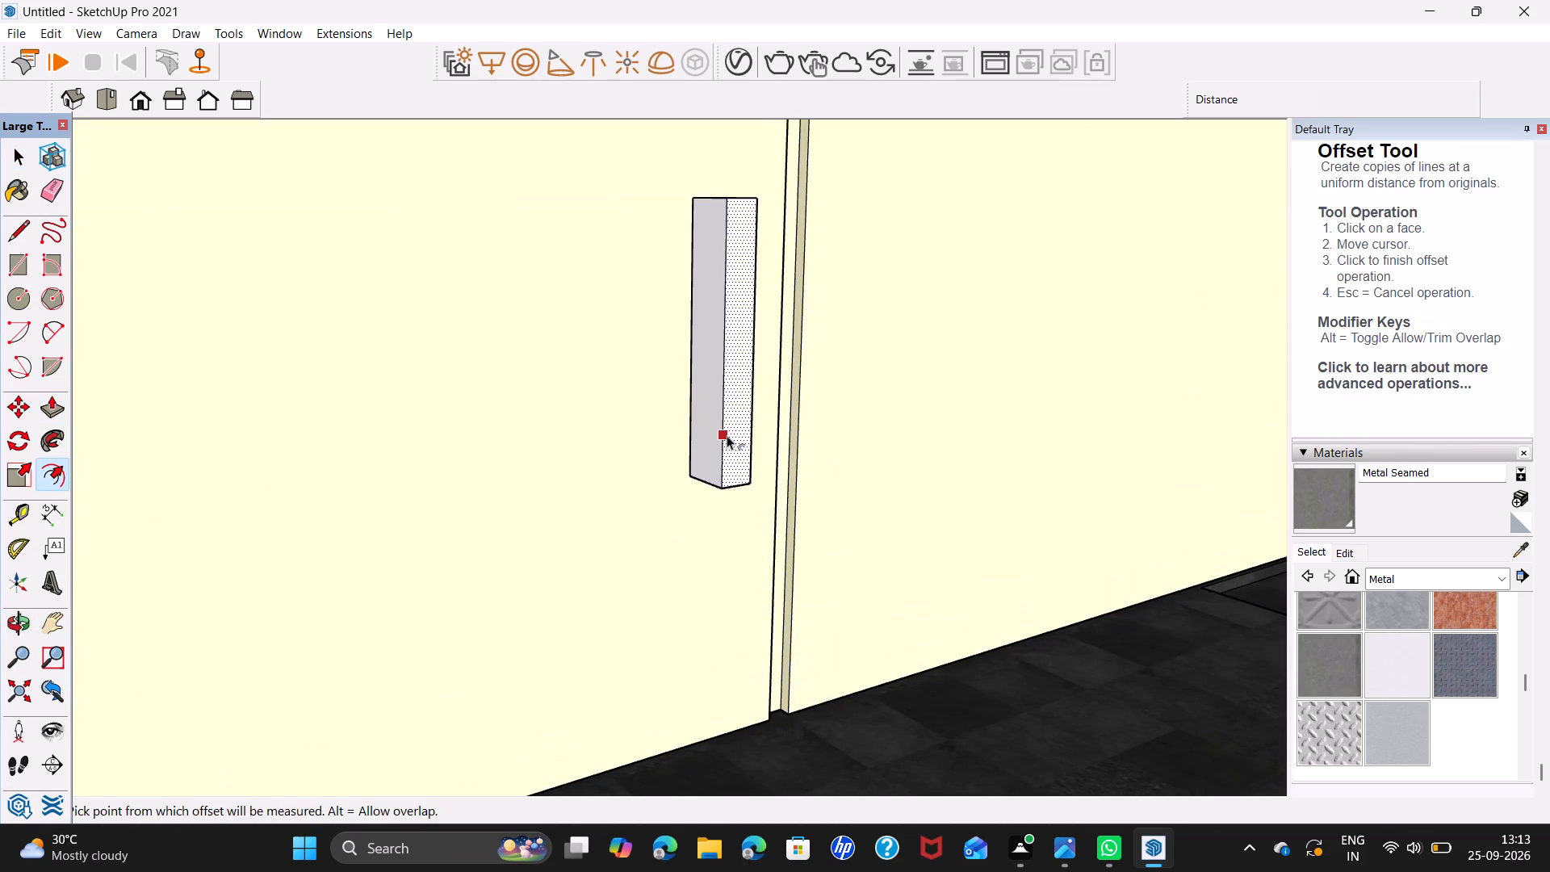
click(723, 435)
click(704, 438)
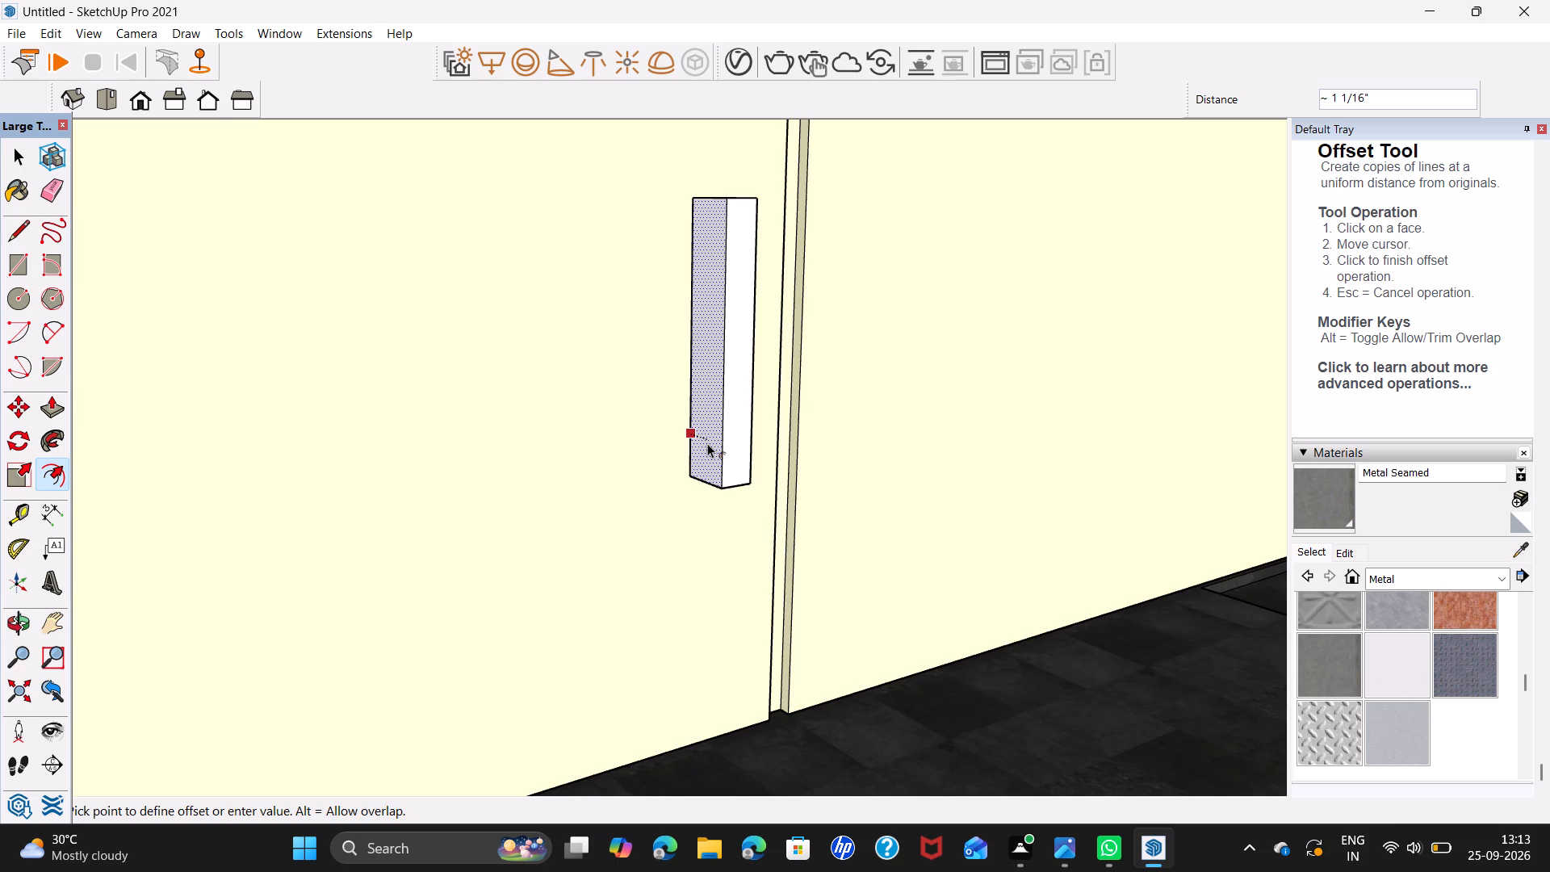
scroll(704, 438, up, 9)
middle_drag(704, 438, 794, 438)
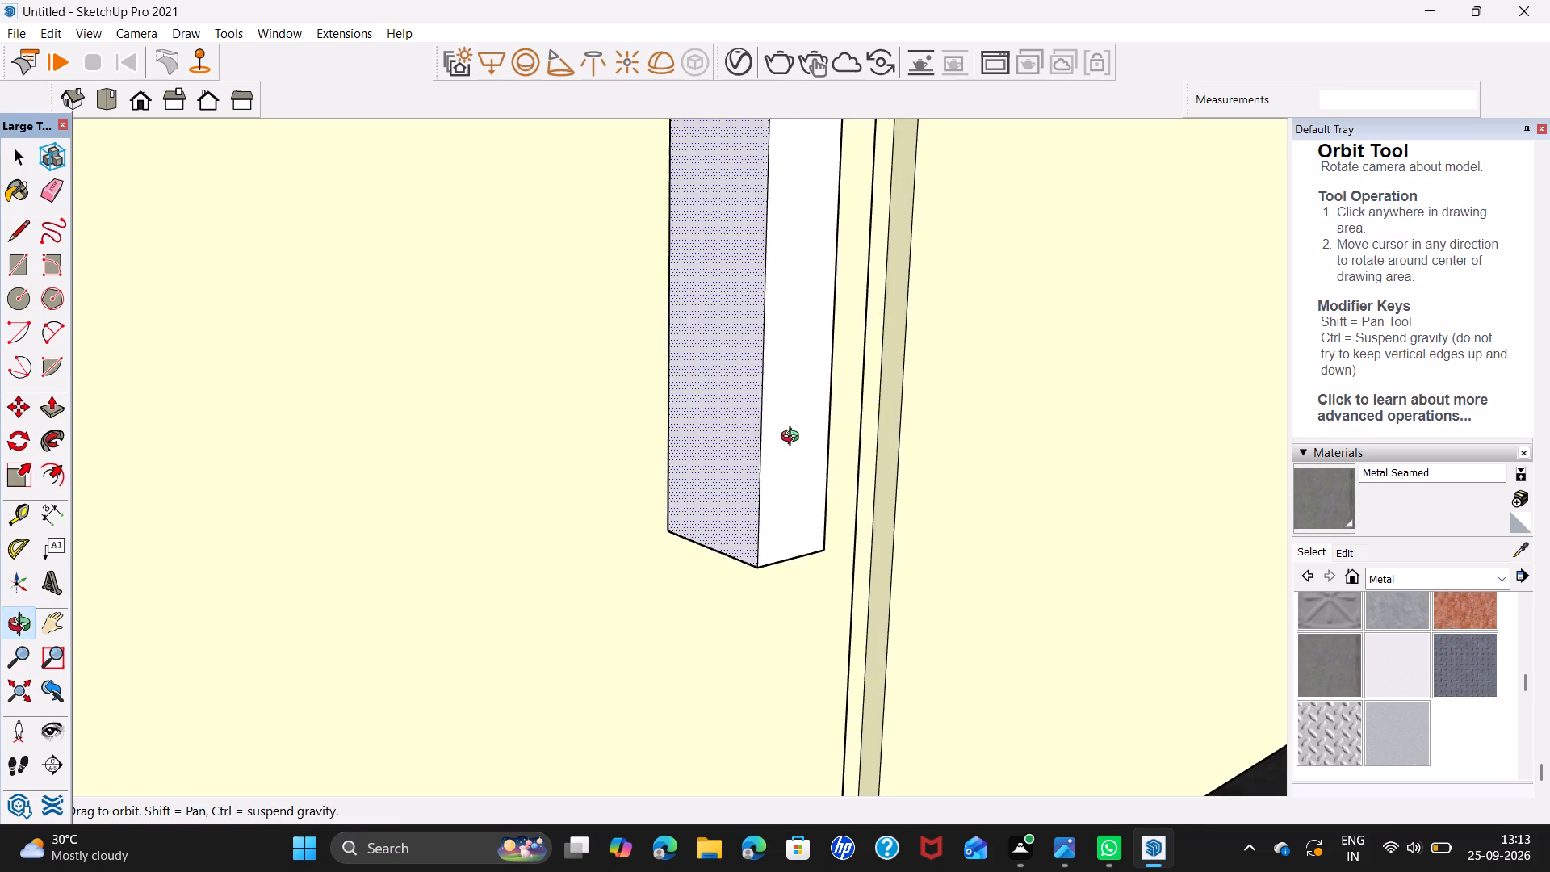
middle_drag(794, 438, 944, 472)
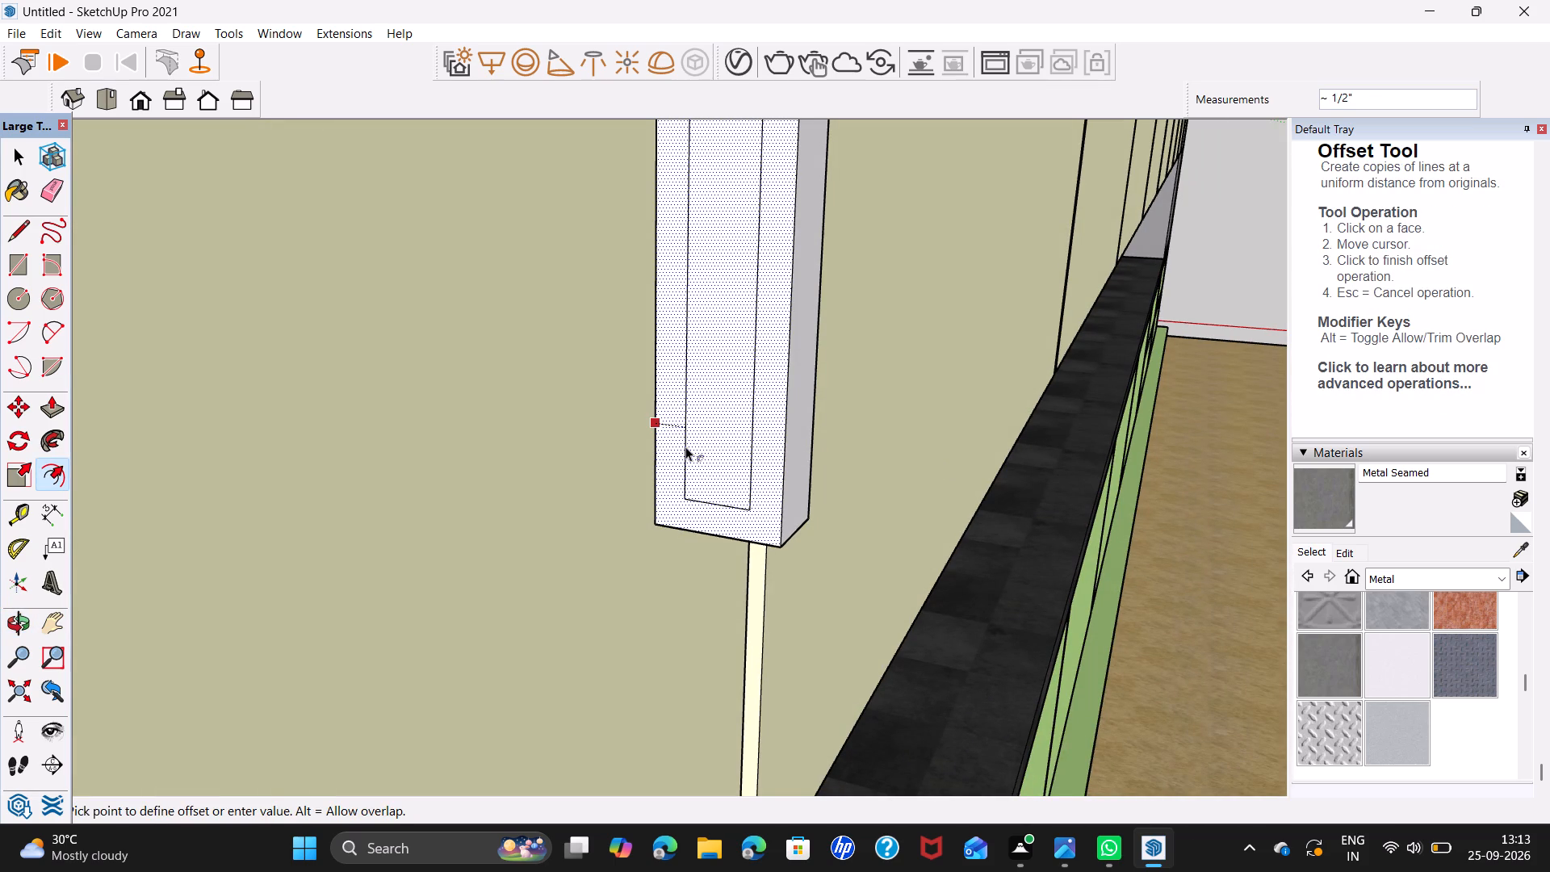
click(685, 446)
Push the inner offset face 1 1/4" through the handle block to cut the slot.
key(space)
click(718, 442)
key(p)
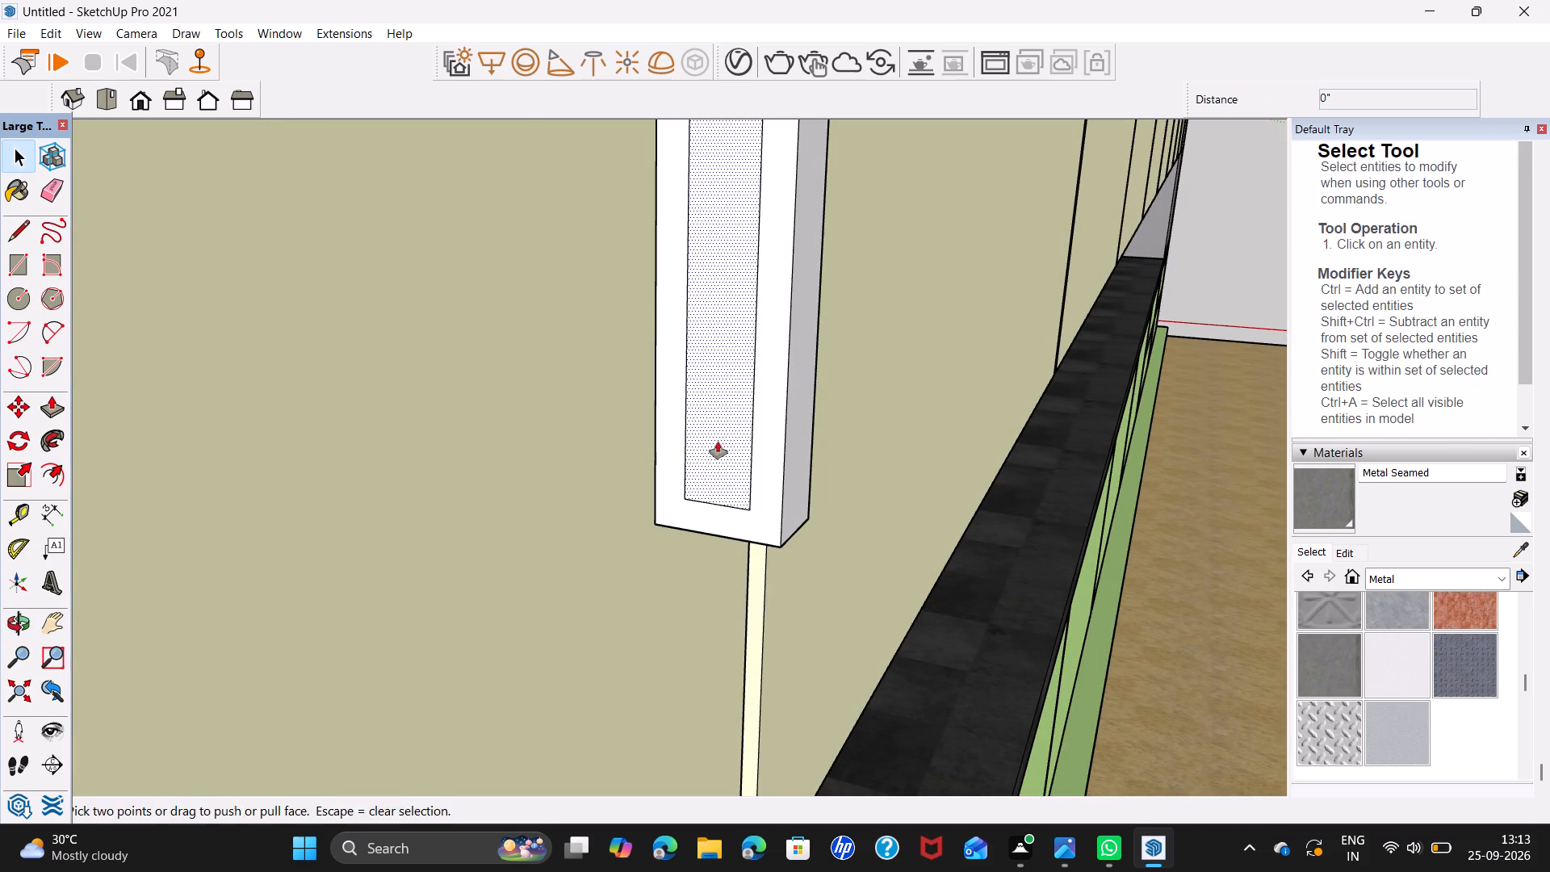
click(718, 442)
click(747, 351)
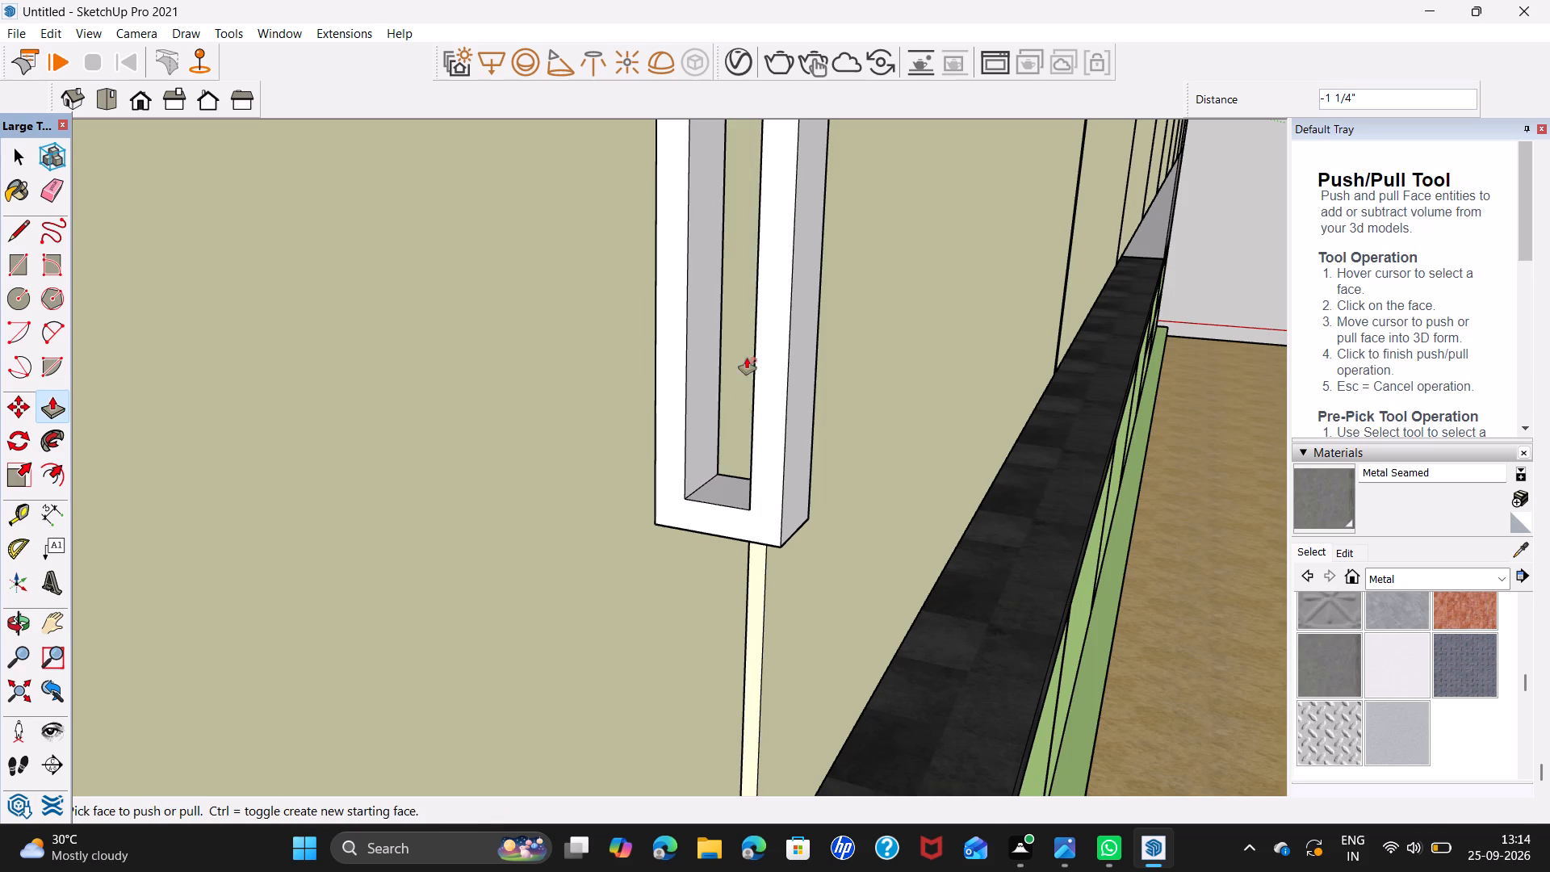
key(space)
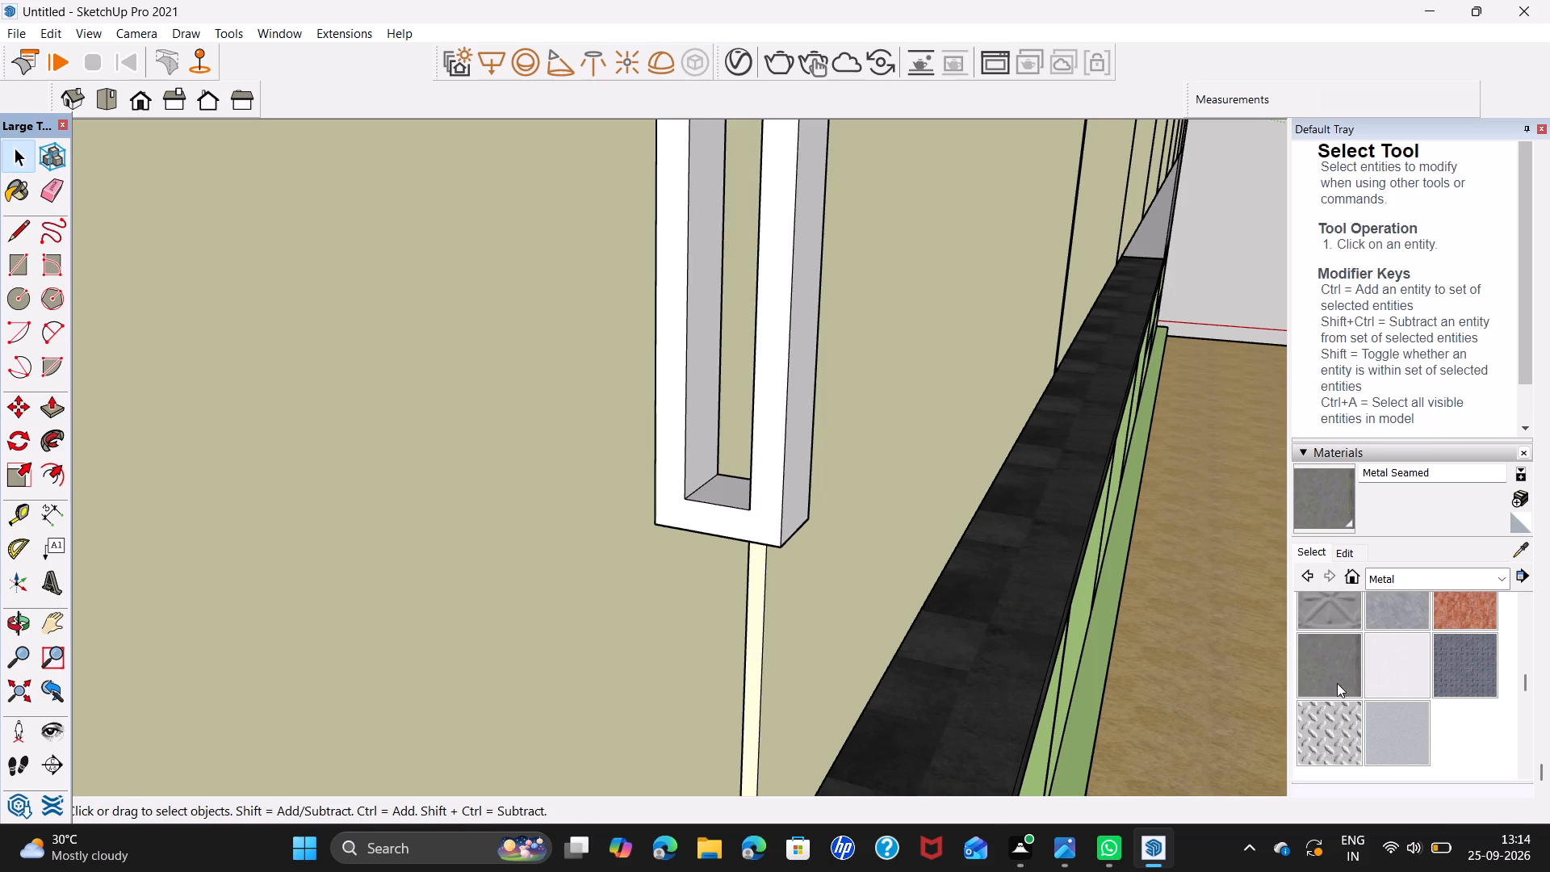
Paint the handle's outer faces and the inner faces of its slot with the Metal Seamed material.
click(1338, 681)
click(812, 462)
click(790, 488)
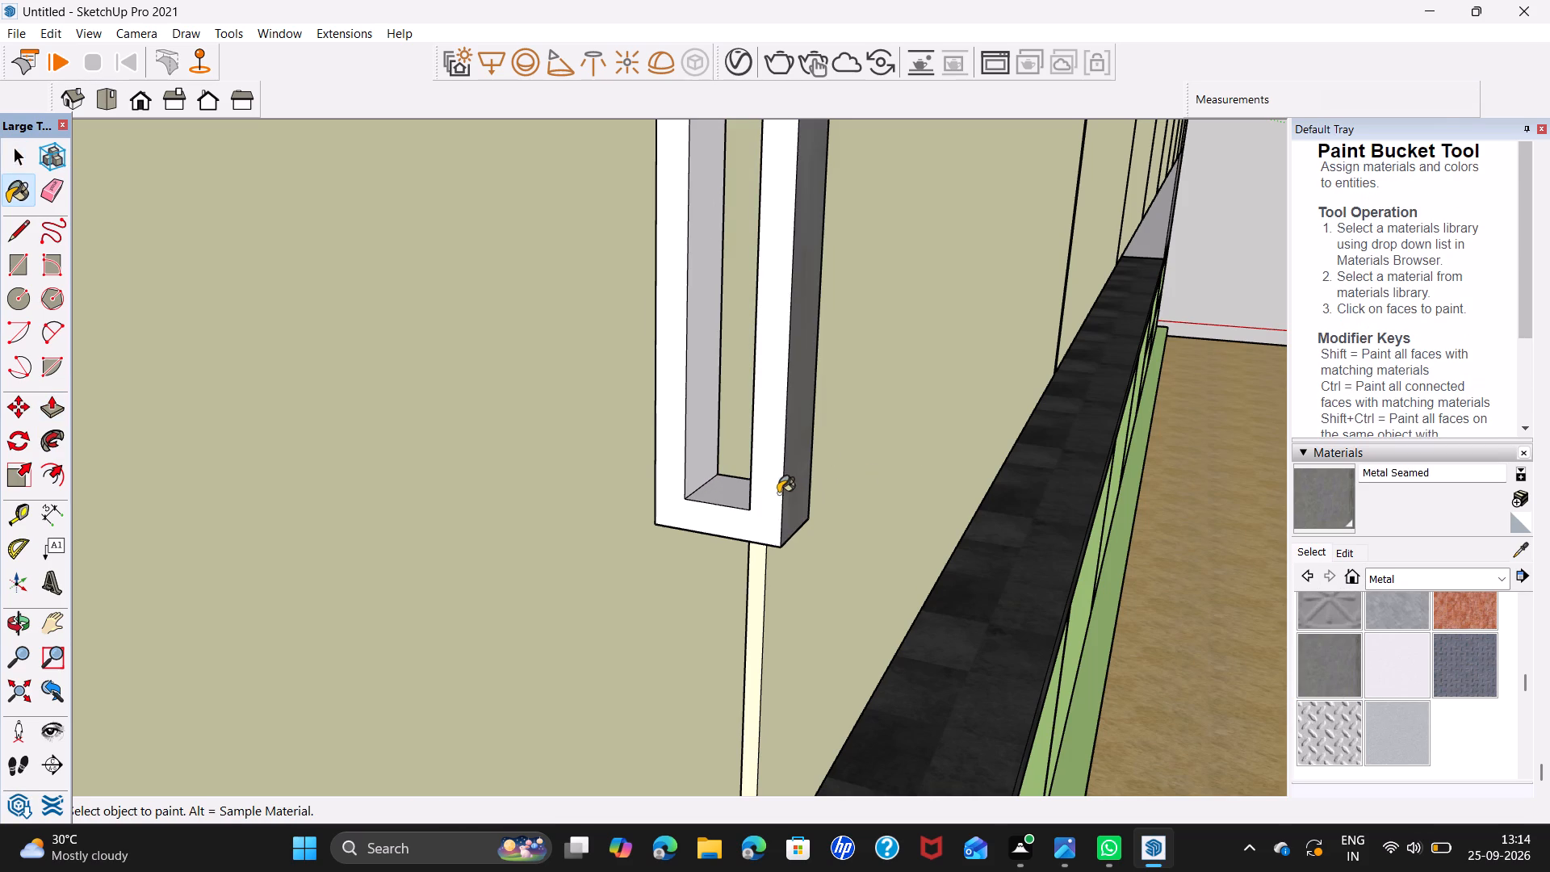
click(772, 496)
click(728, 502)
middle_drag(801, 505, 689, 525)
click(695, 459)
middle_drag(843, 482, 285, 506)
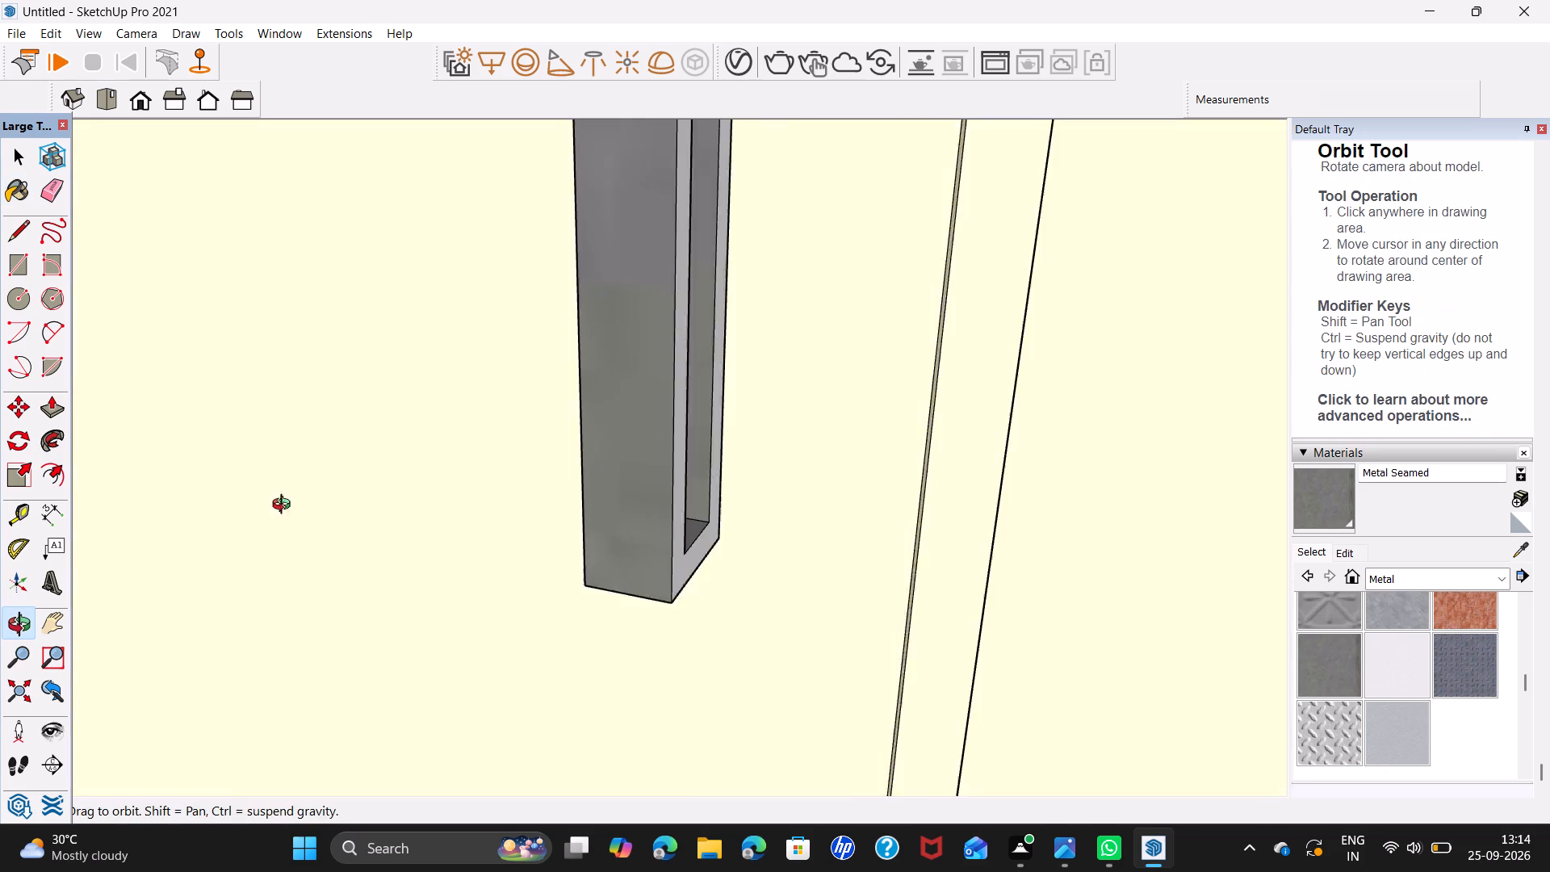
middle_drag(285, 506, 182, 527)
click(622, 477)
middle_drag(662, 549, 642, 382)
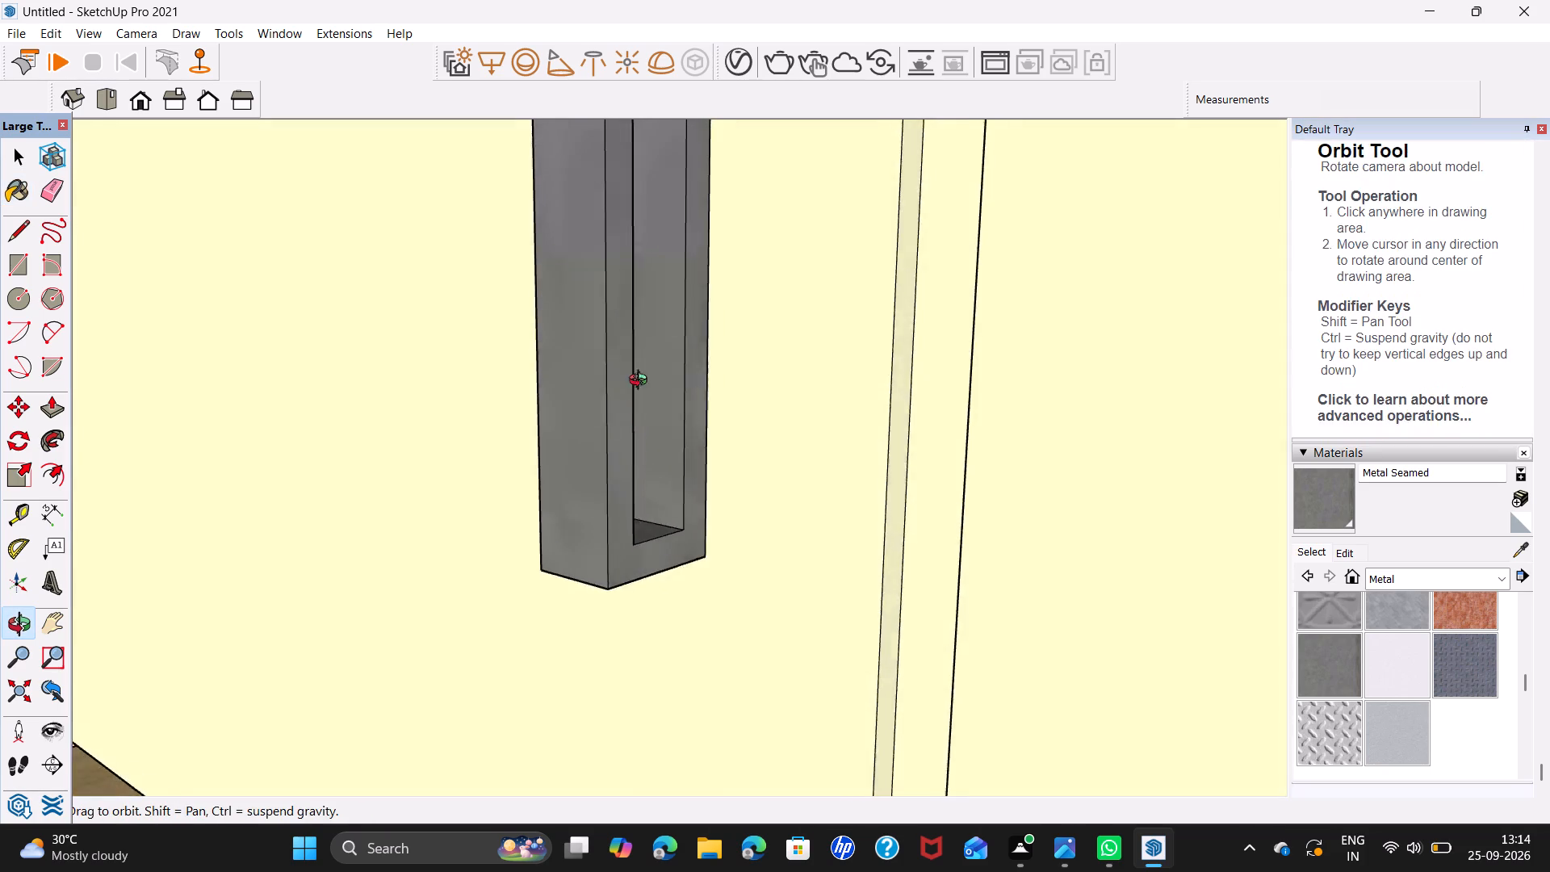
middle_drag(642, 382, 649, 320)
middle_drag(609, 637, 639, 462)
click(635, 546)
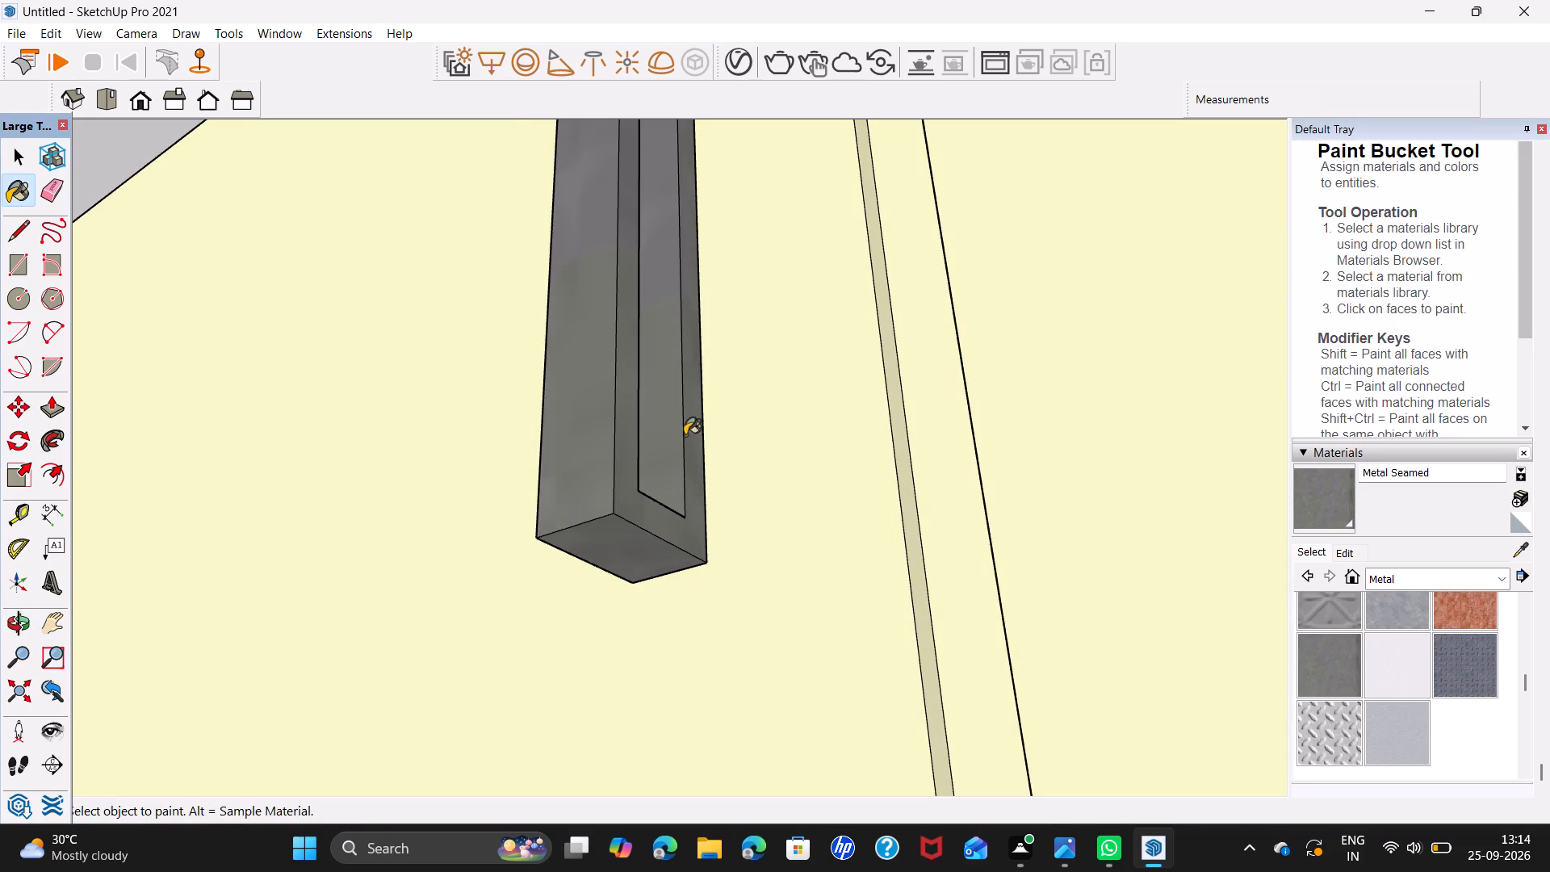
middle_drag(685, 434, 802, 871)
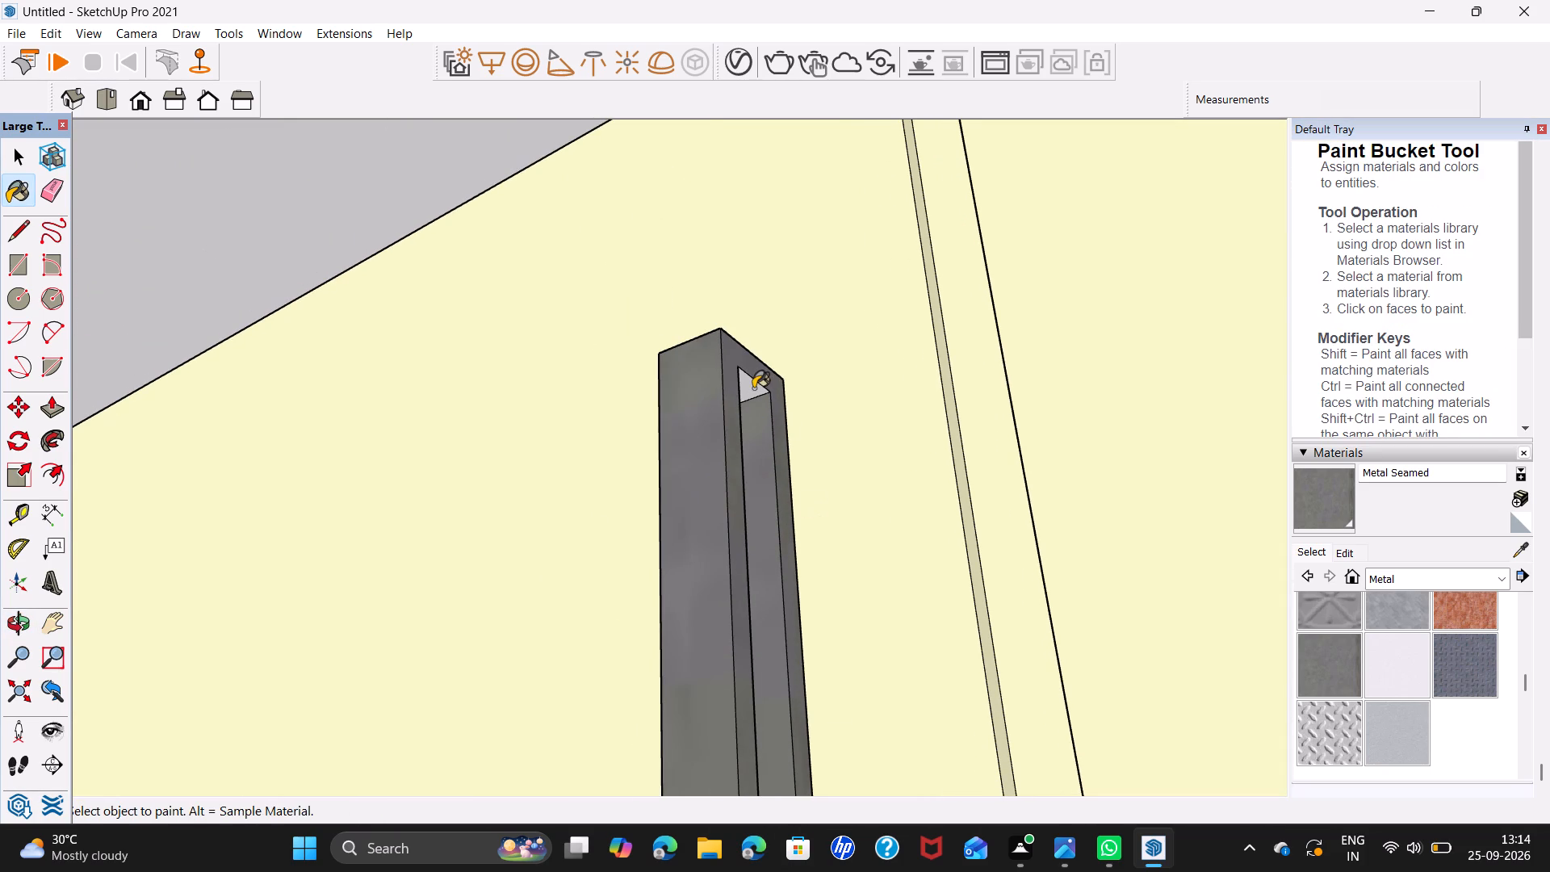
click(753, 388)
middle_drag(773, 358, 704, 628)
click(730, 376)
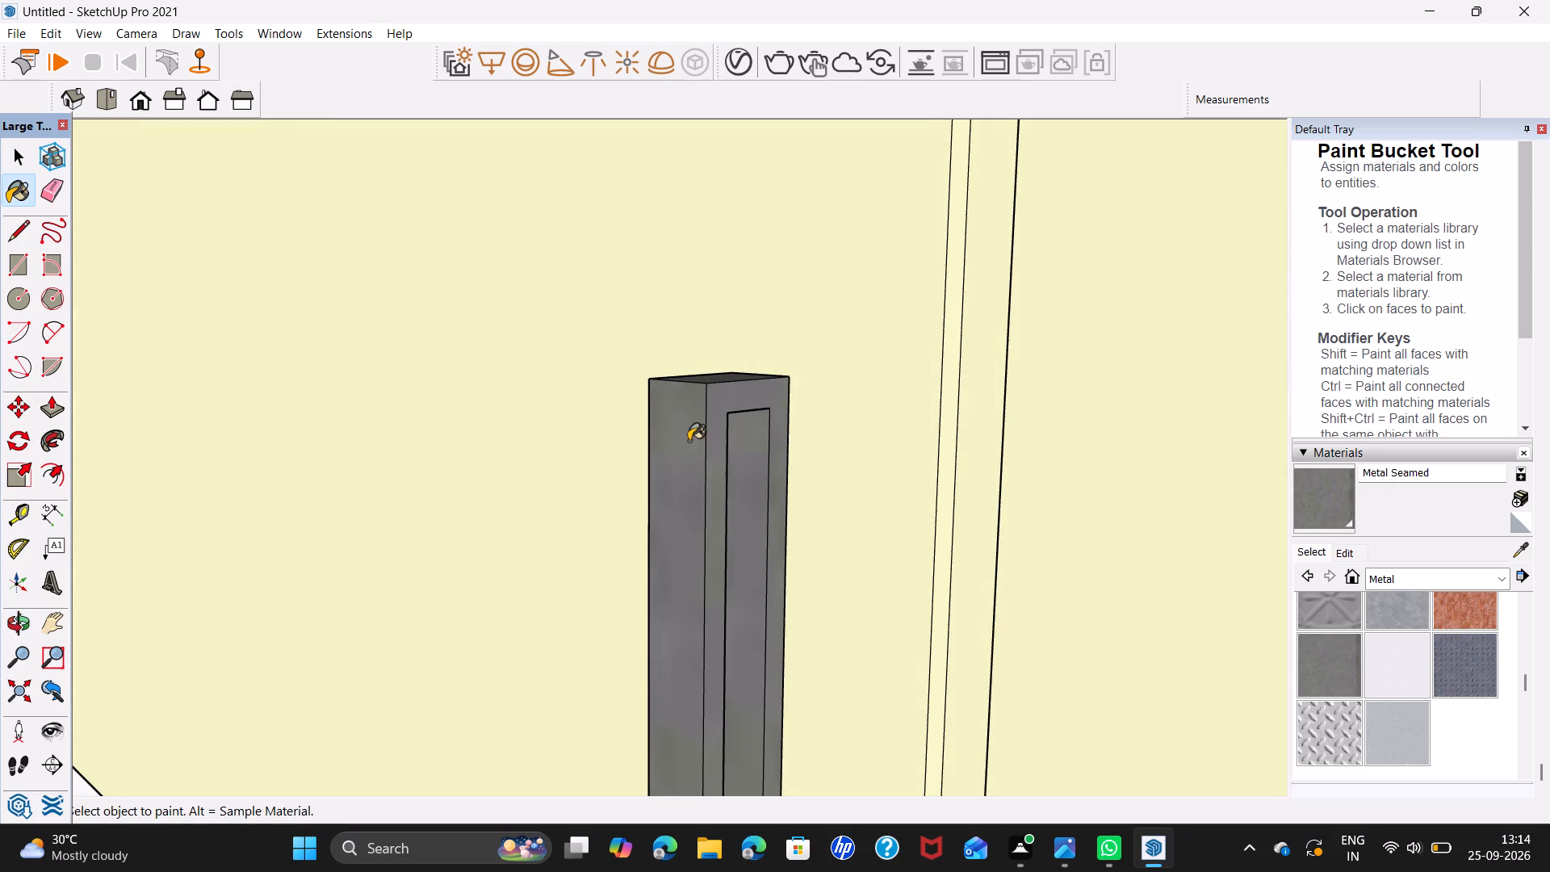
Inspect the painted handle from other sides and look along the upper and base doors of its run.
middle_drag(672, 461, 1244, 518)
middle_drag(677, 573, 924, 568)
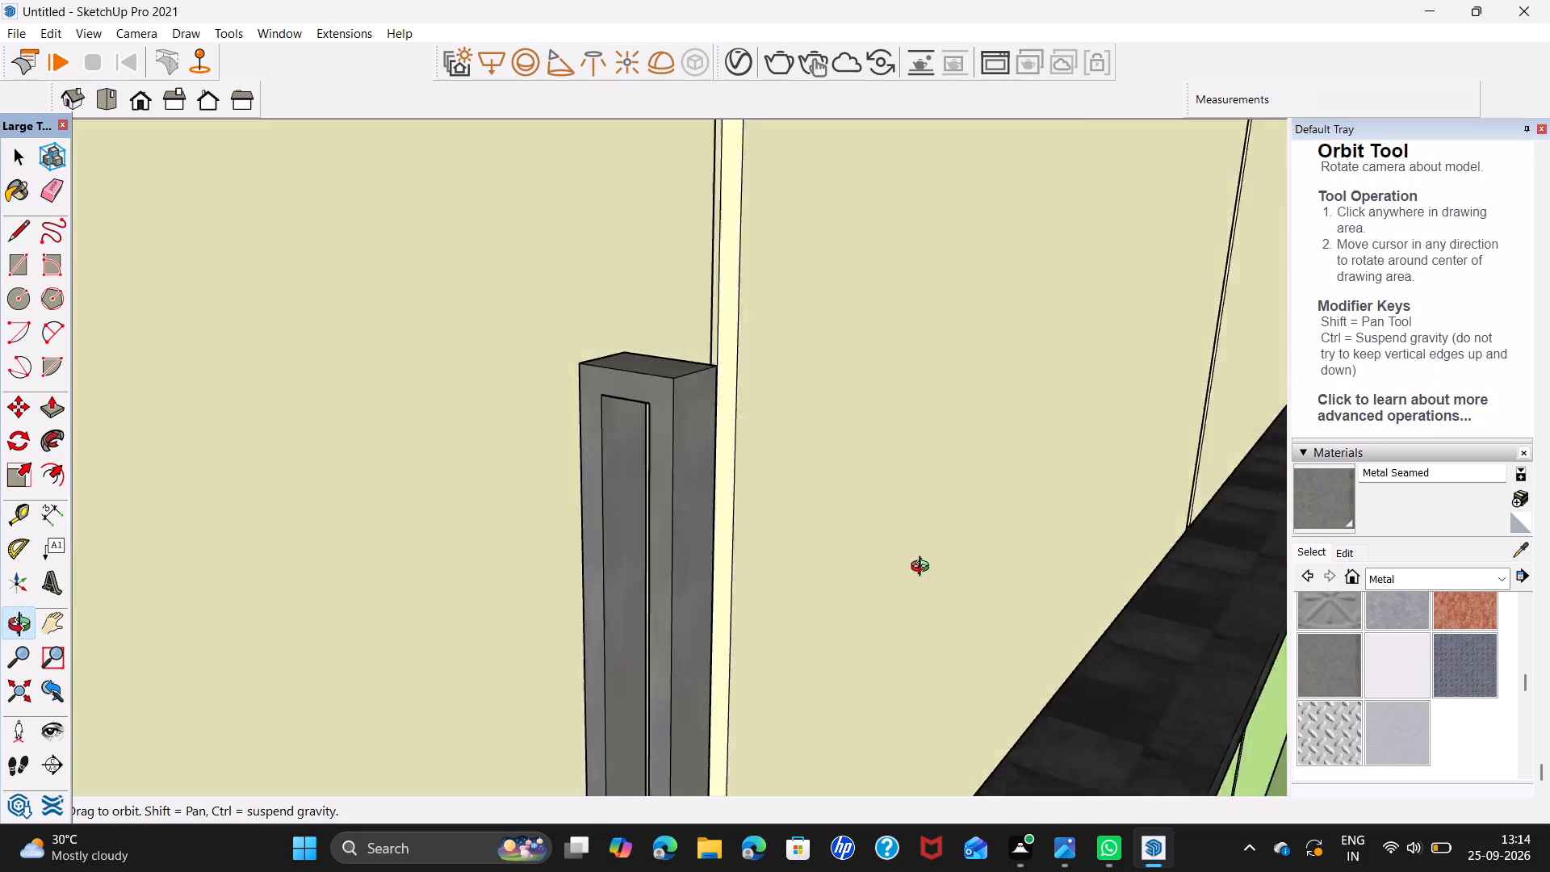
middle_drag(924, 568, 1135, 544)
middle_click(640, 551)
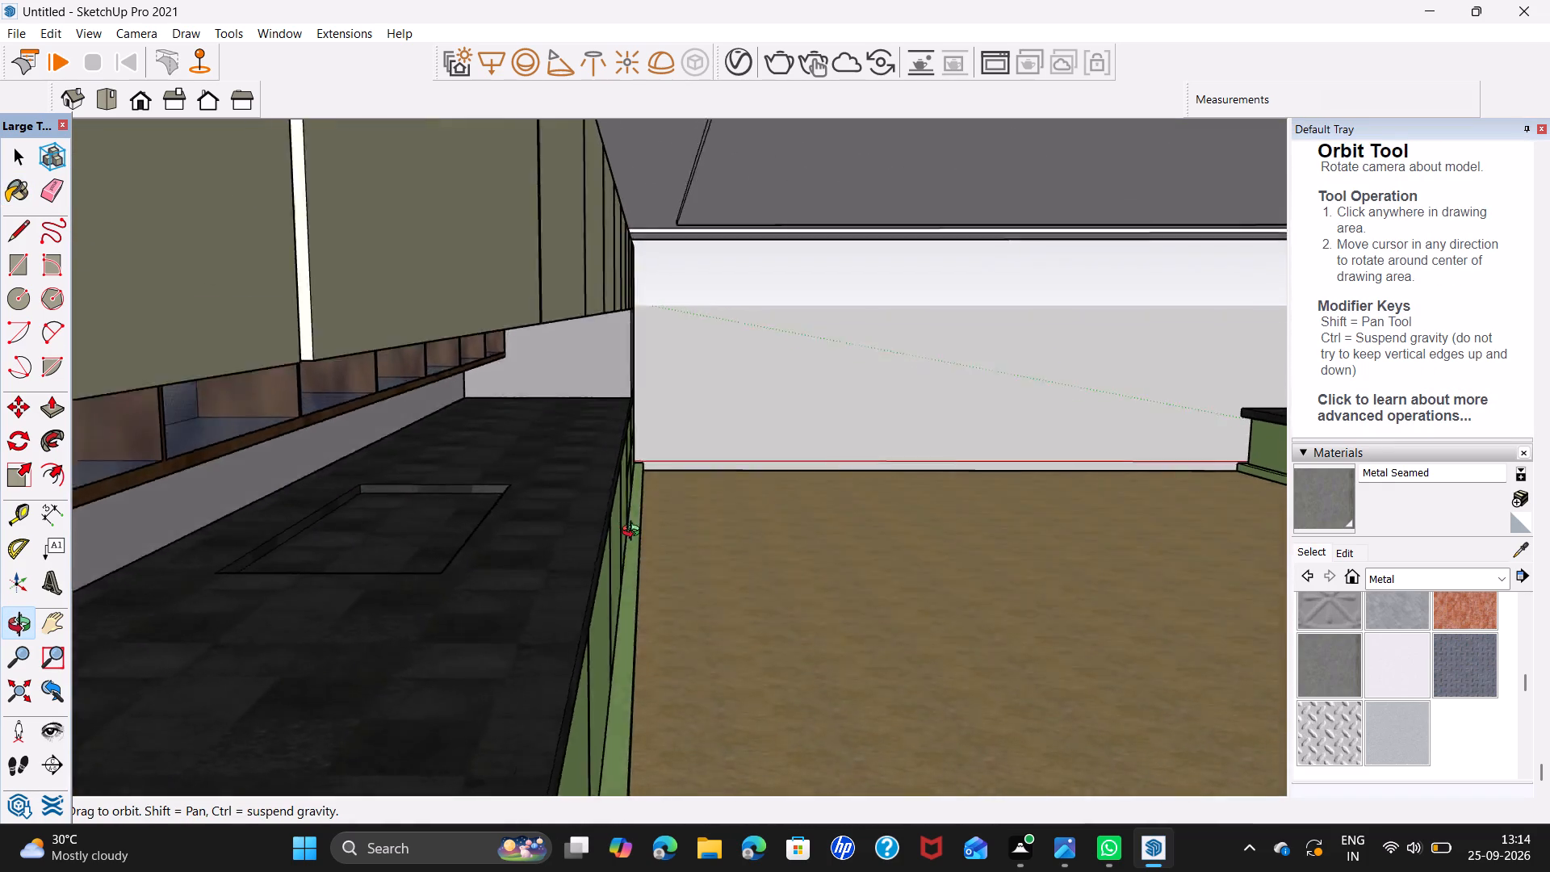
scroll(675, 516, up, 6)
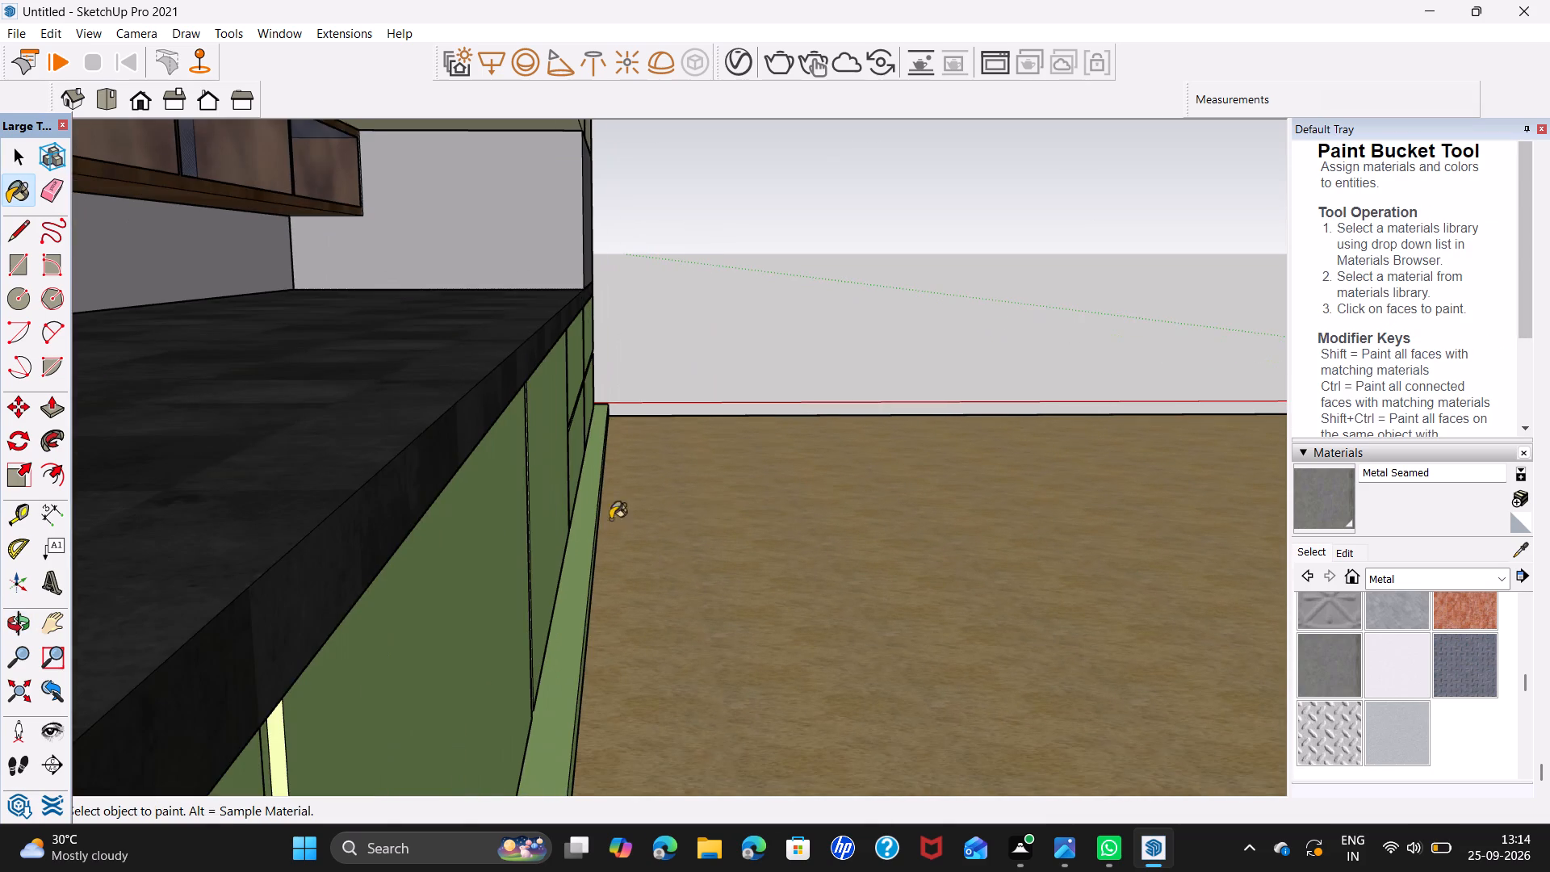
scroll(570, 518, down, 7)
scroll(450, 451, down, 4)
middle_drag(752, 457, 616, 406)
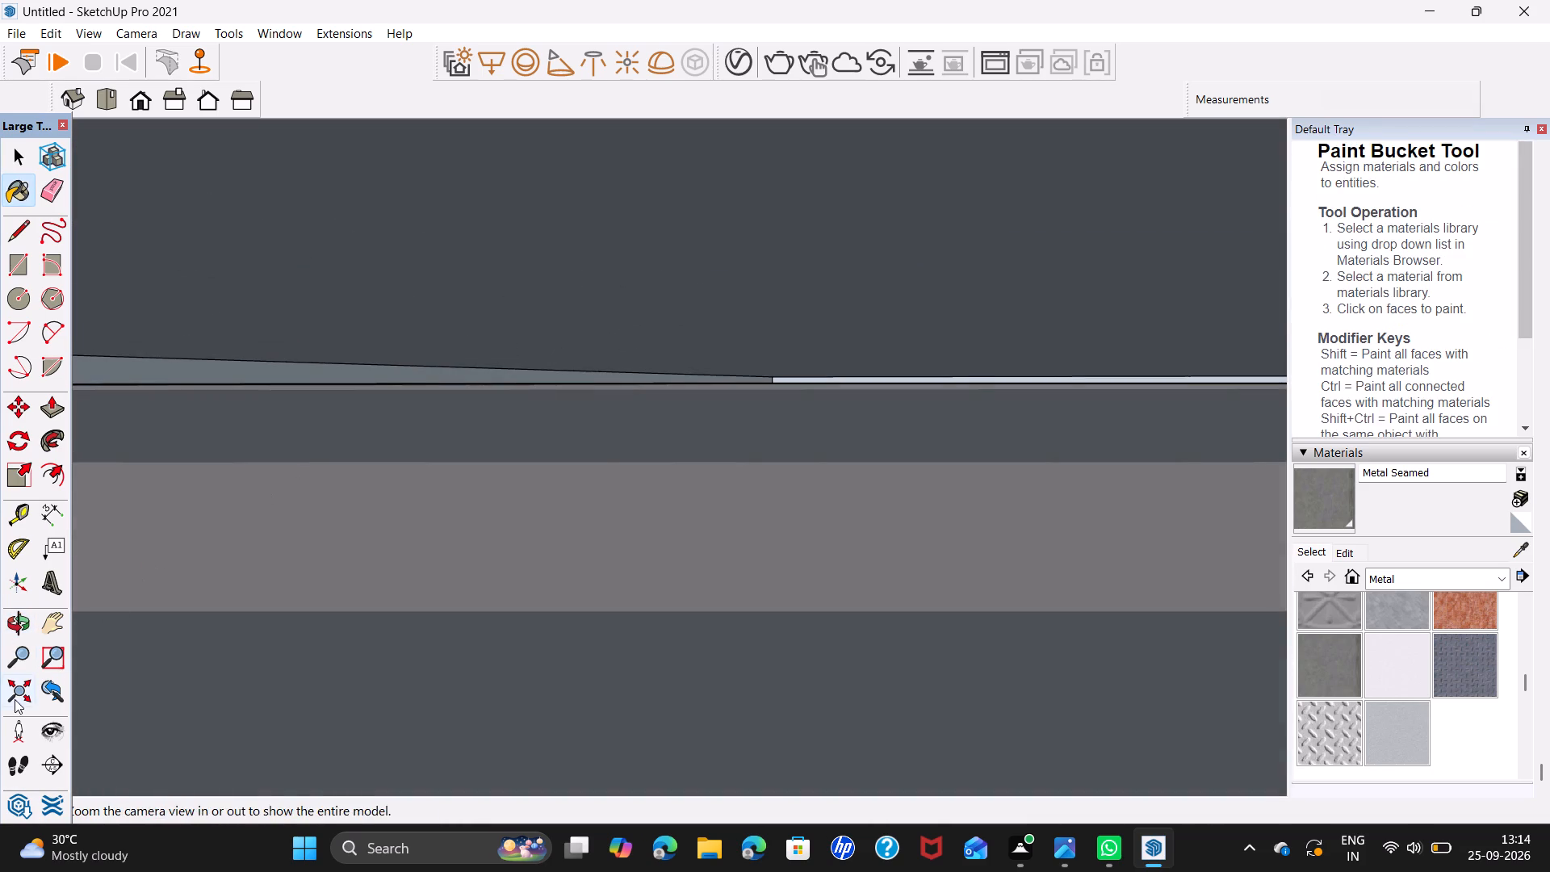
click(15, 699)
scroll(492, 409, up, 5)
scroll(334, 309, up, 6)
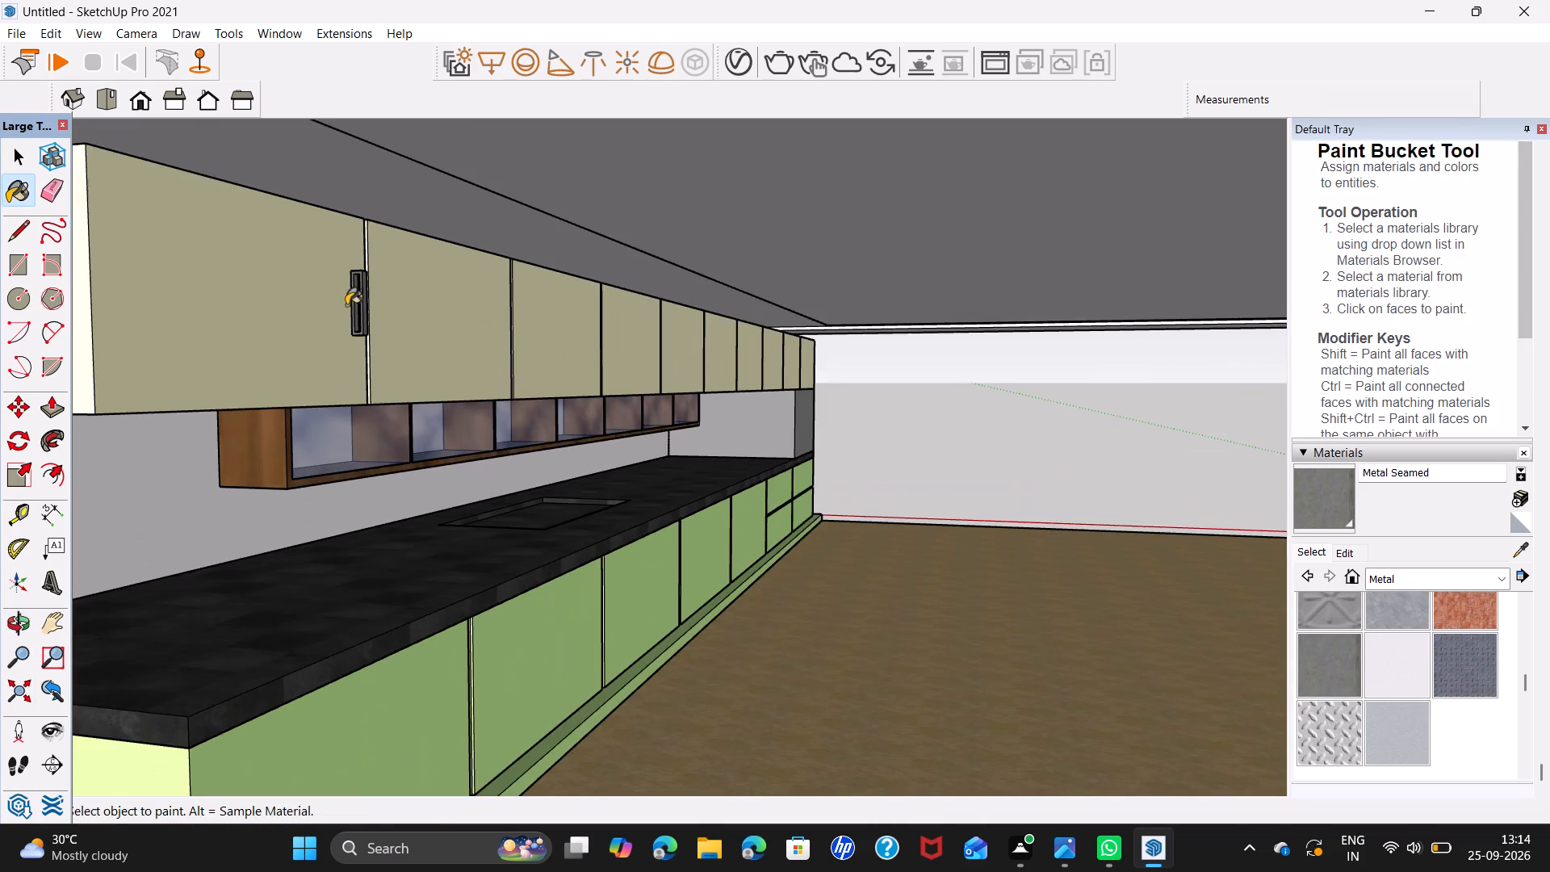
scroll(348, 308, up, 19)
middle_drag(396, 329, 426, 374)
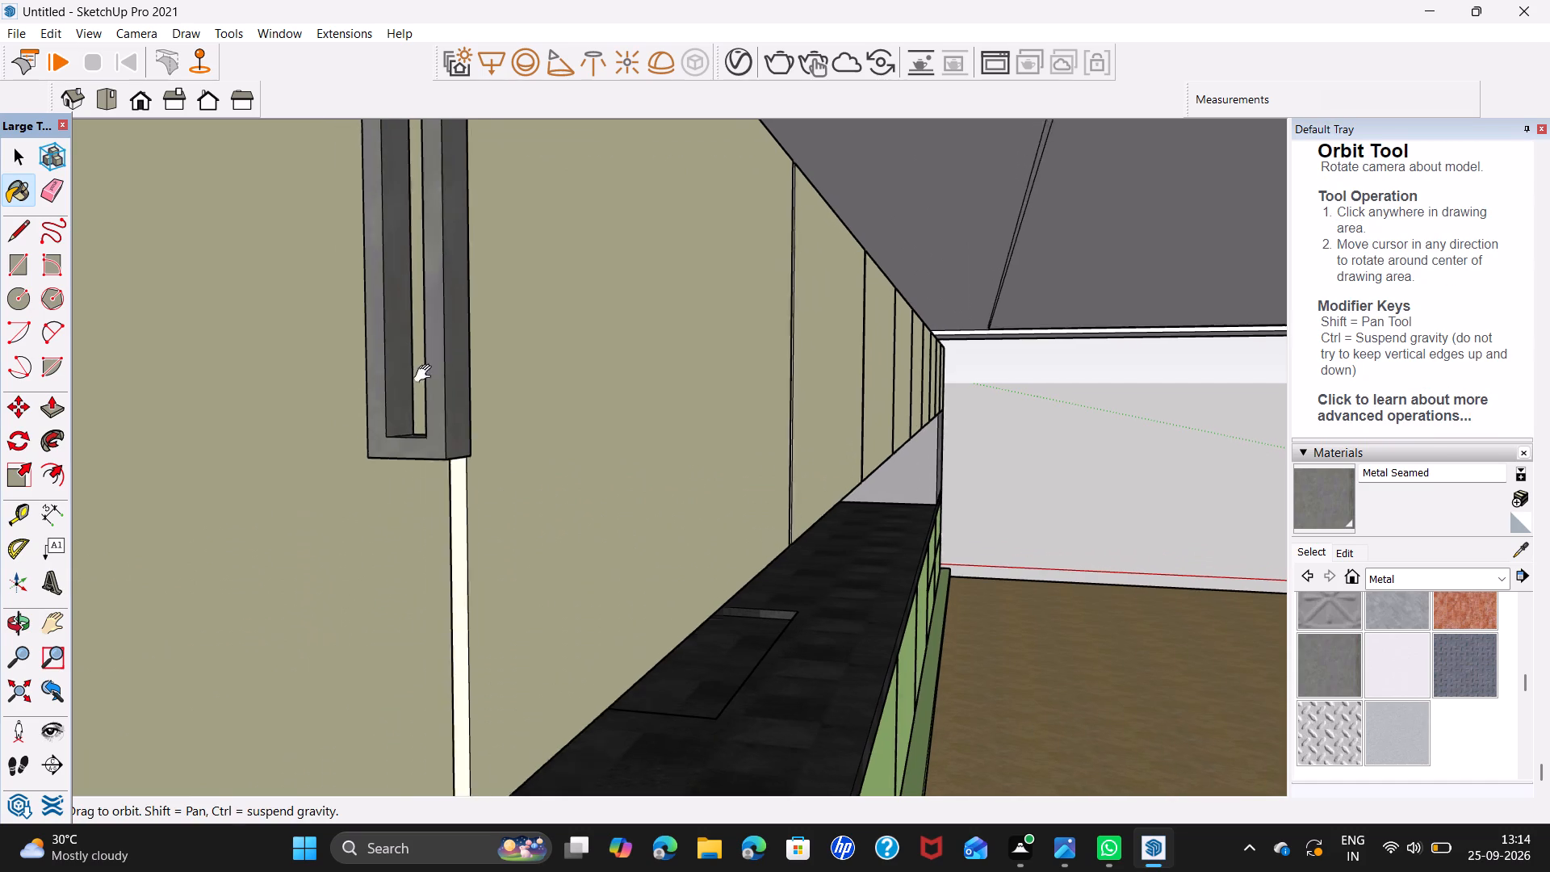
Paint the remaining inner side face of the handle's slot with the Metal Seamed material.
middle_drag(426, 374, 577, 457)
scroll(578, 459, up, 1)
middle_drag(578, 459, 701, 506)
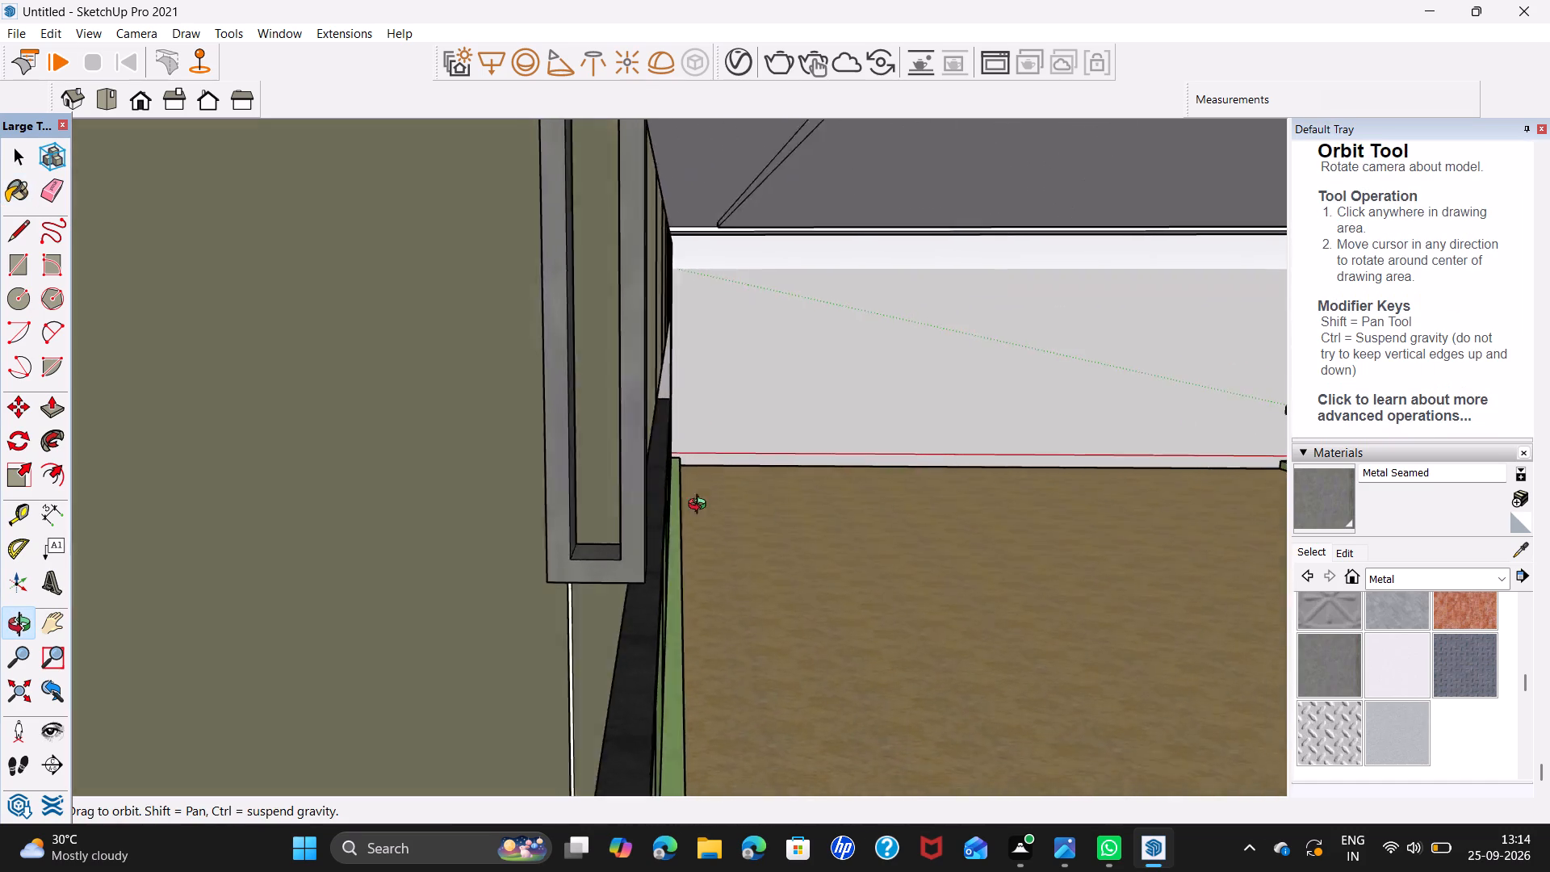
middle_drag(701, 506, 737, 511)
scroll(635, 463, up, 6)
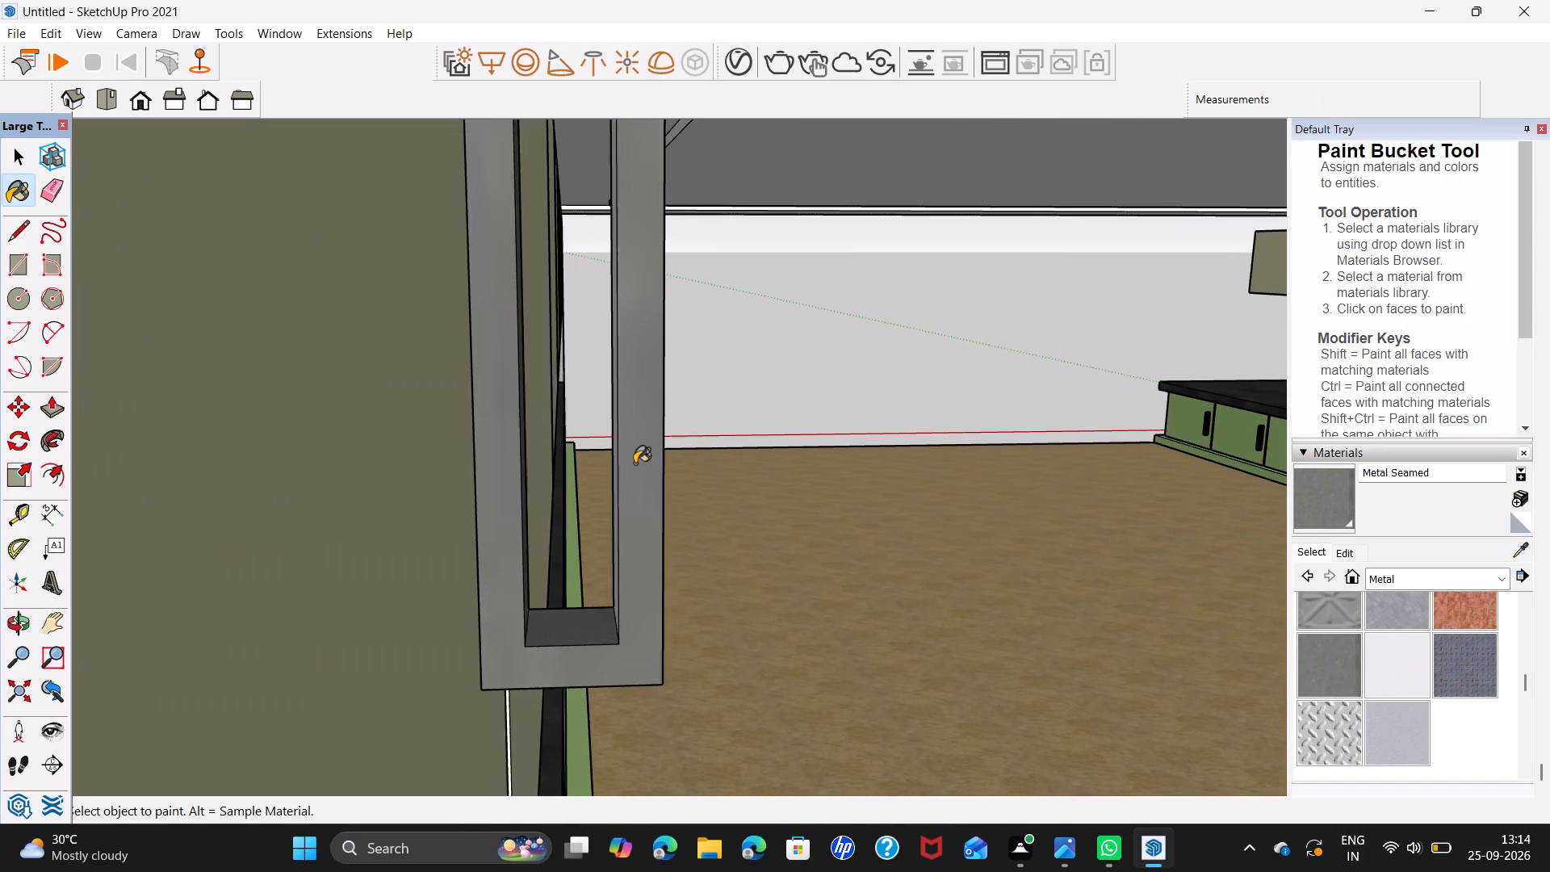
middle_drag(635, 463, 658, 463)
click(622, 438)
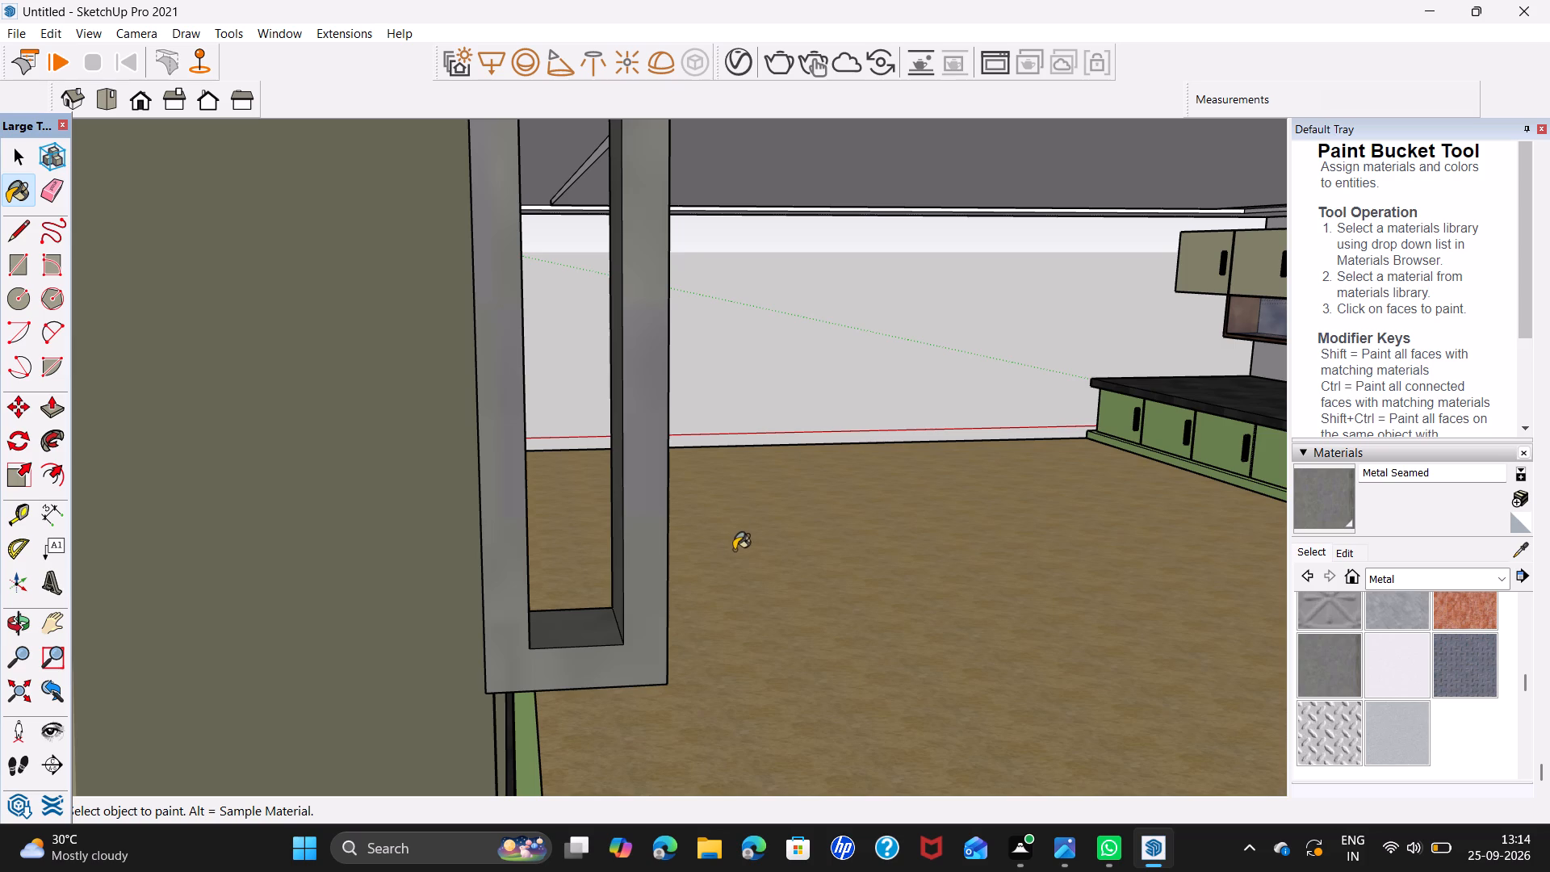
Select all the connected geometry of the slotted handle and make it a group.
key(space)
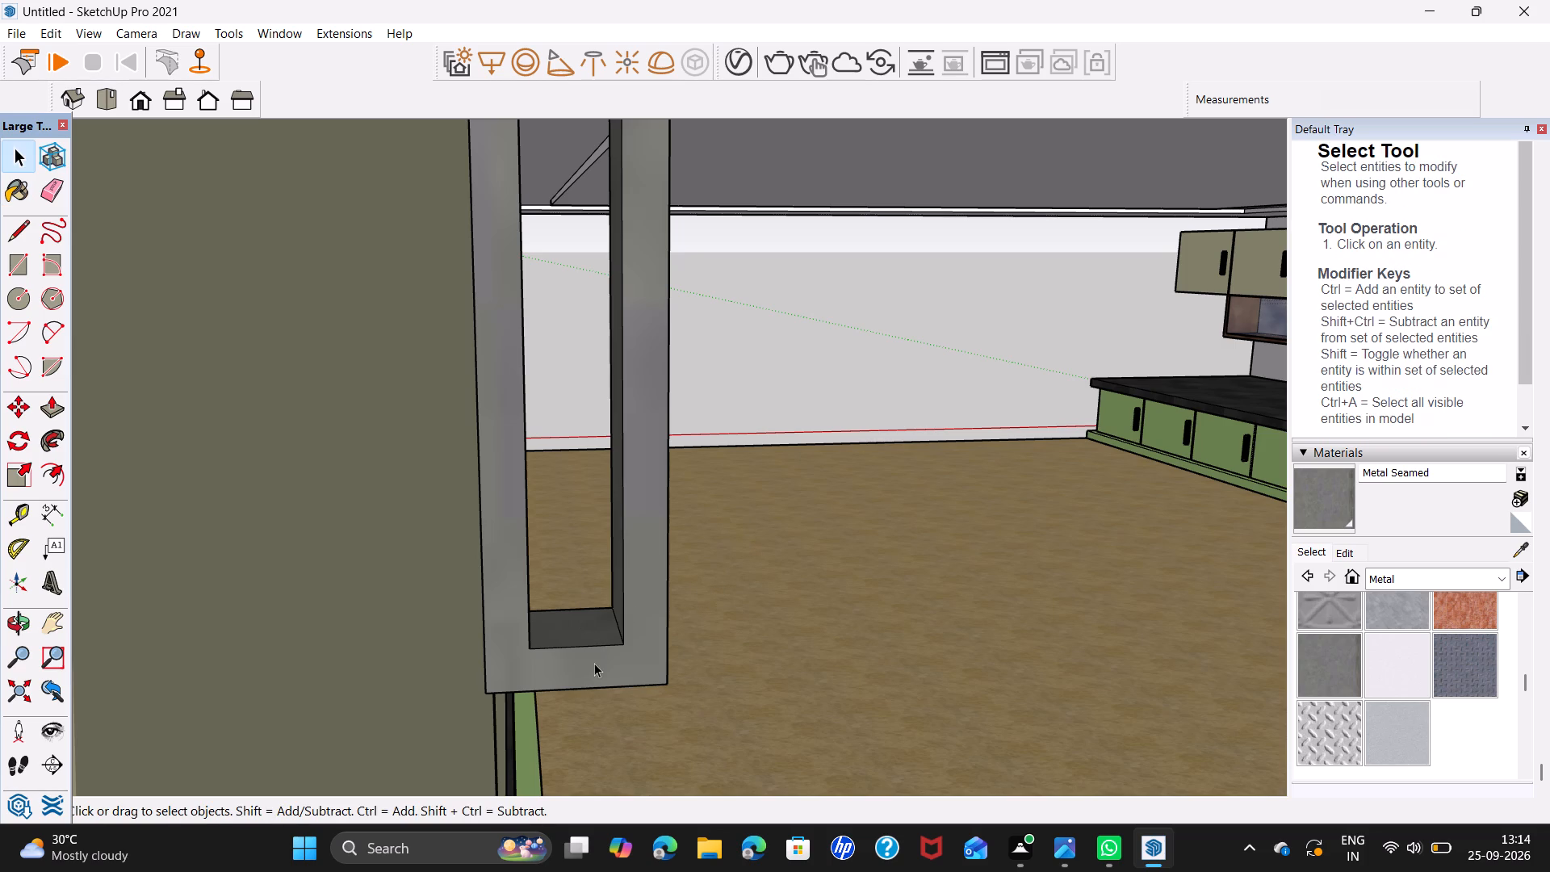
click(593, 666)
triple_click(593, 673)
right_click(586, 677)
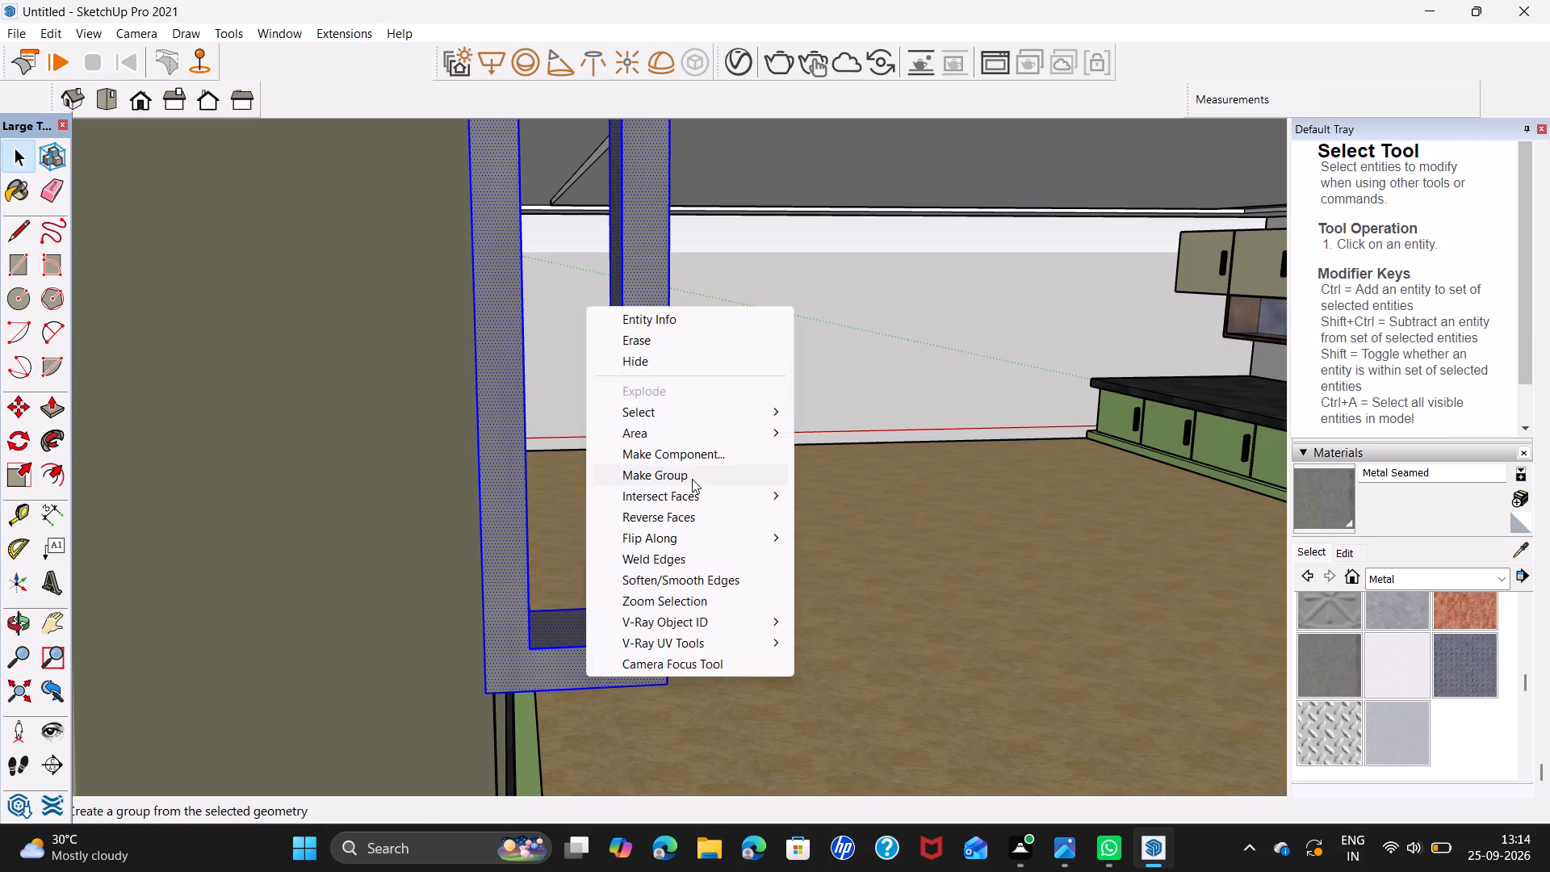
click(698, 469)
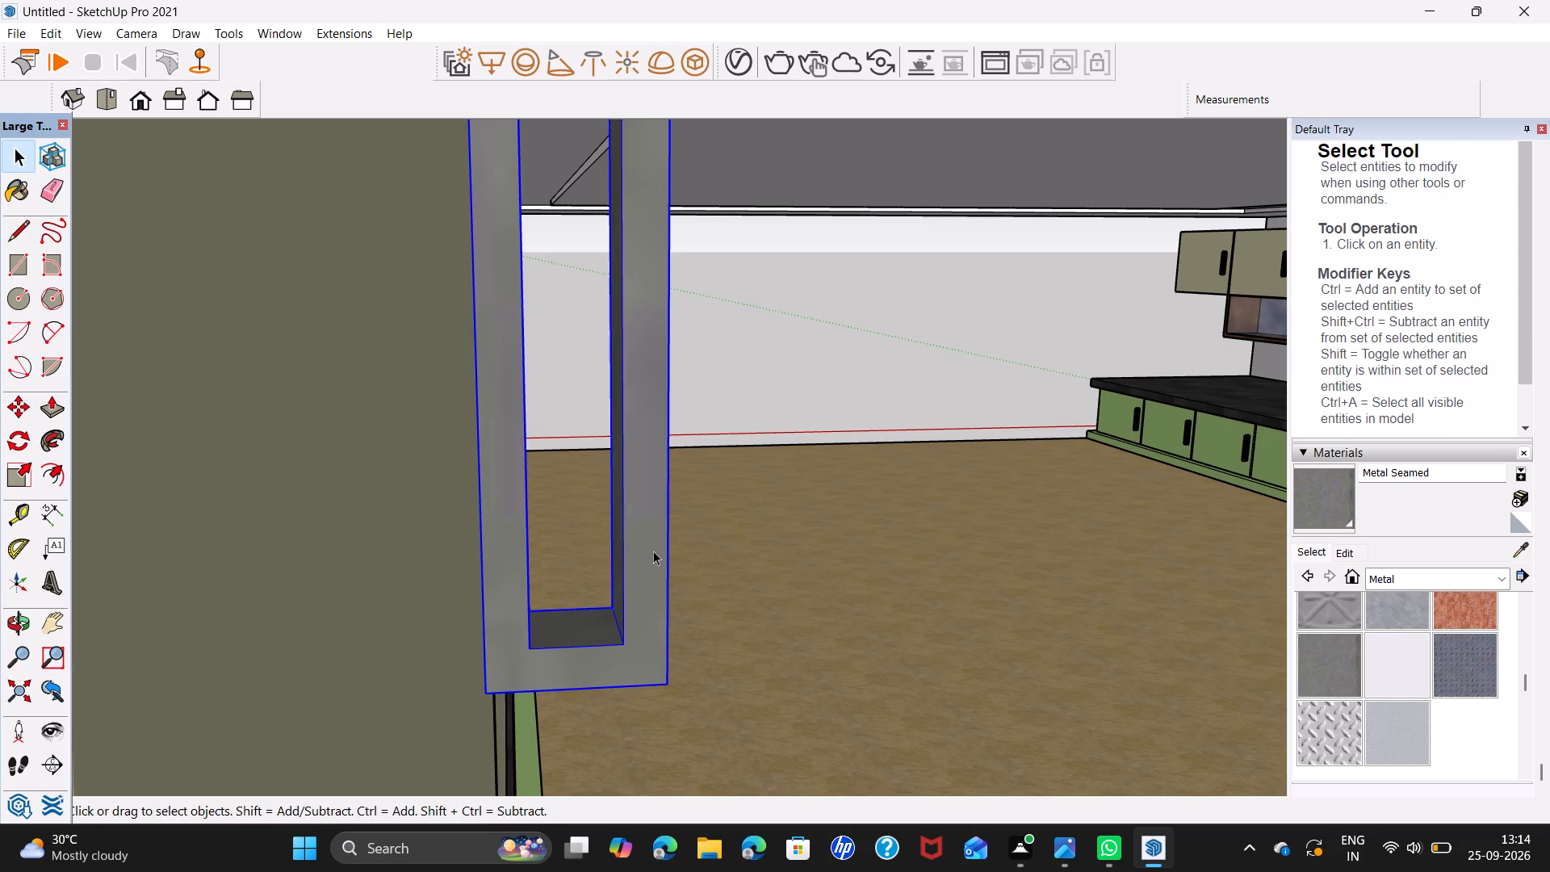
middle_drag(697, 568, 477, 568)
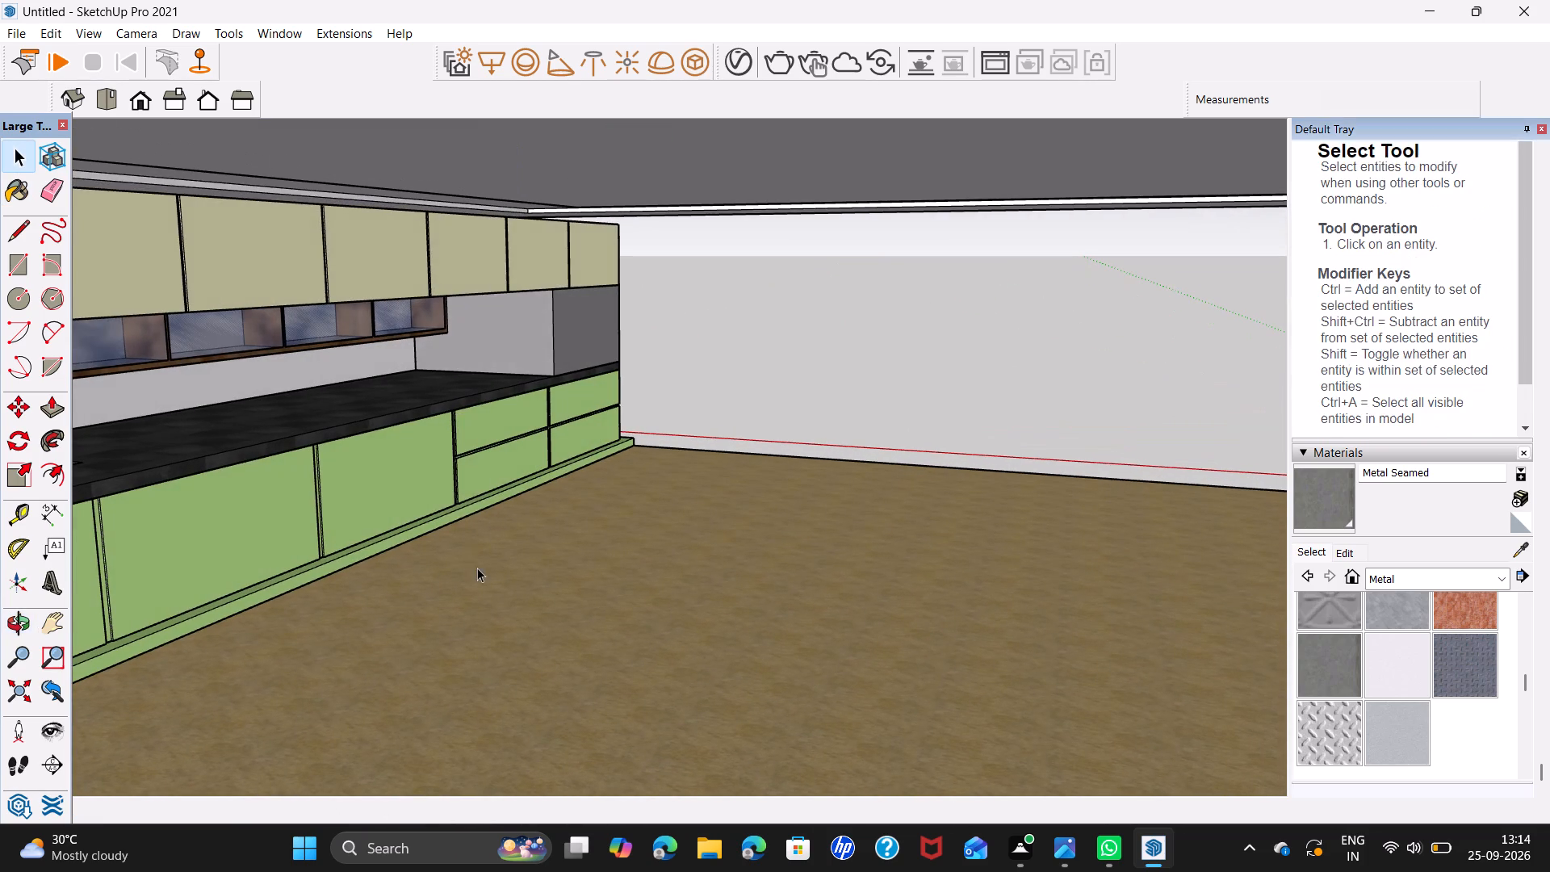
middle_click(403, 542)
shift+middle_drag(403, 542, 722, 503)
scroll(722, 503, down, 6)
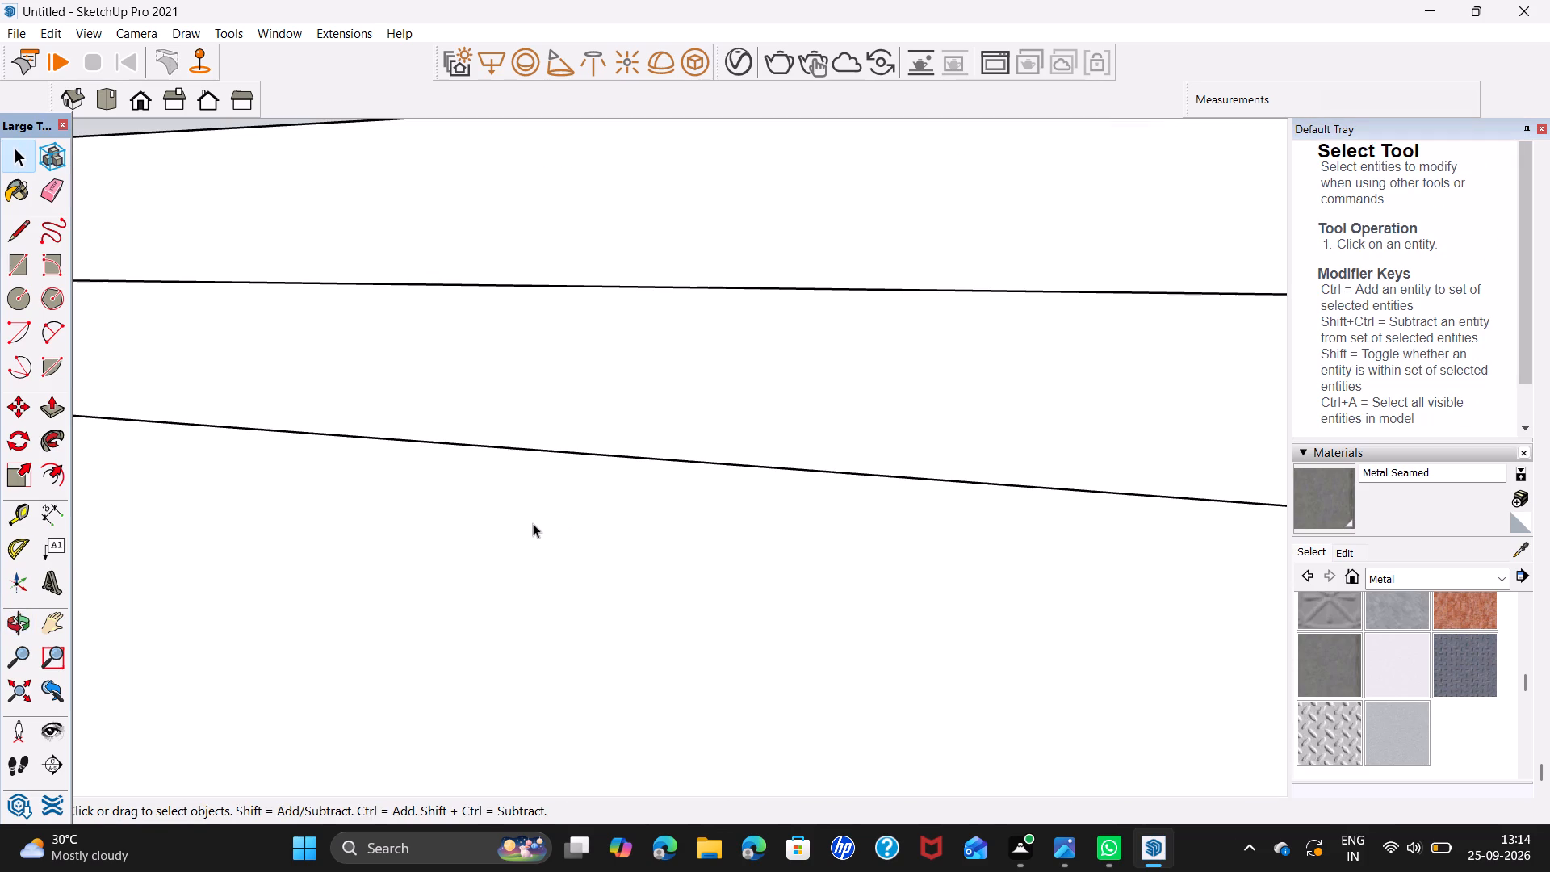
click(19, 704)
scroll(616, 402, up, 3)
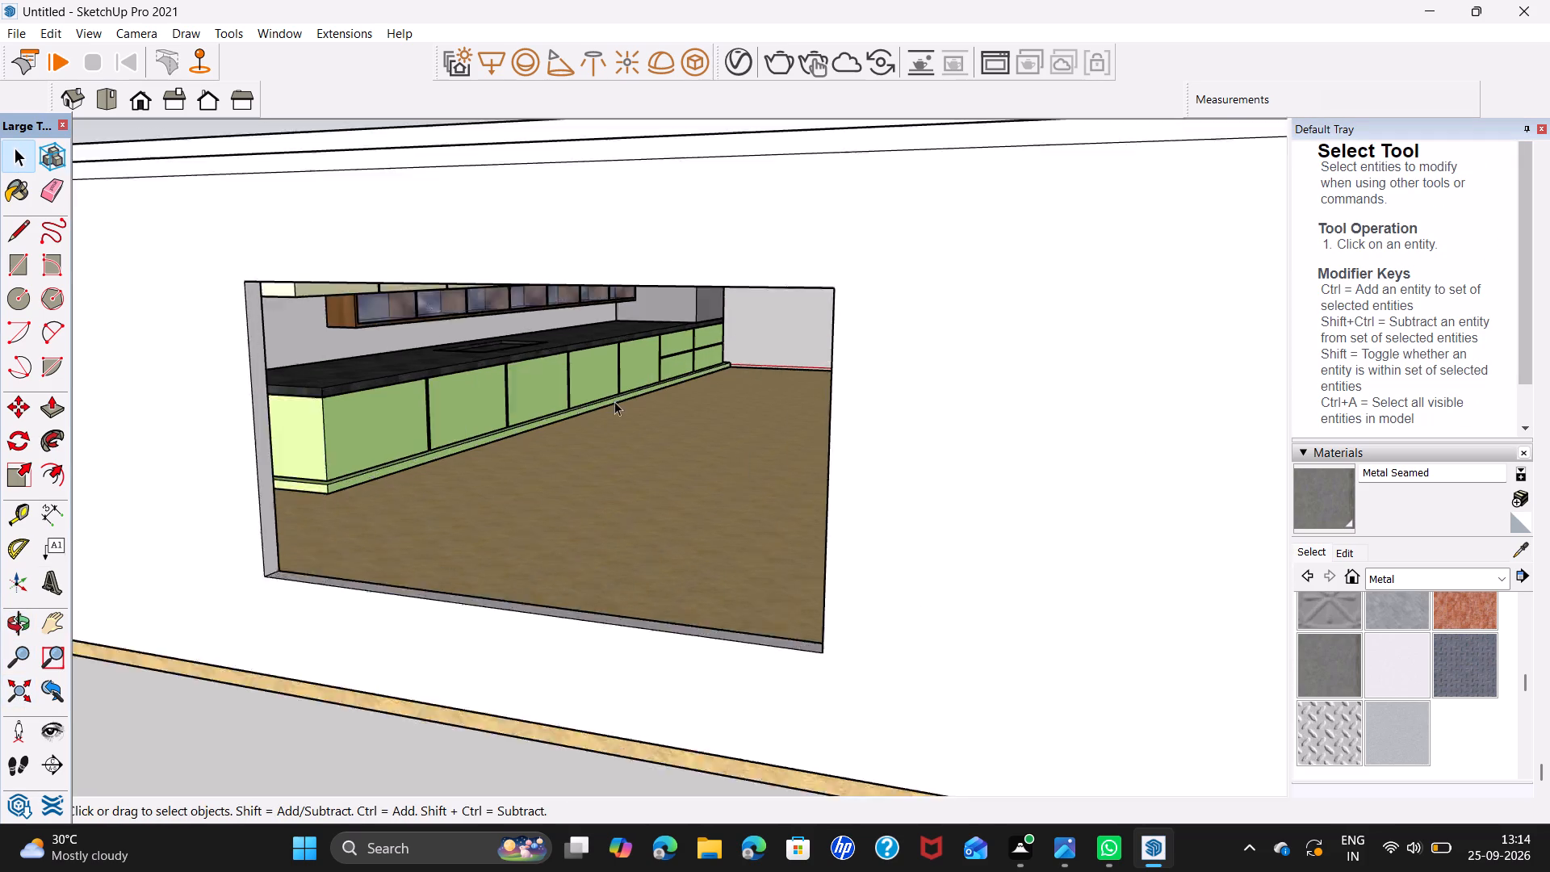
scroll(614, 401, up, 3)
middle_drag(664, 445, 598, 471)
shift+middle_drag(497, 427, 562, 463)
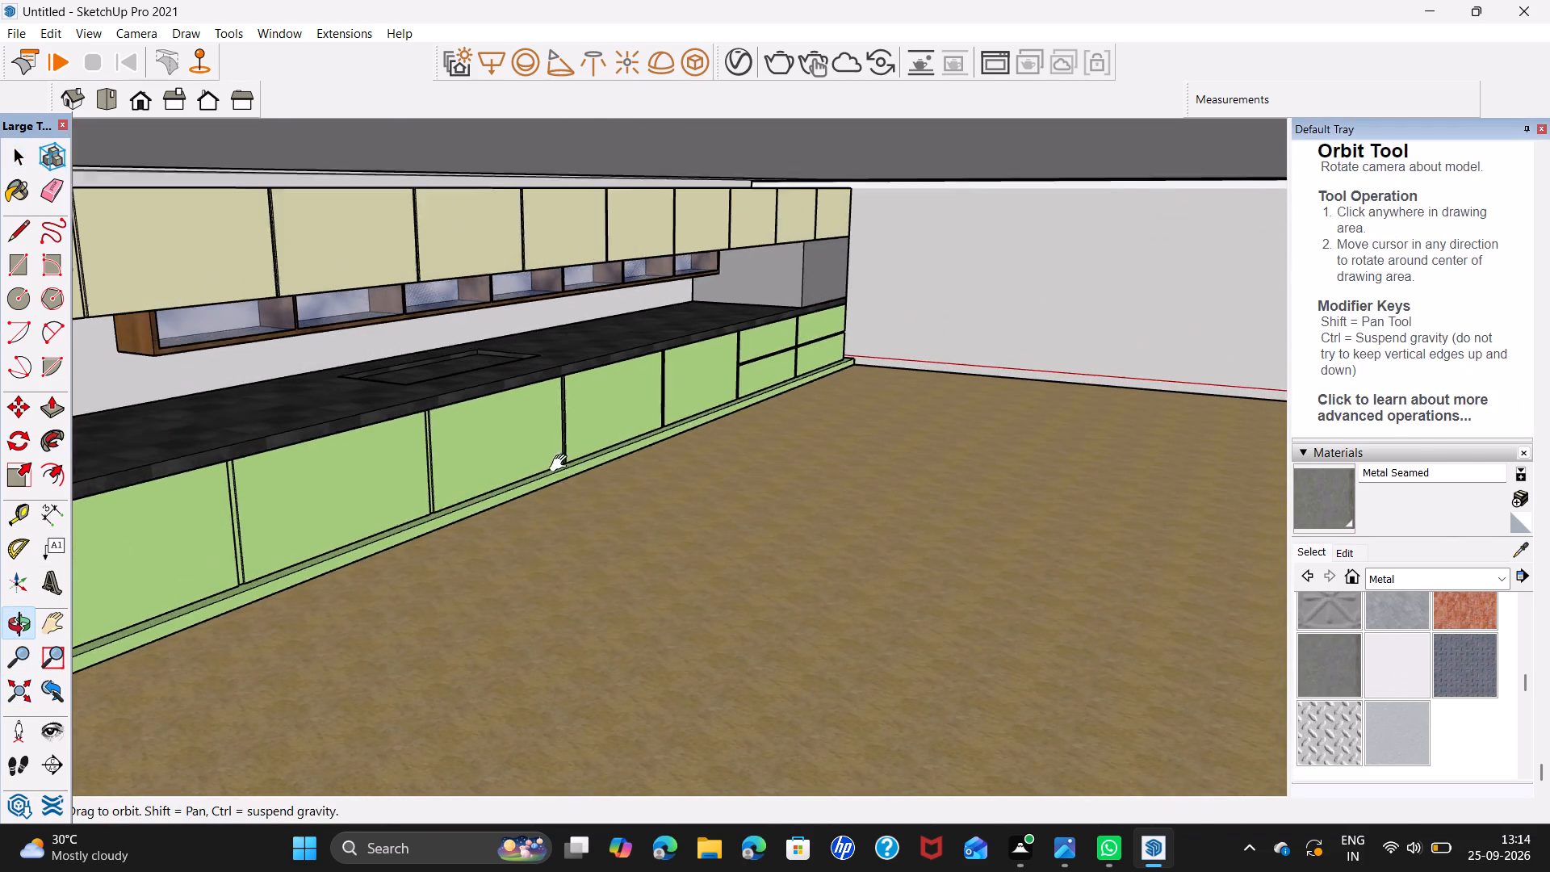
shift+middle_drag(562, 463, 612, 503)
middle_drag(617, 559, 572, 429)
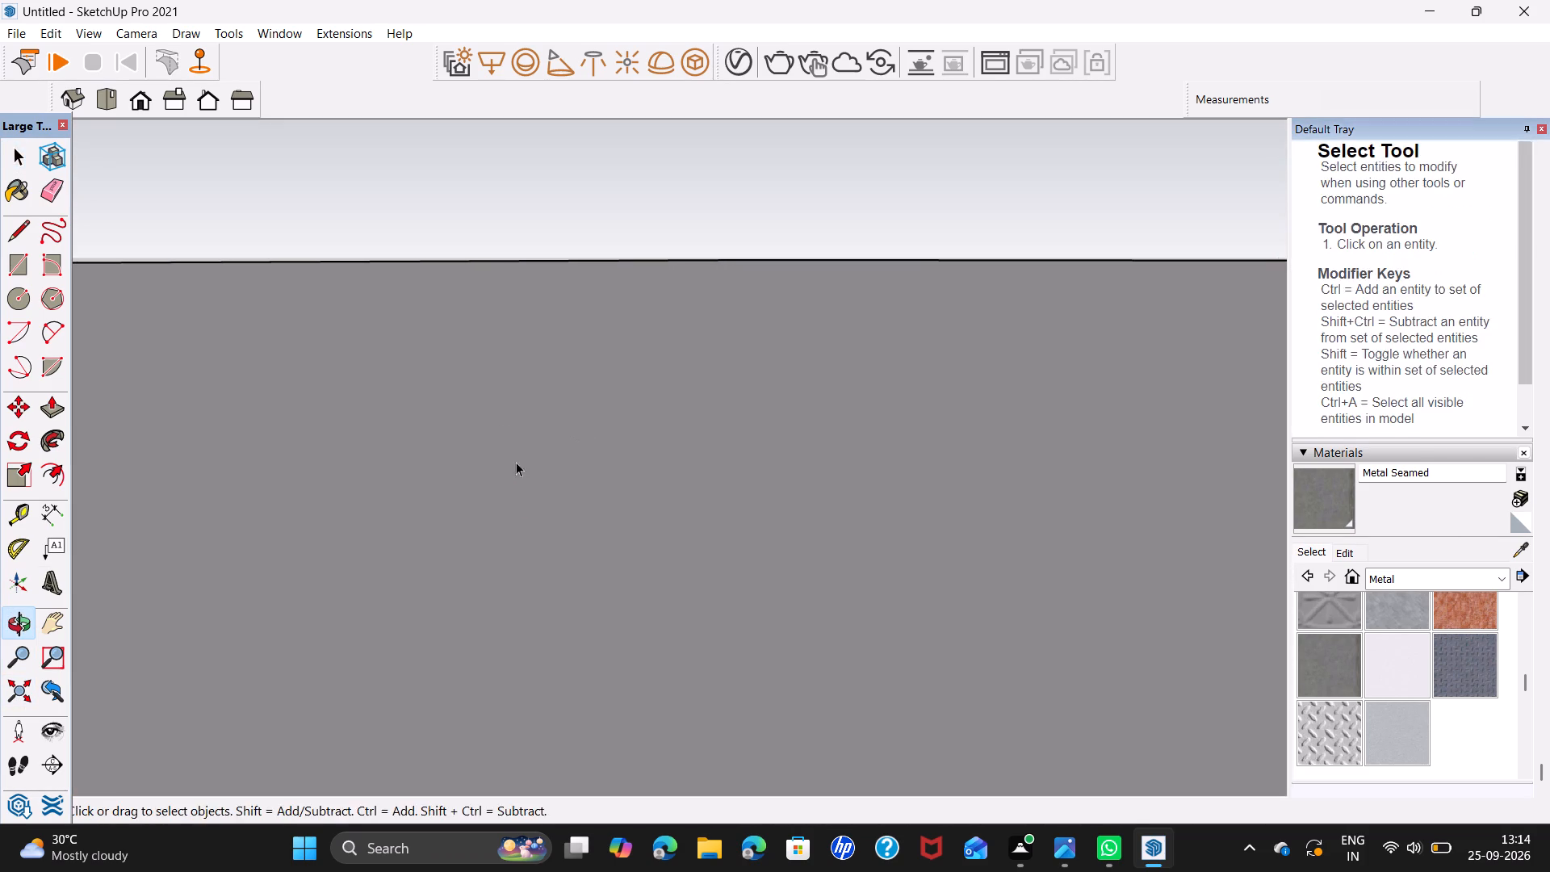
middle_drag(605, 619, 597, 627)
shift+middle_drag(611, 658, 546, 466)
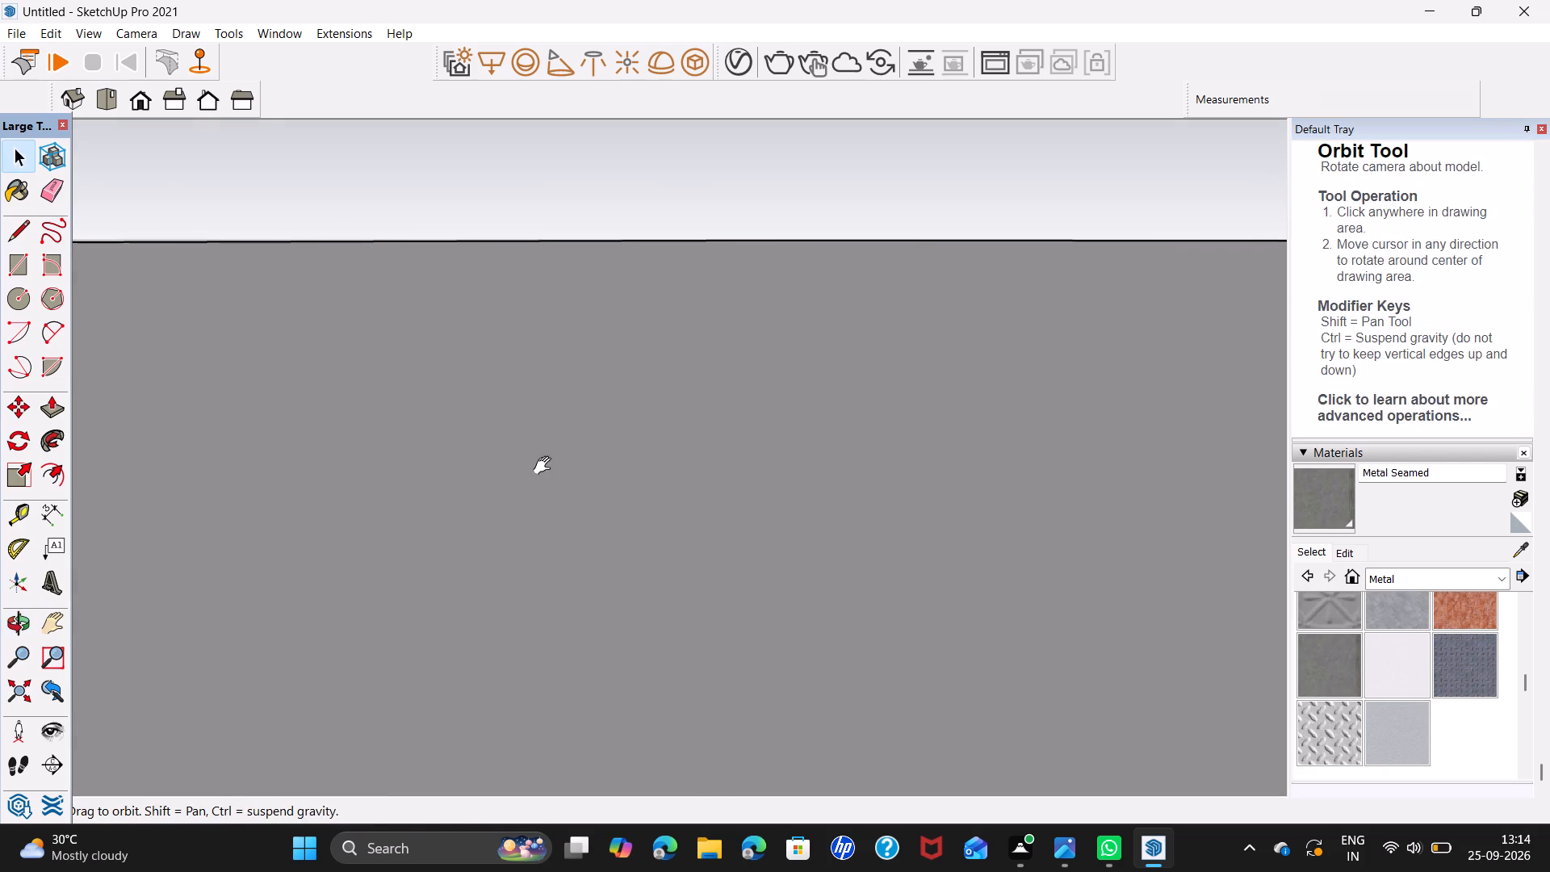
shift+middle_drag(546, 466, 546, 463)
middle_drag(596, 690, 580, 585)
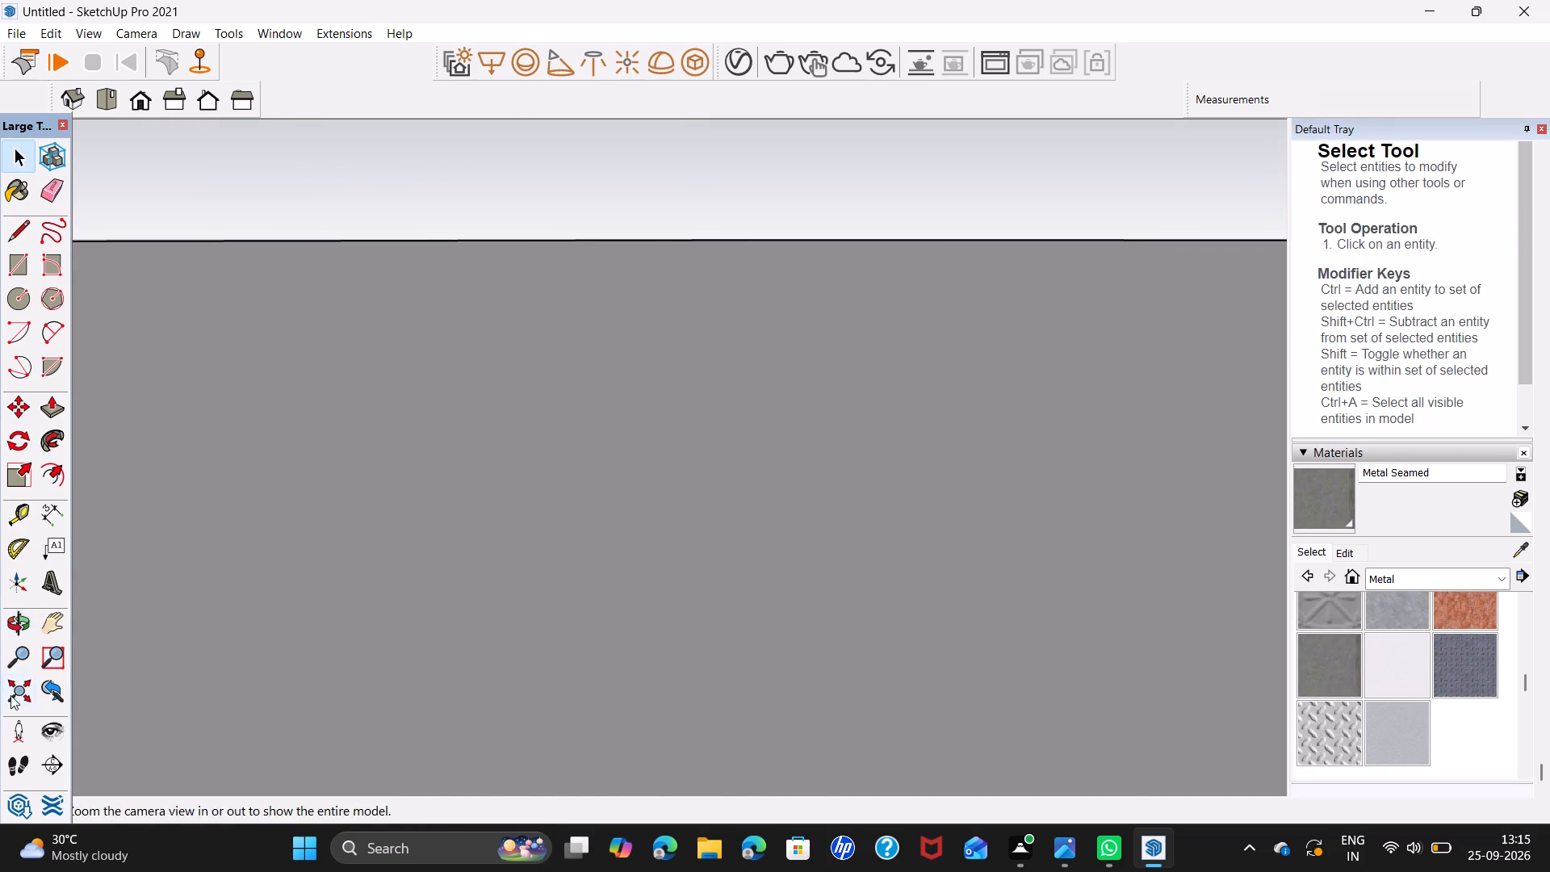
Copy the handle group about 42' 4" along the upper cabinet run to the outer edge of the last door.
click(10, 695)
scroll(408, 397, up, 9)
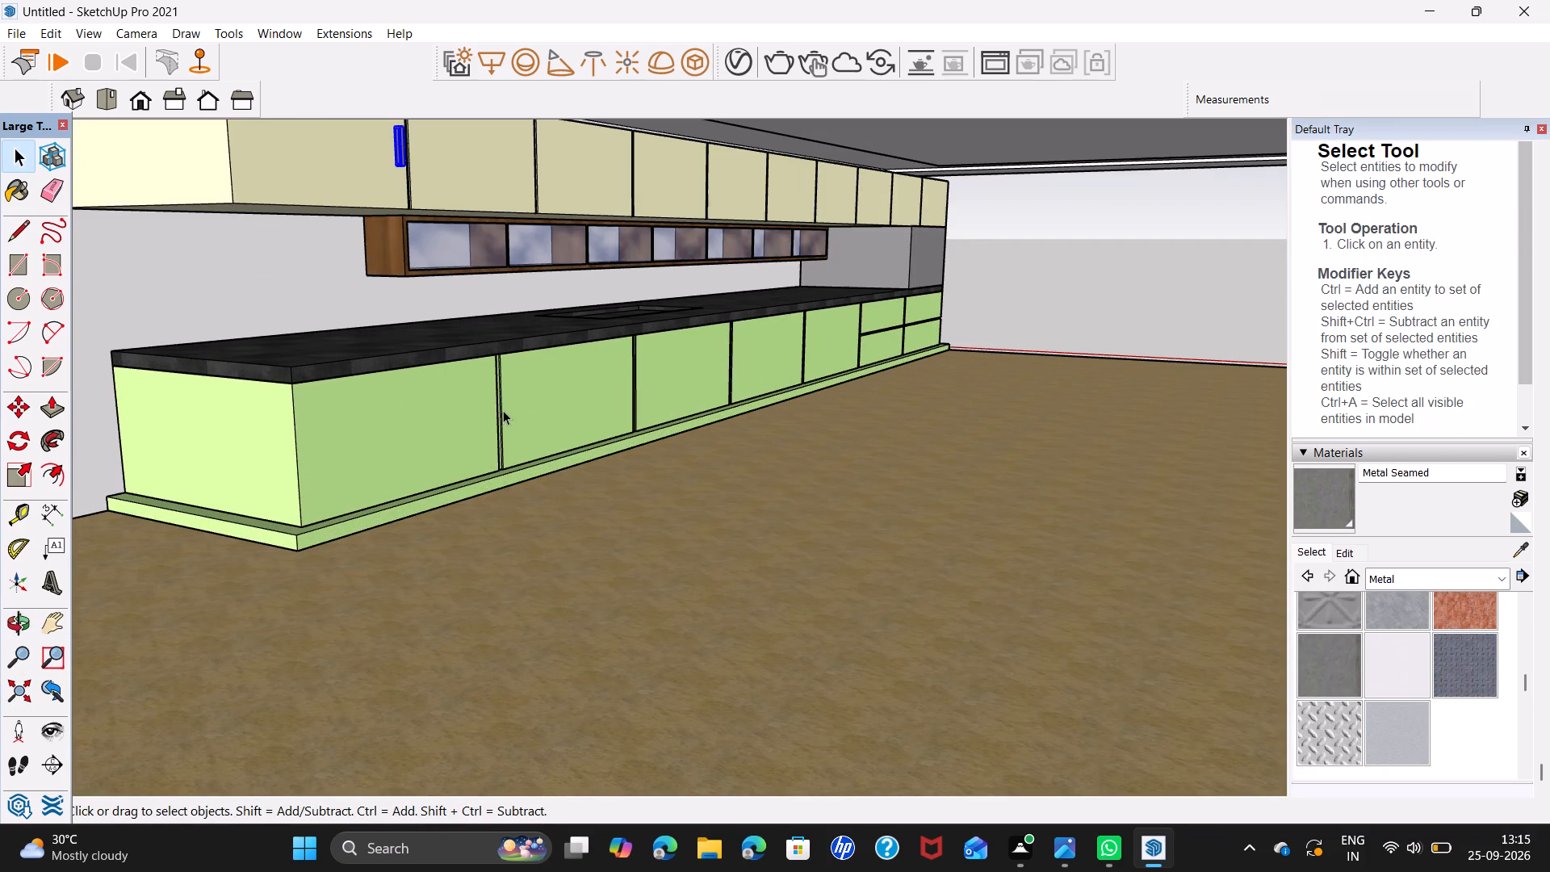
middle_drag(503, 410, 430, 426)
shift+middle_drag(484, 422, 484, 429)
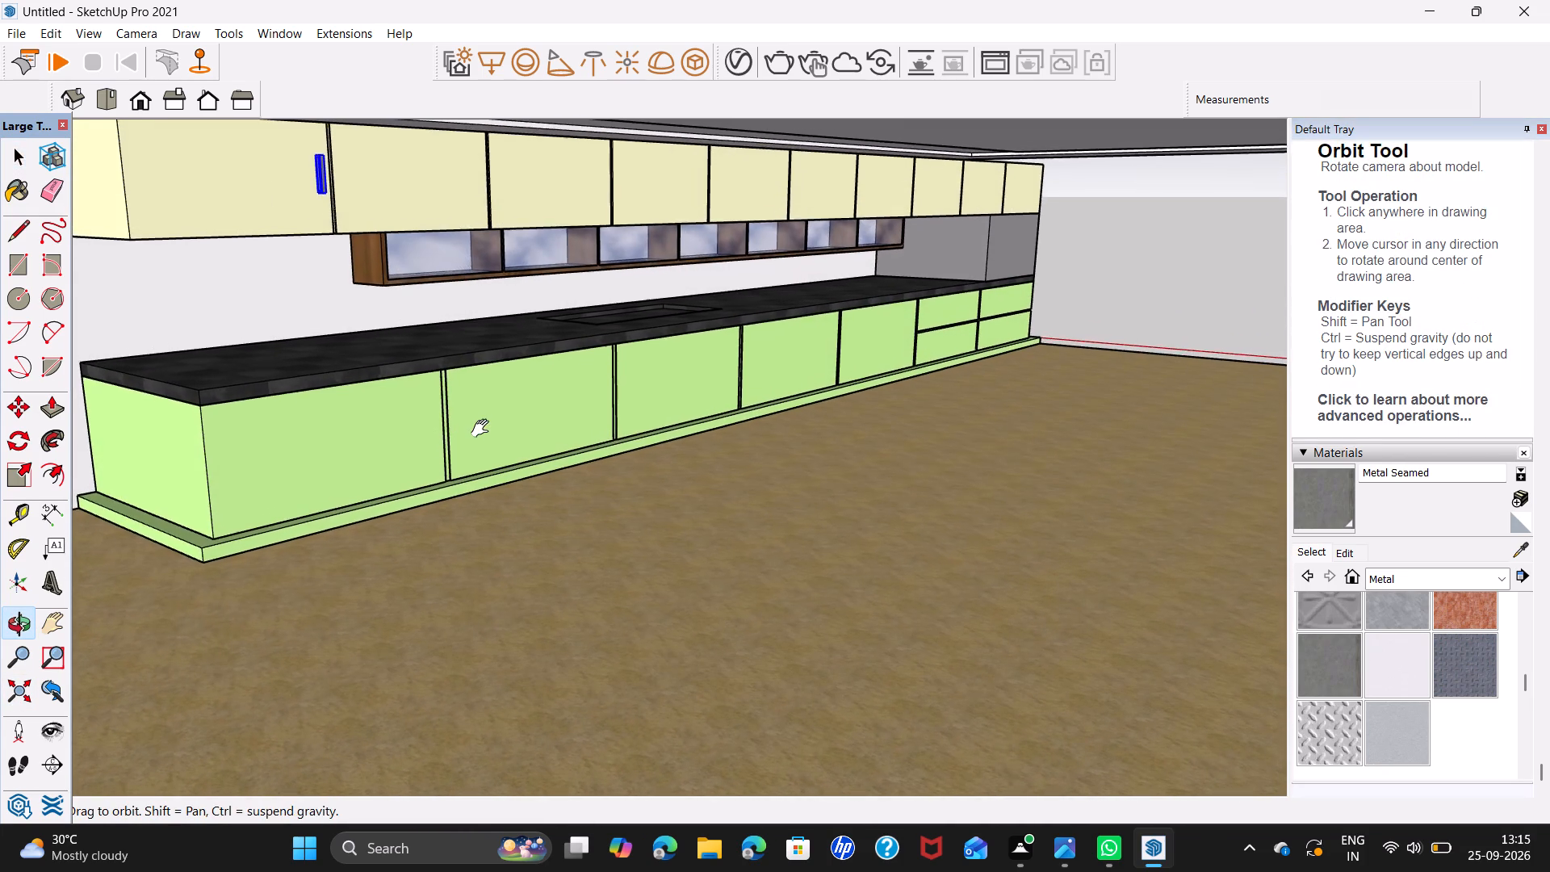
shift+middle_drag(484, 429, 484, 452)
middle_drag(485, 456, 474, 411)
shift+middle_drag(502, 425, 495, 472)
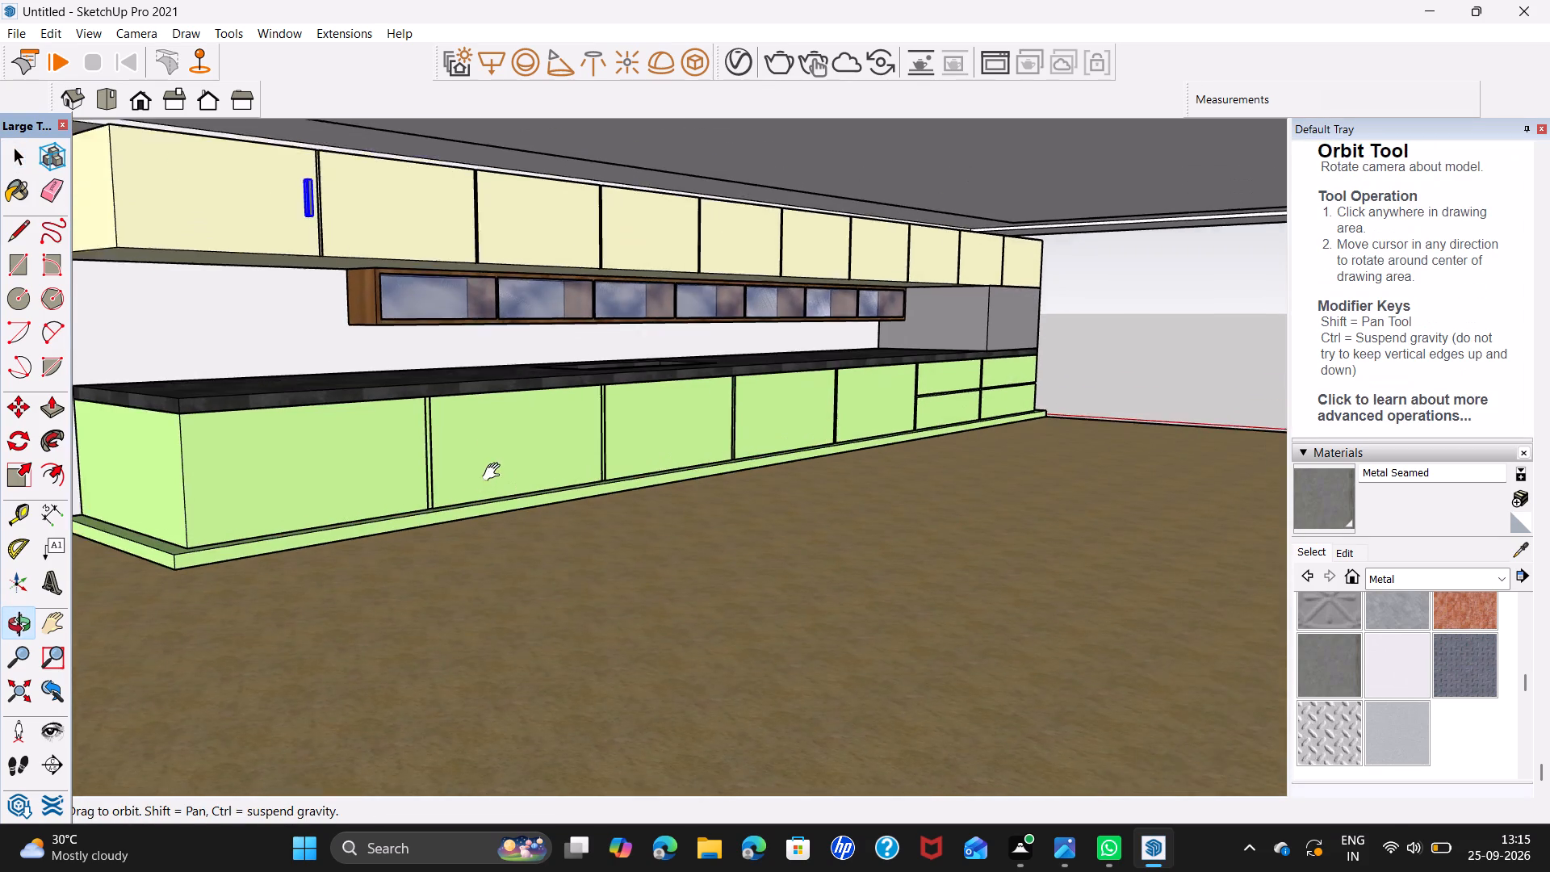
shift+middle_drag(495, 472, 478, 528)
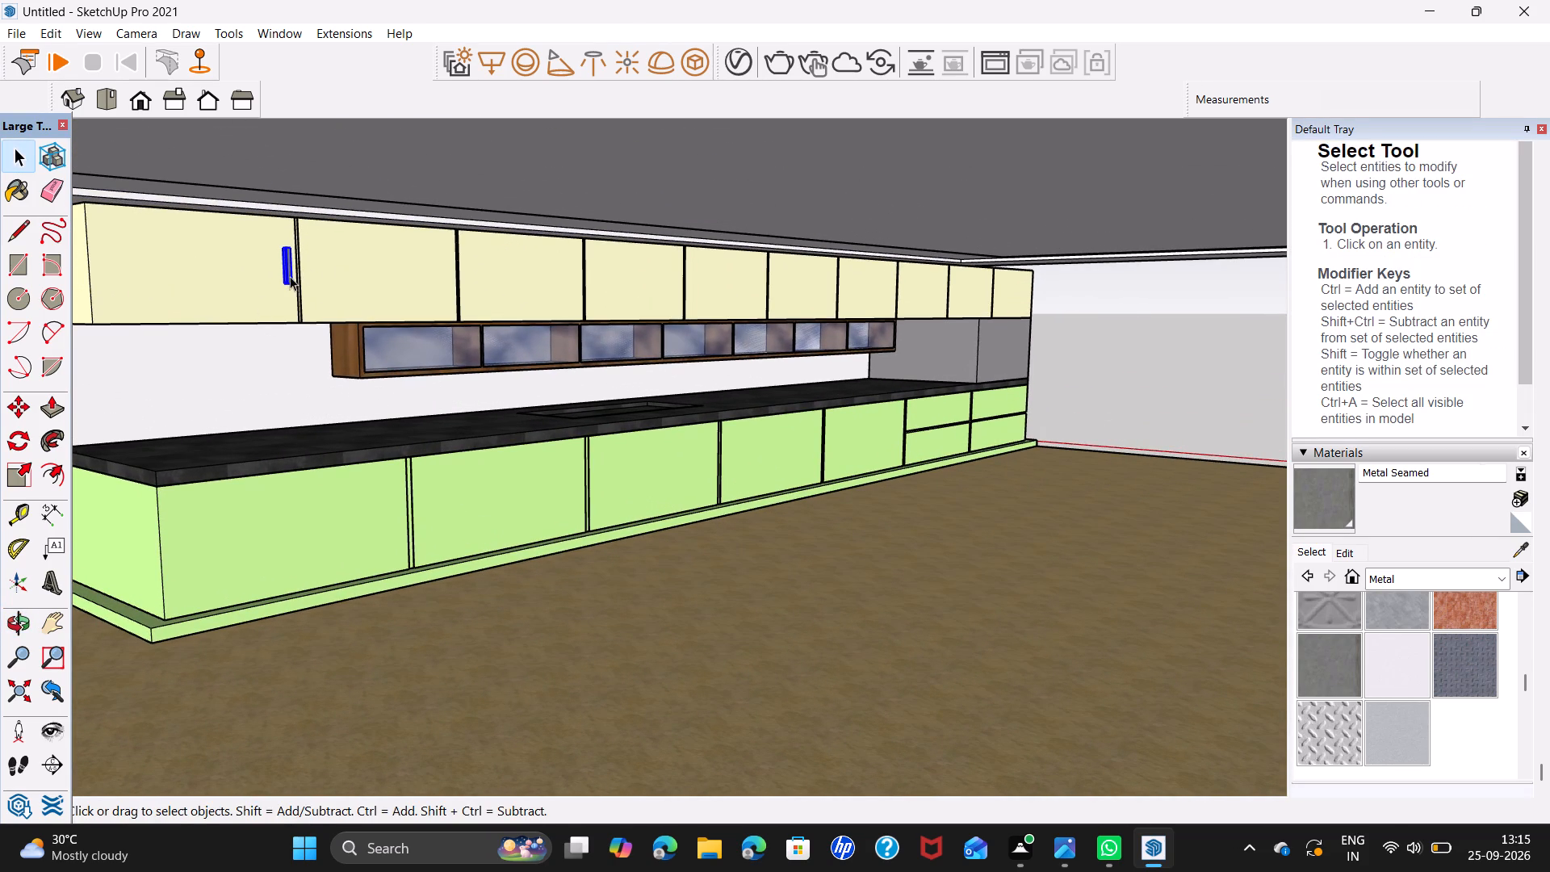
key(m)
scroll(287, 300, up, 17)
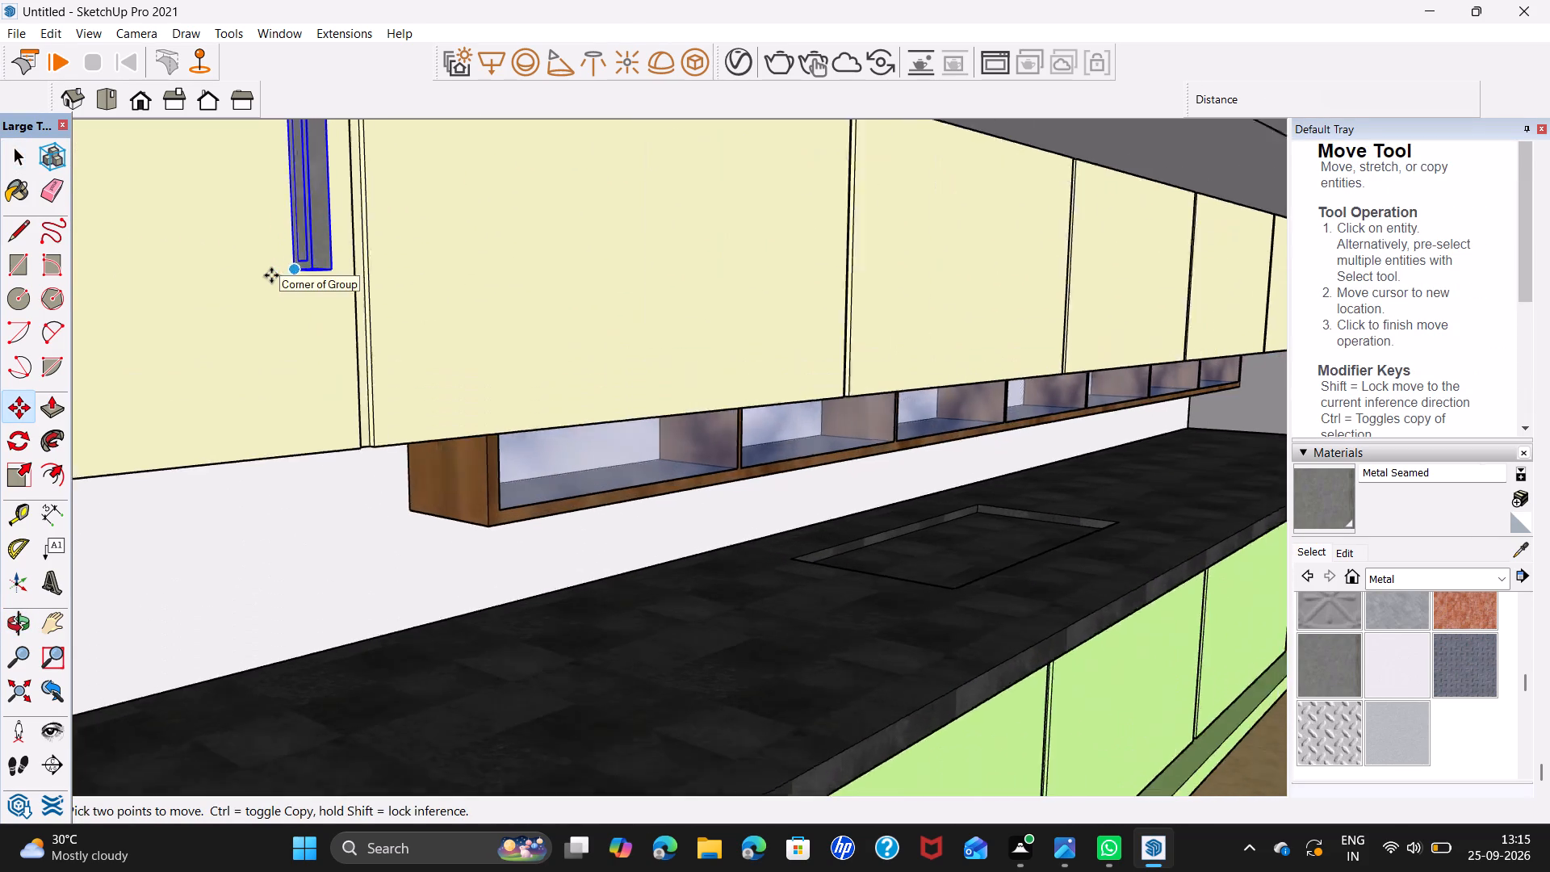
scroll(271, 275, up, 2)
click(290, 270)
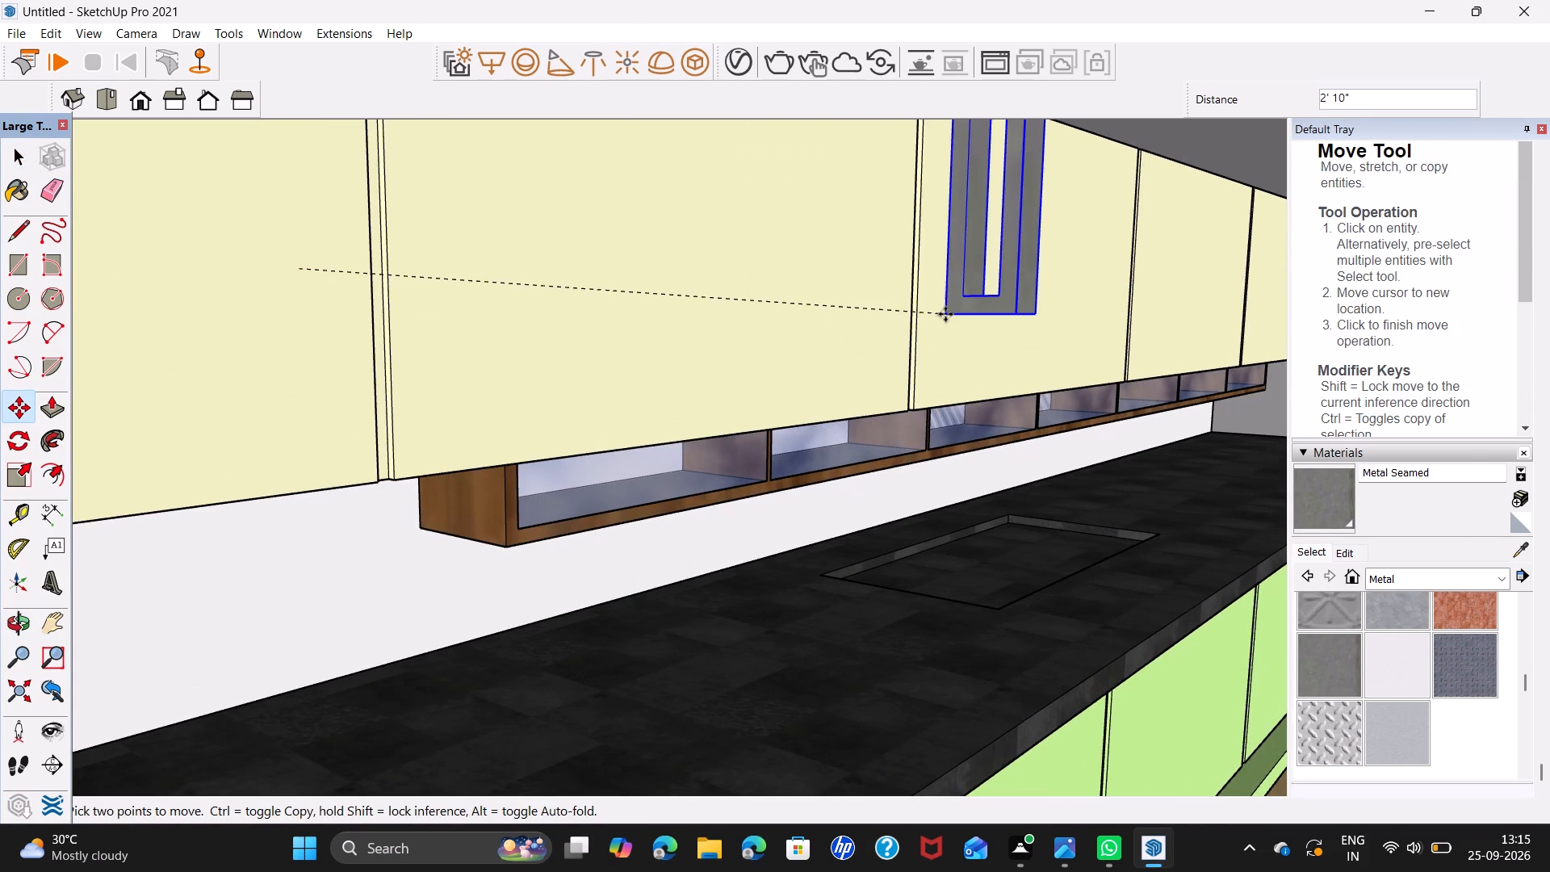
scroll(985, 324, down, 4)
shift+middle_drag(1052, 331, 945, 357)
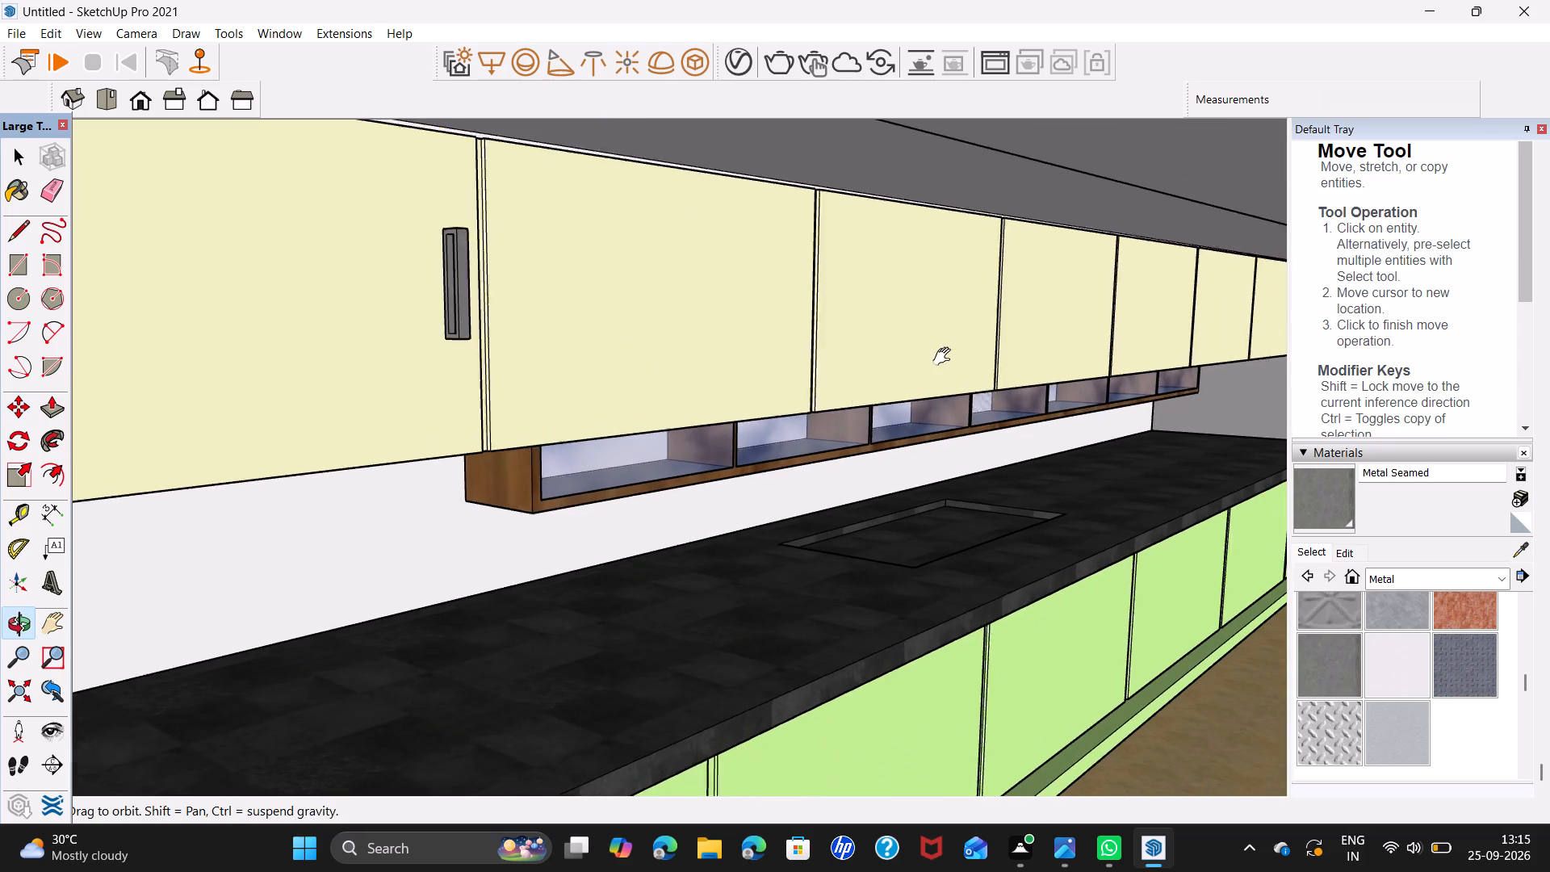
shift+middle_drag(945, 357, 723, 420)
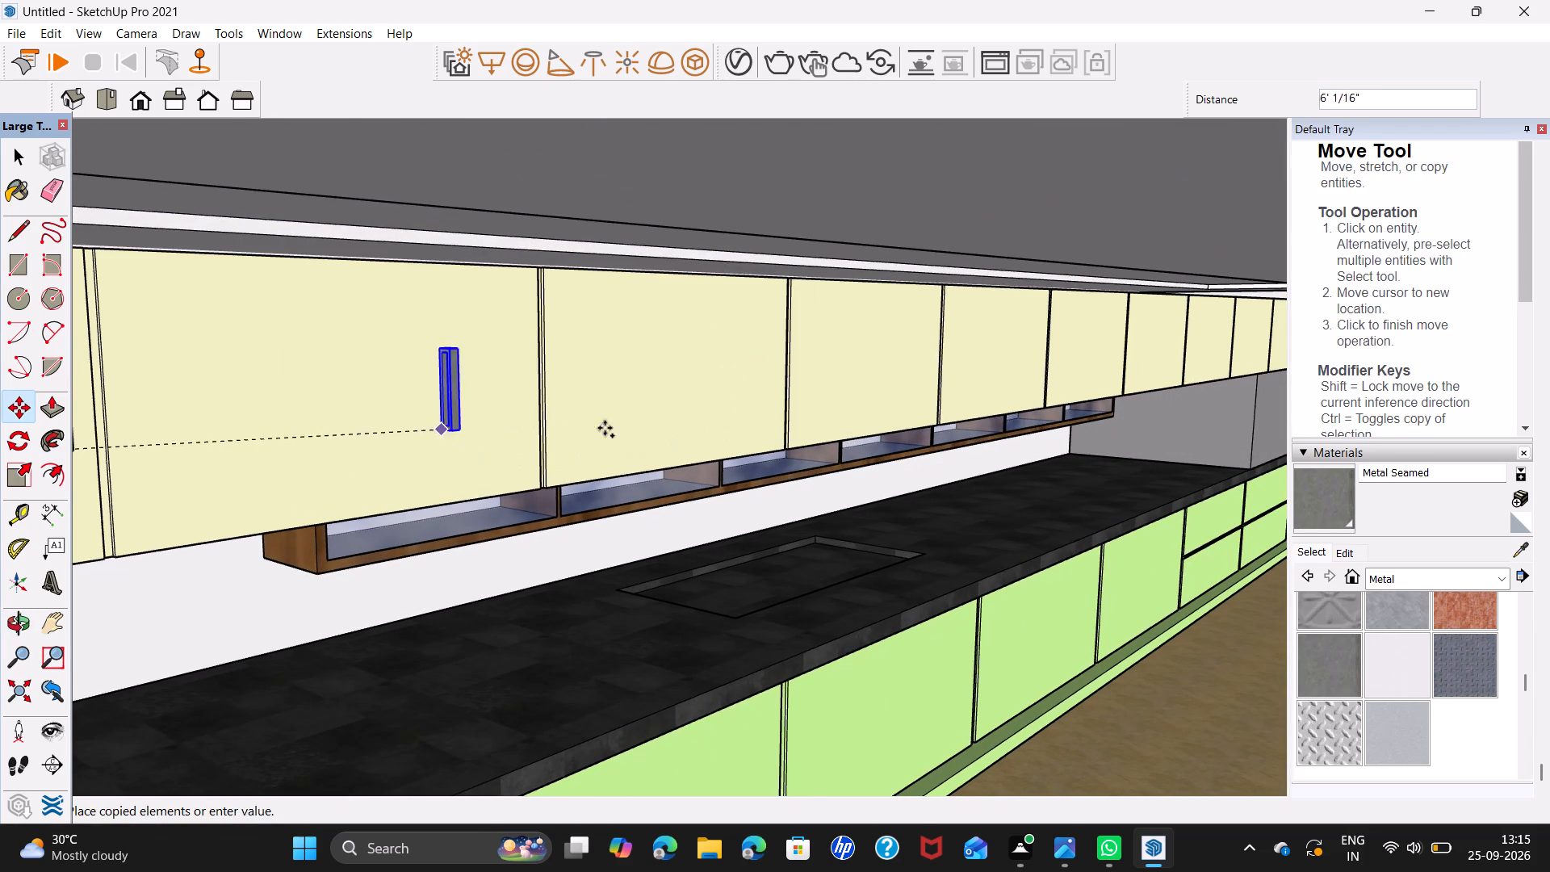
shift+middle_drag(995, 371, 878, 417)
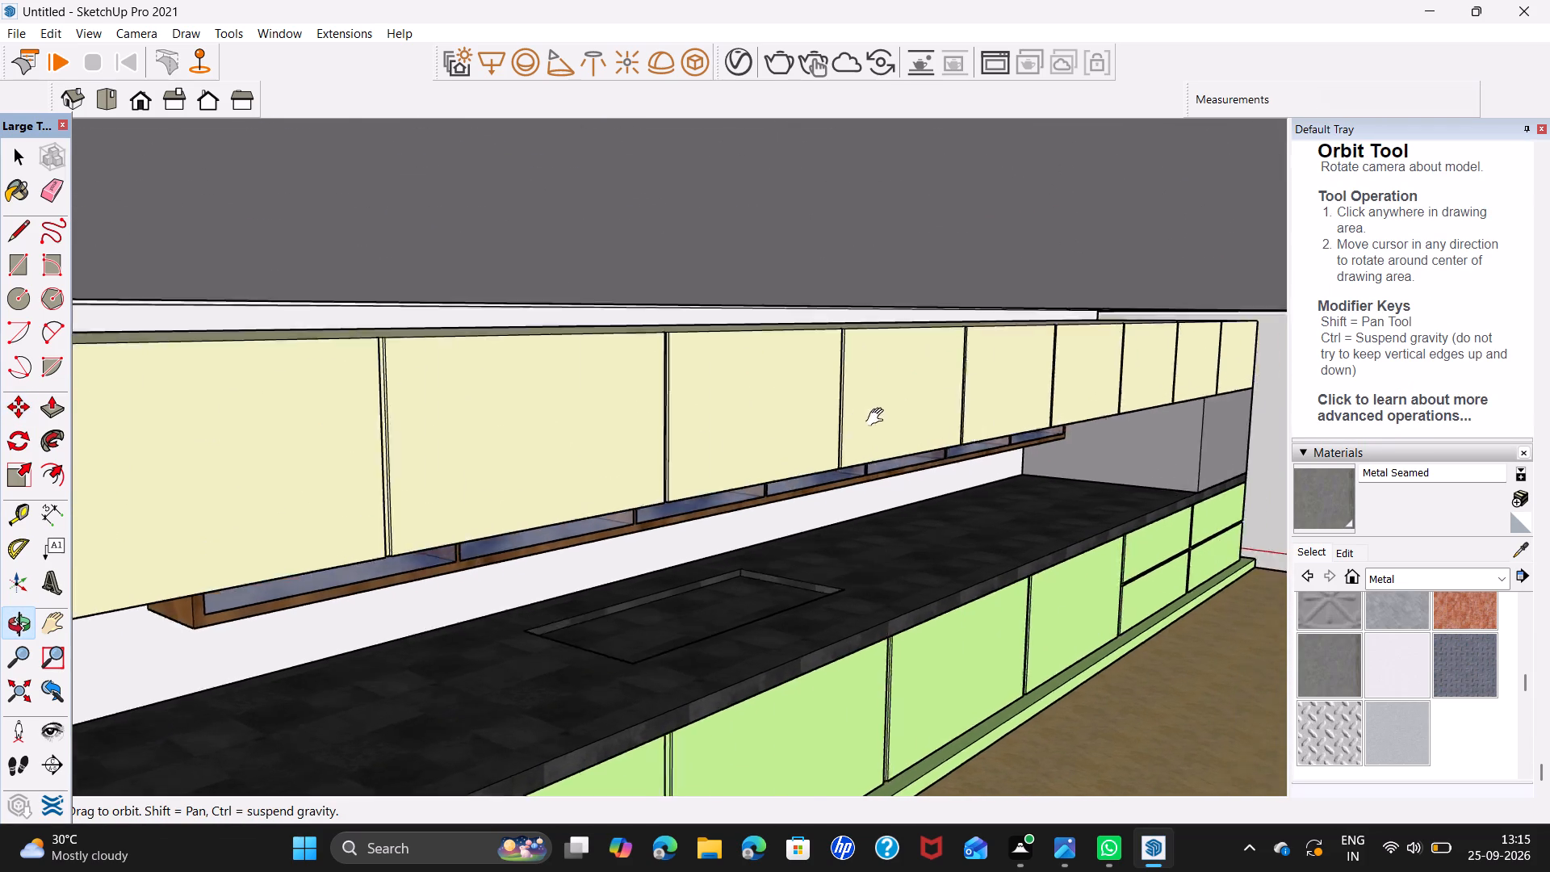
shift+middle_drag(878, 417, 677, 379)
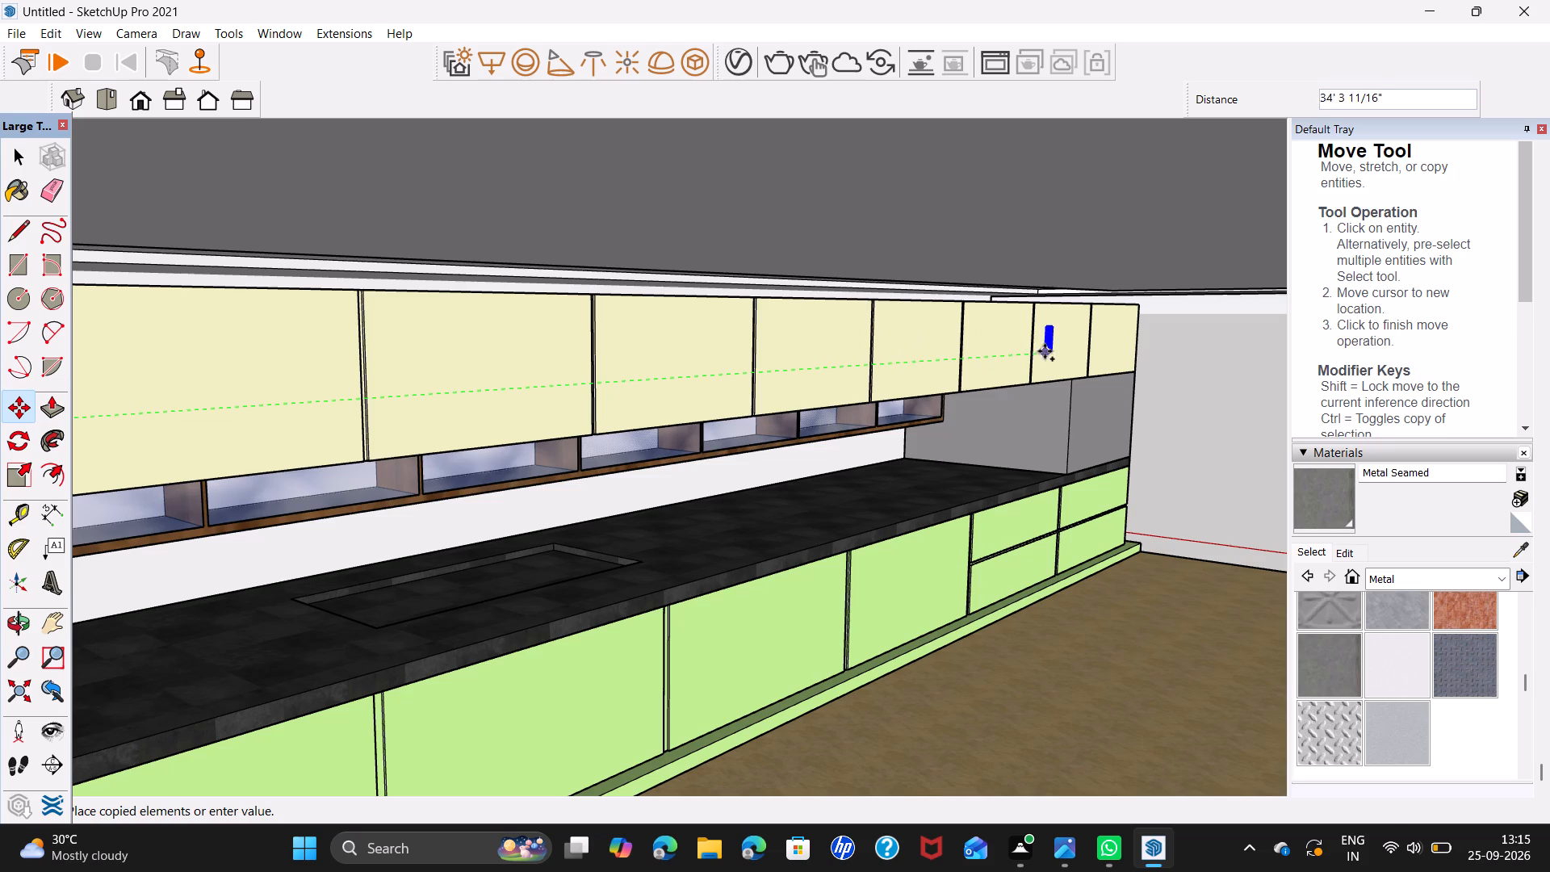
scroll(1129, 346, up, 17)
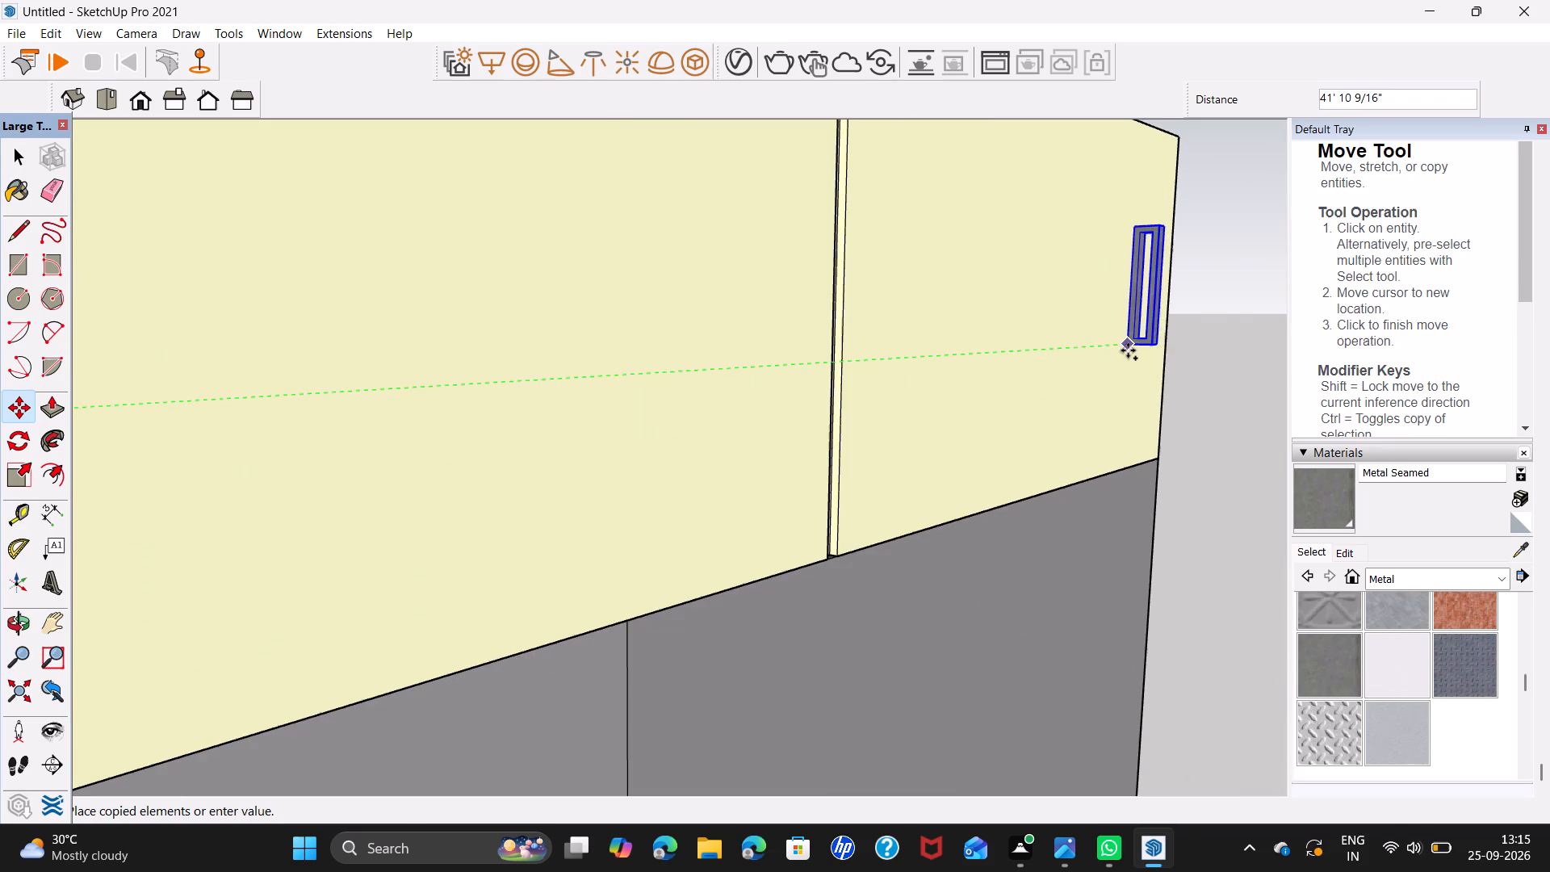
middle_drag(1149, 346, 1020, 368)
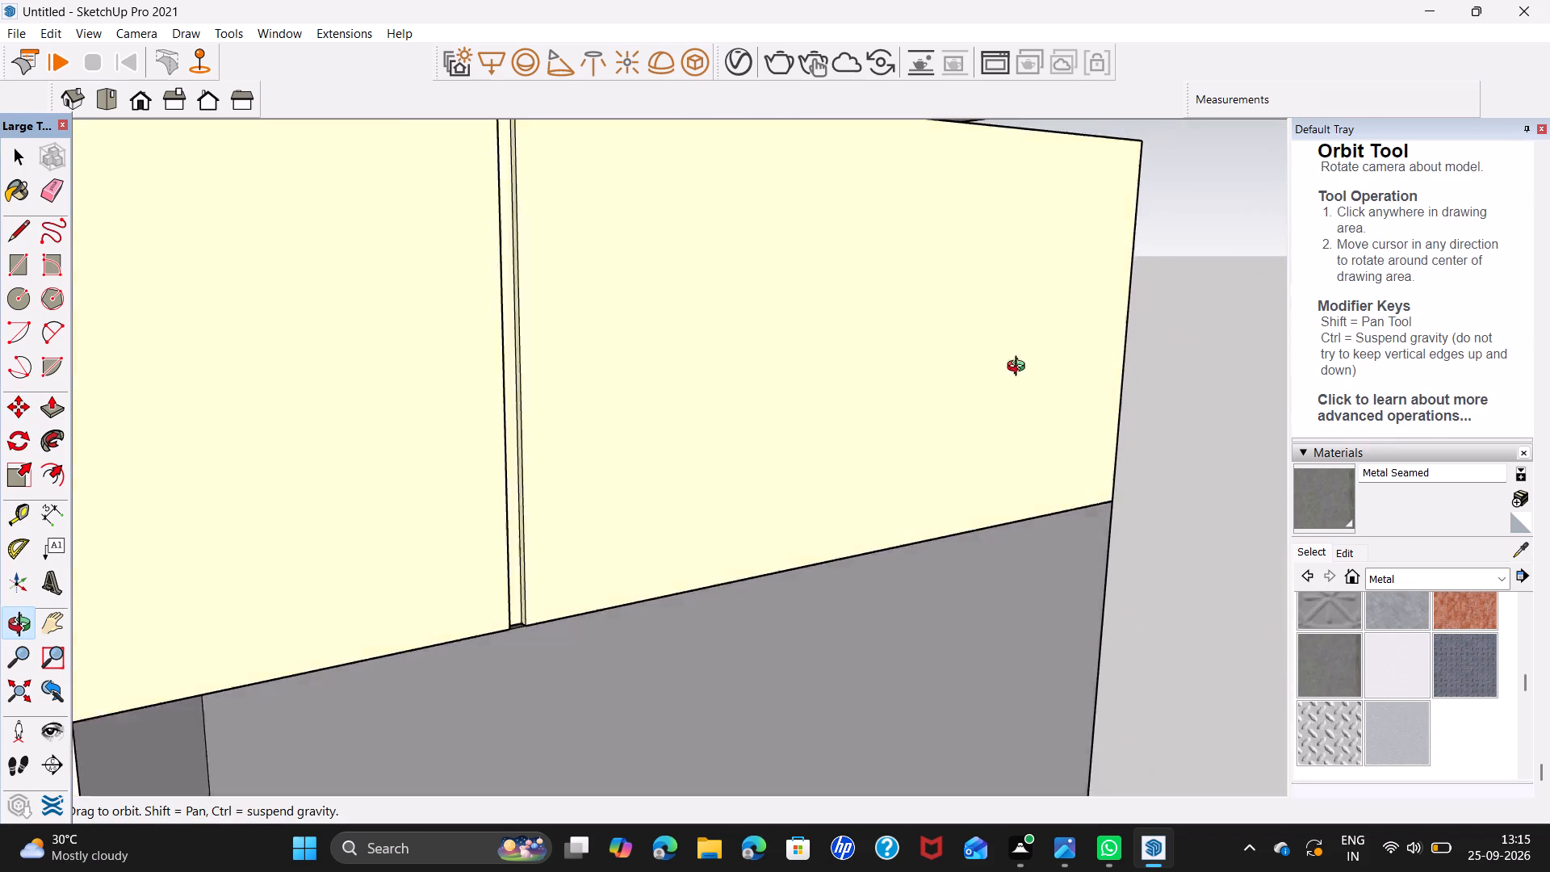
middle_drag(1020, 368, 956, 351)
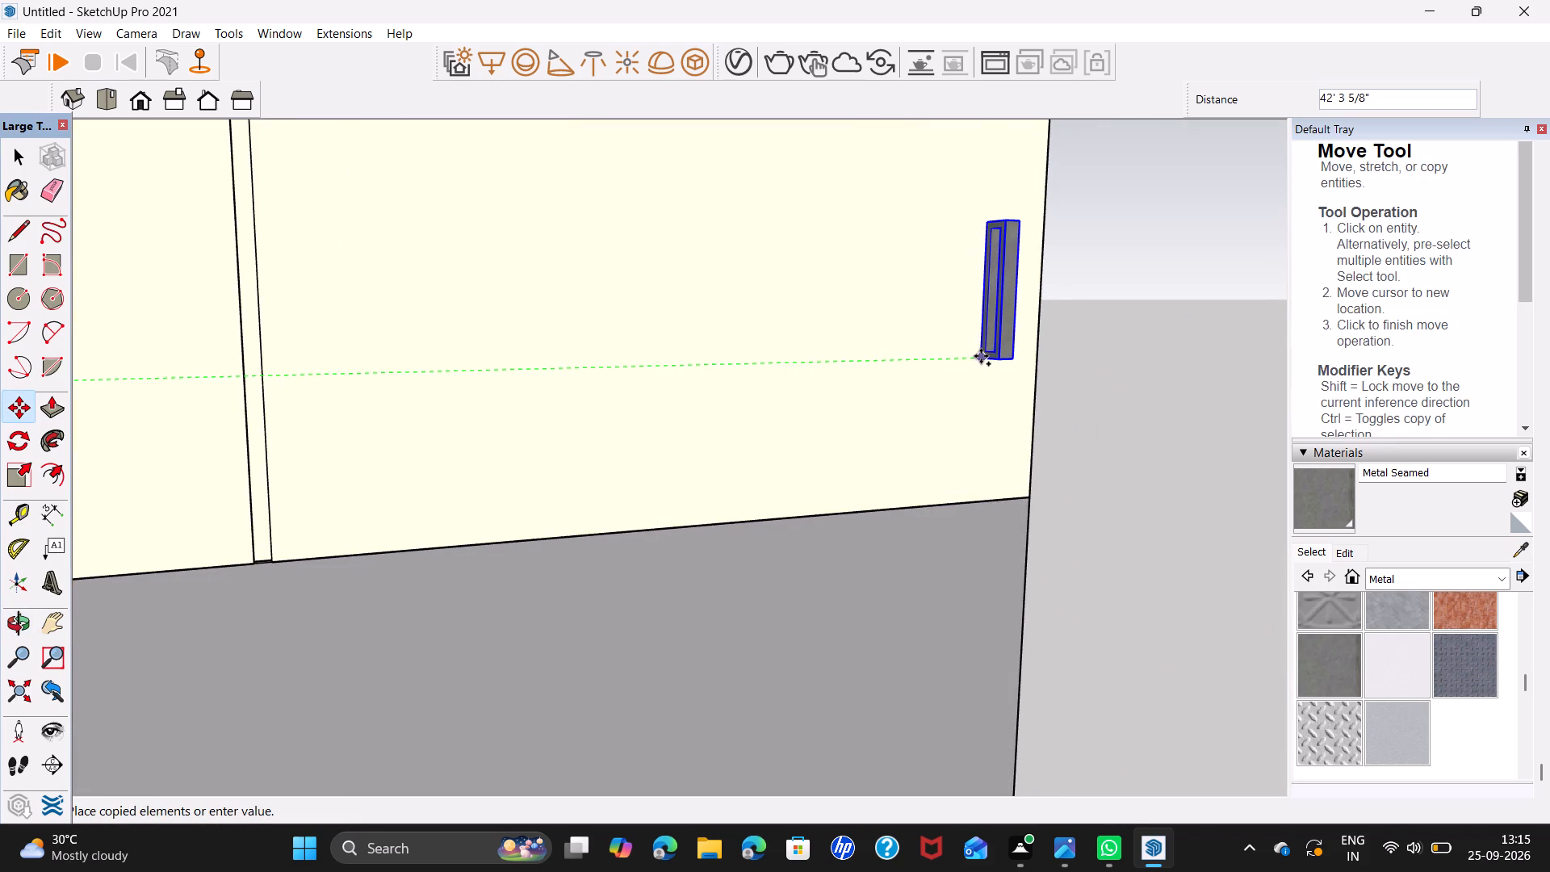
click(981, 356)
Divide the copy distance by 9 to array evenly spaced handles across the upper doors, and clear the selection.
key(slash)
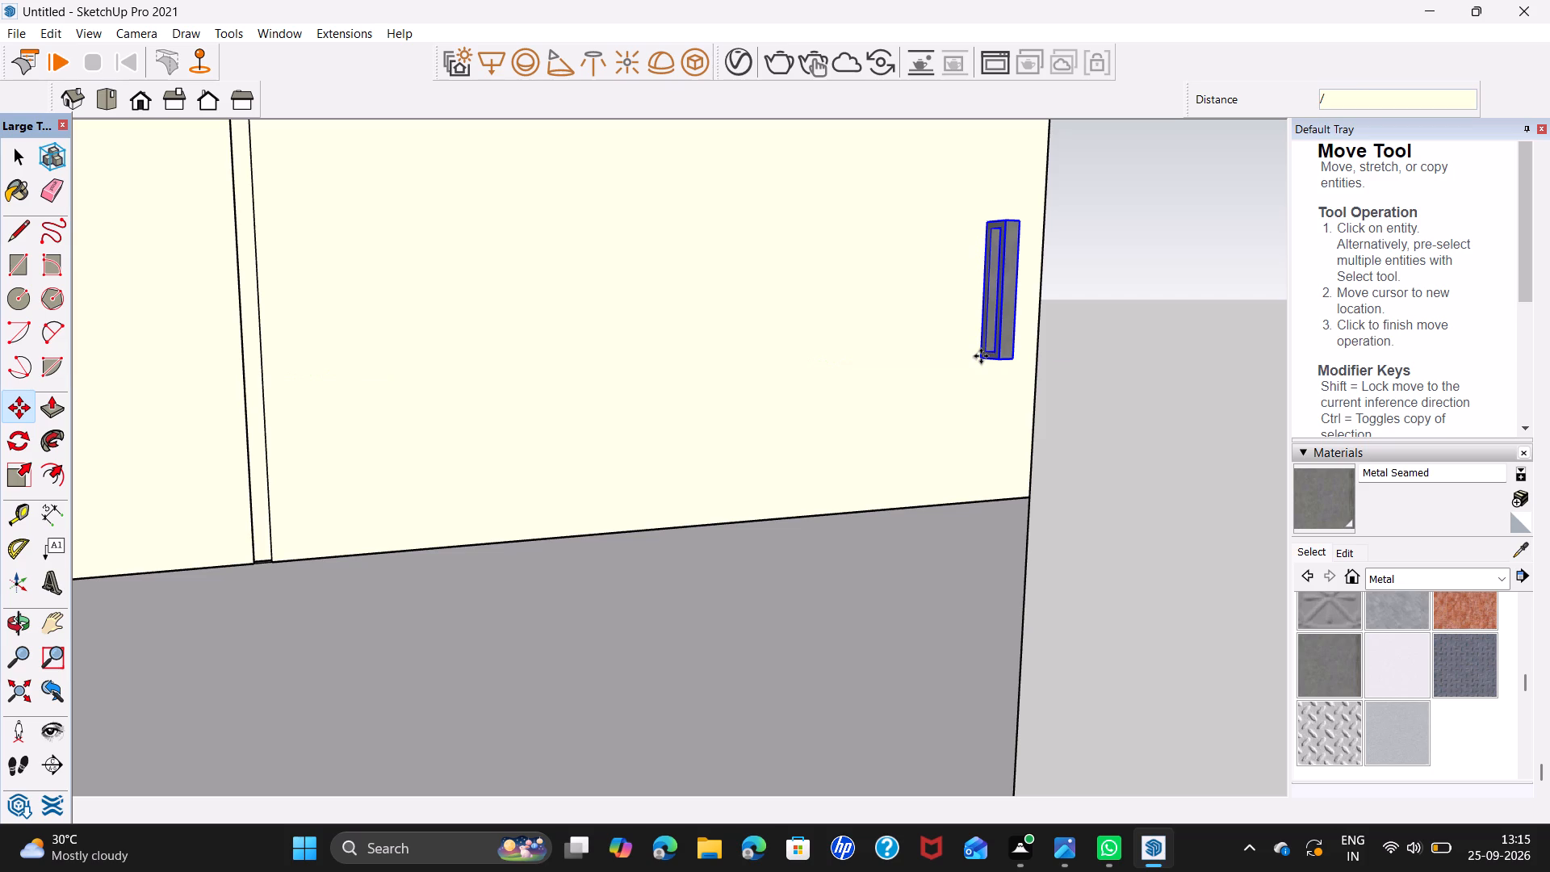
key(9)
key(Return)
scroll(989, 311, down, 5)
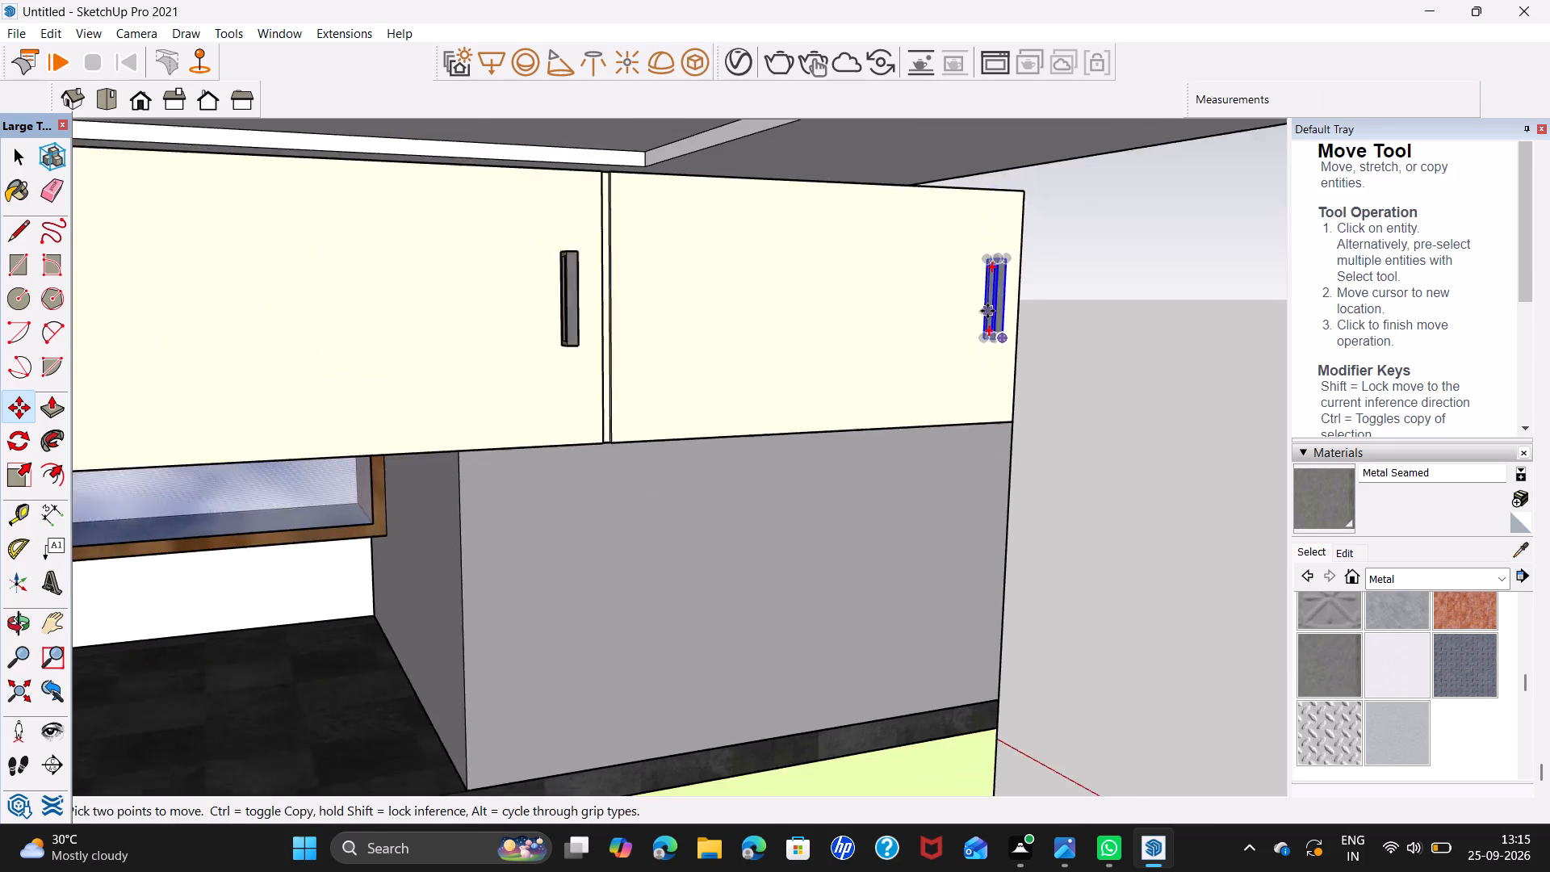
scroll(987, 311, down, 2)
key(space)
click(1135, 398)
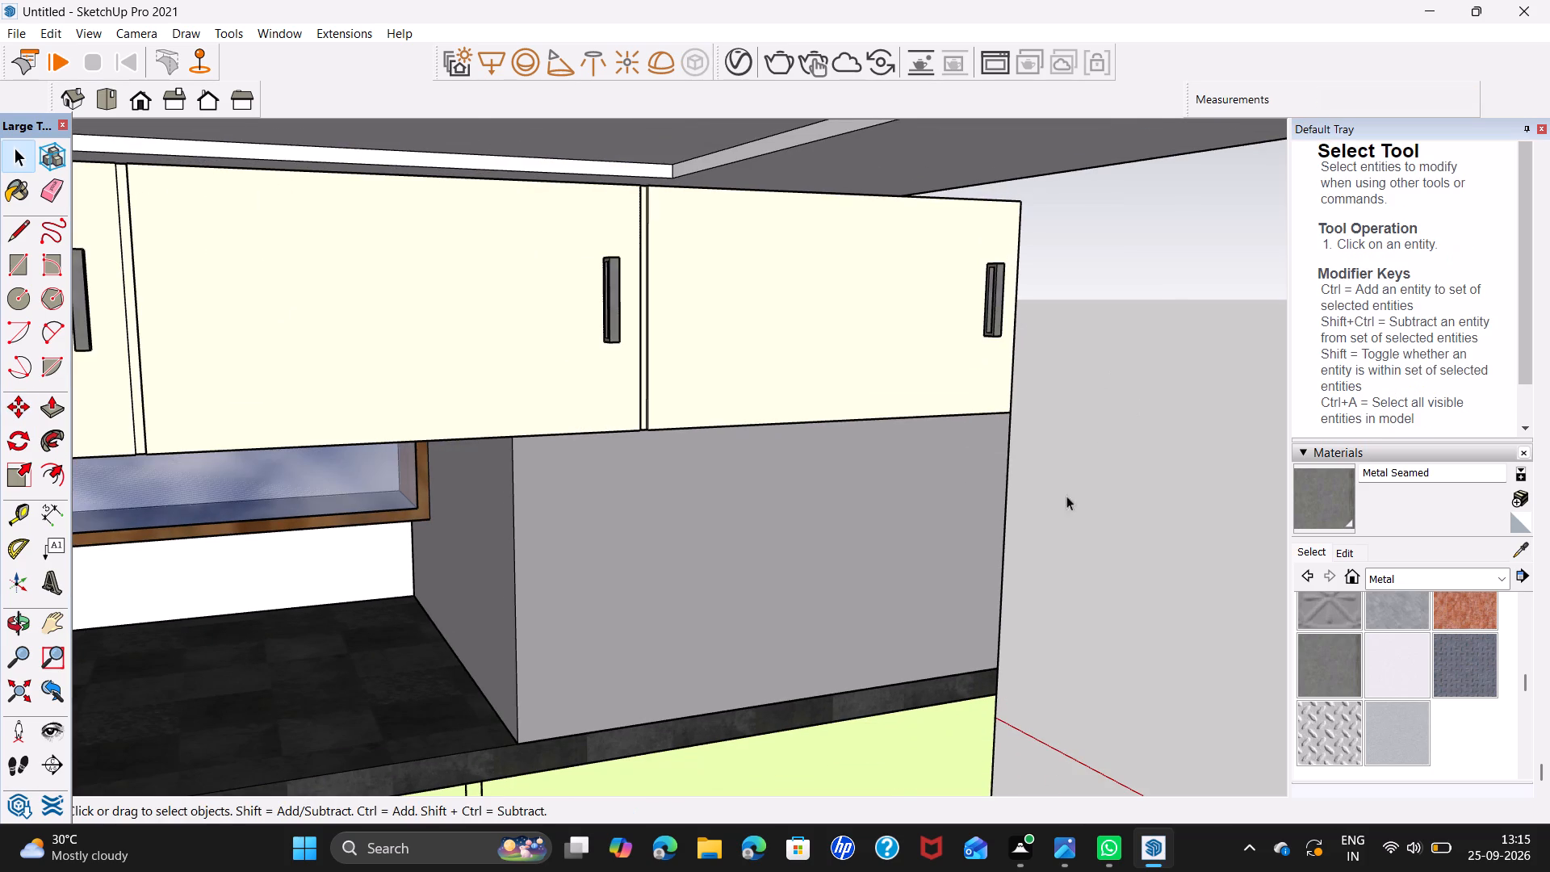
Examine the base cabinet doors and drawer fronts beneath the upper run that carries the new handles.
scroll(744, 602, down, 7)
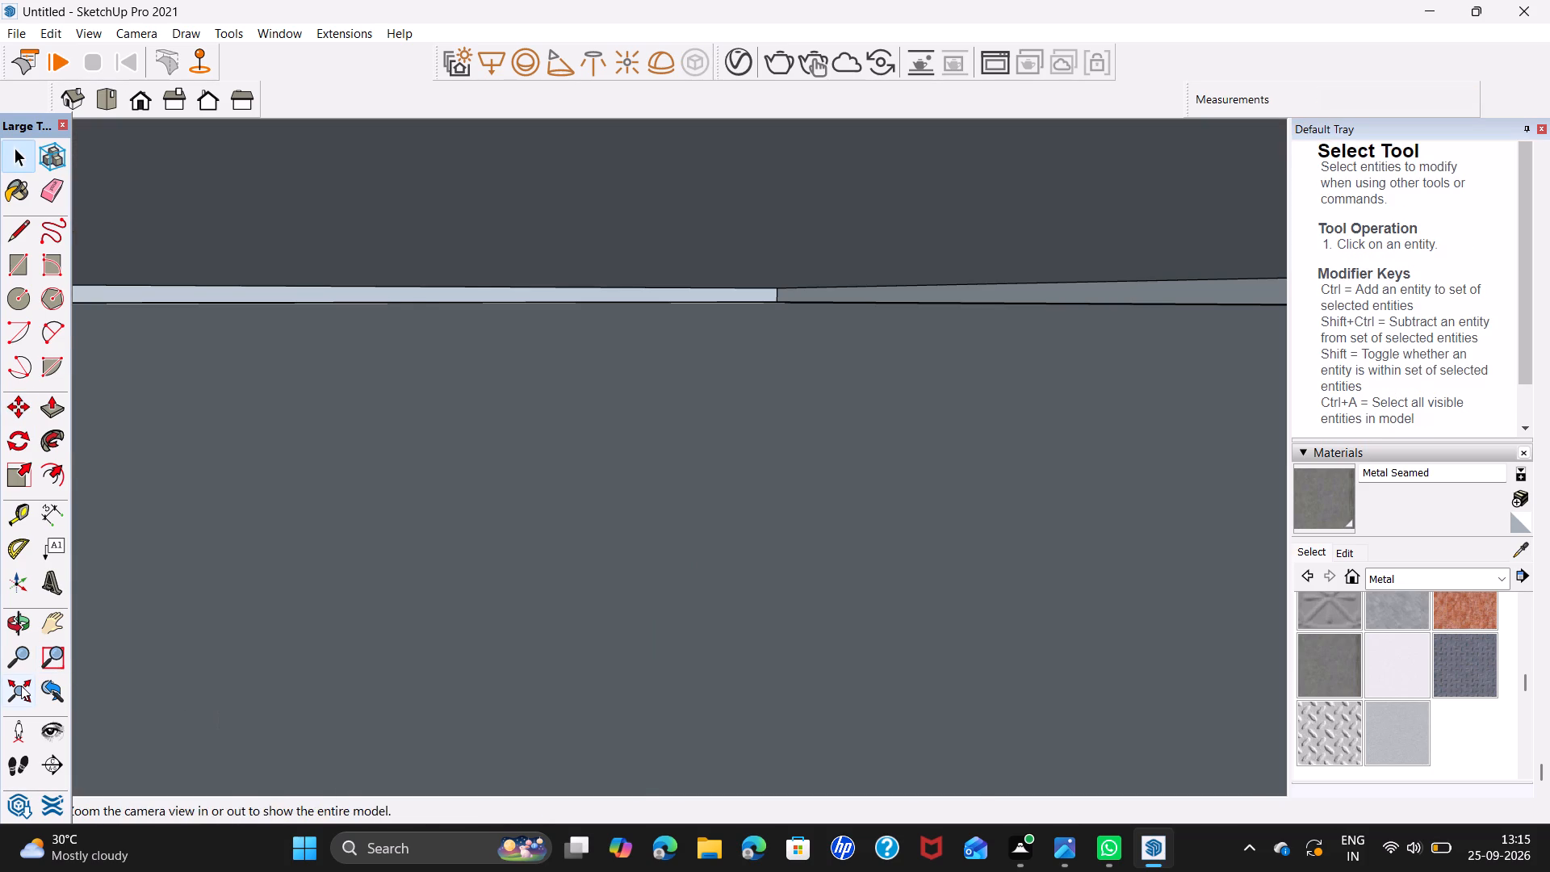
click(21, 685)
middle_drag(962, 509, 250, 432)
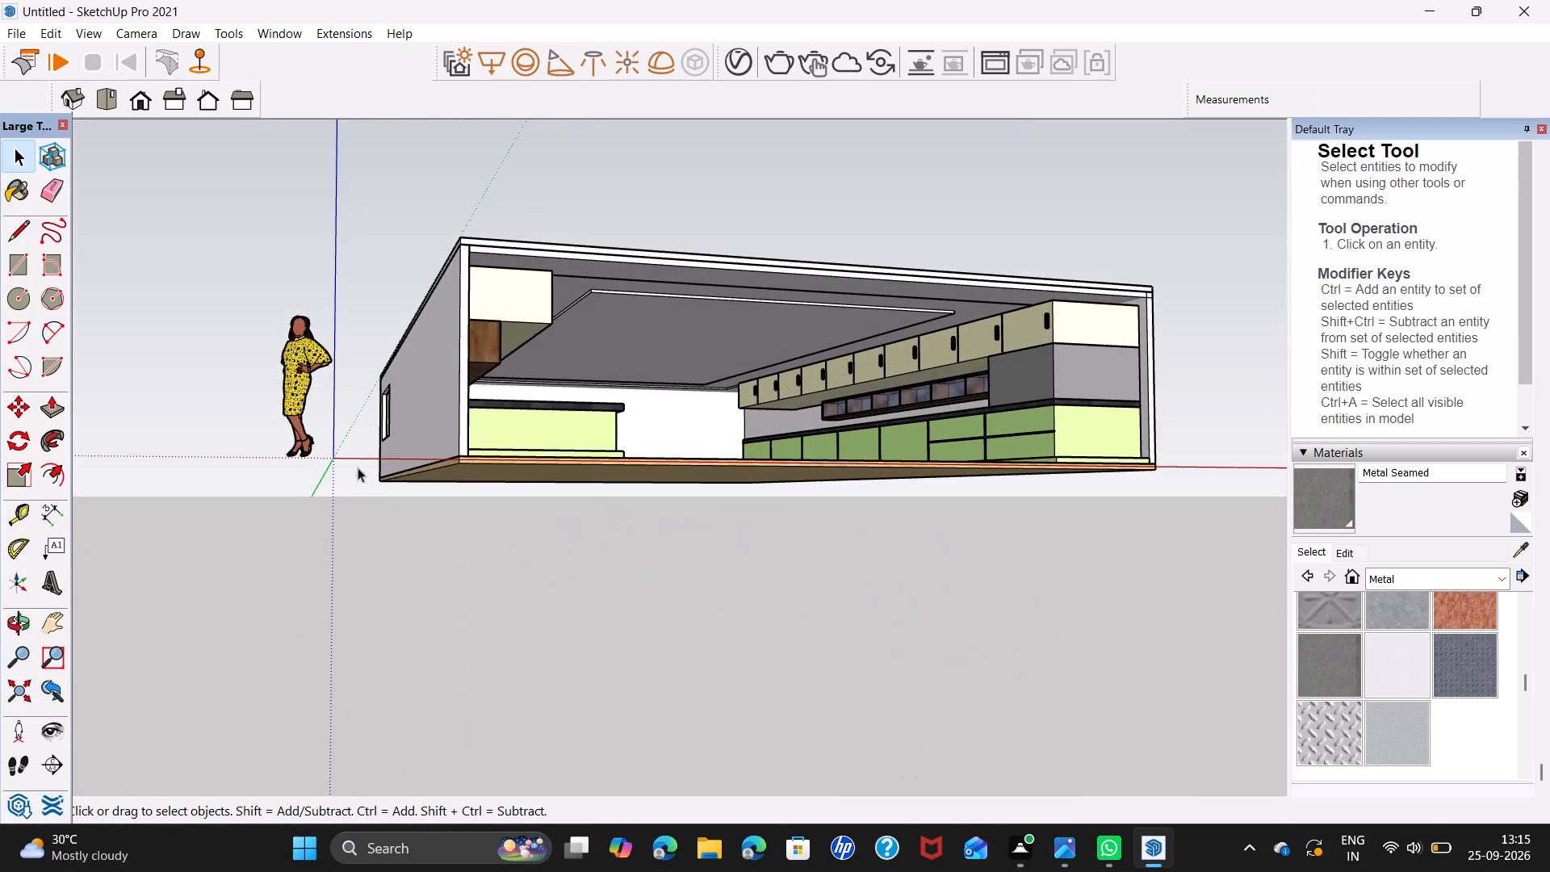
scroll(769, 433, up, 5)
middle_drag(799, 457, 949, 515)
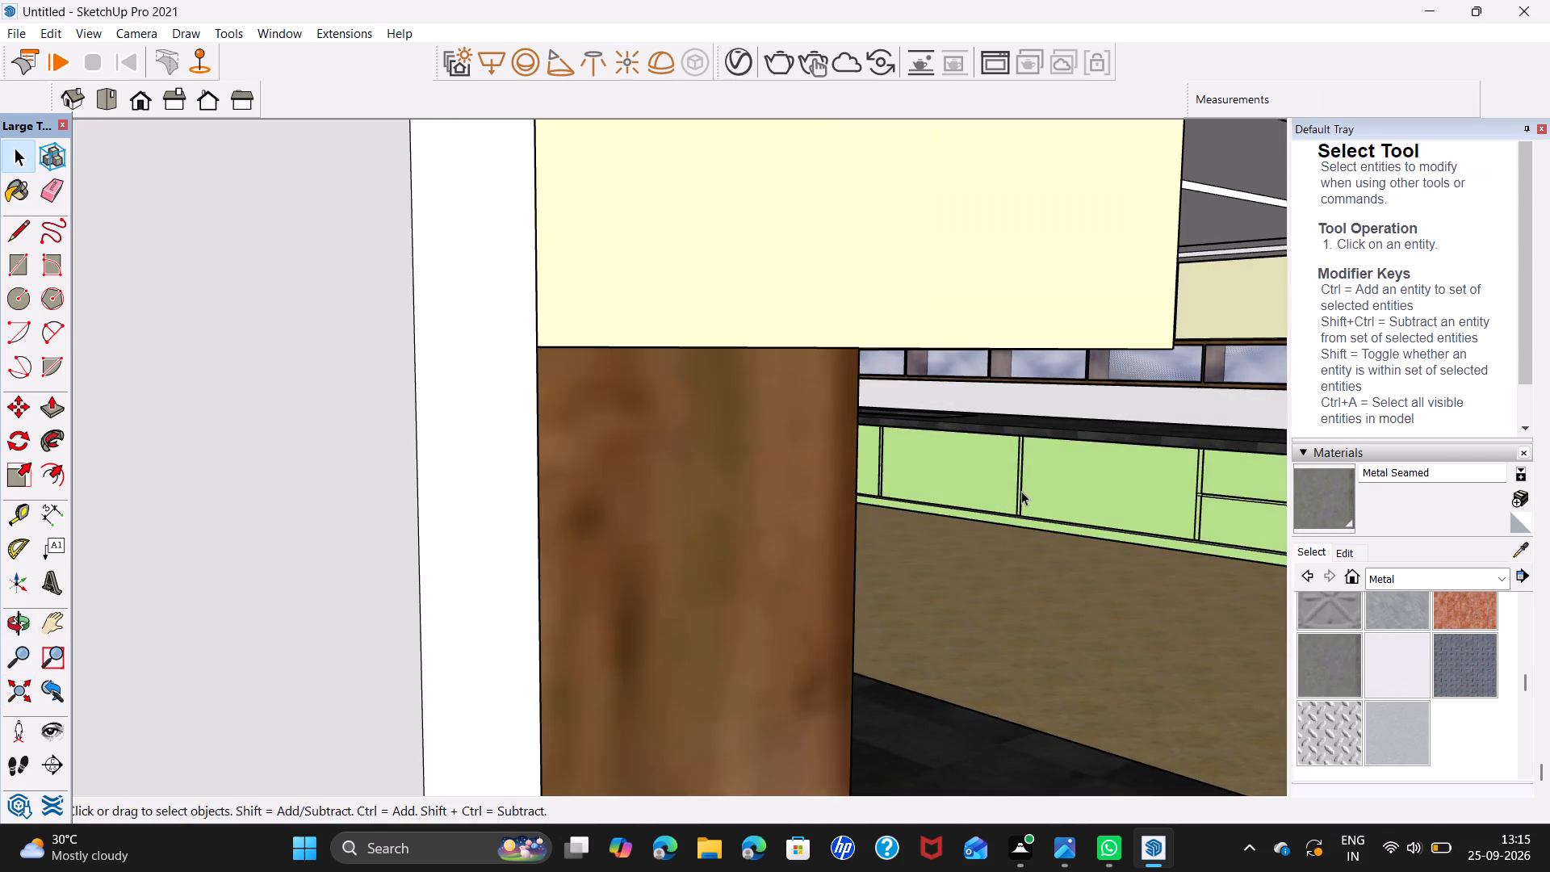
middle_drag(1021, 491, 933, 476)
shift+middle_drag(980, 500, 740, 374)
scroll(944, 388, up, 4)
middle_drag(938, 399, 1031, 446)
shift+middle_drag(1037, 440, 1116, 447)
scroll(1091, 407, up, 9)
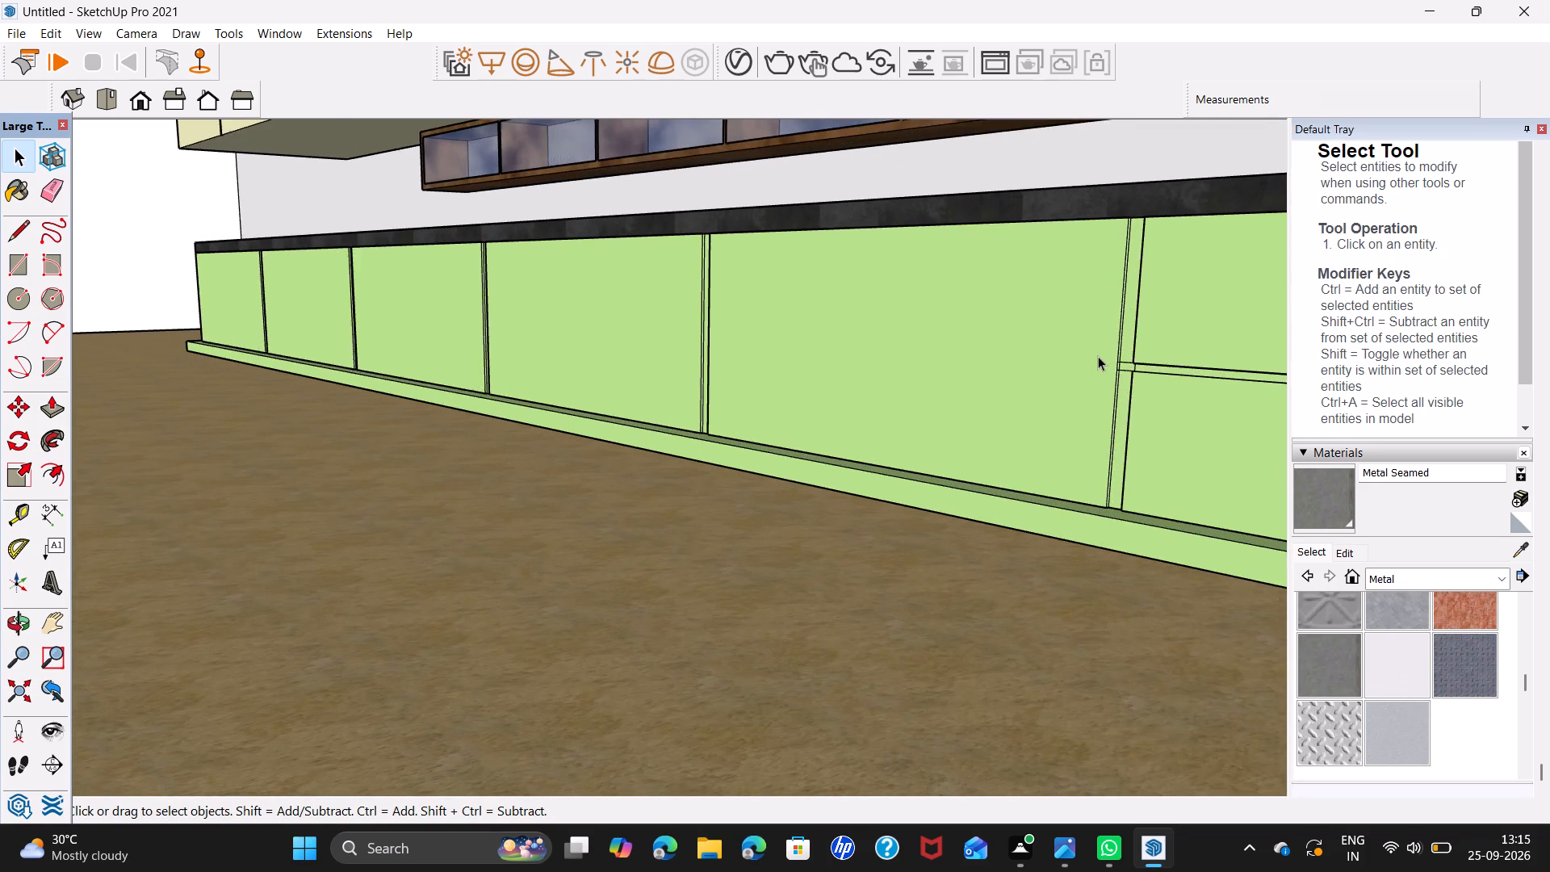
scroll(1098, 356, up, 2)
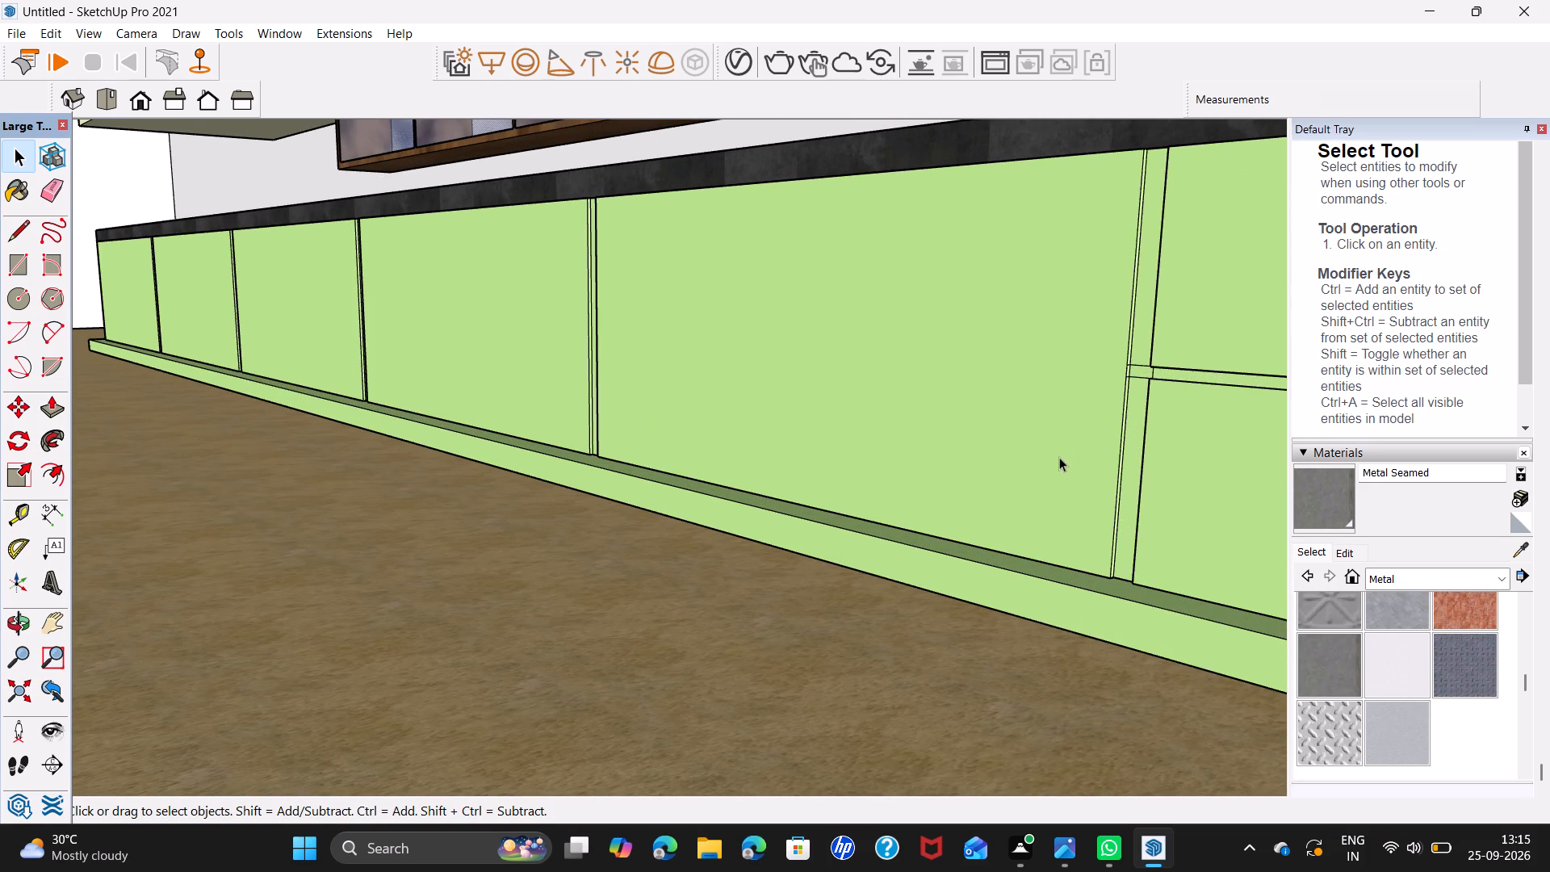
Draw an upright rectangle about 9" by 1" on the base cabinet door, near its edge beside the drawer unit.
key(r)
click(1105, 287)
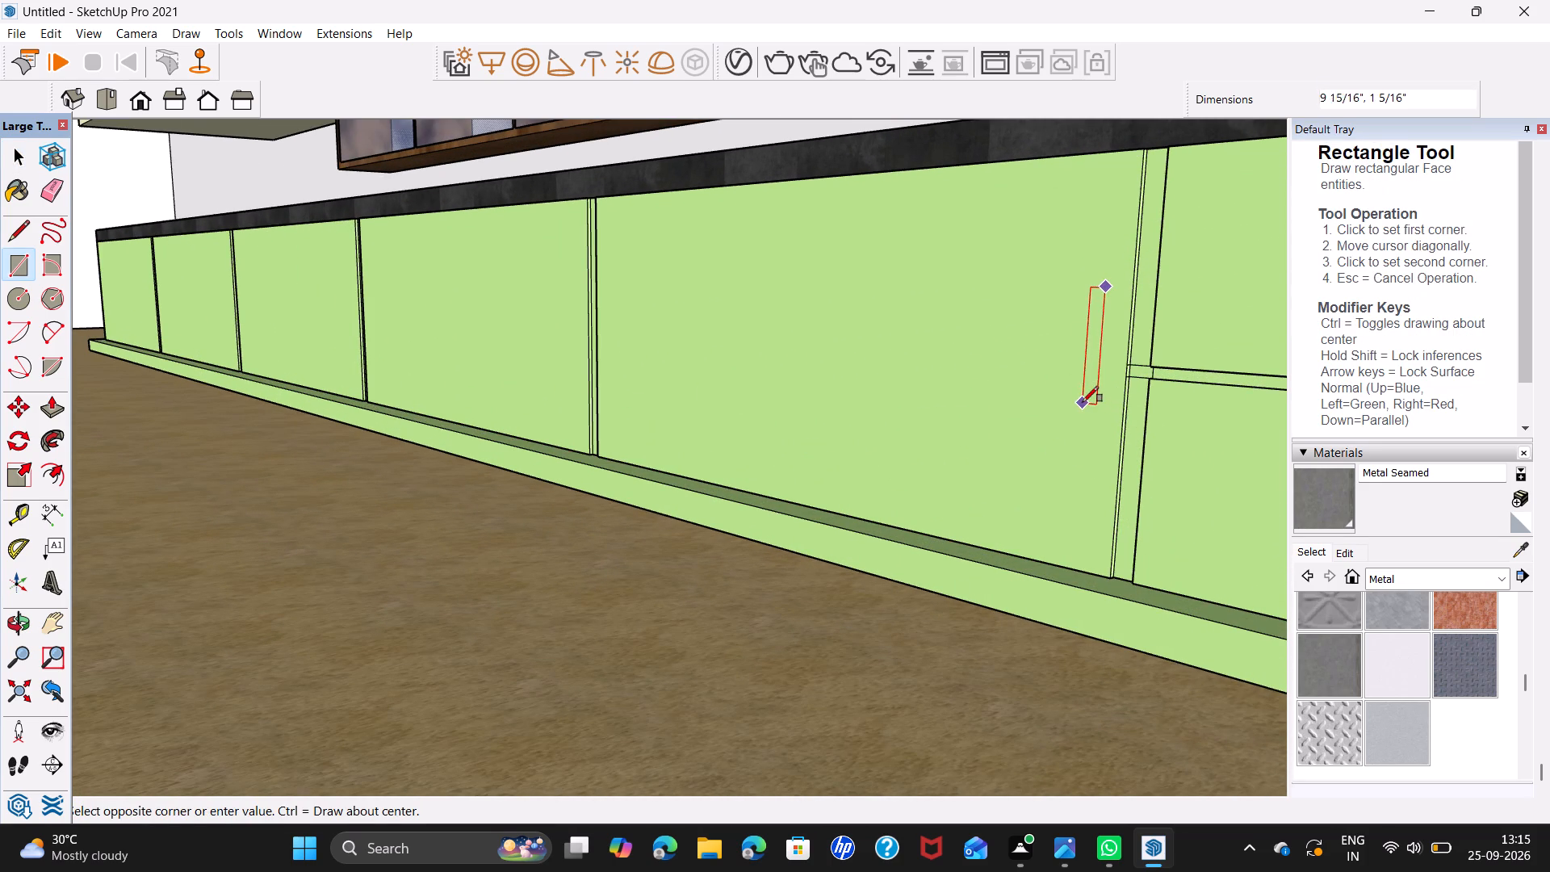
scroll(1088, 396, up, 7)
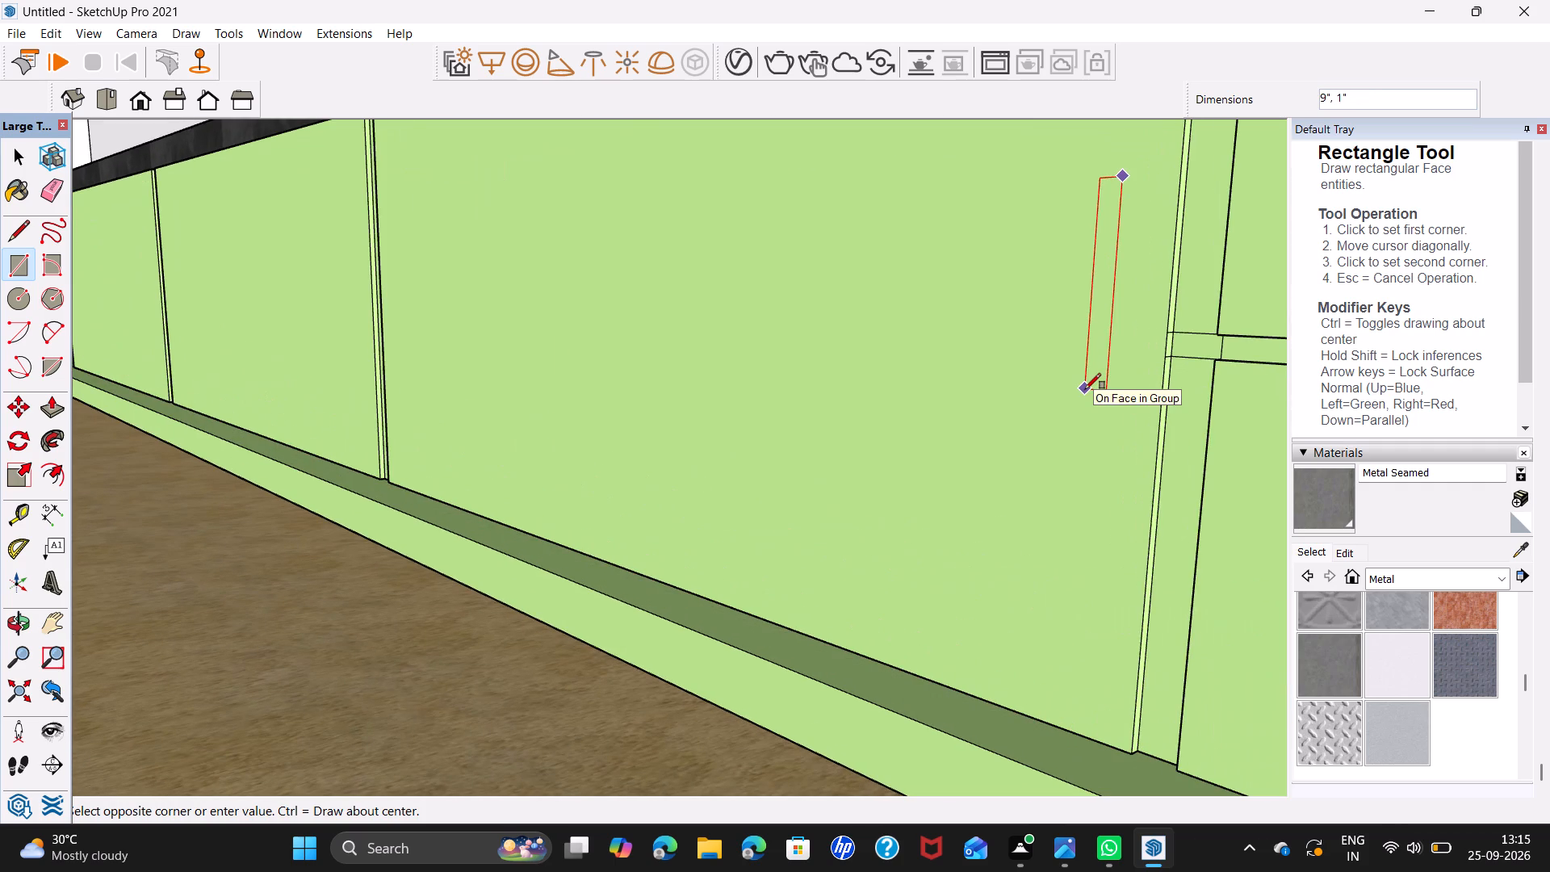
click(1087, 389)
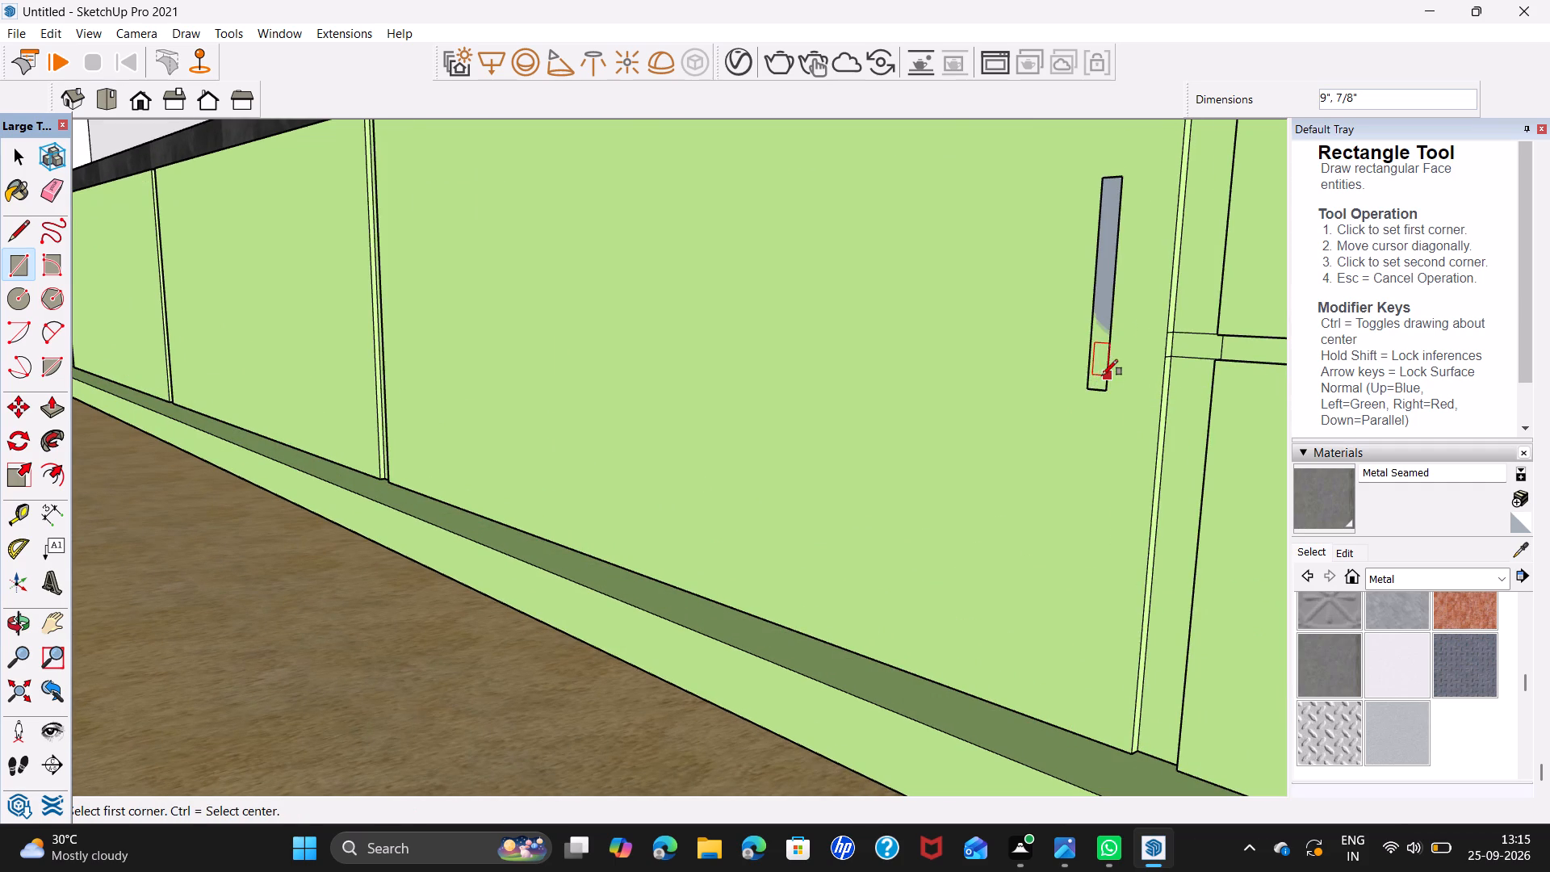
Extrude the handle rectangle 2" out from the base cabinet door.
key(p)
click(1104, 362)
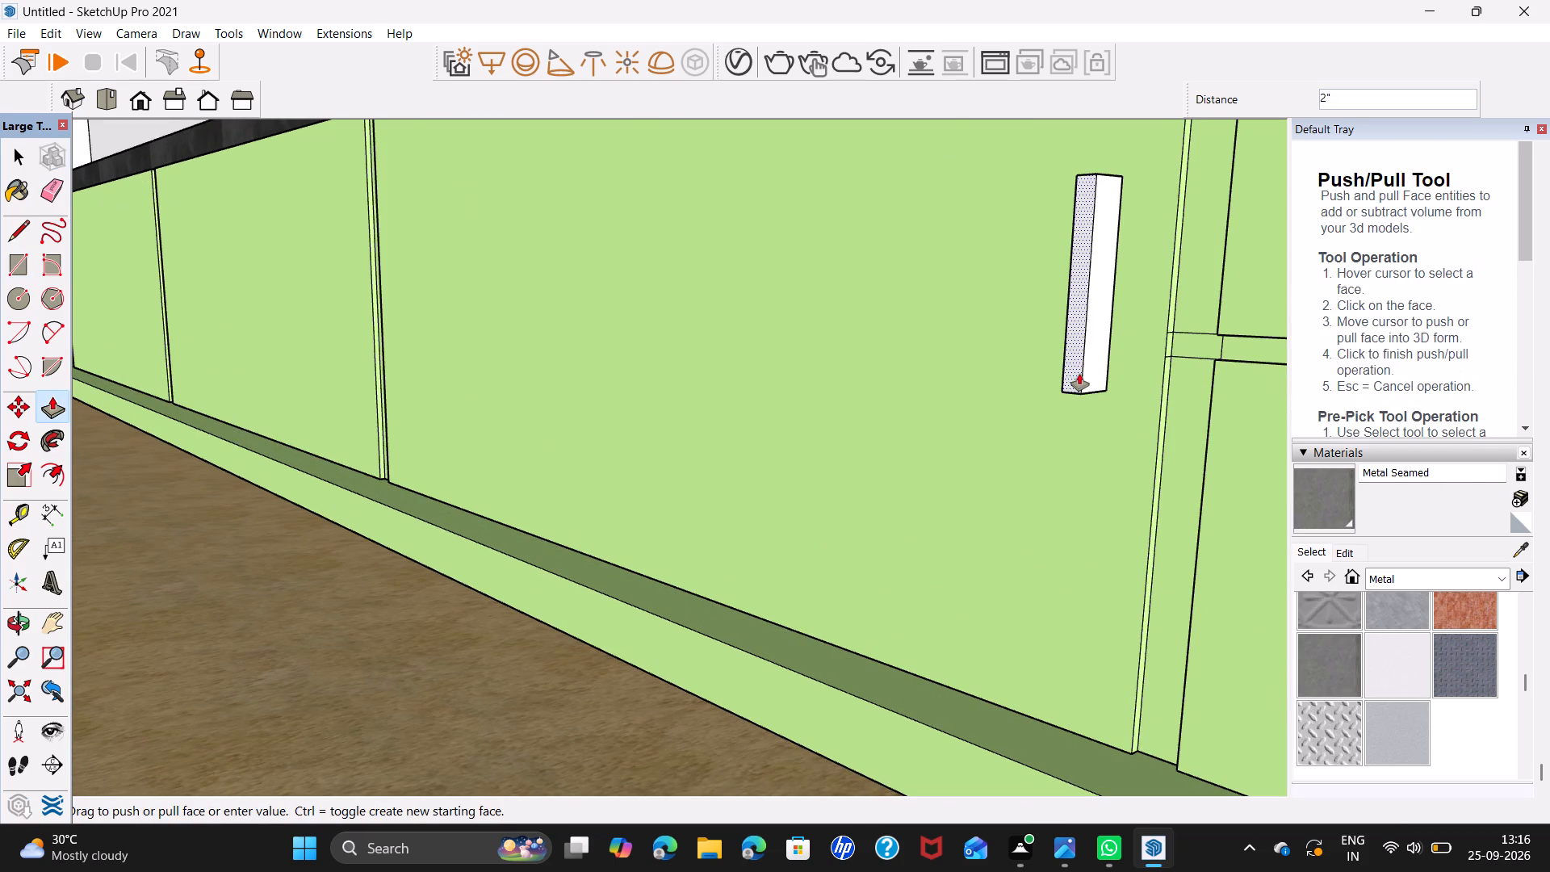
key(2)
key(Return)
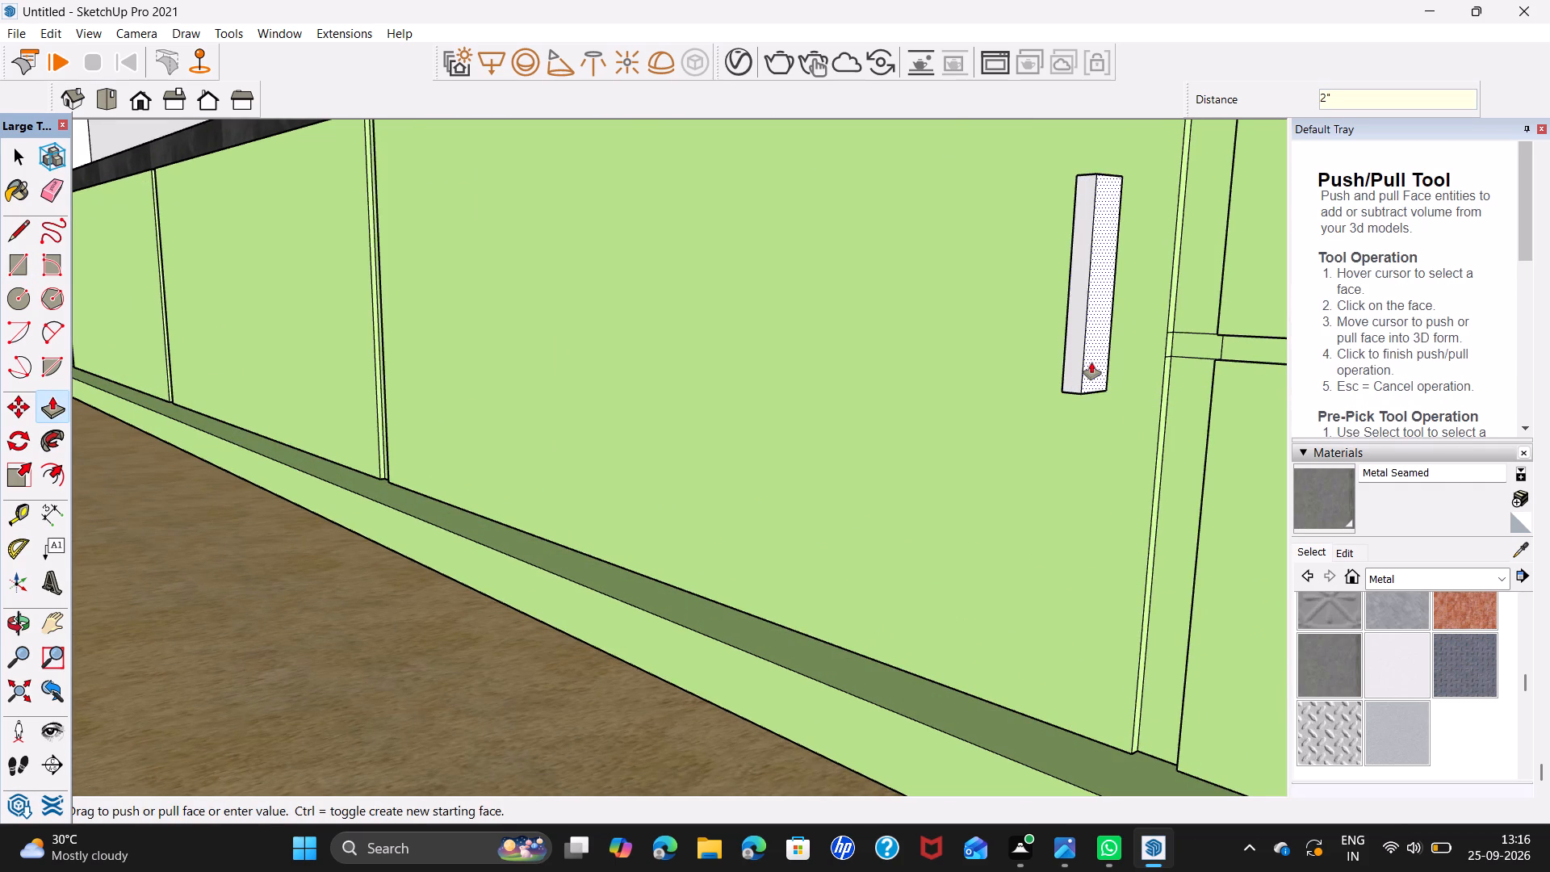
scroll(1091, 363, up, 2)
key(space)
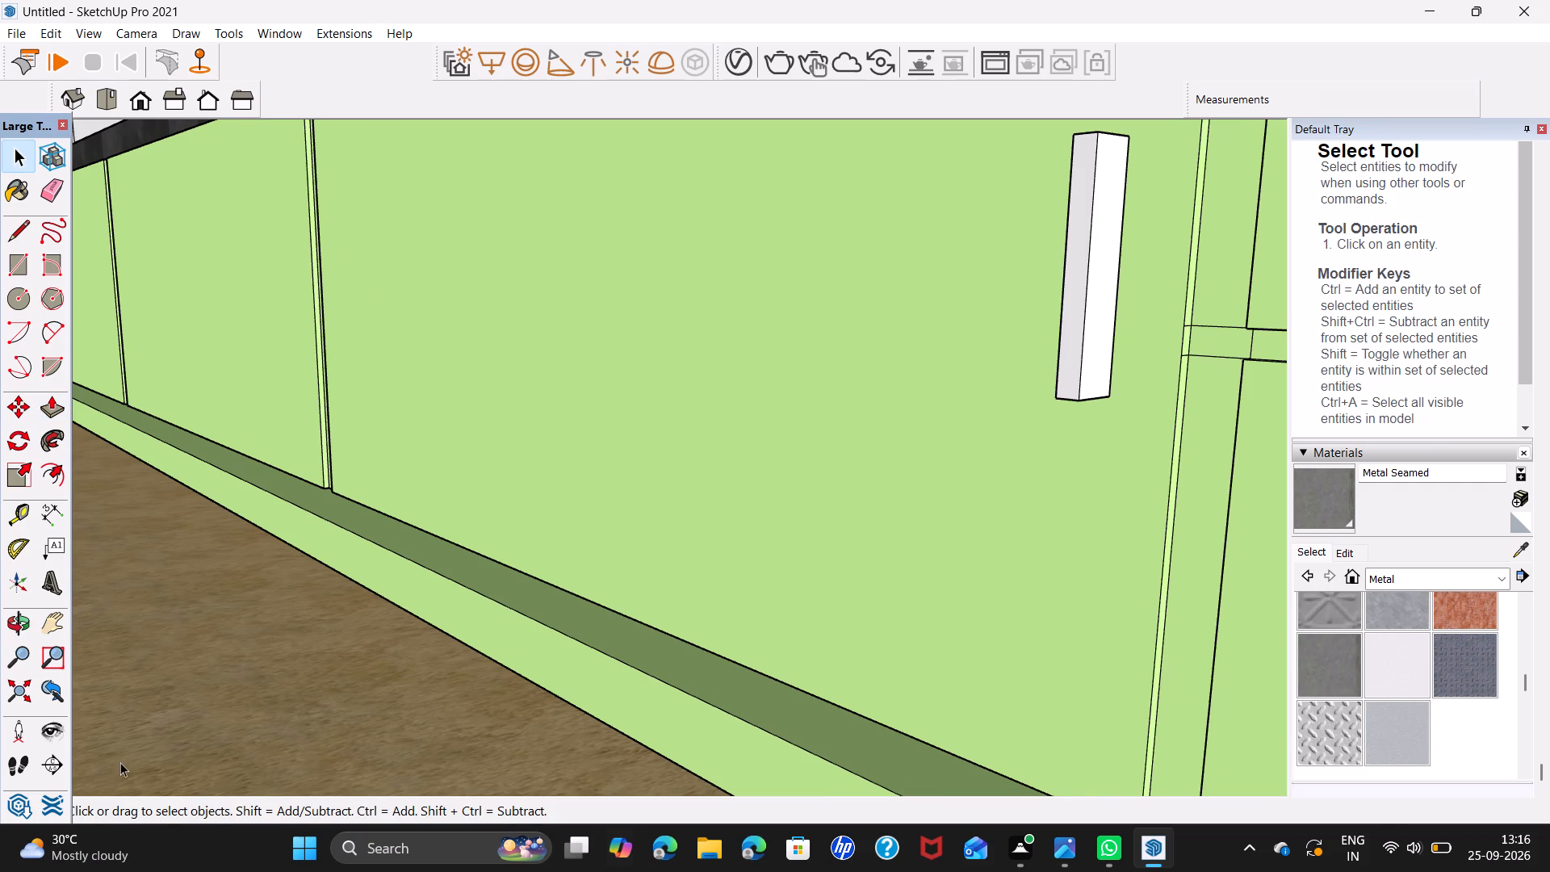
Offset the outline of the handle block's long side face inward by about 5/8".
click(65, 483)
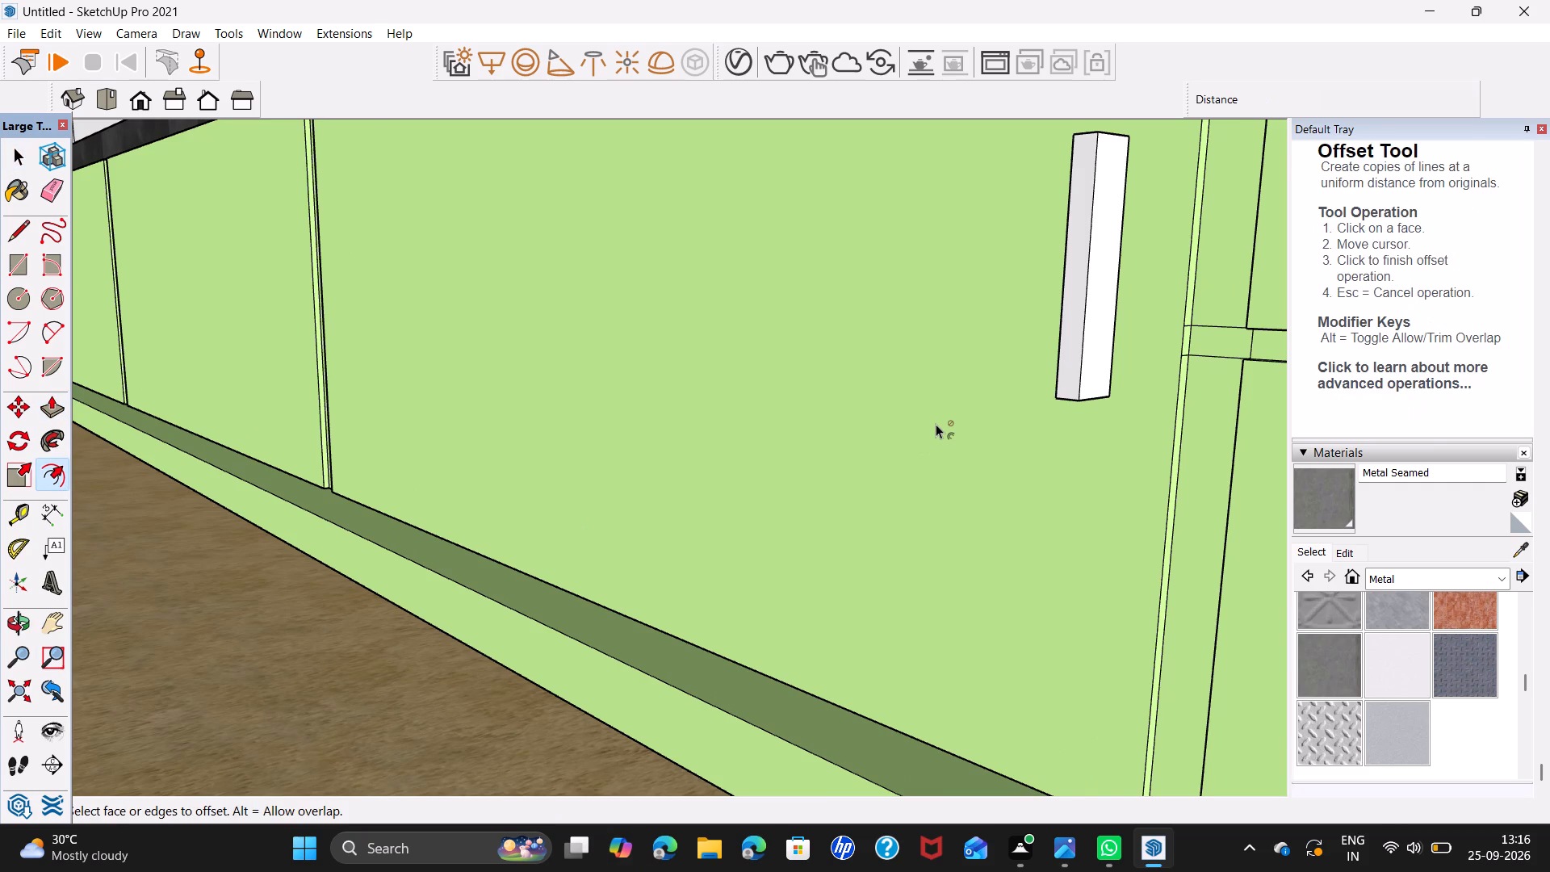
click(1086, 346)
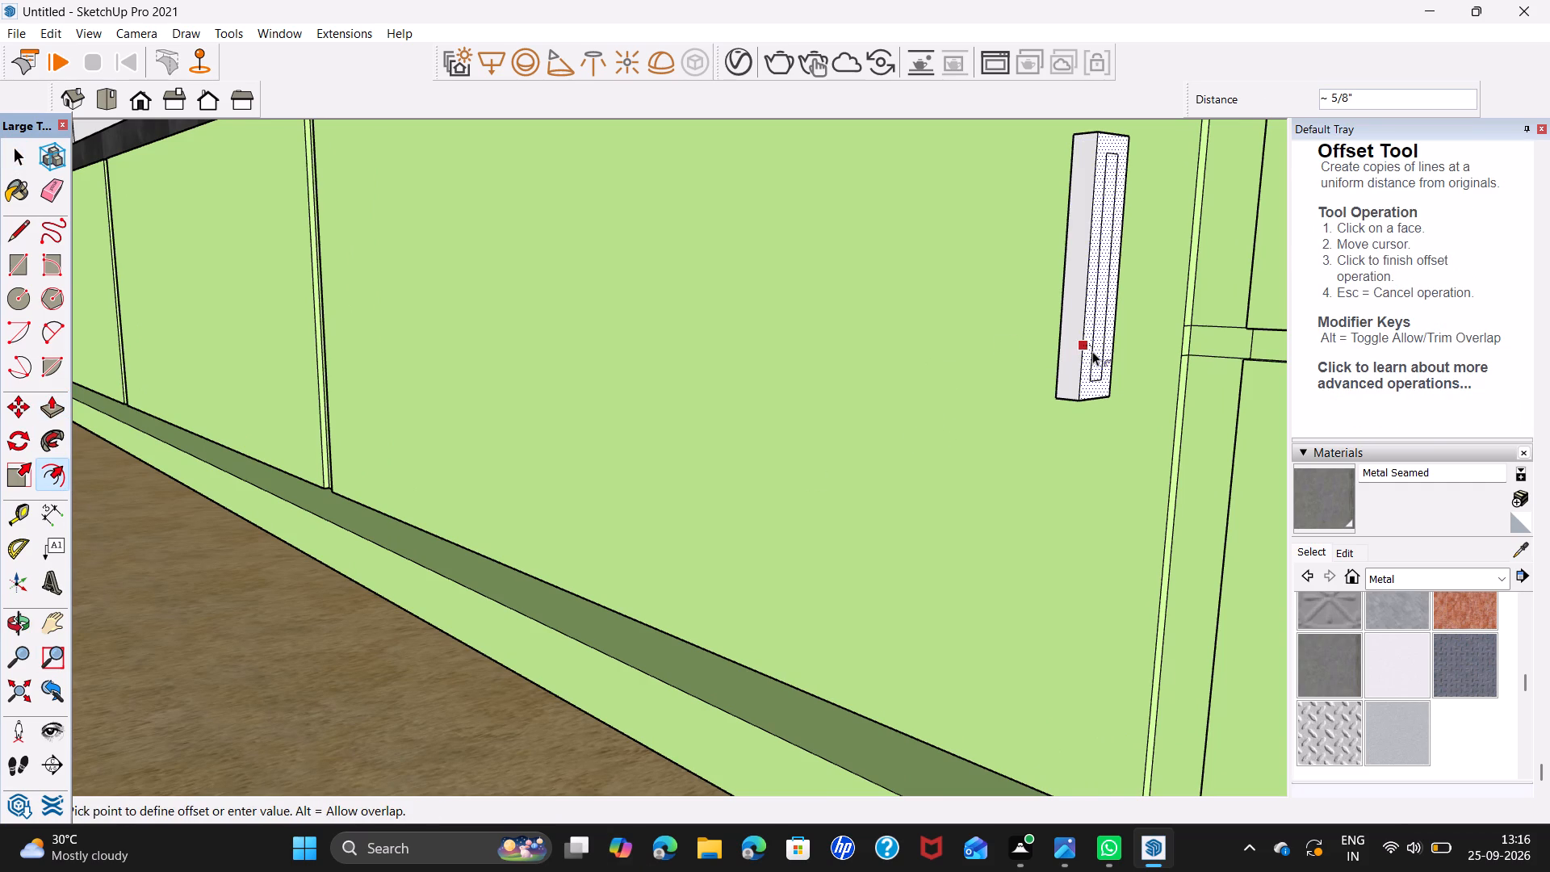
click(1092, 346)
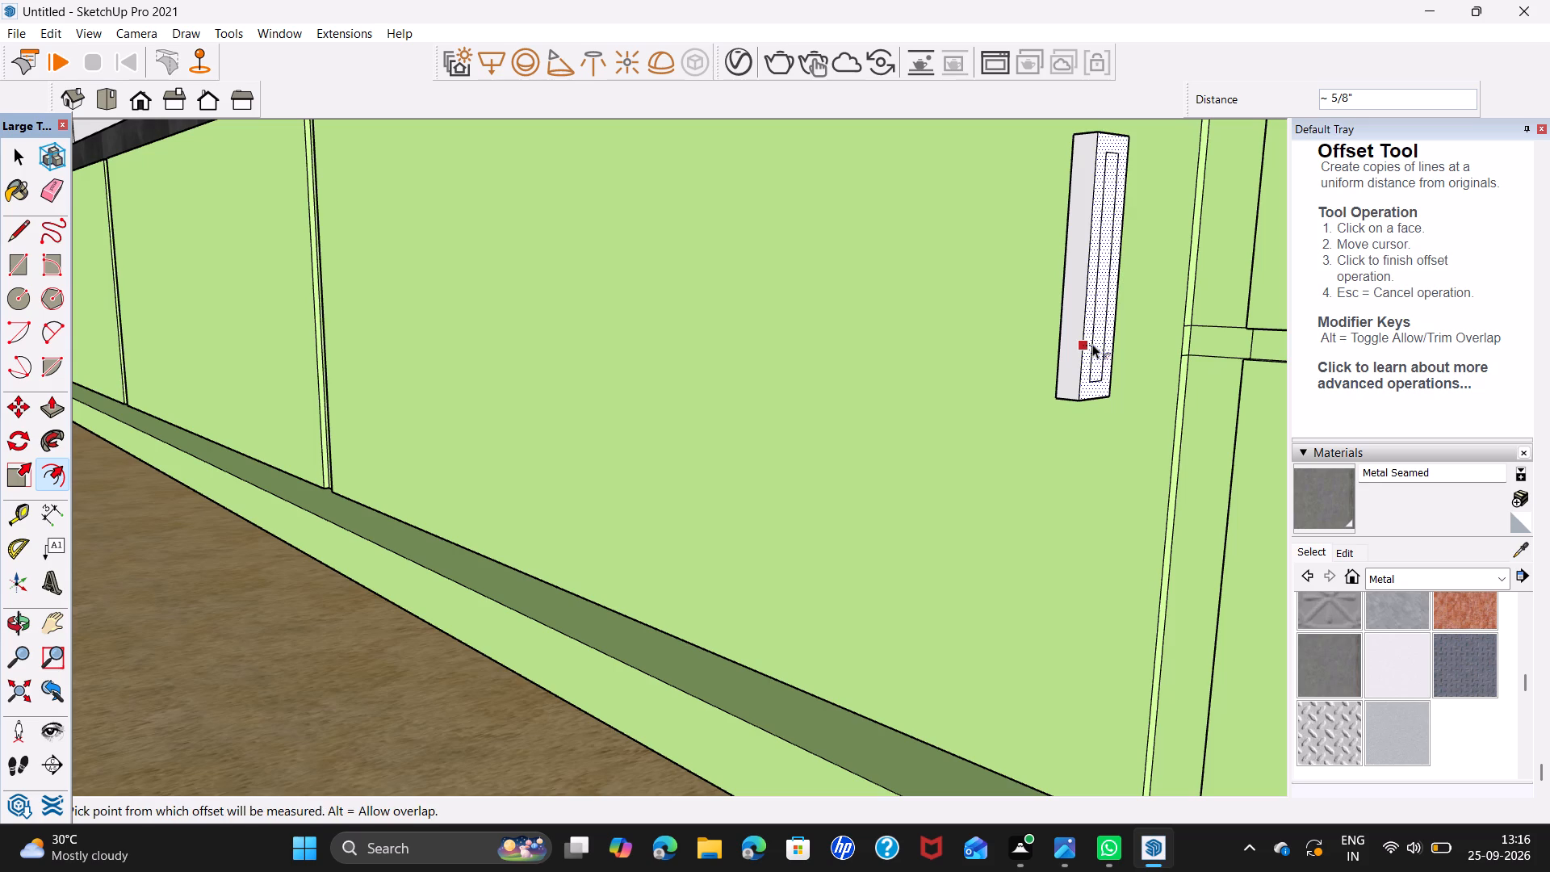
Push the inset face about 1 1/16" into the handle block and bring it back about 3/16" flush with the far side.
key(p)
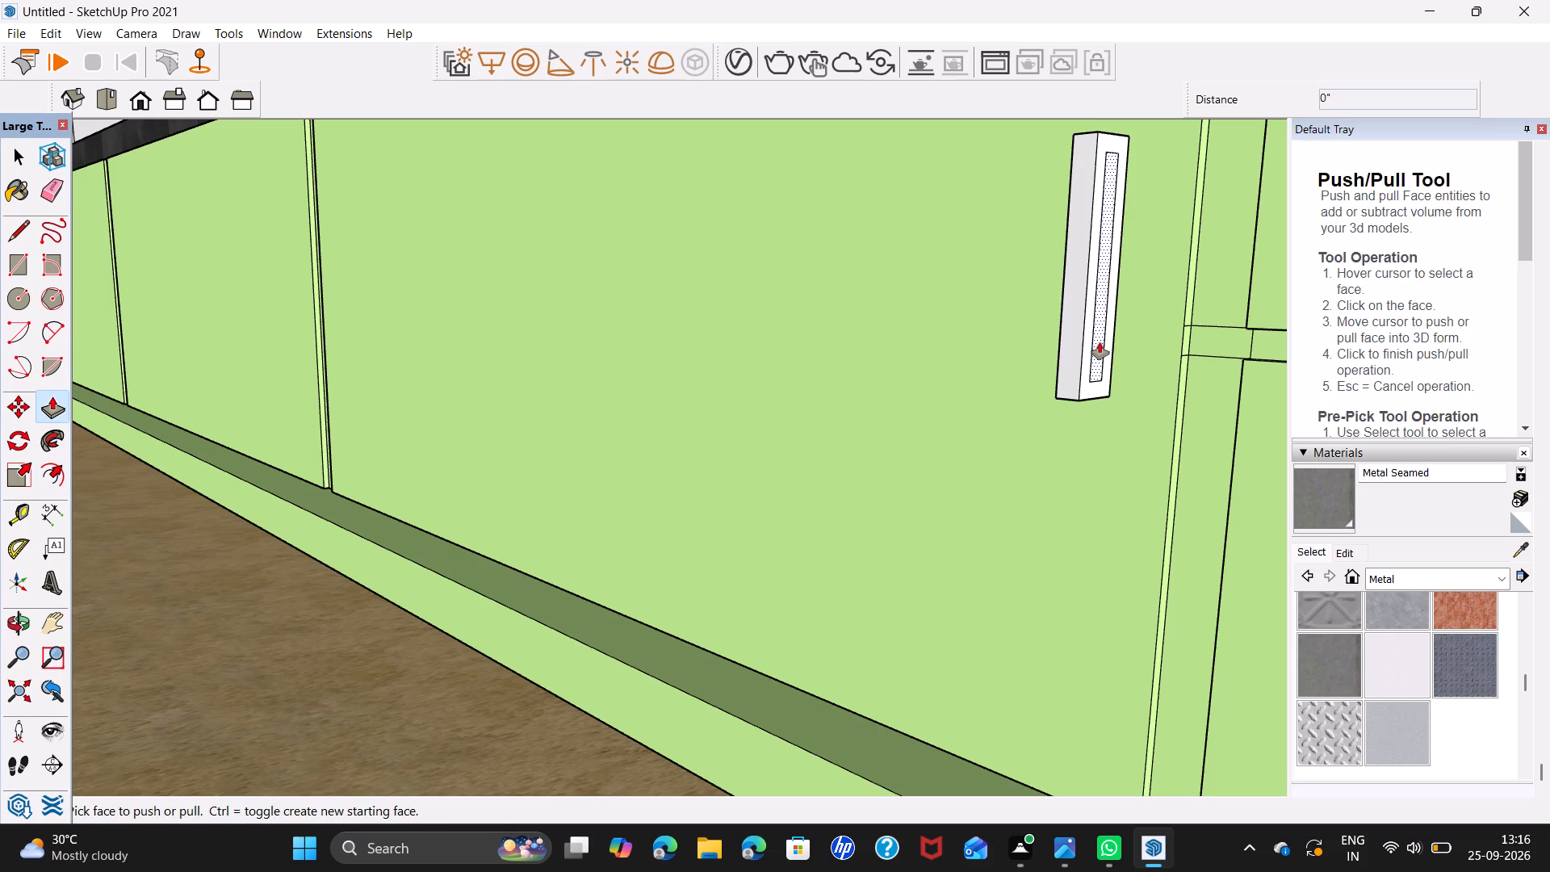
click(1100, 342)
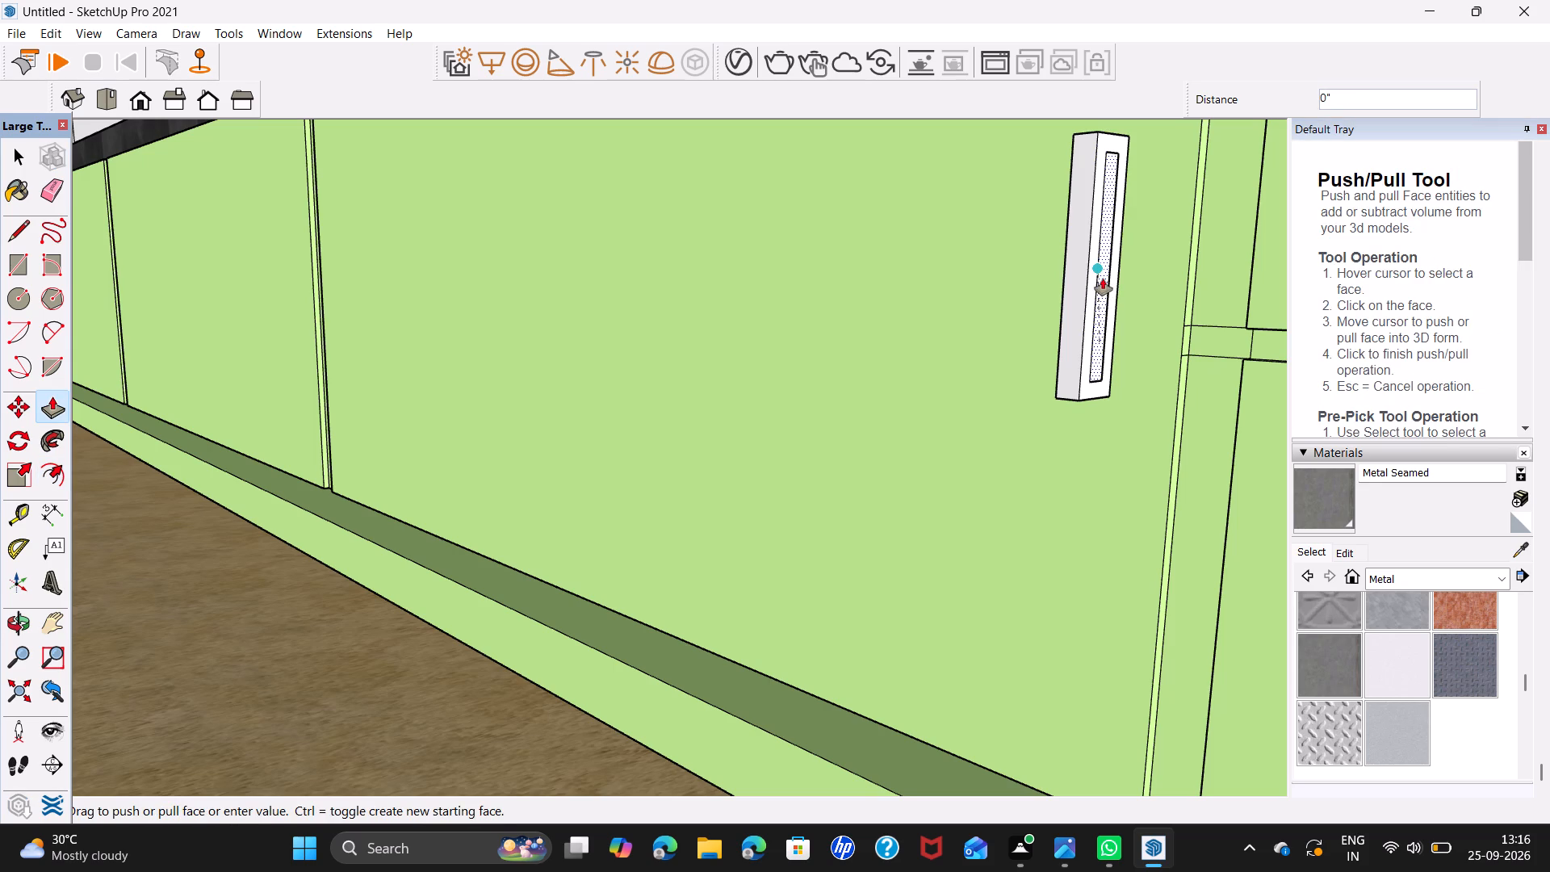
middle_drag(1103, 273, 1070, 270)
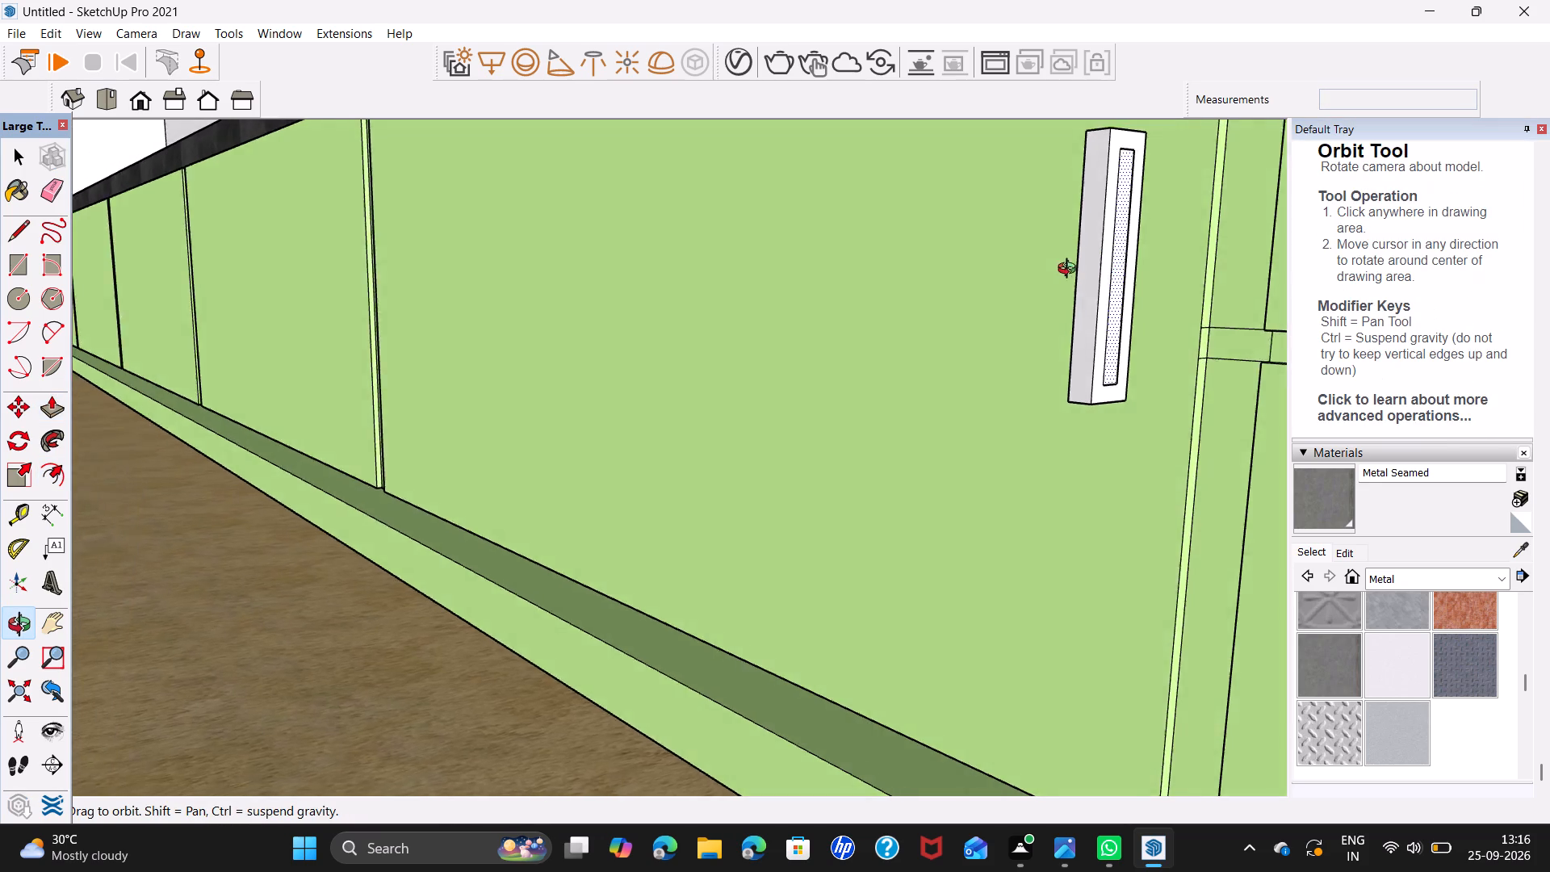
middle_drag(1070, 270, 995, 279)
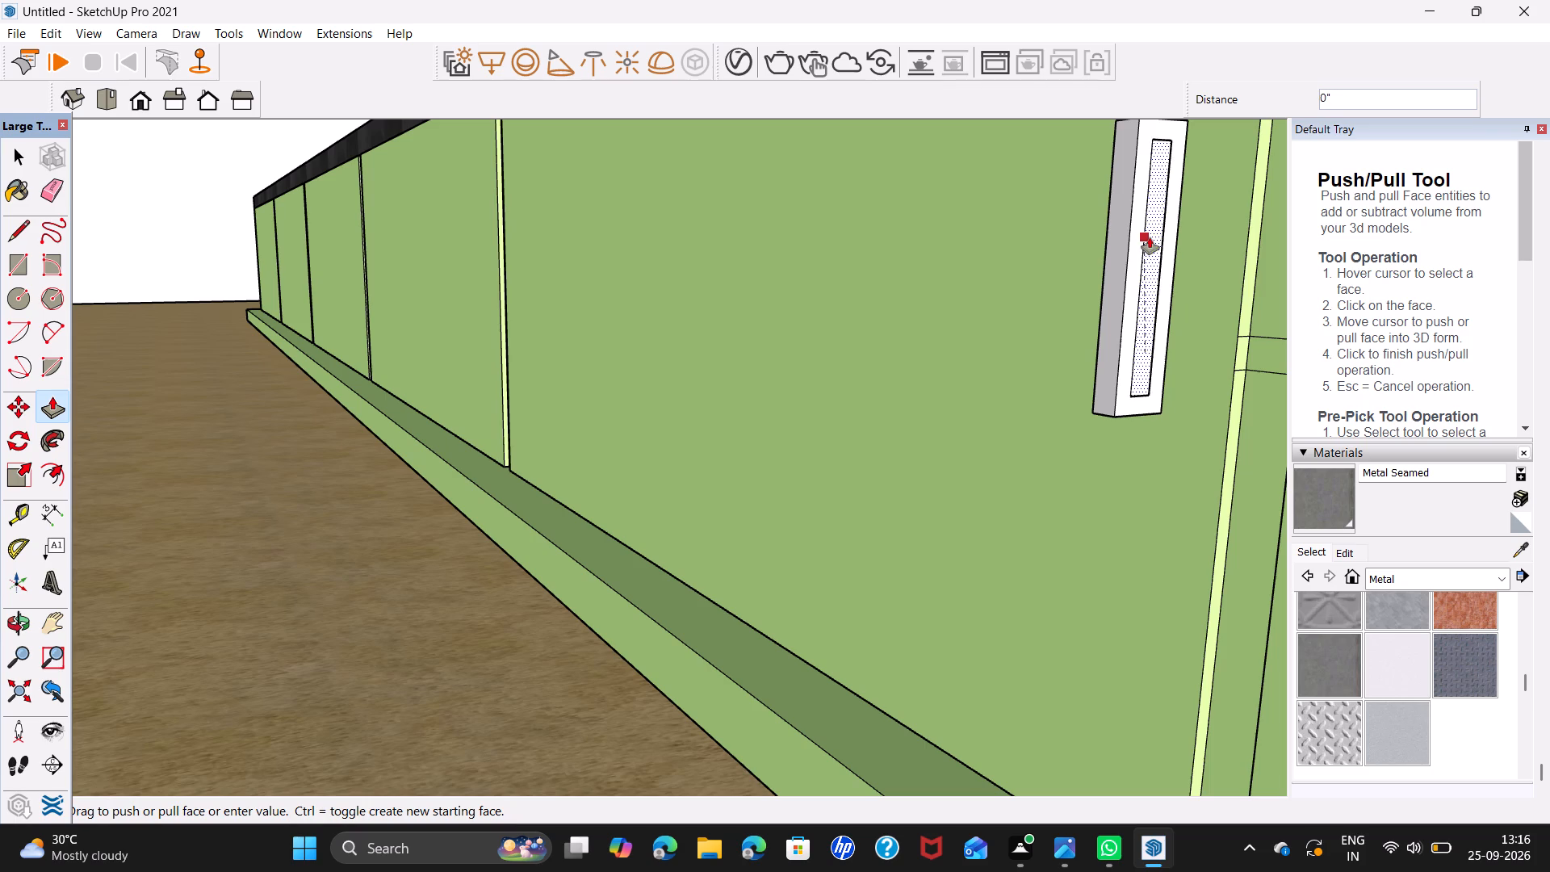
middle_drag(1154, 222, 1047, 231)
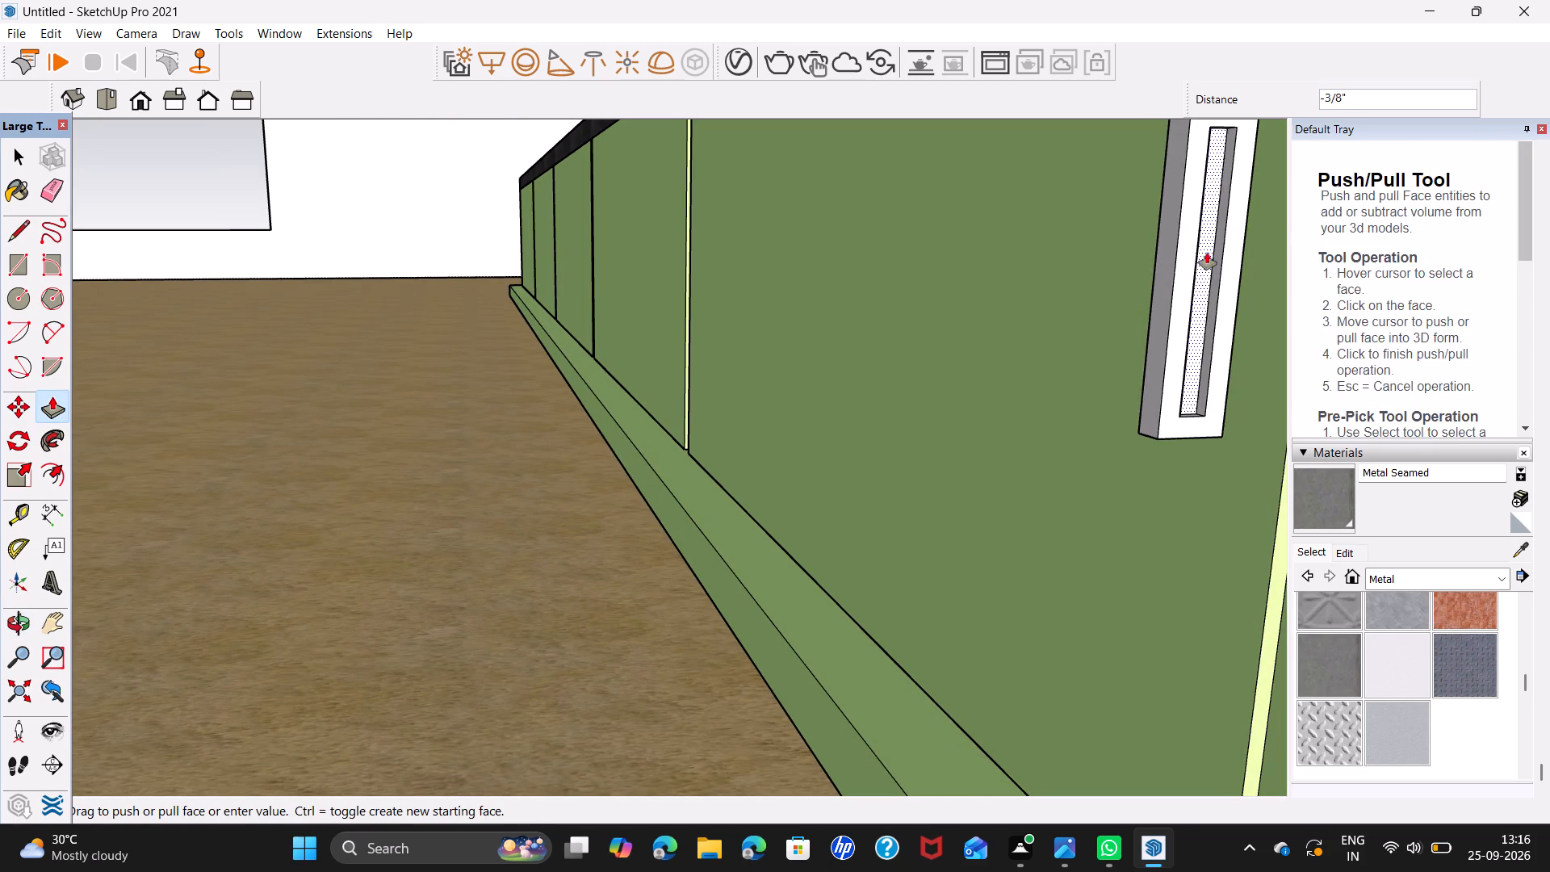
middle_drag(1208, 285, 1177, 283)
shift+middle_drag(1203, 283, 1008, 321)
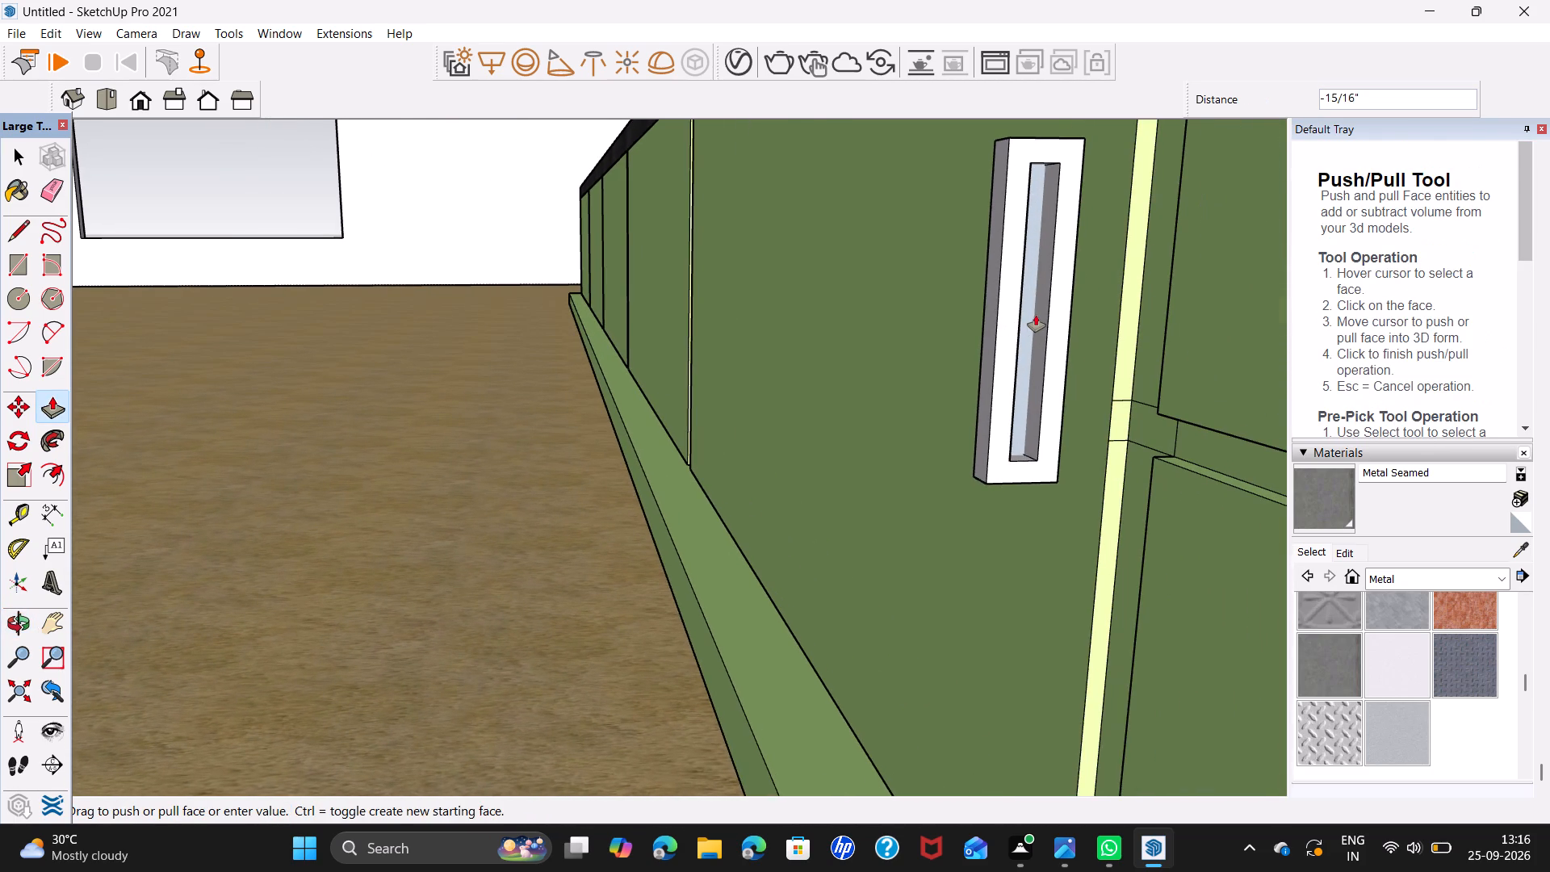
click(1034, 296)
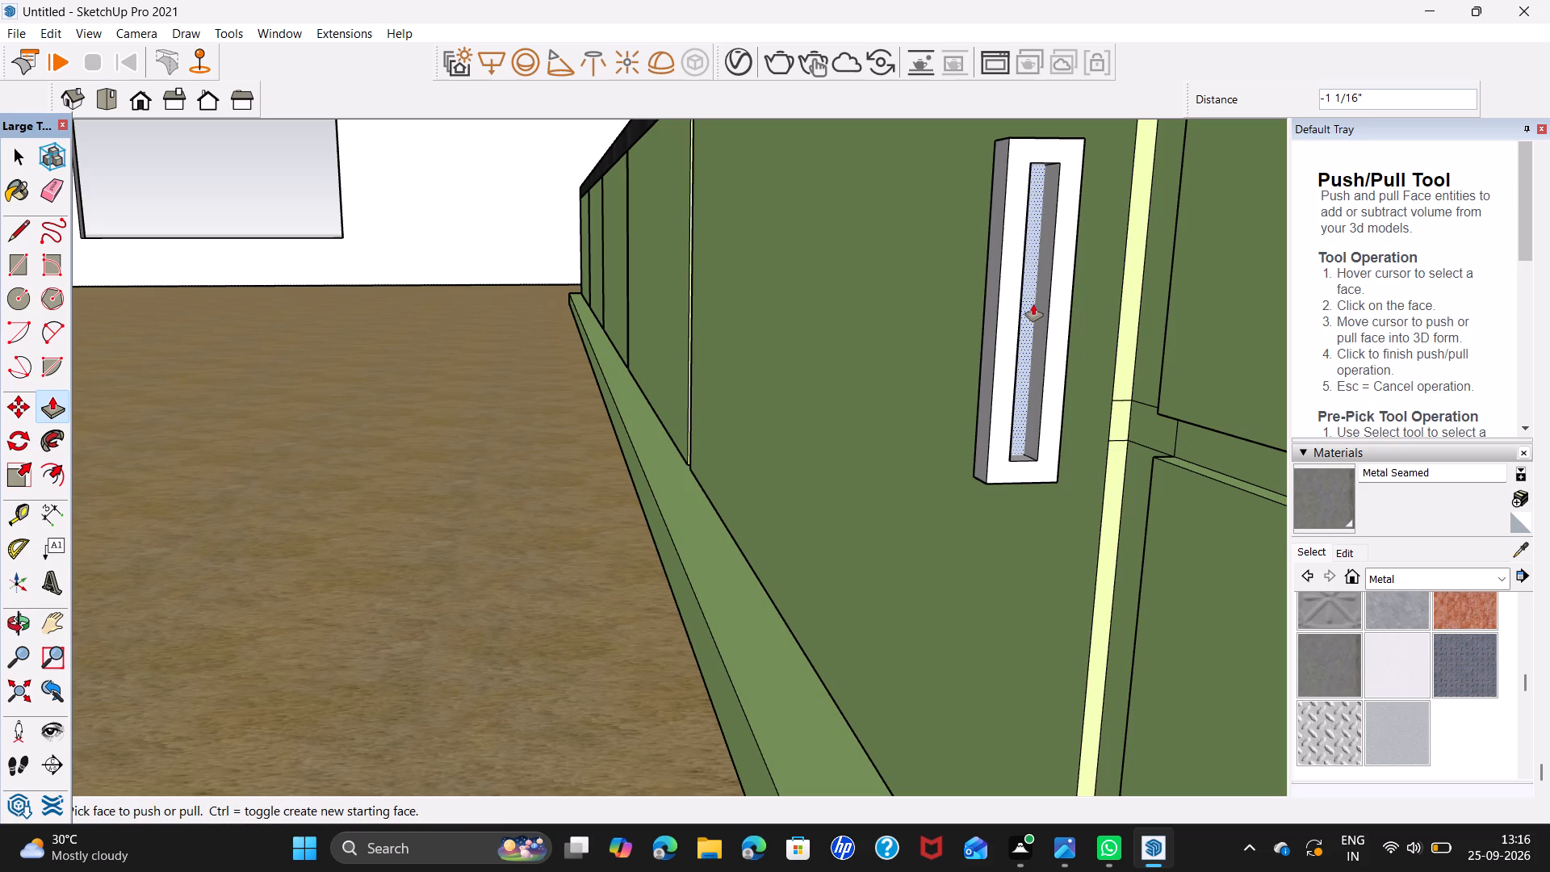
middle_drag(1033, 323, 991, 307)
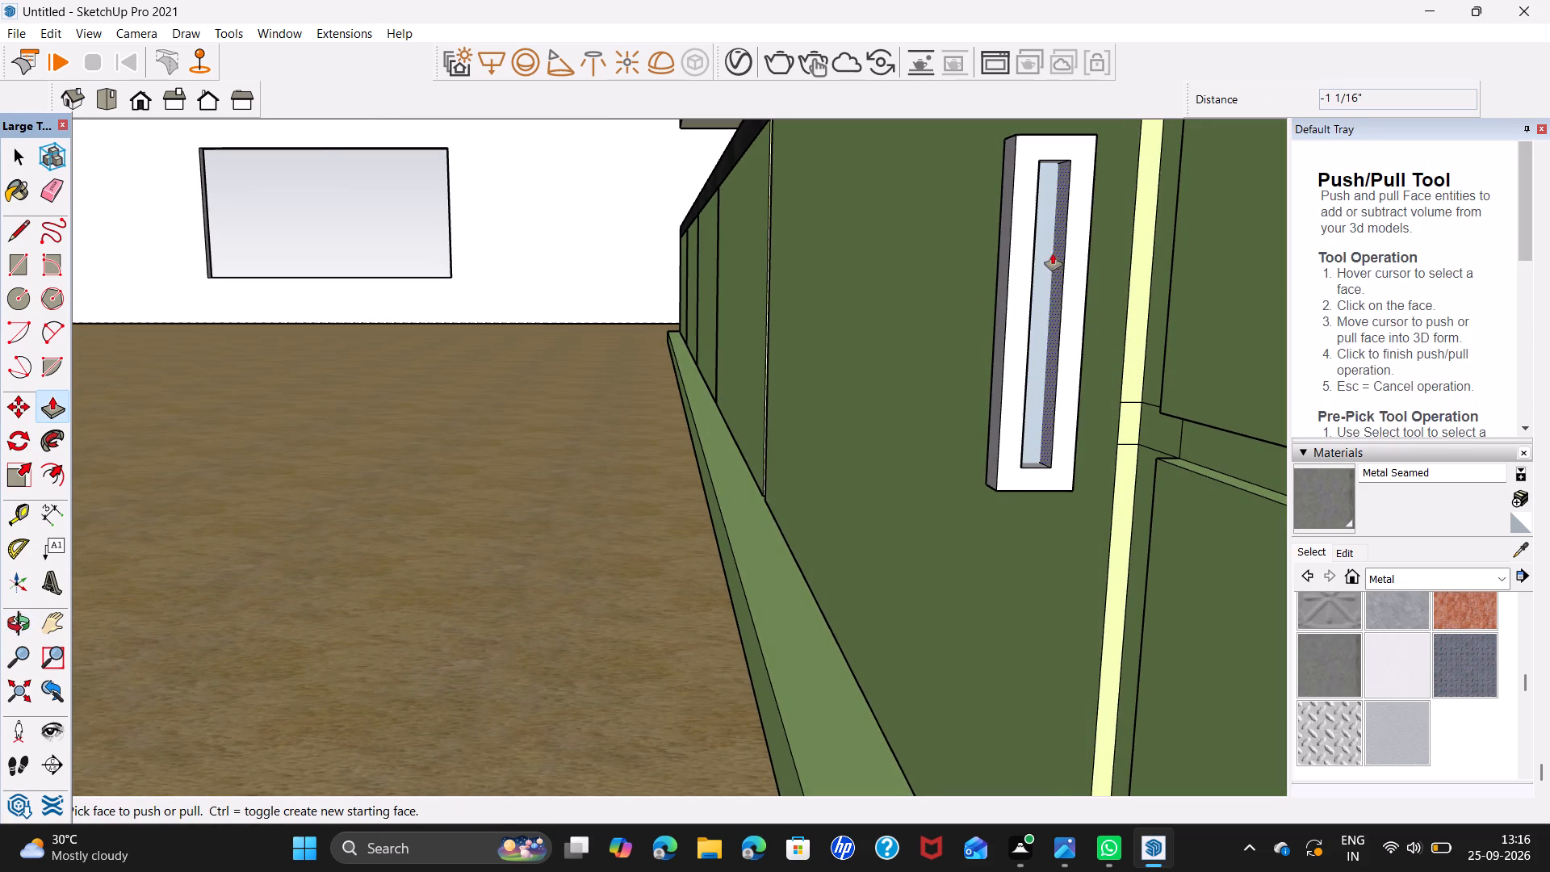
click(1047, 285)
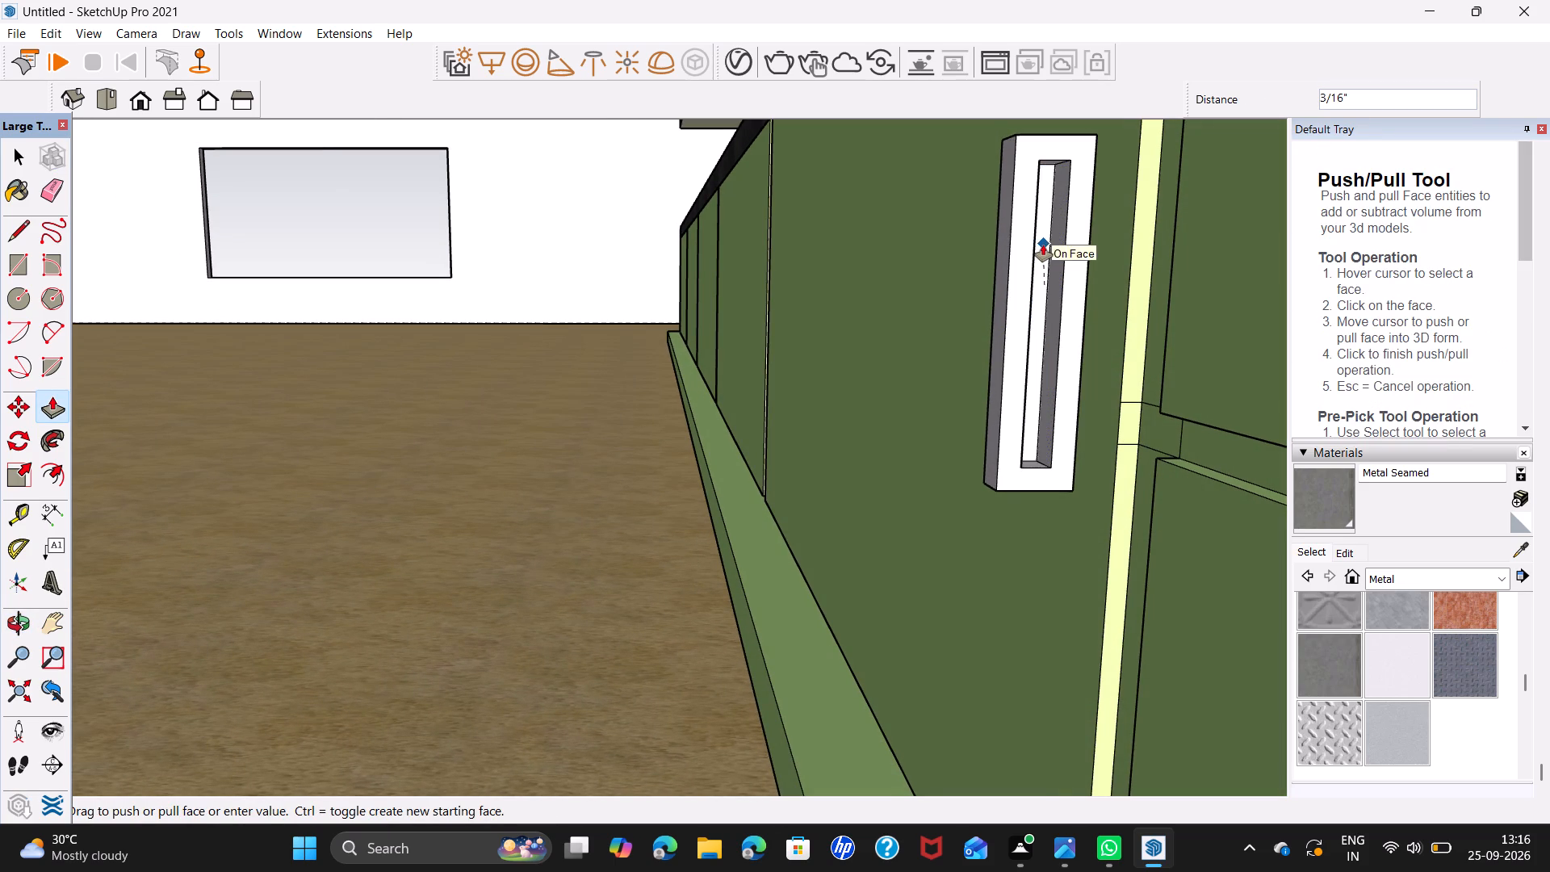
click(1043, 245)
Delete the leftover inset face on the handle's opposite side to open the slot all the way through.
middle_drag(1013, 393, 1291, 431)
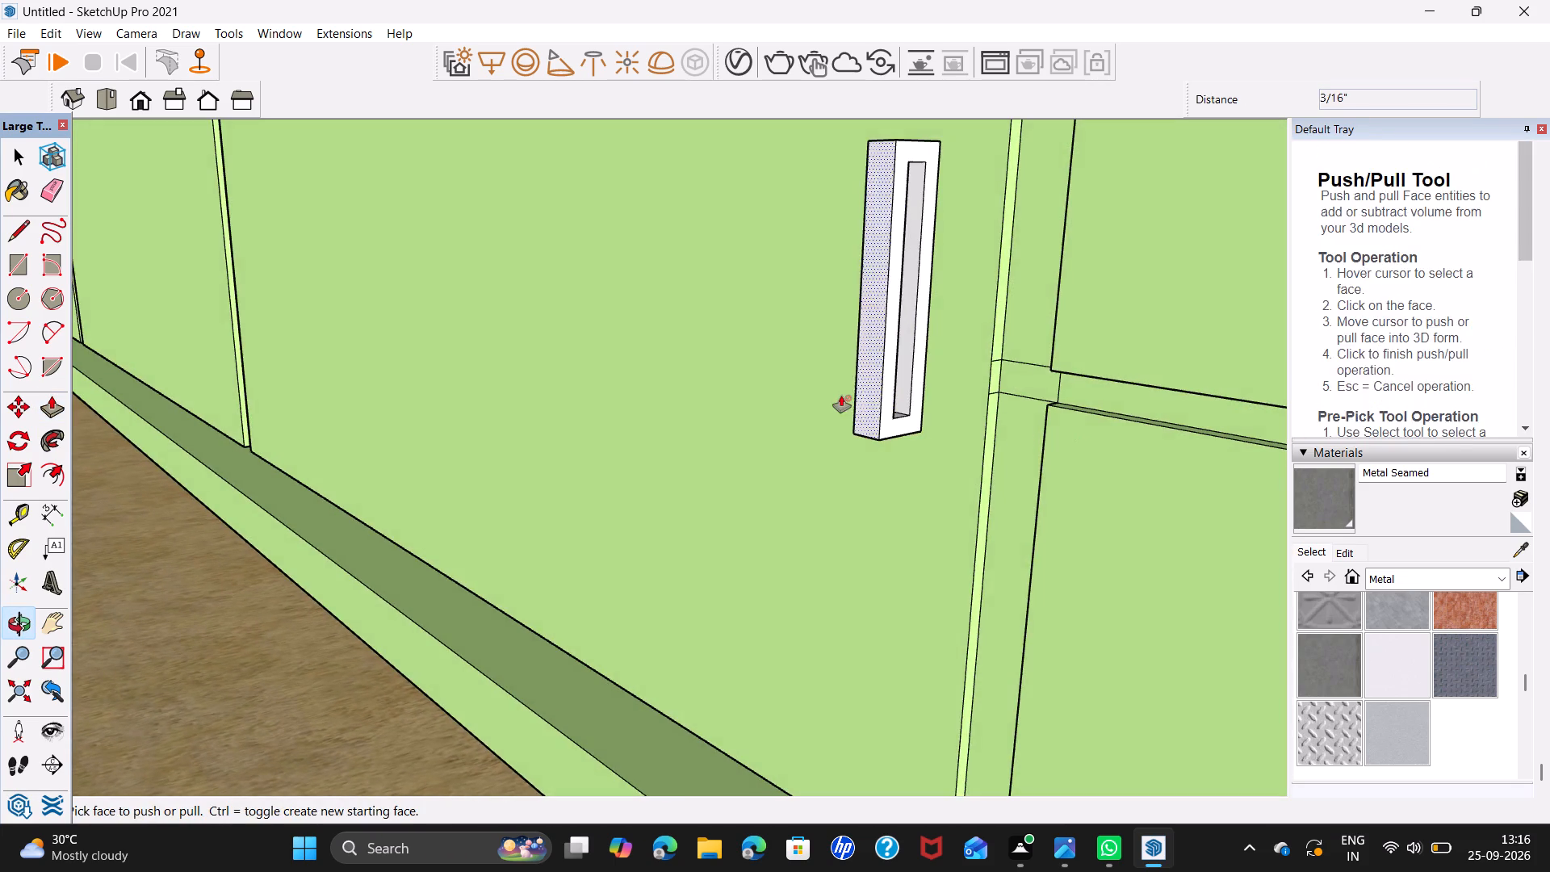
middle_drag(841, 396, 1221, 431)
scroll(703, 312, up, 5)
middle_drag(725, 350, 935, 380)
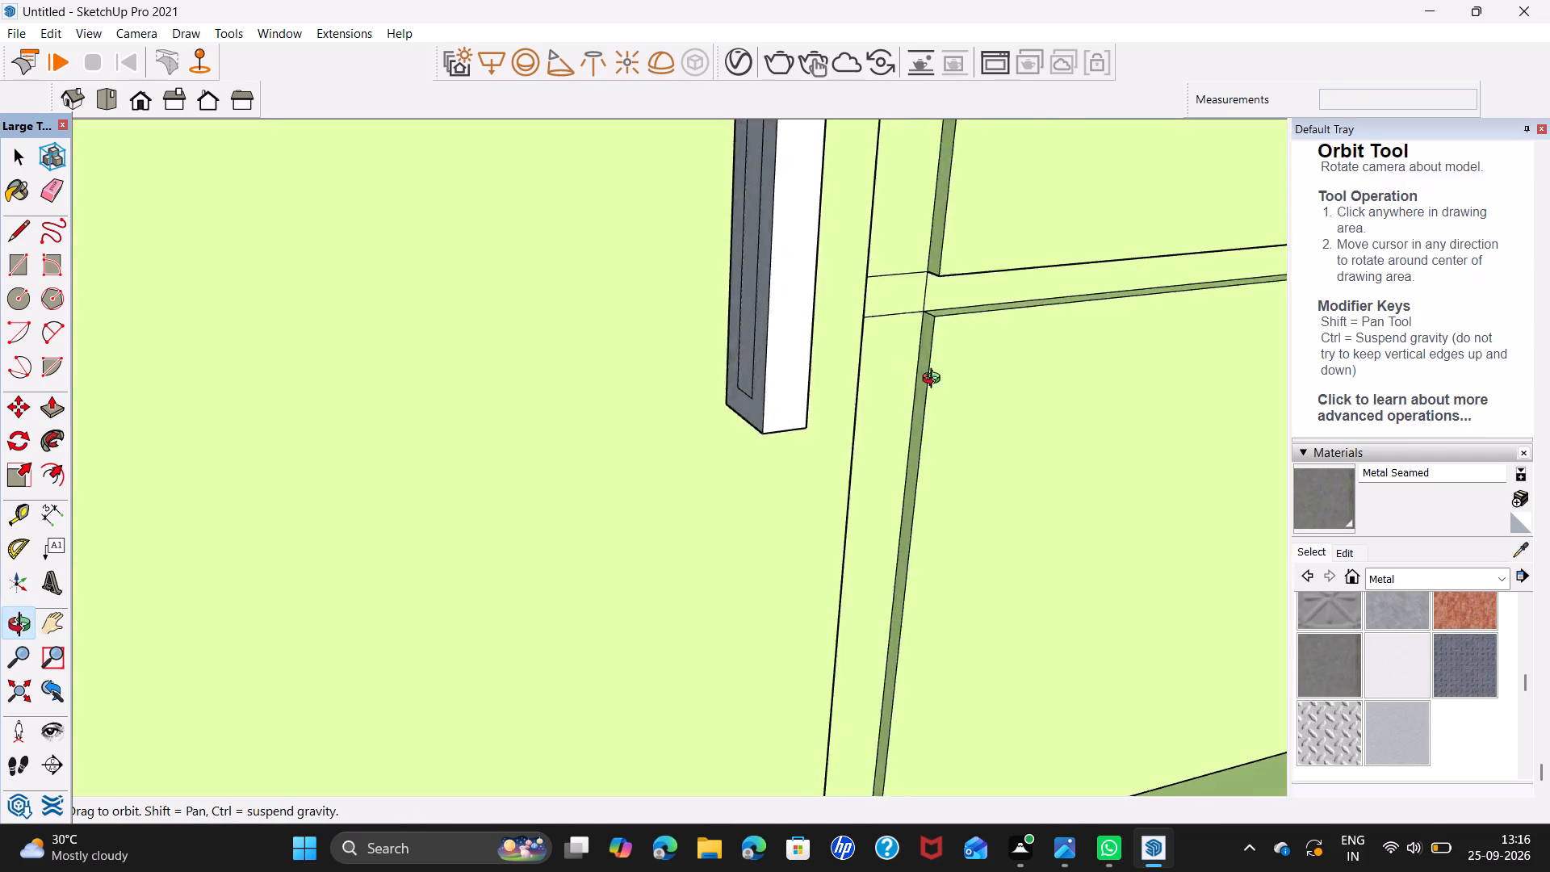
middle_drag(935, 380, 1070, 390)
click(707, 312)
key(space)
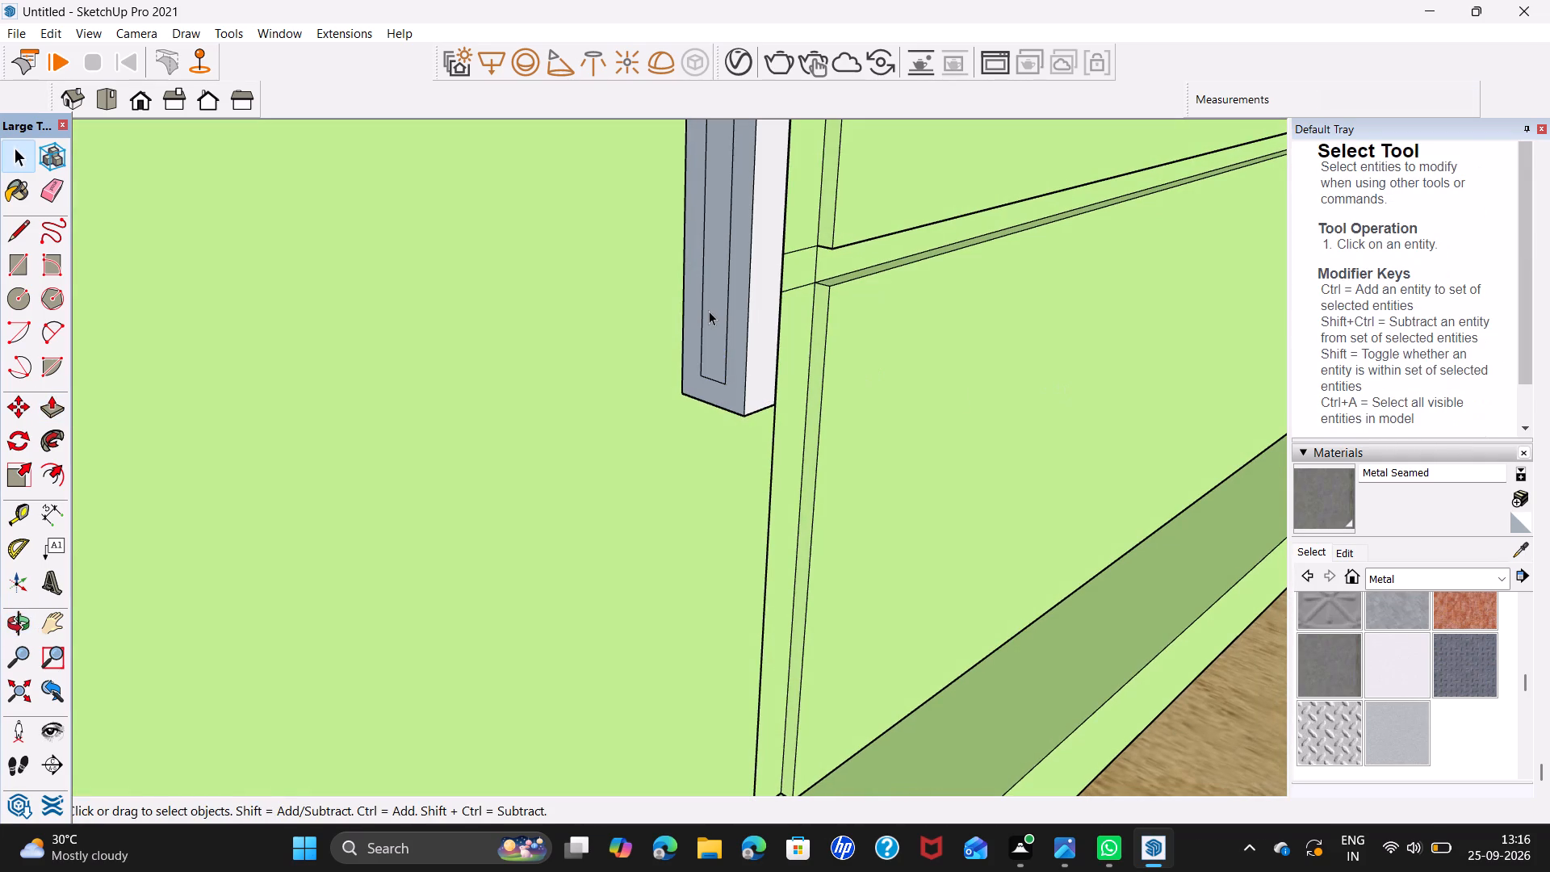
click(709, 311)
key(Delete)
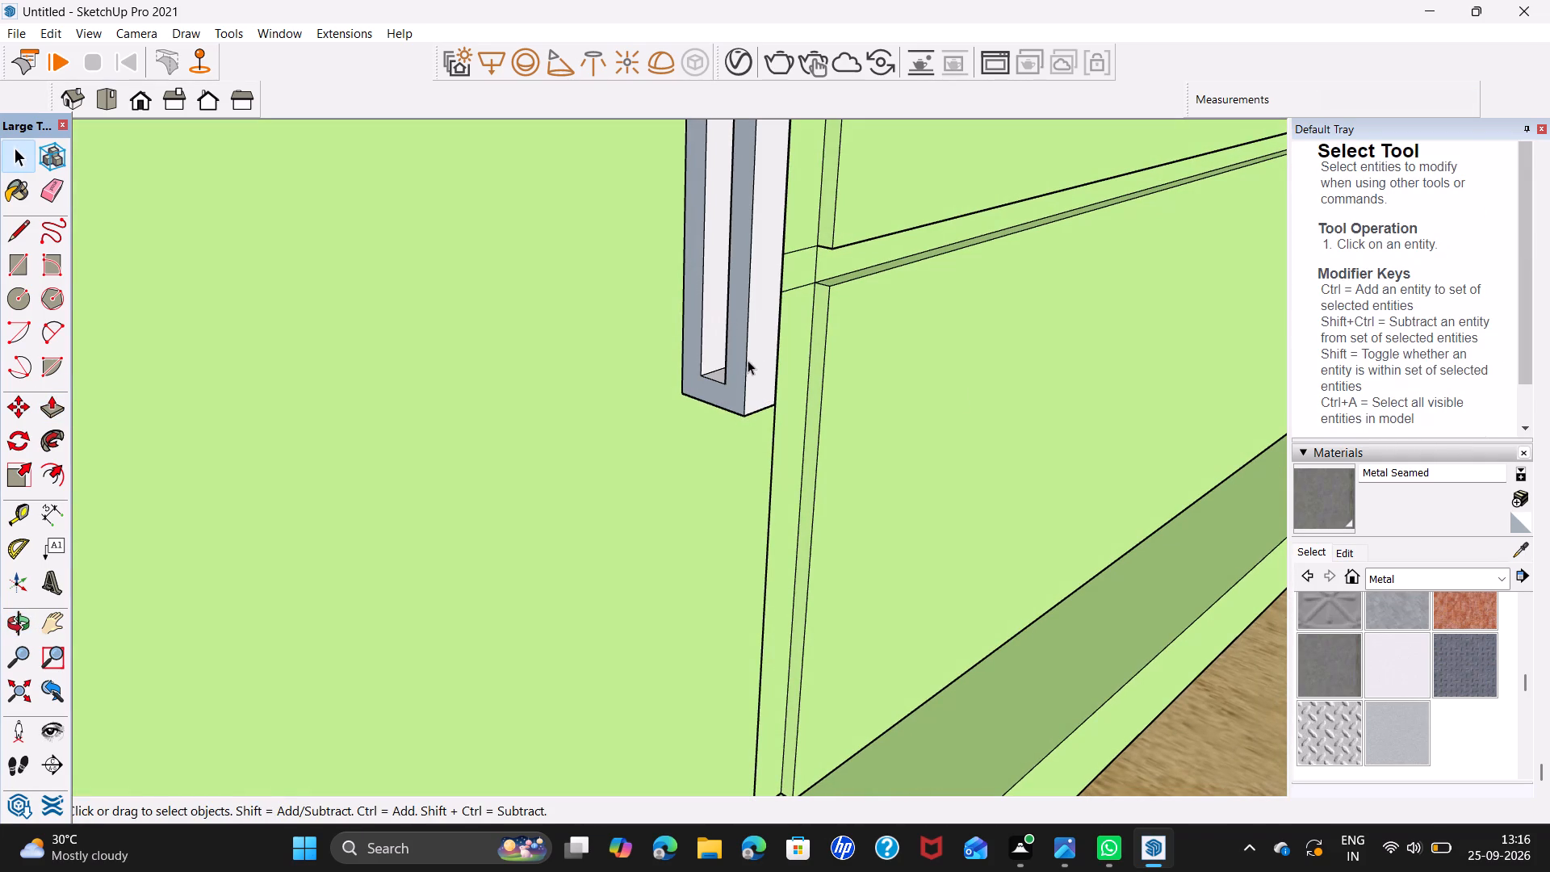
Select all the connected geometry of the slotted base cabinet handle and make it a group.
triple_click(741, 369)
click(744, 370)
right_click(747, 367)
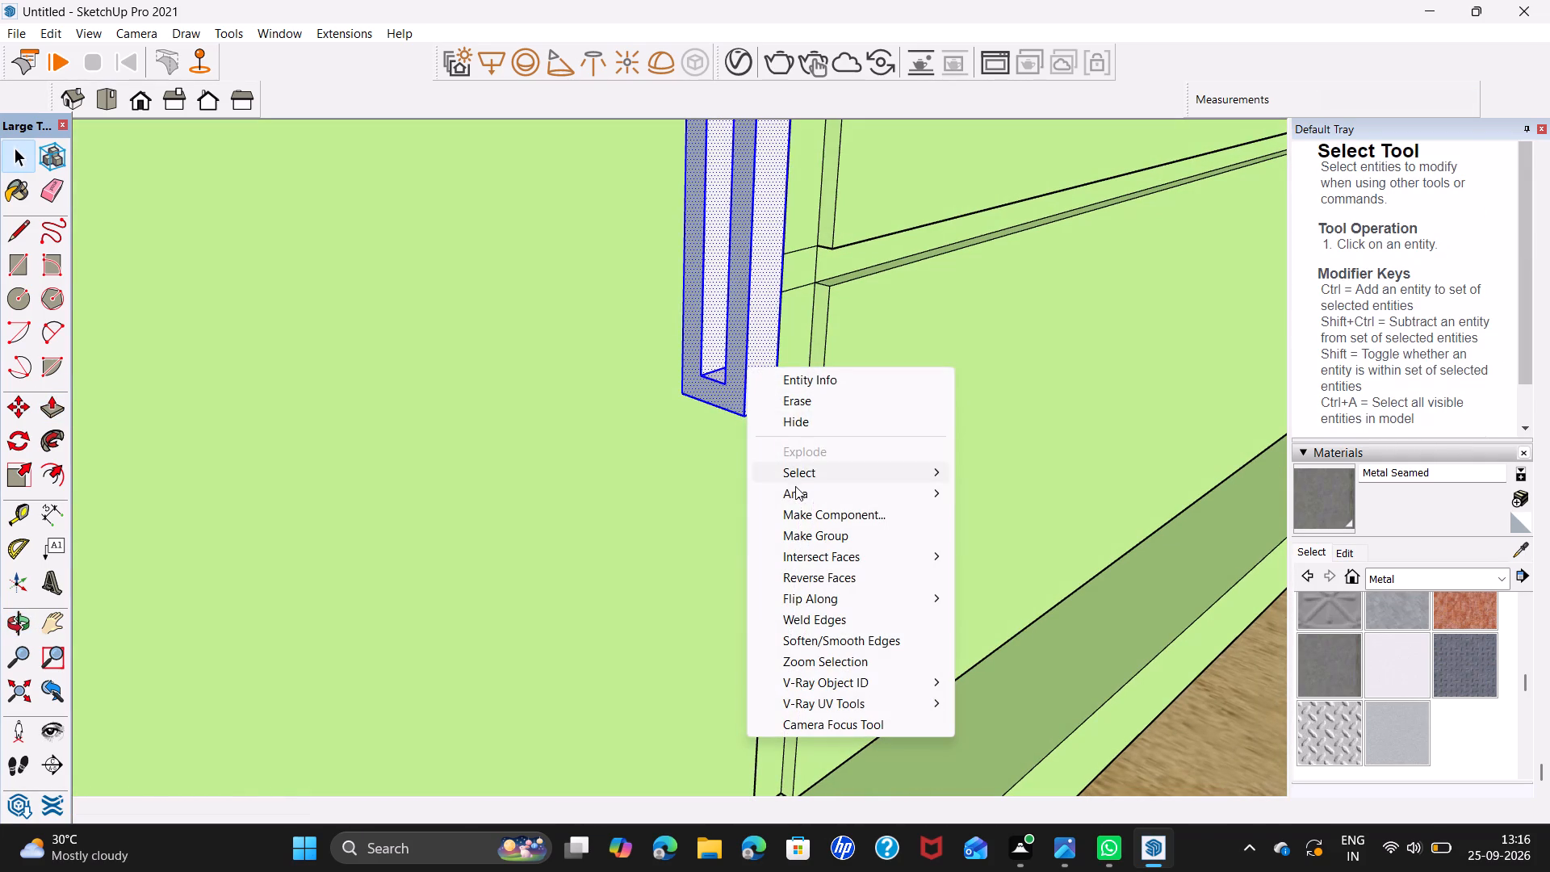
click(823, 535)
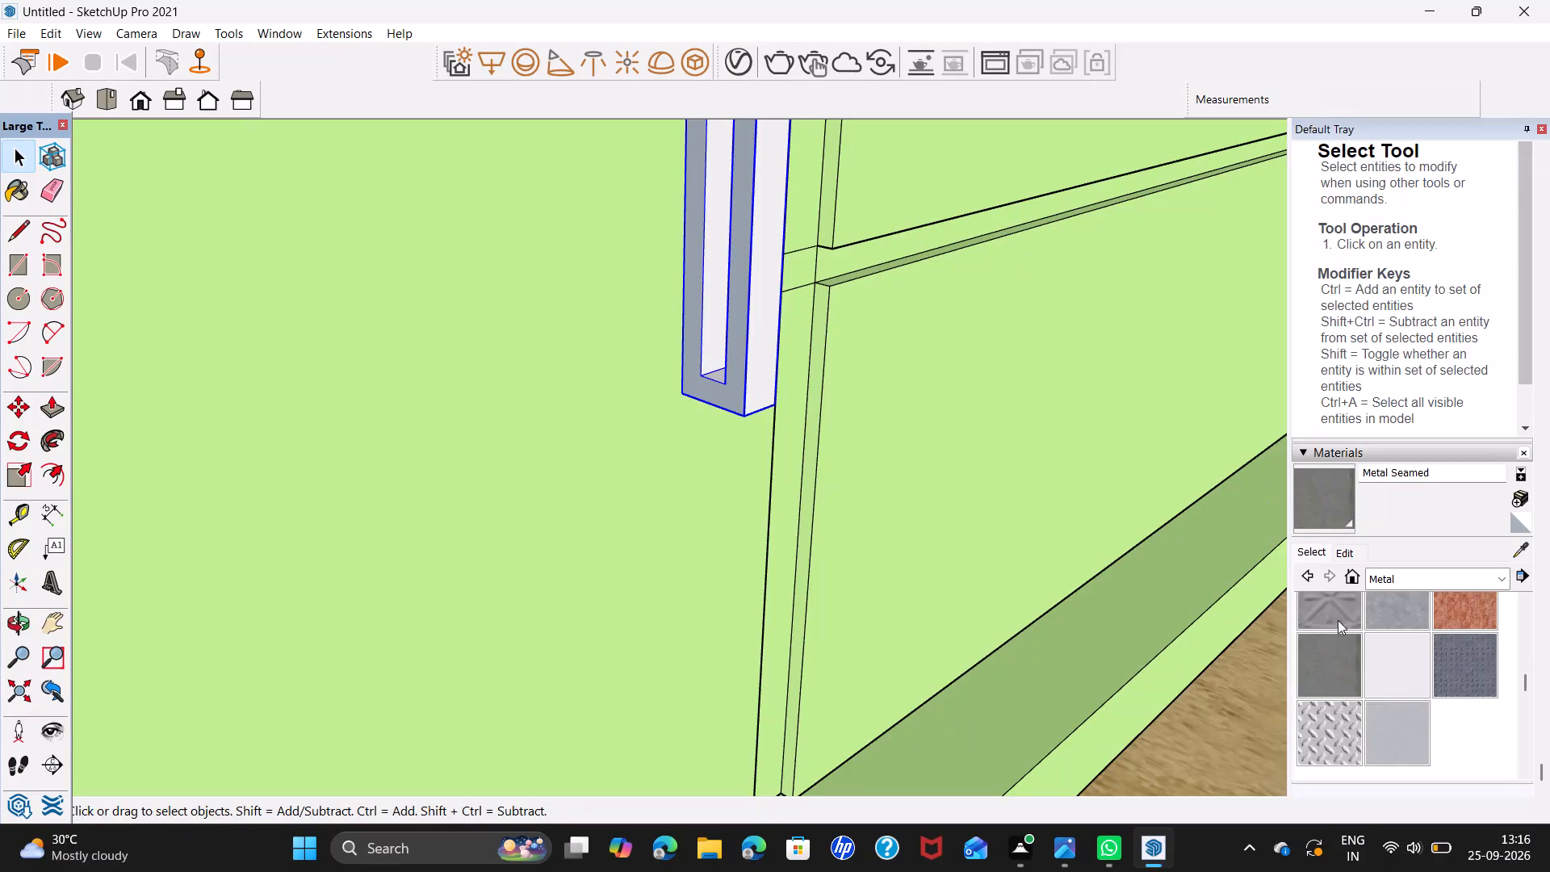
Paint the base cabinet handle group with the Metal Seamed material.
click(1308, 508)
click(750, 379)
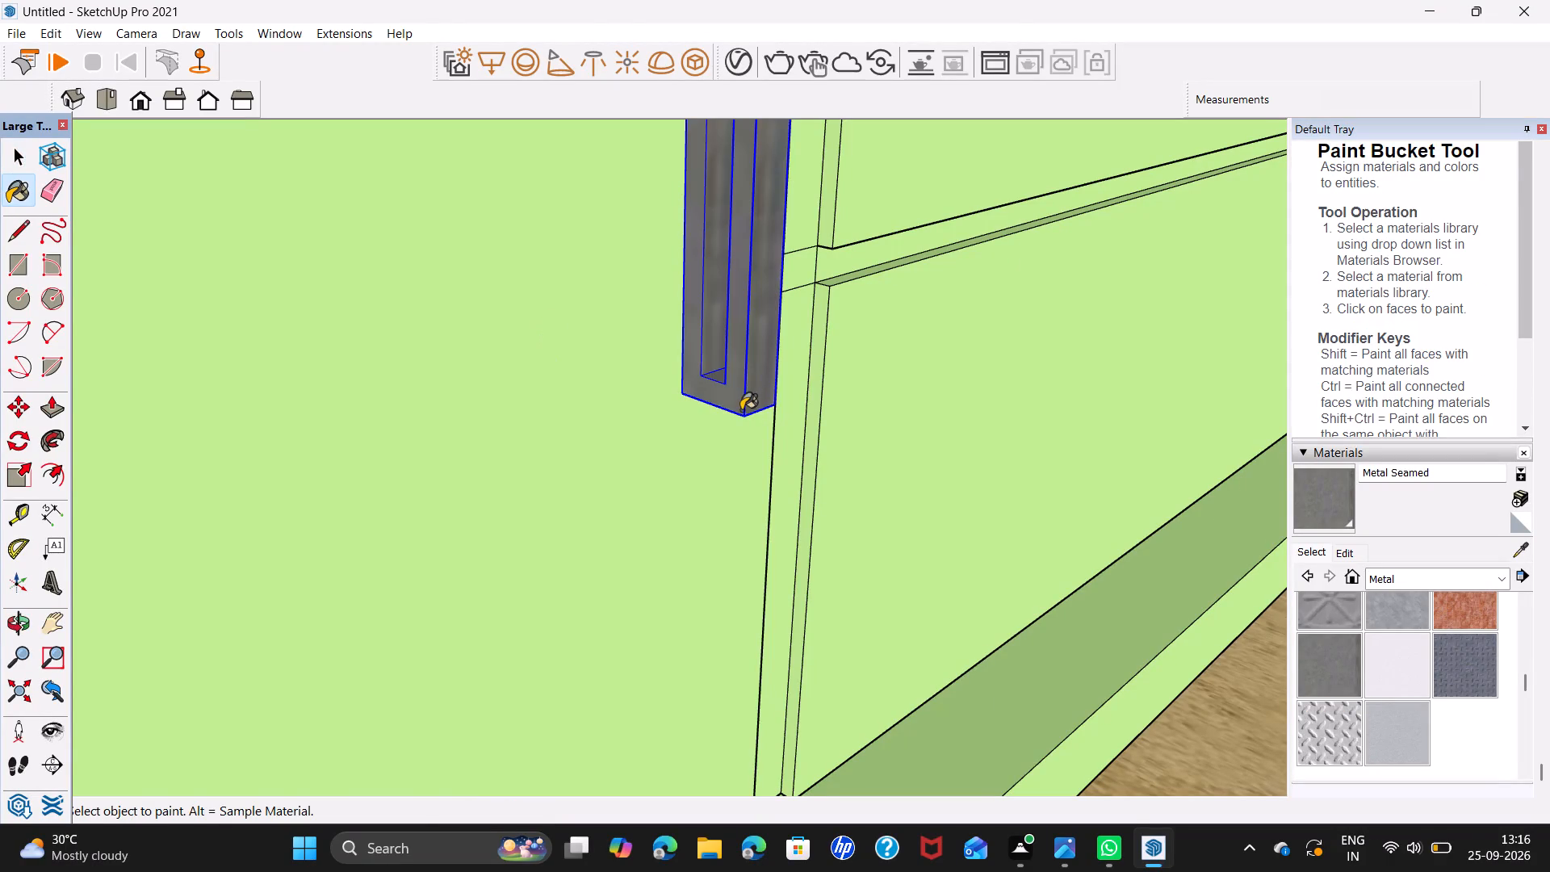
key(space)
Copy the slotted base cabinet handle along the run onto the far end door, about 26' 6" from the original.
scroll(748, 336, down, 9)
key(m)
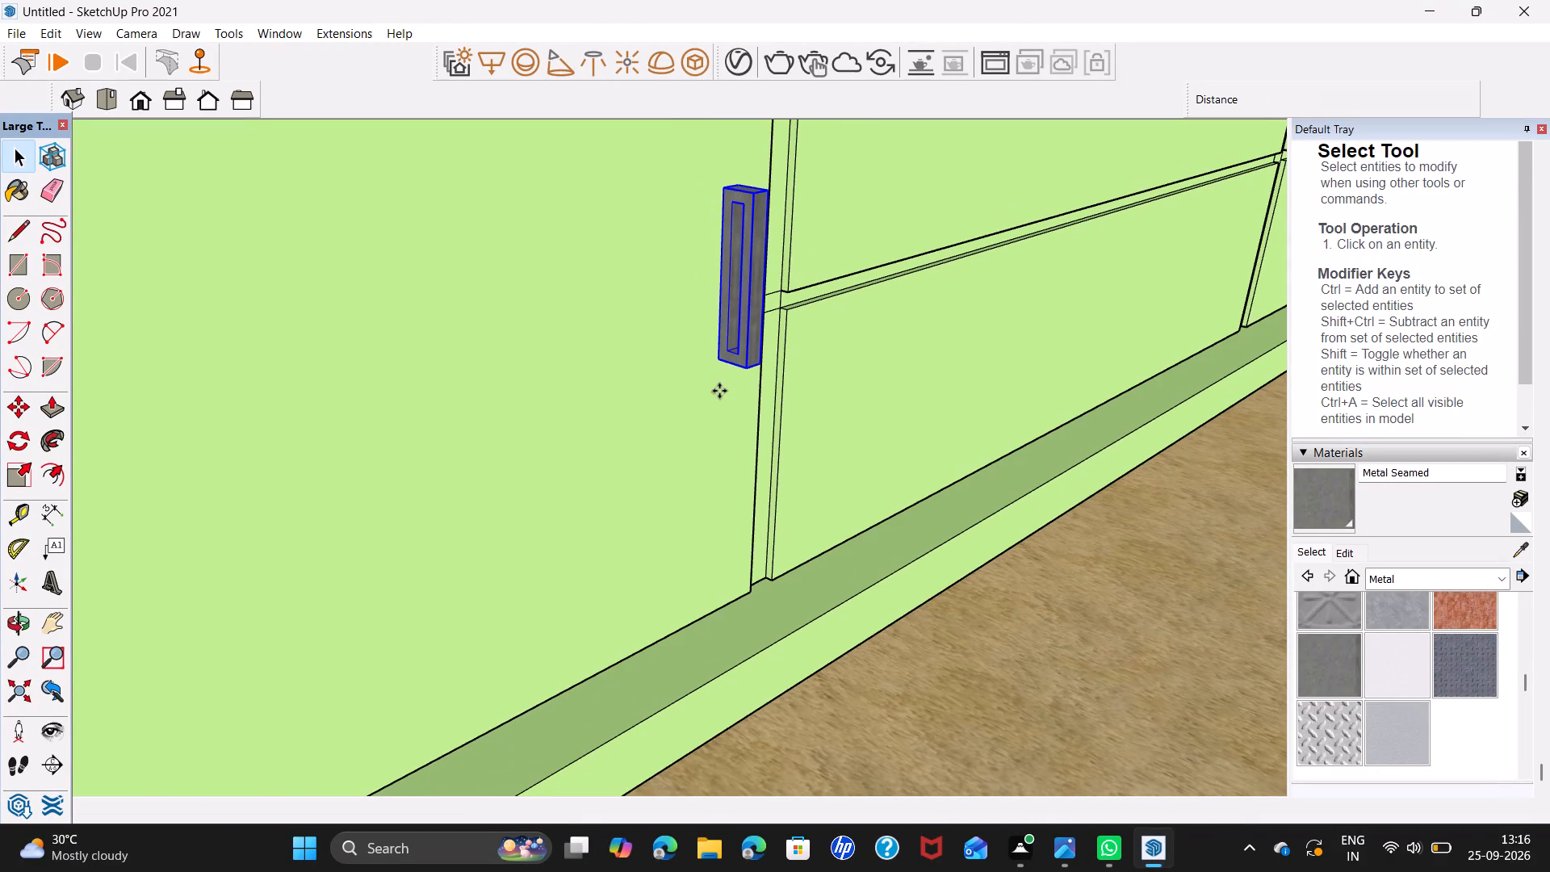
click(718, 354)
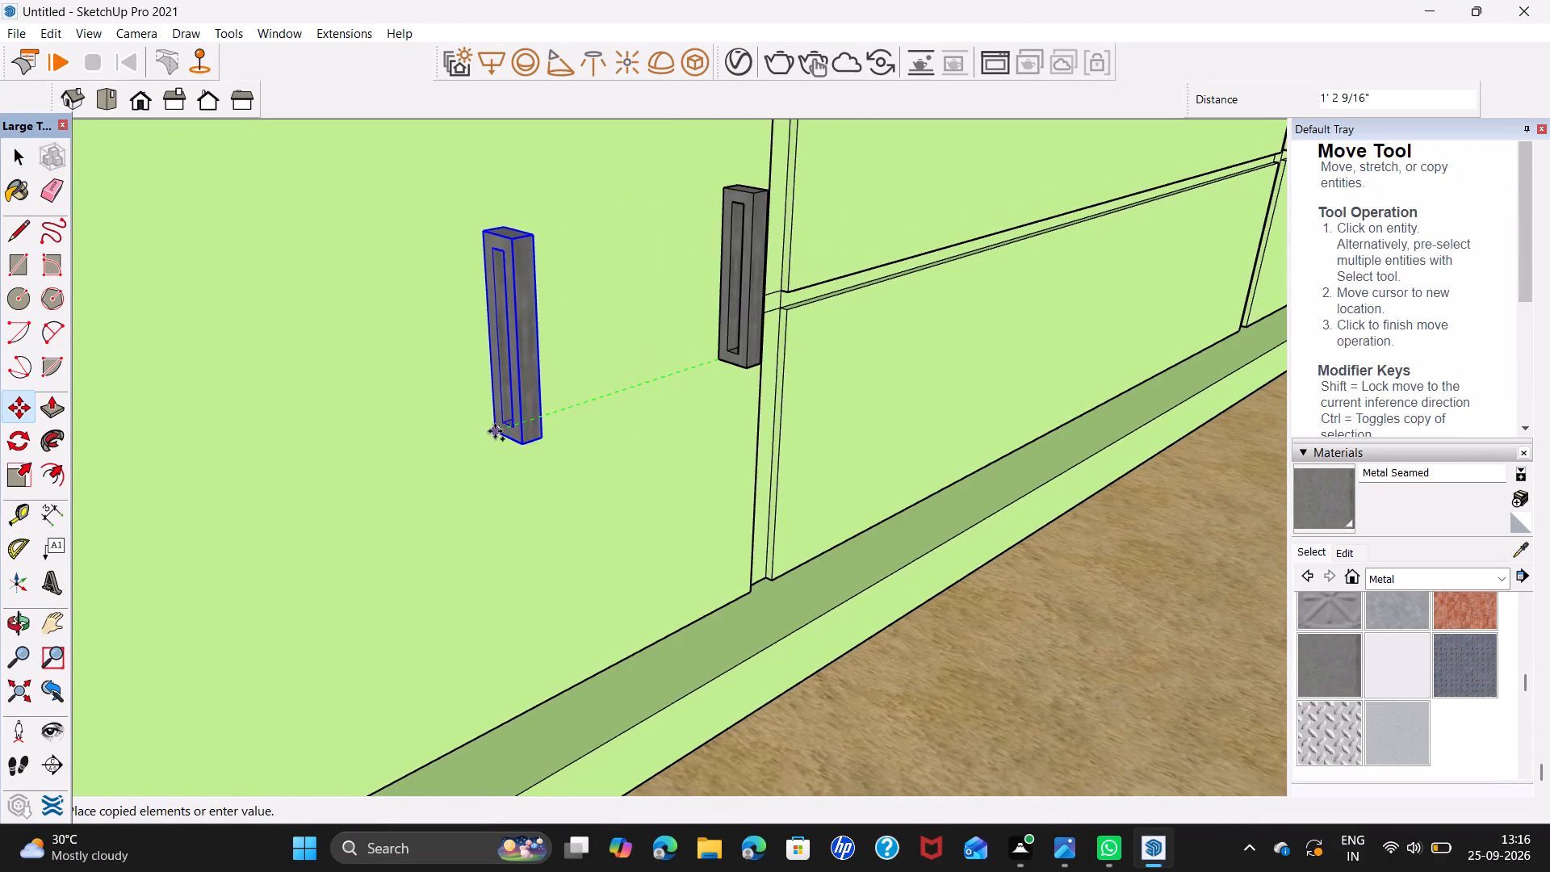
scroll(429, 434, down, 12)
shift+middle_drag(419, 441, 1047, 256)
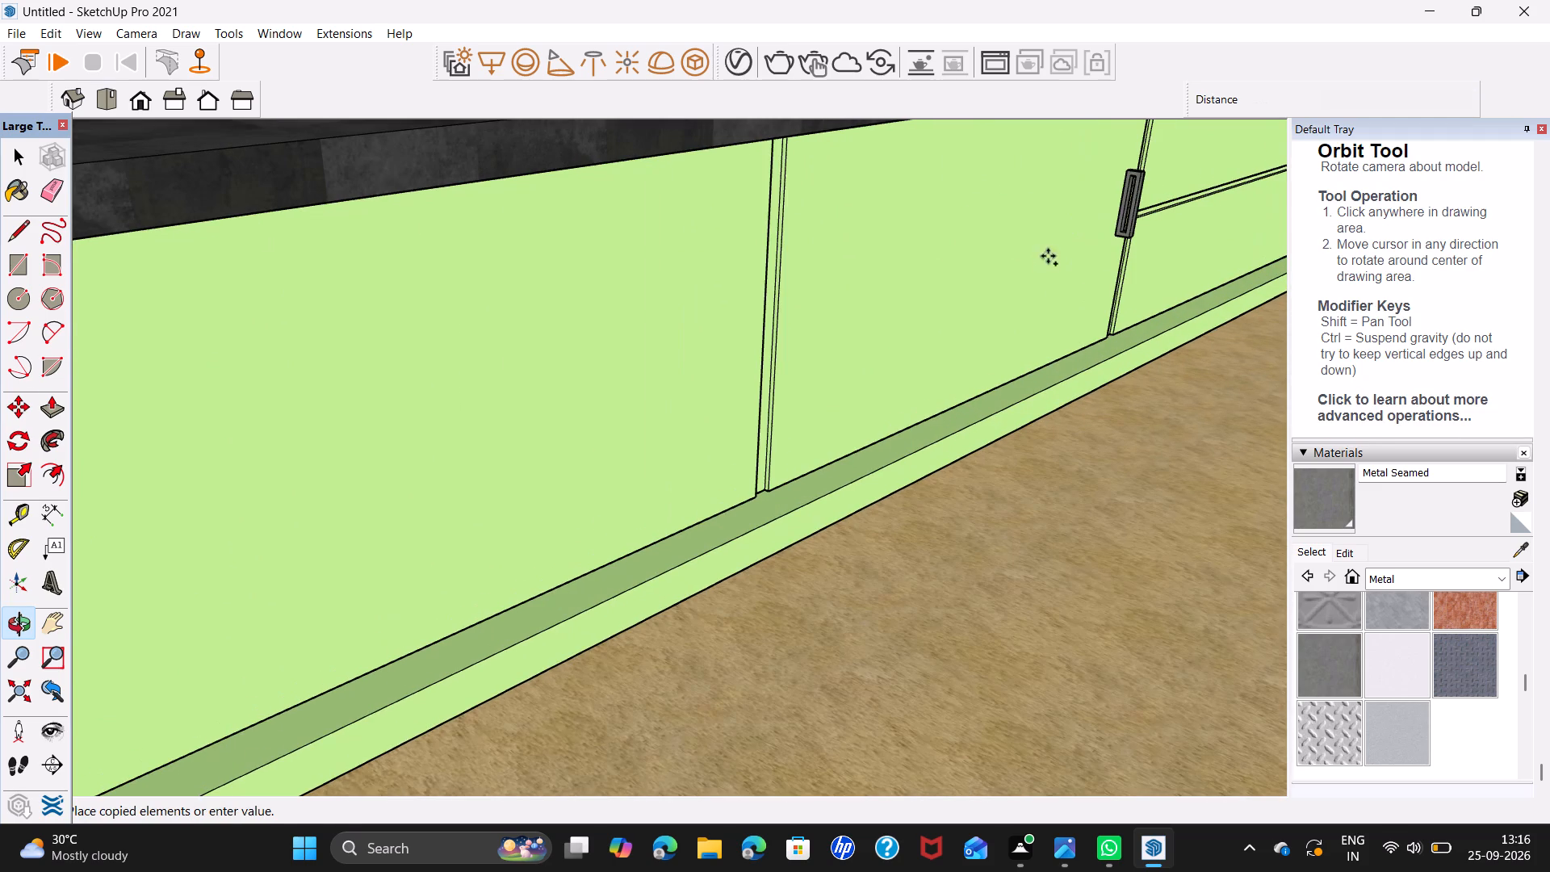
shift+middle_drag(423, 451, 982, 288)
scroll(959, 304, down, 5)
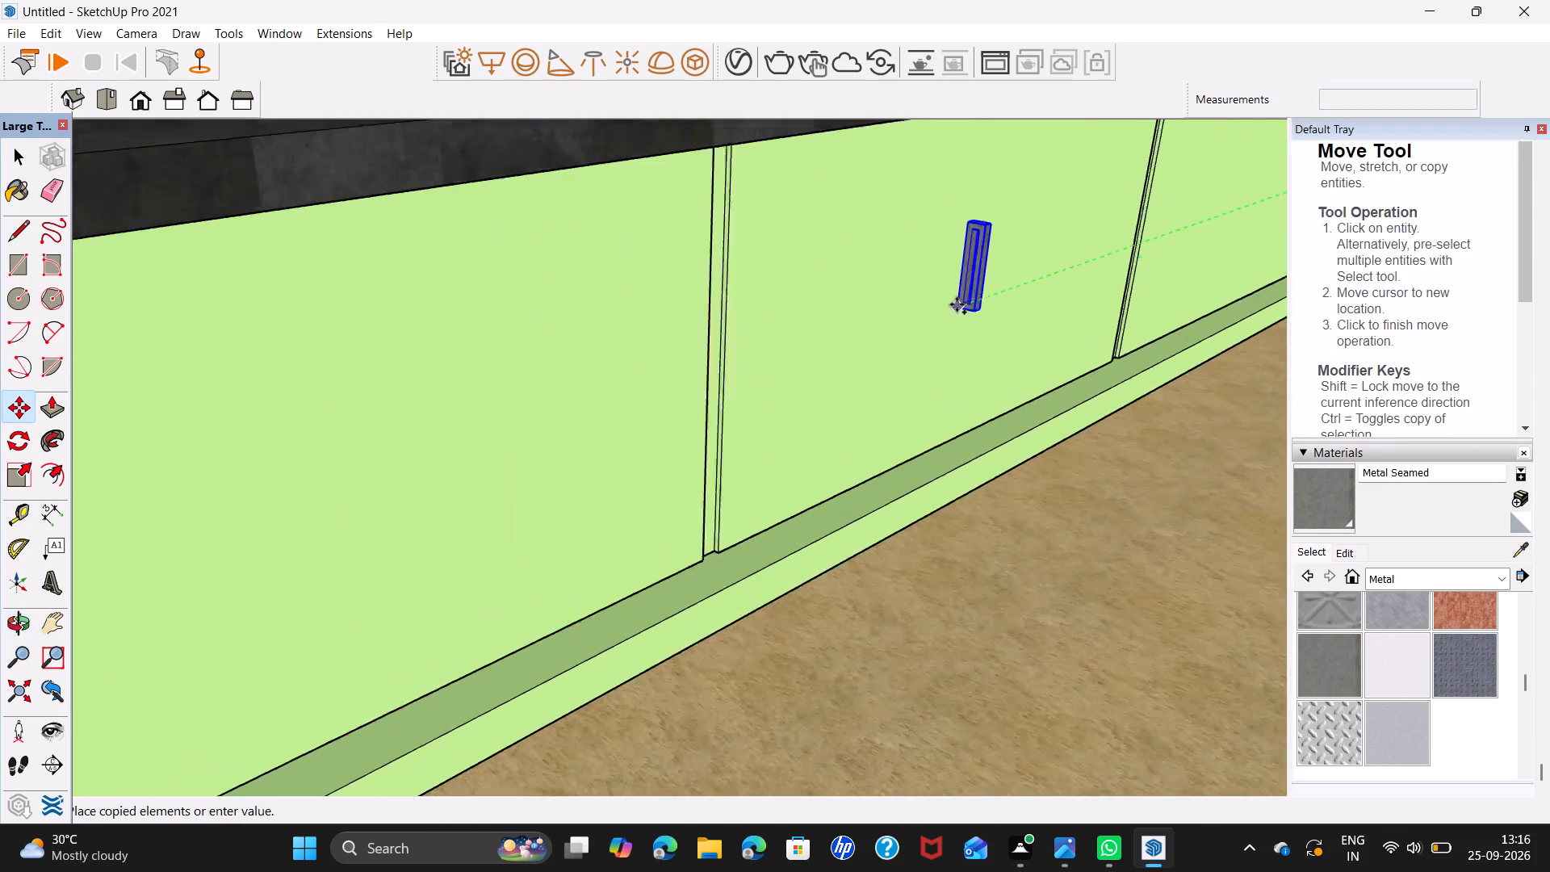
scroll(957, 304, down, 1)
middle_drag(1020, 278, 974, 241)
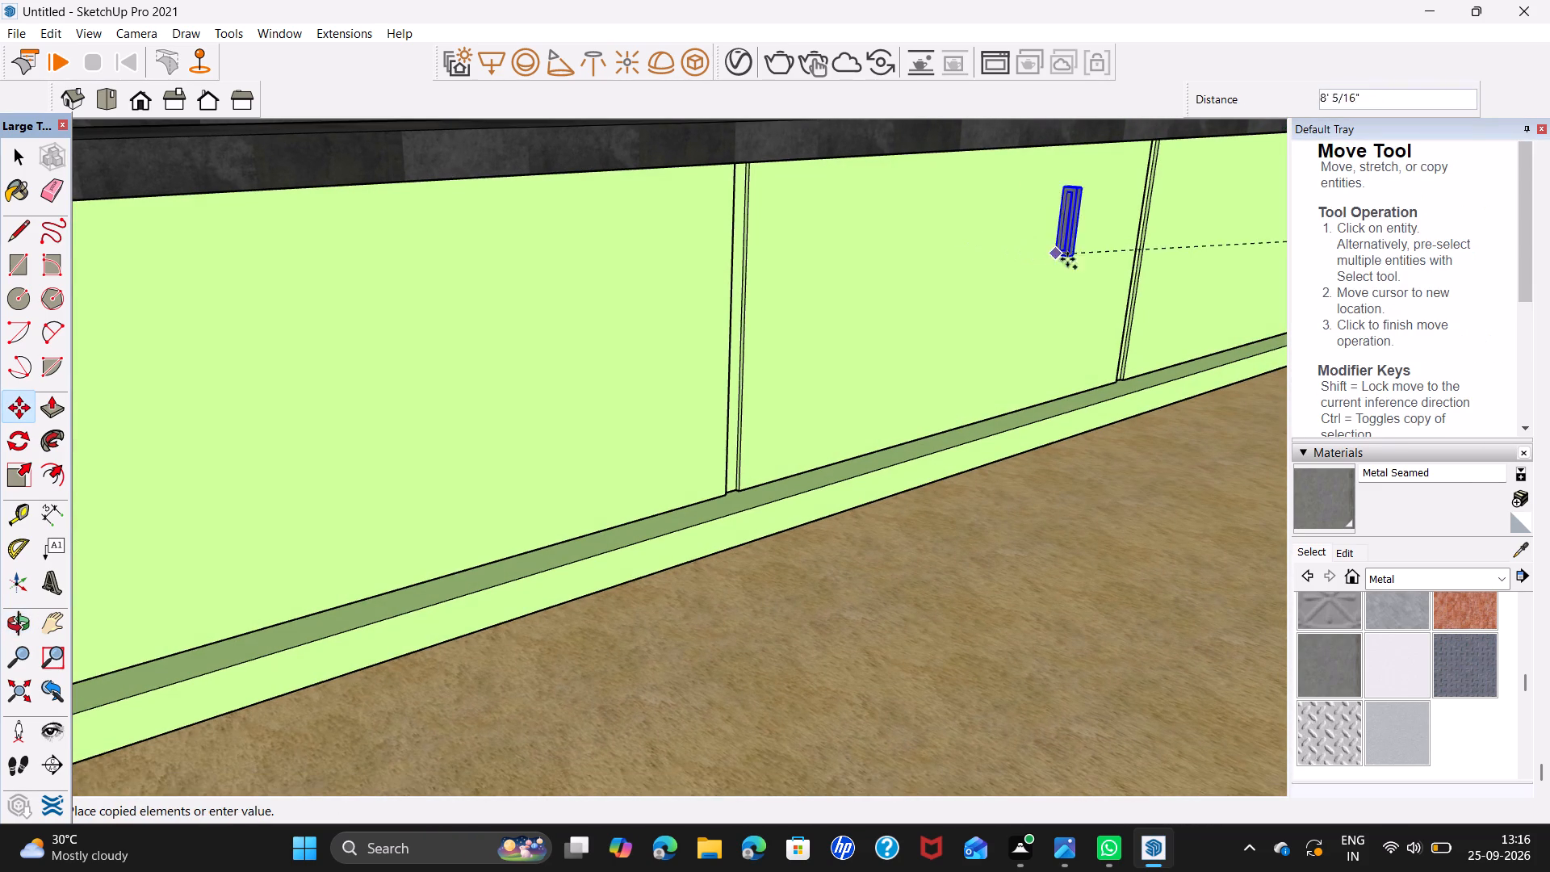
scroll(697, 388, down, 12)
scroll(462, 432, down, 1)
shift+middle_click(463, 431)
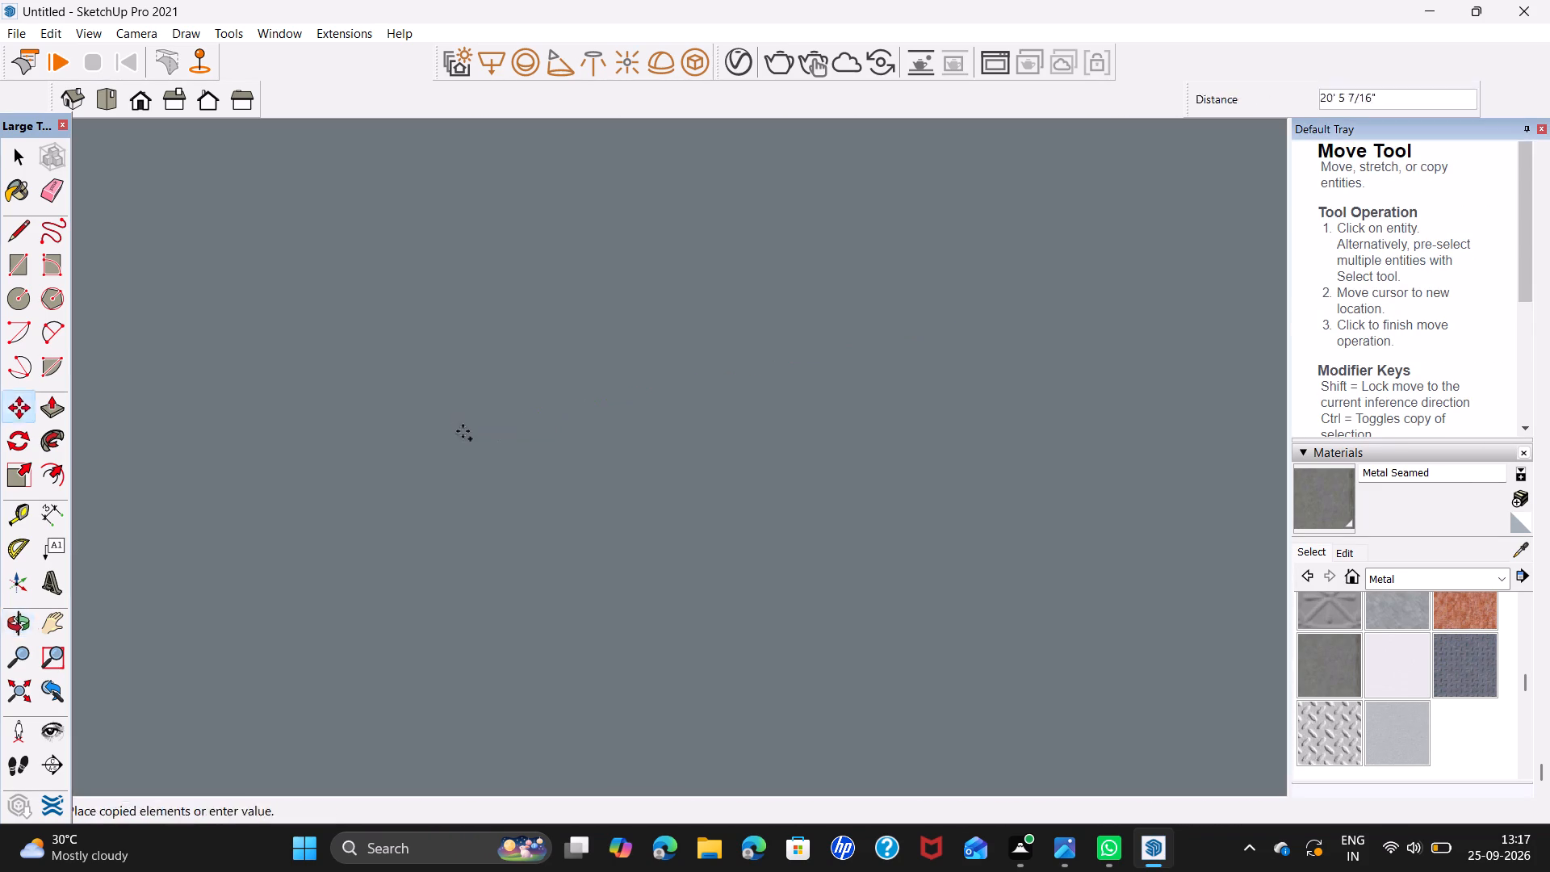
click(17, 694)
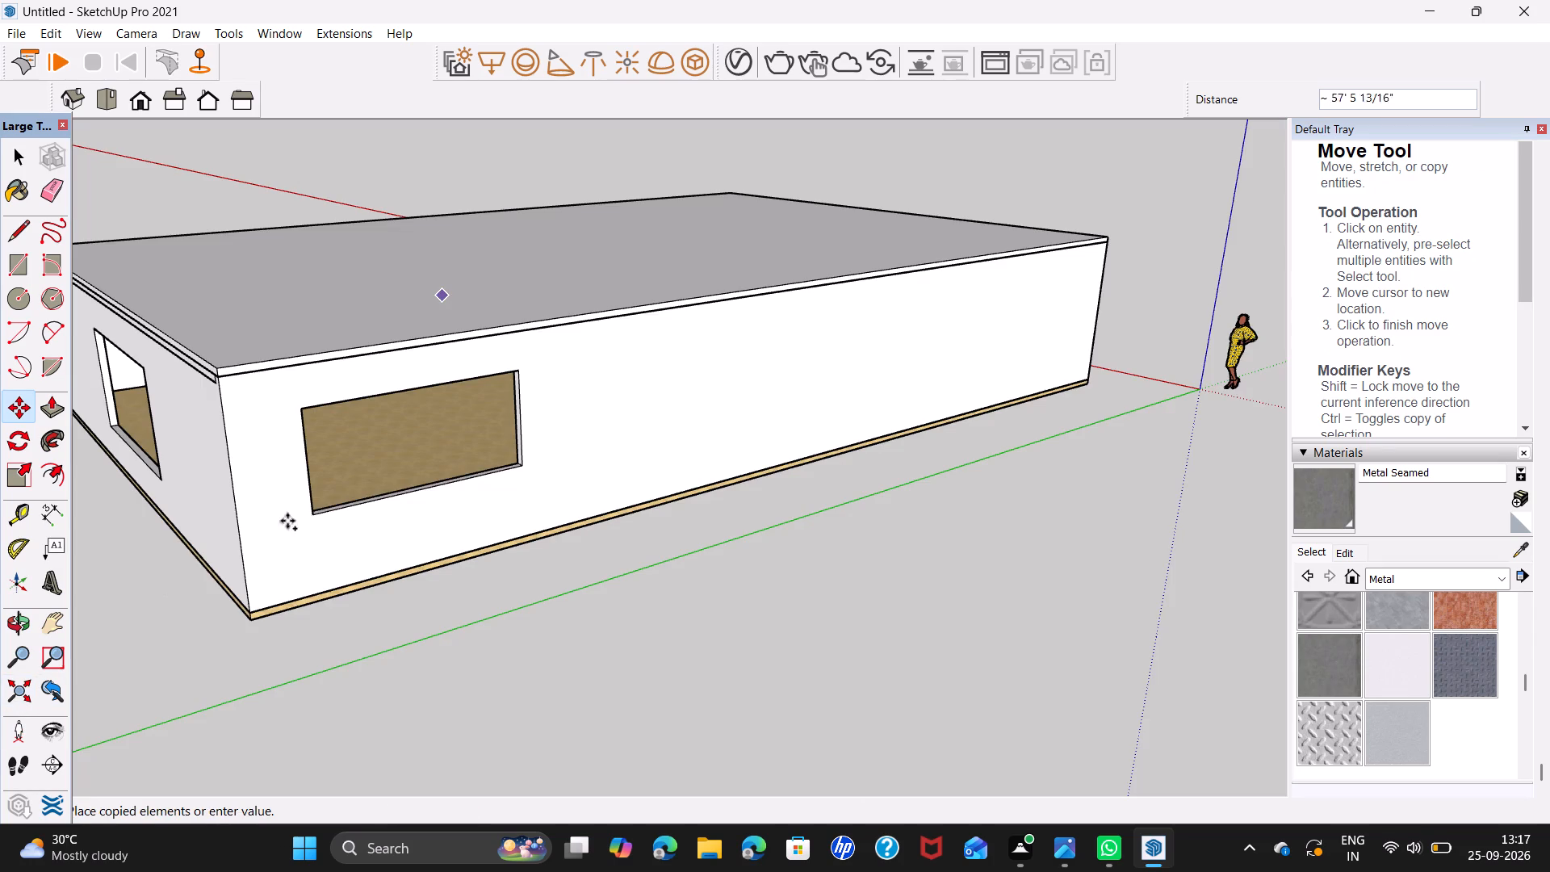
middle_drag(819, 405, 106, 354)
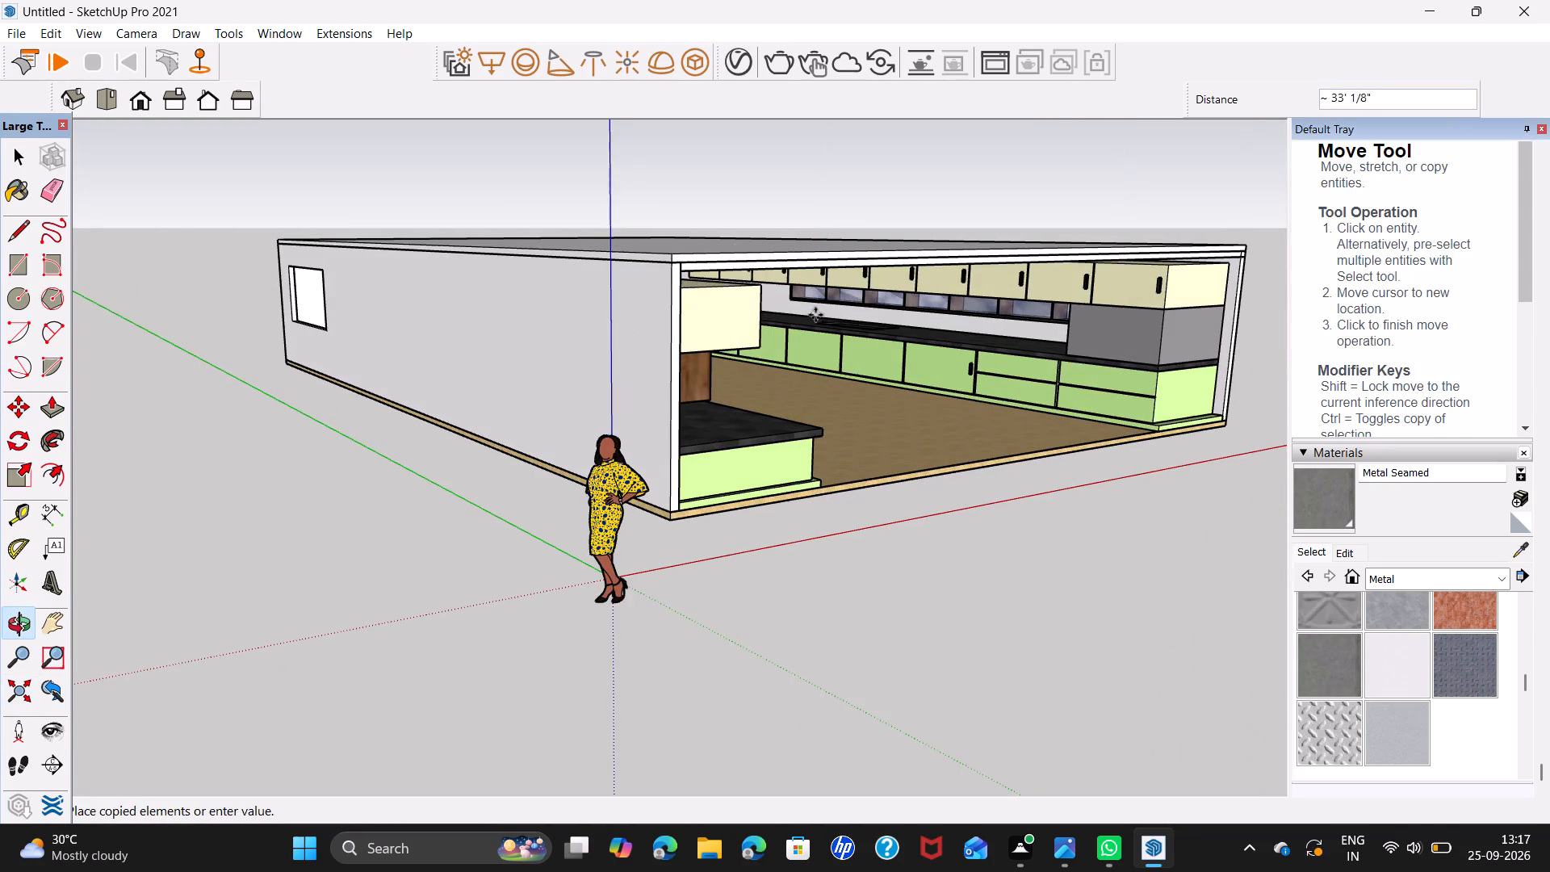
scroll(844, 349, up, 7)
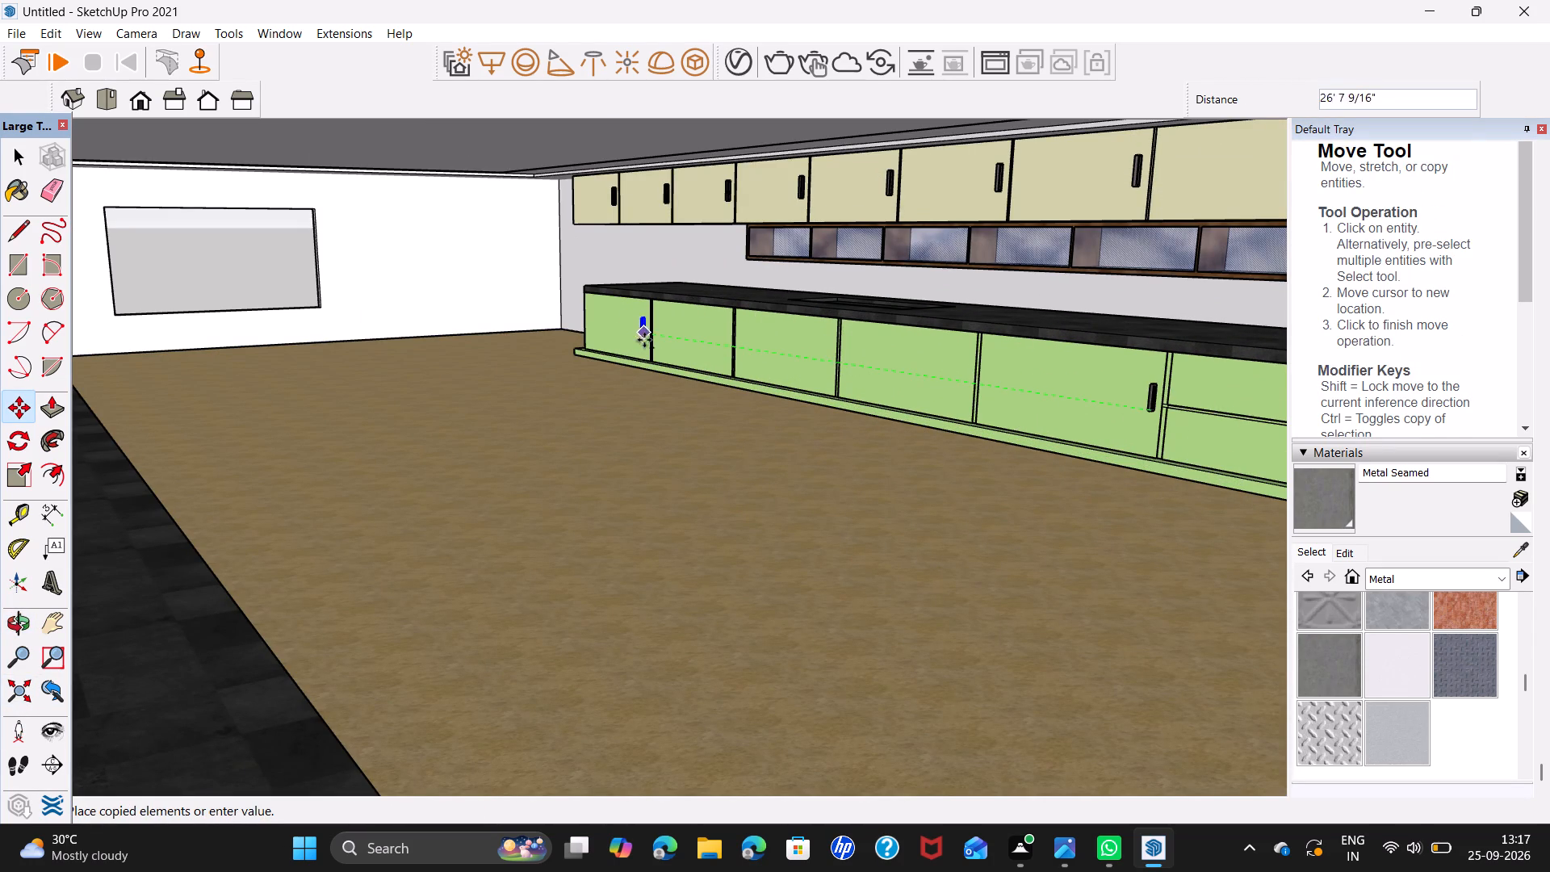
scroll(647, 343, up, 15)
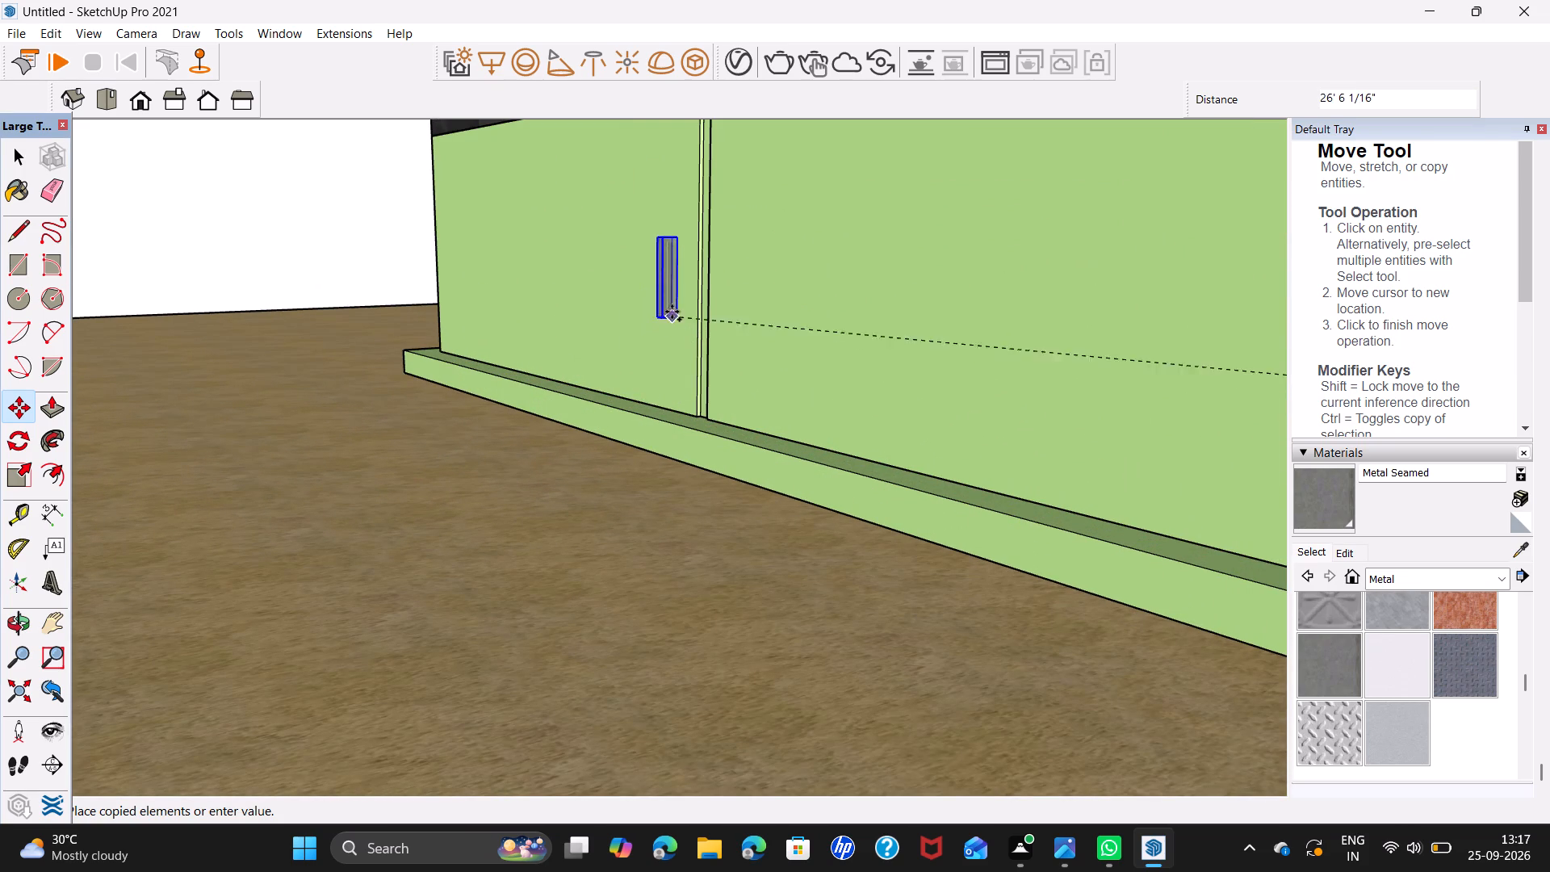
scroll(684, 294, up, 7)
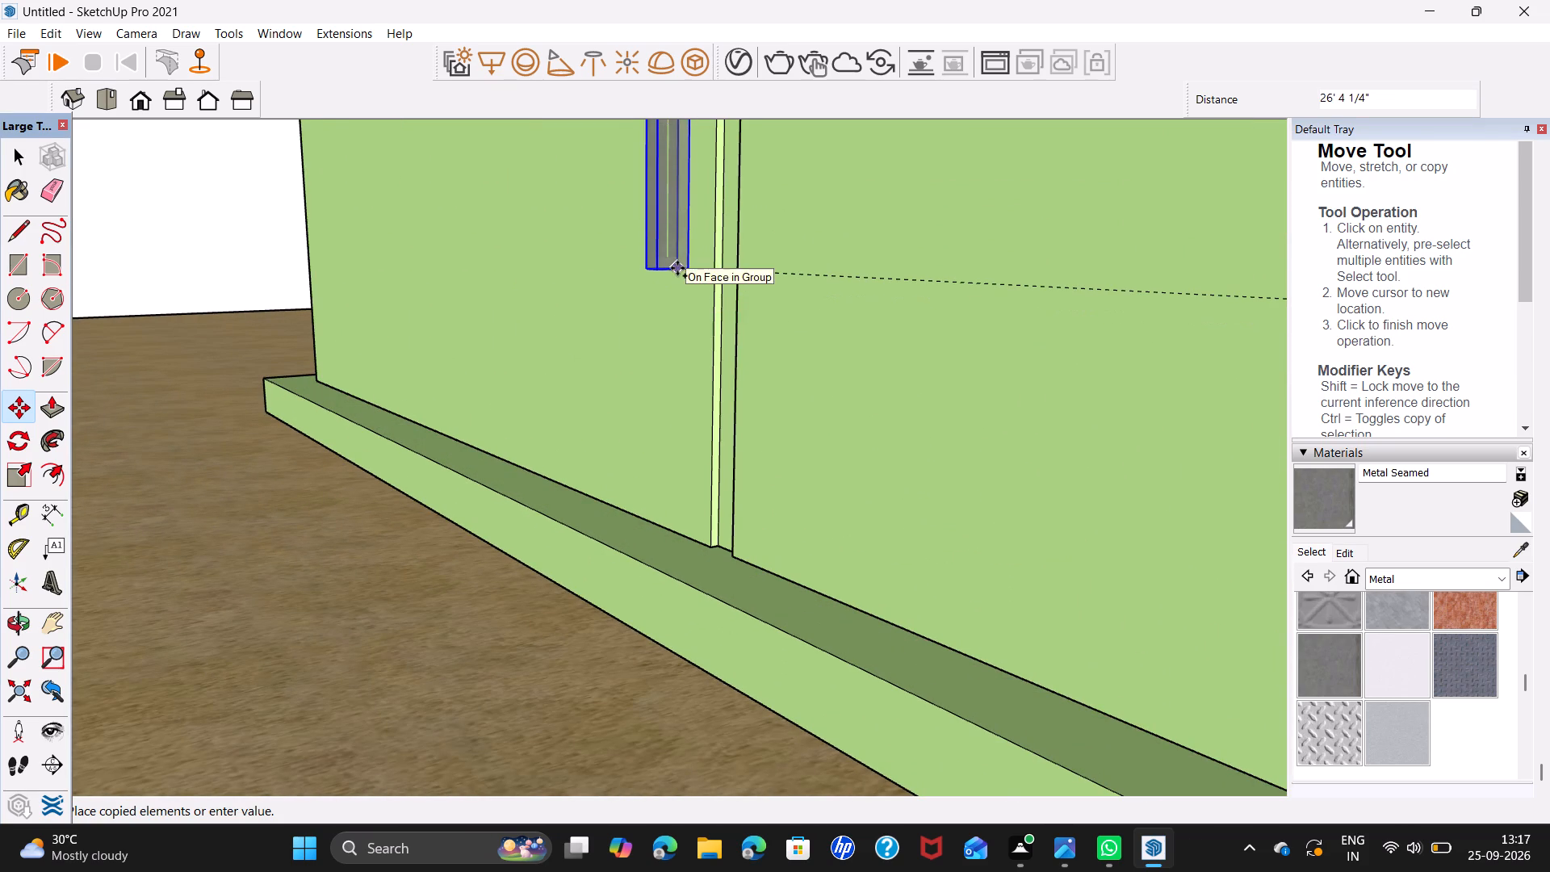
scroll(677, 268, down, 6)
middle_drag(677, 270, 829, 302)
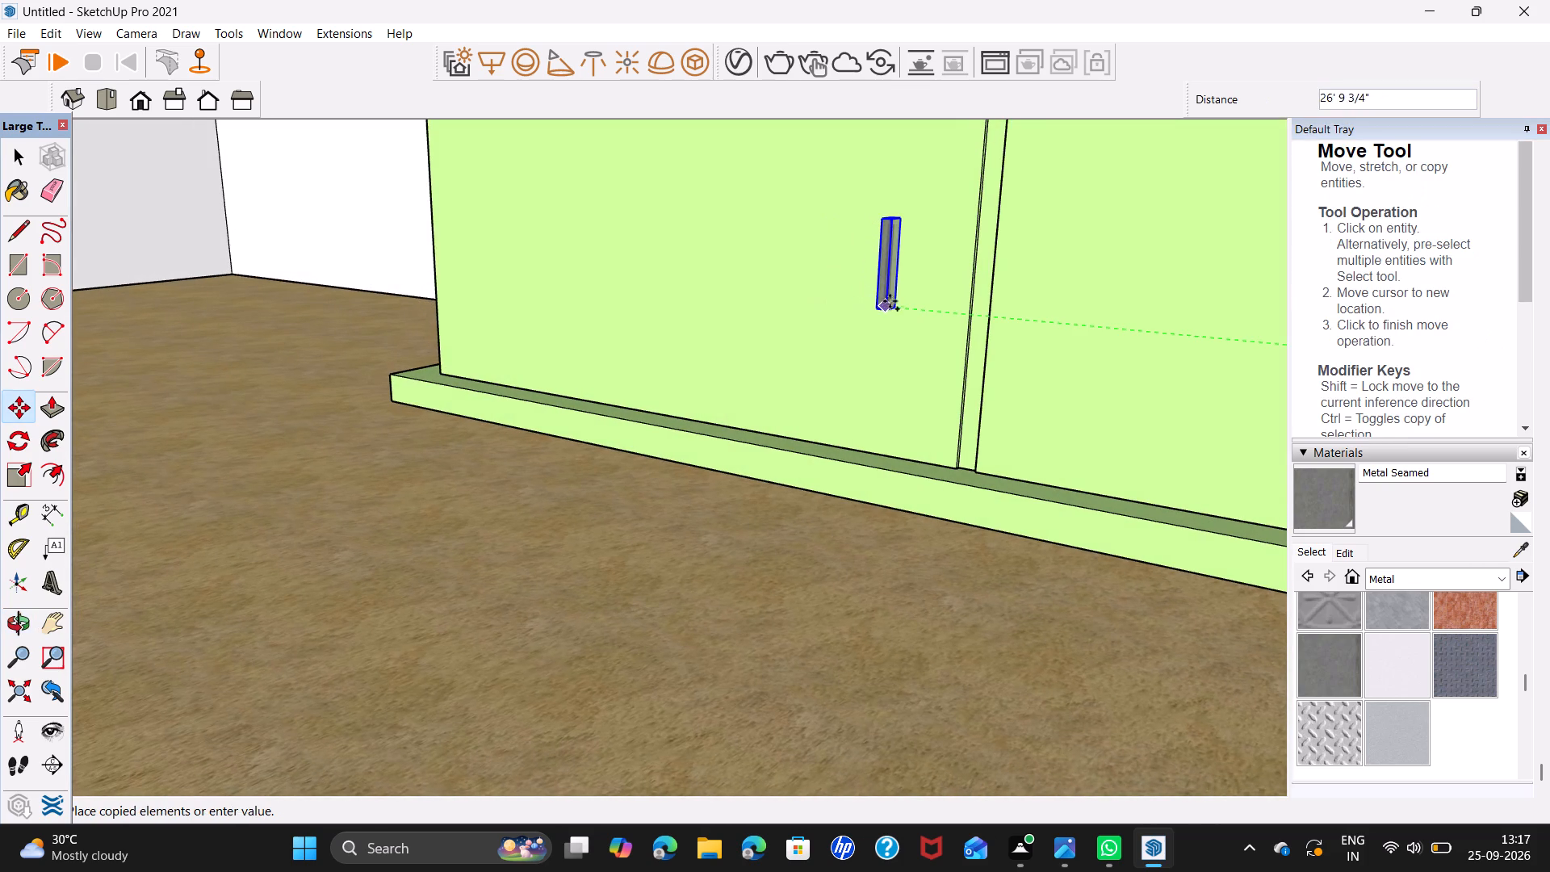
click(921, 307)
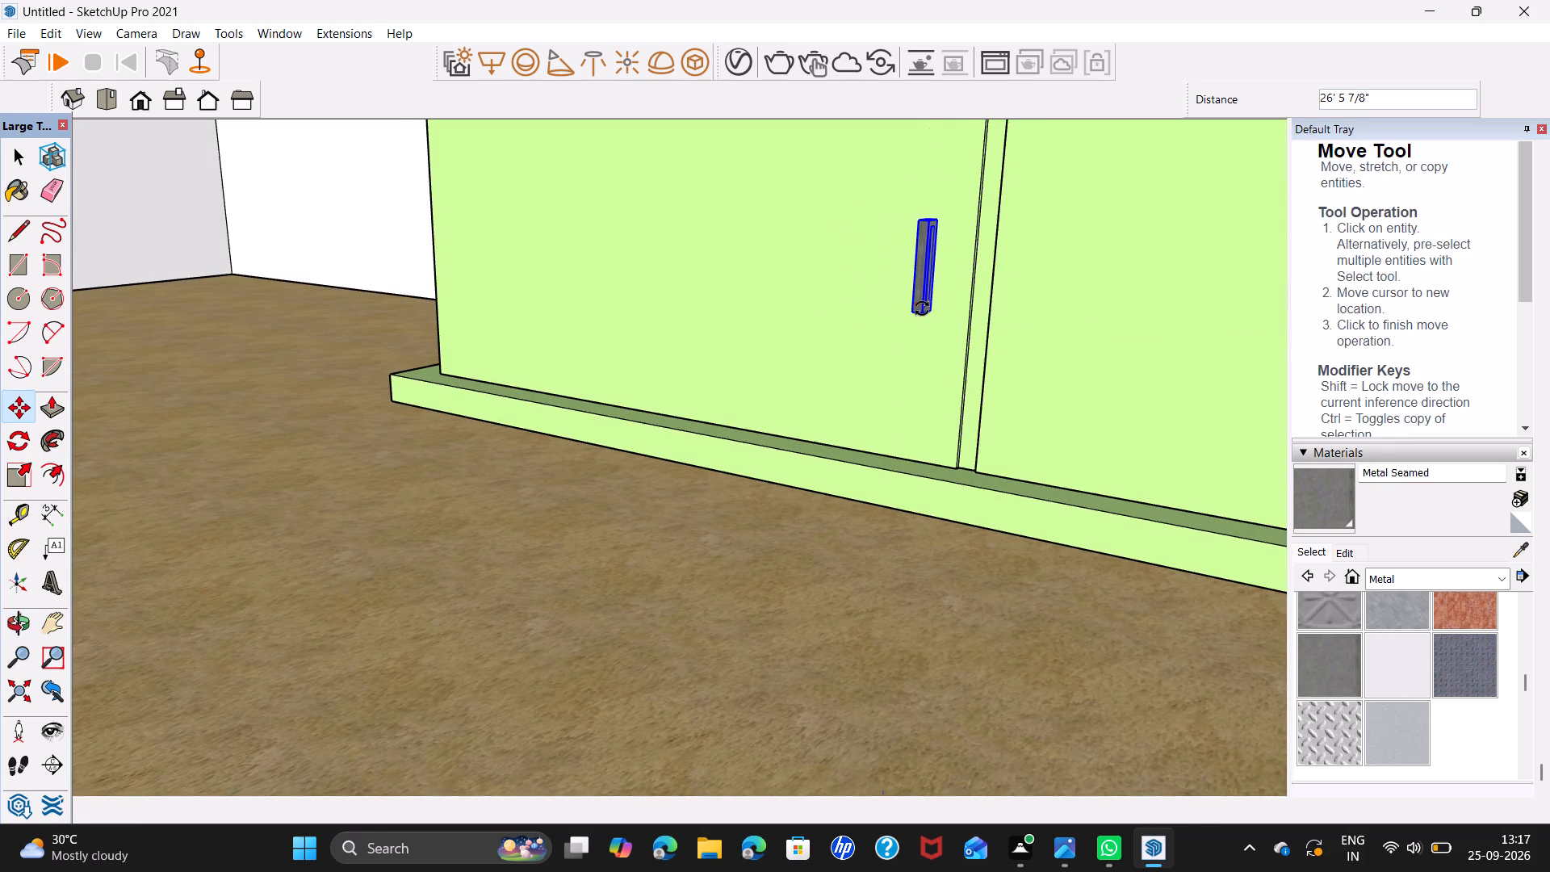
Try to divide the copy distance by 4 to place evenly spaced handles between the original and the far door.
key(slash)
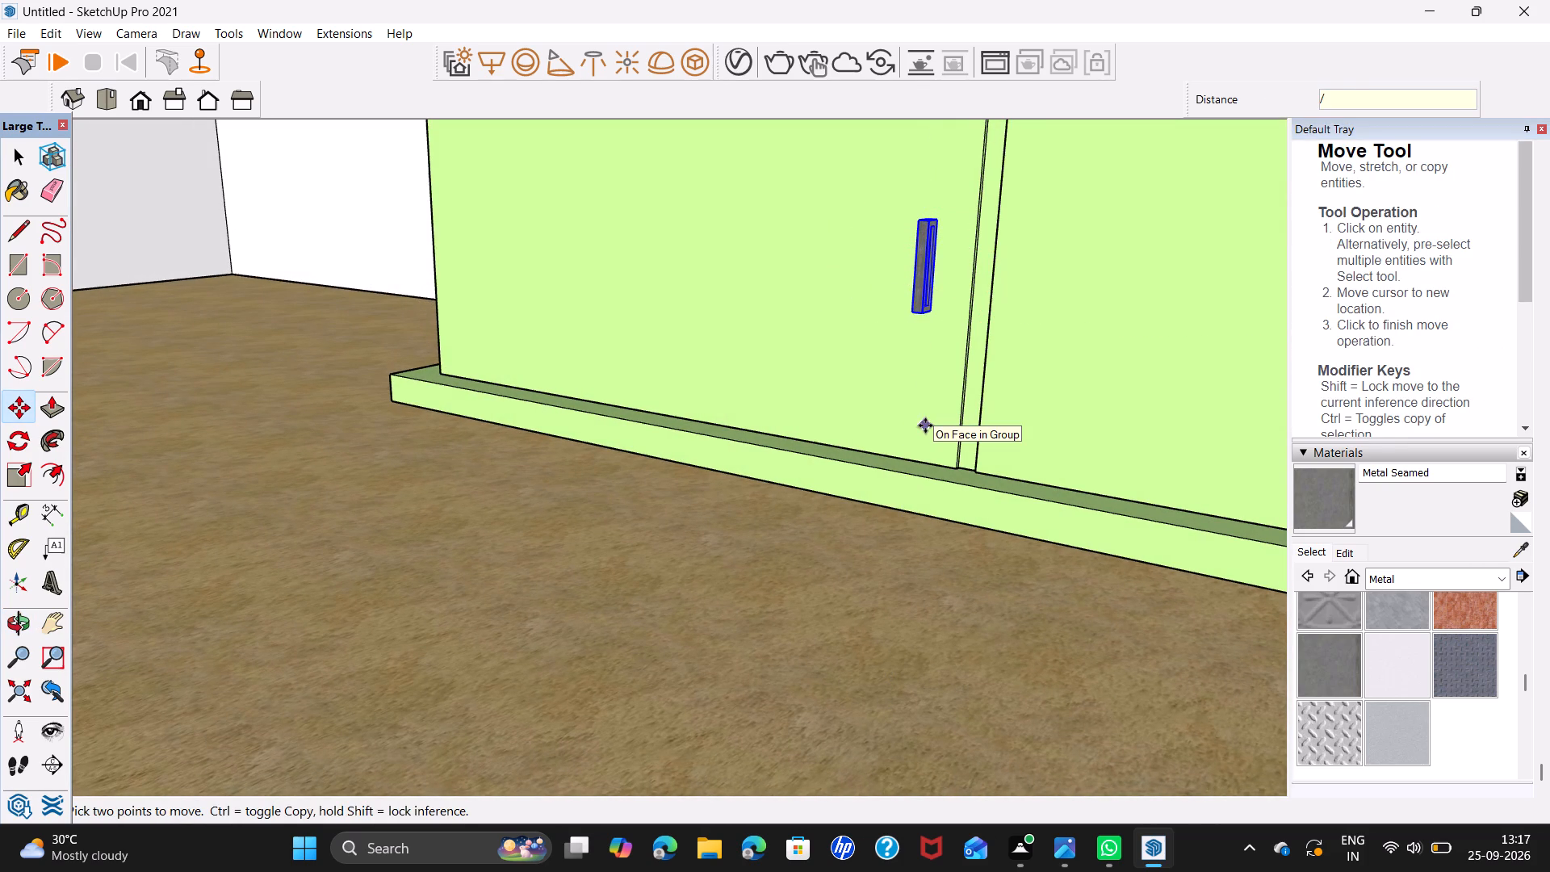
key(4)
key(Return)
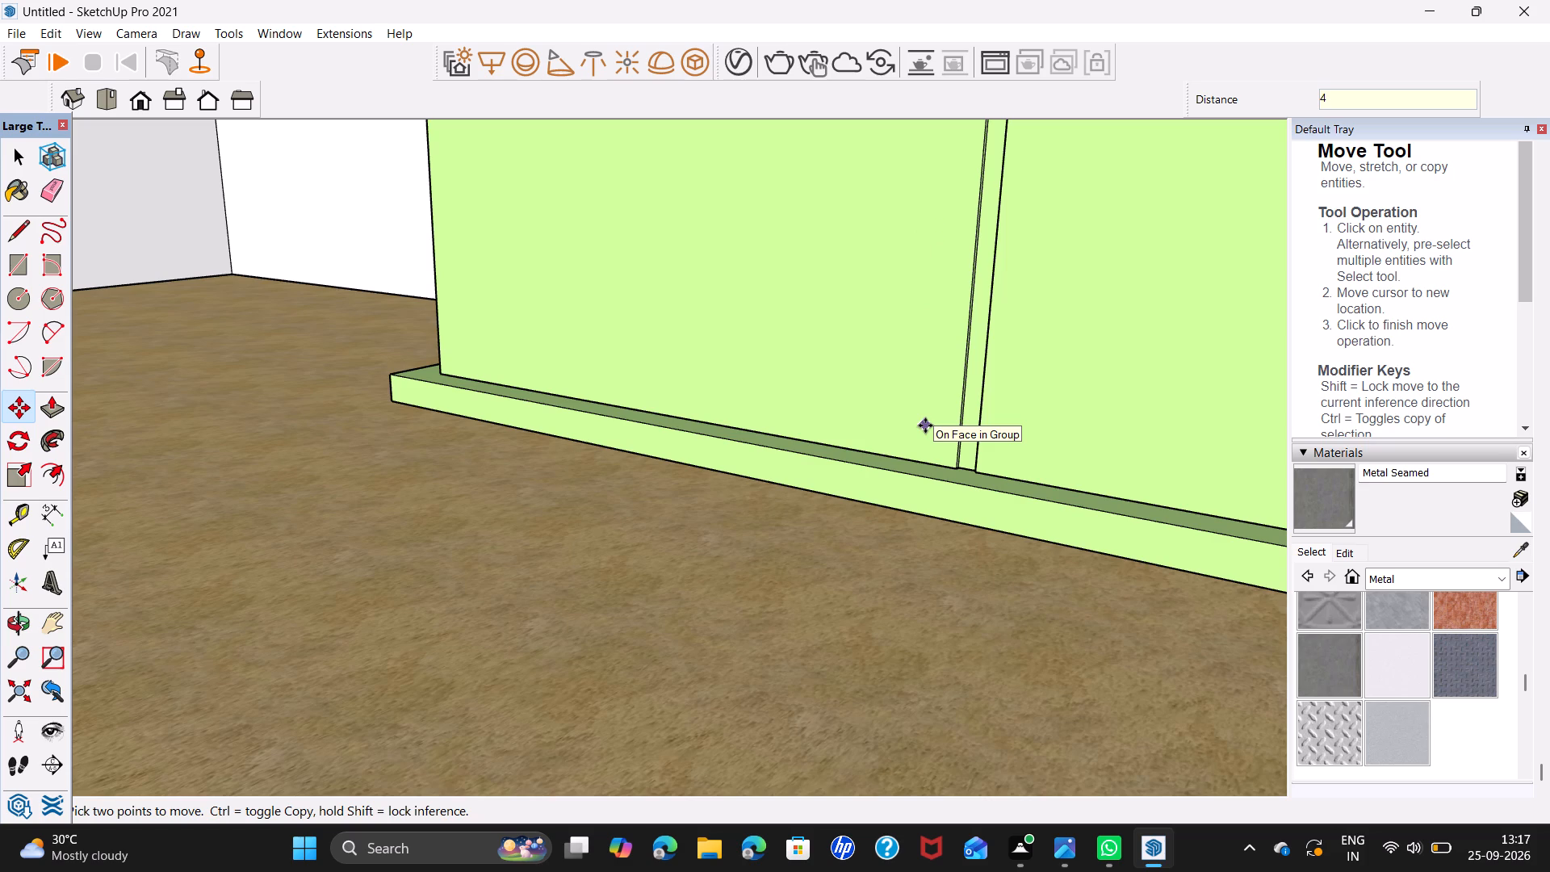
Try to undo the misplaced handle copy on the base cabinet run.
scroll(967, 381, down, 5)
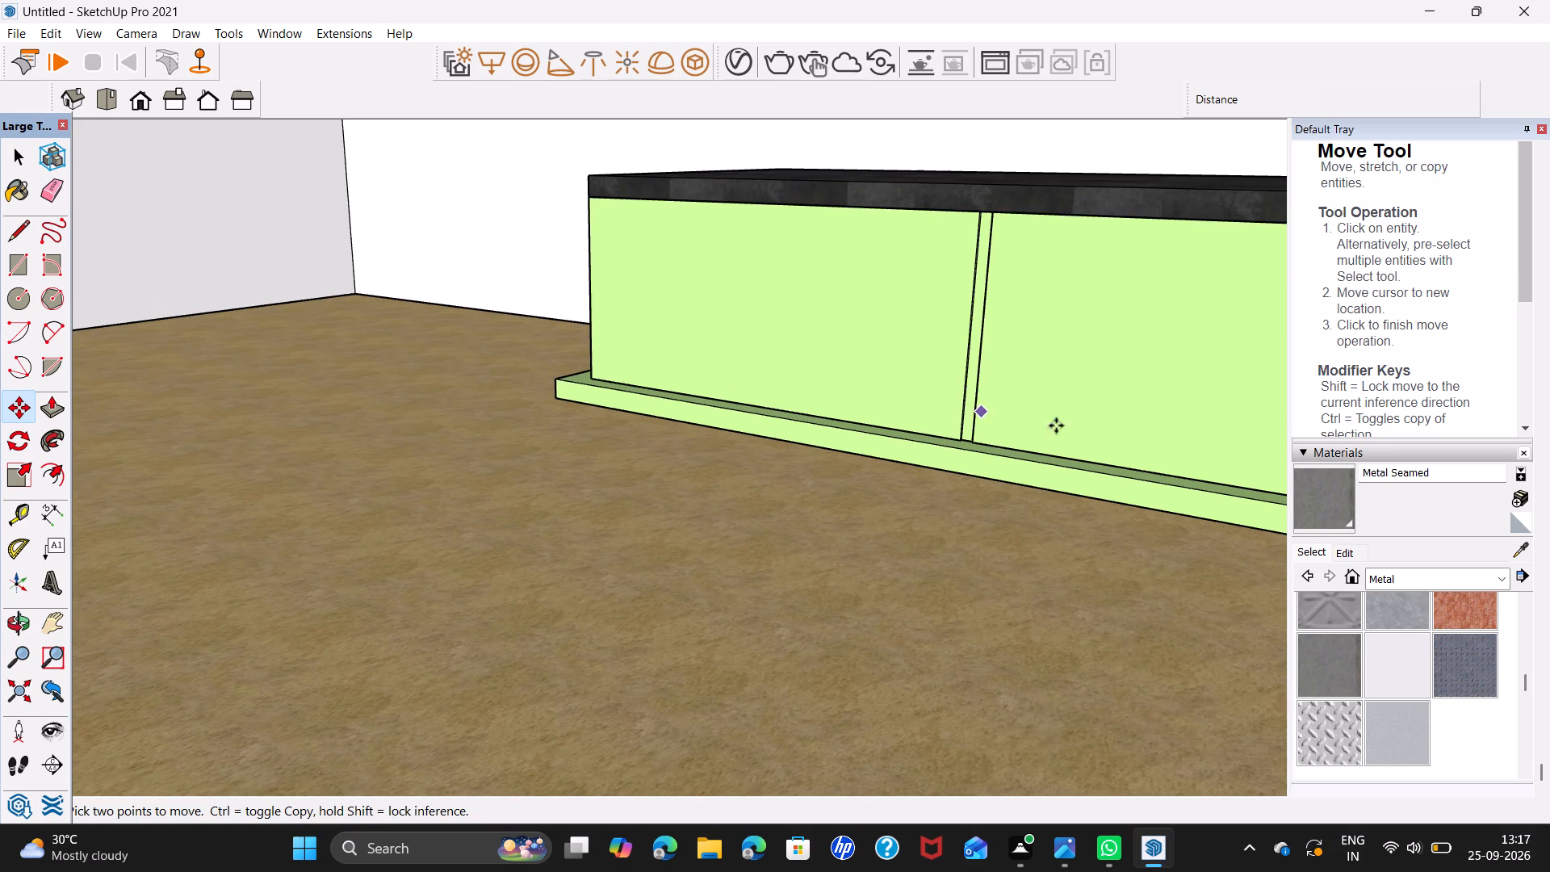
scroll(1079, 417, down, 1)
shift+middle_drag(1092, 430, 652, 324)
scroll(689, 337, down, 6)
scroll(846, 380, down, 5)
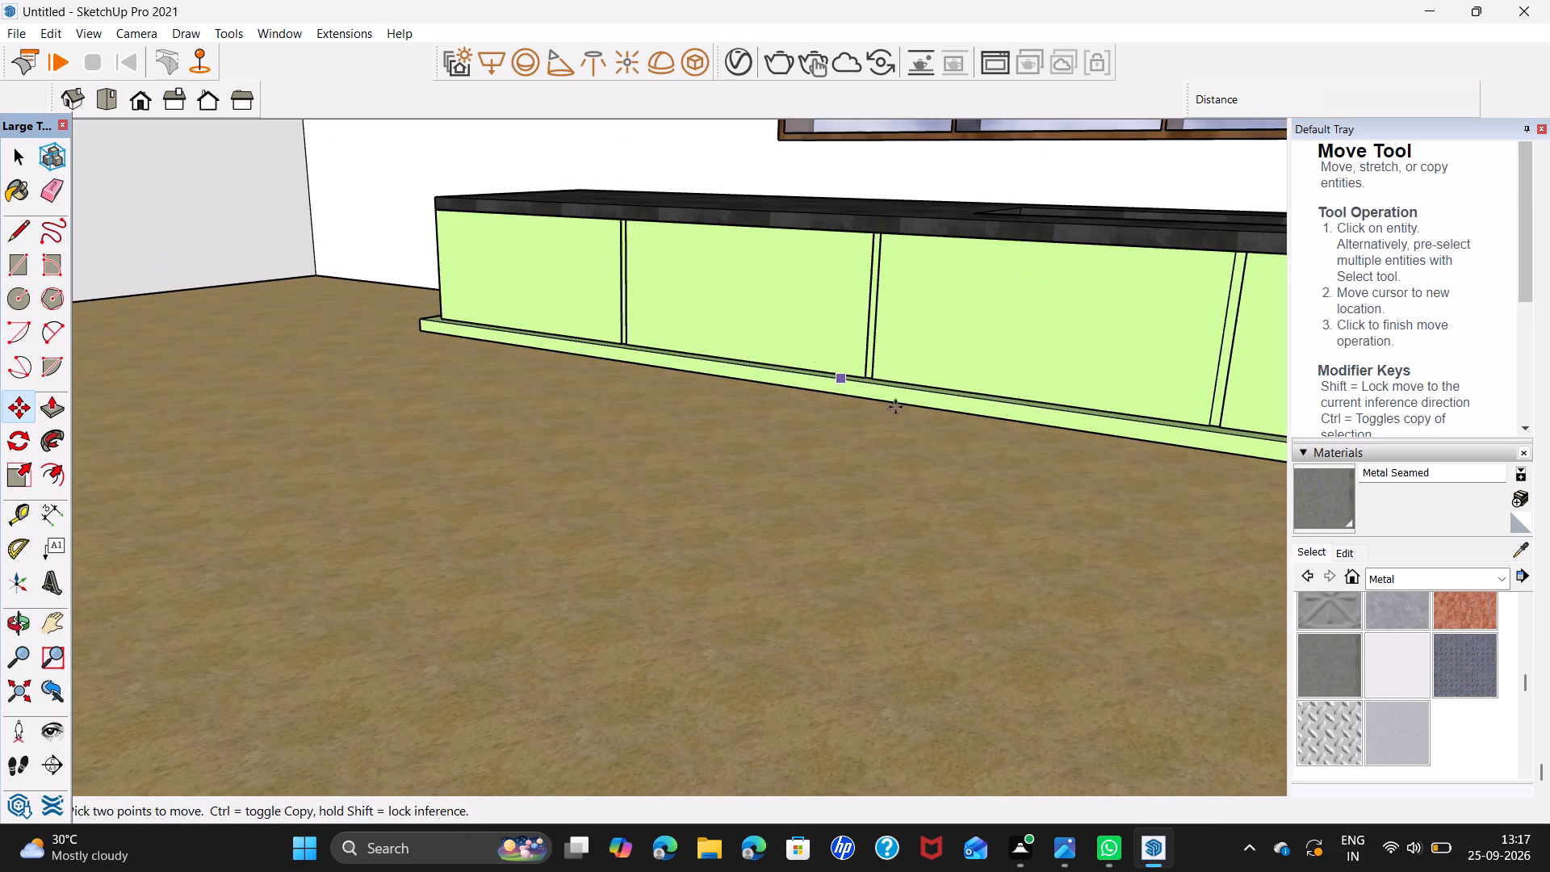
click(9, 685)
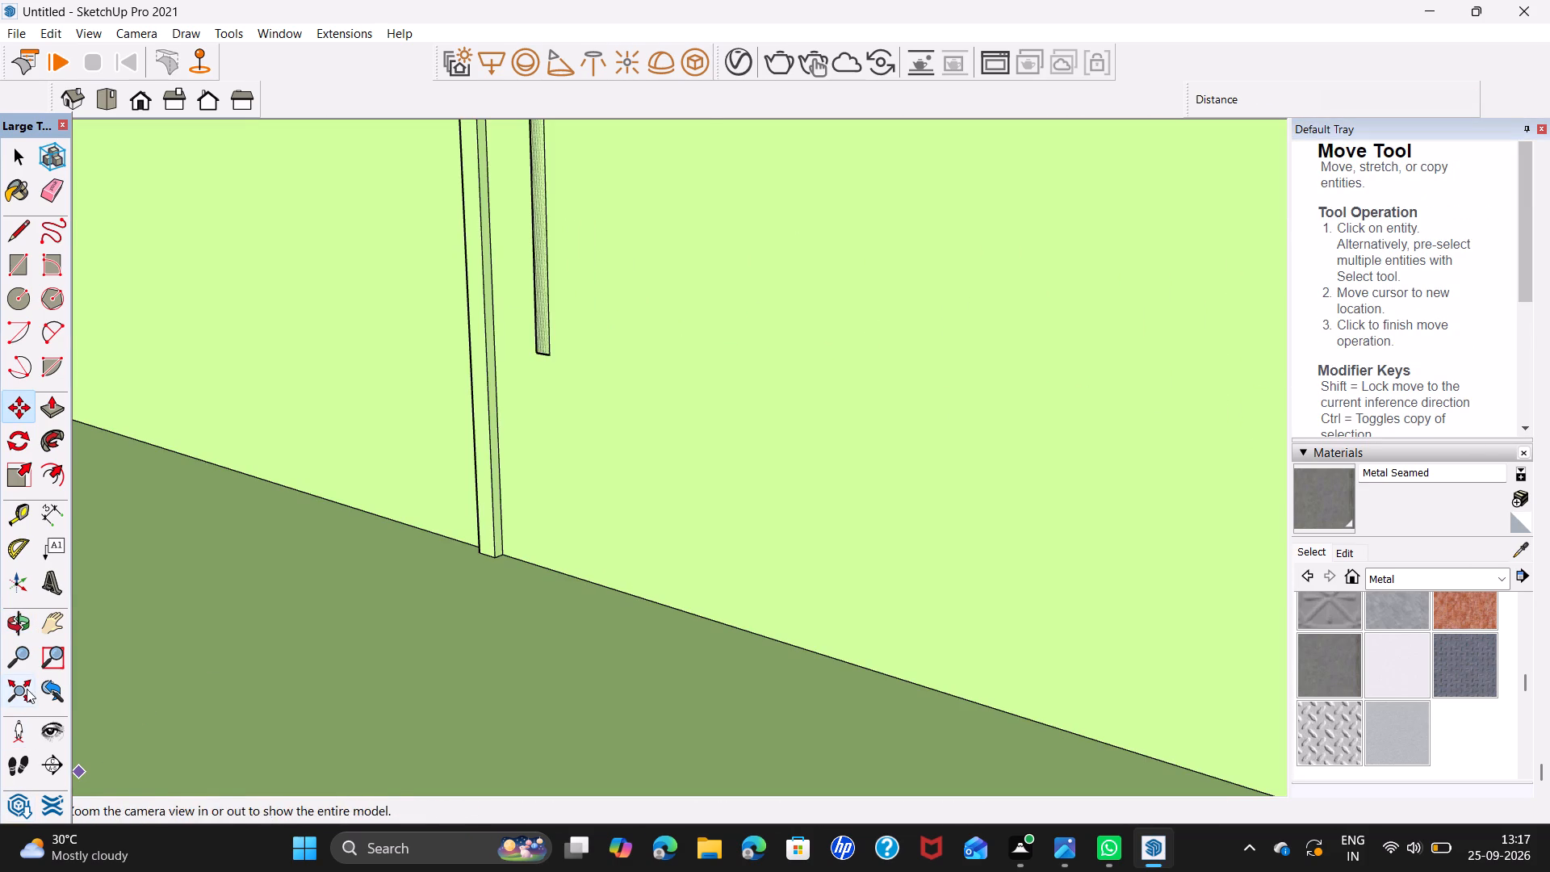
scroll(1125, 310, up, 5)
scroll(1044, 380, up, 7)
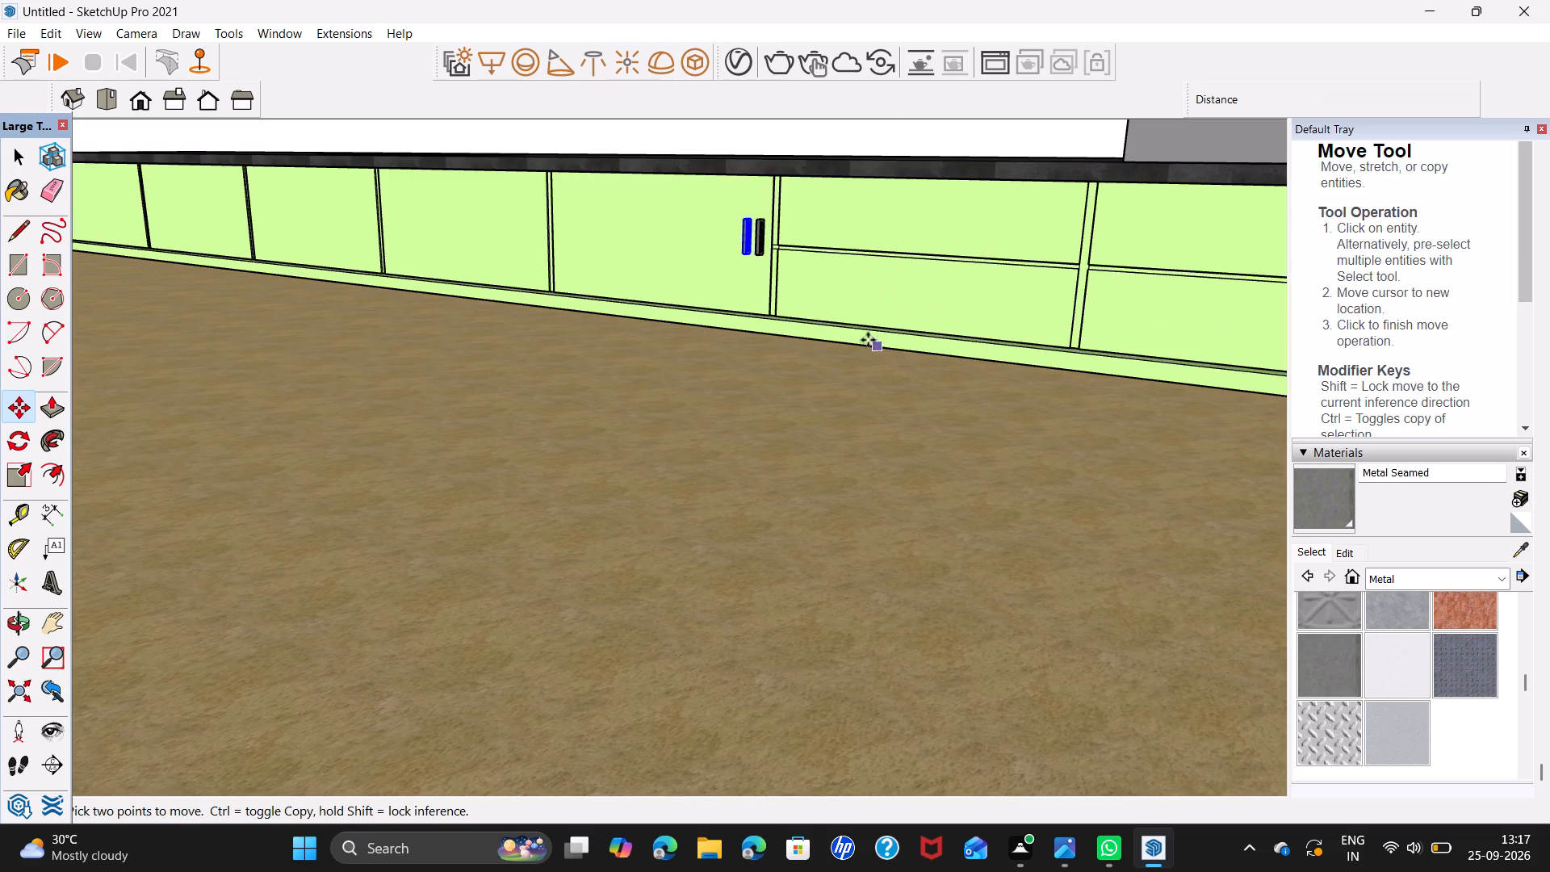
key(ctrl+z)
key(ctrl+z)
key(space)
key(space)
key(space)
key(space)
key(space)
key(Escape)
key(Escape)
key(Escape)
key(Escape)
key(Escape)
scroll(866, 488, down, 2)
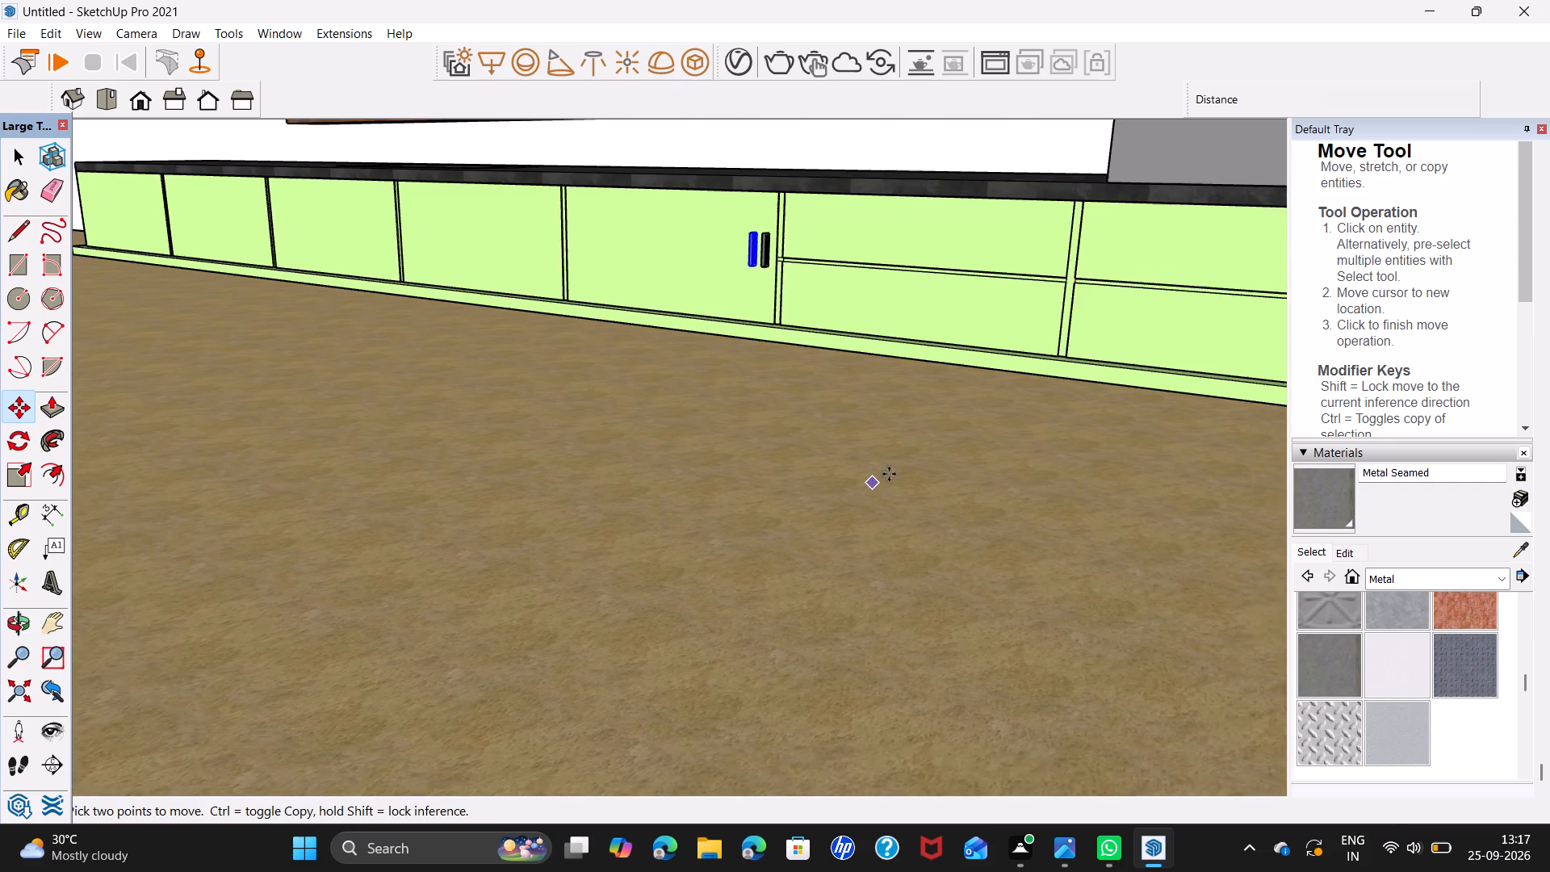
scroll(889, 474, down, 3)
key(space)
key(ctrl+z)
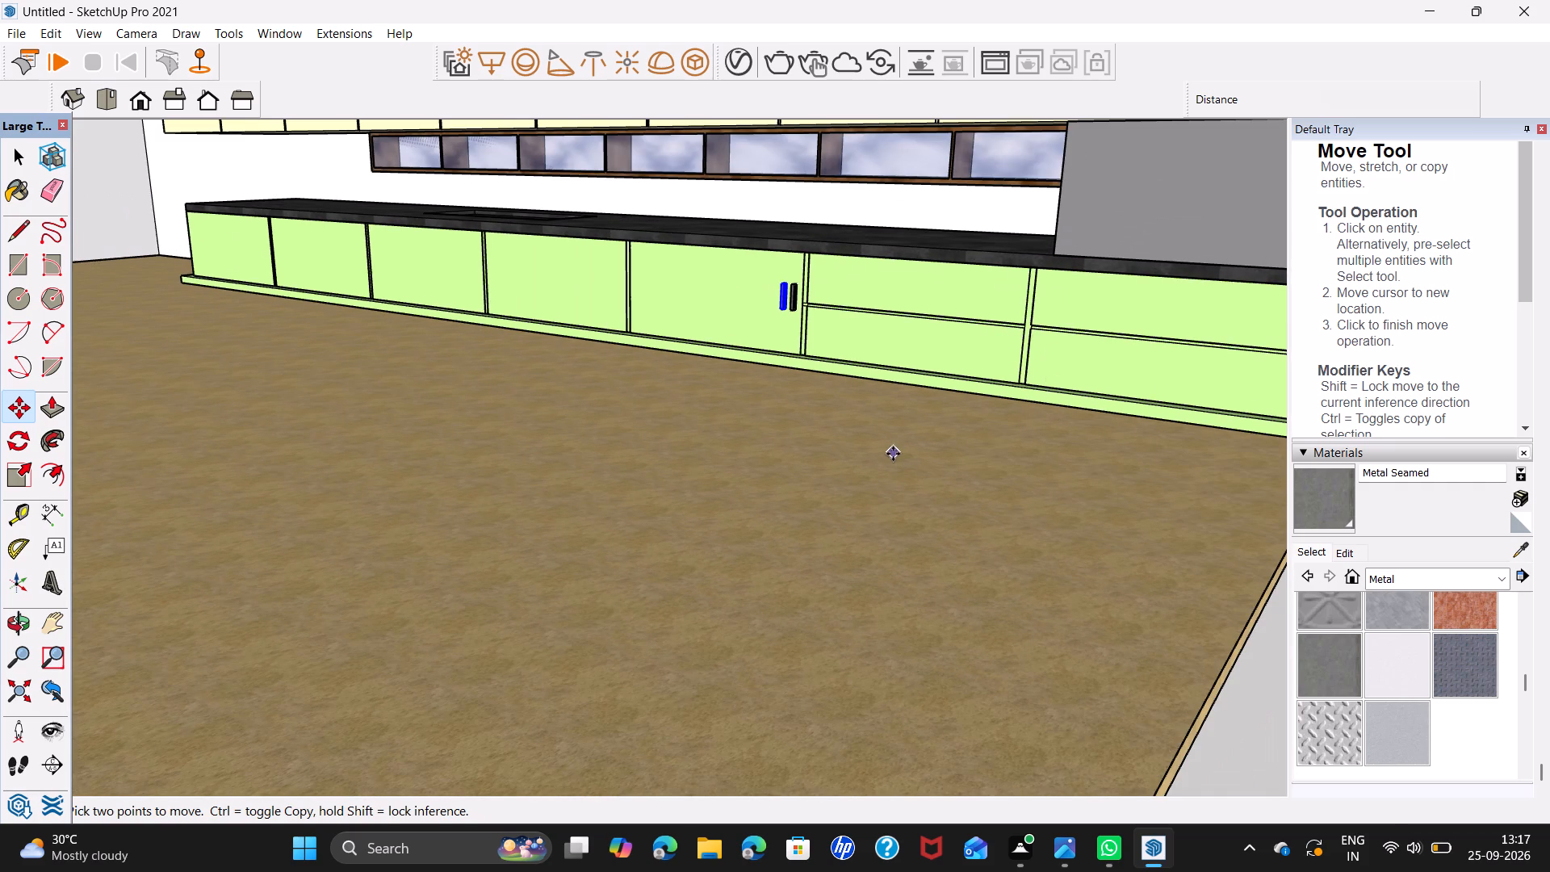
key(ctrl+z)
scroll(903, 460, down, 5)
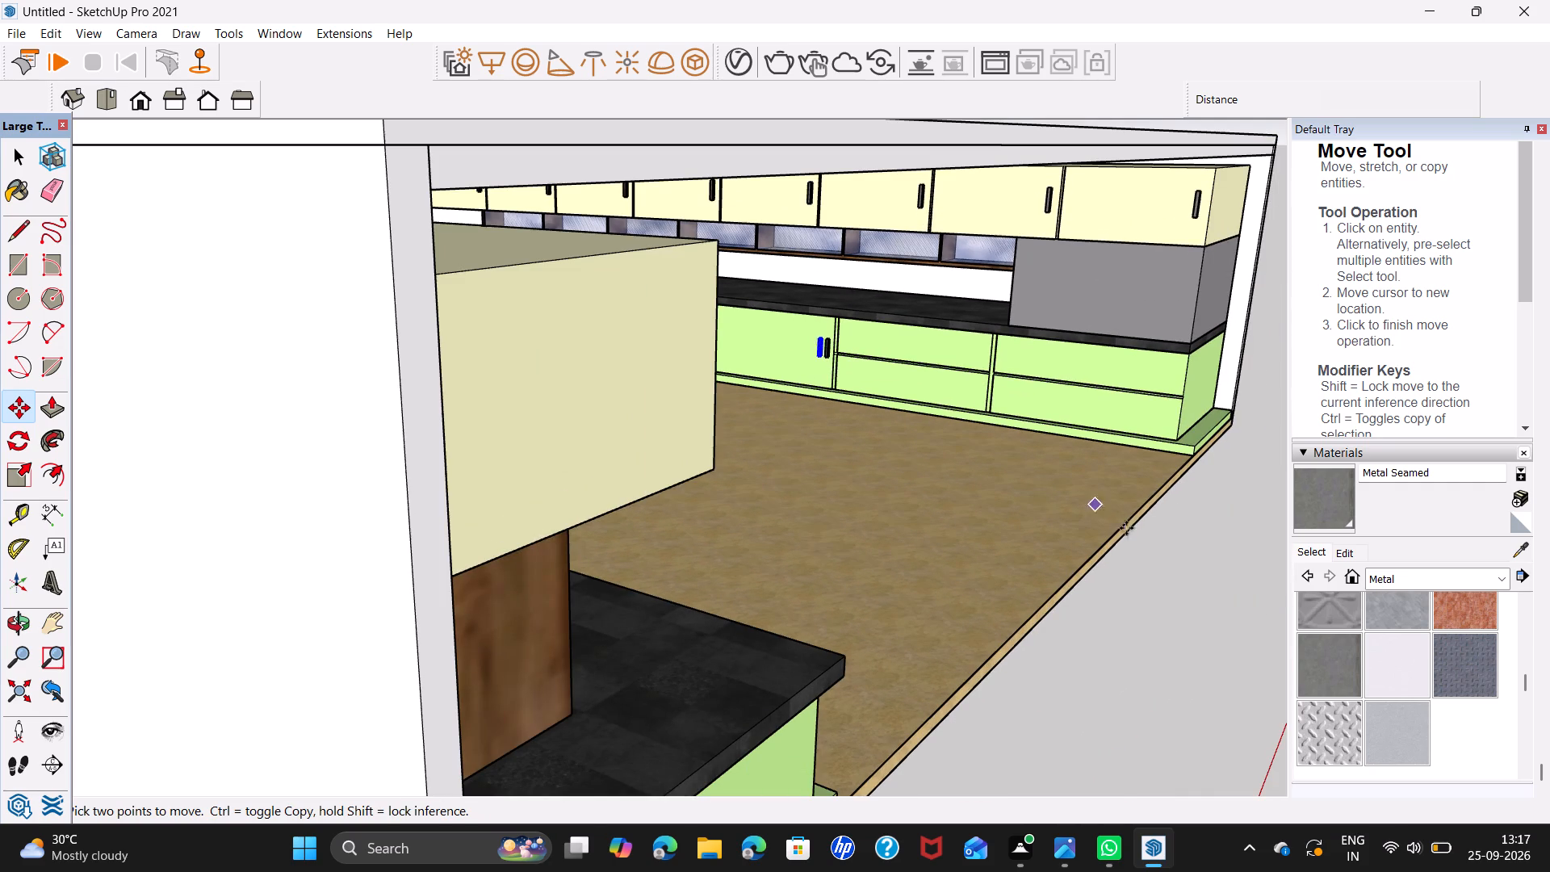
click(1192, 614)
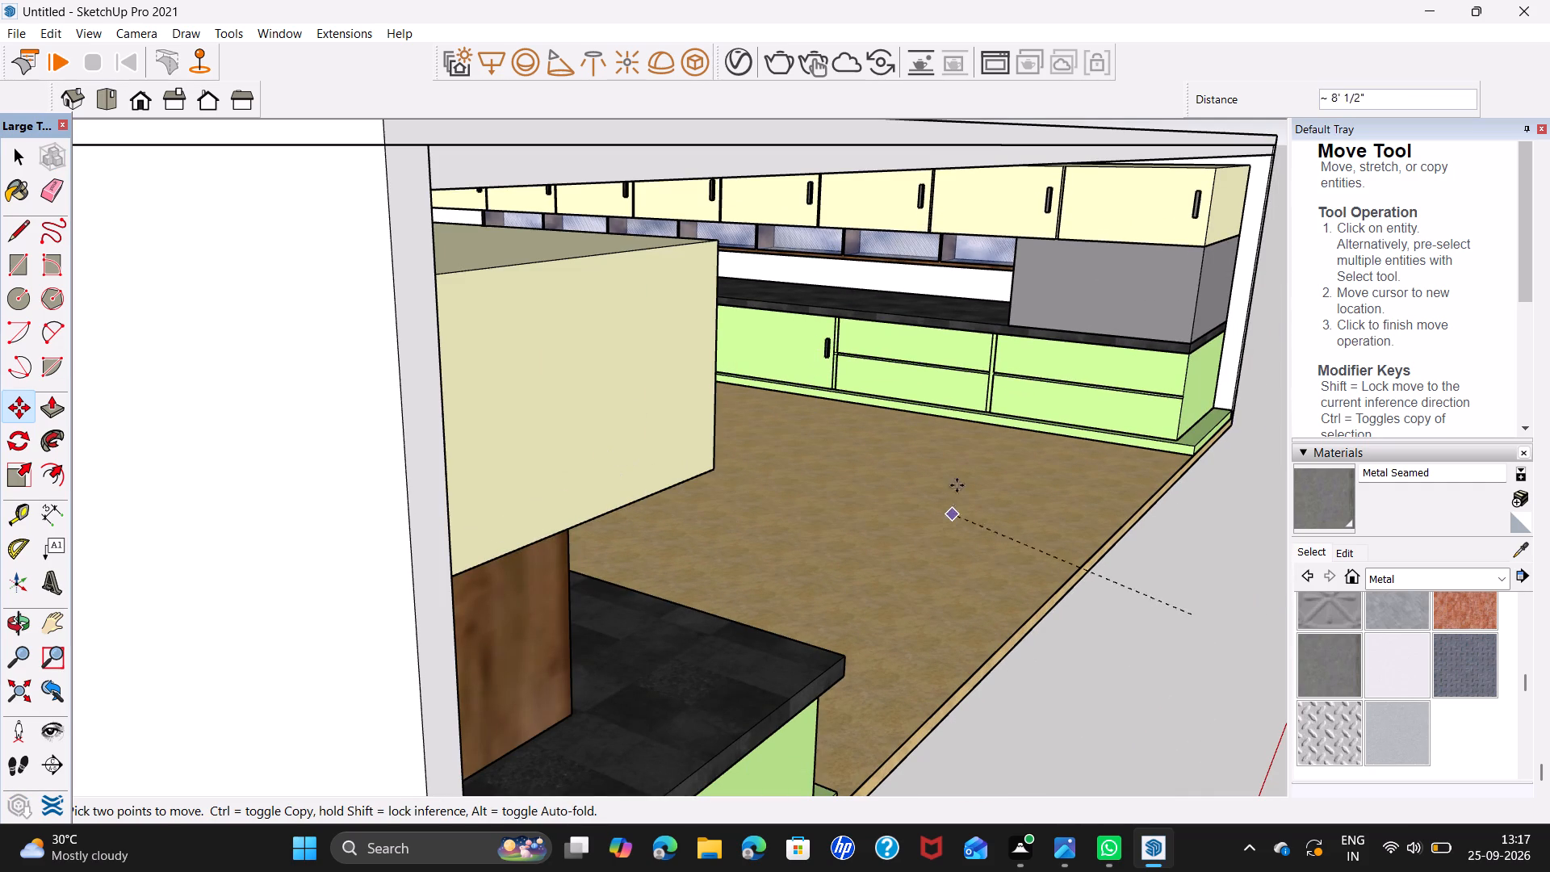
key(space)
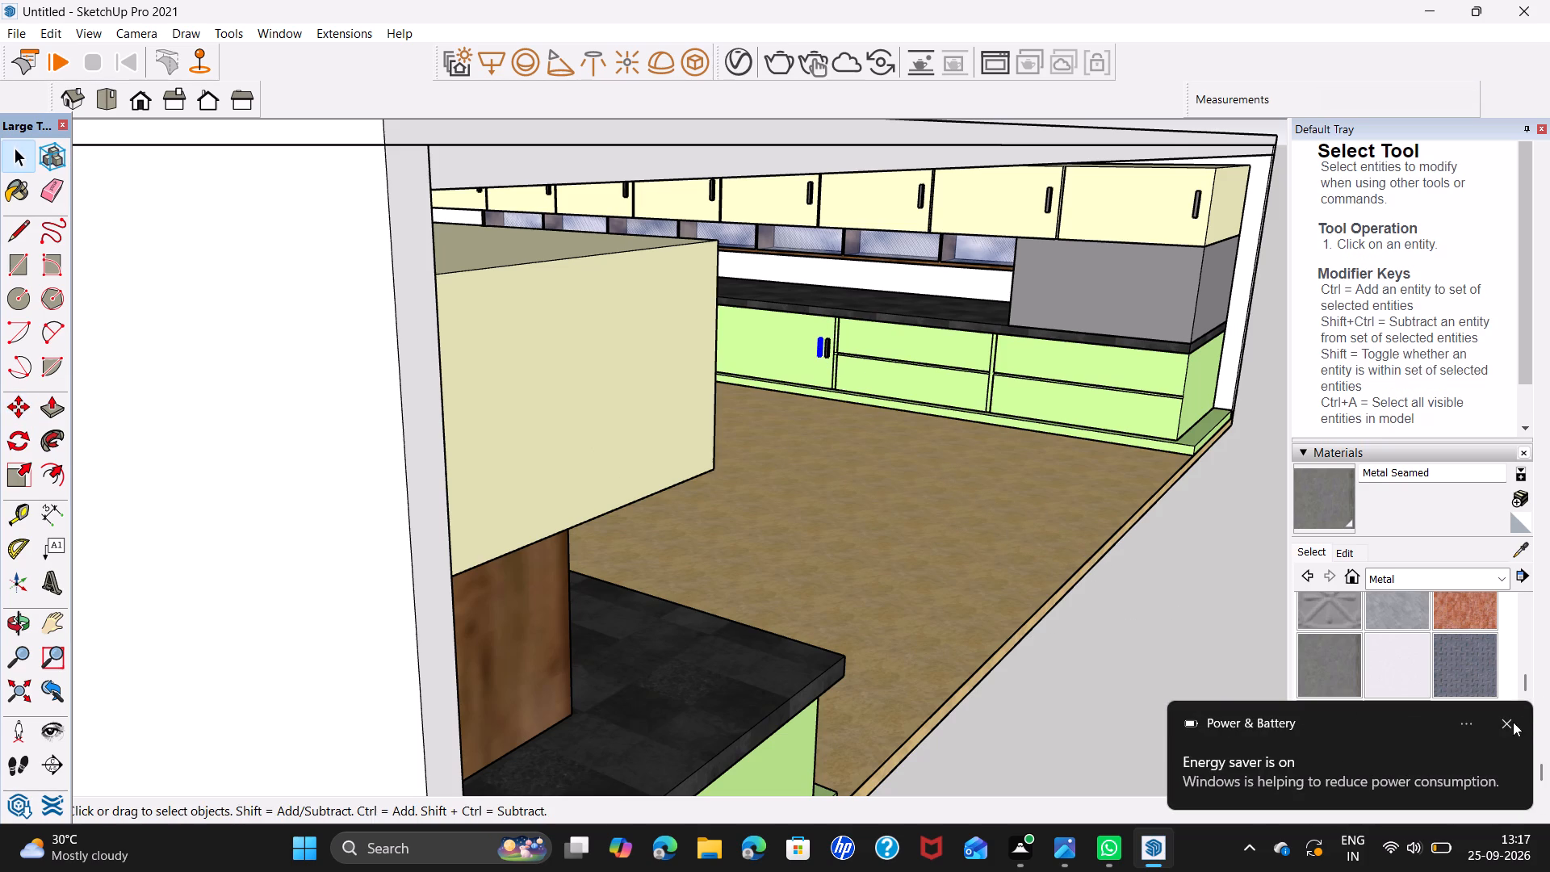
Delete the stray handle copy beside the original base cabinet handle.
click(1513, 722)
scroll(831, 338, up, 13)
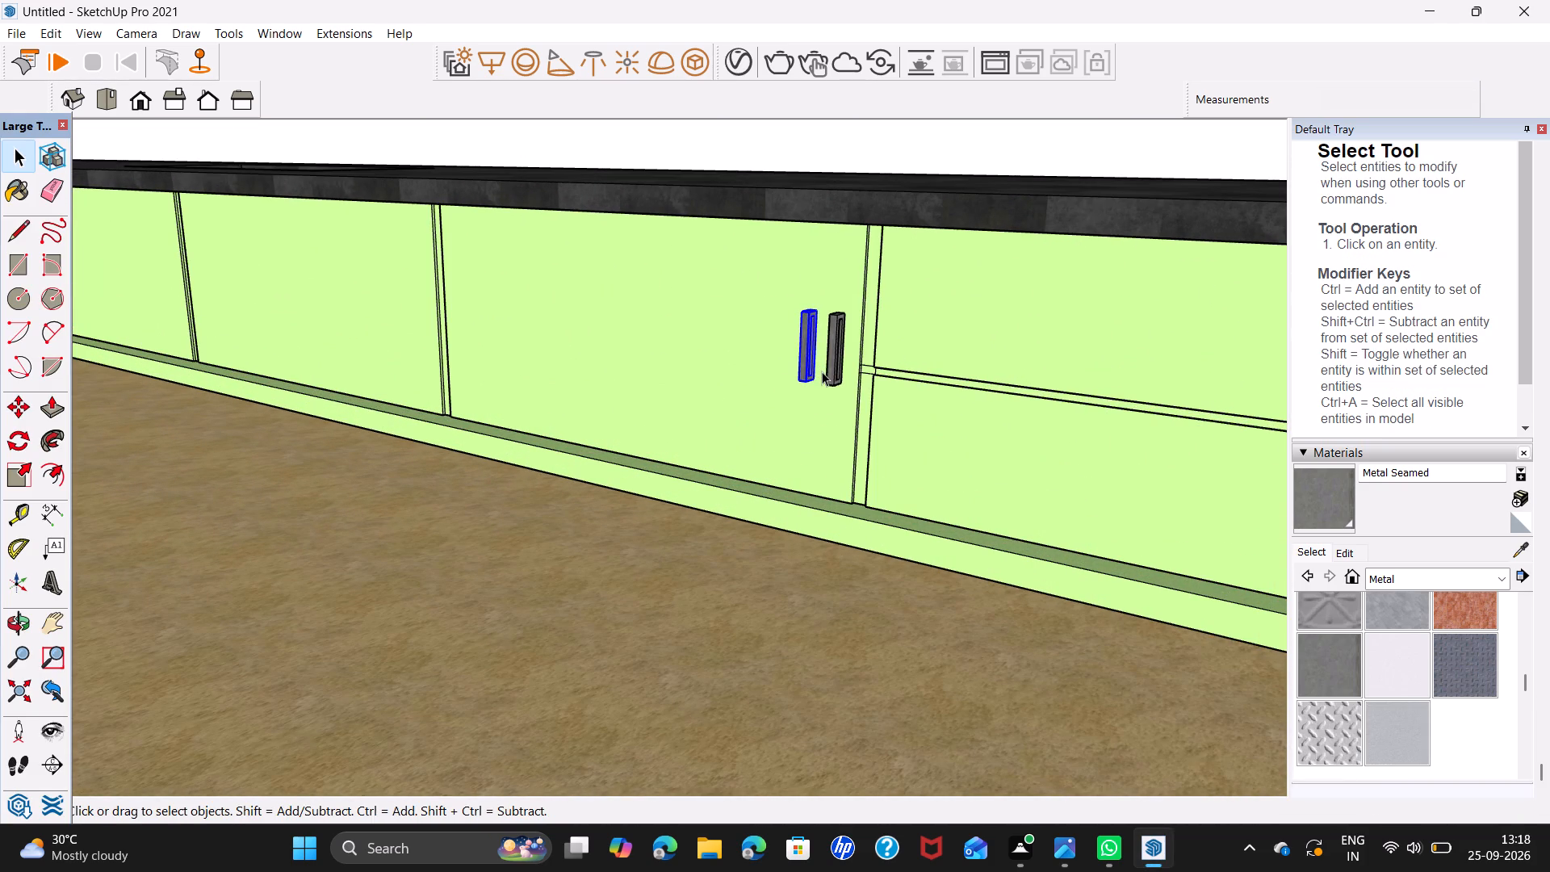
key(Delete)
Copy the original slotted base cabinet handle along the run onto the far end door, about 26' 5 11/16" away.
scroll(826, 380, up, 4)
click(845, 367)
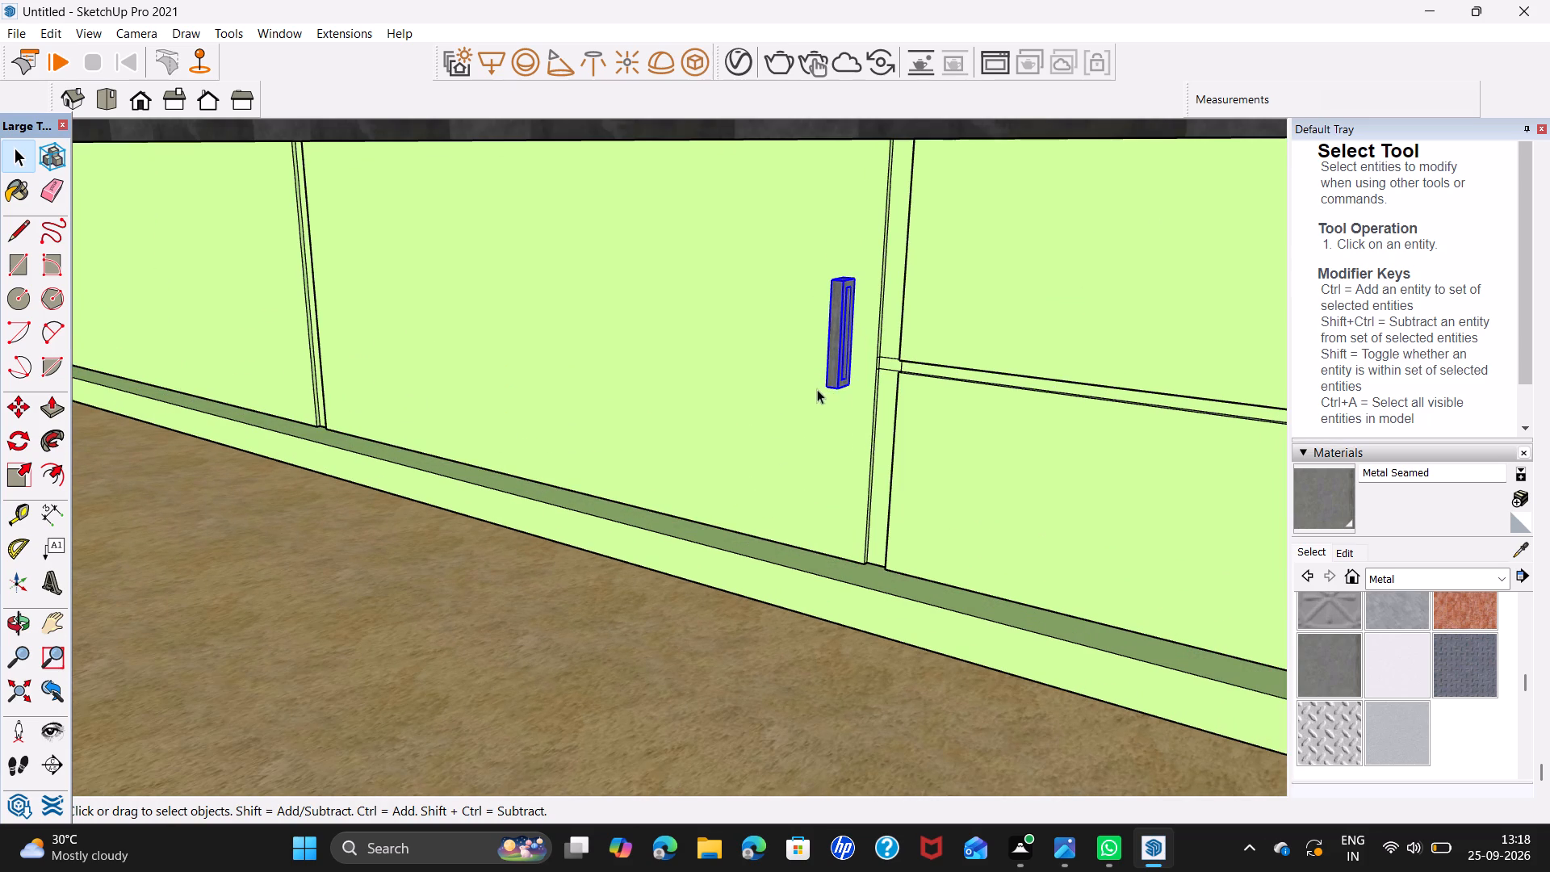
scroll(806, 396, up, 1)
middle_drag(806, 399, 1179, 401)
scroll(768, 353, up, 4)
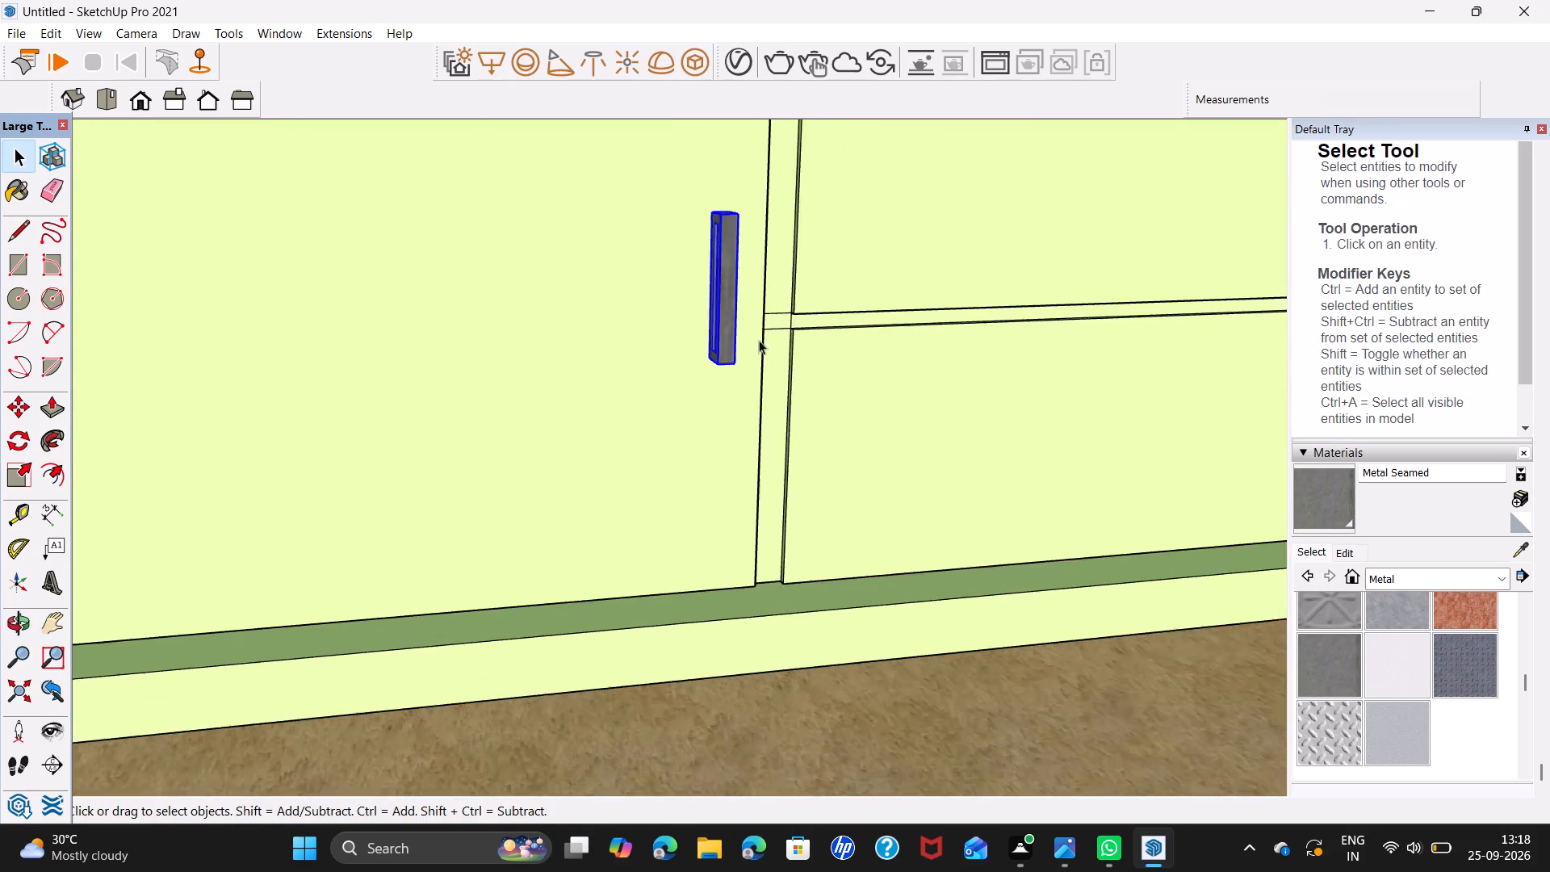
scroll(759, 340, up, 2)
key(m)
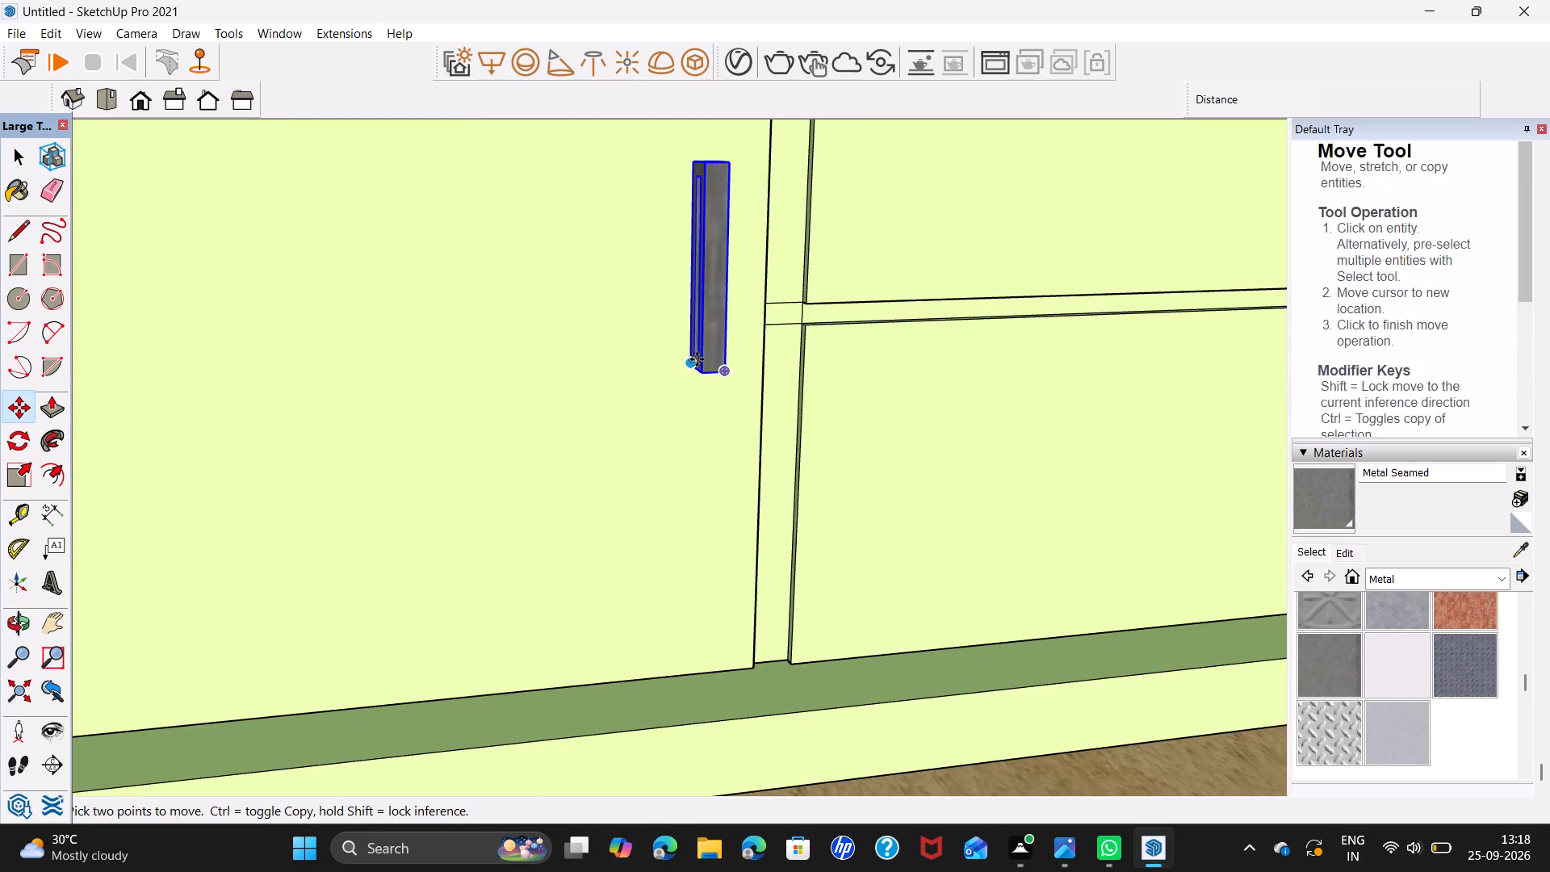
scroll(685, 363, up, 6)
click(688, 362)
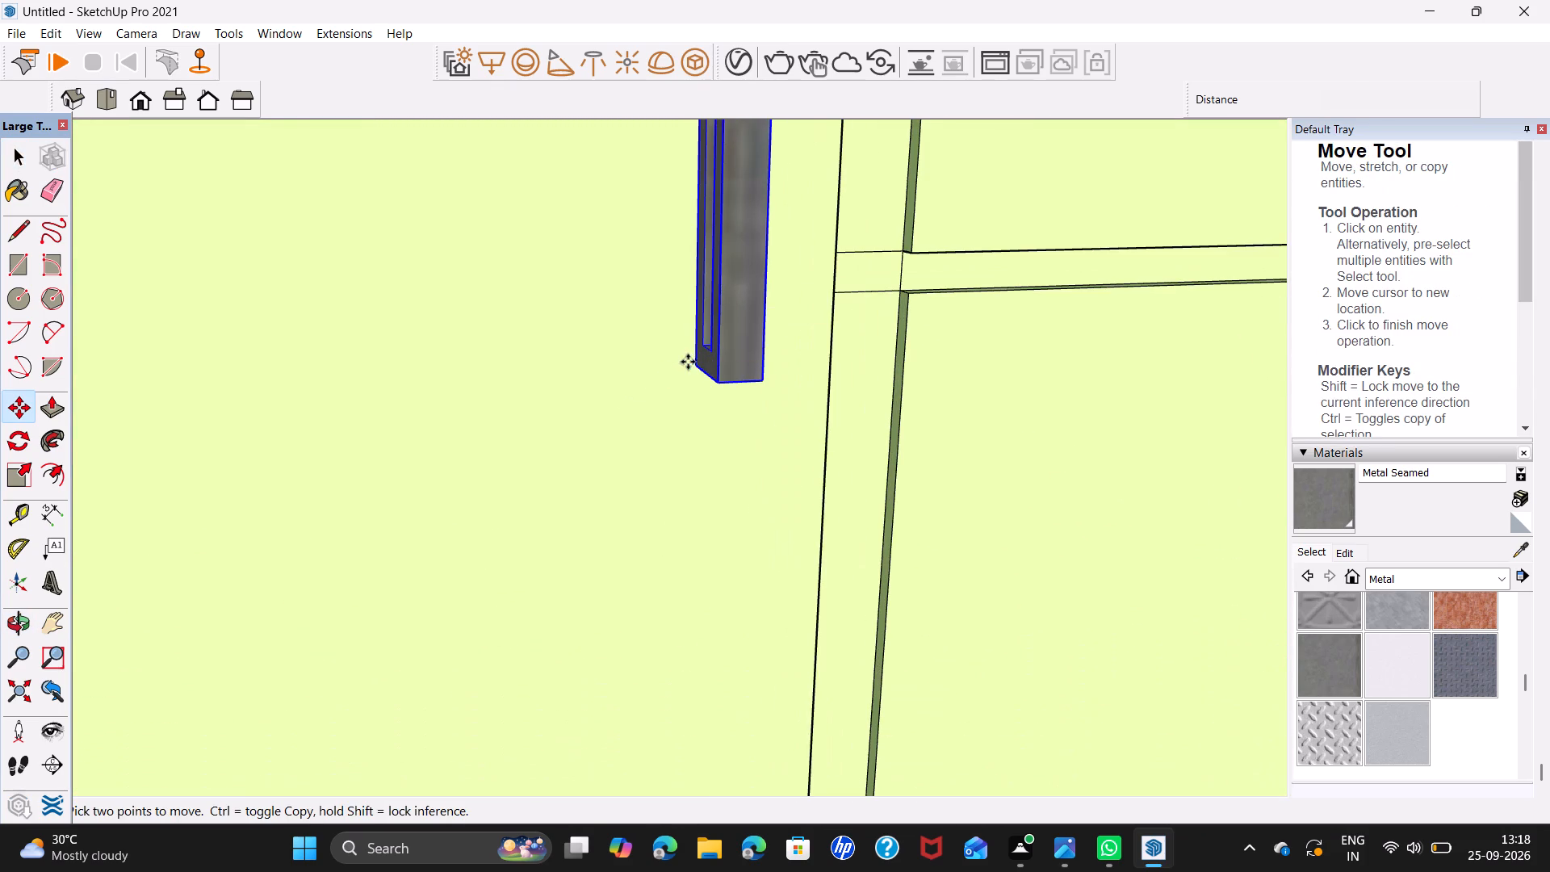
scroll(395, 428, down, 7)
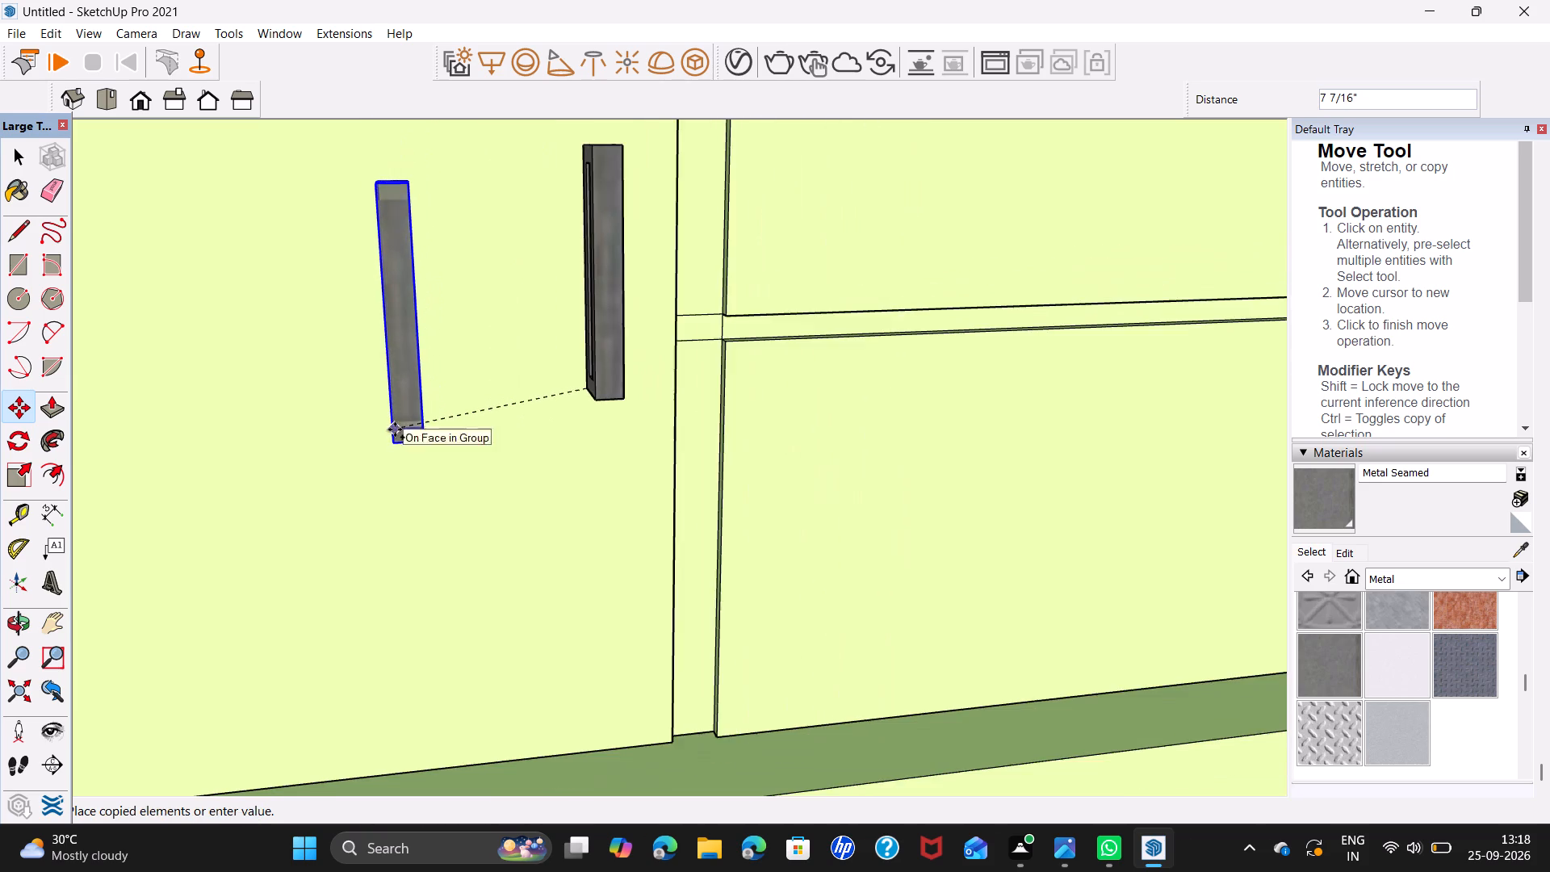
scroll(395, 431, down, 9)
shift+middle_drag(392, 431, 1167, 411)
scroll(871, 413, down, 6)
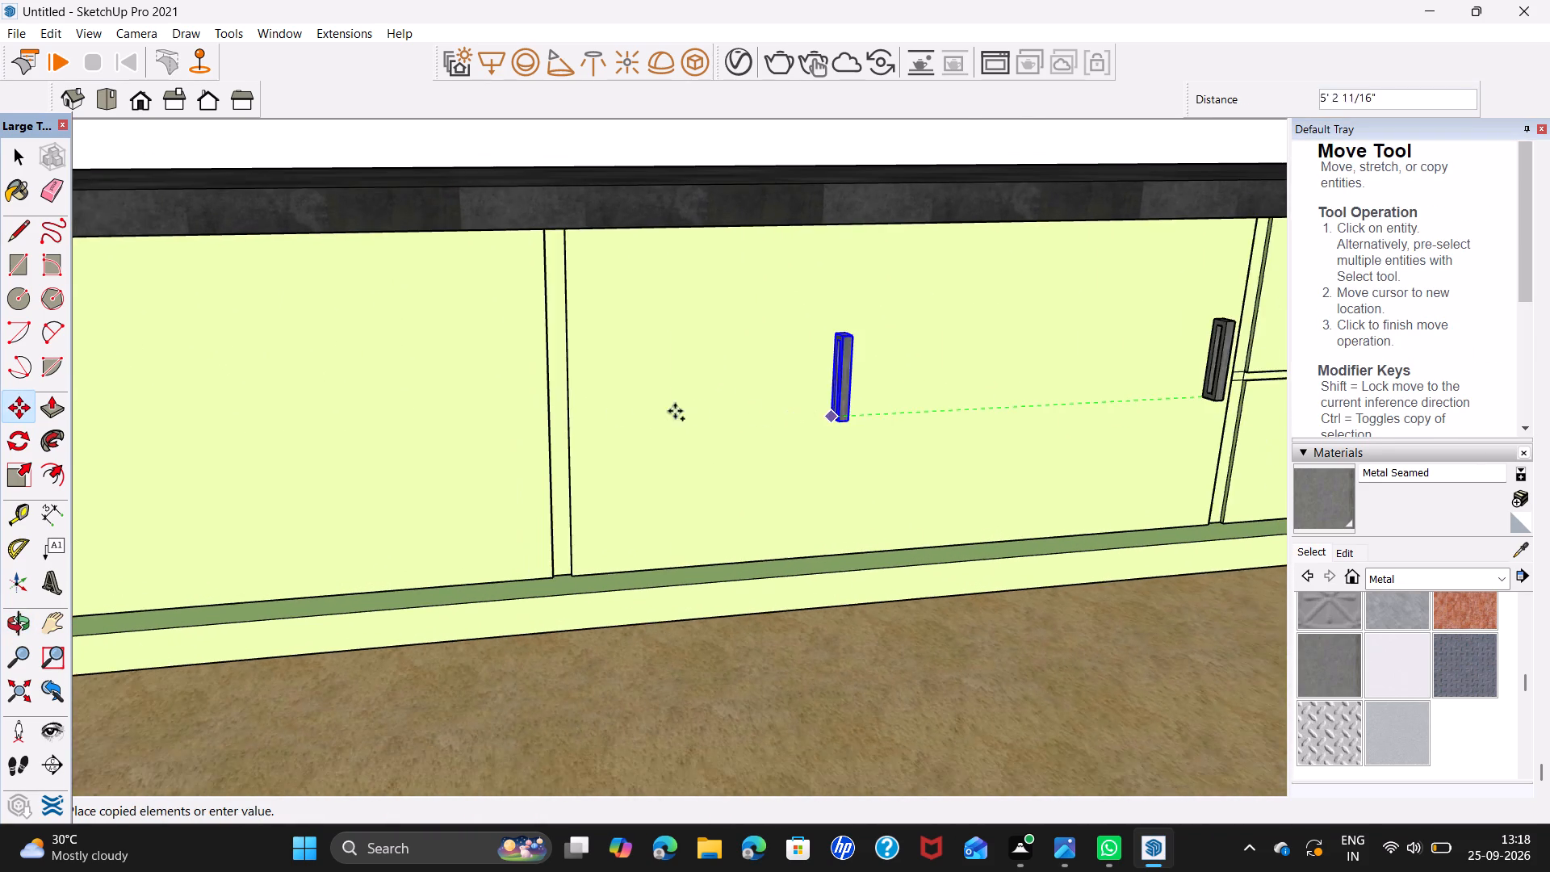
scroll(546, 409, down, 5)
shift+middle_drag(487, 405, 1255, 407)
scroll(624, 501, down, 4)
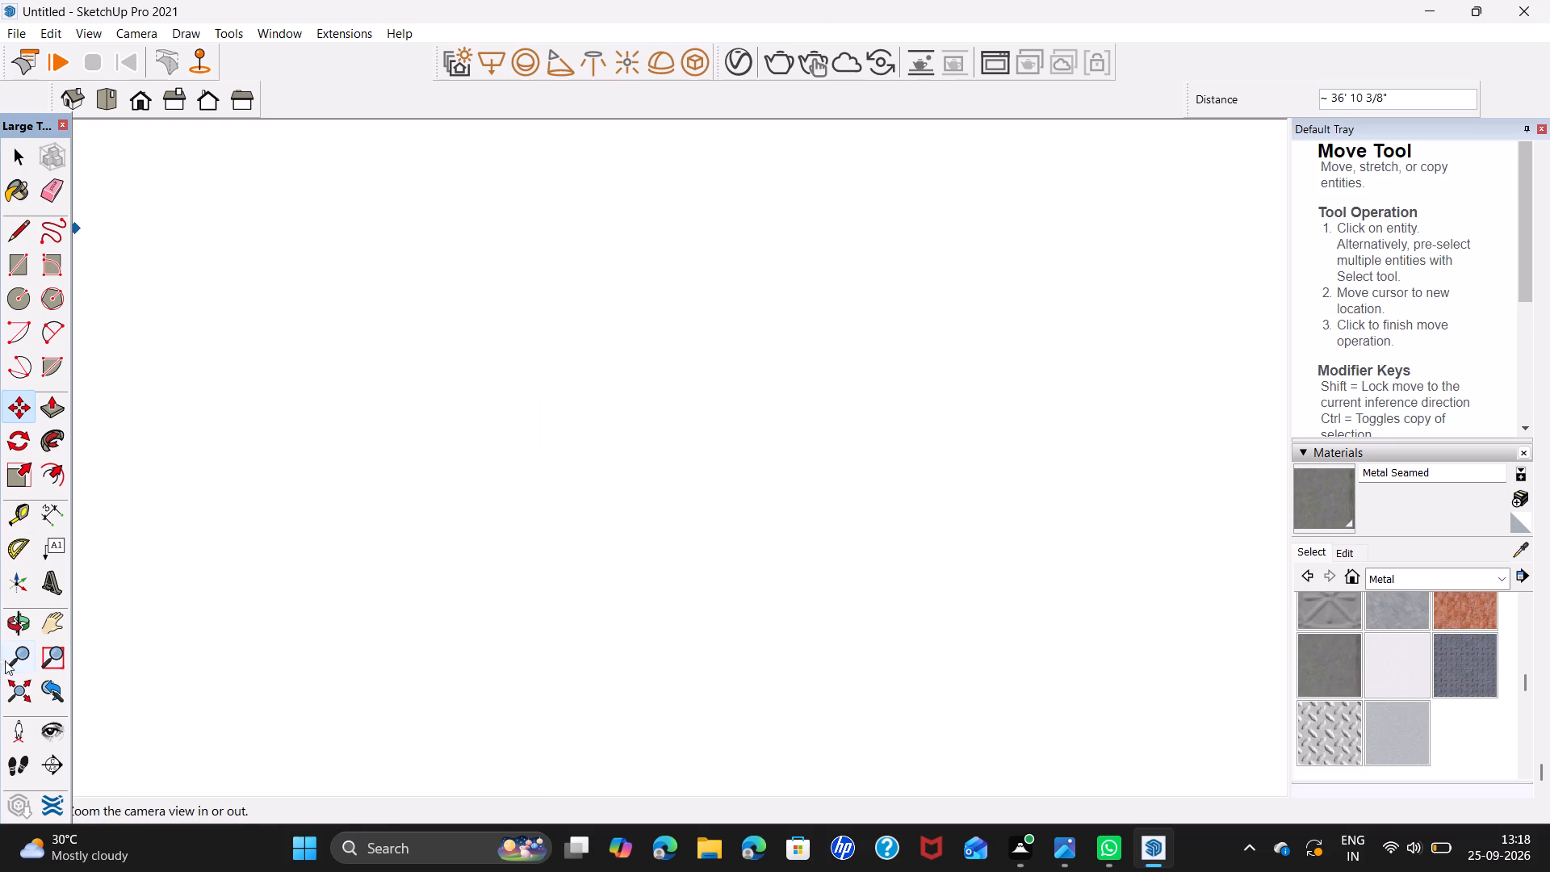
click(23, 701)
middle_drag(965, 388, 722, 421)
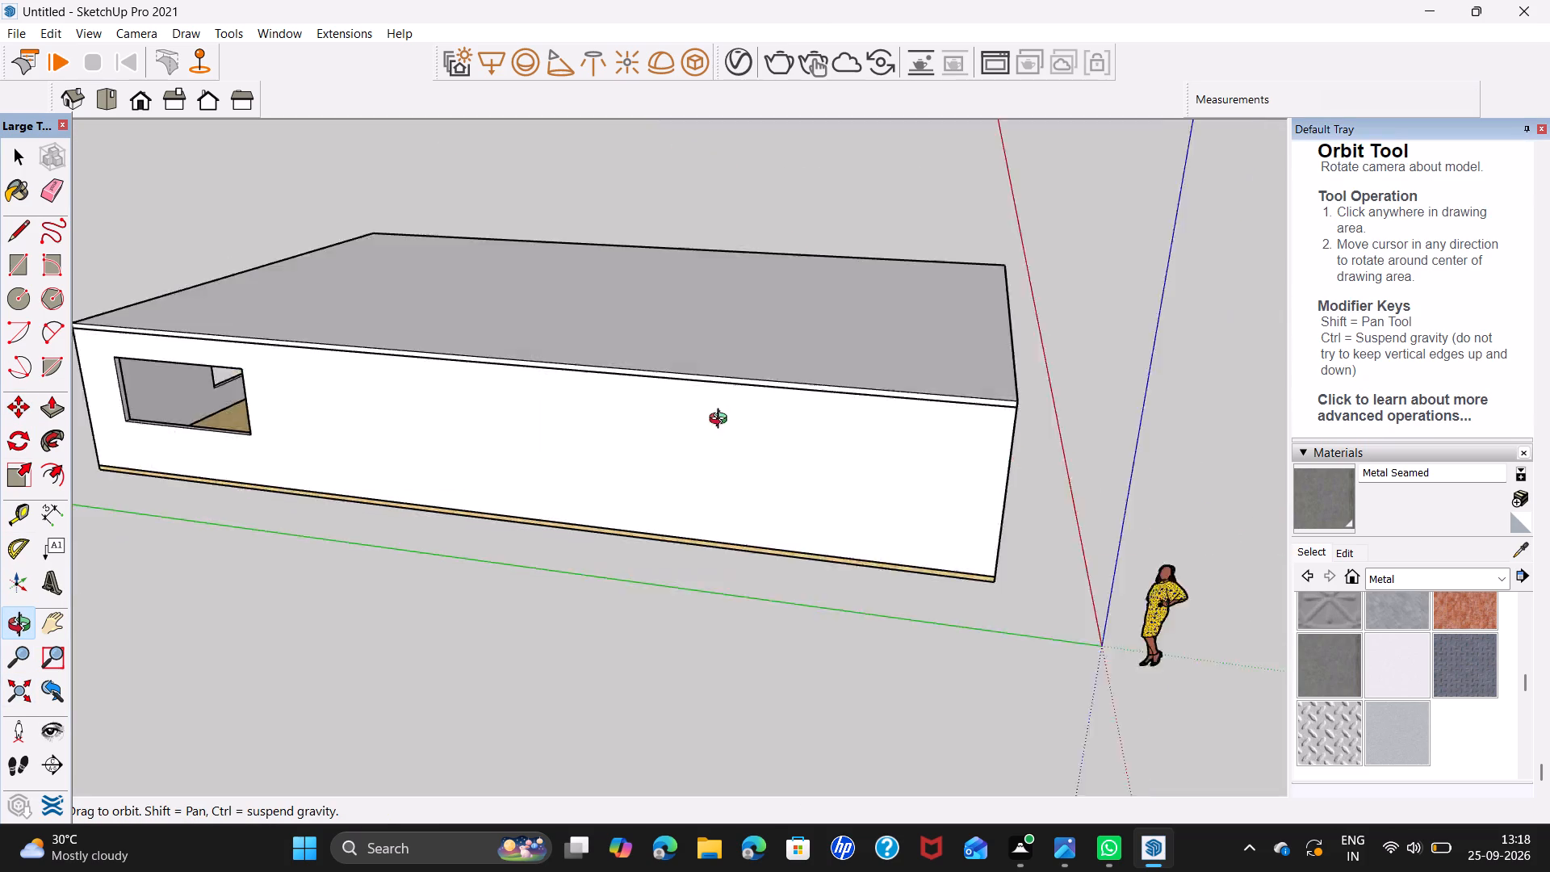
middle_drag(722, 421, 443, 345)
scroll(756, 386, up, 13)
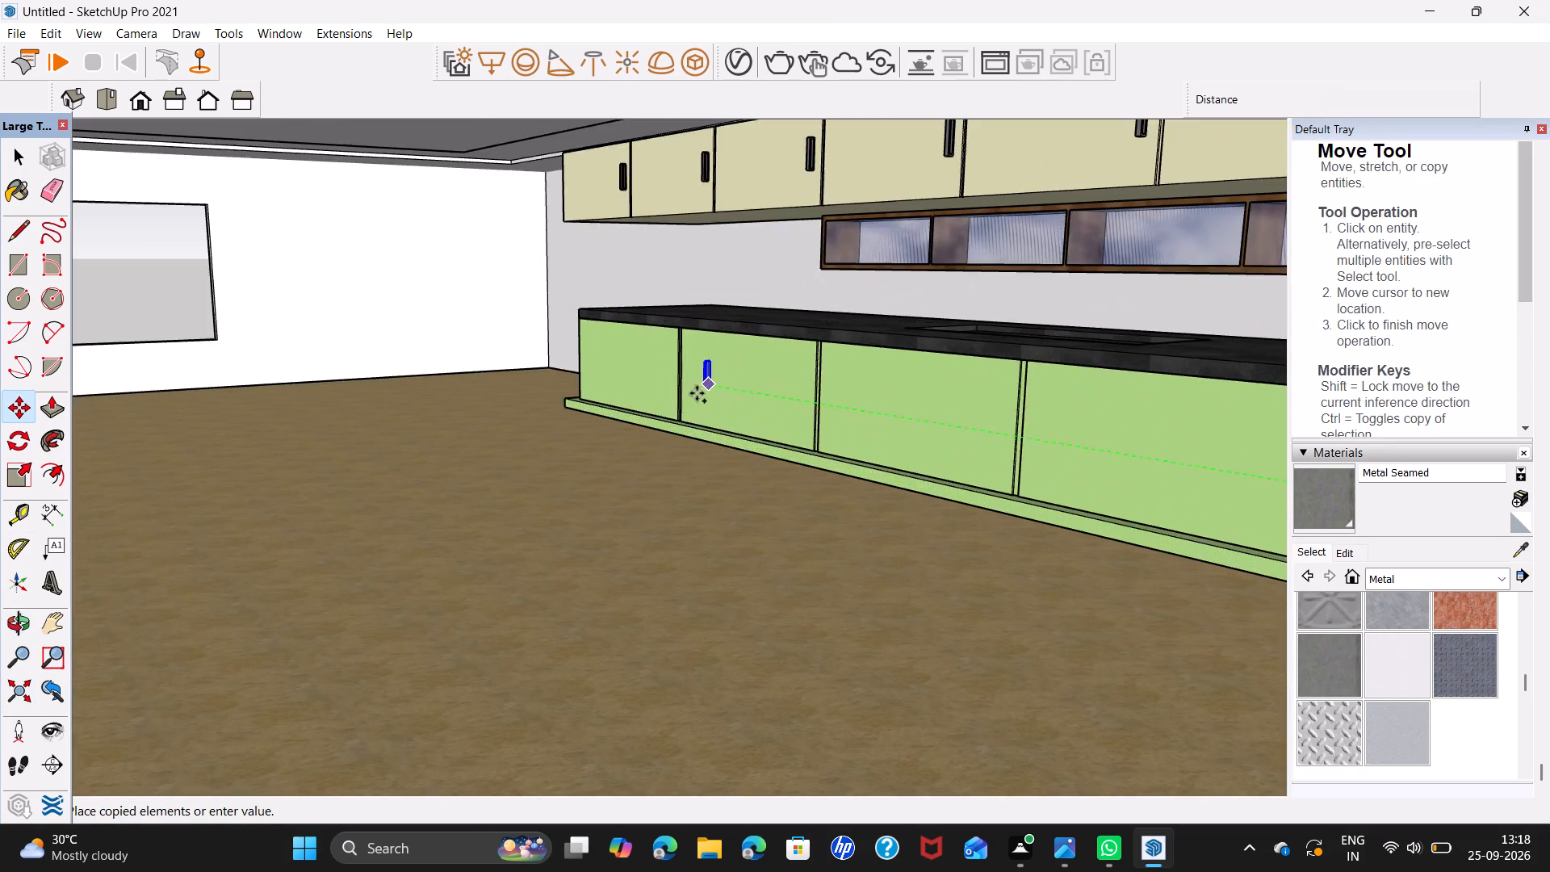
scroll(664, 379, up, 5)
middle_drag(661, 378, 795, 381)
scroll(795, 381, up, 1)
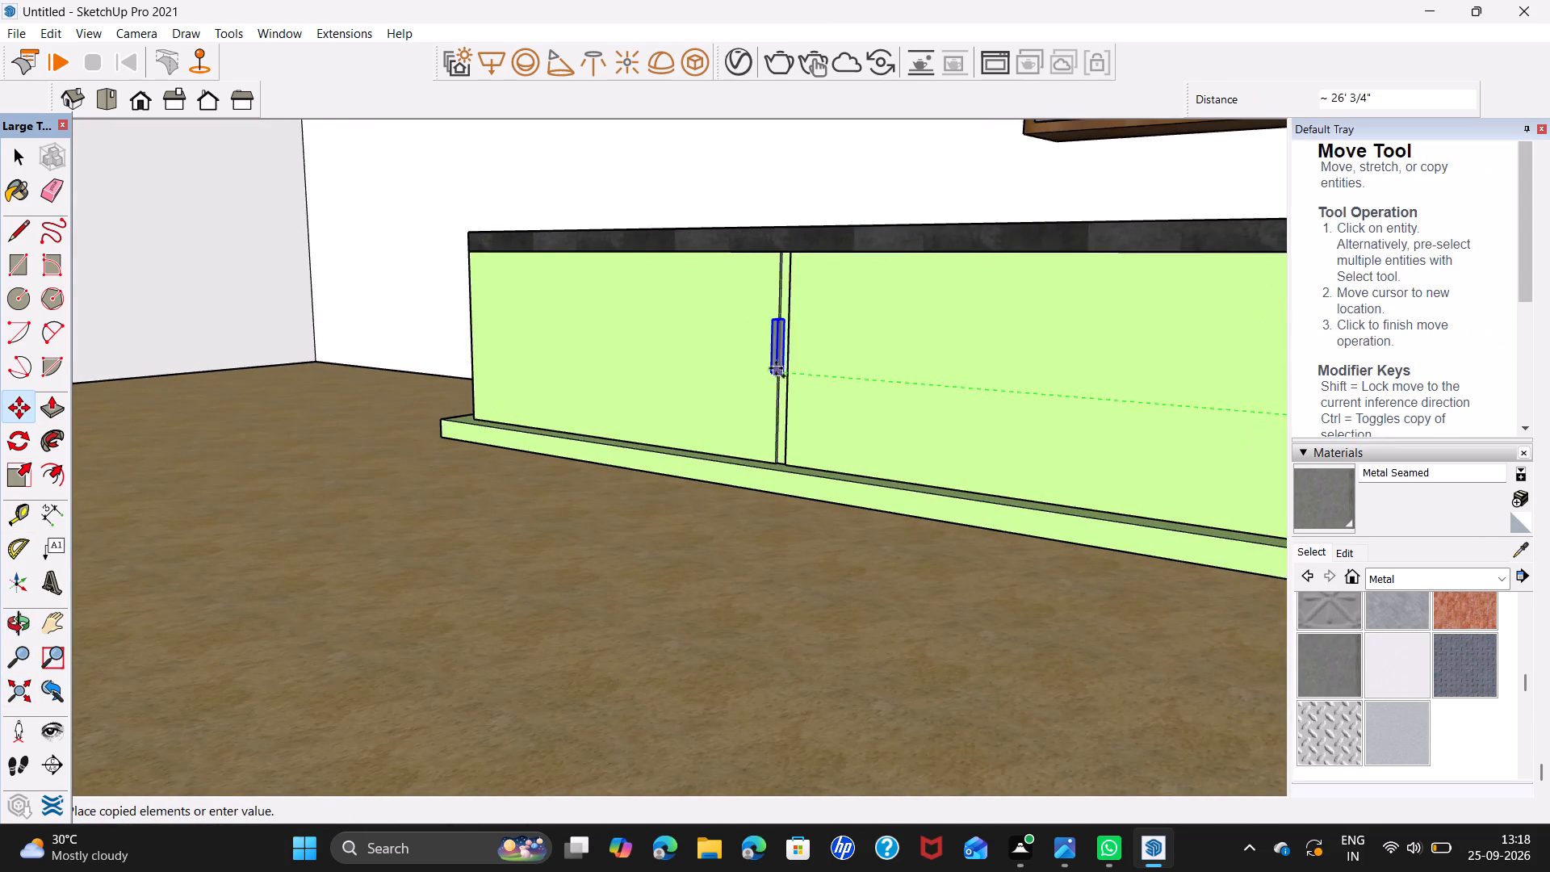
scroll(761, 377, up, 6)
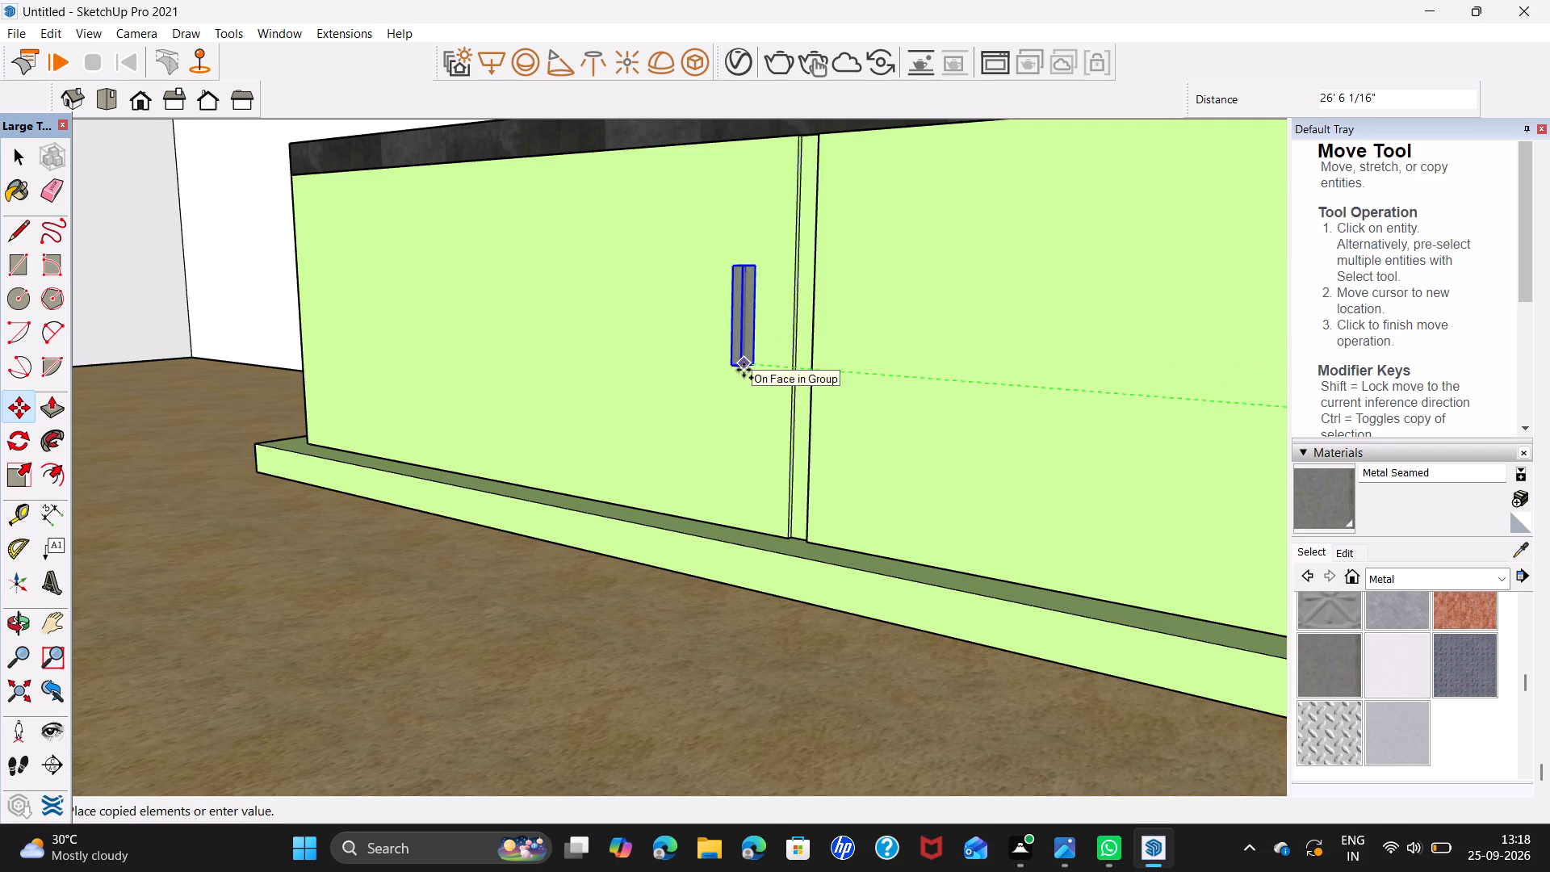
scroll(744, 370, up, 1)
click(747, 372)
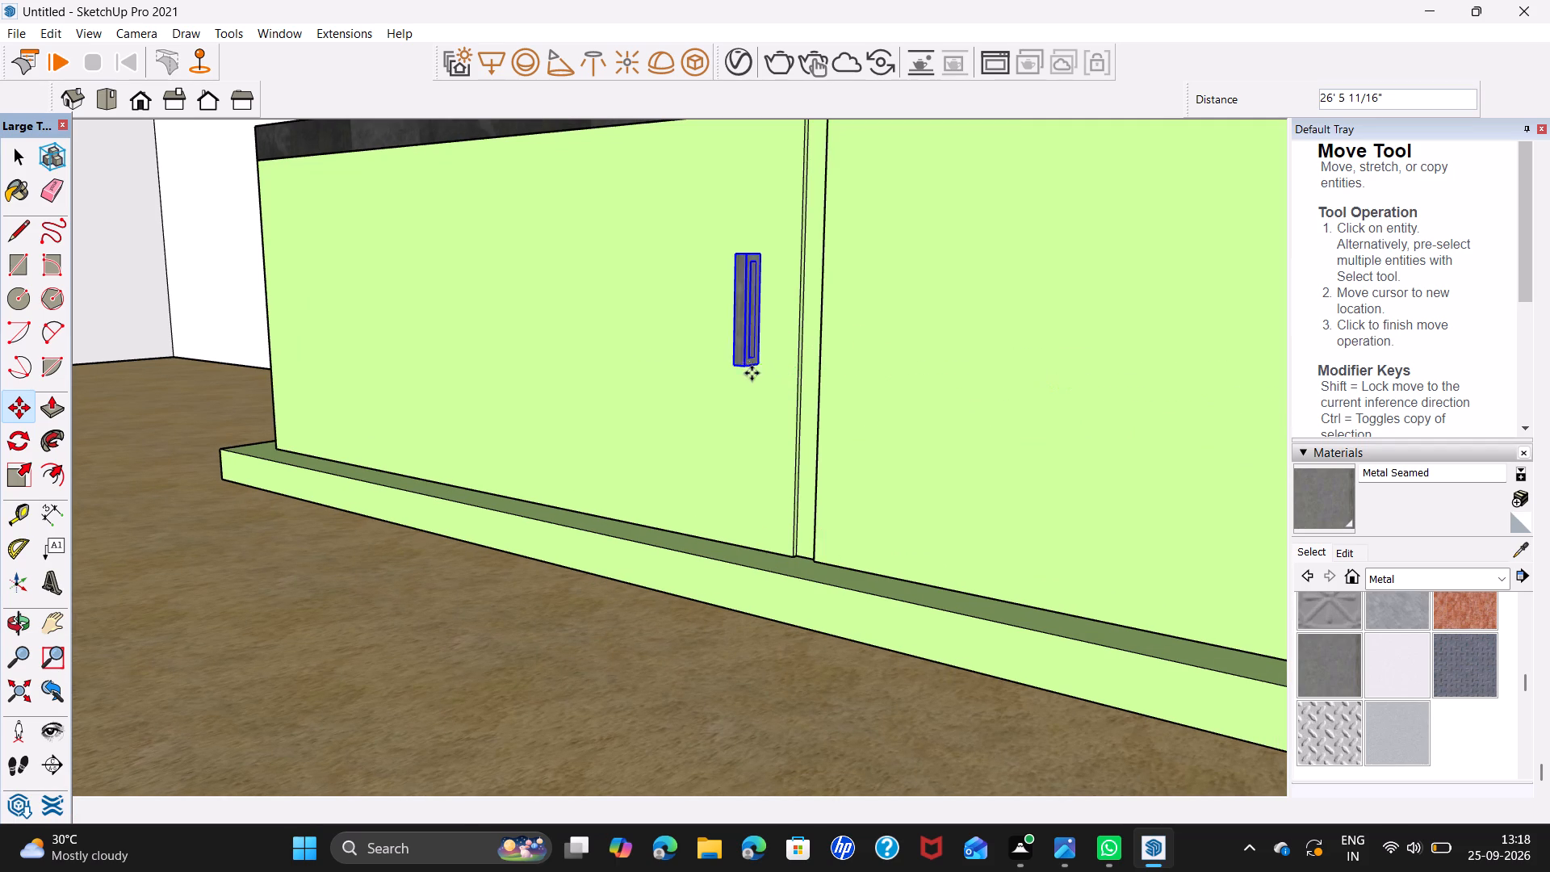
Divide the copy distance by 4 to space handles evenly across the doors between the original and the far end.
key(slash)
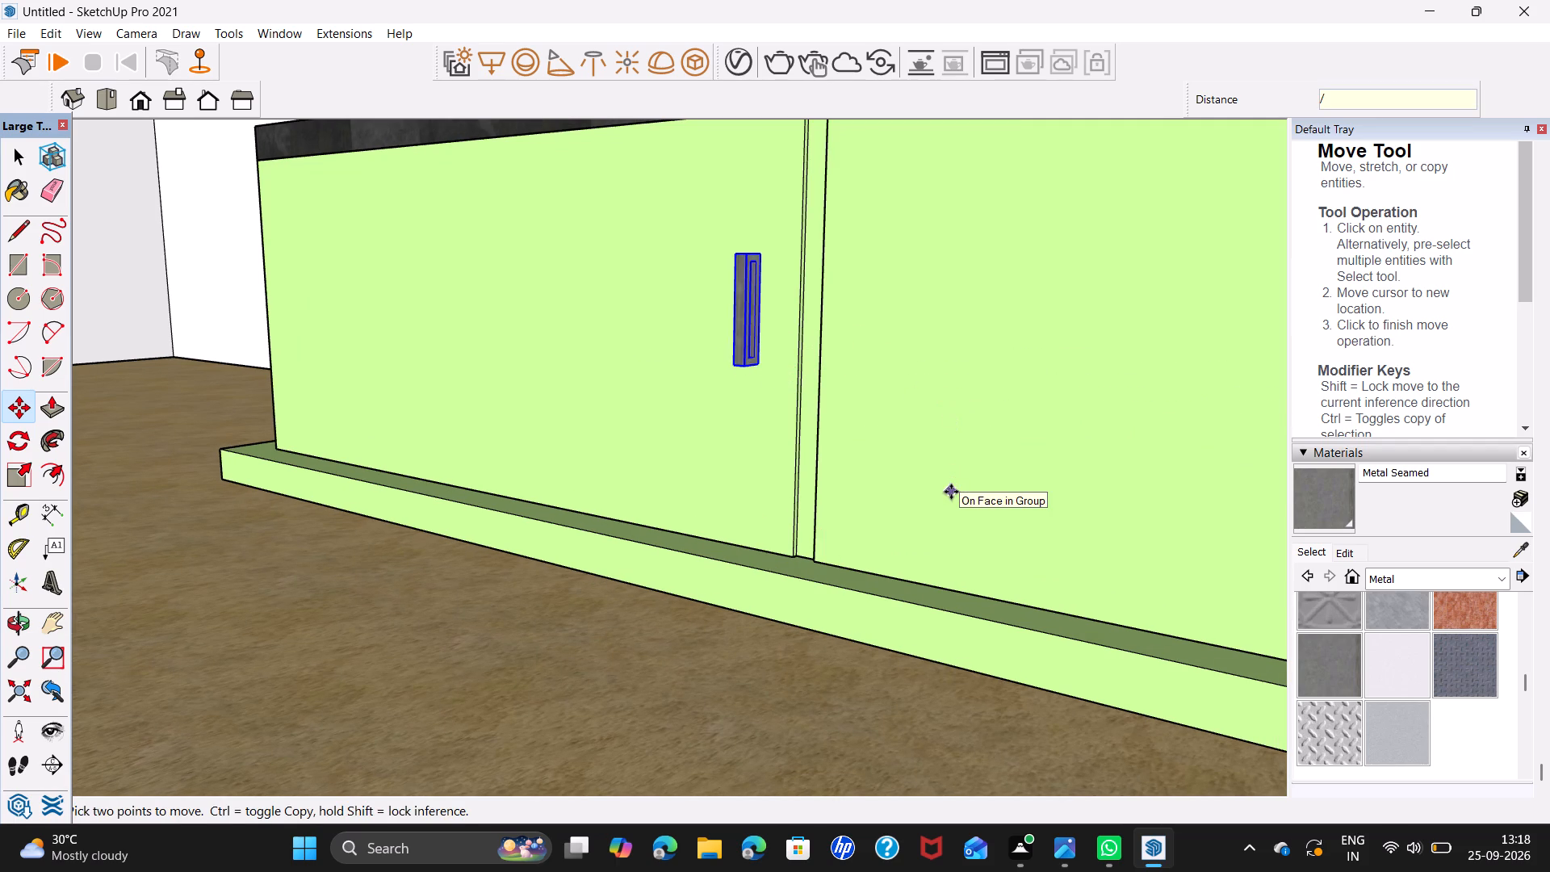
key(4)
key(Return)
key(space)
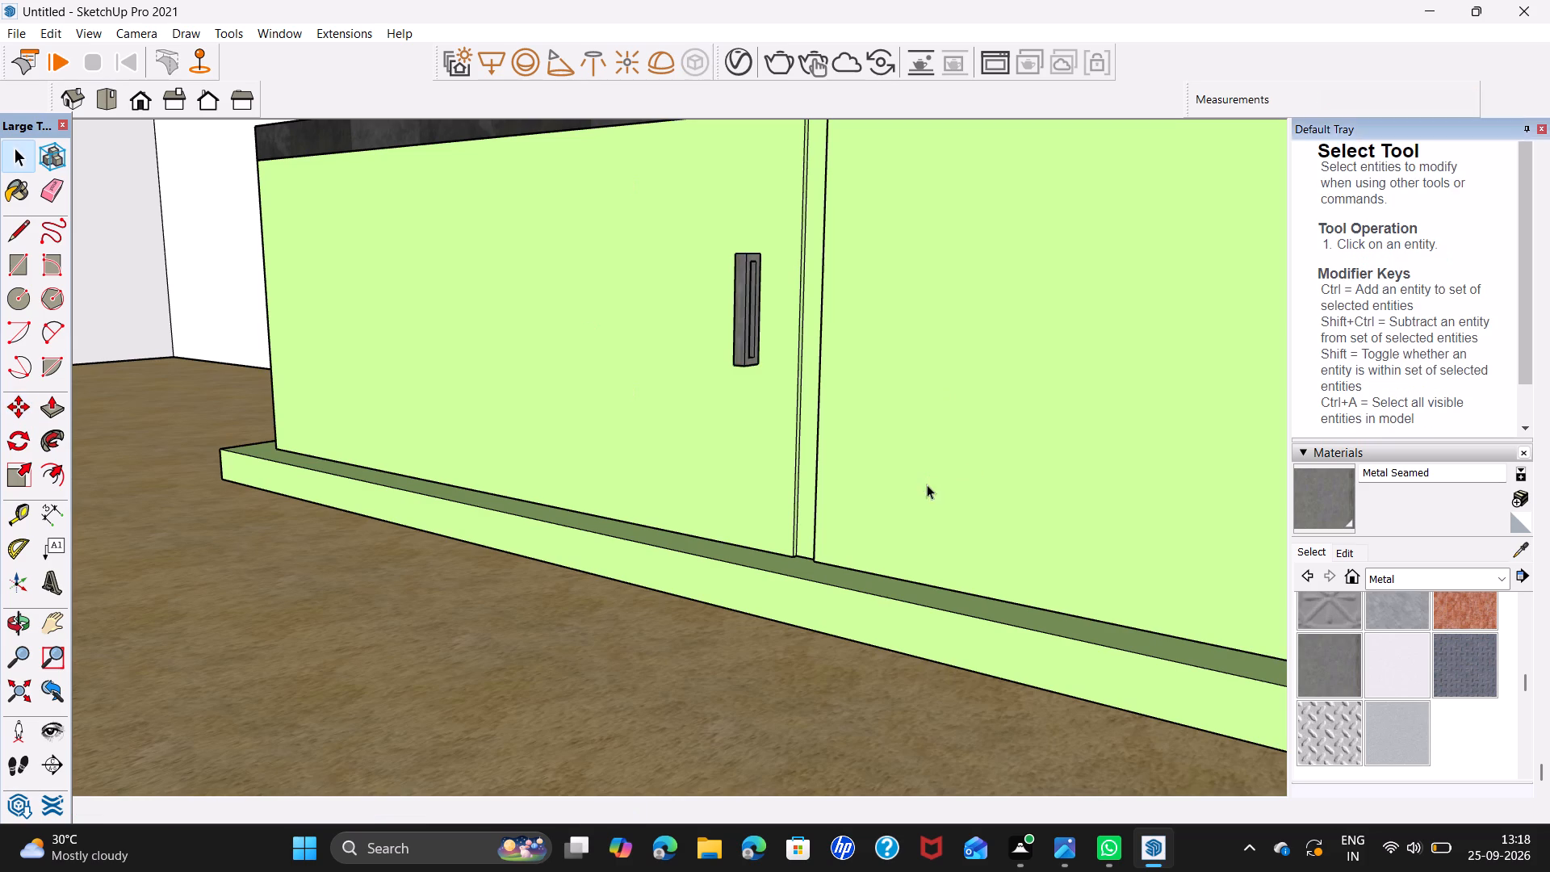
Examine the handle placement along the base cabinet run and the drawer fronts beside the last handled door.
scroll(925, 294, down, 7)
scroll(1042, 432, down, 6)
middle_drag(1092, 408, 625, 342)
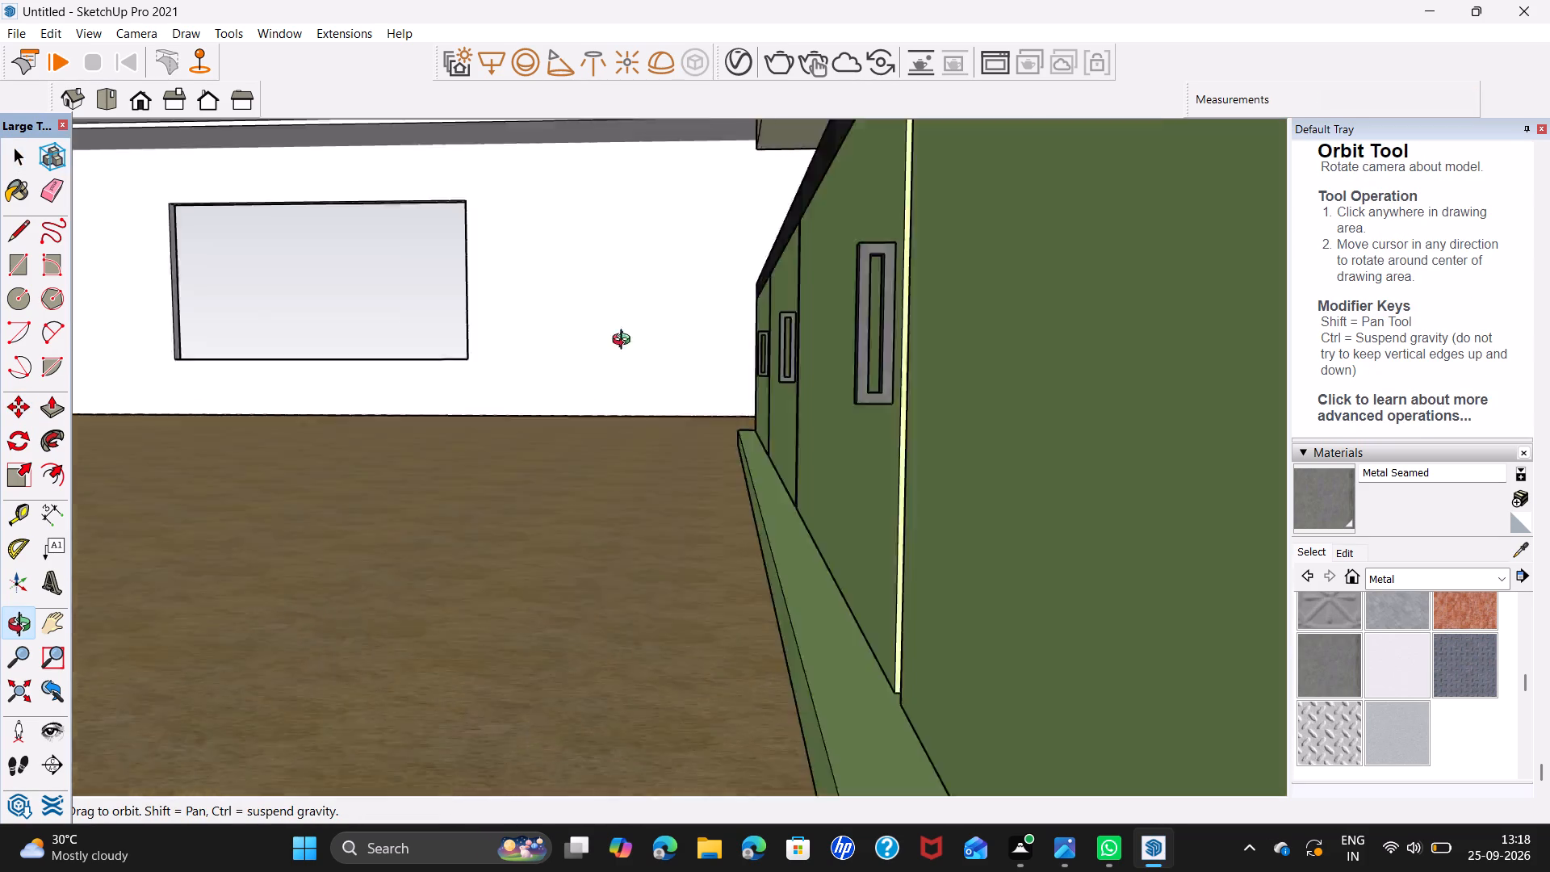
middle_drag(625, 342, 915, 354)
scroll(995, 391, down, 11)
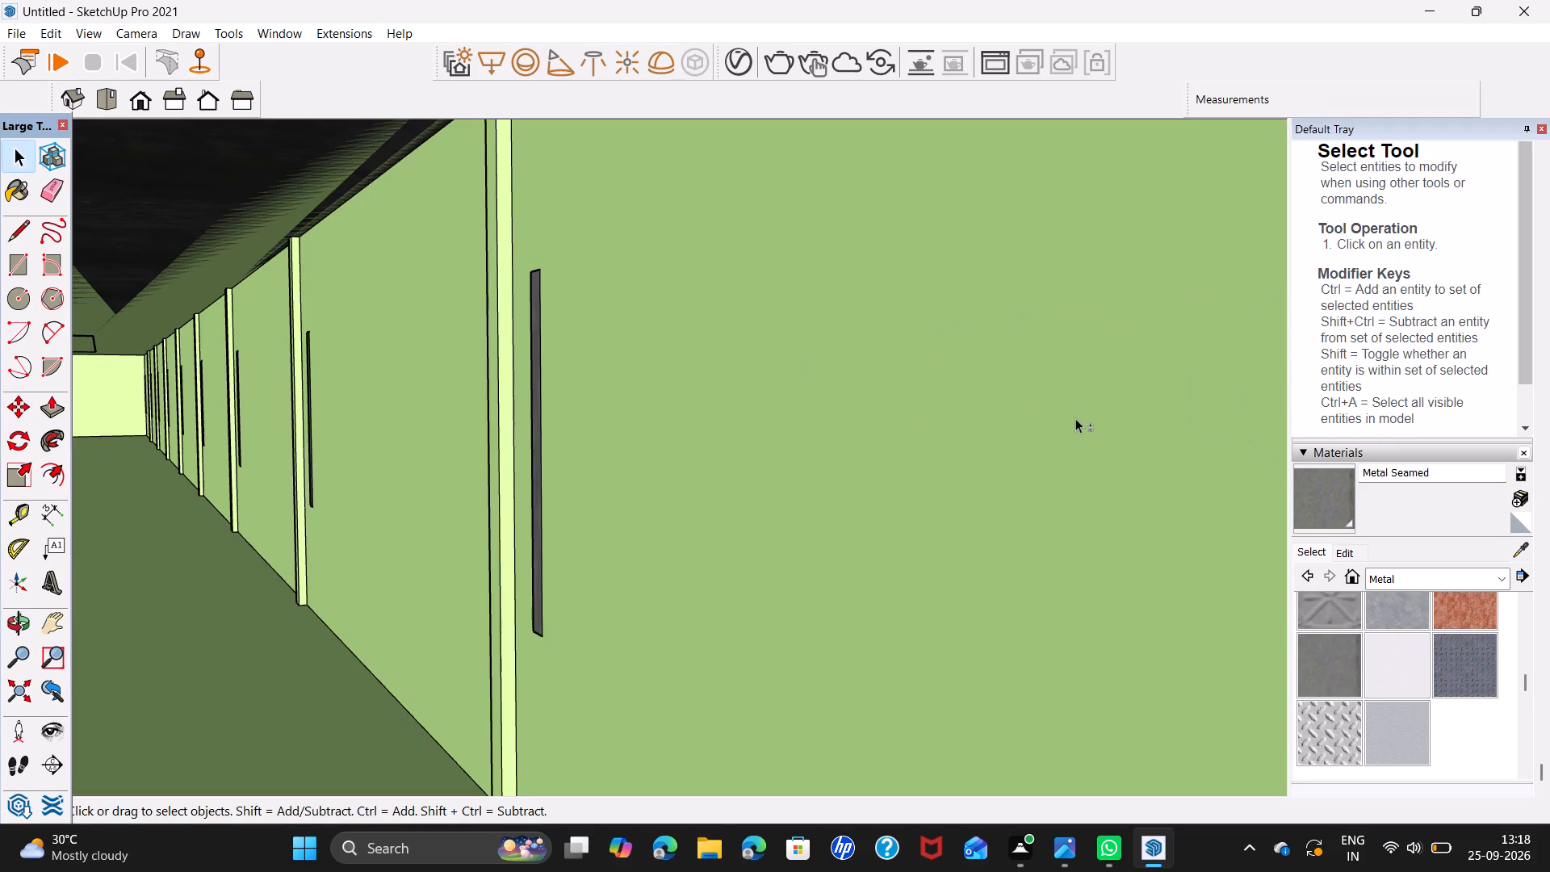
click(18, 699)
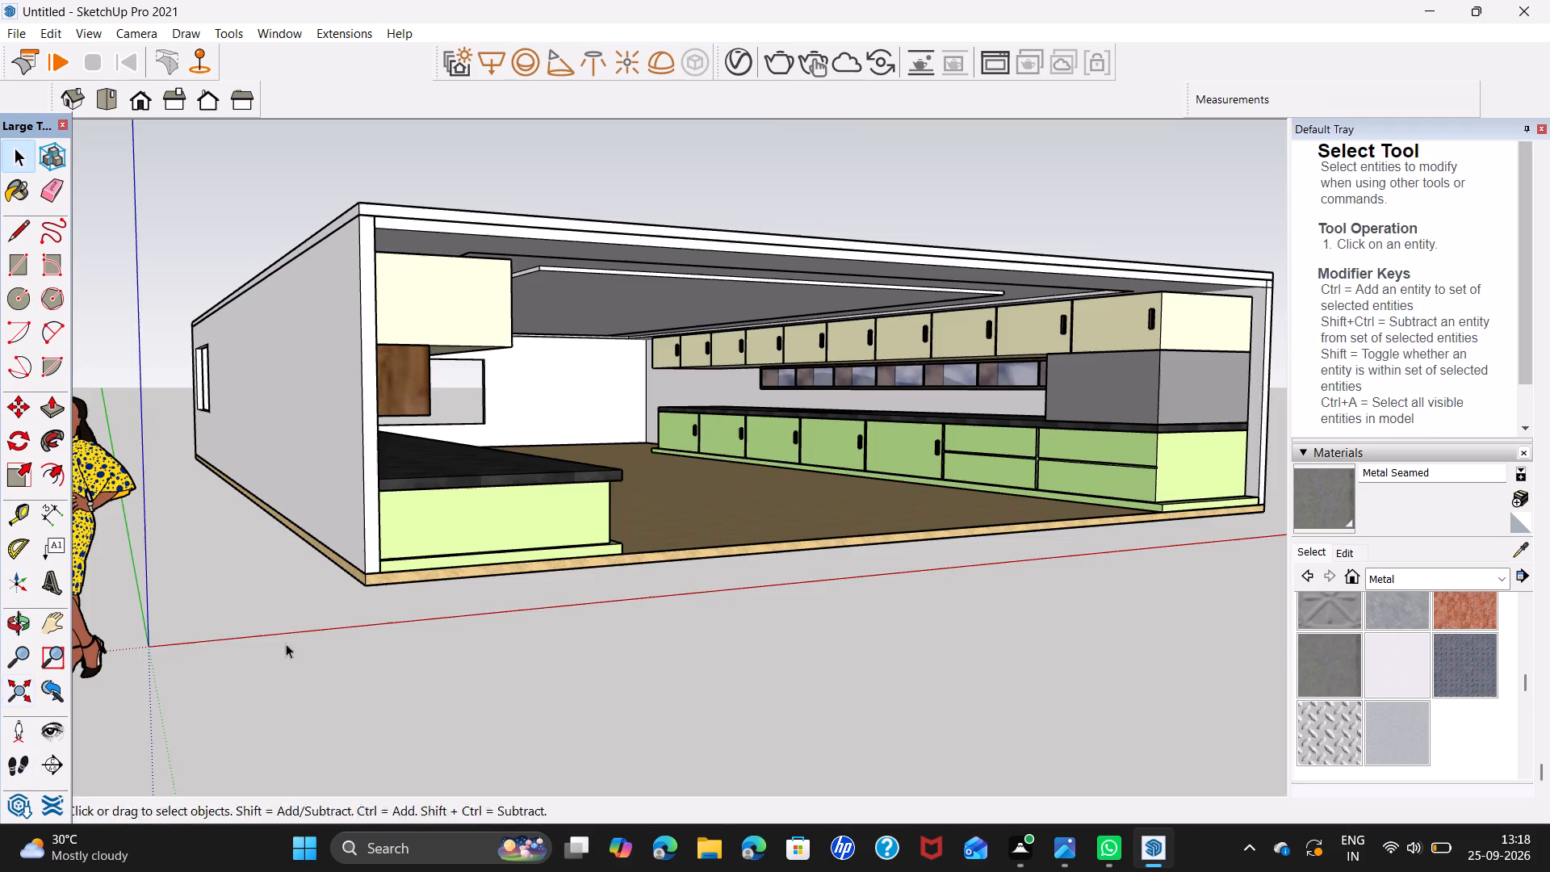
scroll(991, 454, up, 5)
shift+middle_drag(1017, 474, 865, 436)
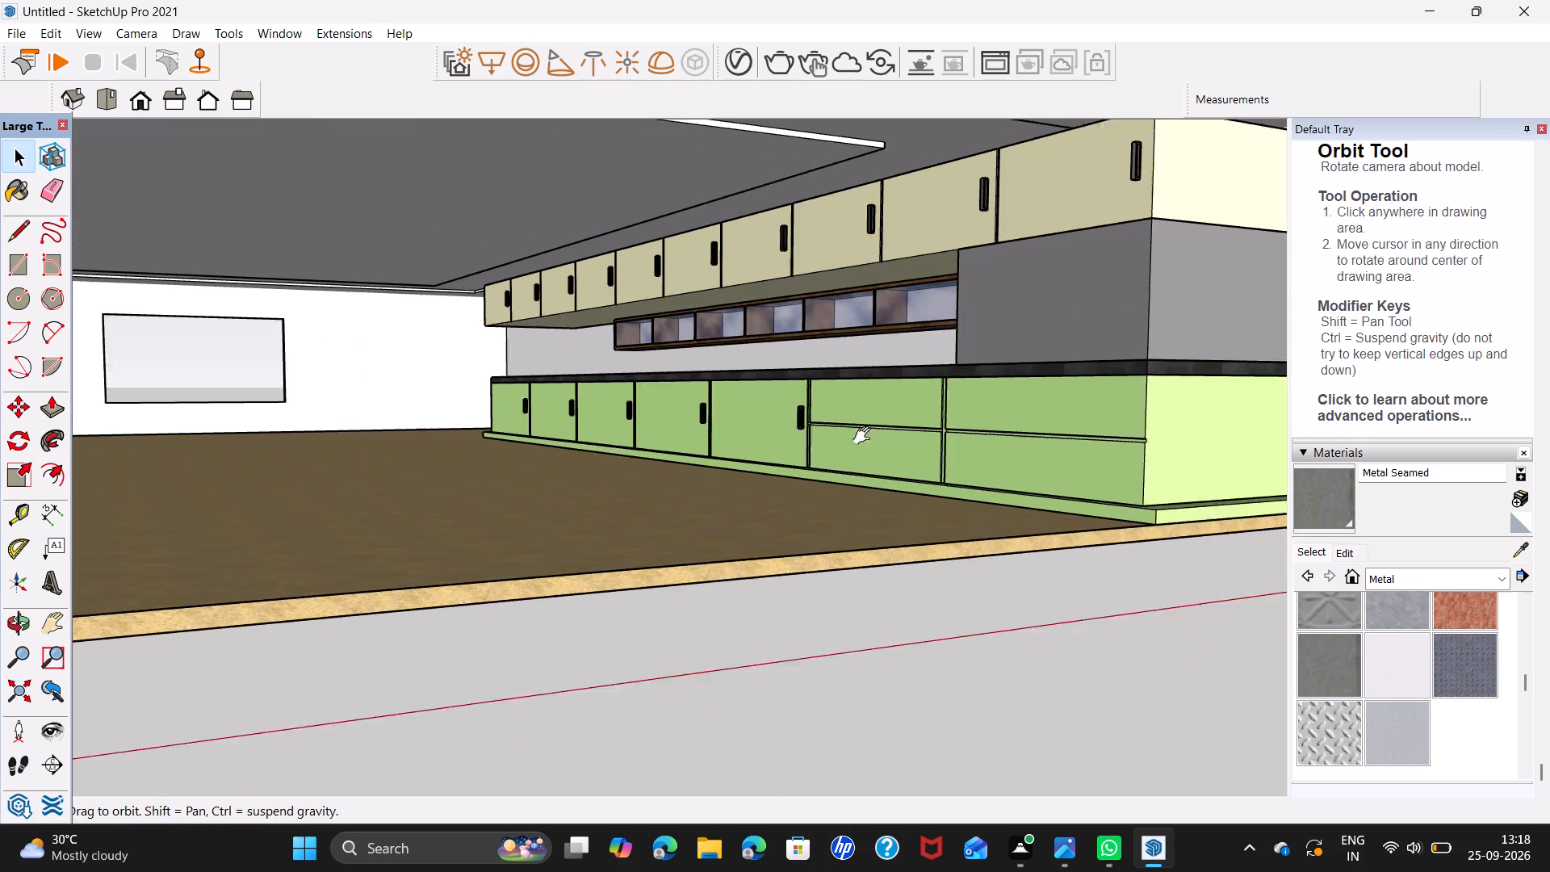
shift+middle_drag(865, 436, 829, 430)
scroll(808, 407, up, 10)
middle_drag(804, 402, 944, 409)
shift+middle_drag(972, 414, 739, 382)
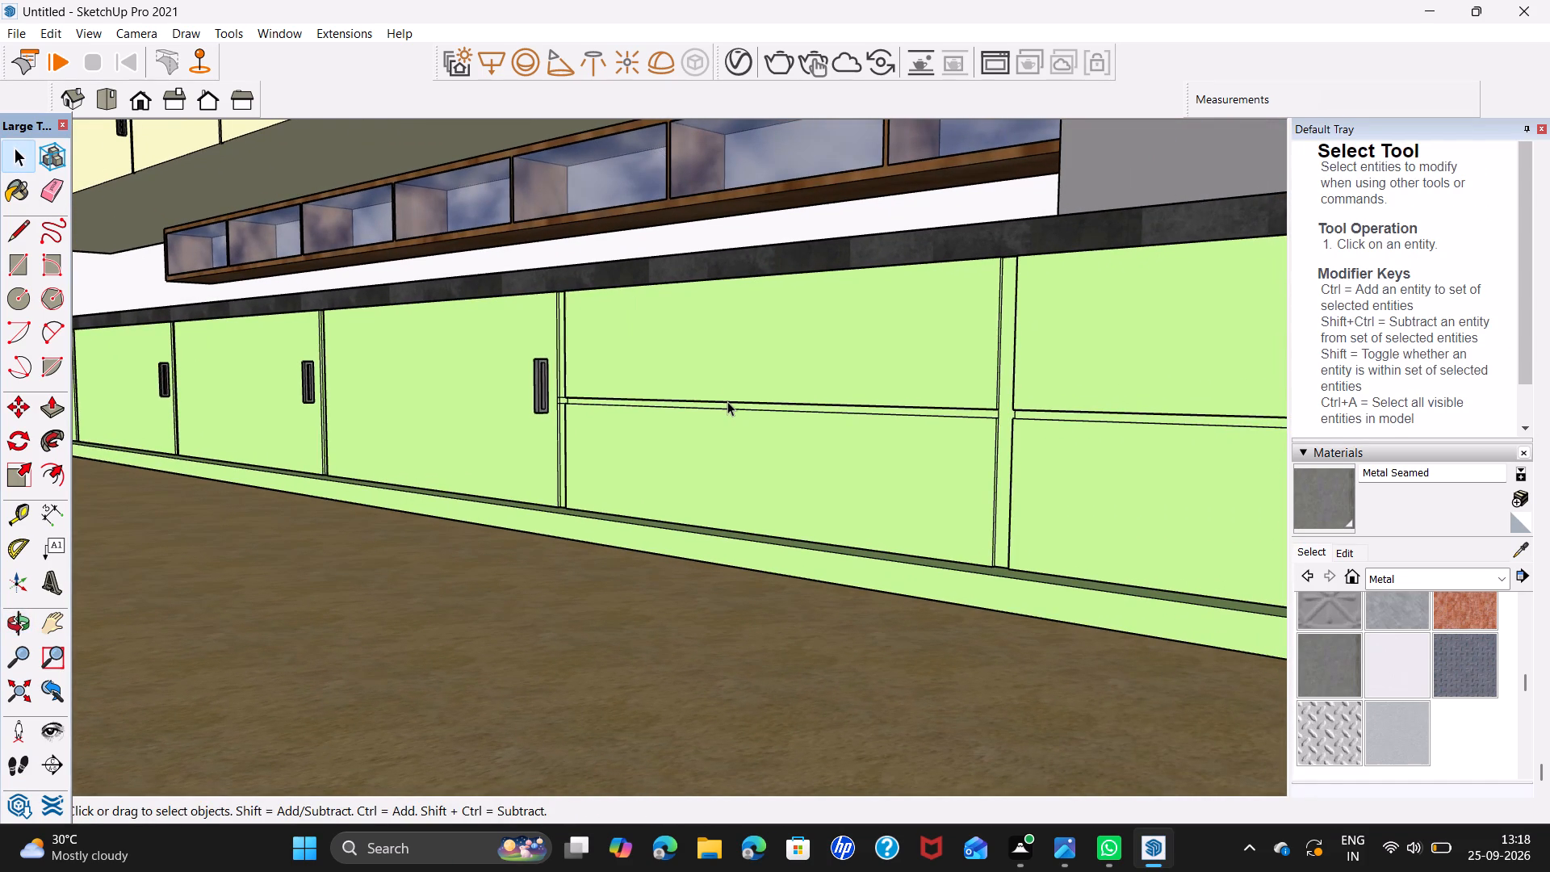
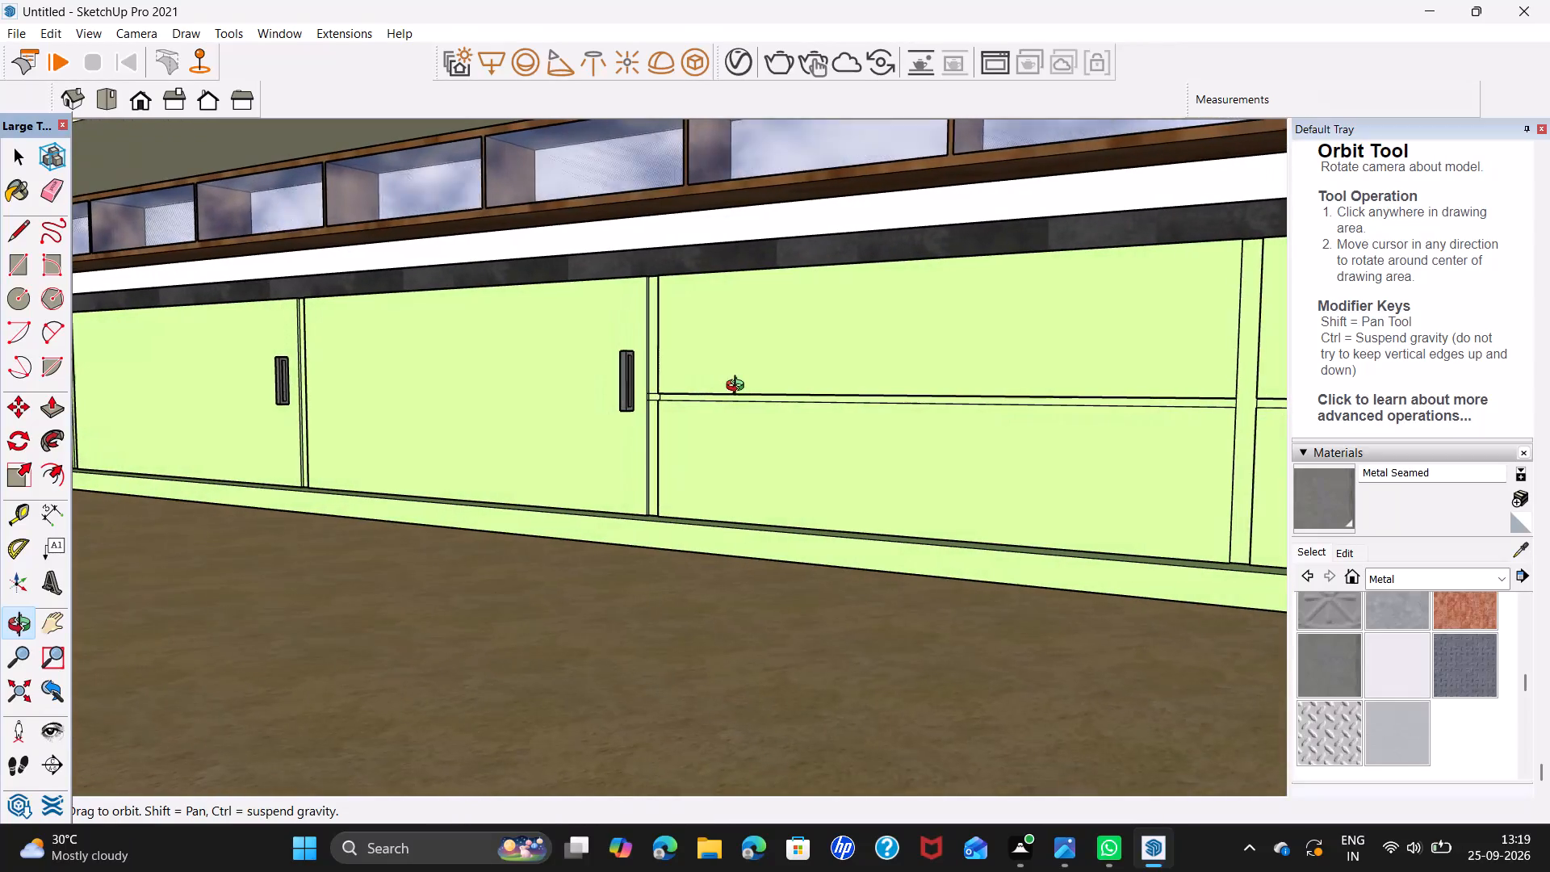
Draw a horizontal rectangle about 1' 6 1/4" by 1 1/4" on the upper drawer front beside the last handled base door.
shift+middle_drag(837, 392, 545, 381)
middle_drag(438, 544, 515, 552)
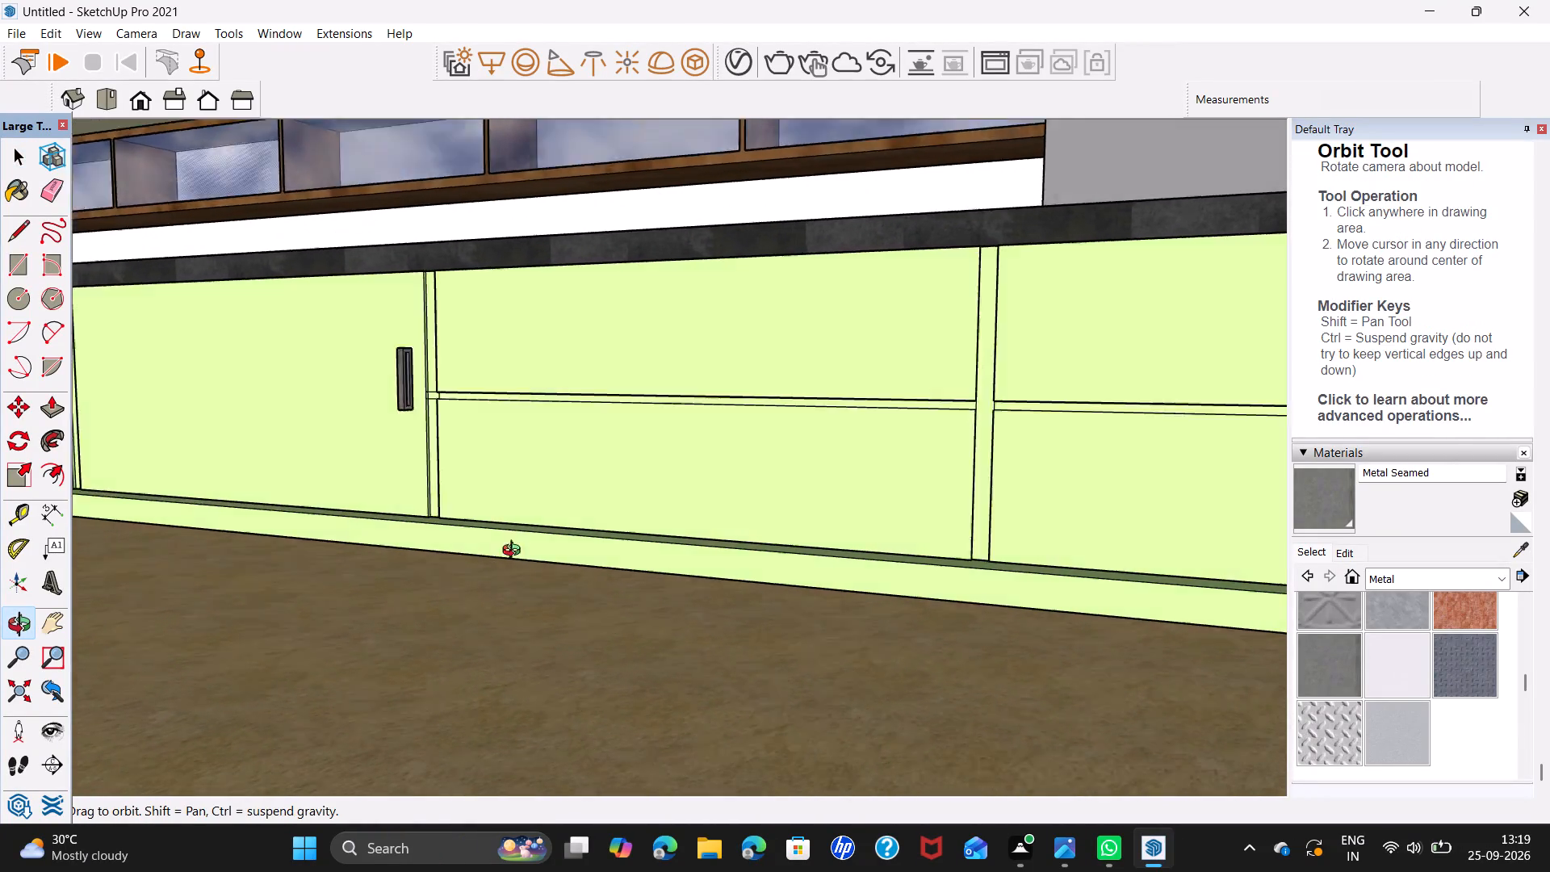
middle_drag(515, 552, 596, 548)
shift+middle_drag(710, 434, 560, 415)
scroll(576, 349, up, 4)
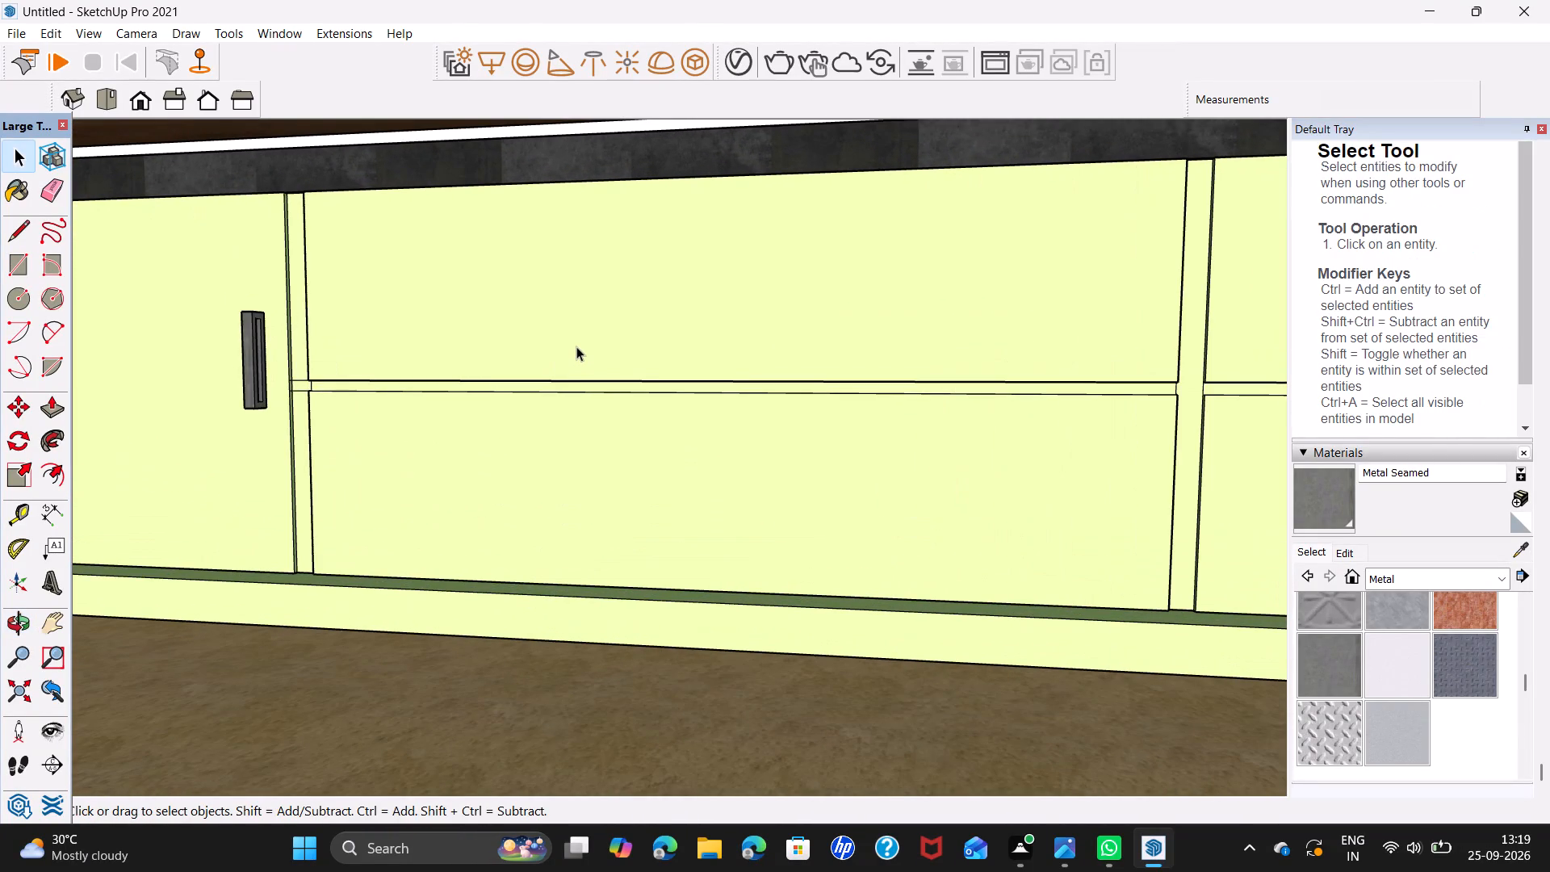
key(r)
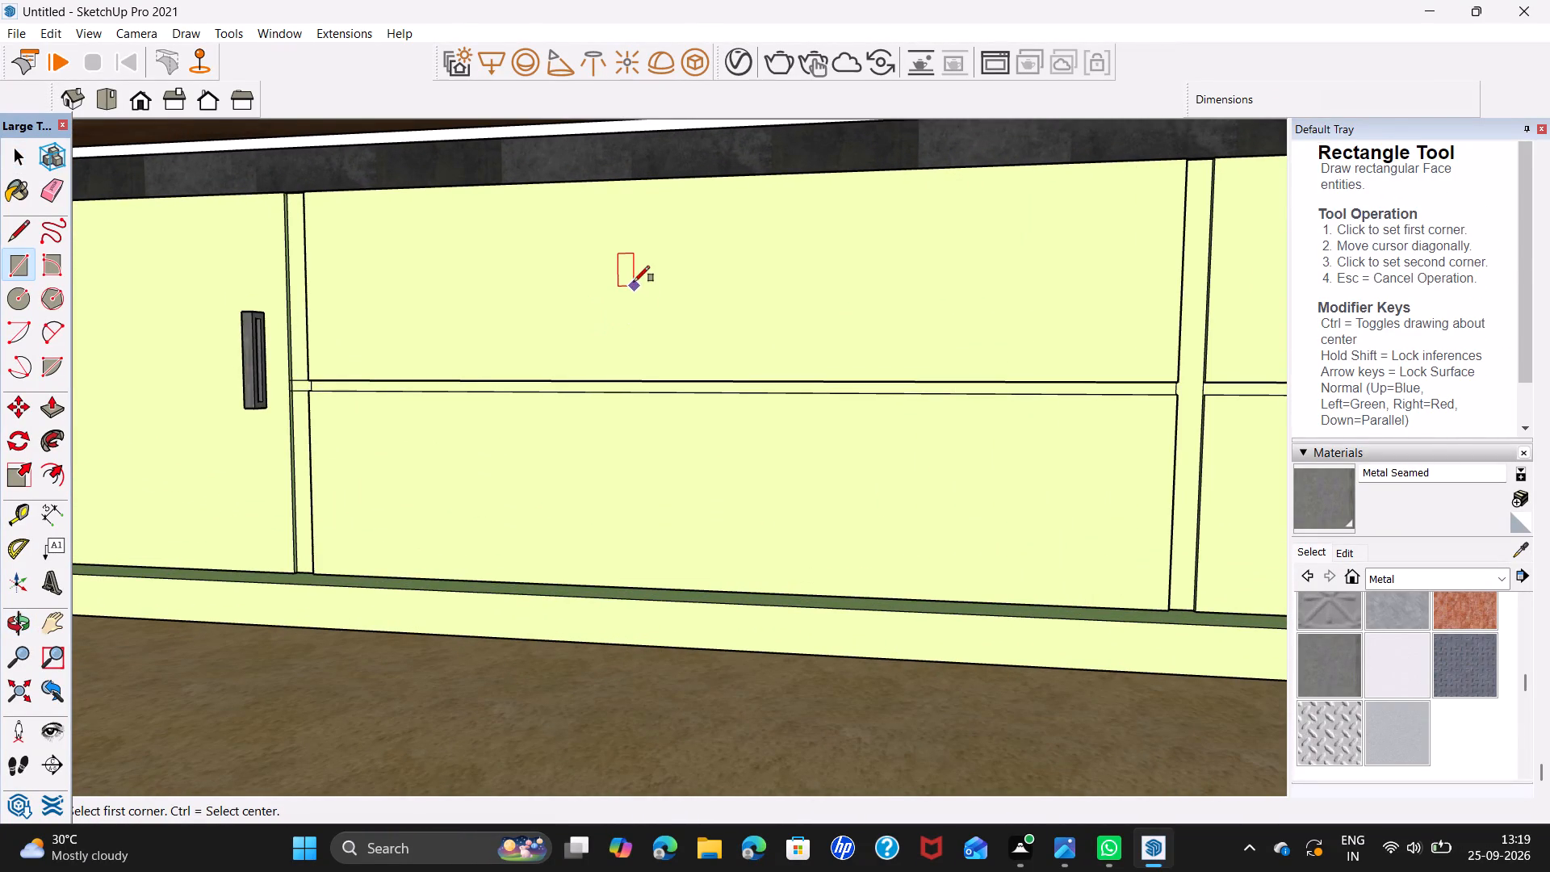
click(614, 275)
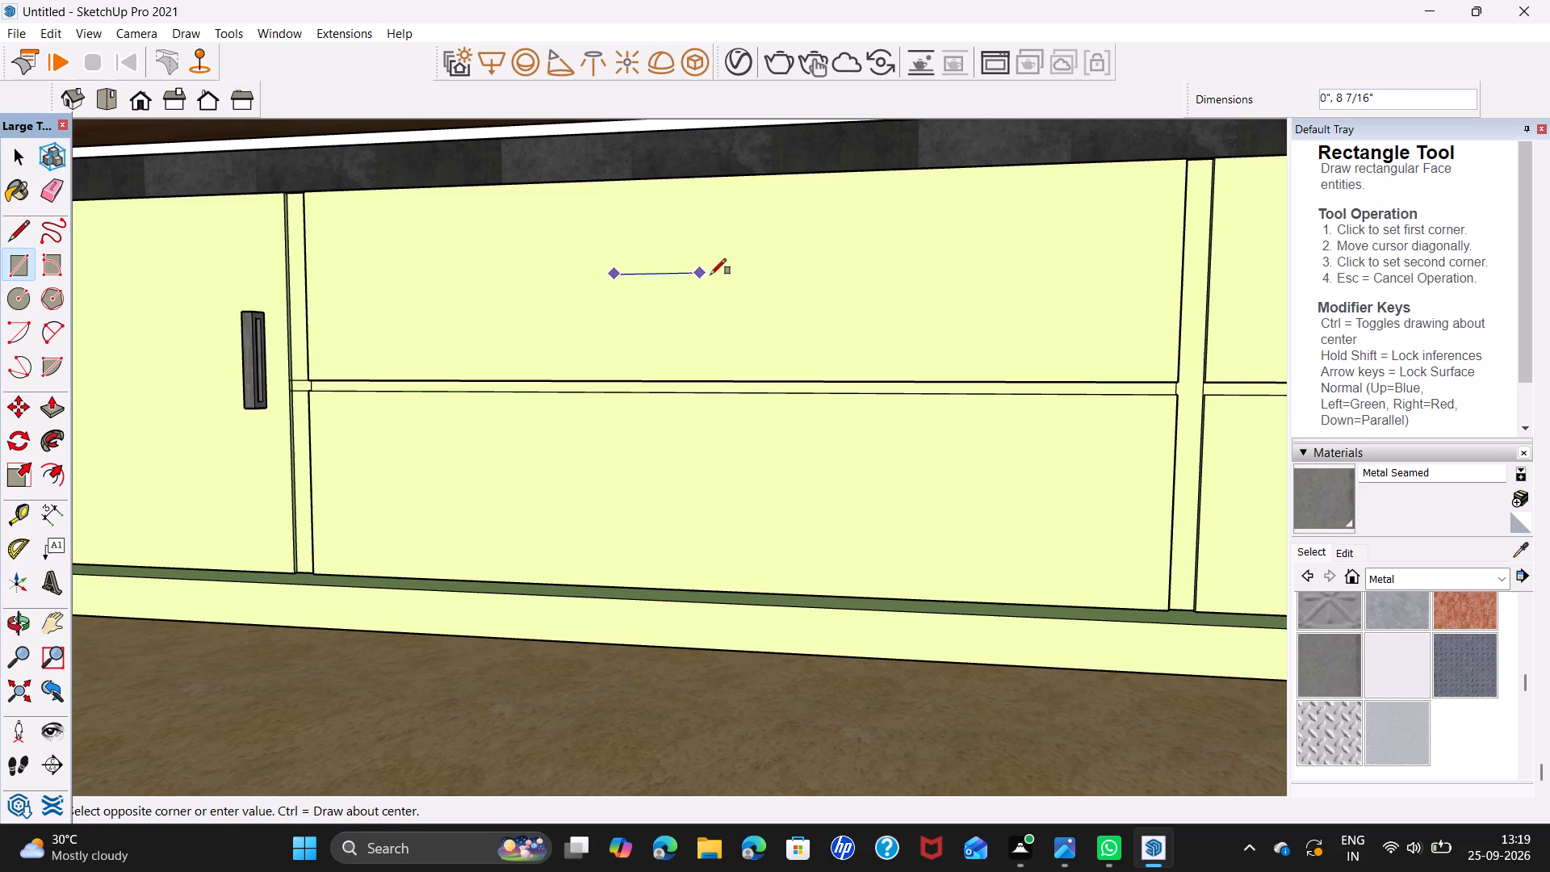
click(823, 286)
key(space)
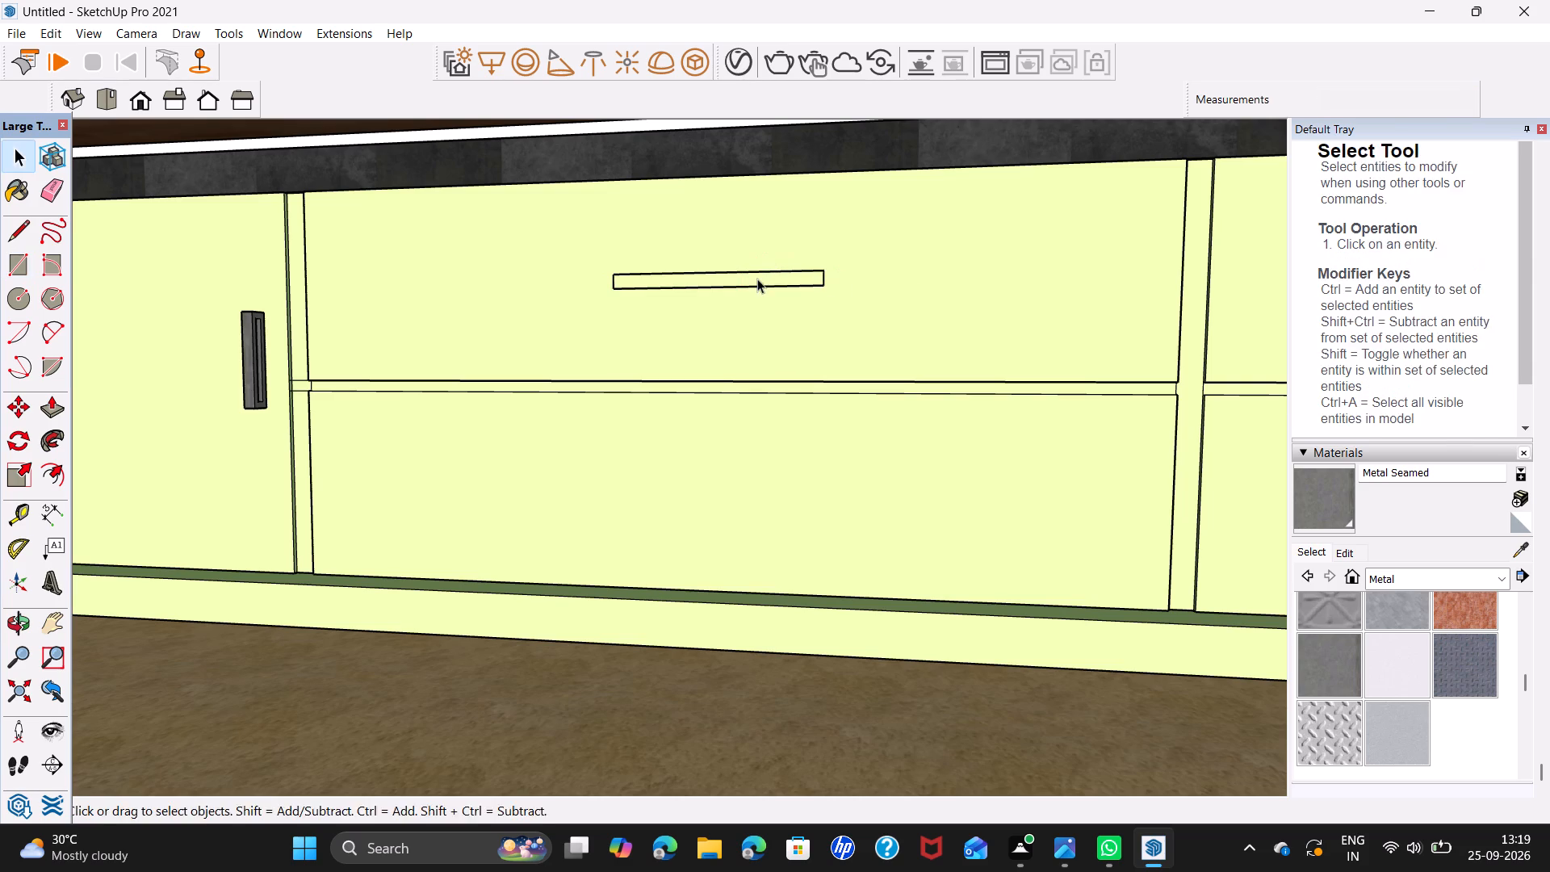
Extrude the rectangle on the upper drawer front outward by 2".
key(p)
click(760, 275)
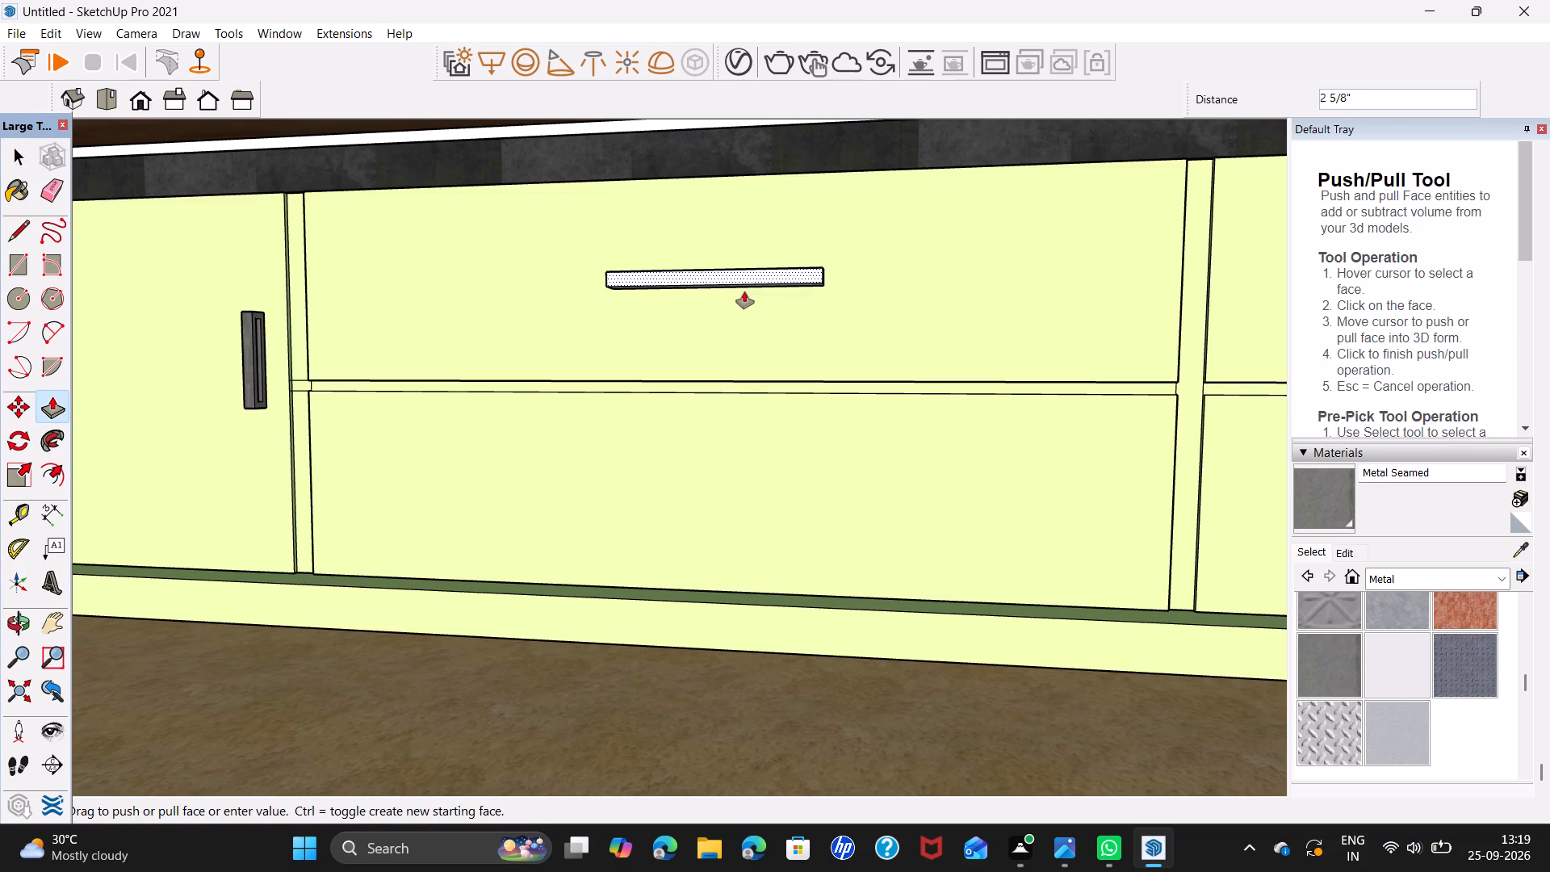
key(2)
key(Return)
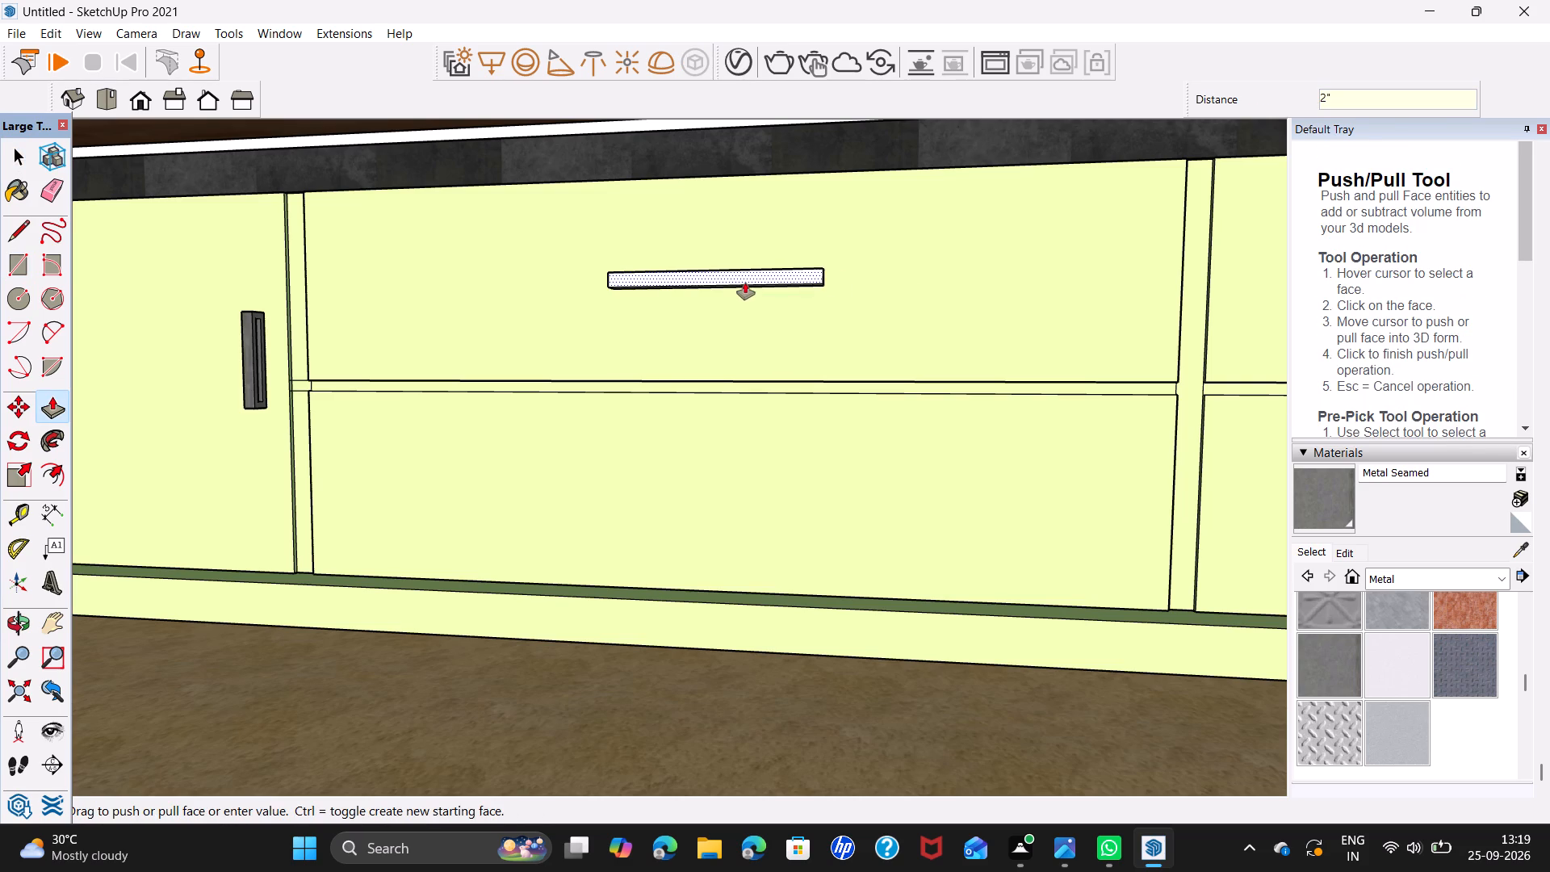
Offset the outline of the drawer handle bar's top face inward by about 7/16".
middle_drag(745, 283, 748, 468)
scroll(769, 299, up, 5)
middle_drag(772, 292, 769, 317)
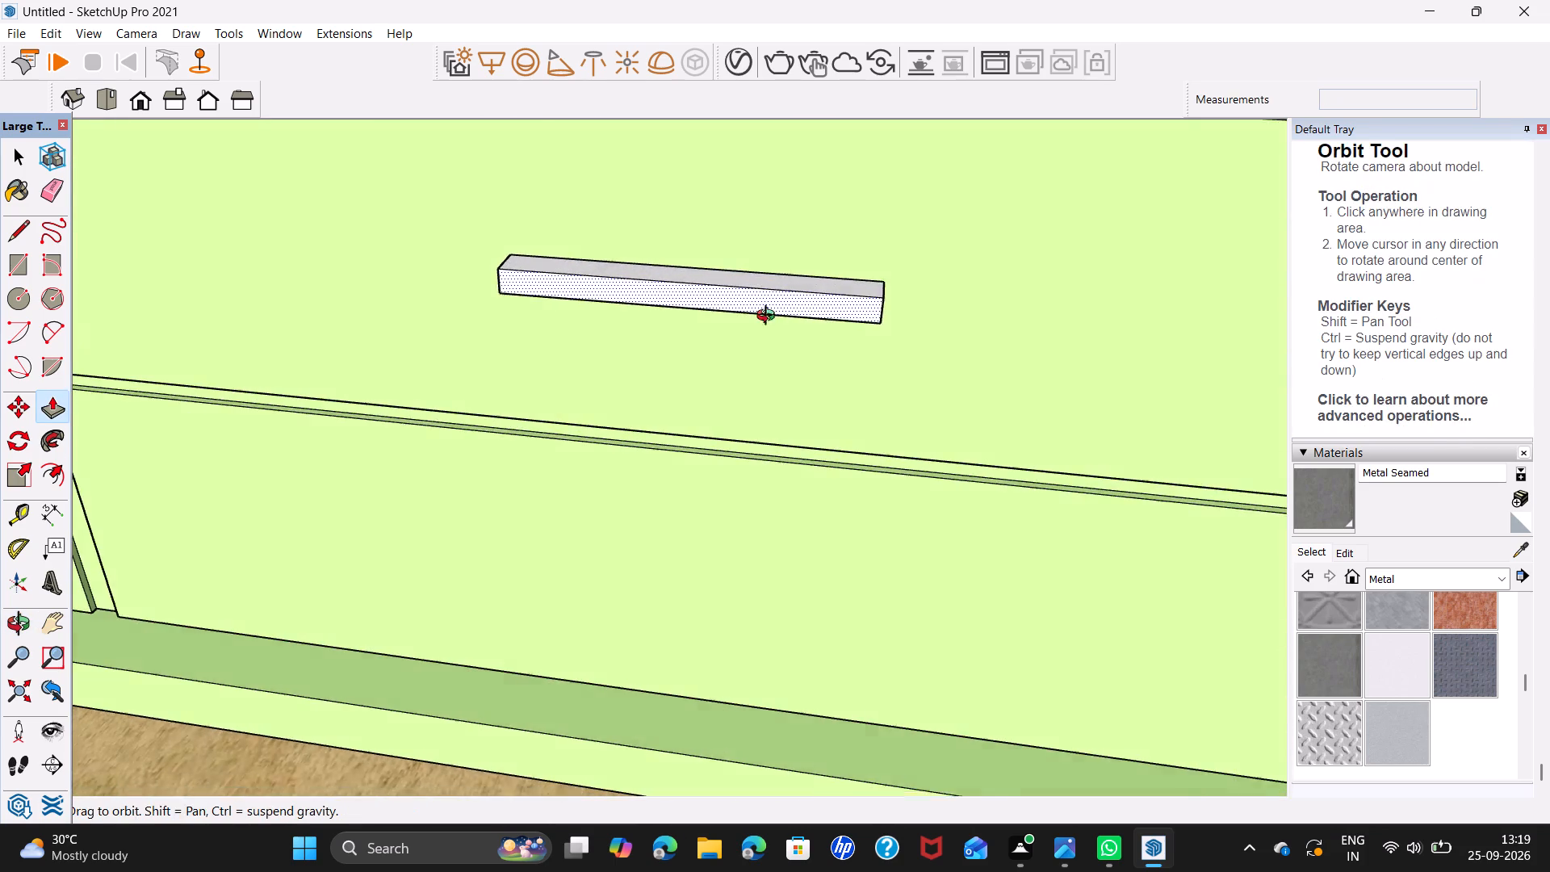
middle_drag(769, 317, 753, 393)
scroll(777, 289, up, 5)
key(space)
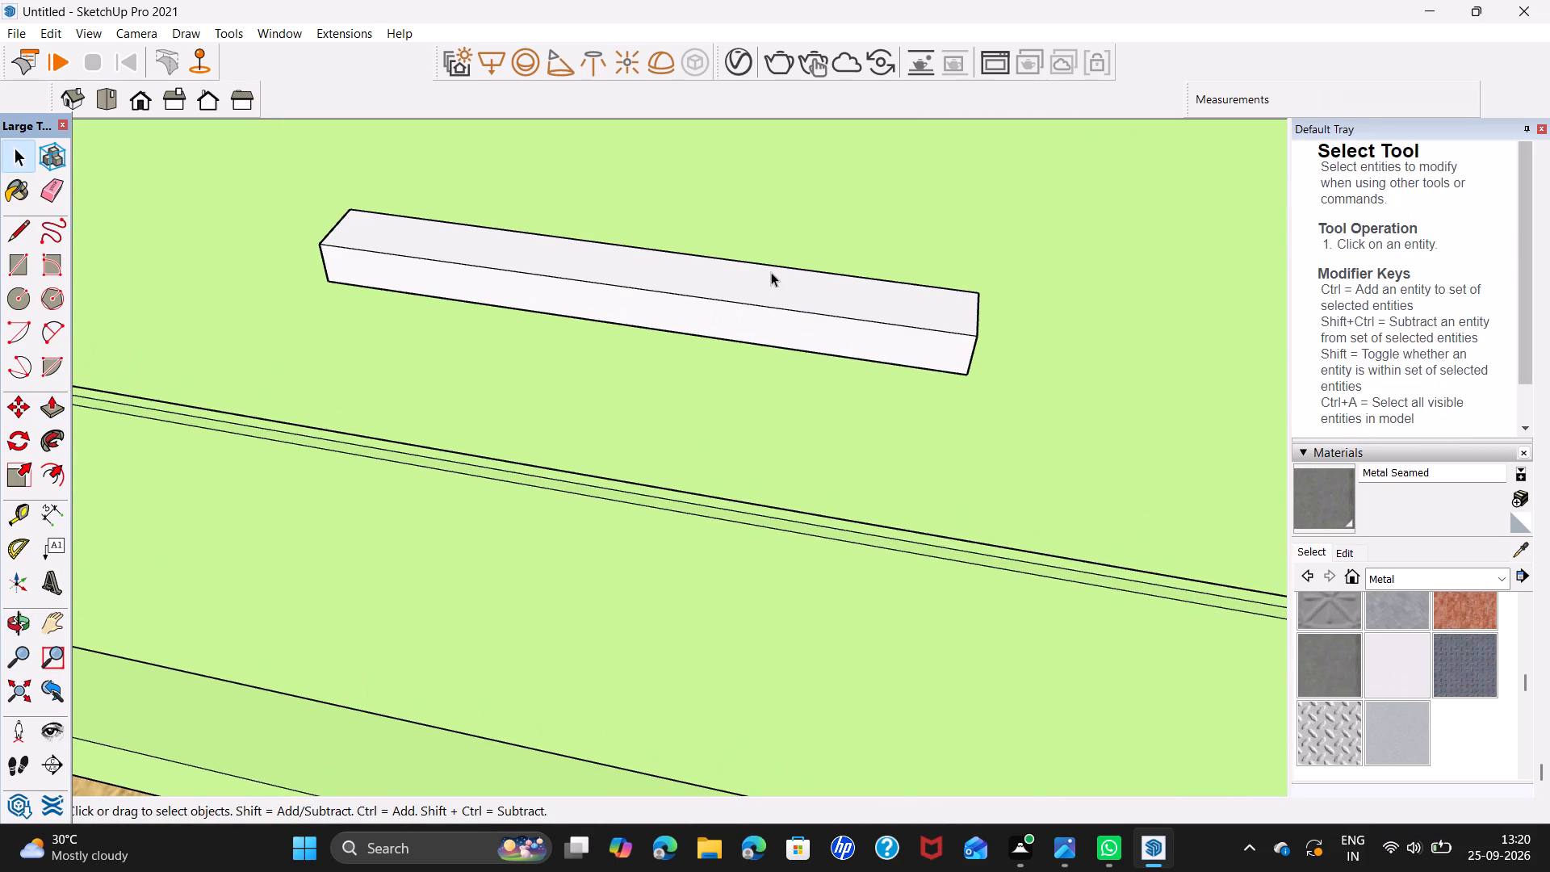
key(o)
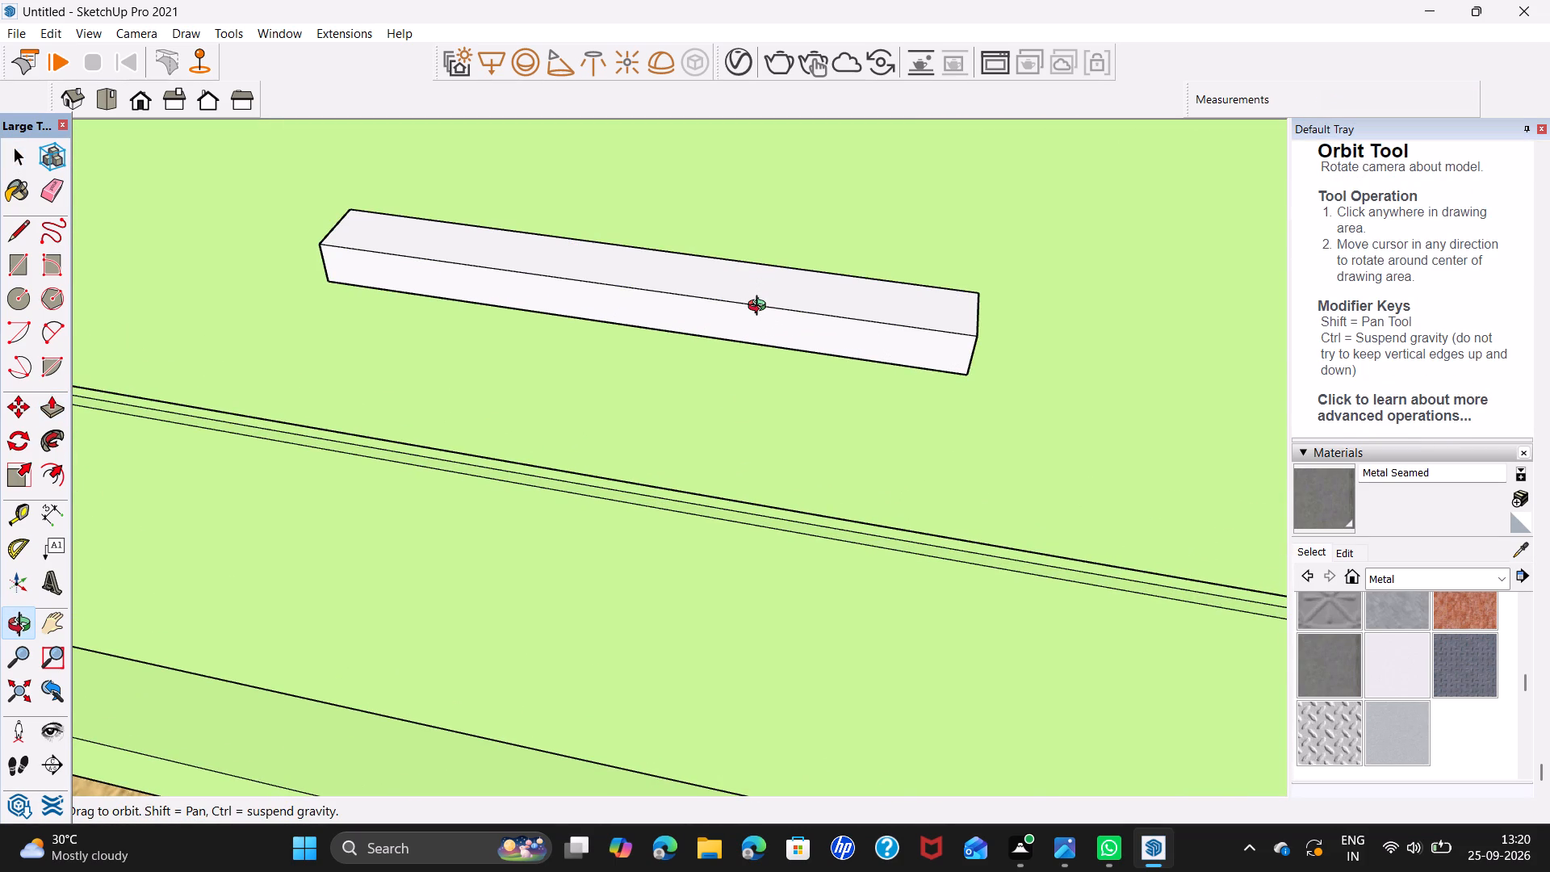
key(space)
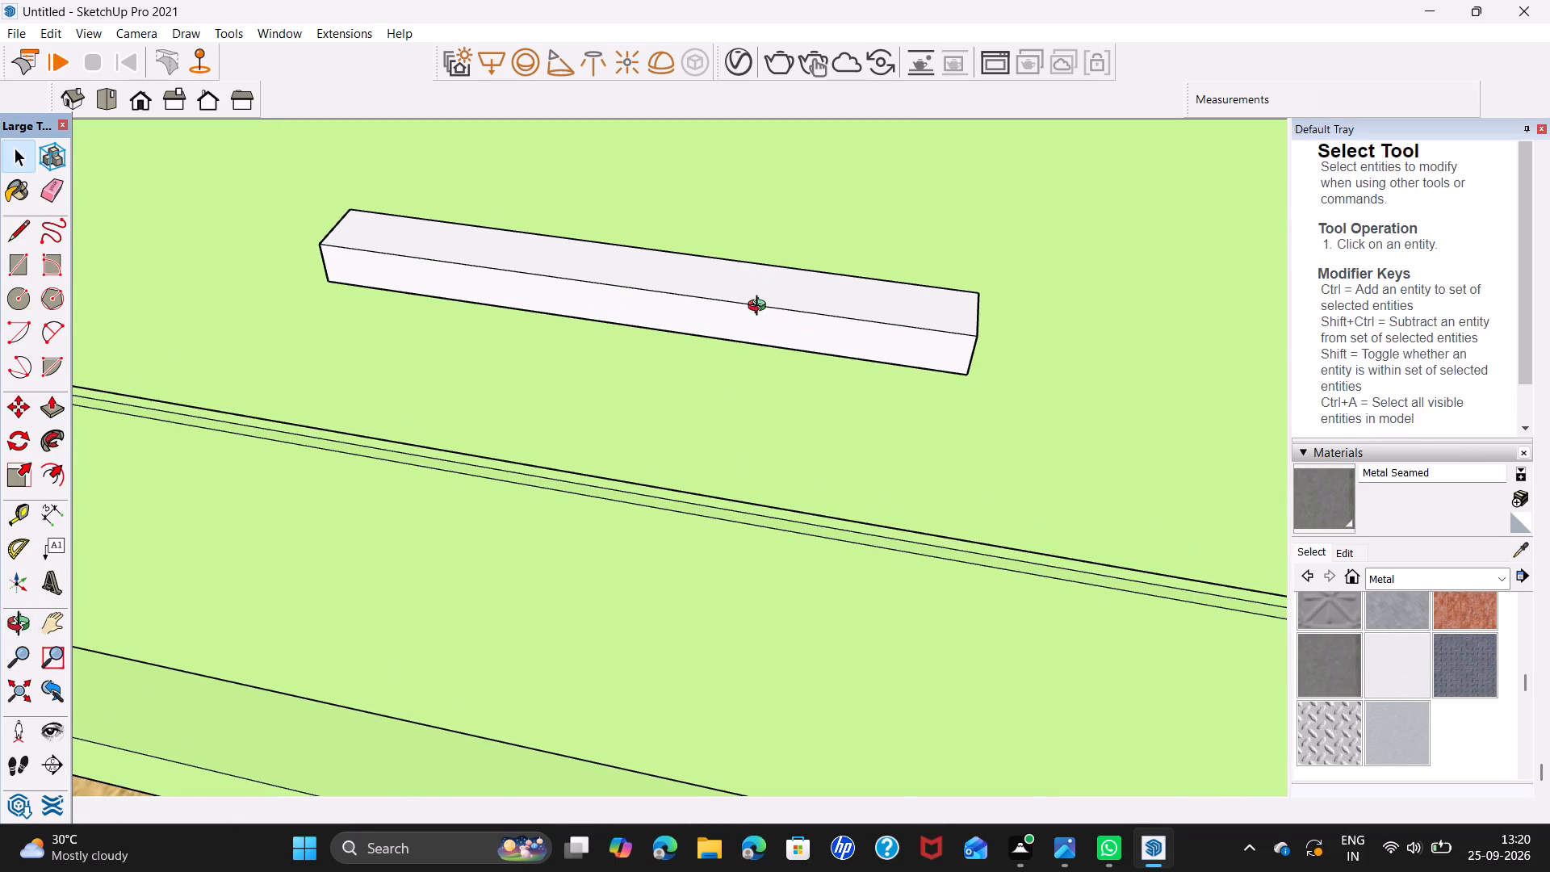
key(f)
key(space)
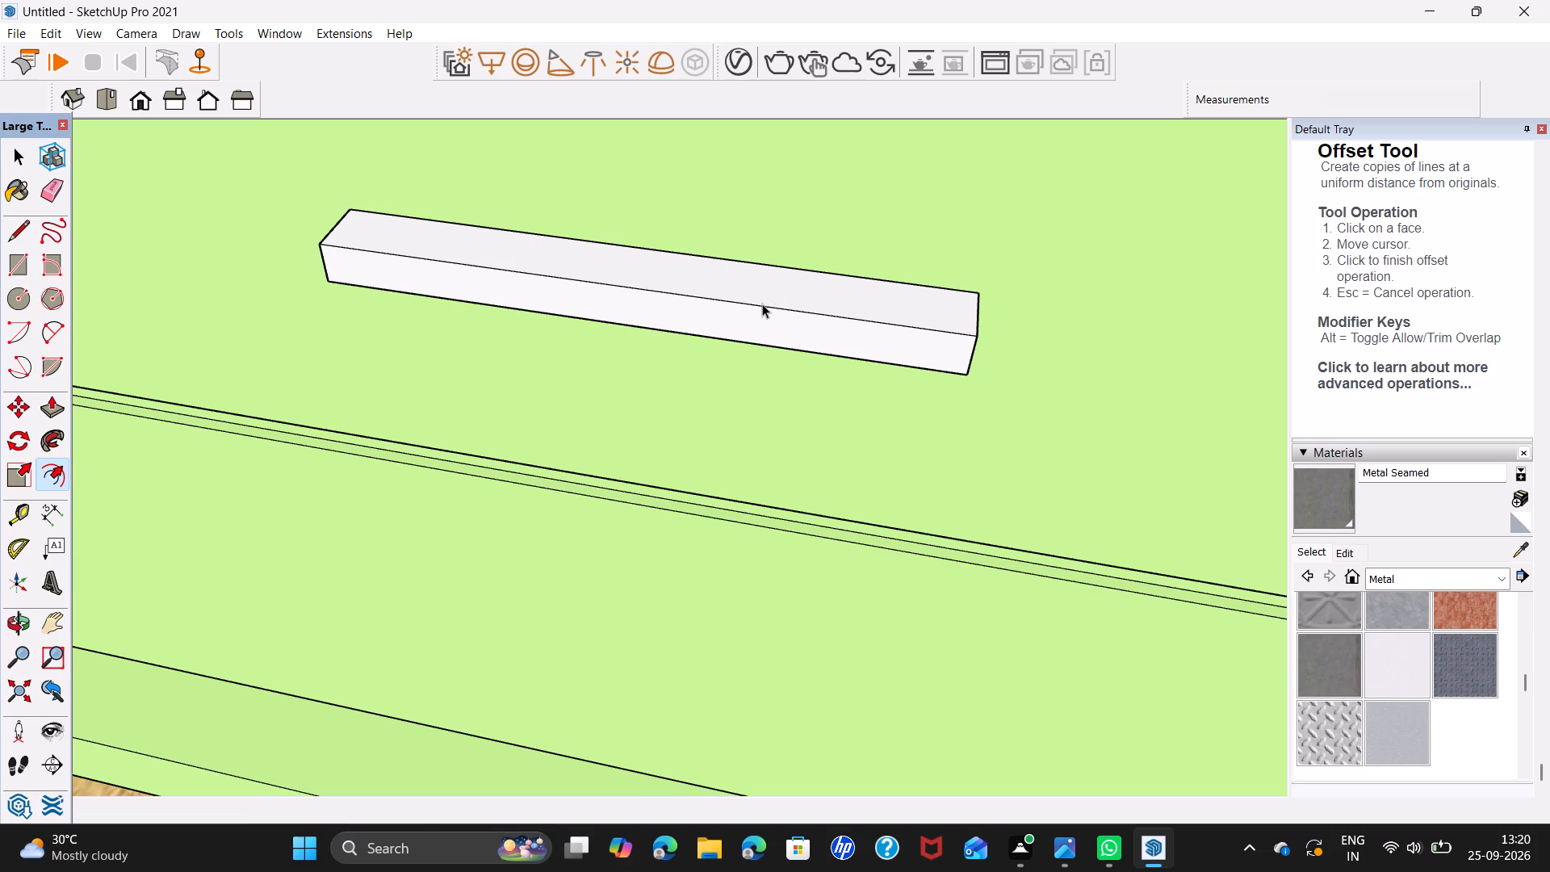
click(62, 474)
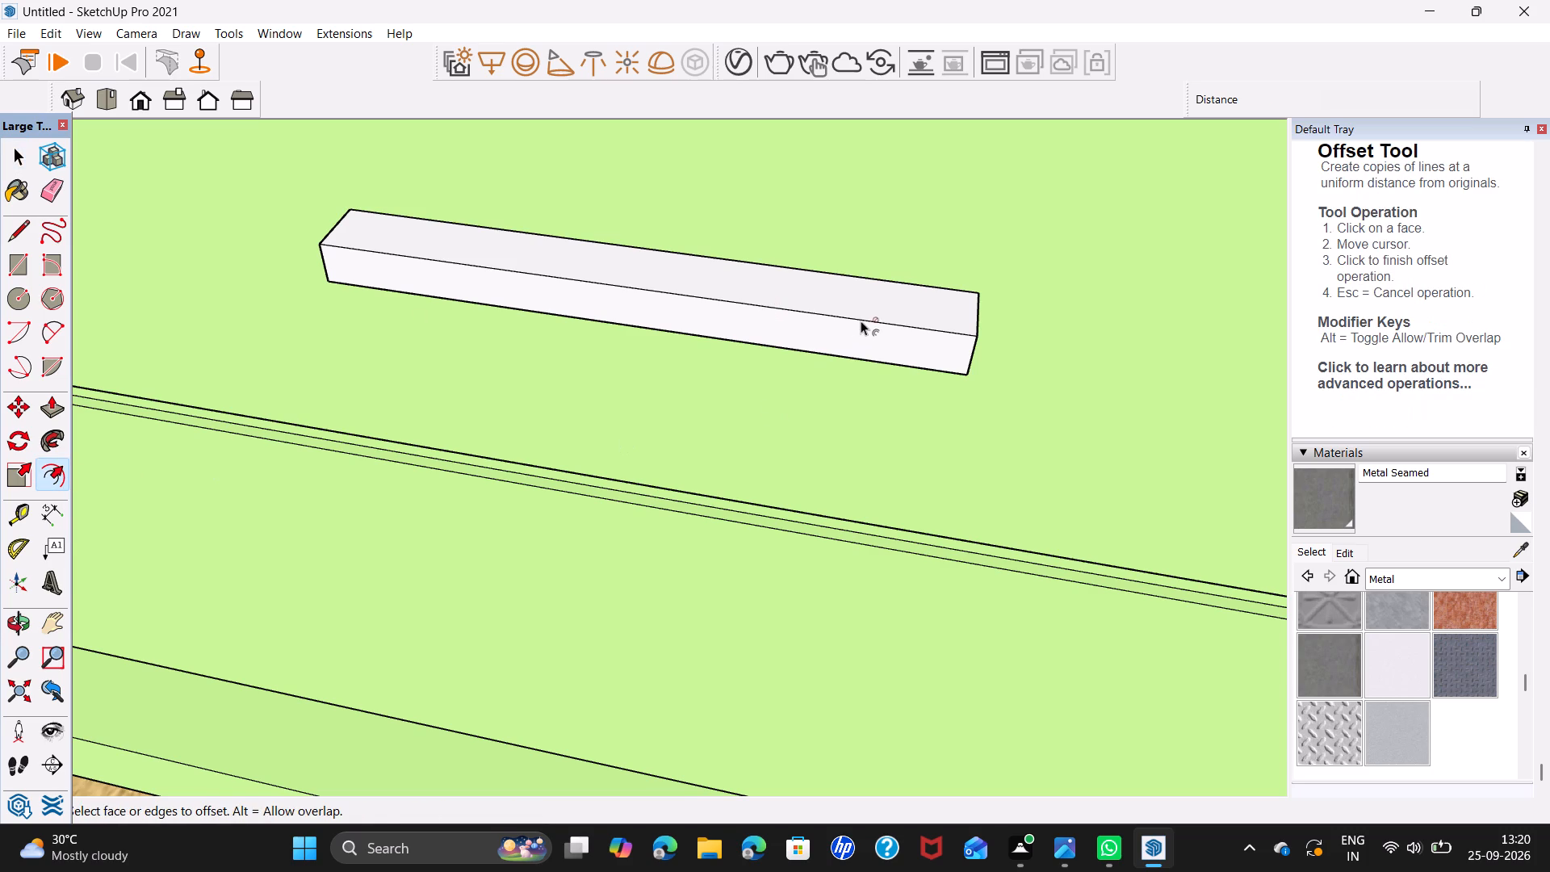
click(883, 314)
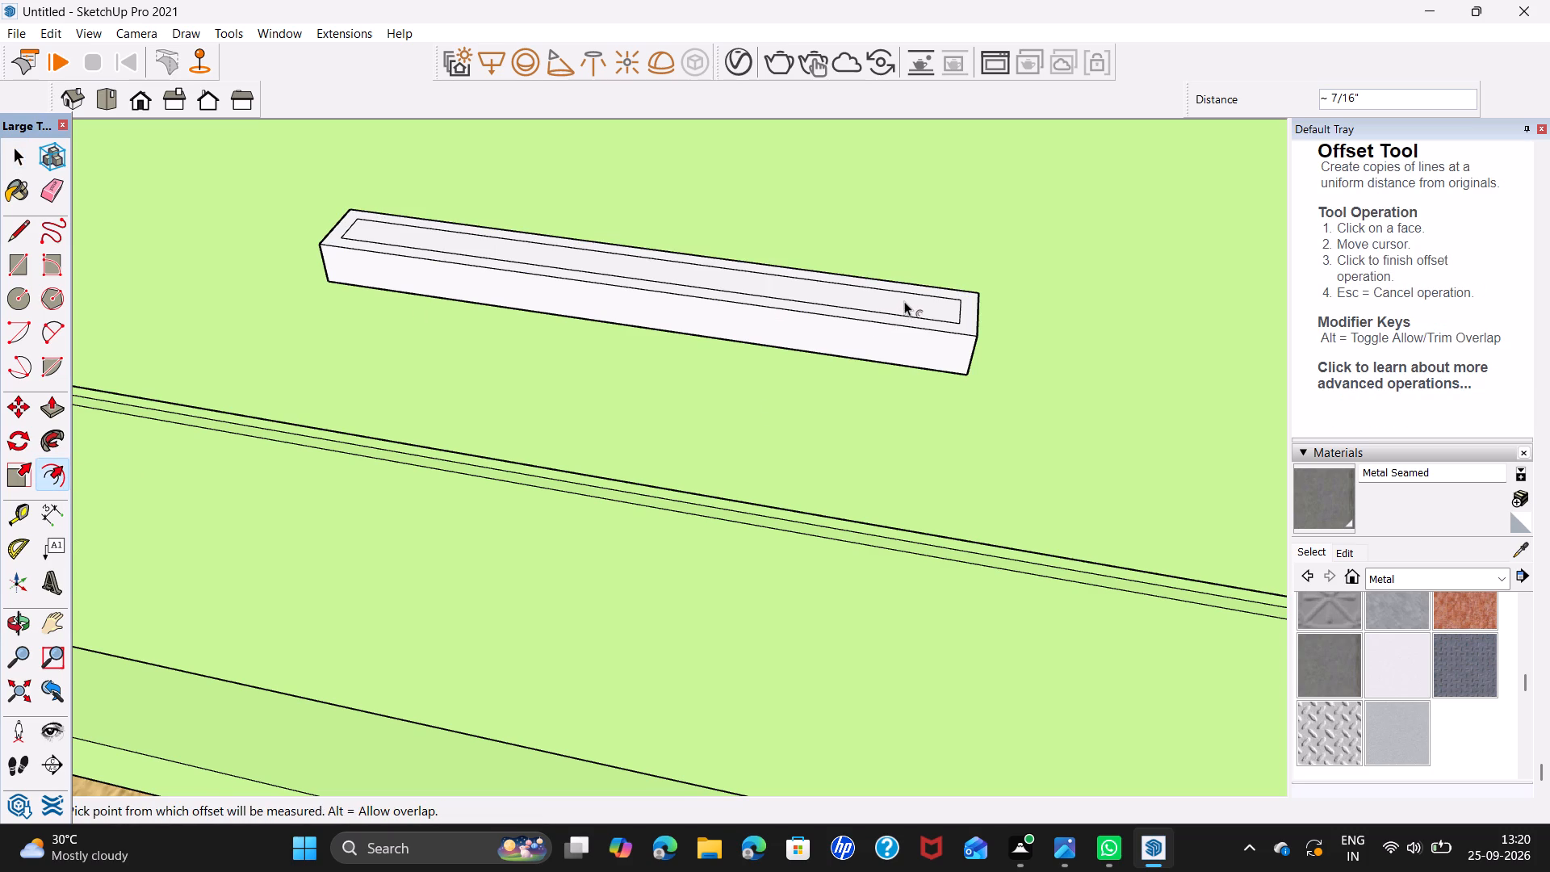
scroll(907, 302, up, 6)
click(920, 307)
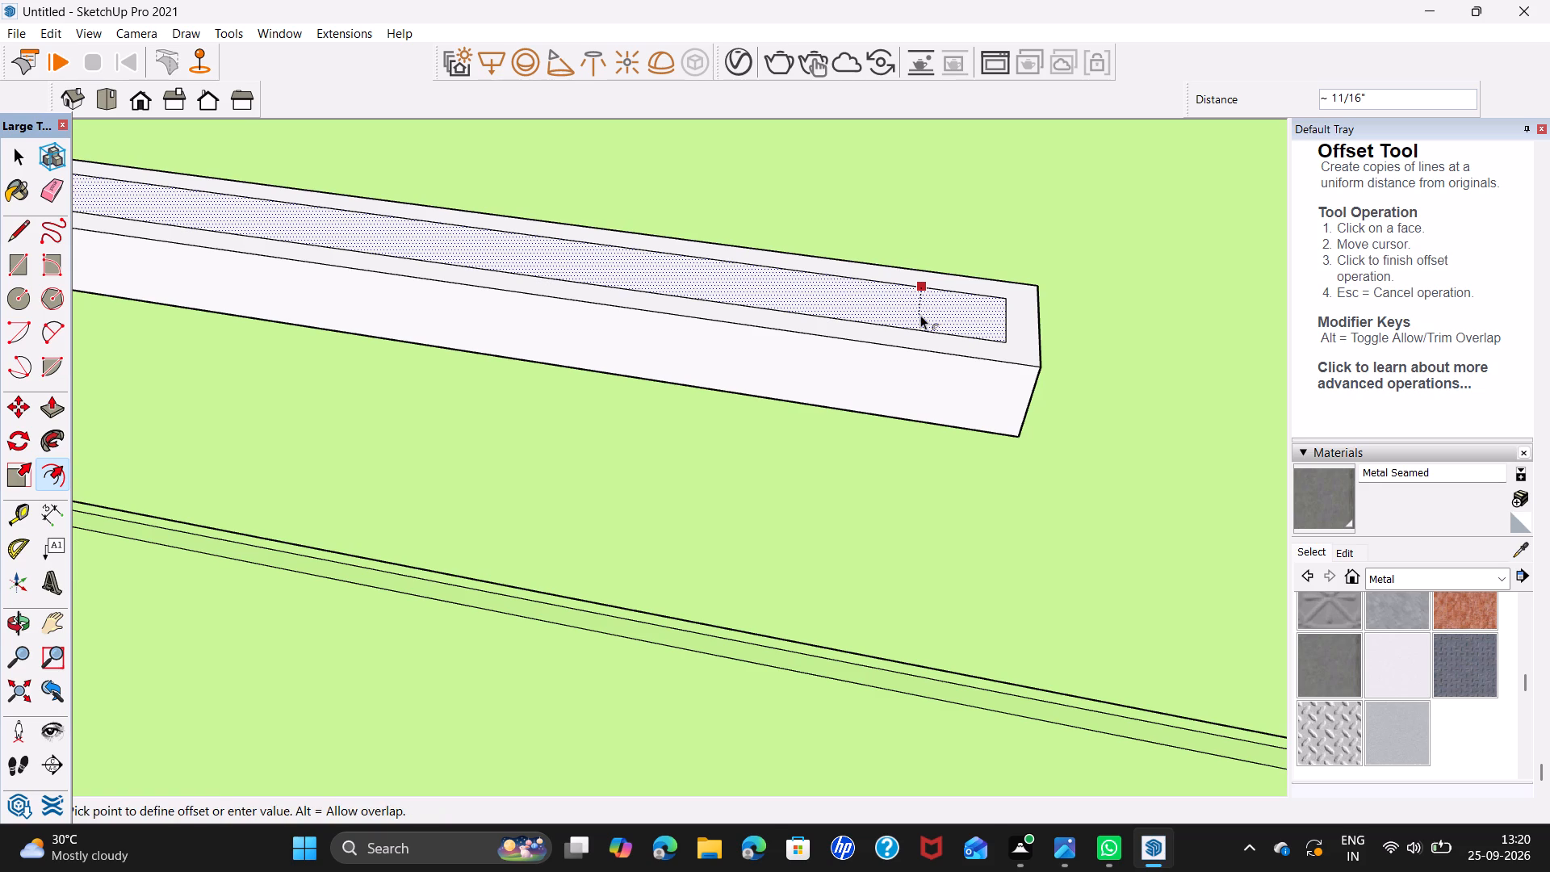
key(space)
Push the inset top face down 1 1/4" through the bar to cut a long slot.
text(p)
click(928, 302)
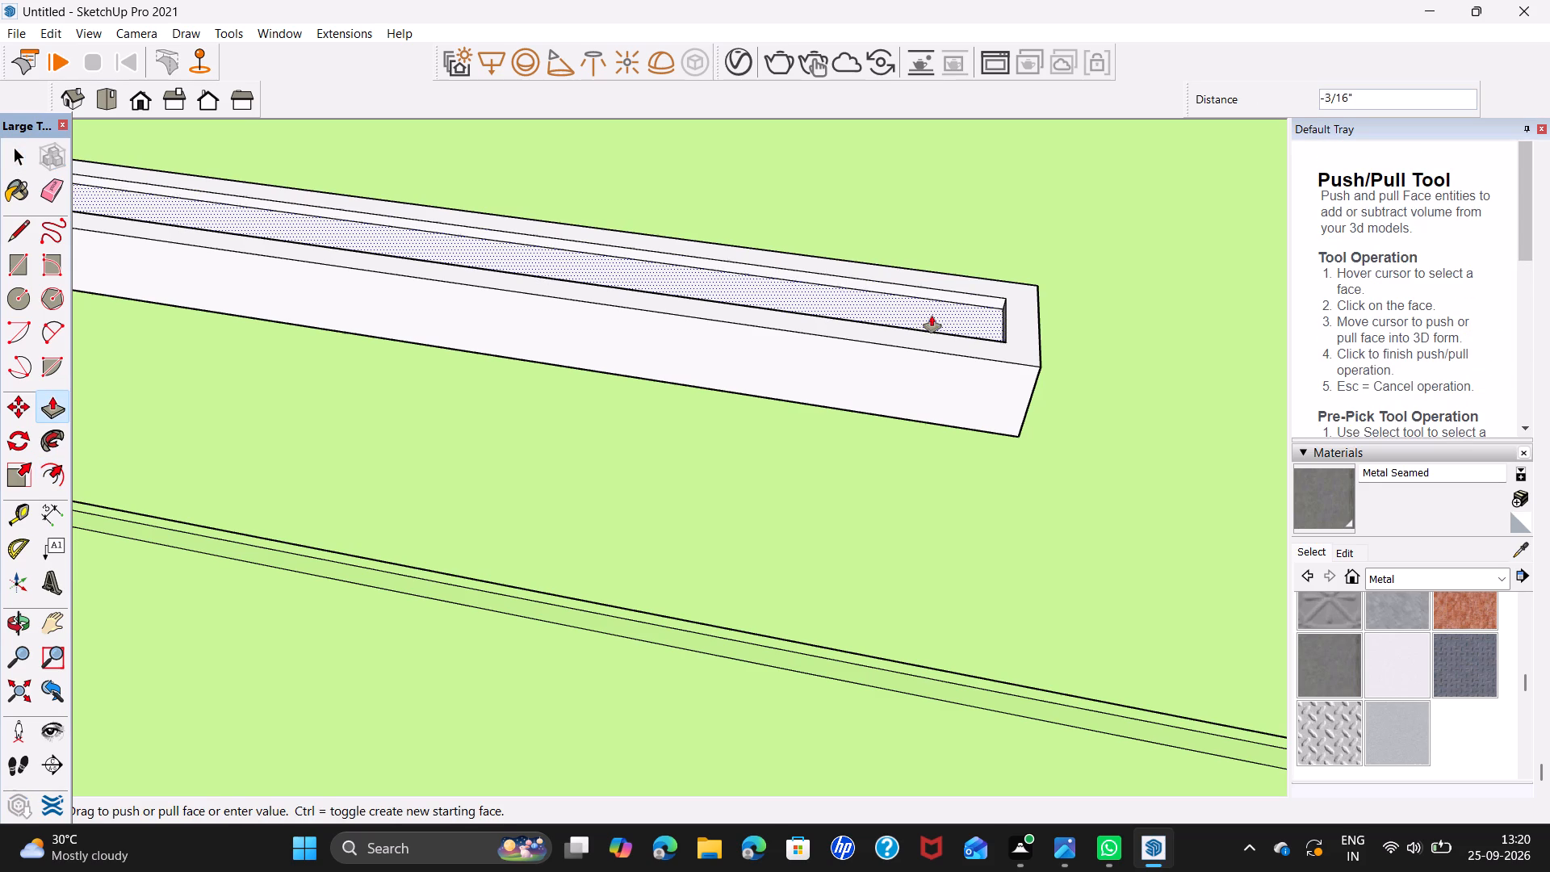
click(933, 421)
middle_drag(921, 409, 948, 171)
middle_drag(714, 504, 733, 324)
key(space)
Make the whole slotted drawer handle into a group.
scroll(798, 402, up, 3)
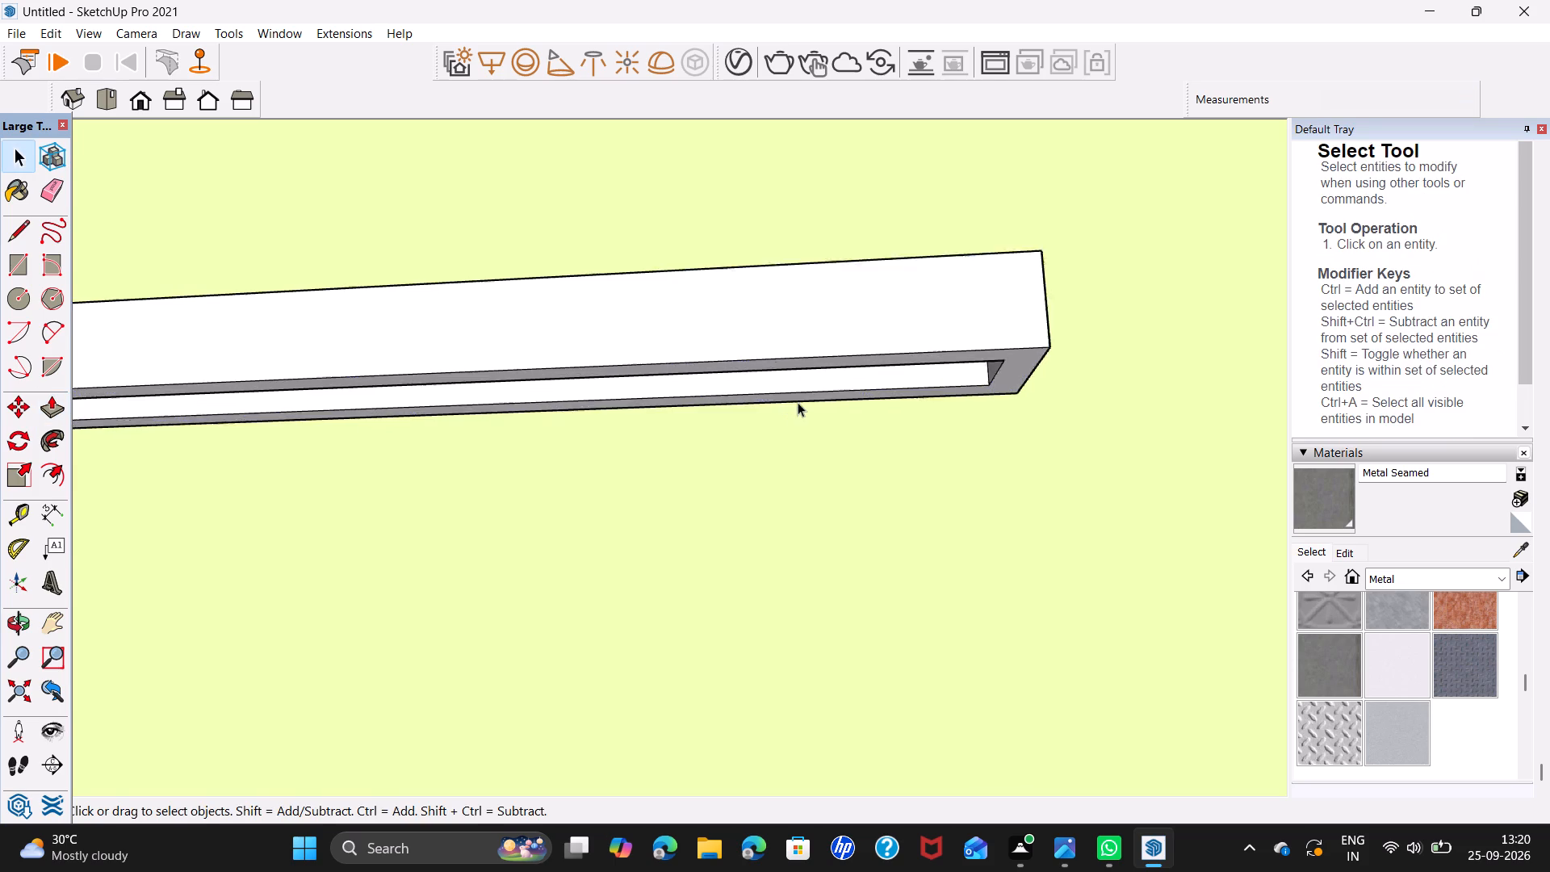
scroll(798, 402, up, 3)
middle_drag(798, 424, 883, 658)
triple_click(945, 370)
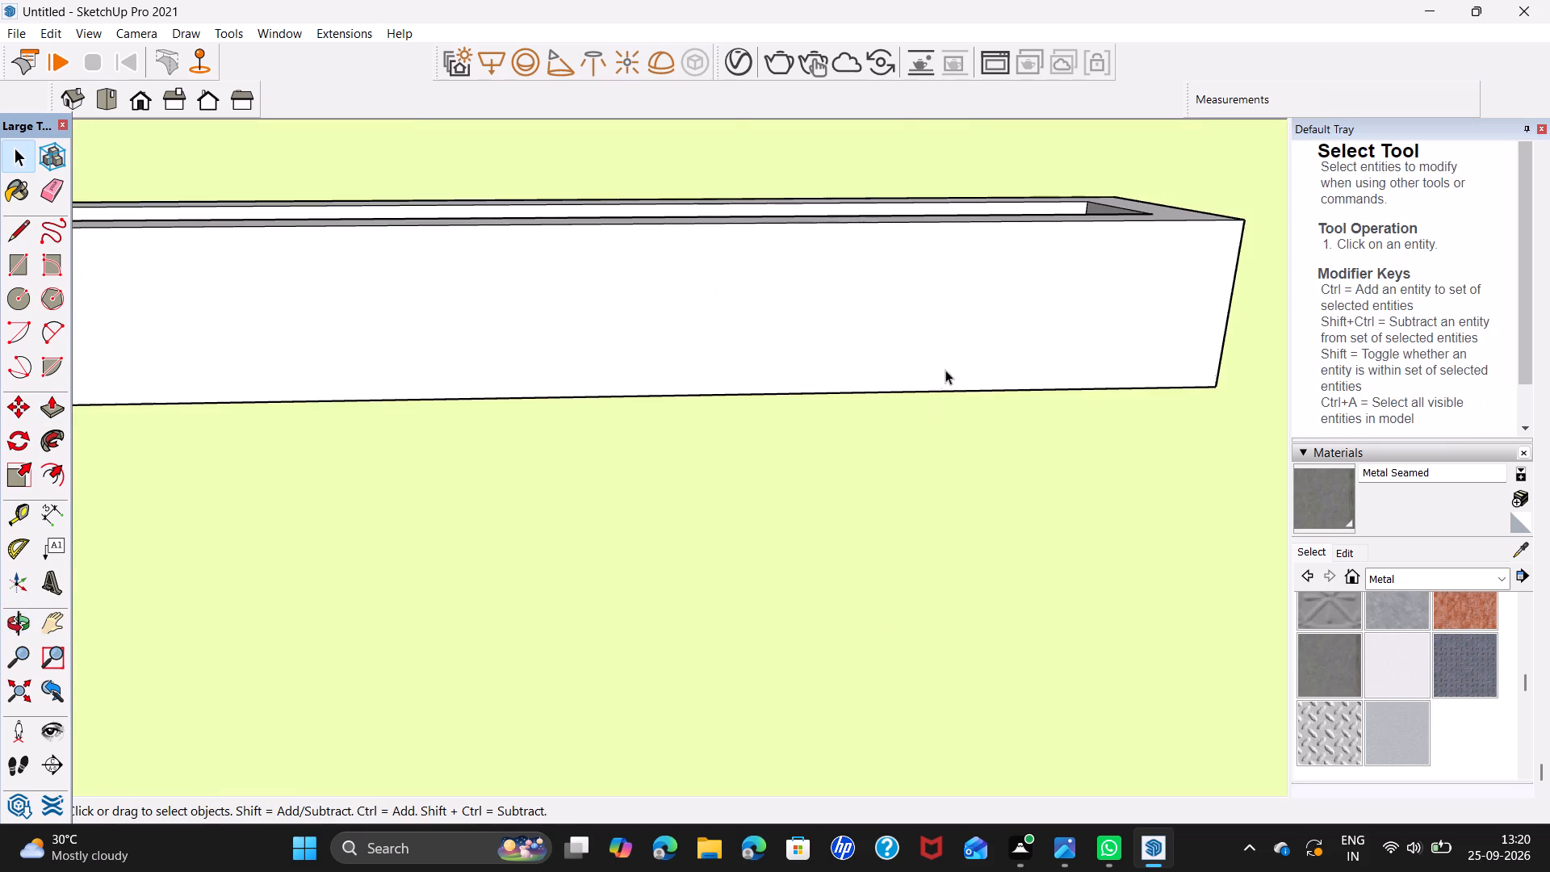
right_click(947, 363)
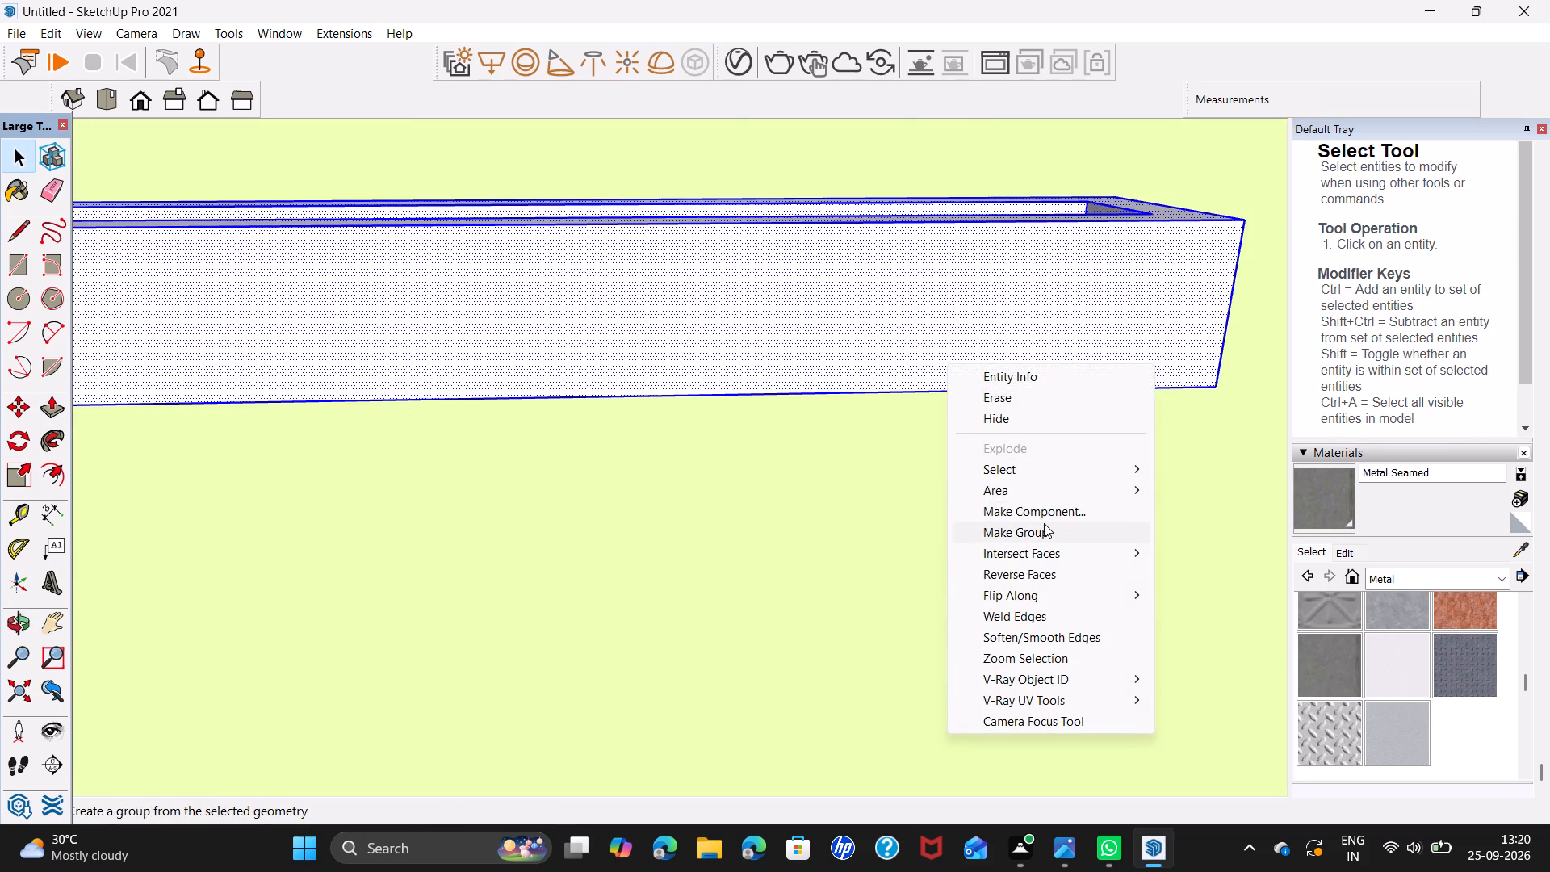
click(1044, 523)
Apply the Metal Seamed material to the drawer handle group.
click(1330, 503)
click(1116, 267)
key(space)
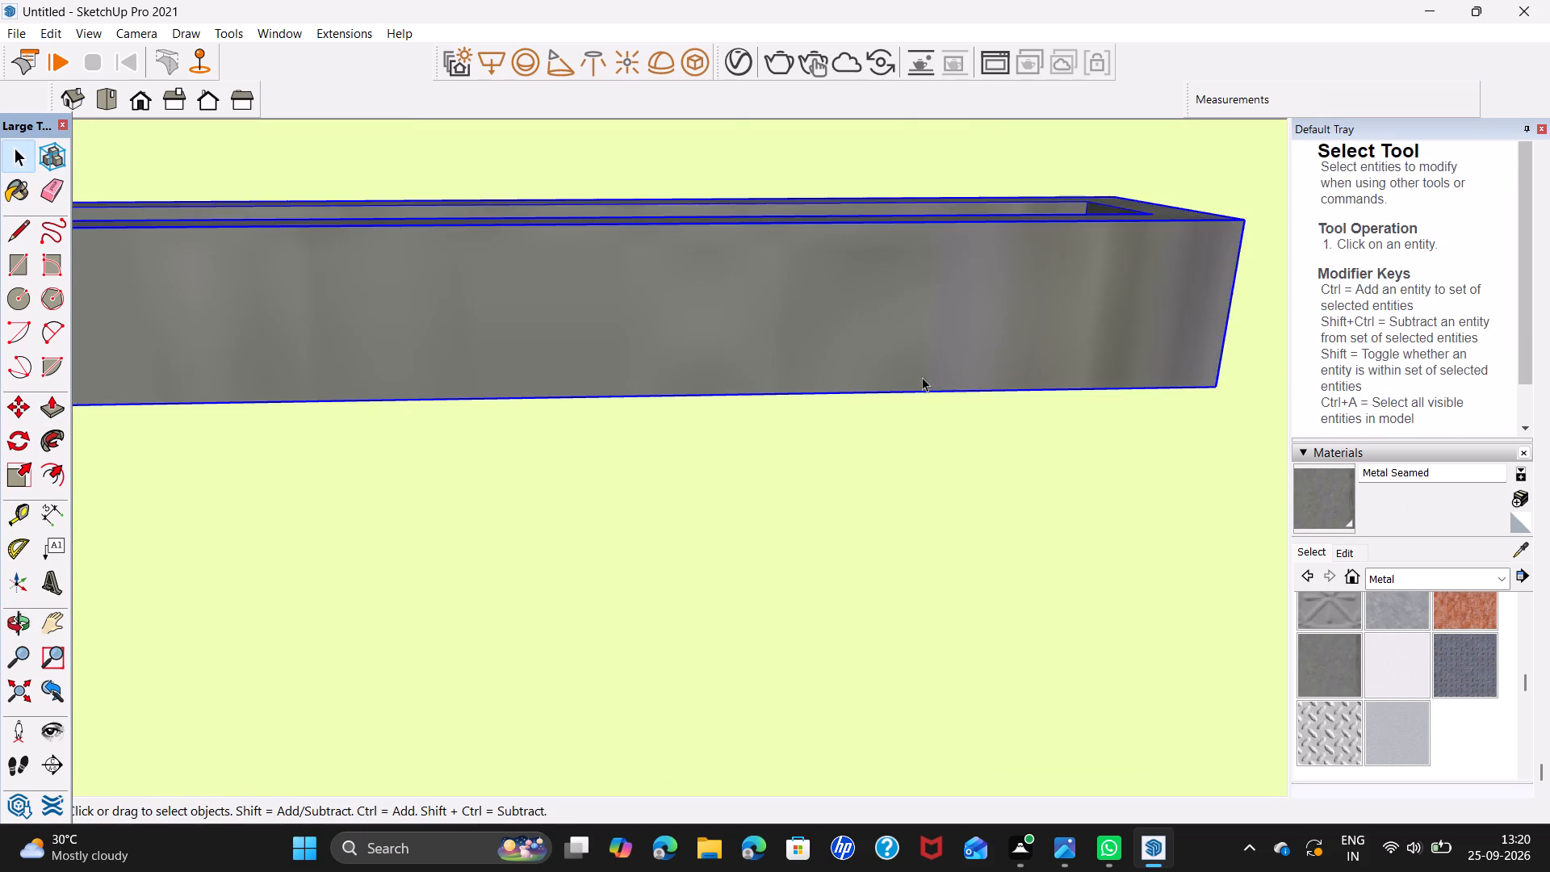
Copy the drawer handle straight down about 1' 7" onto the lower drawer front.
scroll(796, 388, down, 6)
scroll(702, 374, down, 16)
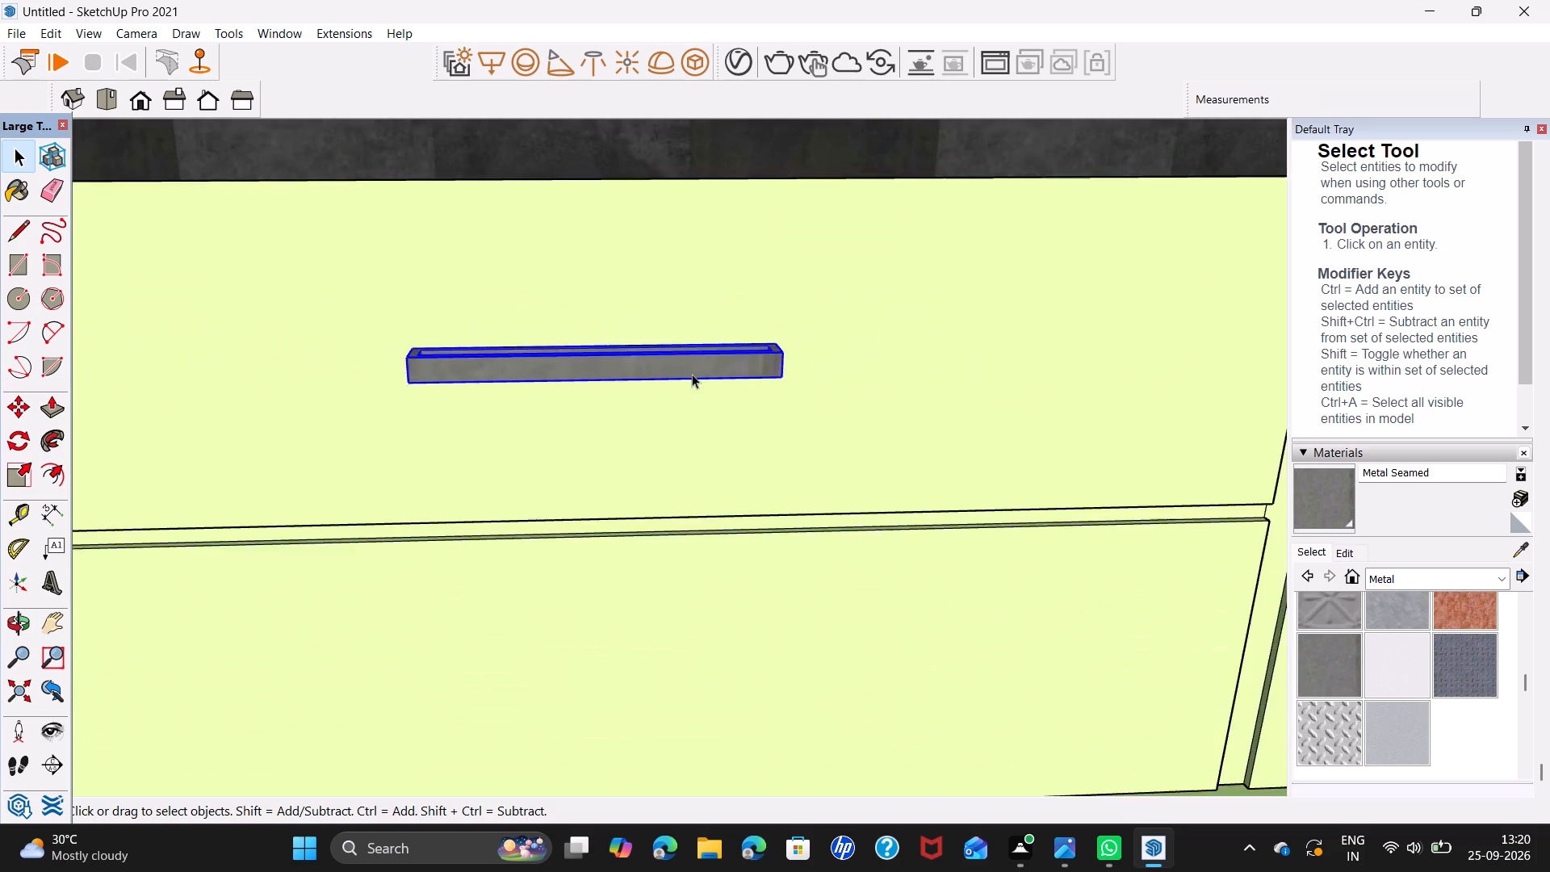
scroll(686, 374, down, 7)
middle_drag(677, 396, 665, 316)
scroll(739, 362, up, 6)
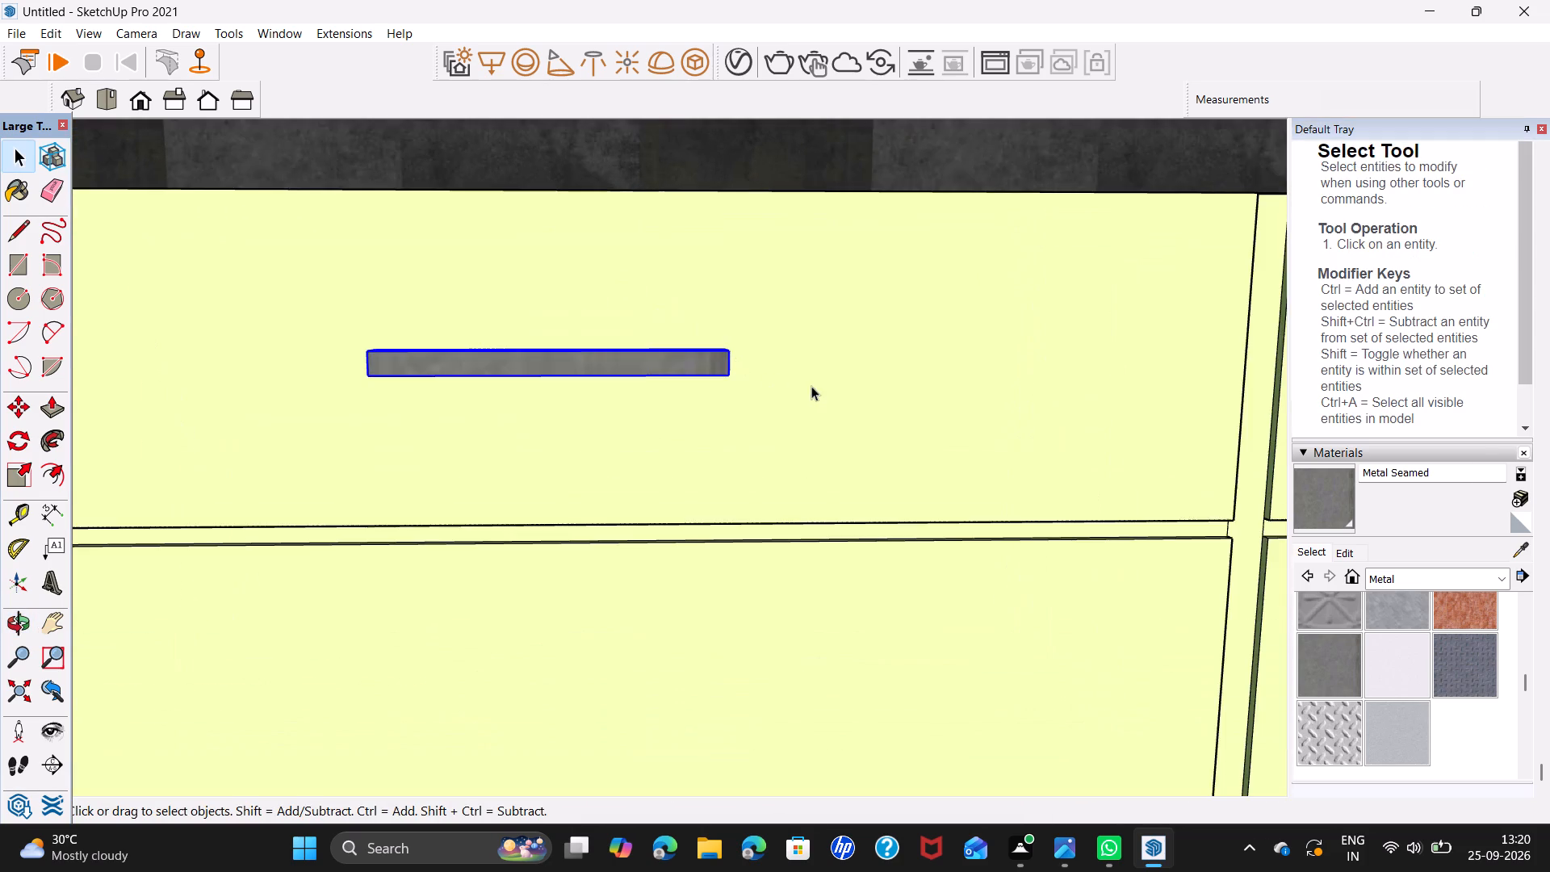
middle_drag(811, 386, 421, 417)
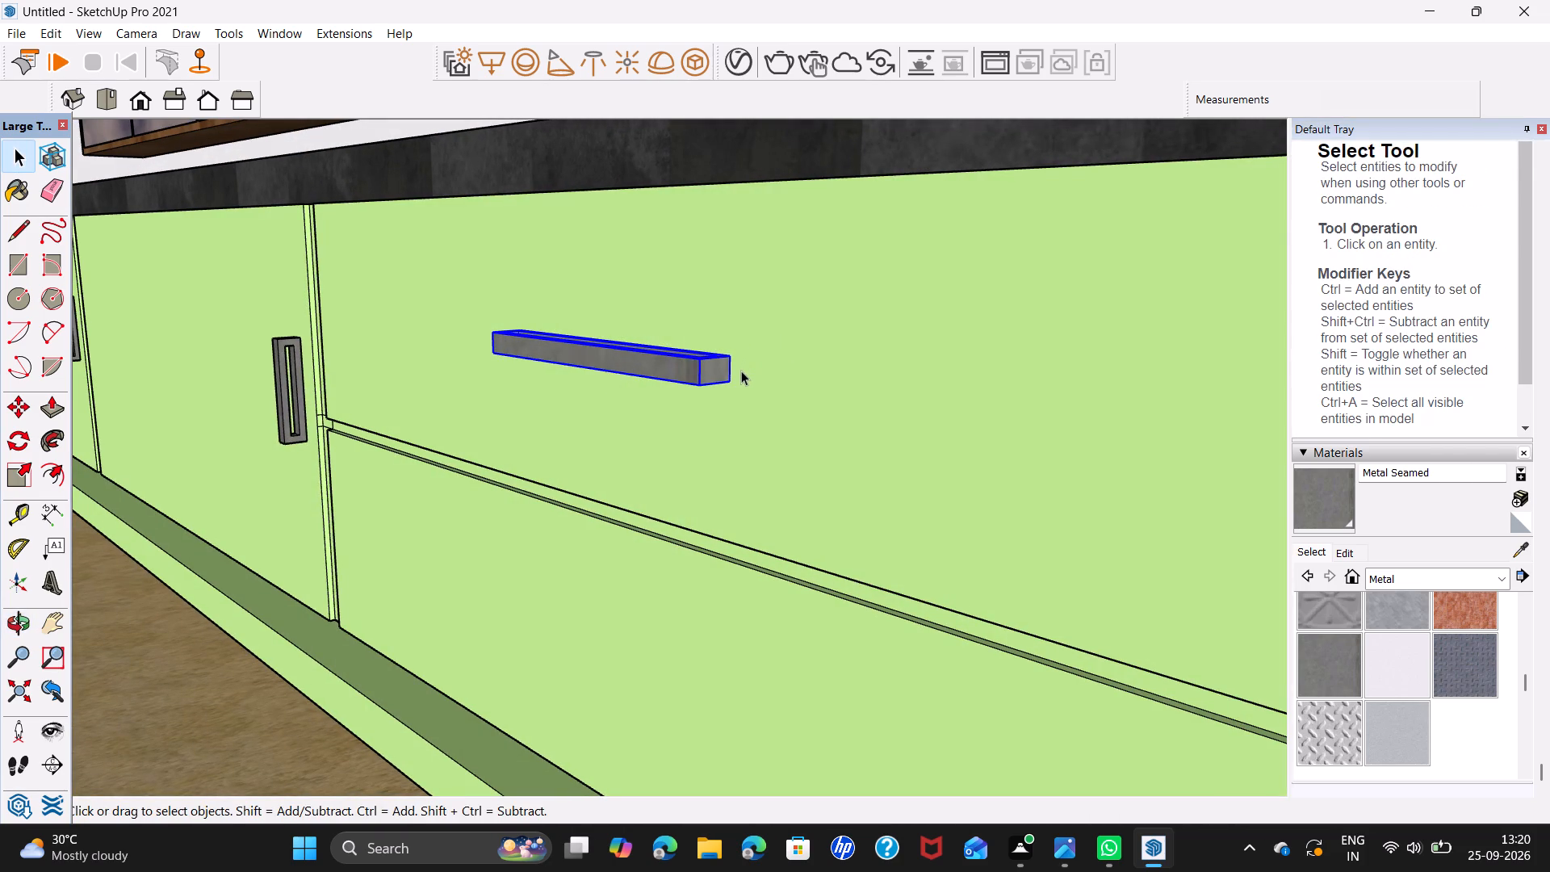
key(m)
click(735, 385)
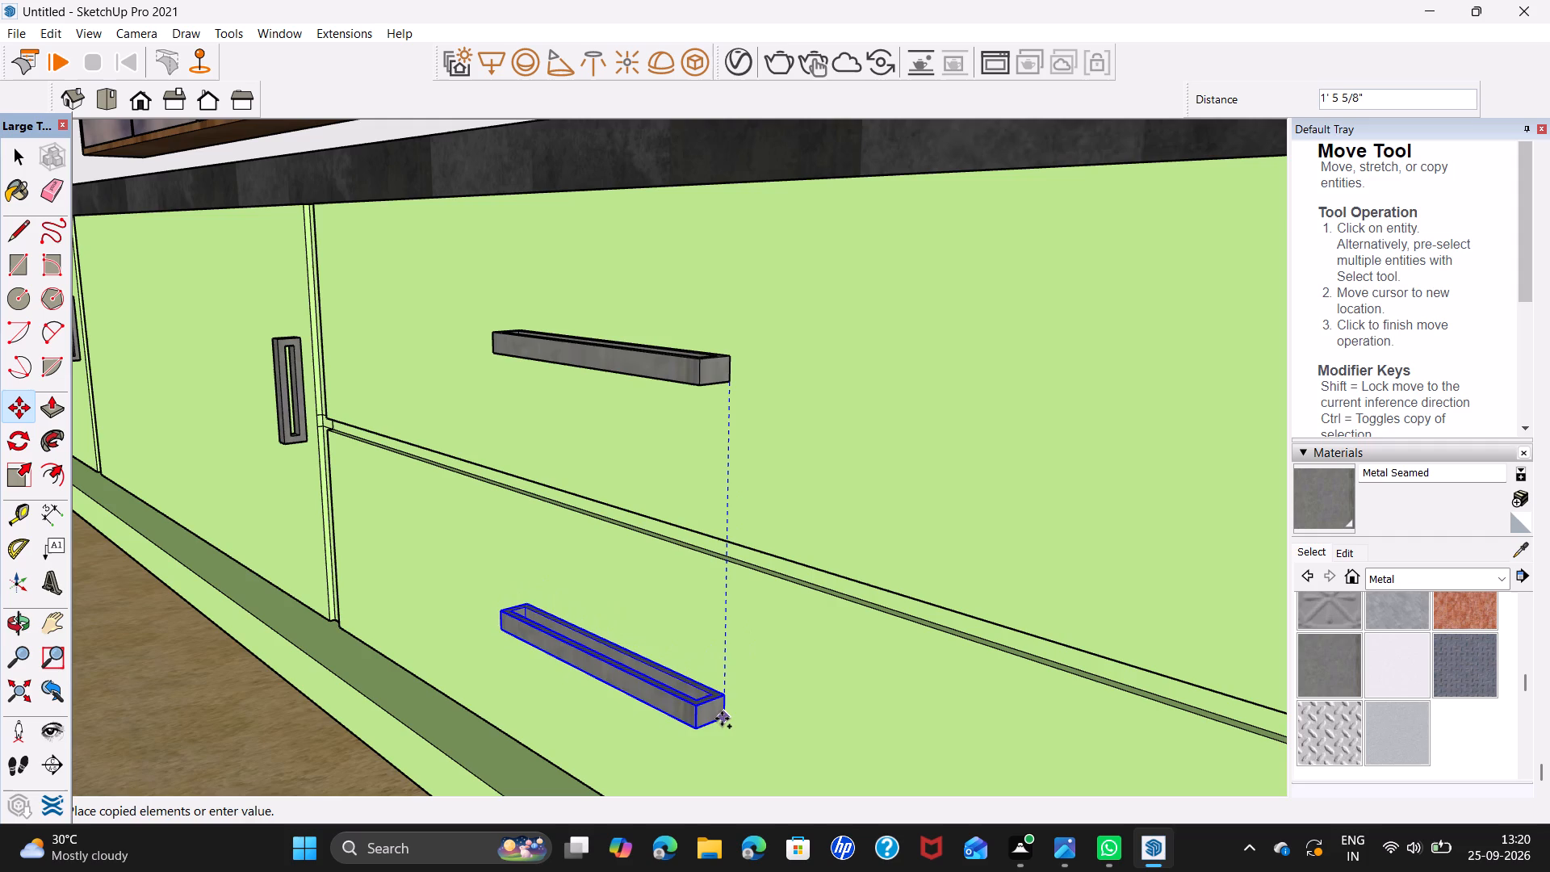
middle_drag(723, 723, 941, 614)
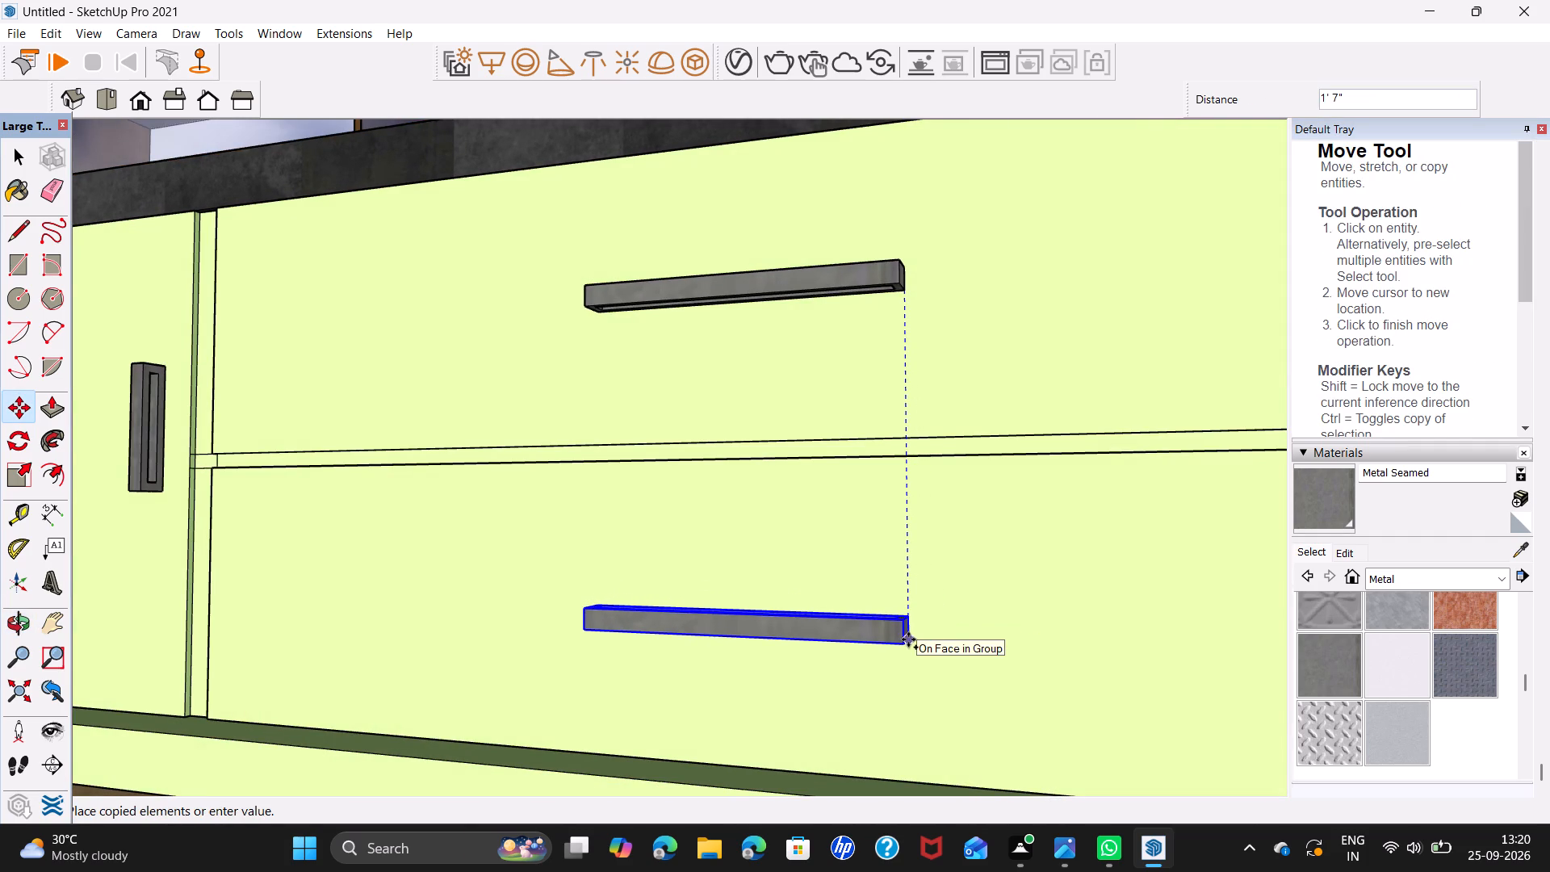
click(908, 639)
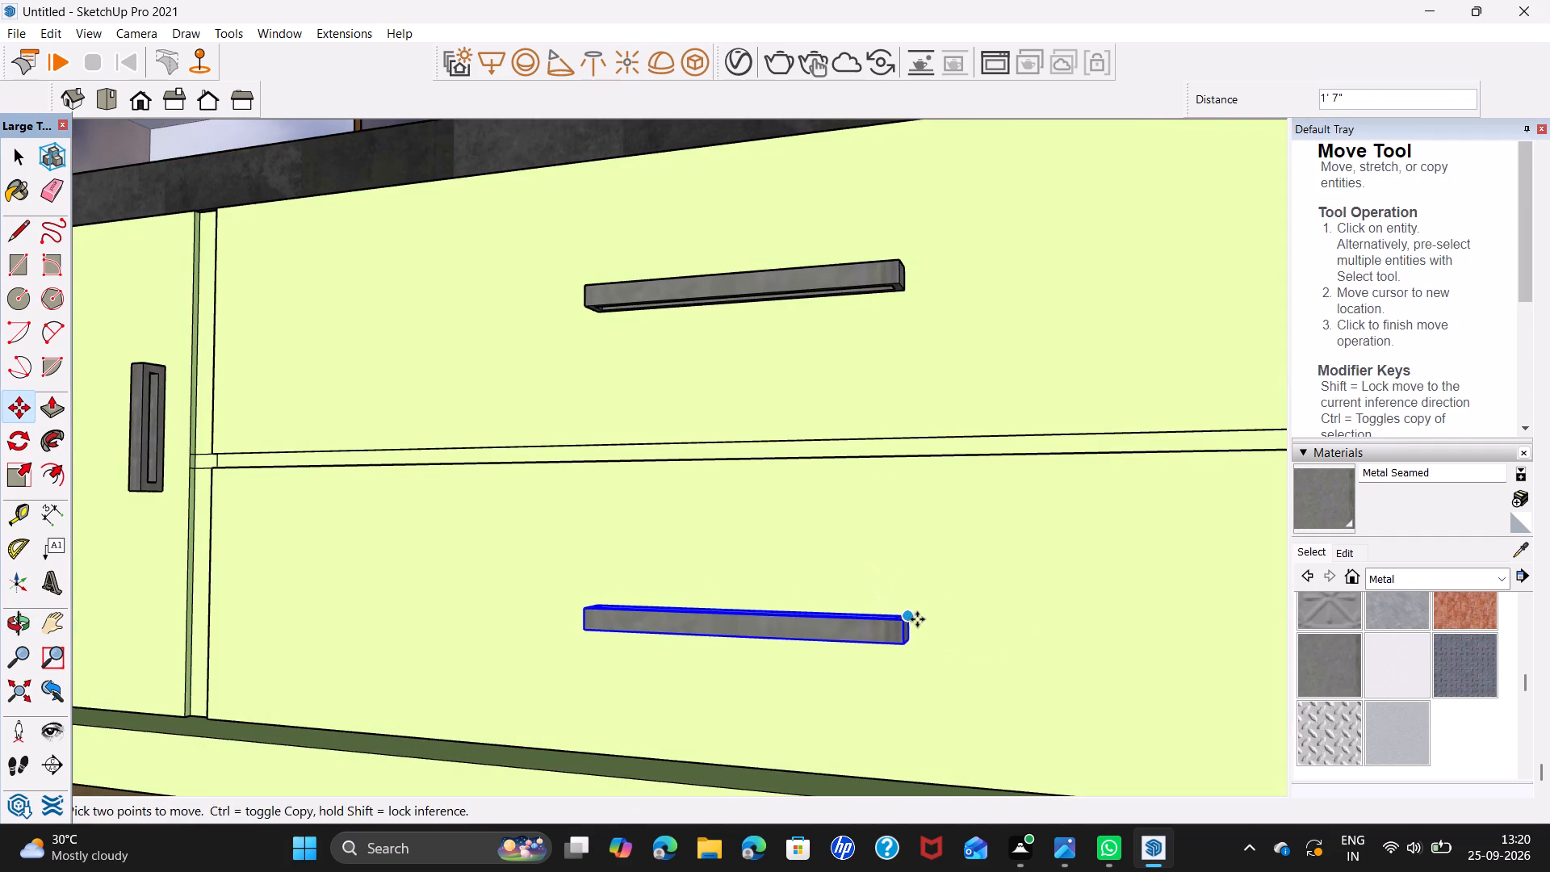
Copy the lower drawer handle along the run about 6' 9 11/16" onto the lower drawer front of the end bay.
scroll(917, 619, up, 6)
click(904, 610)
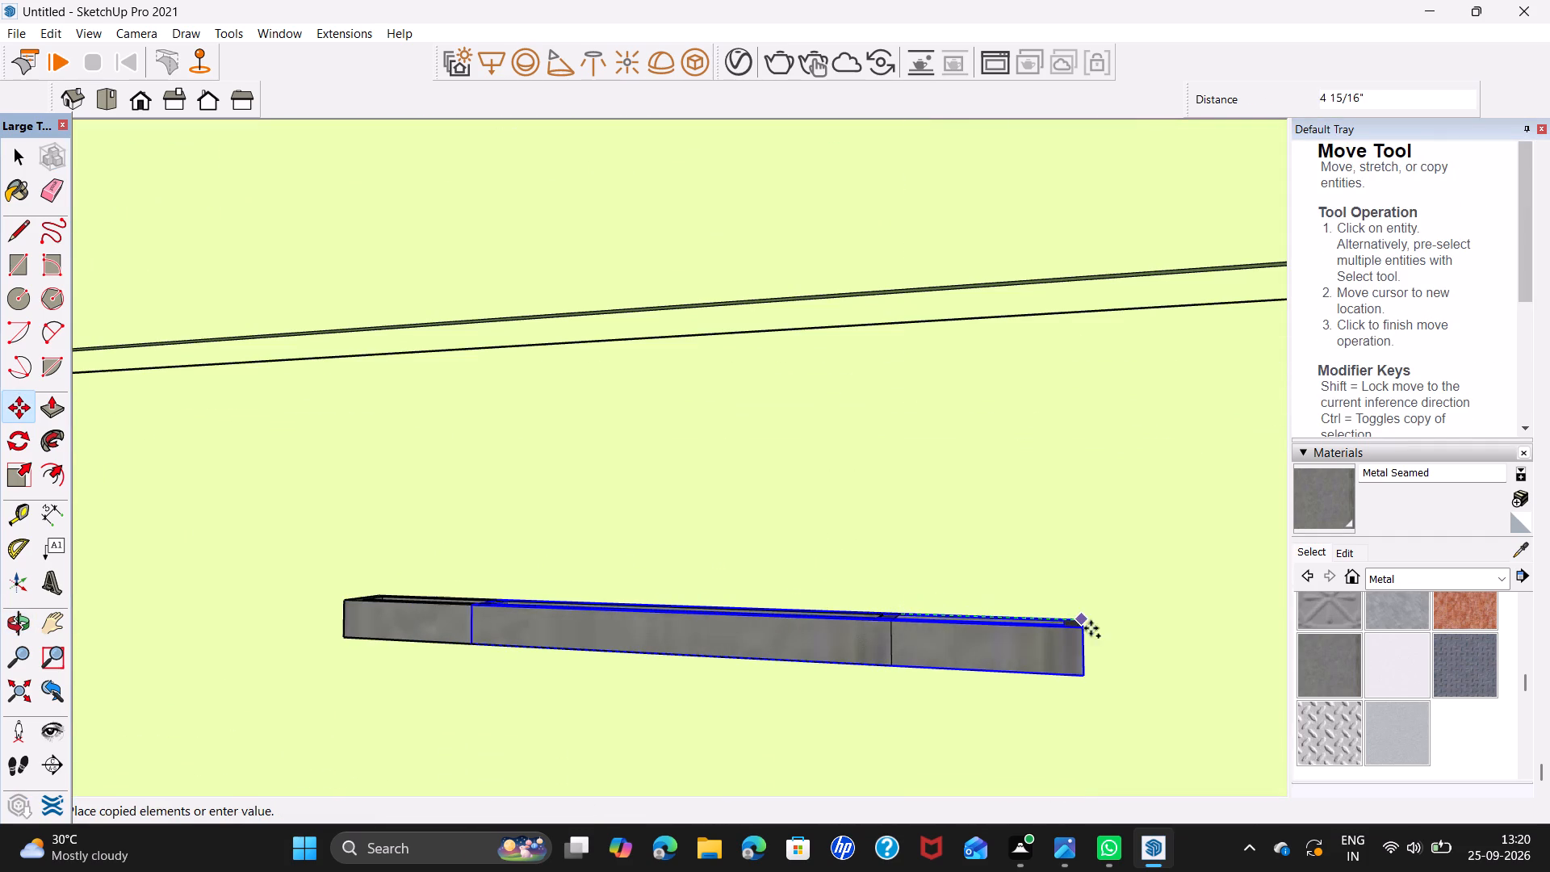
shift+middle_drag(1108, 617, 488, 417)
scroll(491, 419, down, 8)
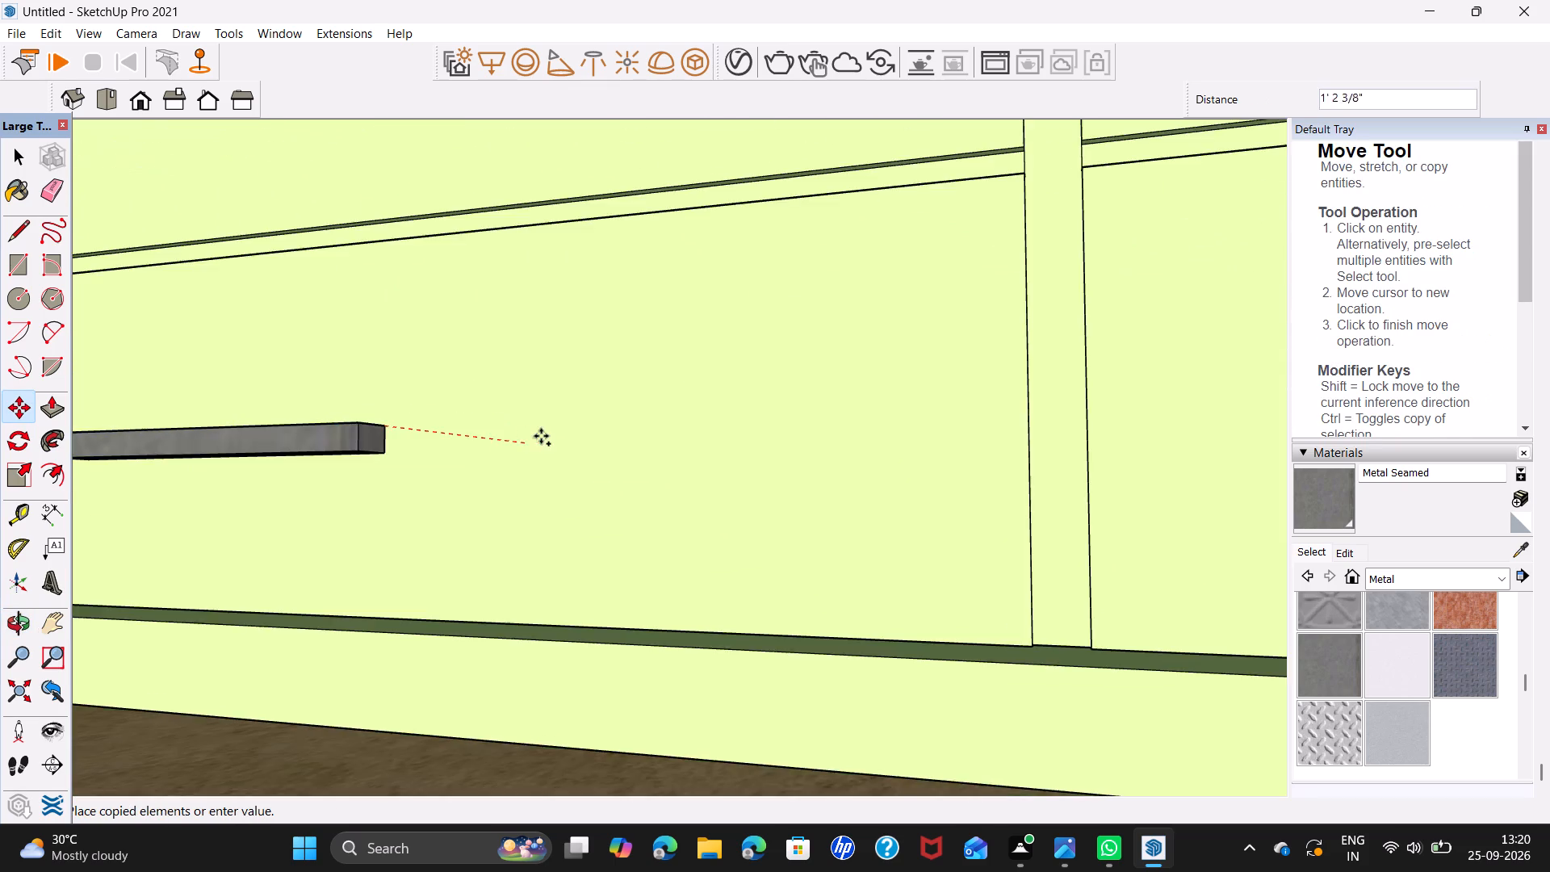
scroll(564, 449, down, 13)
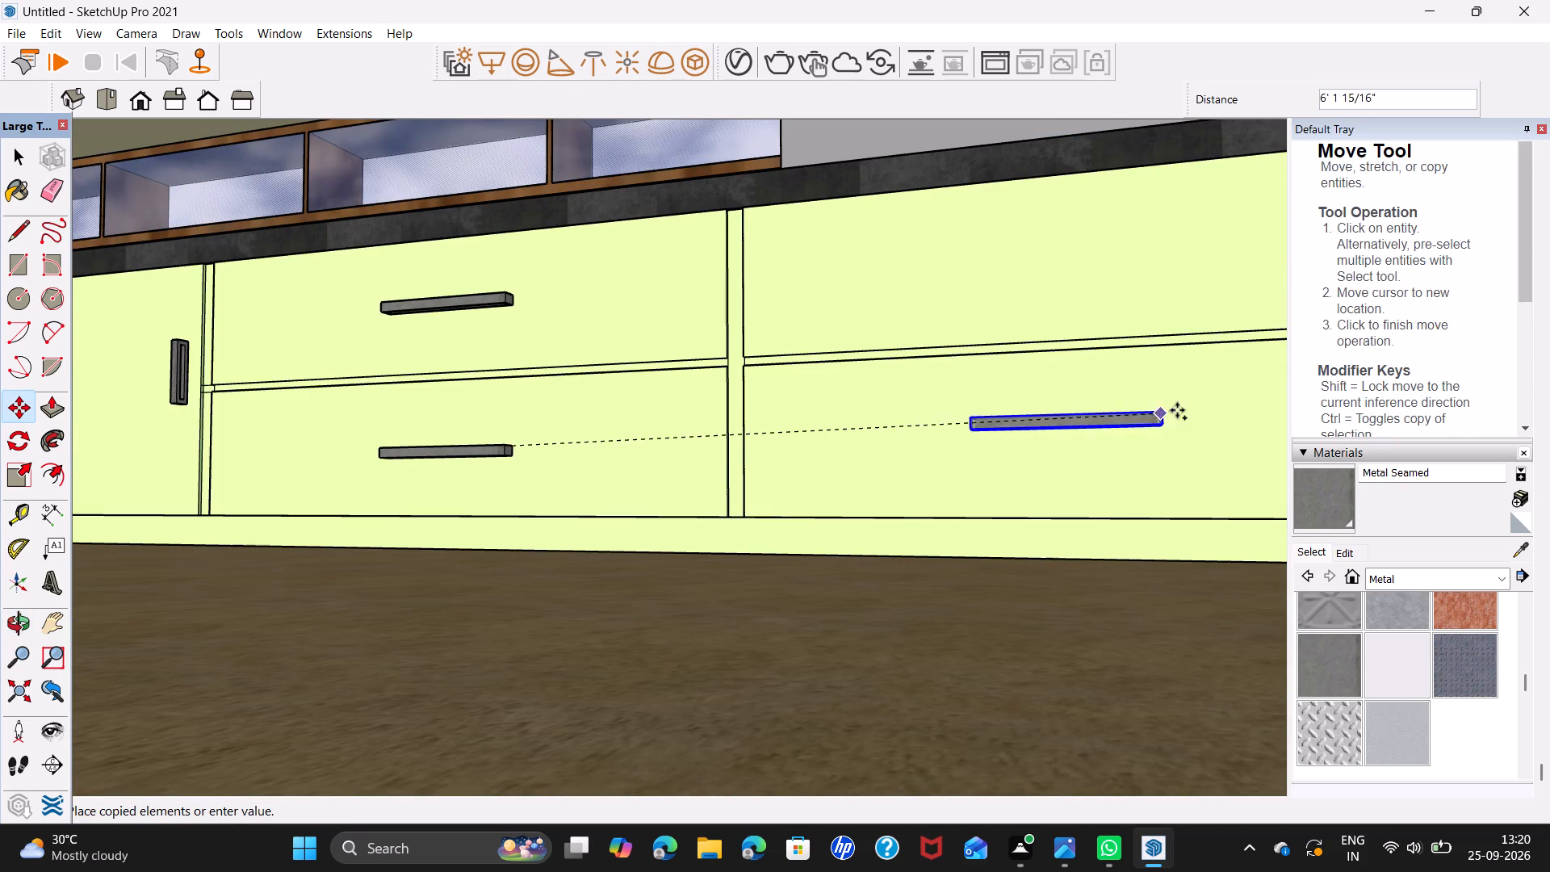
shift+middle_drag(1221, 426, 1023, 416)
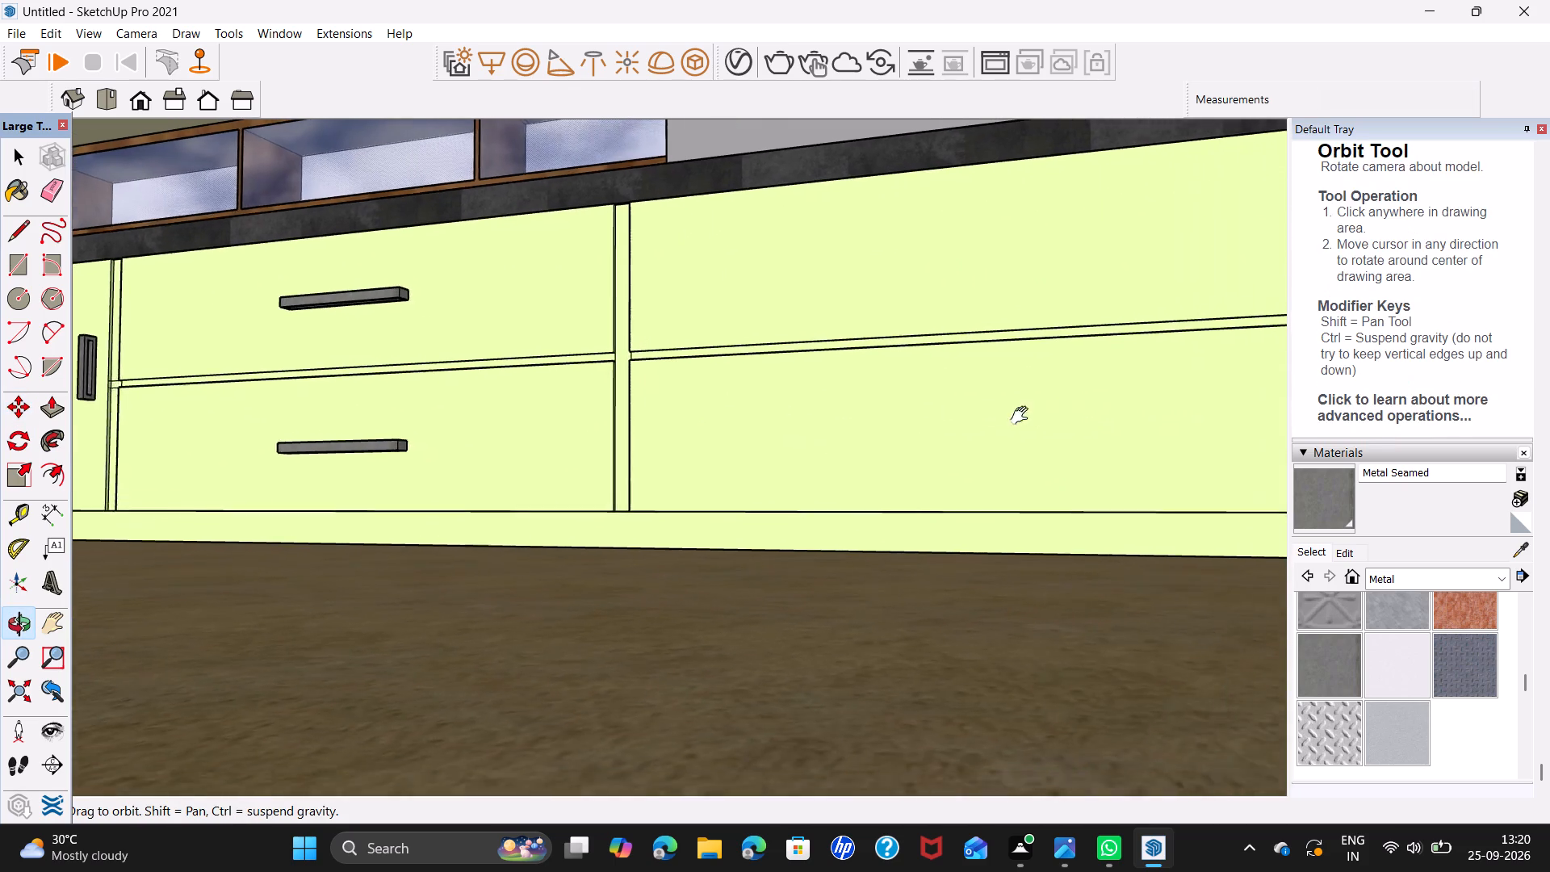
shift+middle_drag(1023, 416, 894, 412)
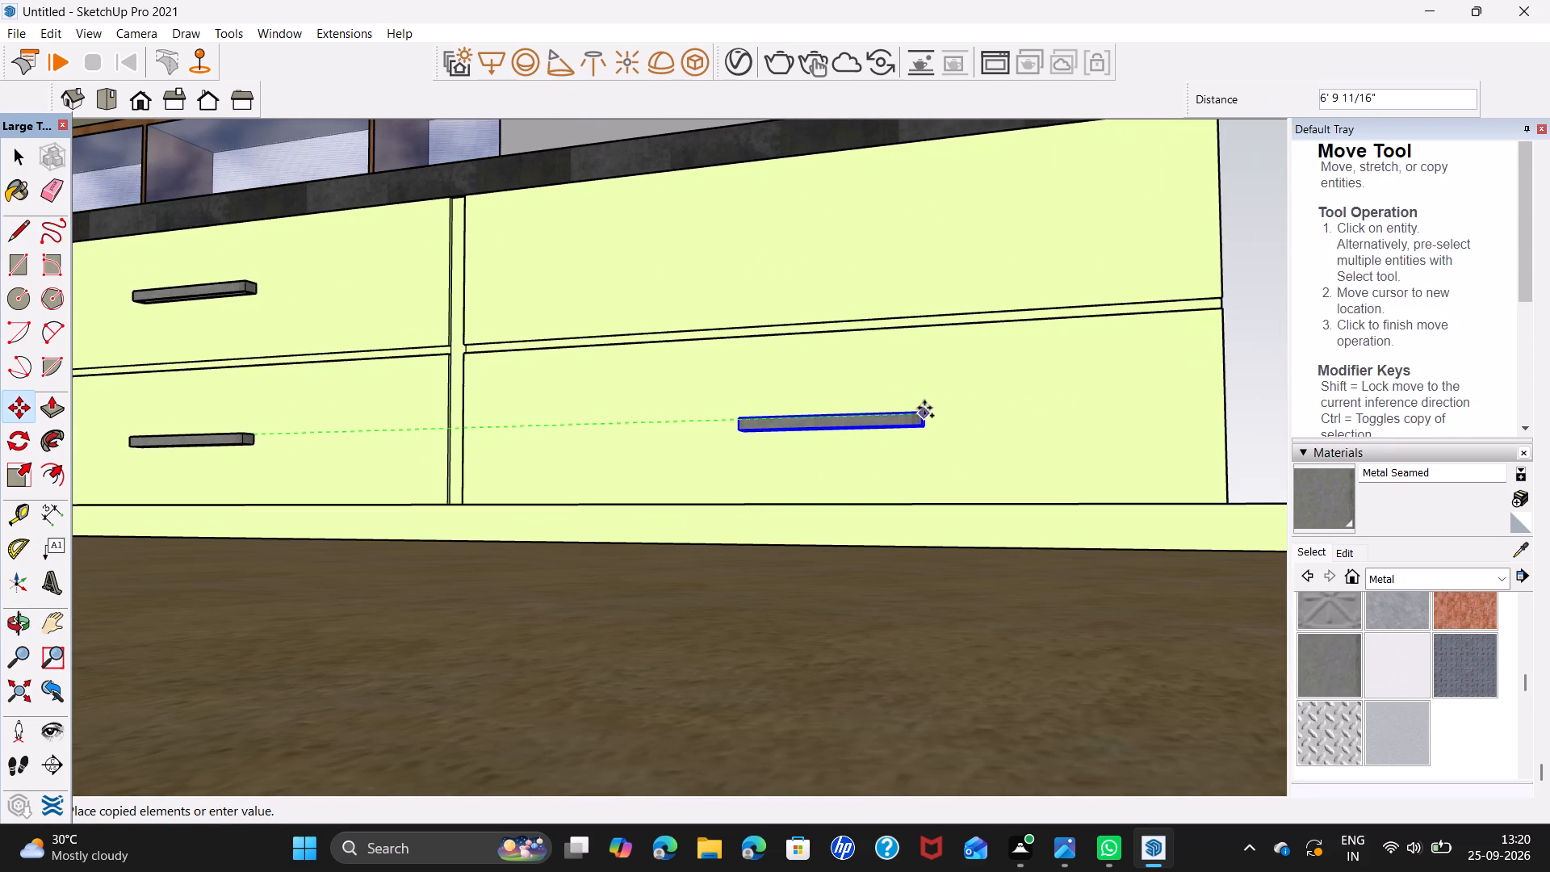
click(924, 408)
Copy the end bay's lower drawer handle straight up about 1' 6 1/16" onto the upper drawer front.
scroll(924, 424, up, 6)
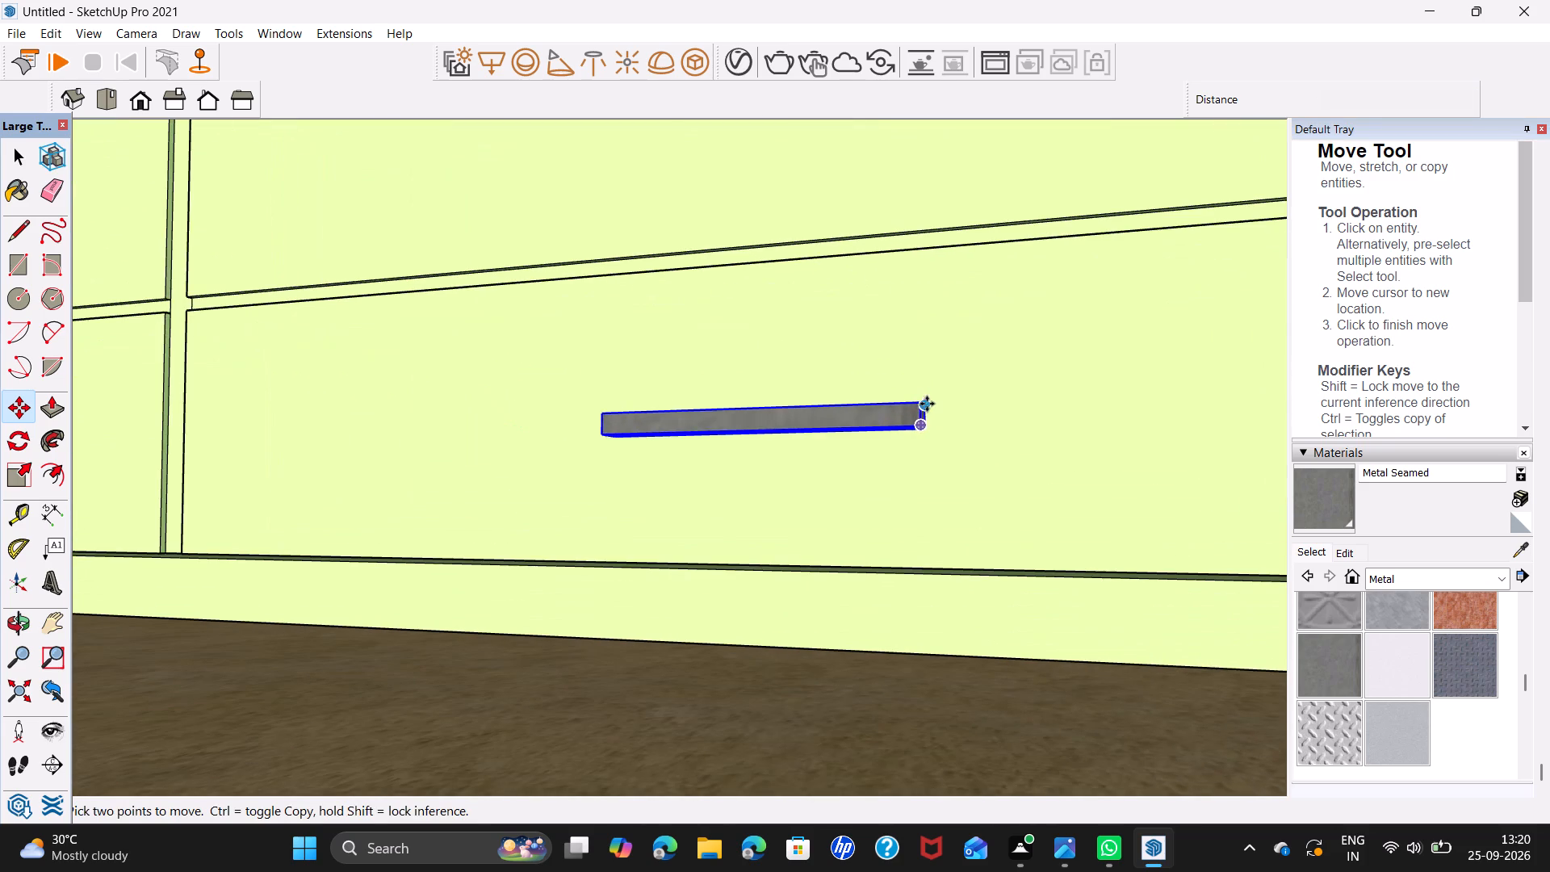
scroll(927, 404, up, 14)
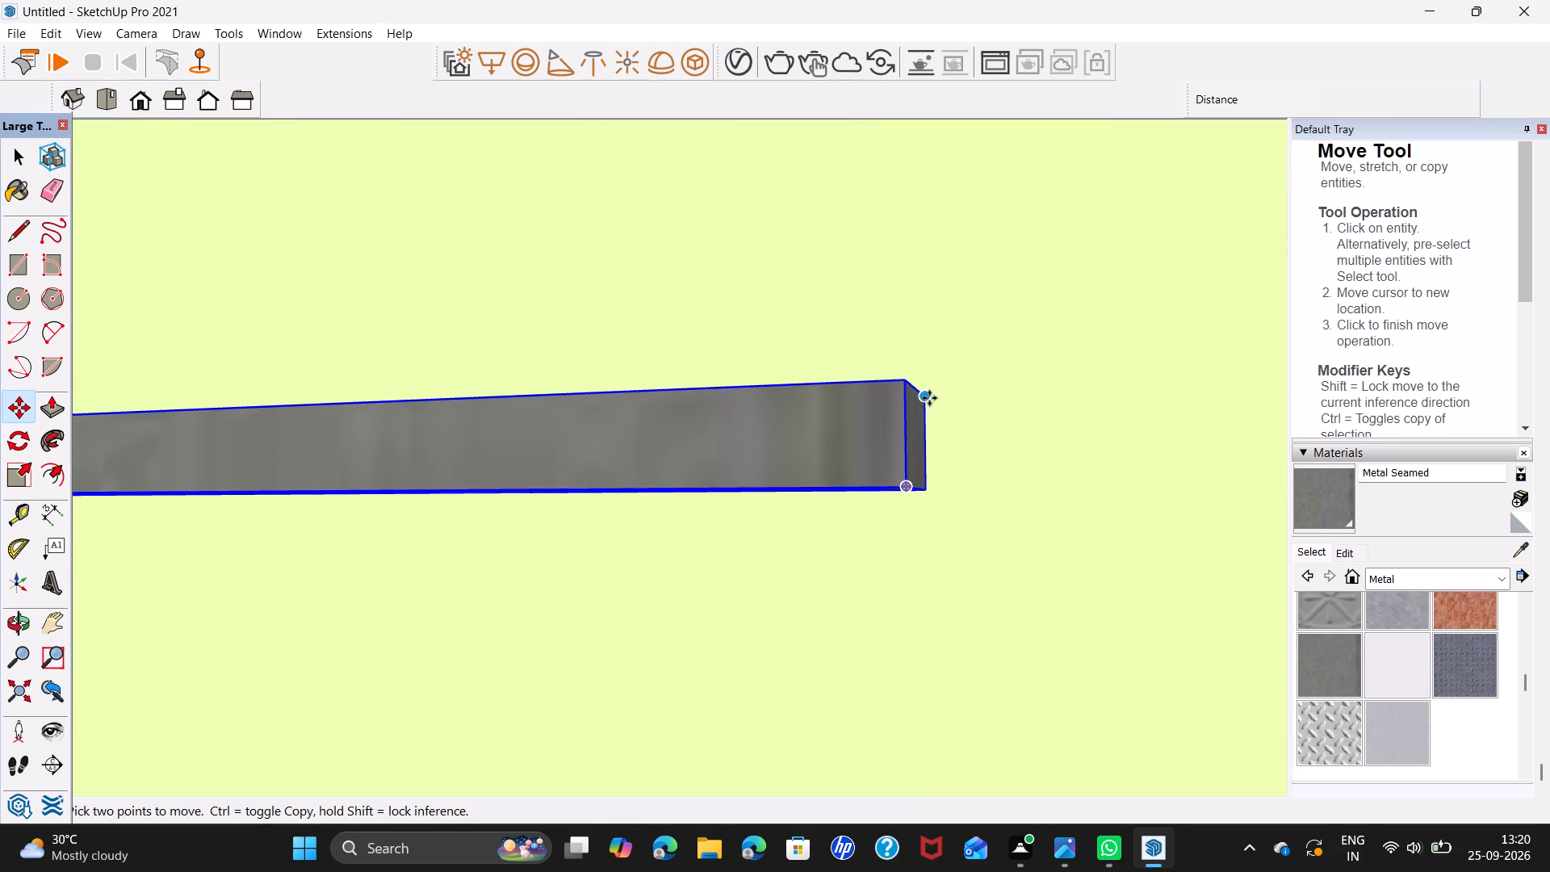
click(929, 398)
shift+middle_drag(959, 259, 1024, 507)
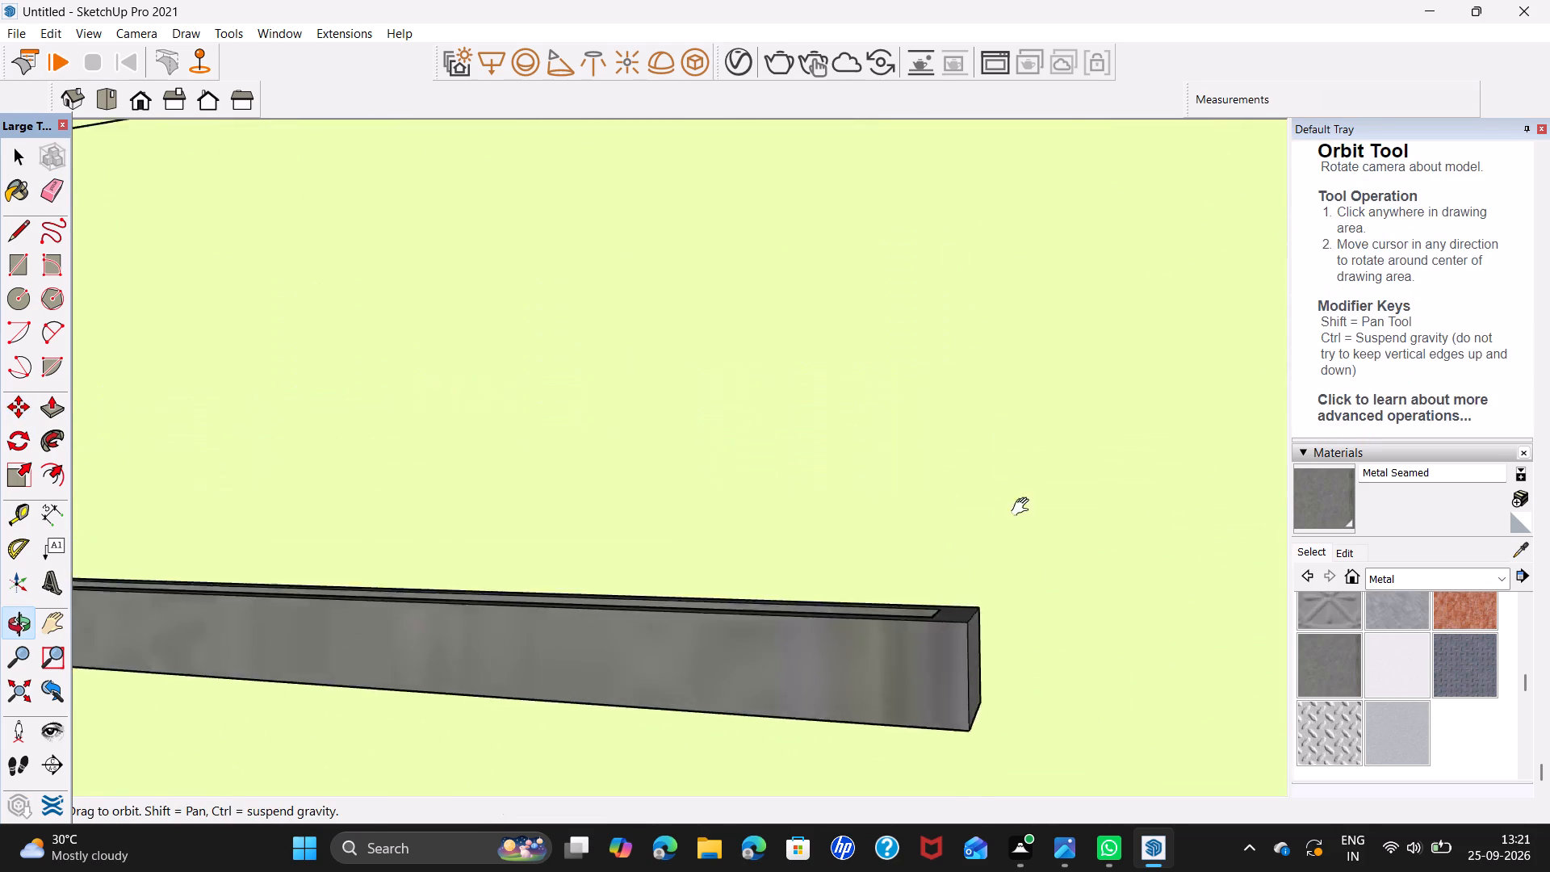
shift+middle_drag(1024, 507, 1033, 546)
scroll(960, 415, down, 20)
scroll(960, 415, down, 9)
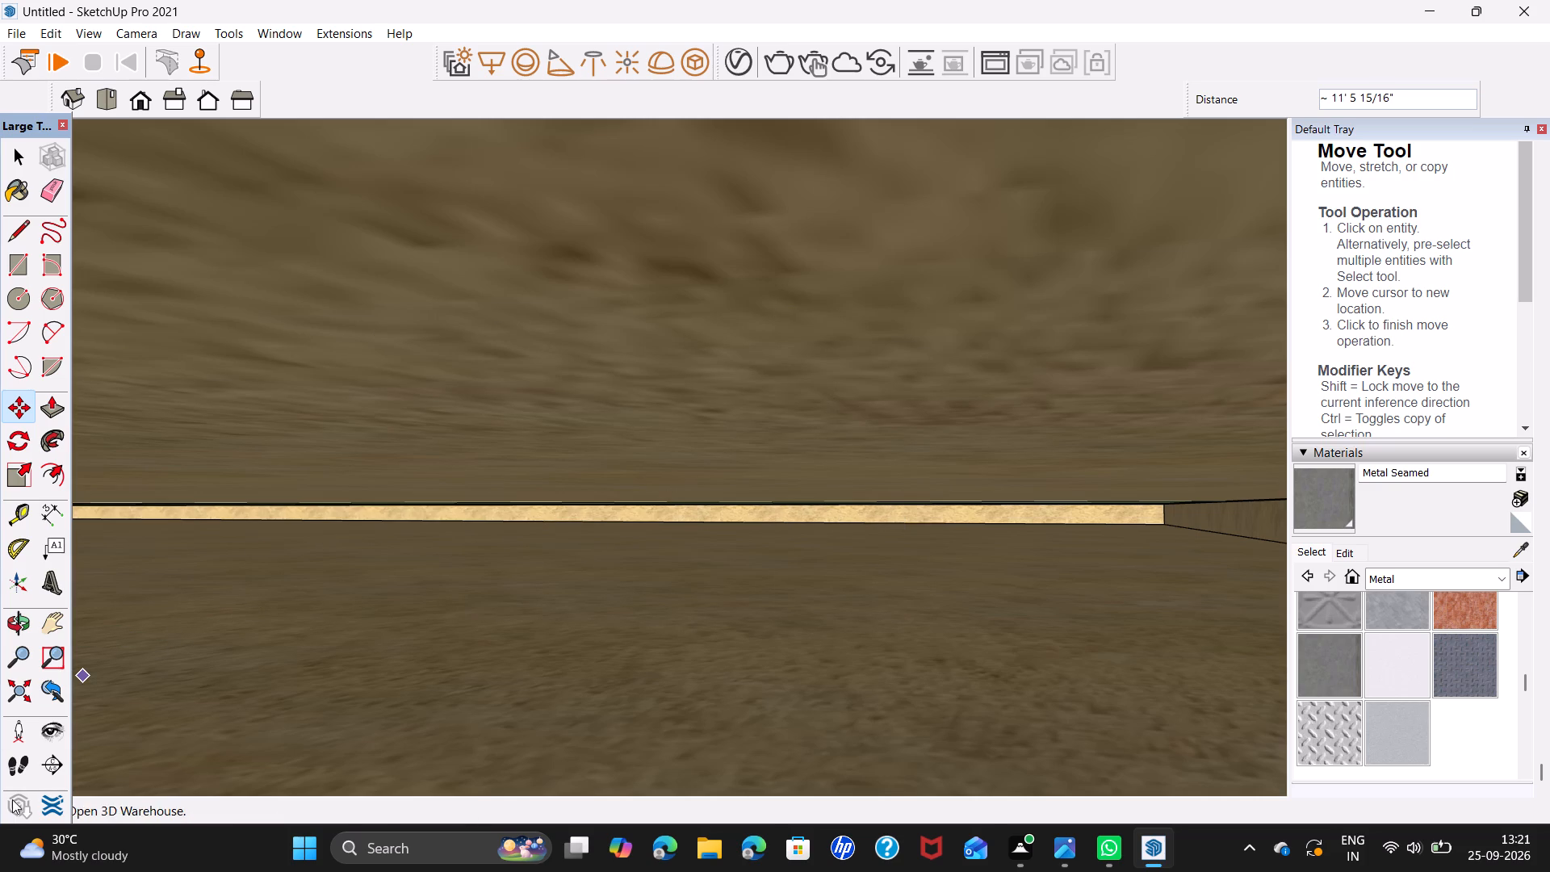
click(26, 695)
middle_drag(1028, 450, 793, 545)
scroll(1063, 516, up, 6)
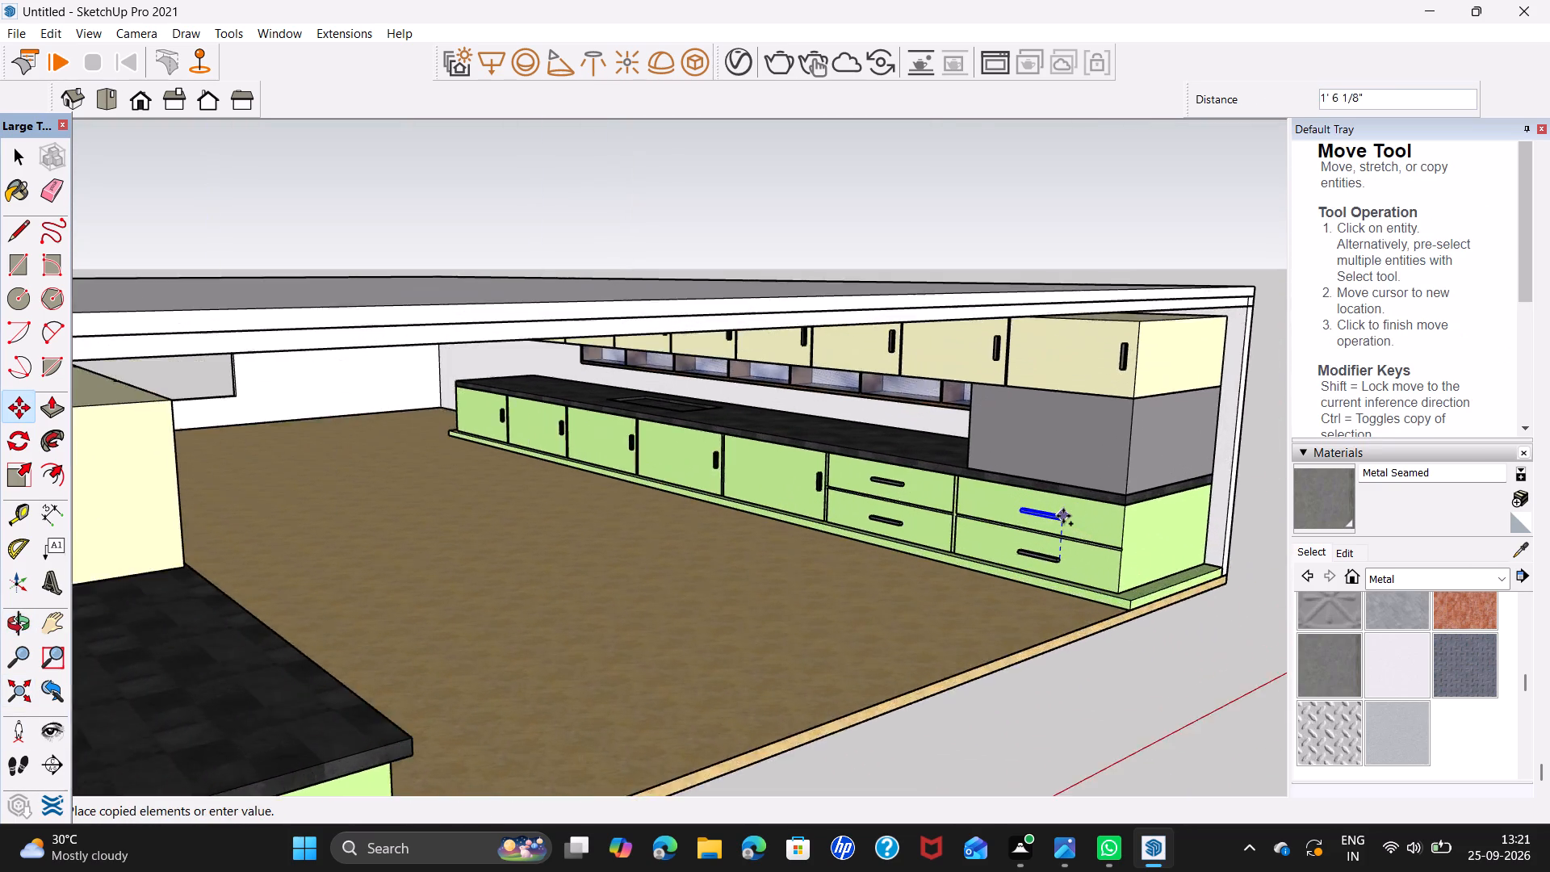
scroll(1063, 516, up, 13)
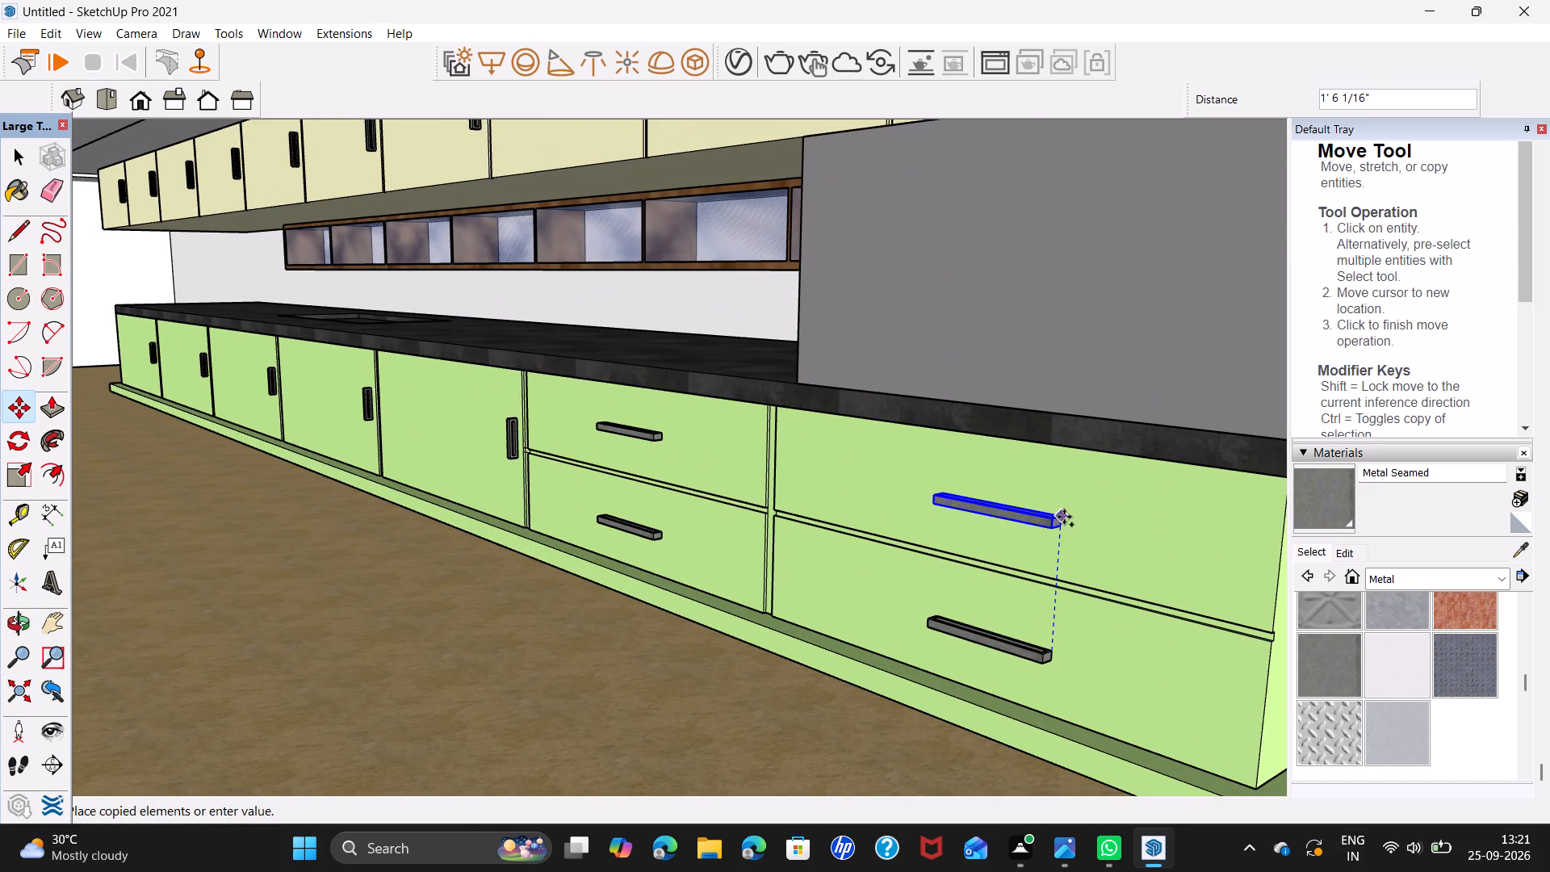
click(1064, 517)
key(space)
scroll(1142, 504, down, 9)
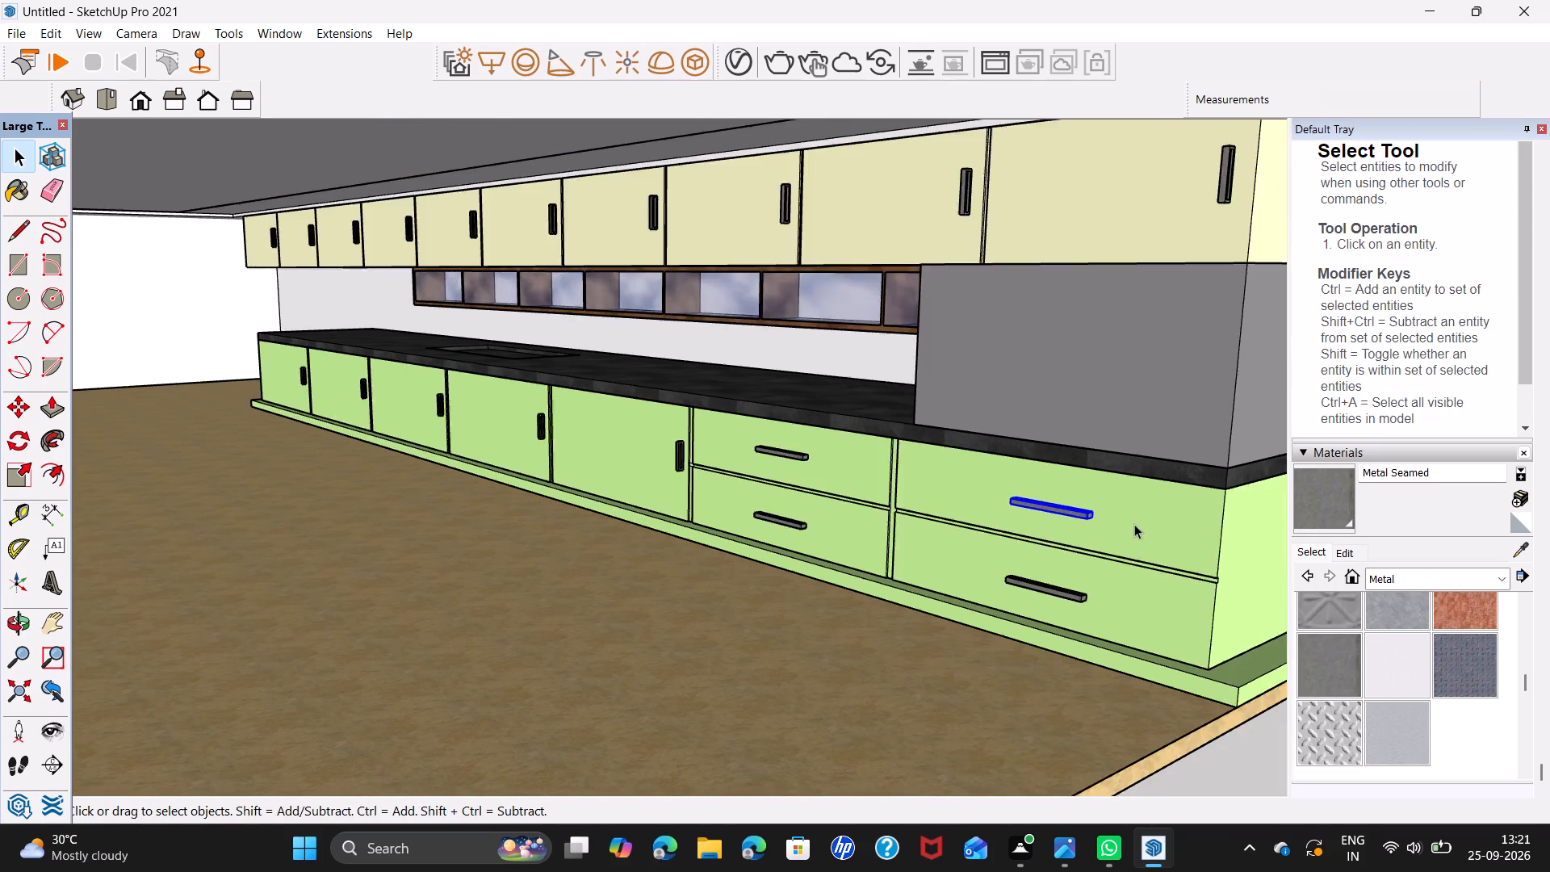
scroll(1134, 524, down, 2)
click(1169, 722)
Inspect both cabinet runs, the handles and the bare walls from several angles around the open front of the kitchen.
scroll(1072, 564, down, 3)
middle_drag(1067, 568, 980, 559)
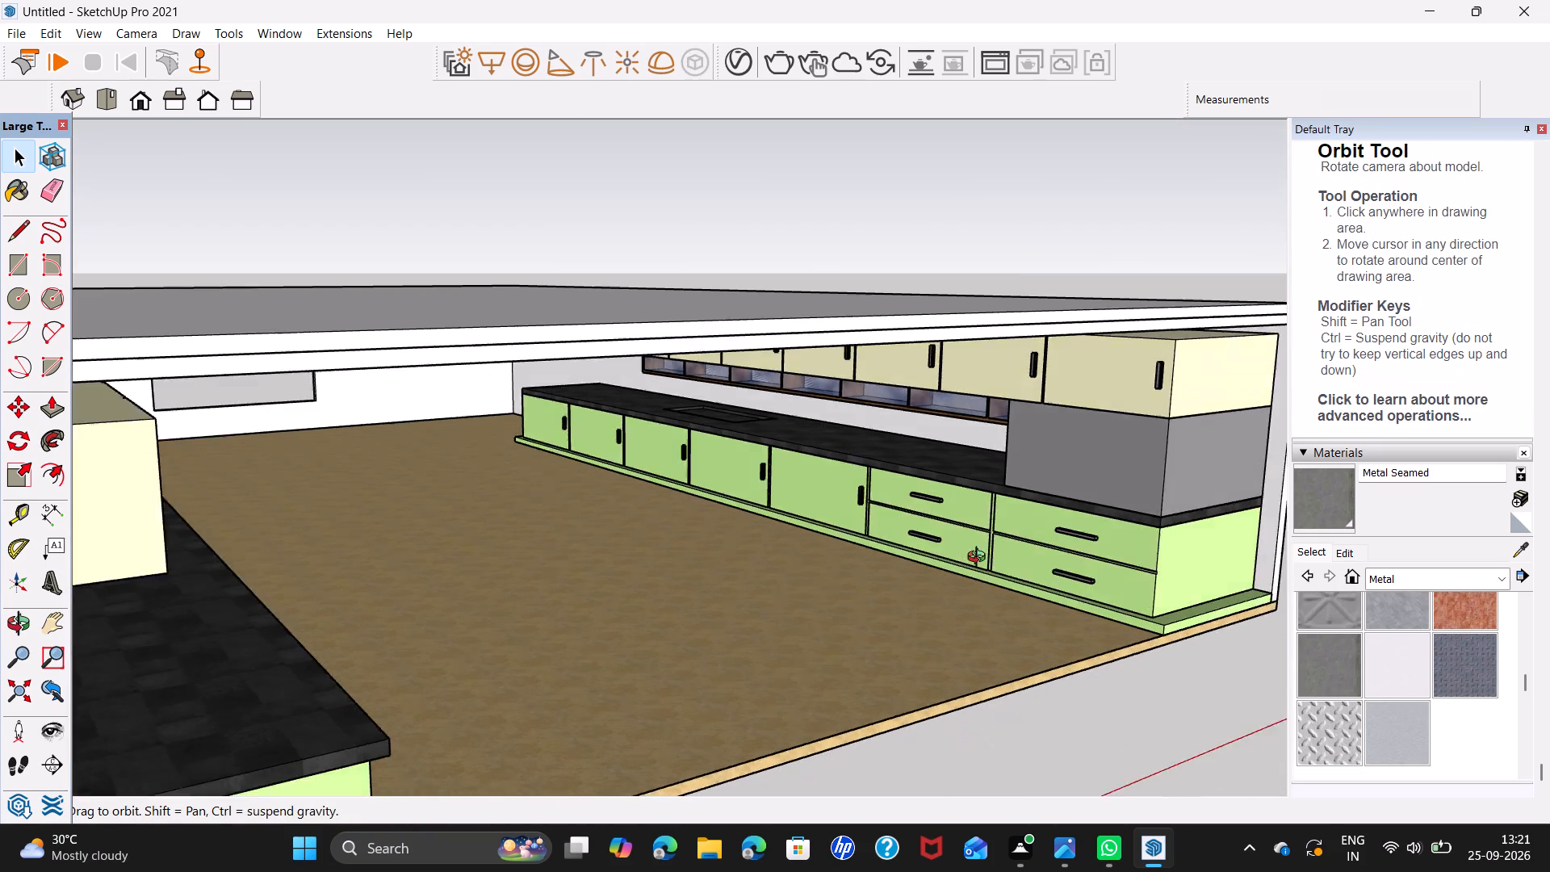
middle_drag(980, 559, 805, 495)
shift+middle_drag(631, 477, 670, 469)
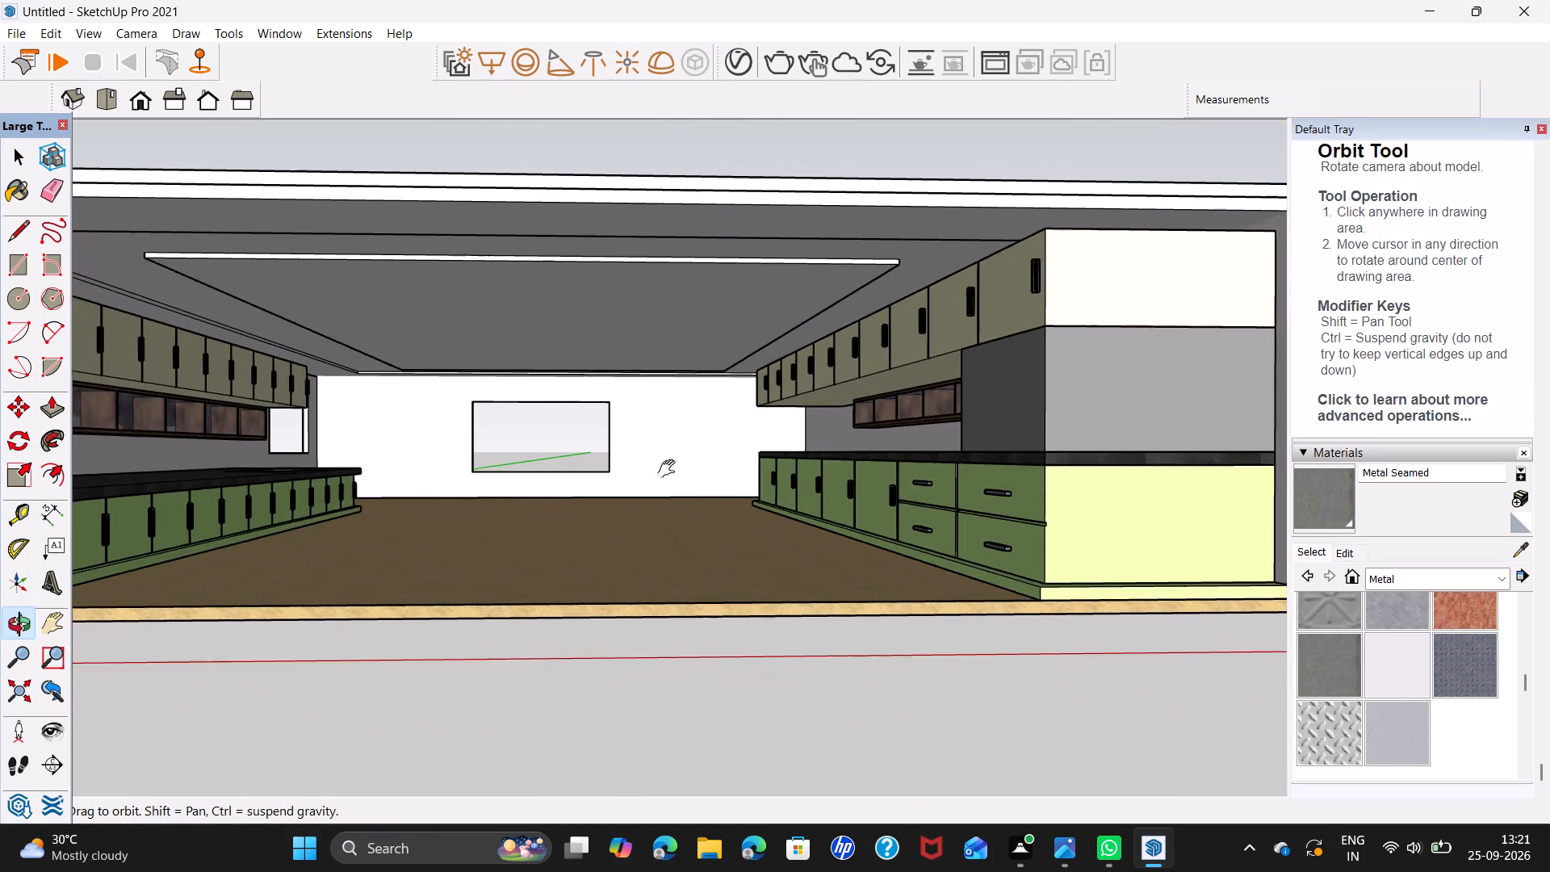
shift+middle_drag(670, 469, 848, 467)
scroll(878, 484, up, 2)
middle_drag(950, 508, 915, 494)
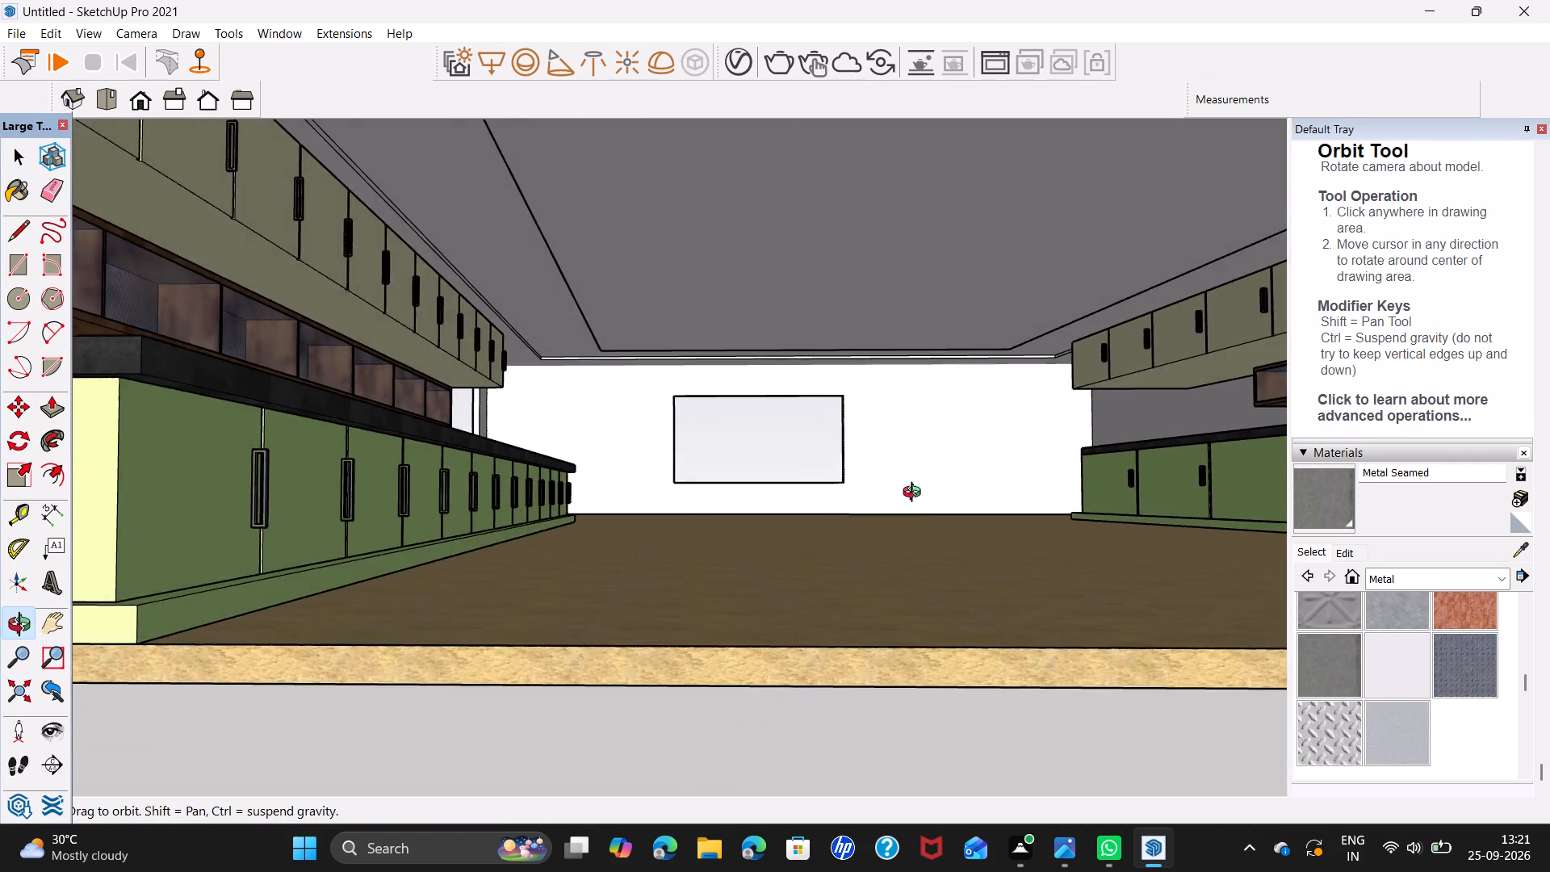
middle_drag(915, 494, 885, 514)
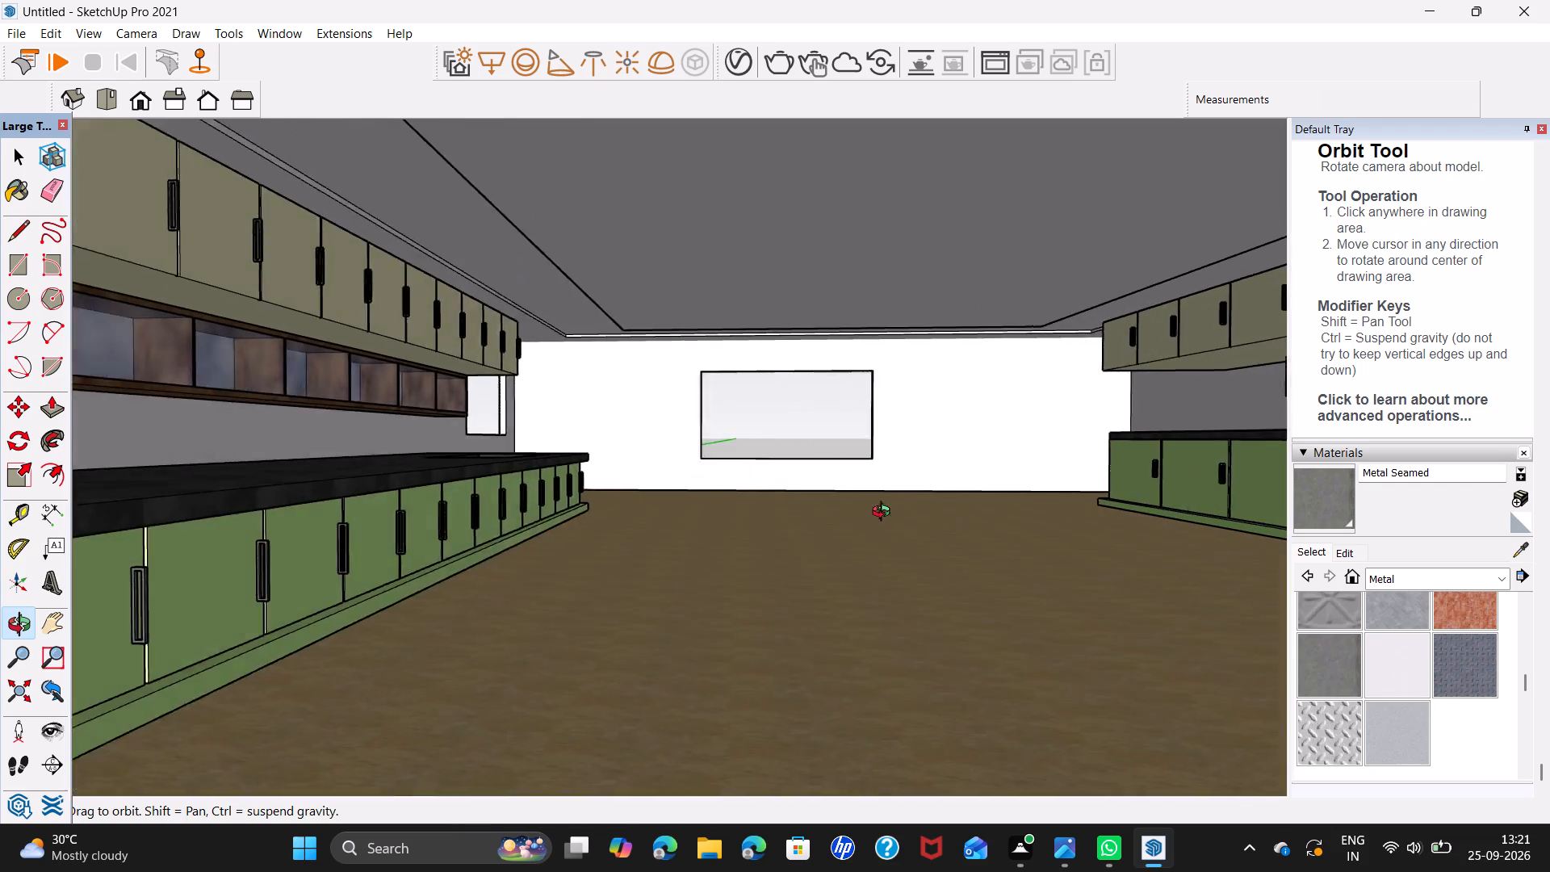
middle_drag(885, 514, 714, 534)
scroll(788, 413, down, 5)
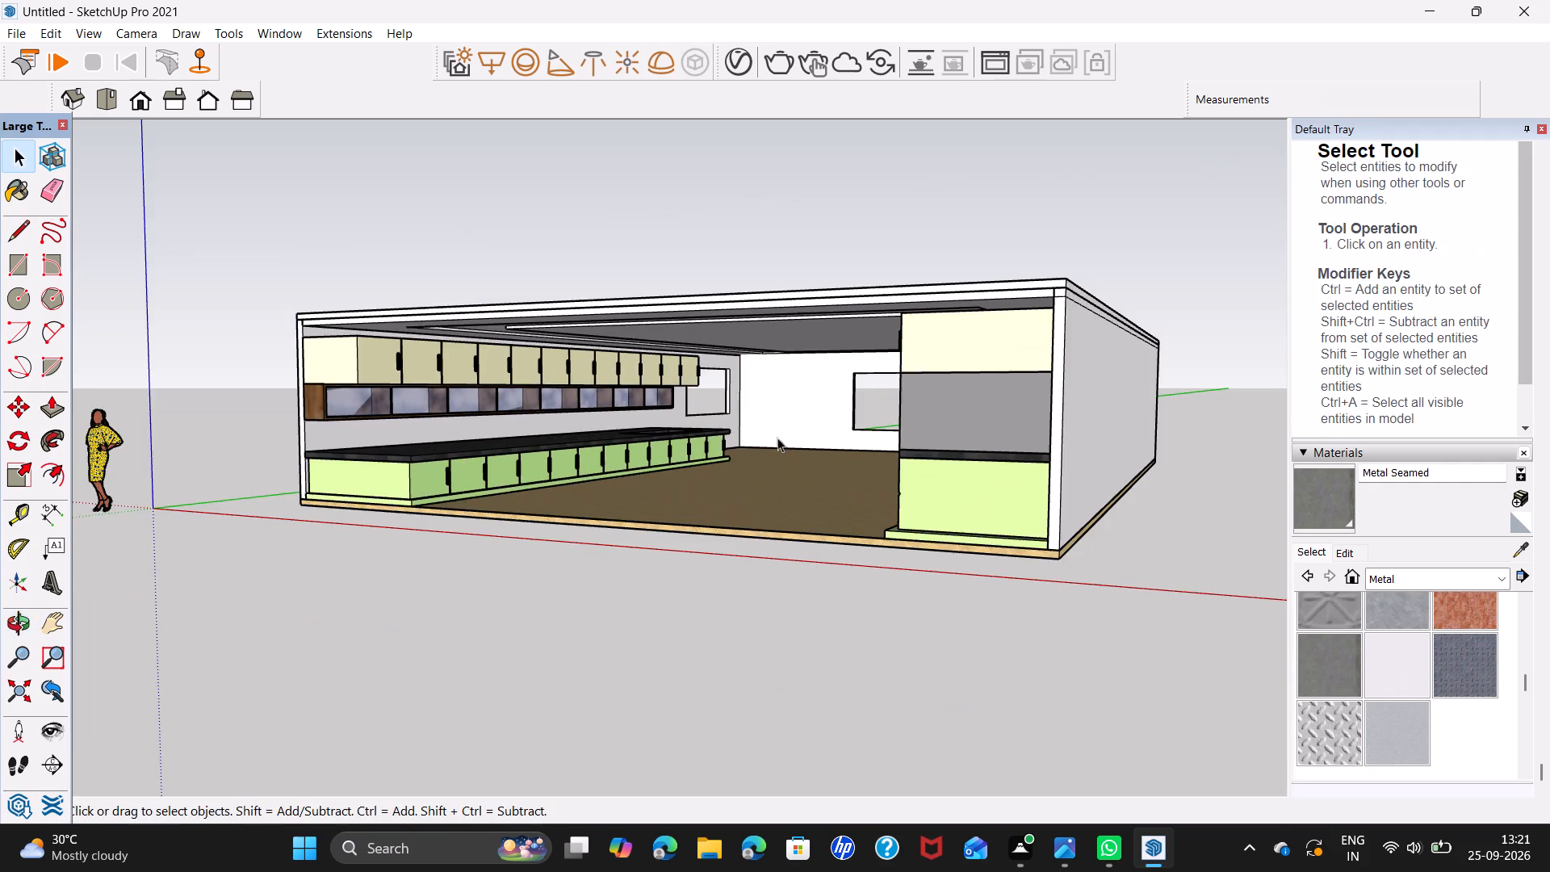
middle_drag(777, 444, 997, 392)
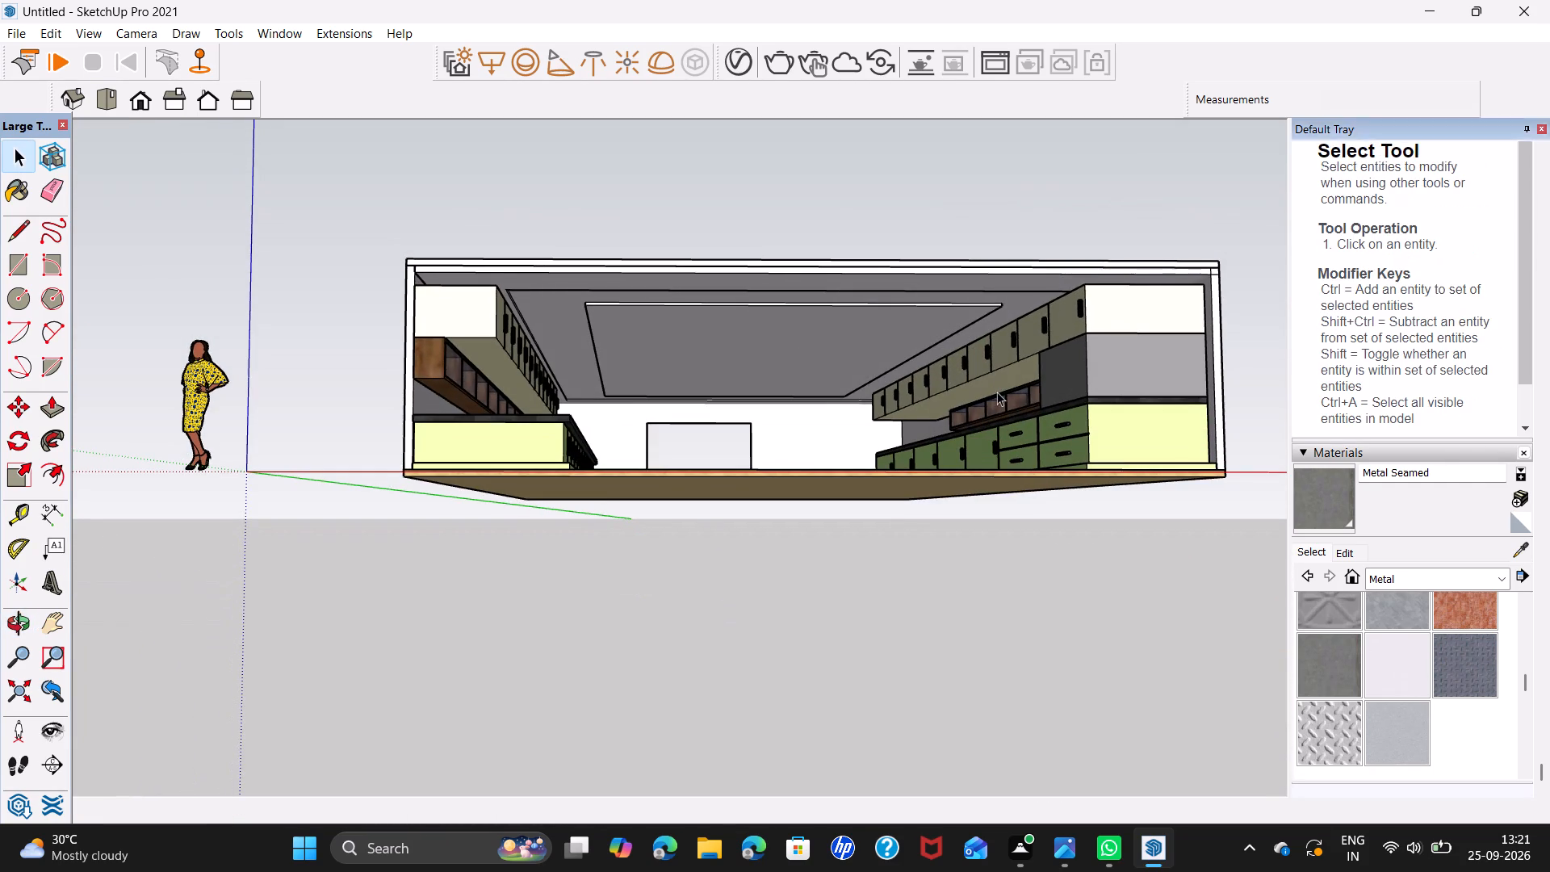
scroll(870, 319, up, 4)
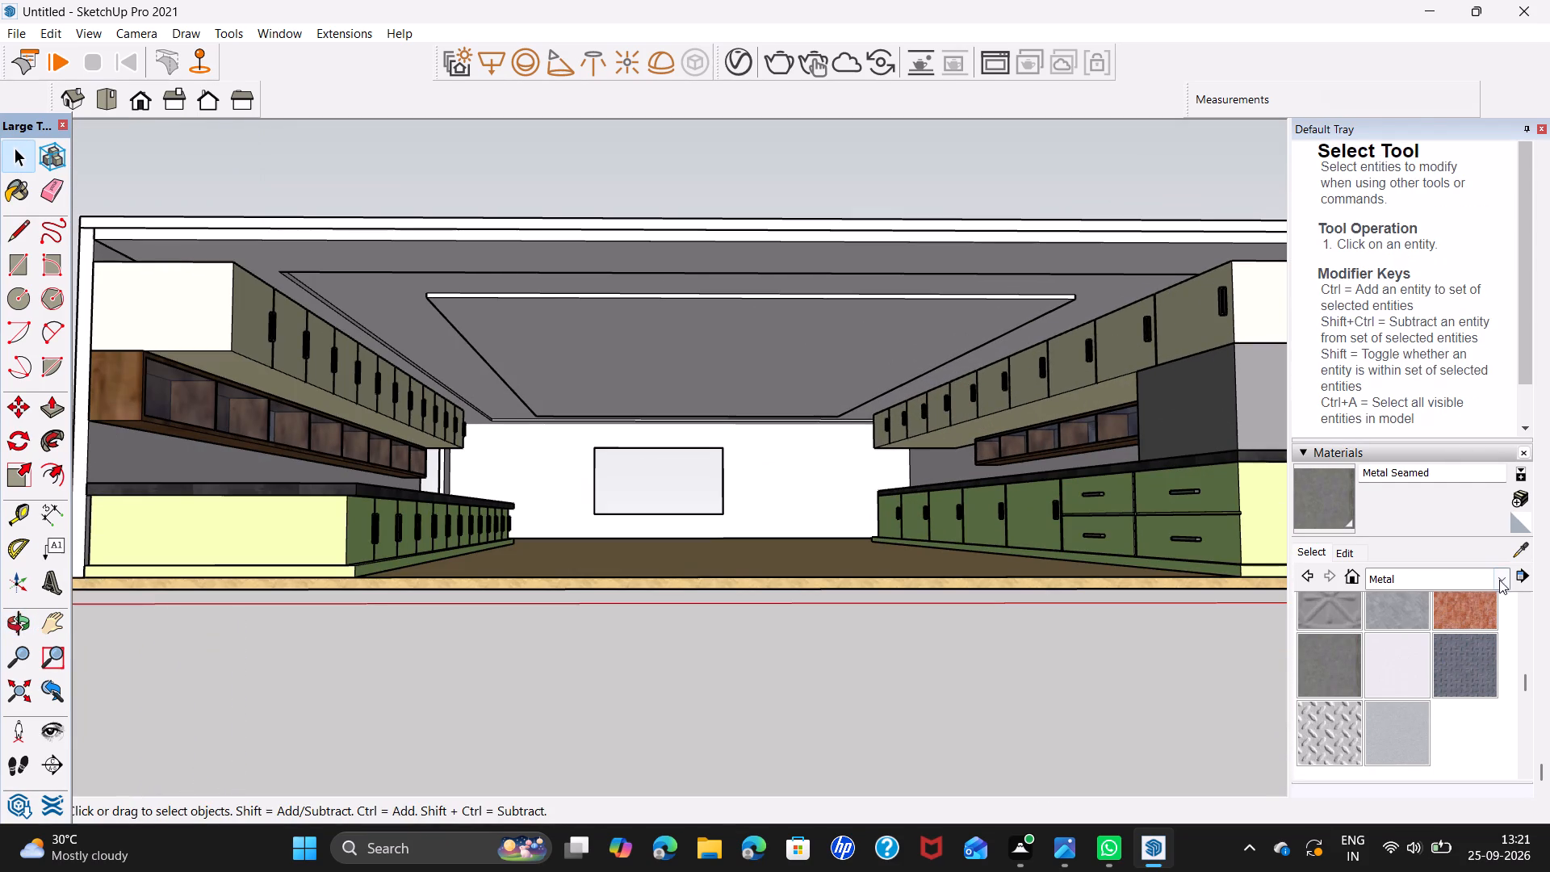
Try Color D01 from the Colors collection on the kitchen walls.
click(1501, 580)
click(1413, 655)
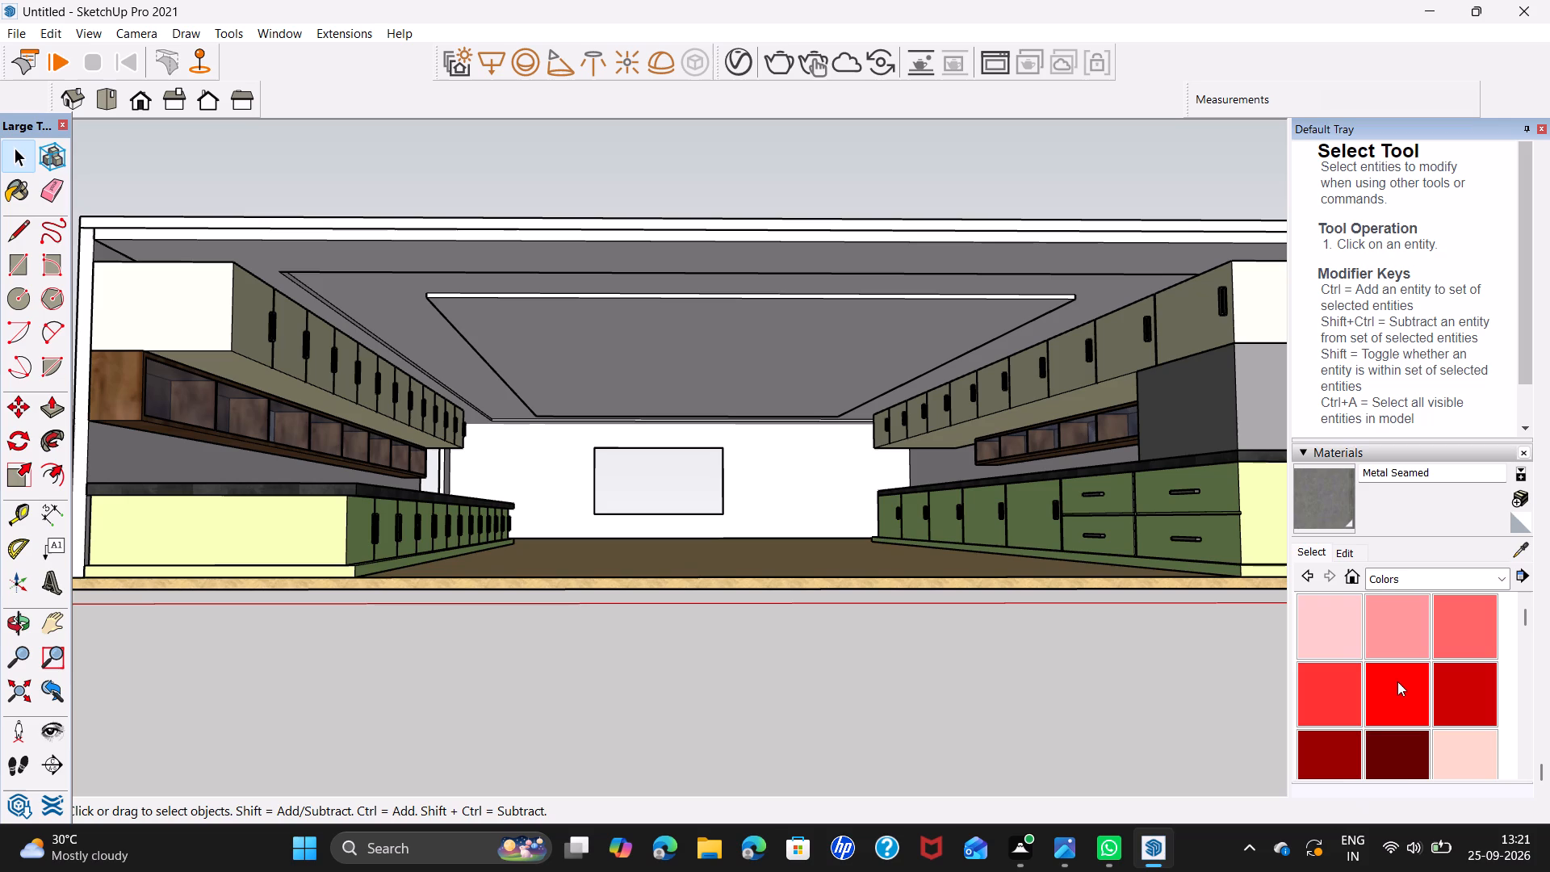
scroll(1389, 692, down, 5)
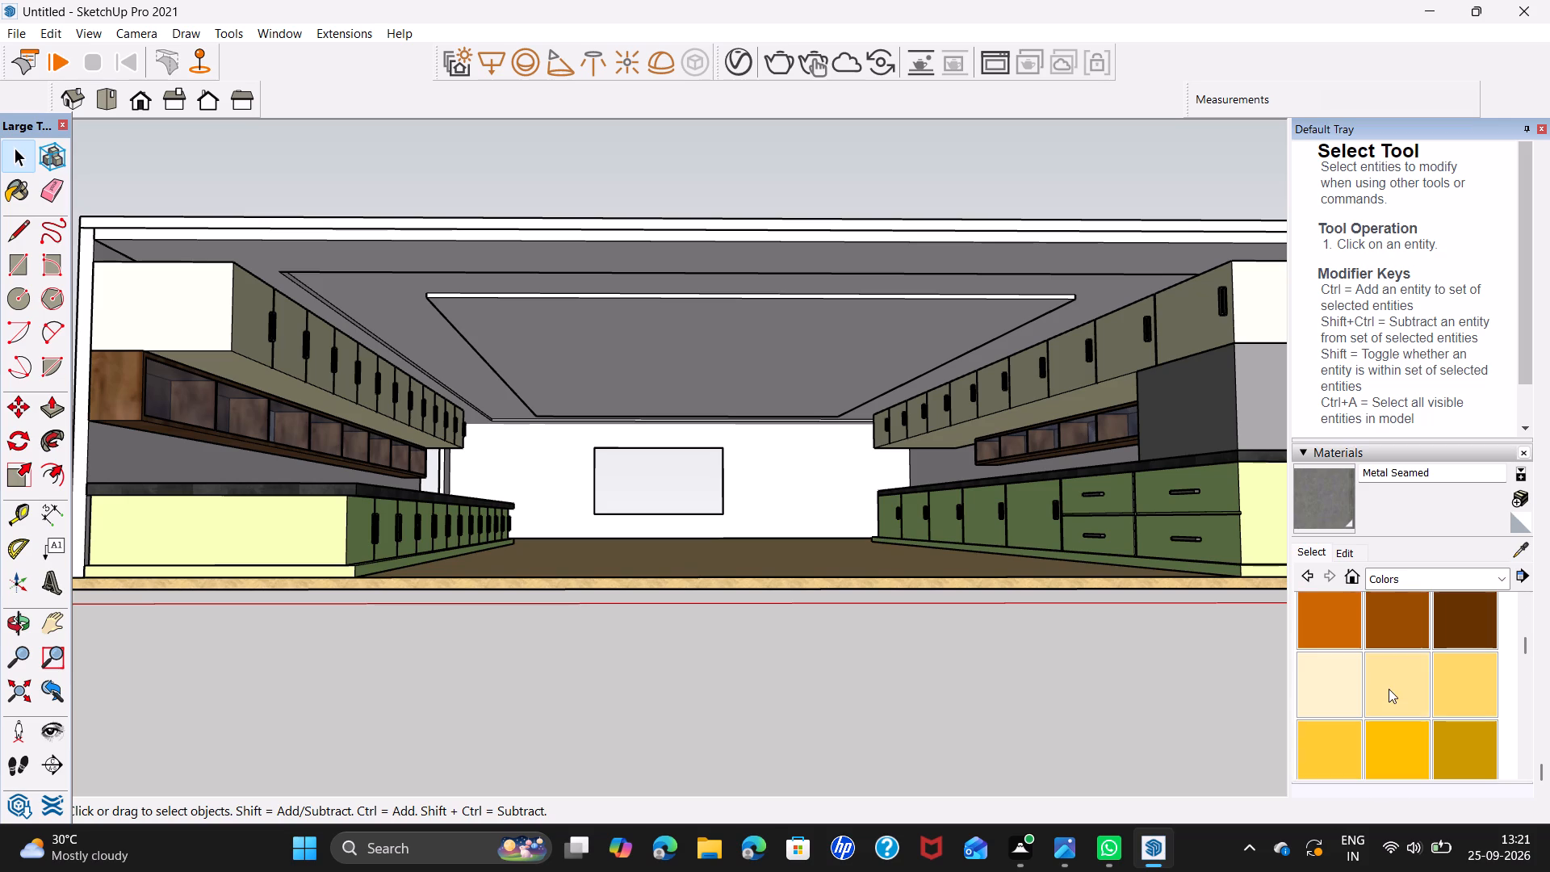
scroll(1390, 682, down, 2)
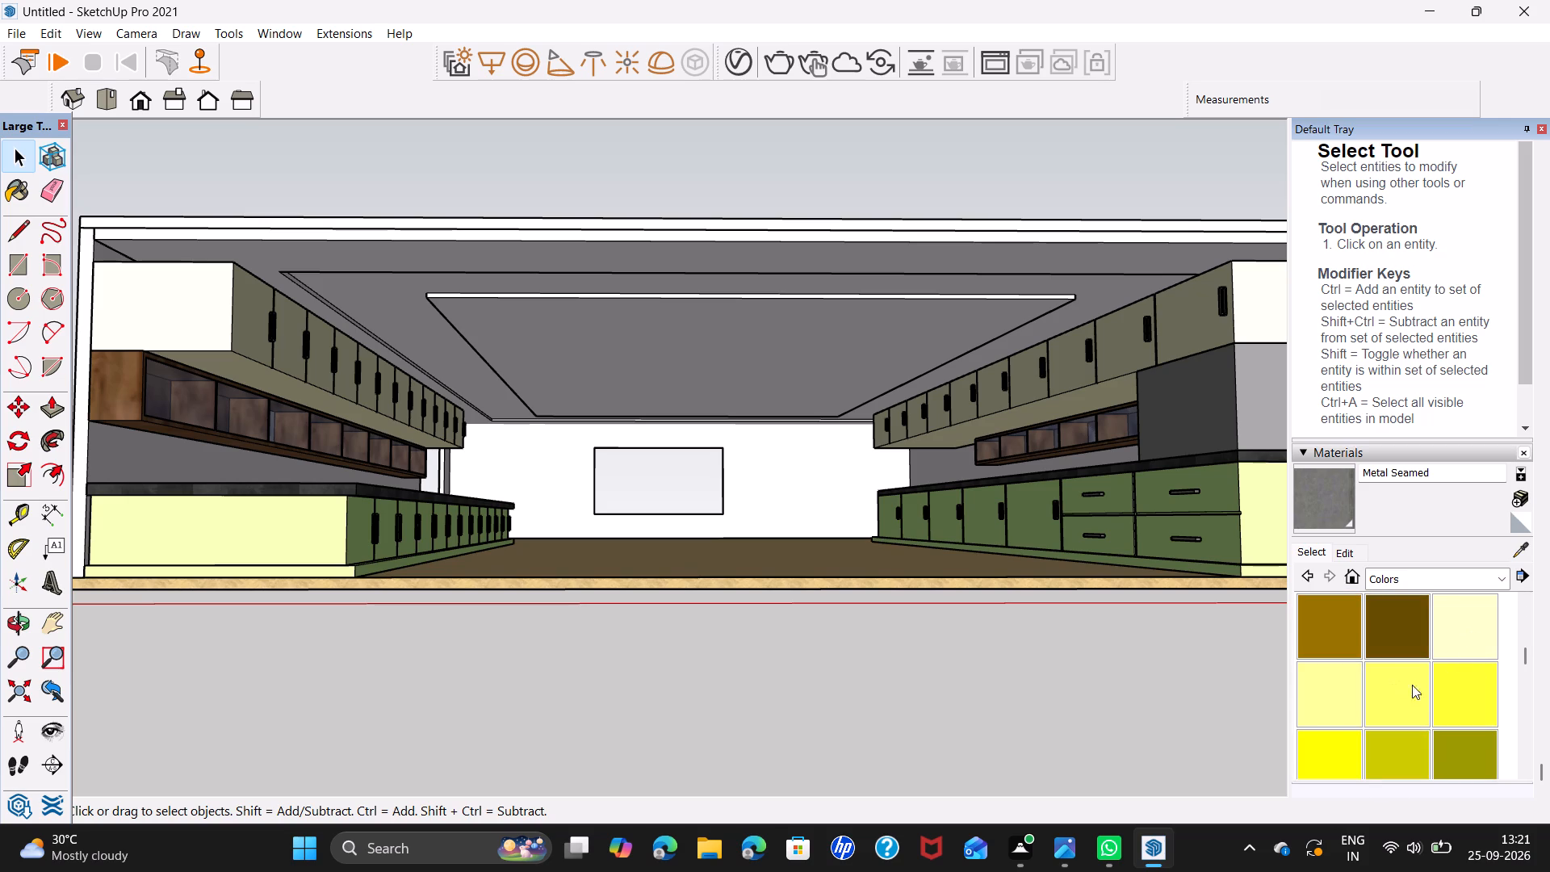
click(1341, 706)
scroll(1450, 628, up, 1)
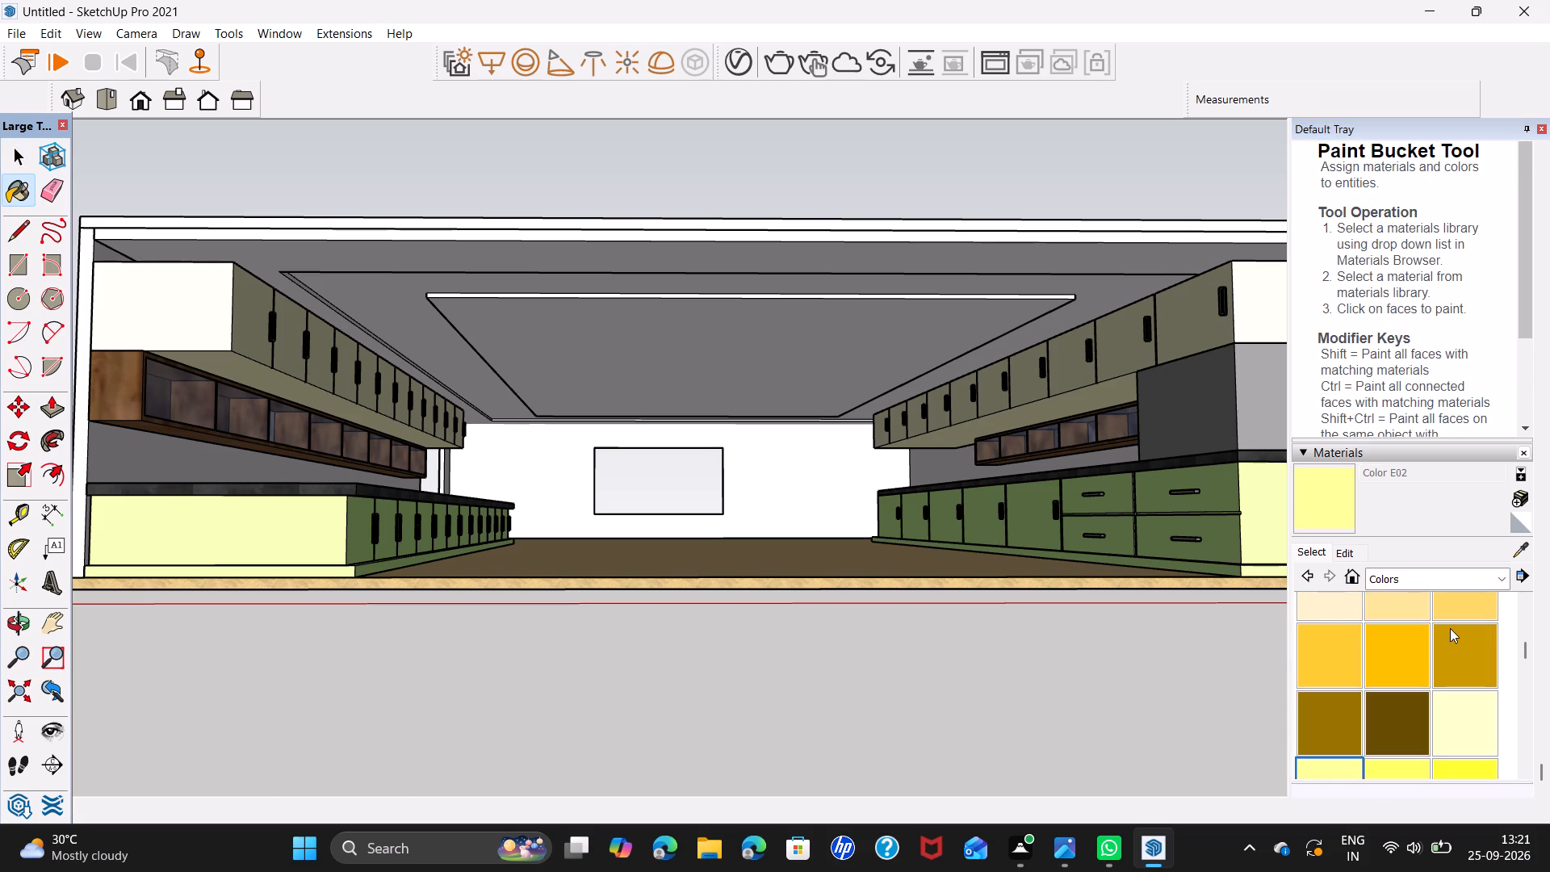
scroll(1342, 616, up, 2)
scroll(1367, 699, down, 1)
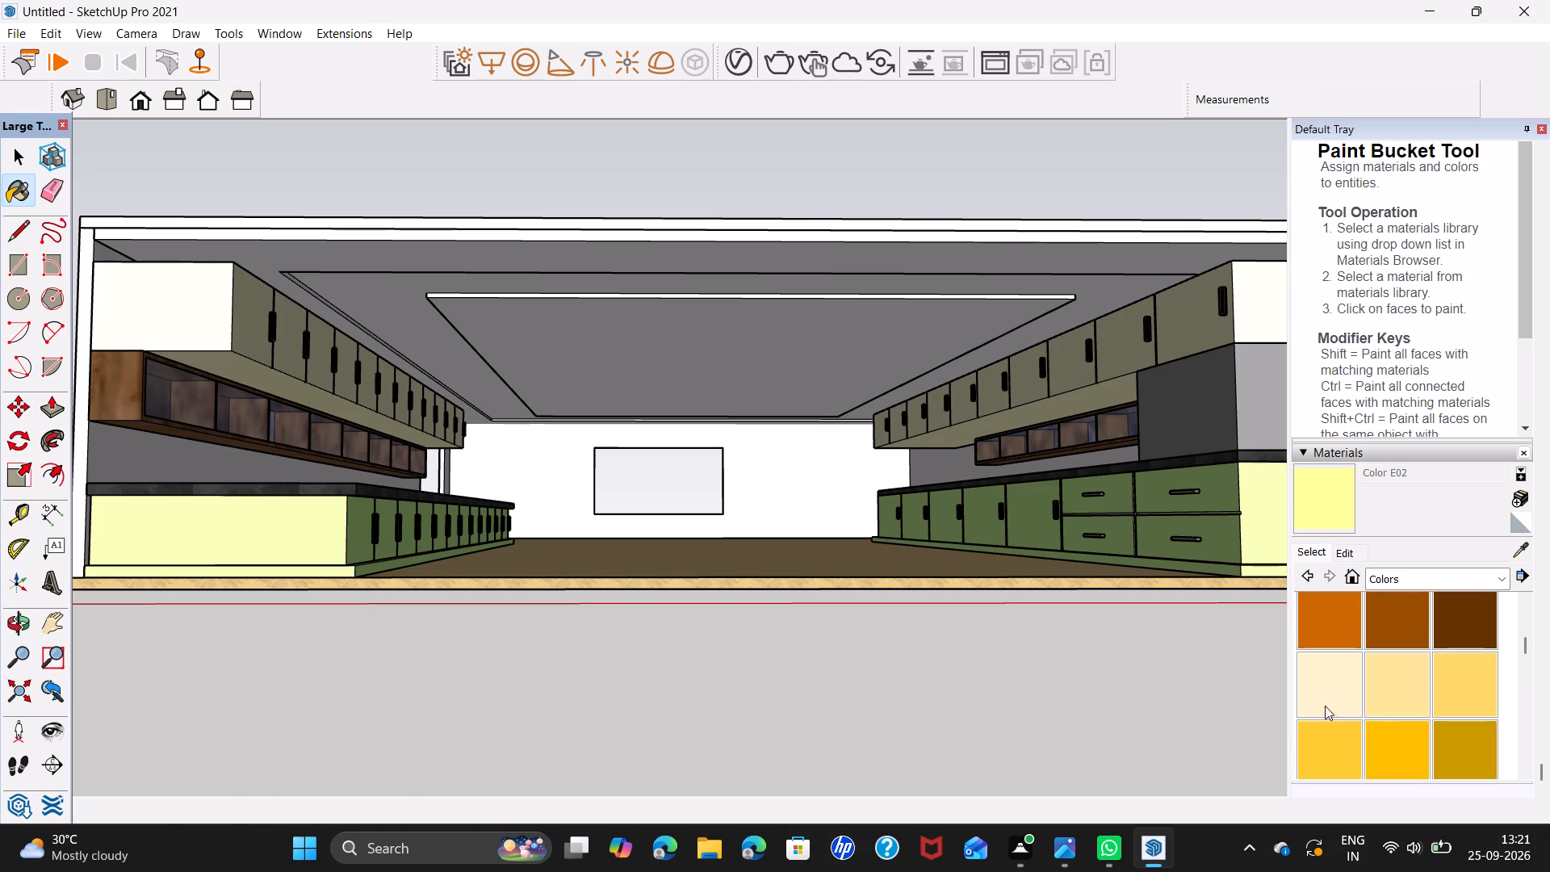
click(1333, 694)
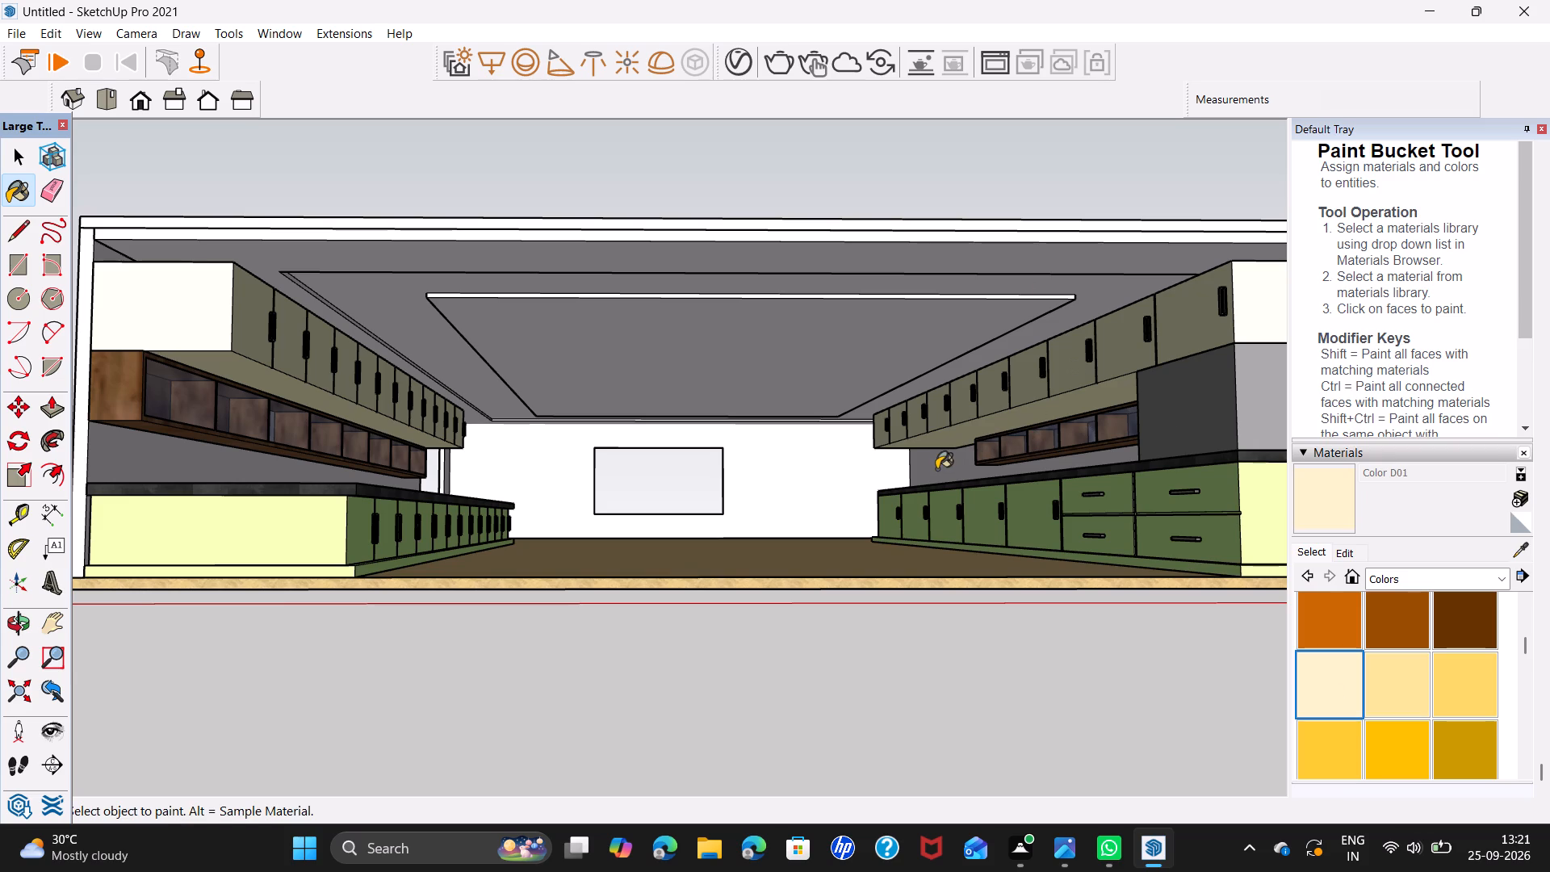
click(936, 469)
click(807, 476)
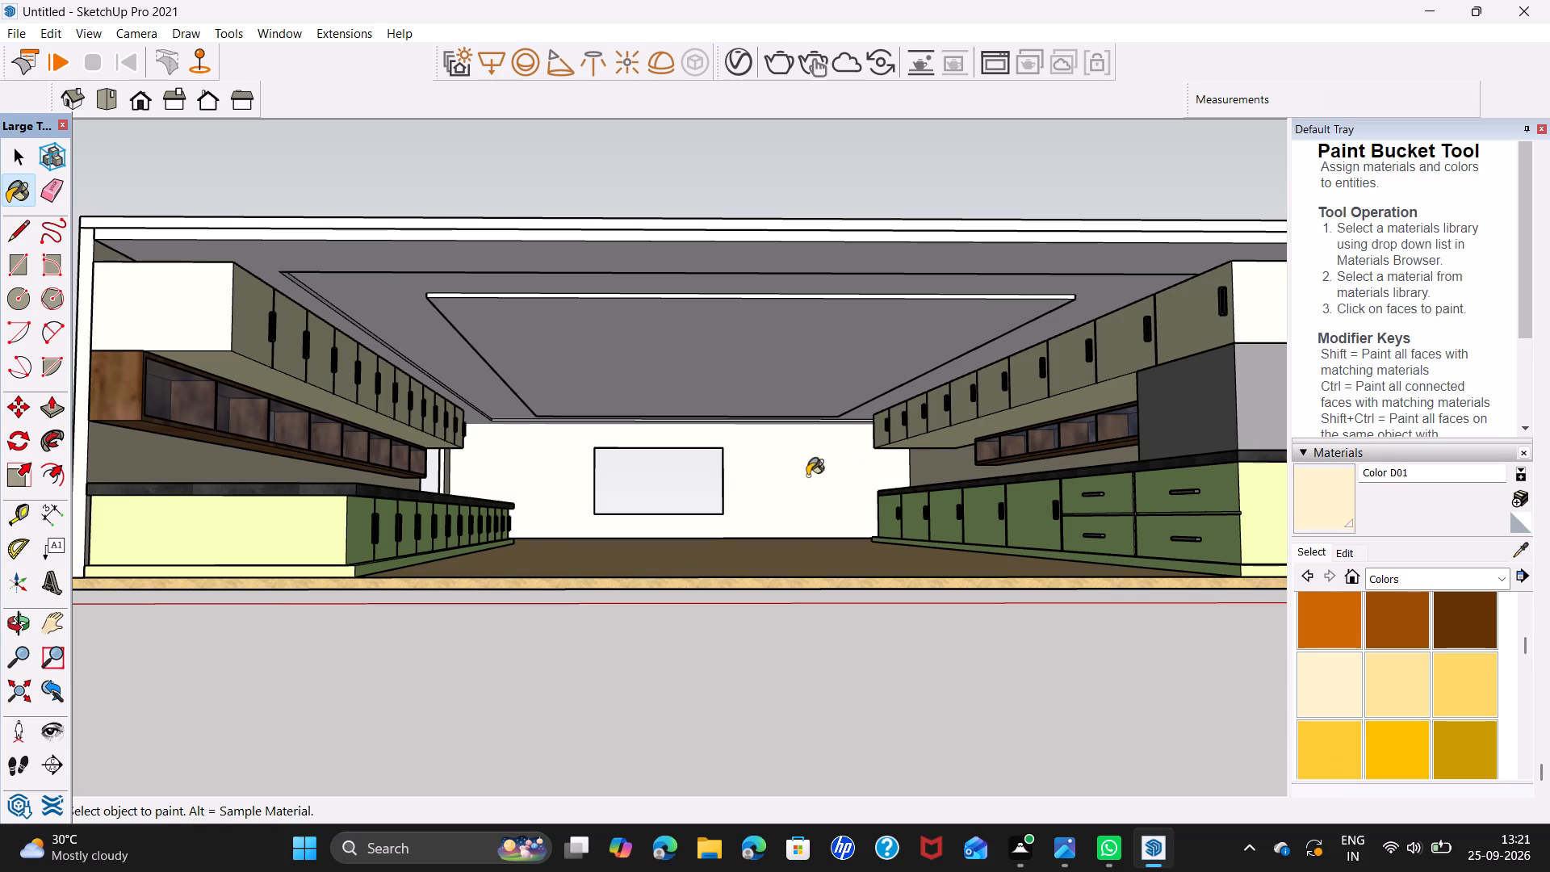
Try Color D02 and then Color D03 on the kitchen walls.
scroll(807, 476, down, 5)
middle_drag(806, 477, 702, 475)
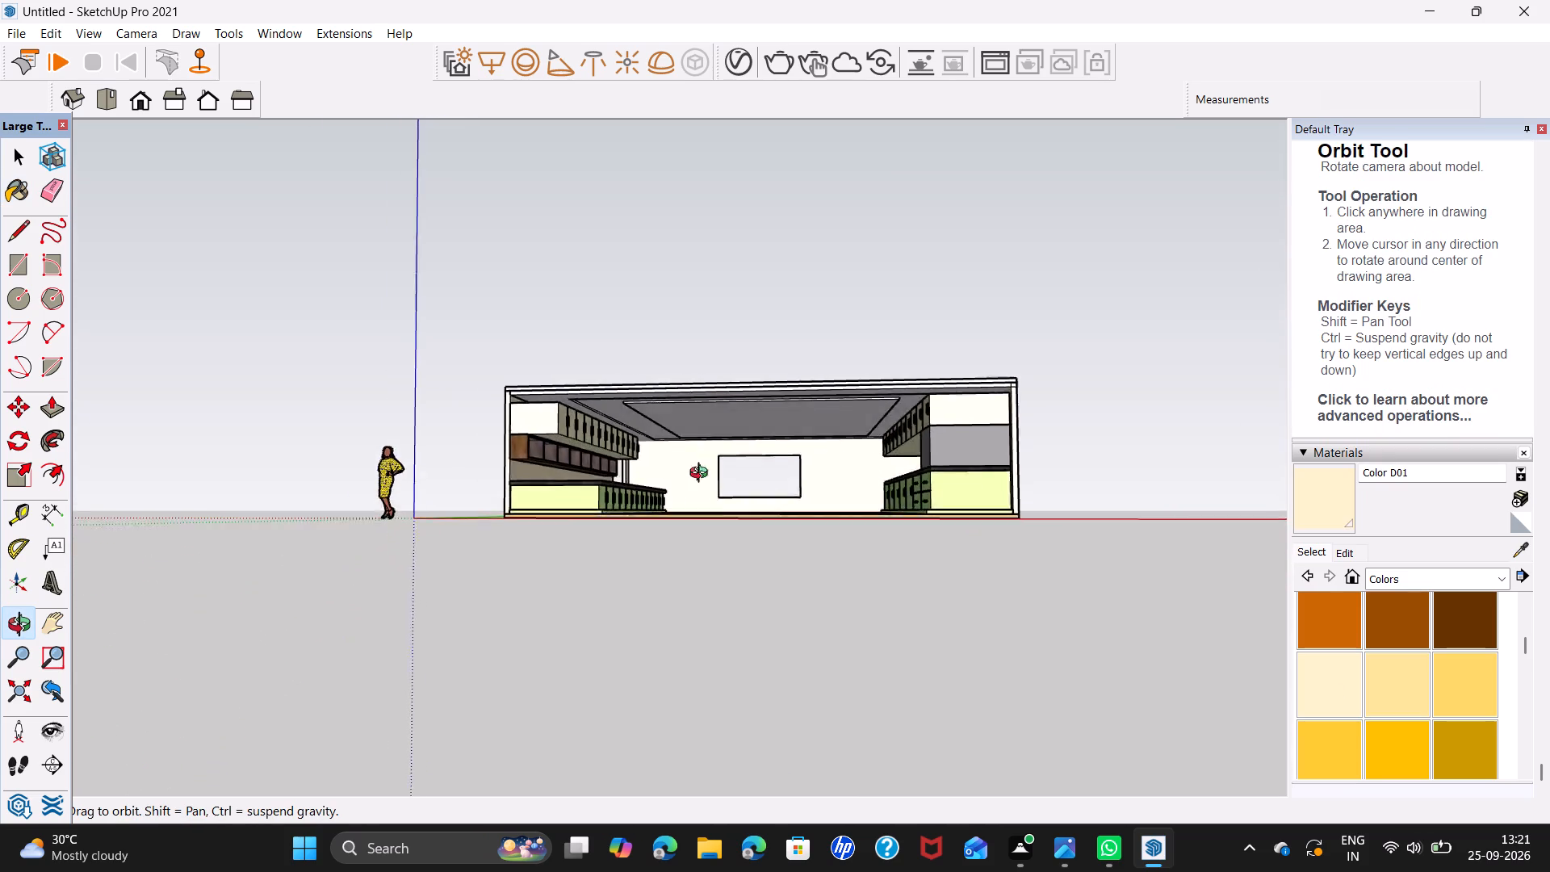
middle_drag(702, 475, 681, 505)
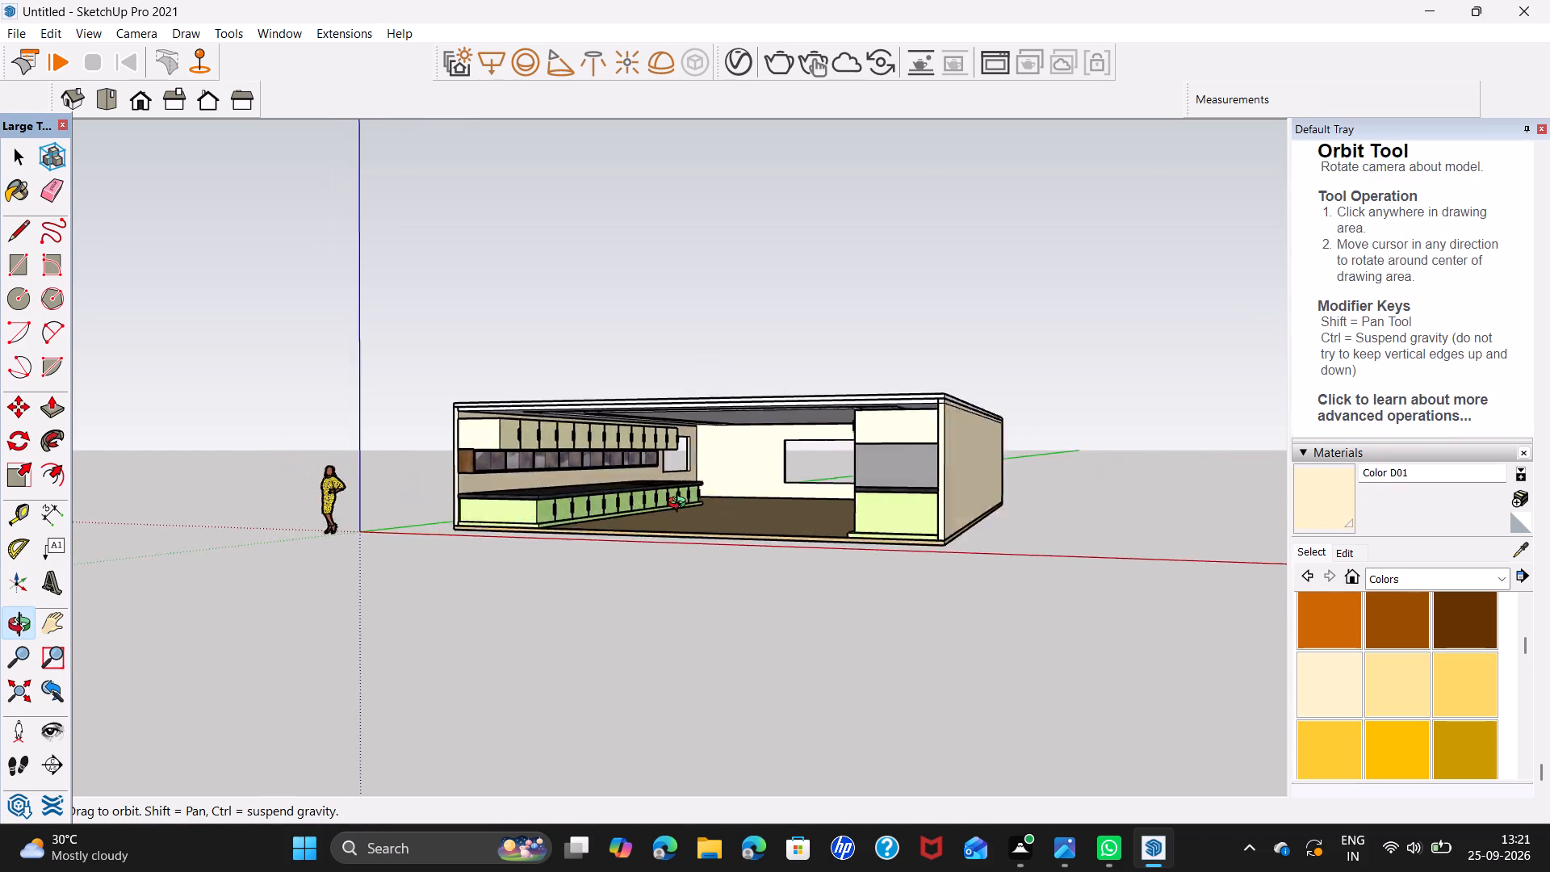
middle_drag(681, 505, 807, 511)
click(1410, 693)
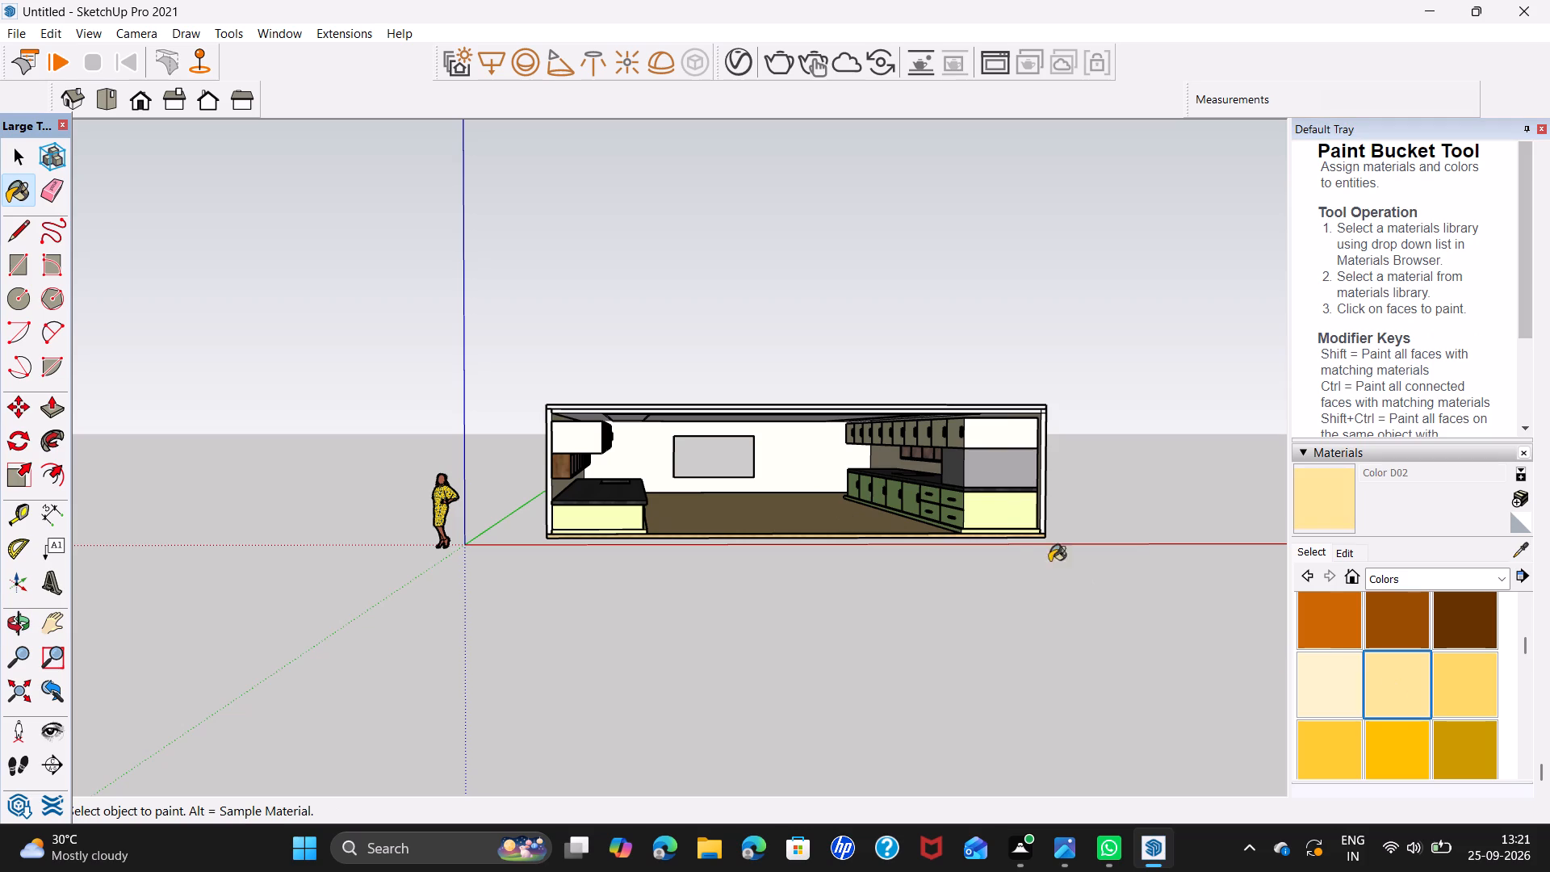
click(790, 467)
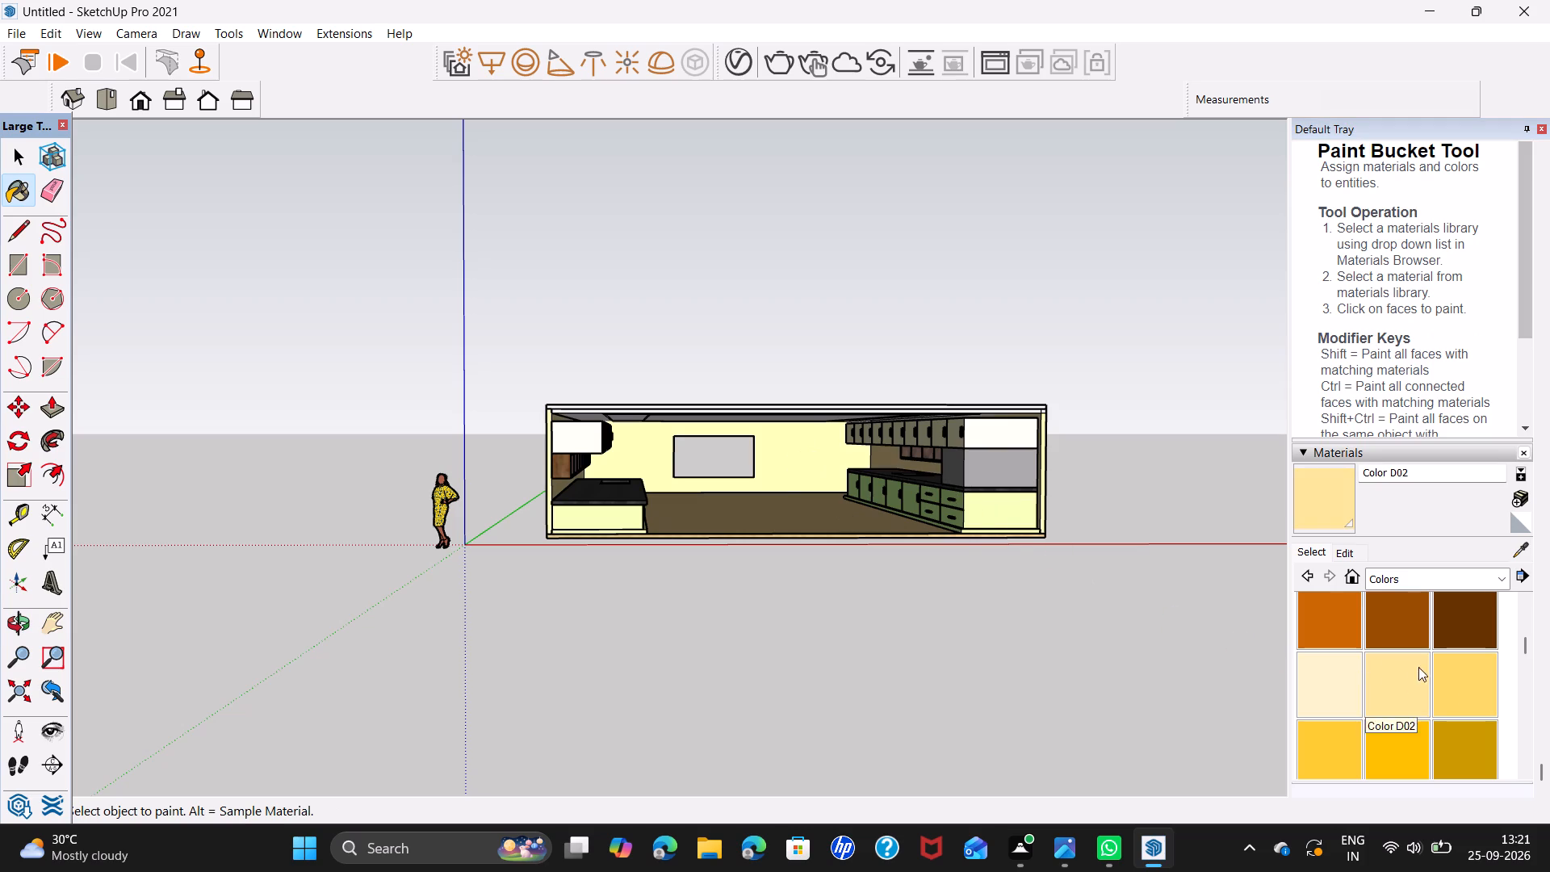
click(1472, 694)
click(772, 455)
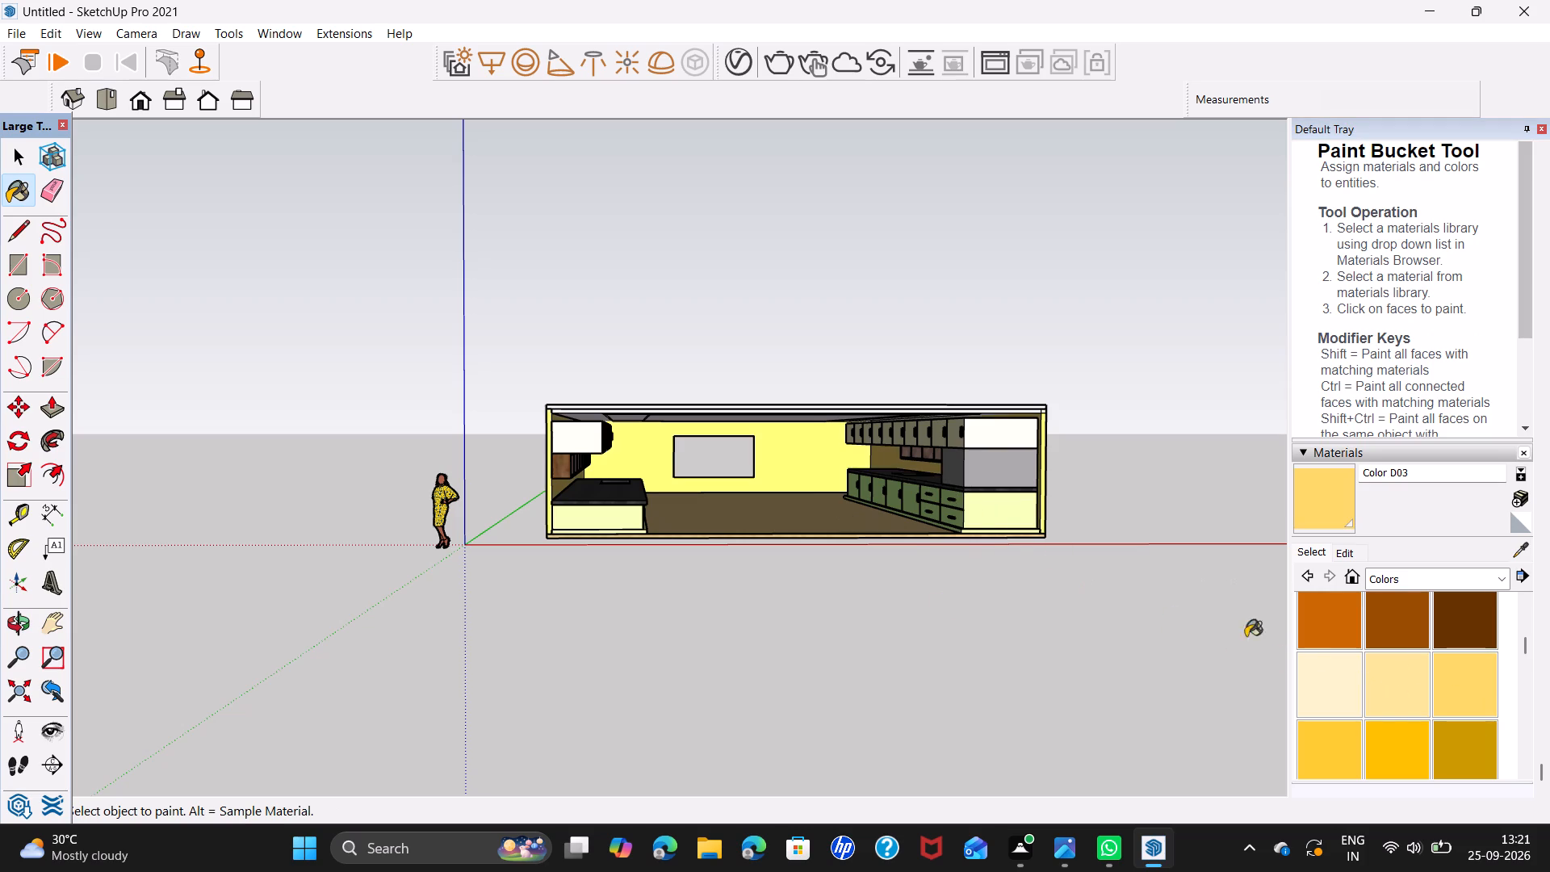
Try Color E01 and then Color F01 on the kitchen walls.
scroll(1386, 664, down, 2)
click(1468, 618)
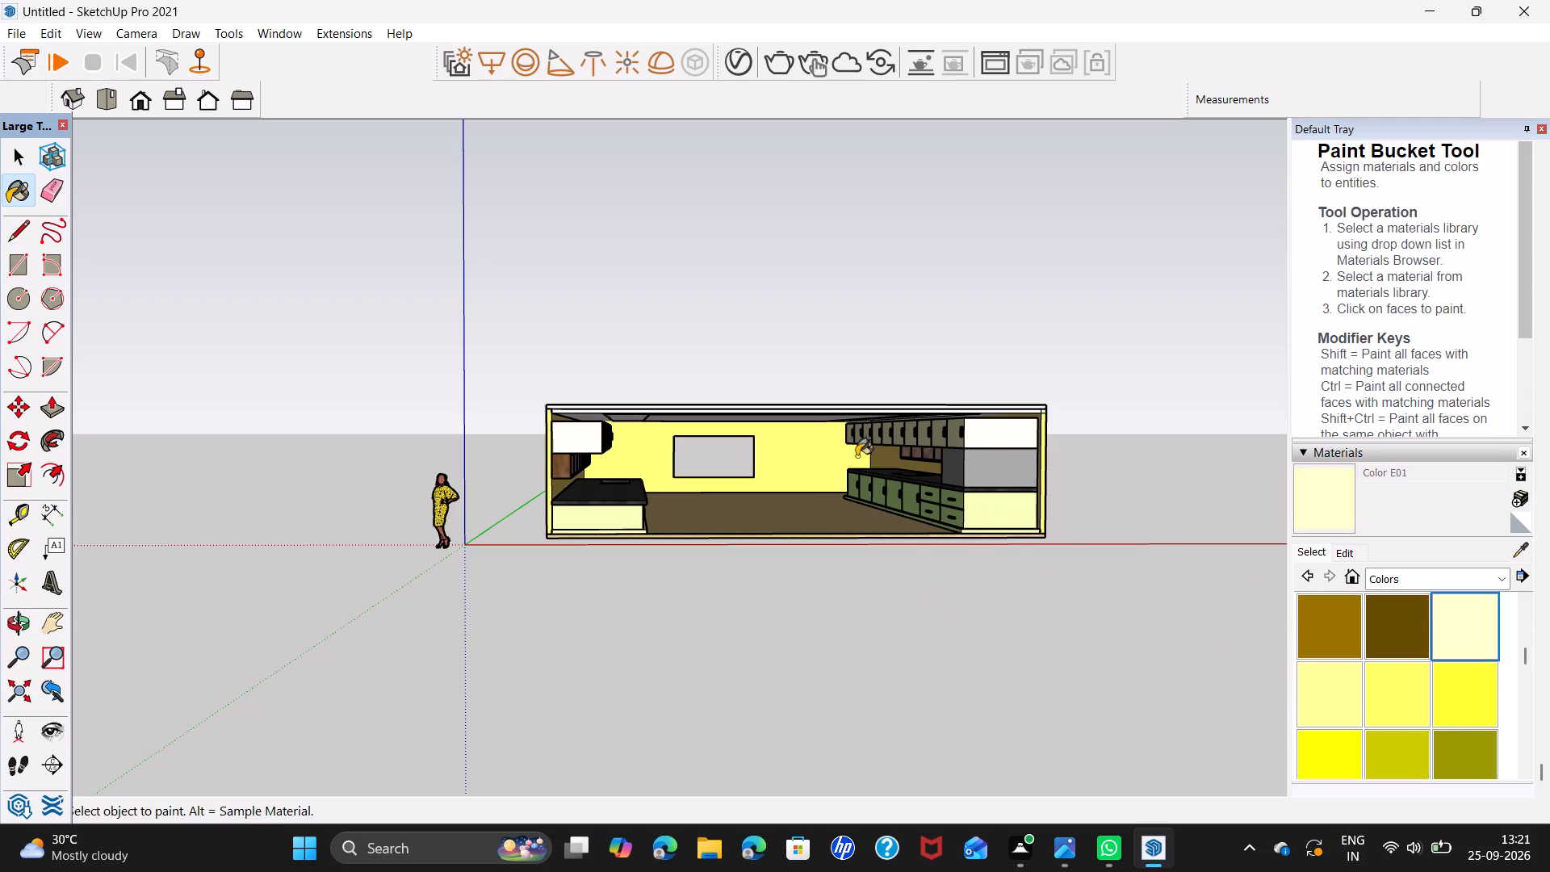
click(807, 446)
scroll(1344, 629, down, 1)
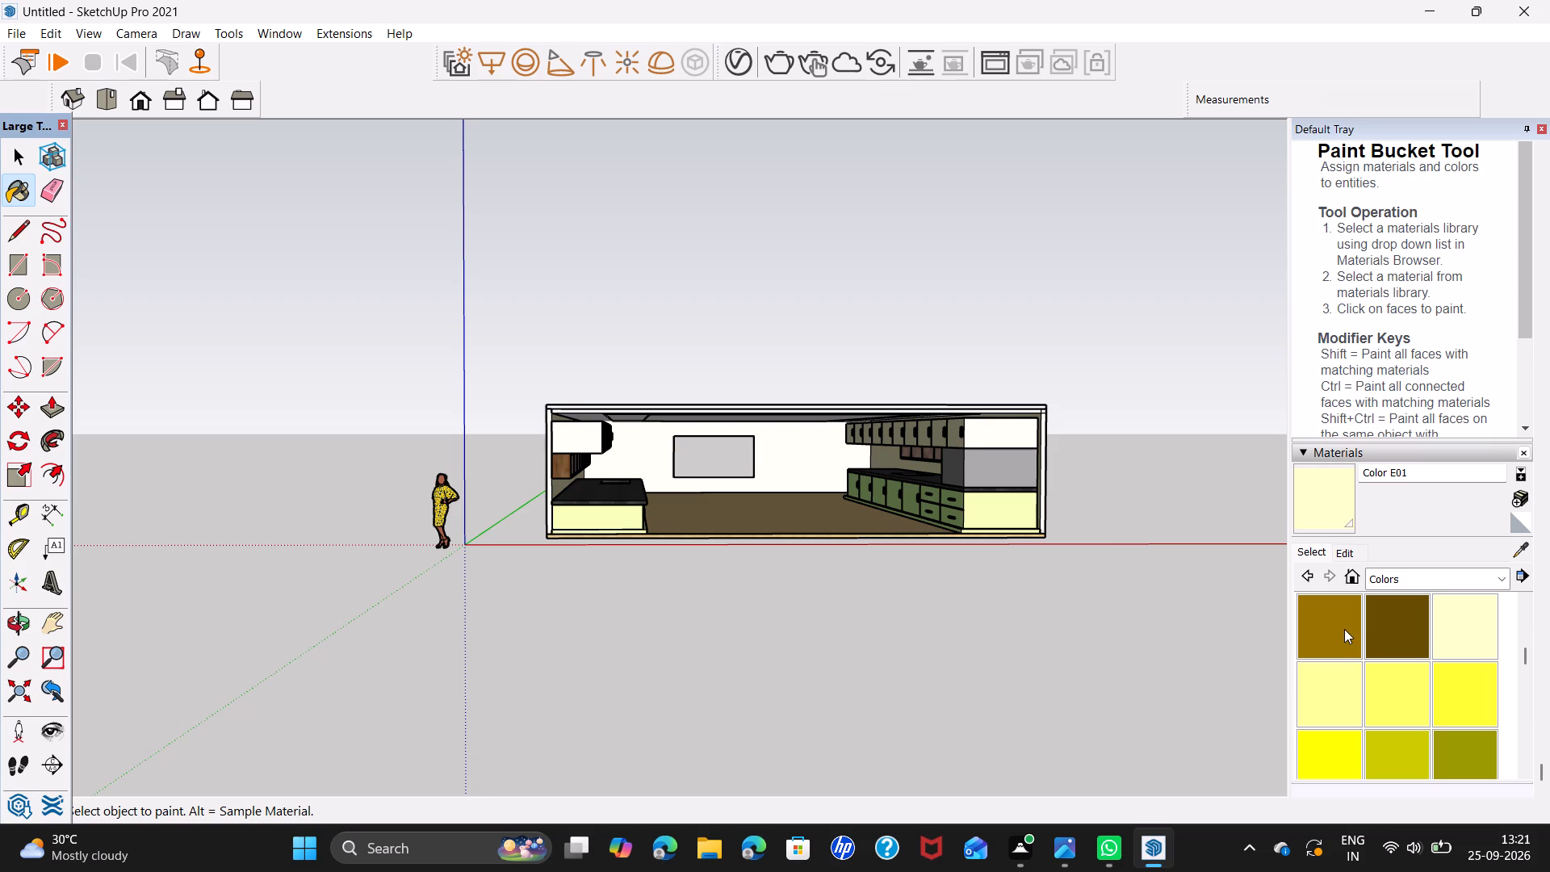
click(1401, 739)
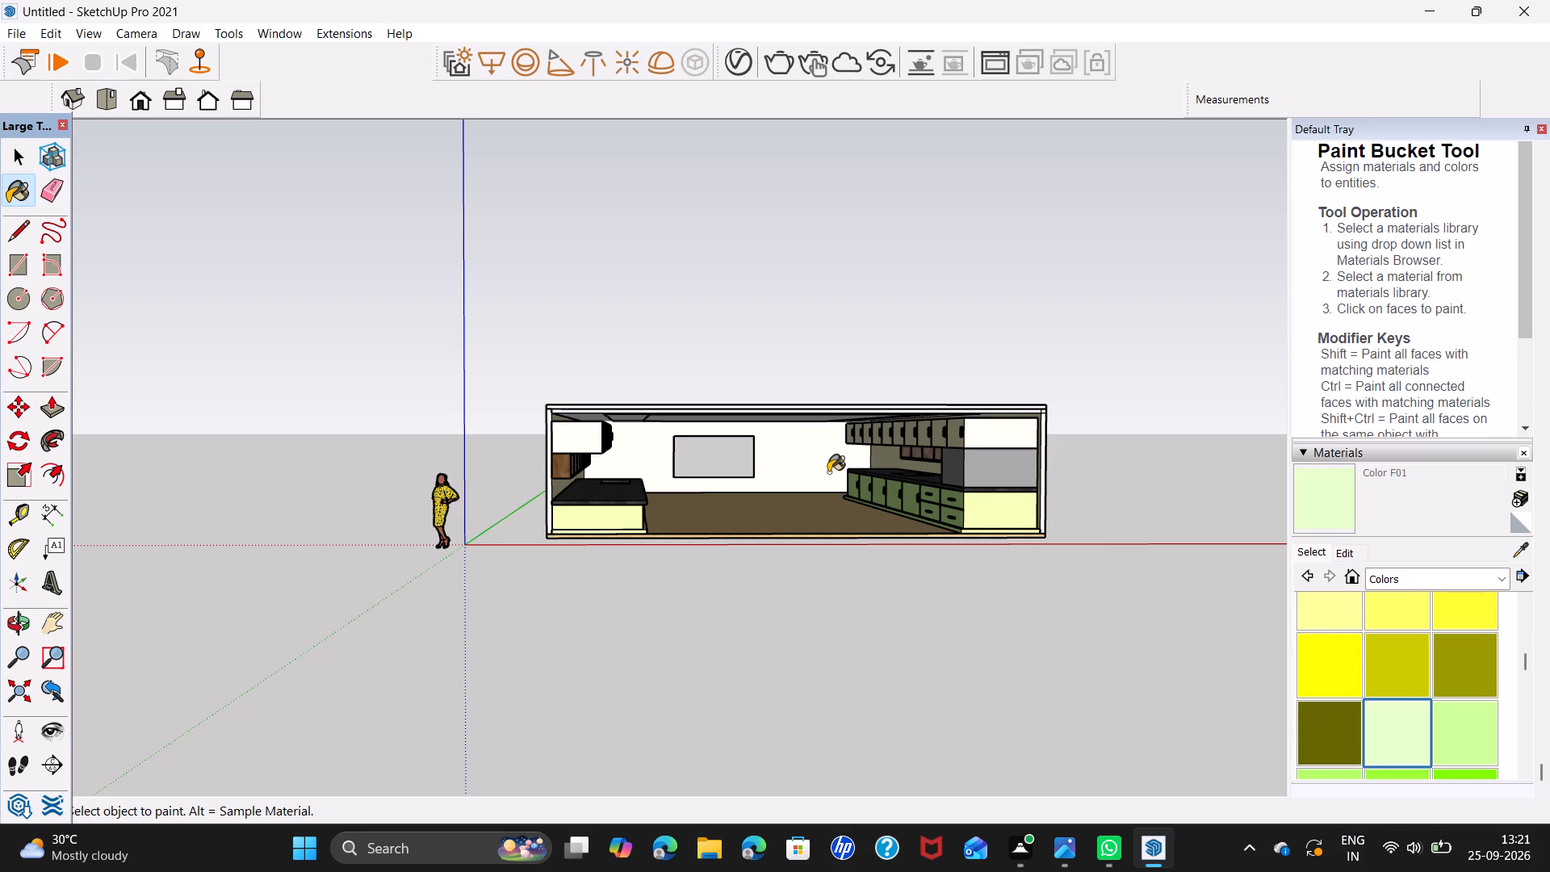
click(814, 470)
Paint the kitchen walls with Color E01.
scroll(814, 470, up, 5)
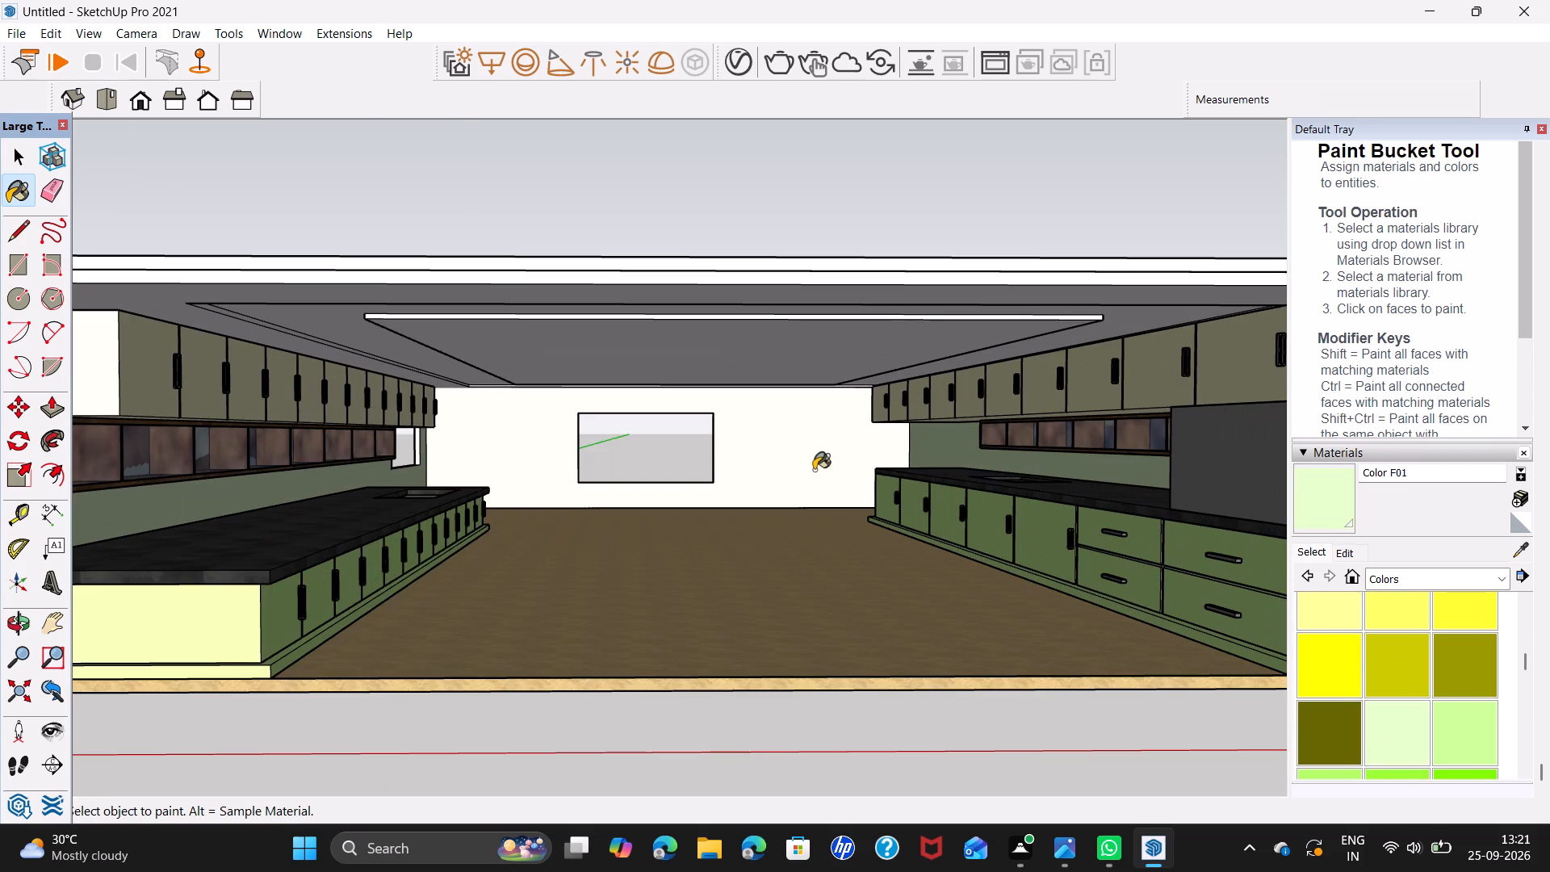
scroll(1414, 664, up, 1)
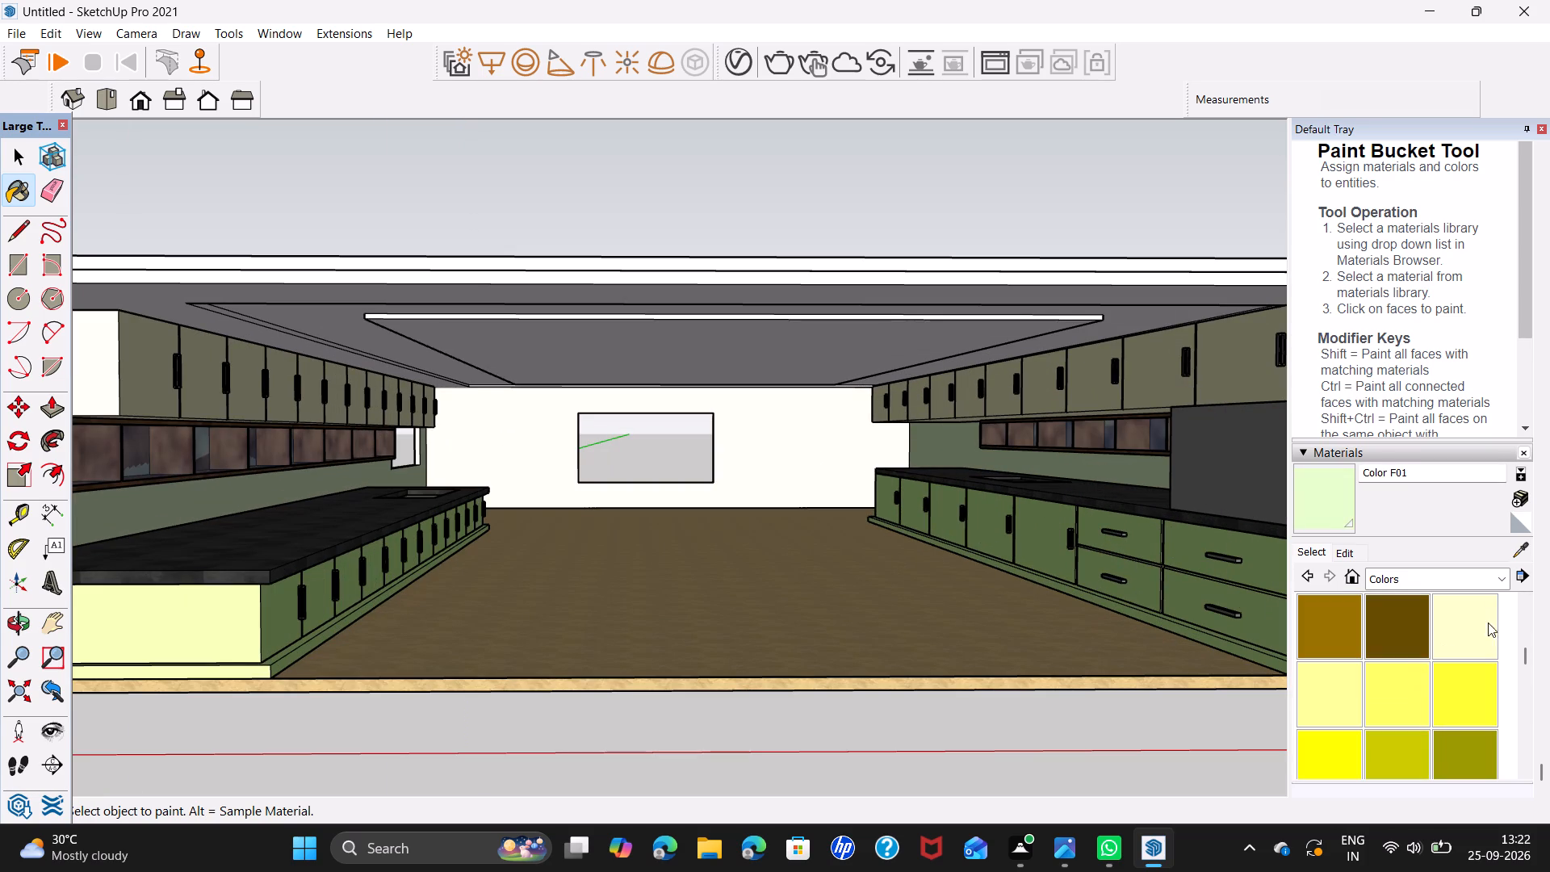
click(1489, 623)
click(745, 393)
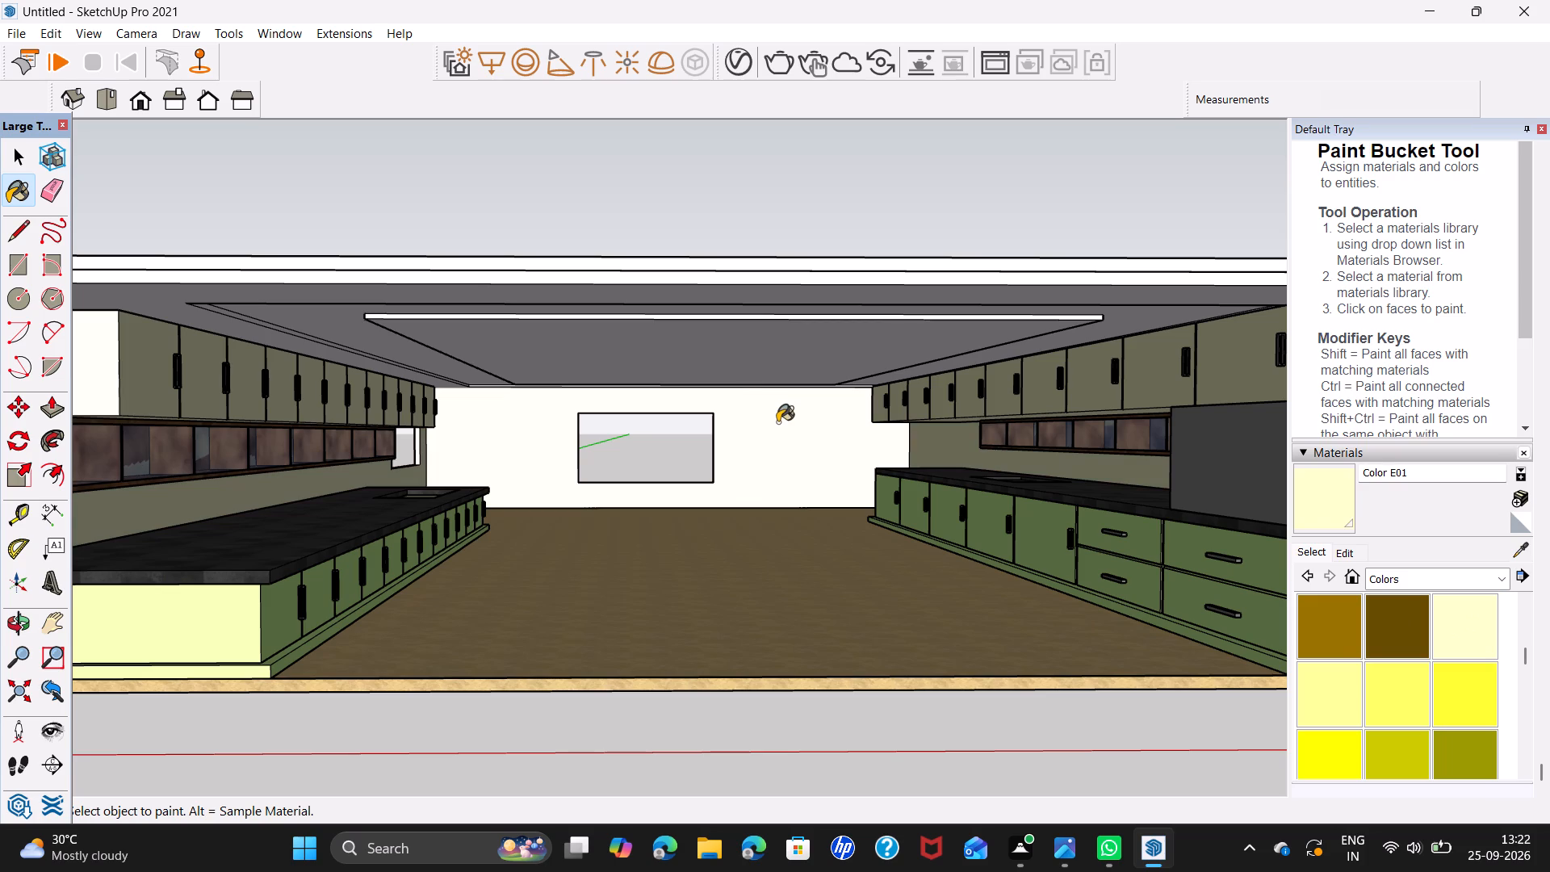
click(779, 423)
key(space)
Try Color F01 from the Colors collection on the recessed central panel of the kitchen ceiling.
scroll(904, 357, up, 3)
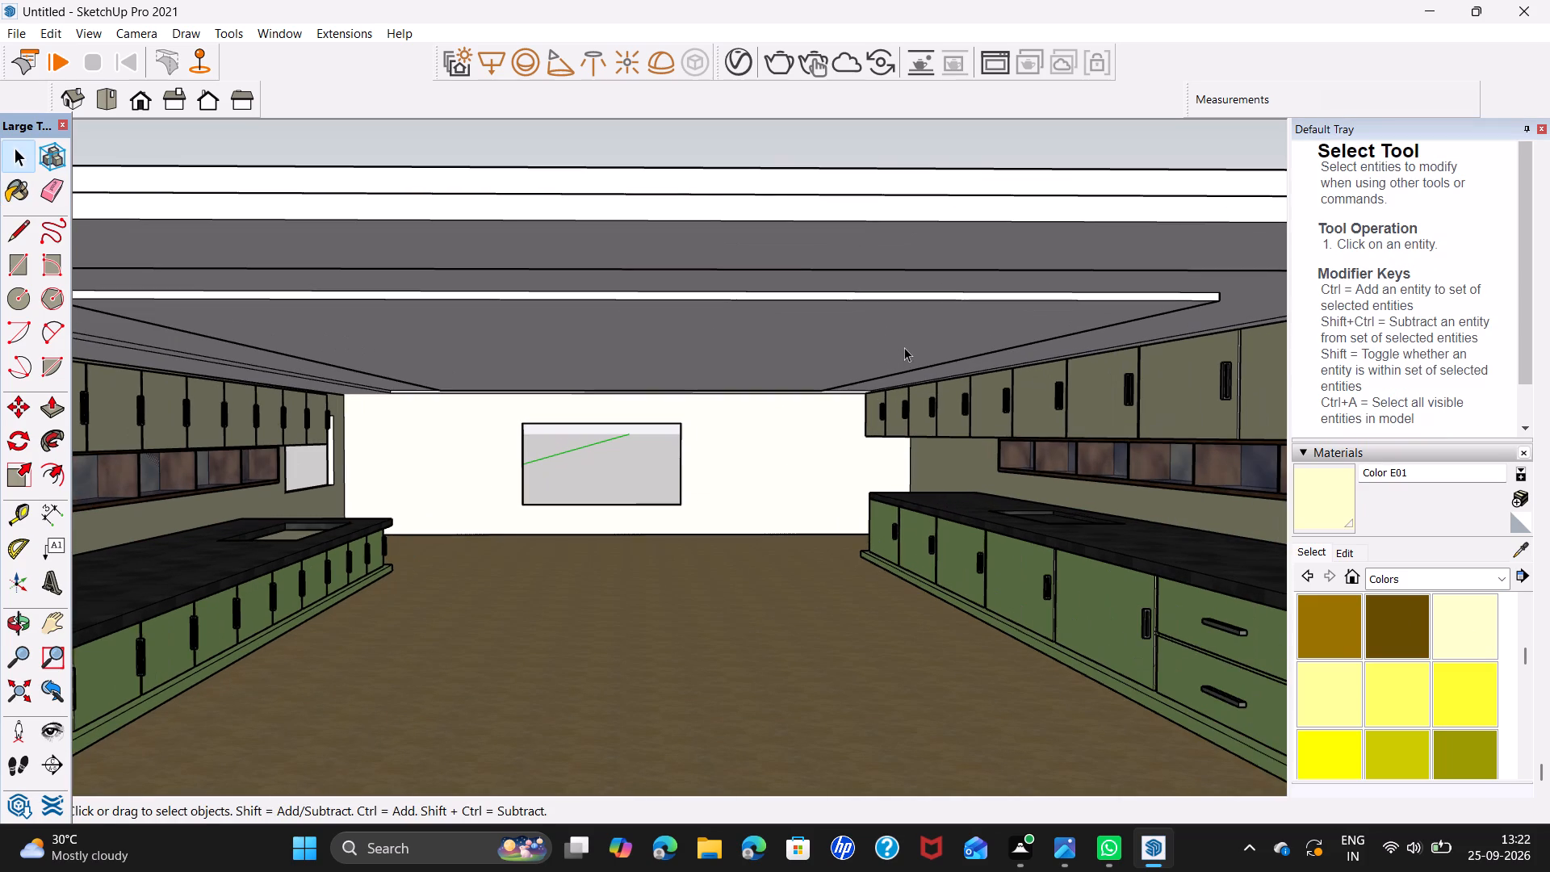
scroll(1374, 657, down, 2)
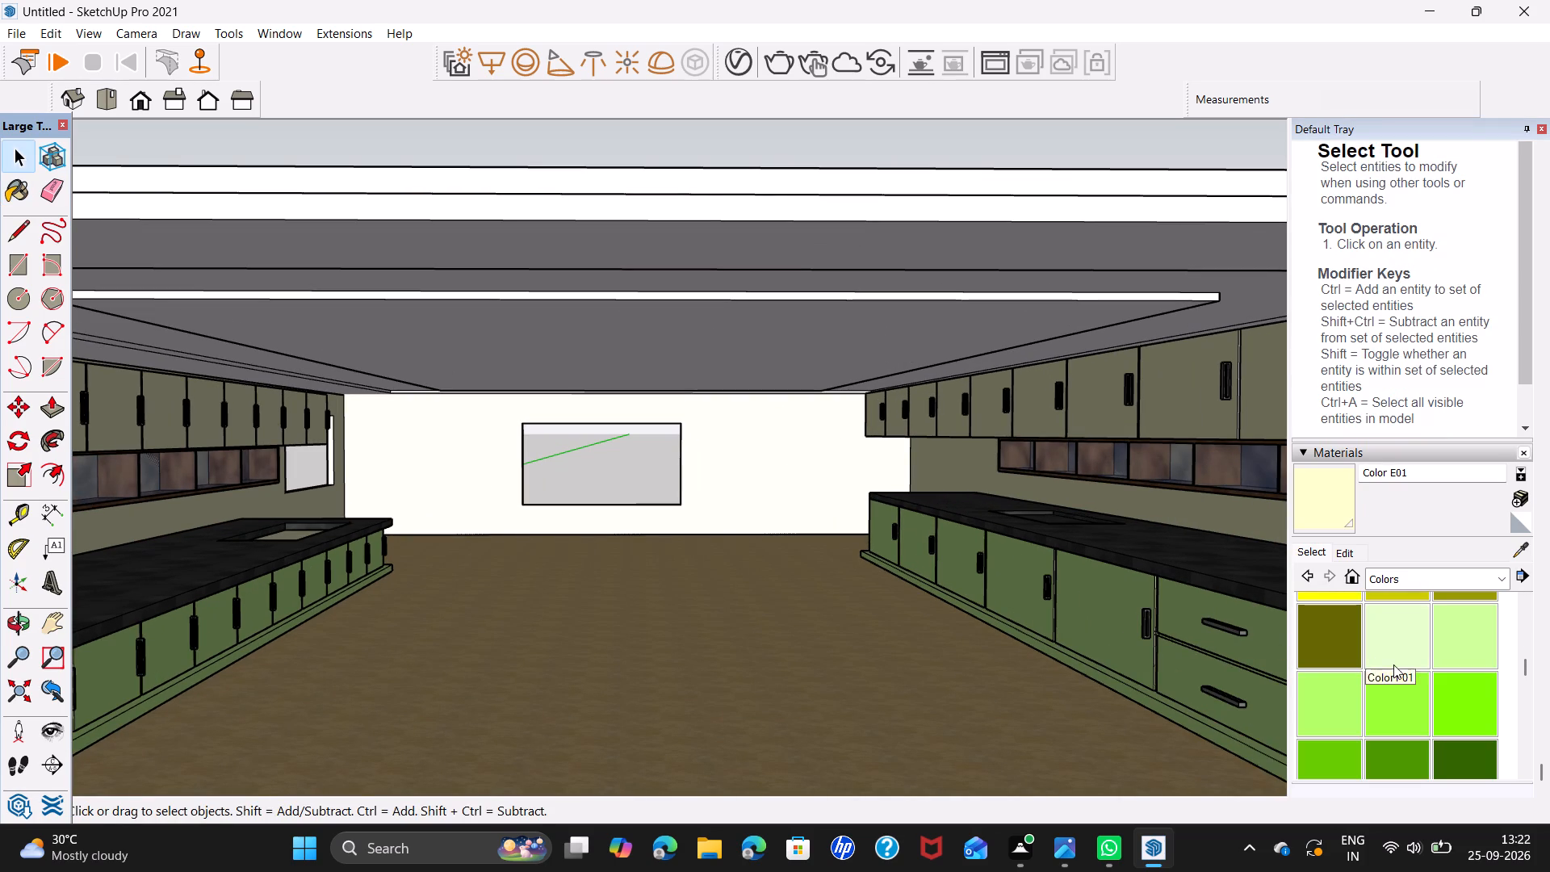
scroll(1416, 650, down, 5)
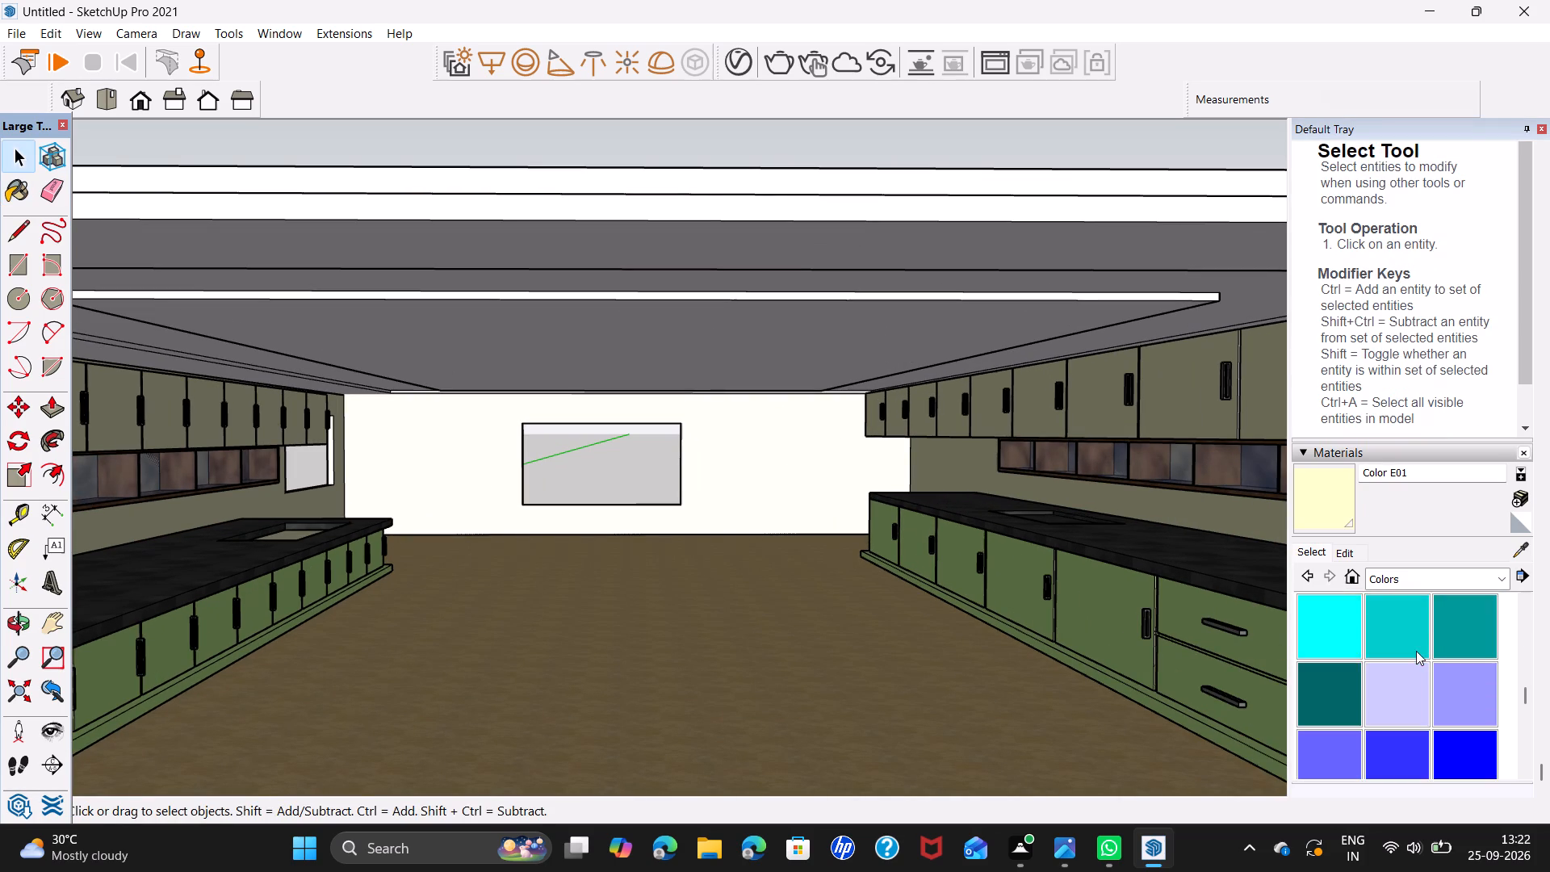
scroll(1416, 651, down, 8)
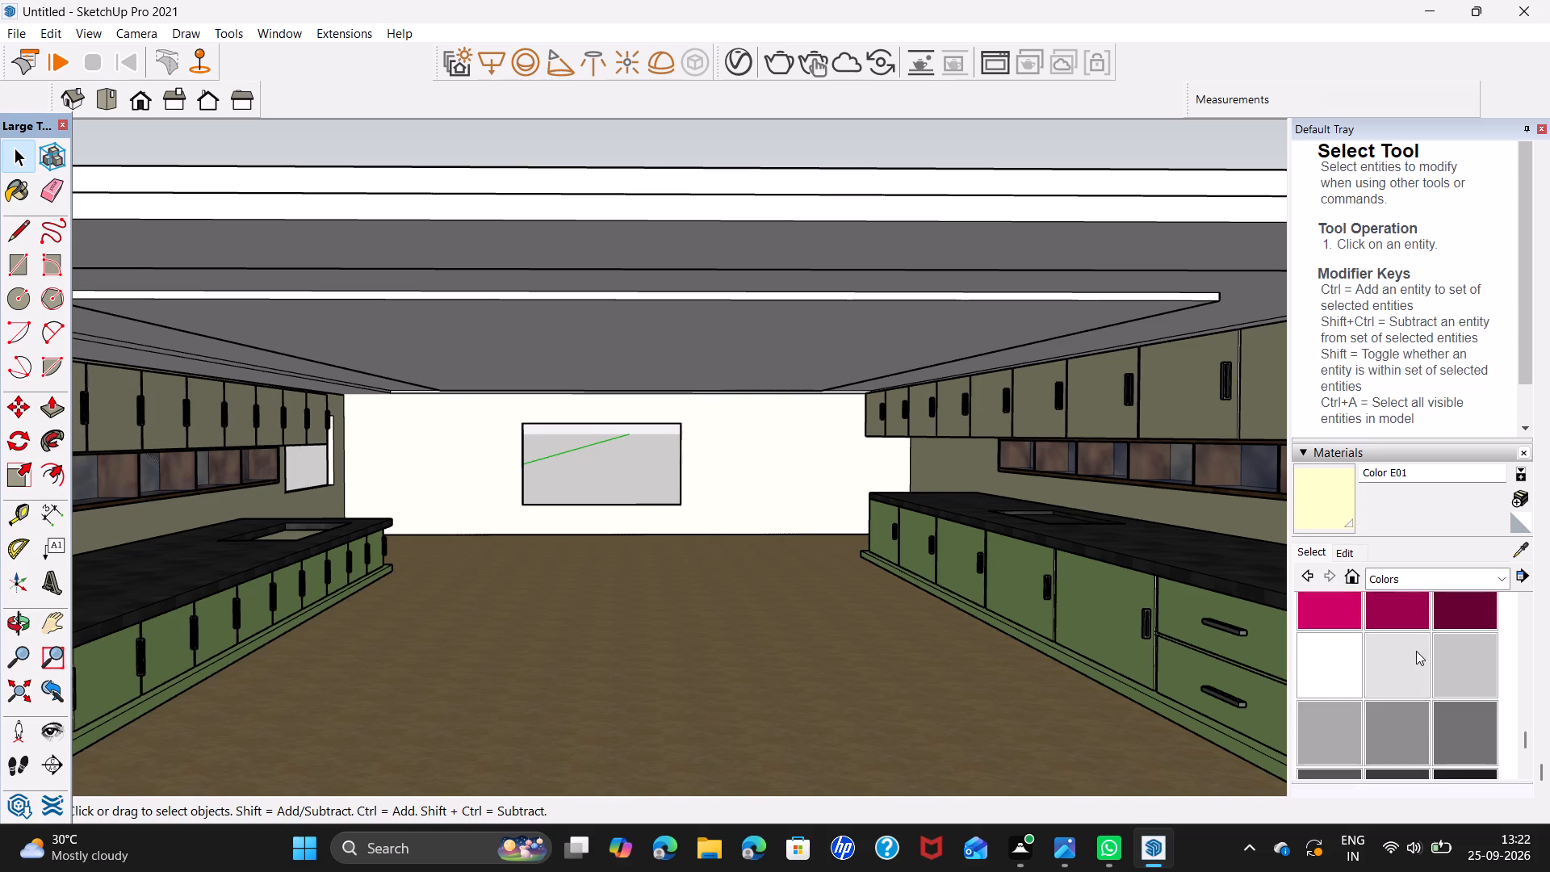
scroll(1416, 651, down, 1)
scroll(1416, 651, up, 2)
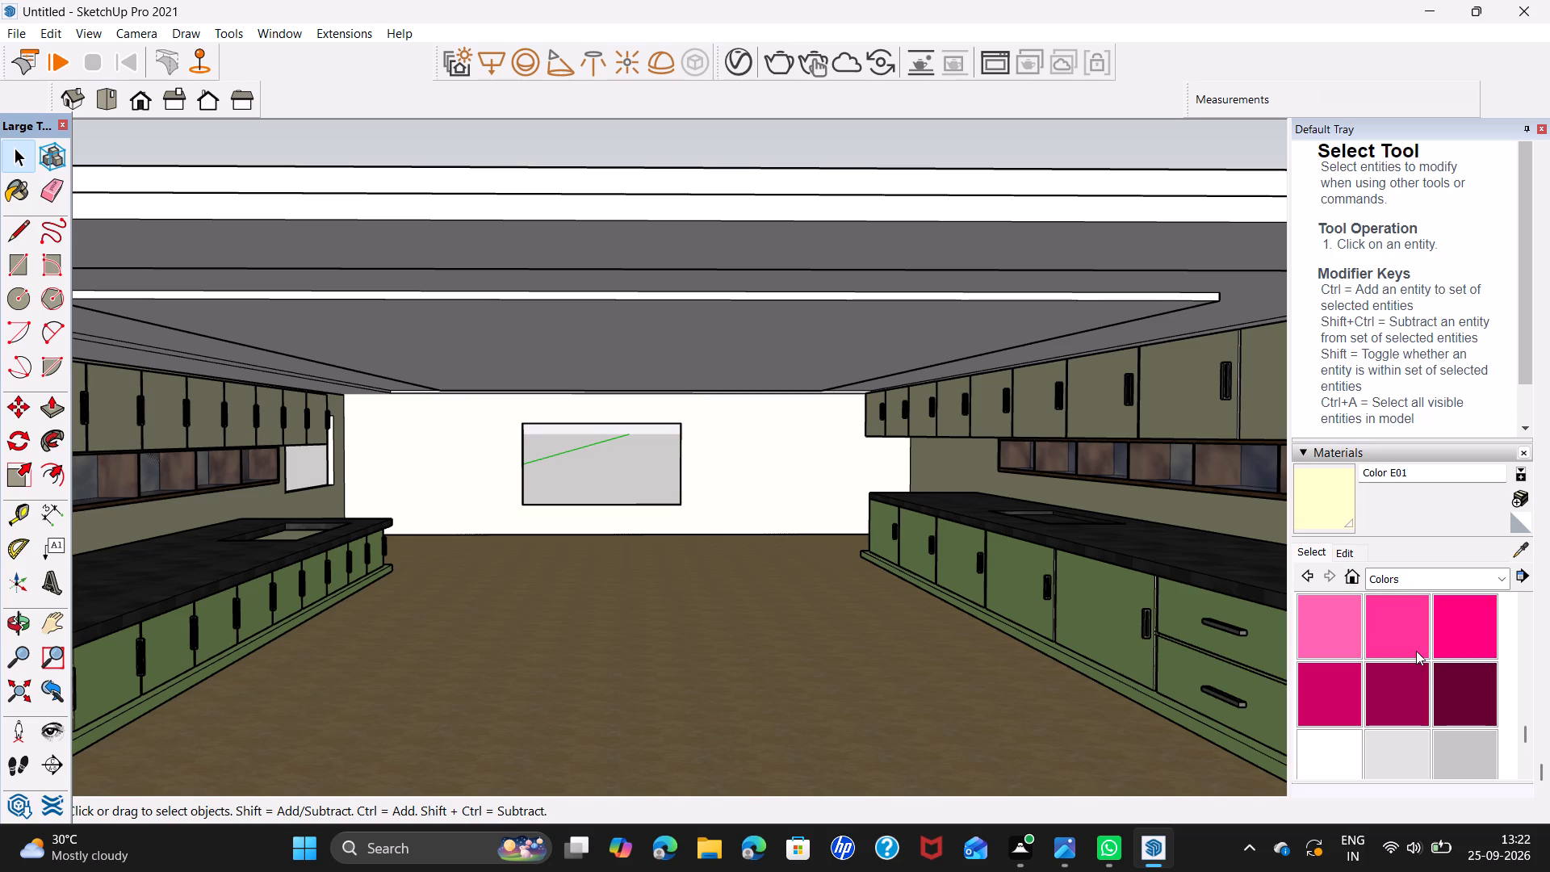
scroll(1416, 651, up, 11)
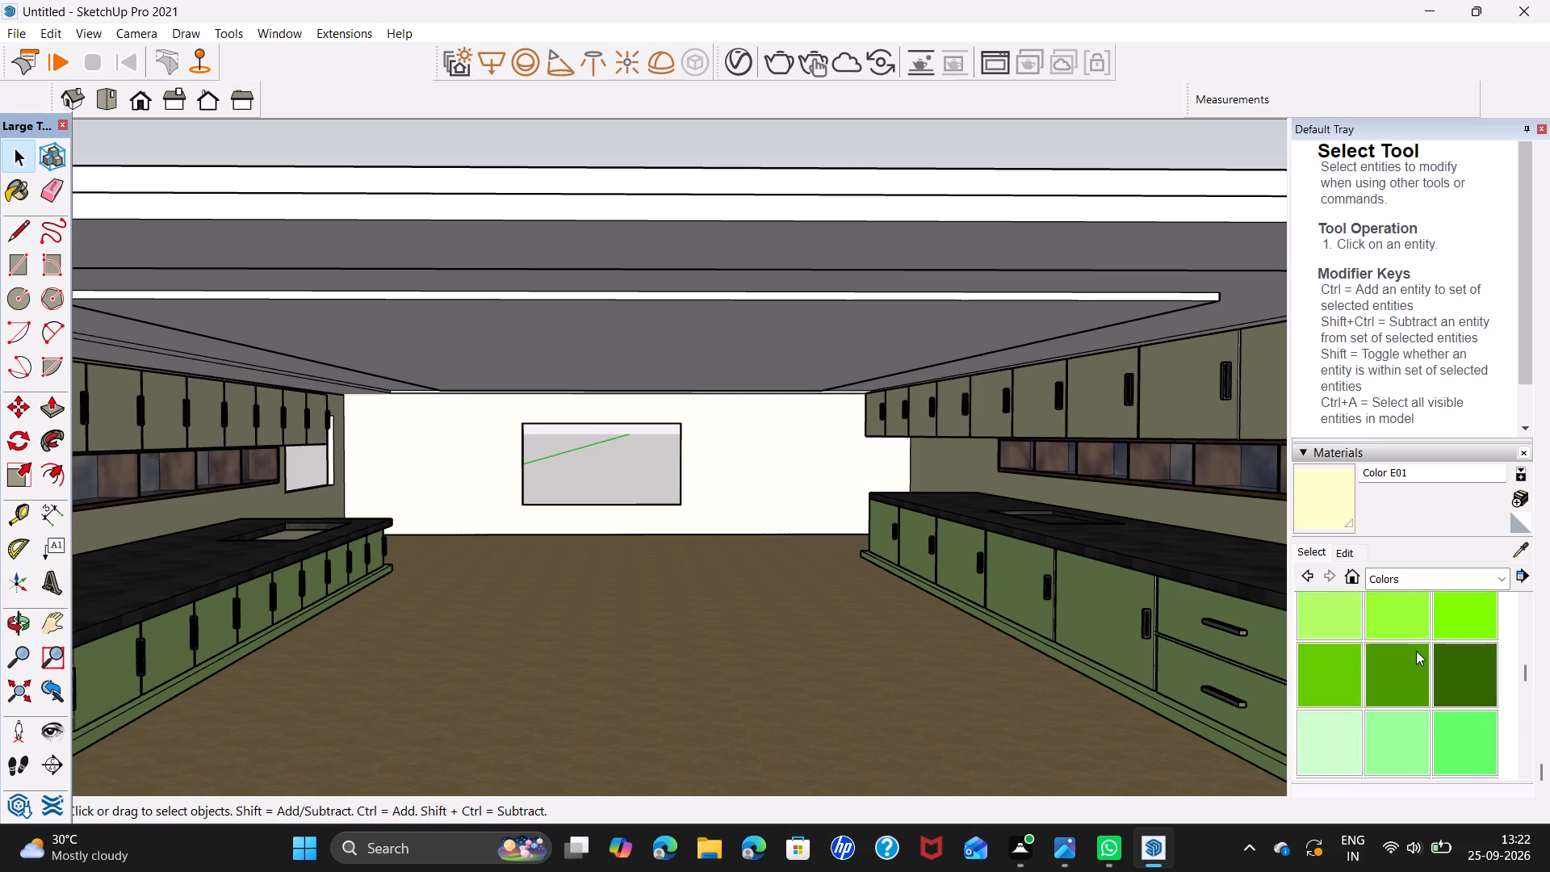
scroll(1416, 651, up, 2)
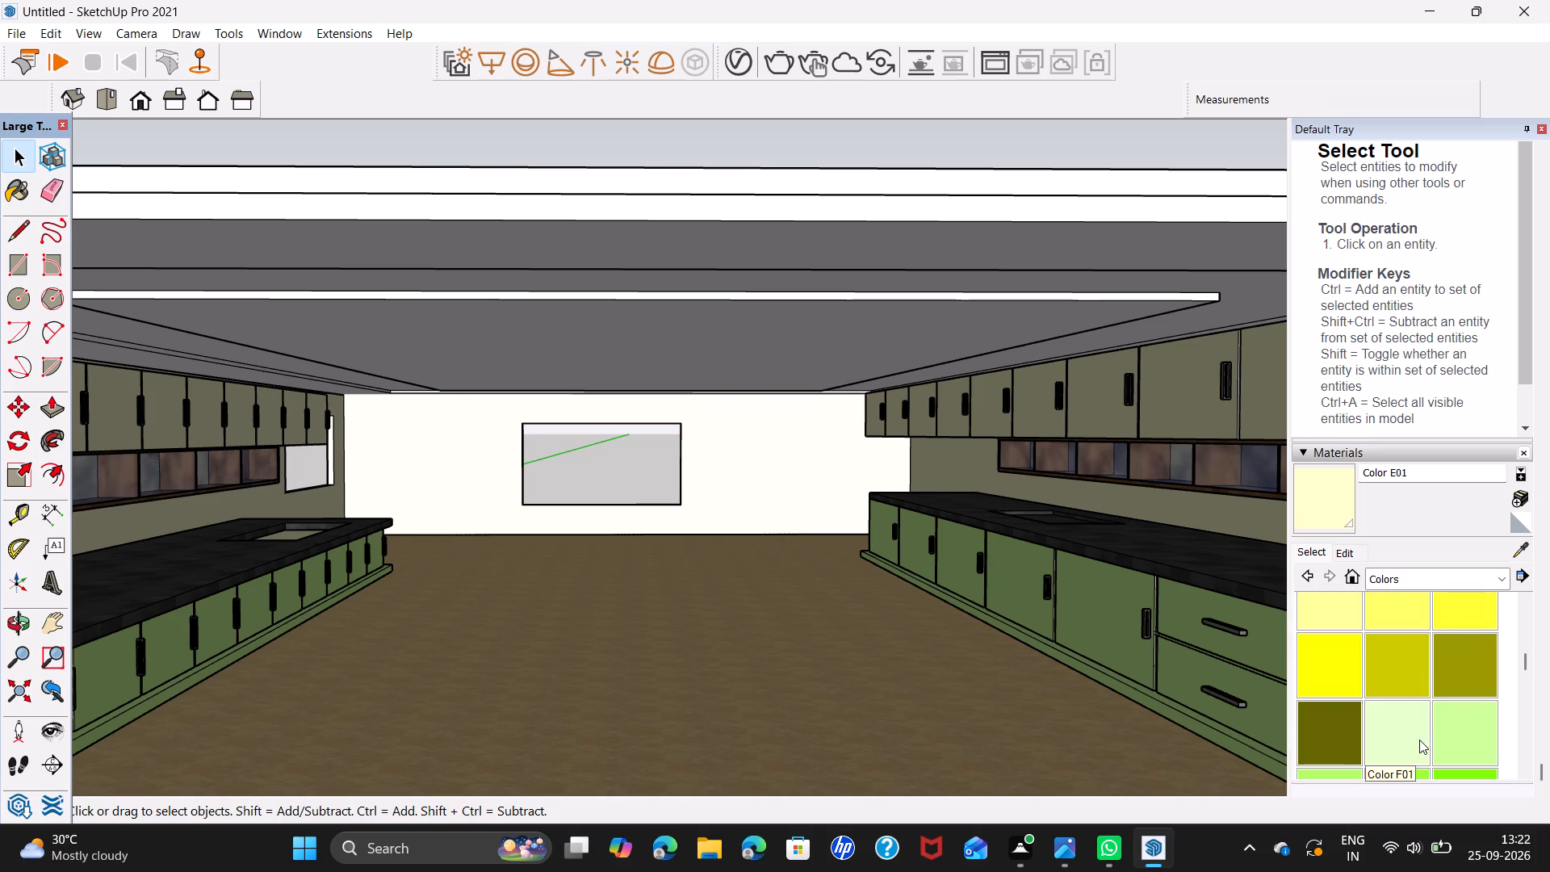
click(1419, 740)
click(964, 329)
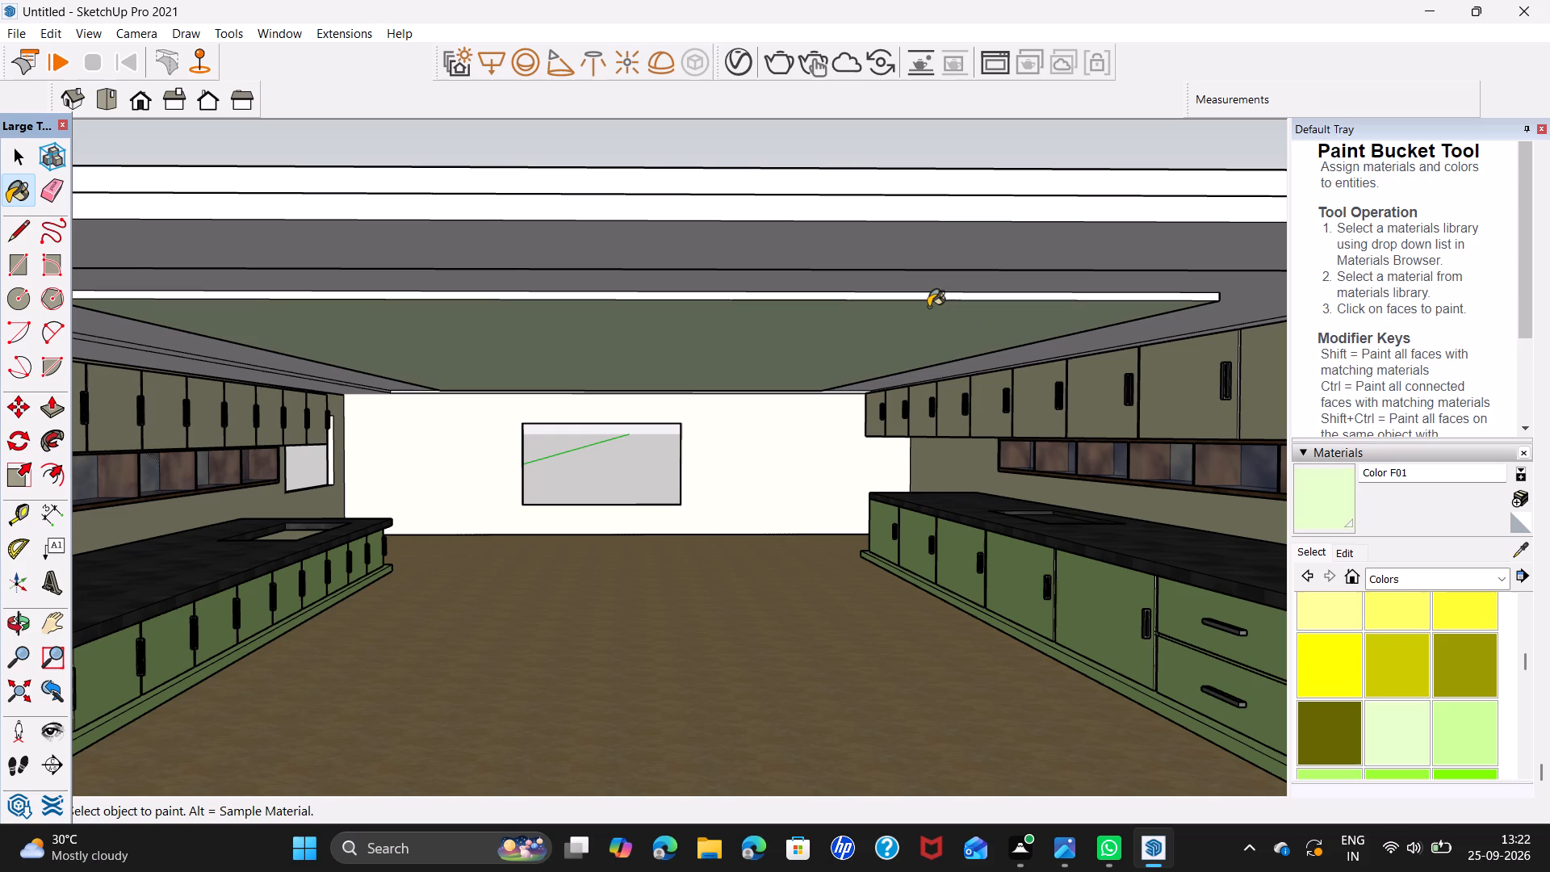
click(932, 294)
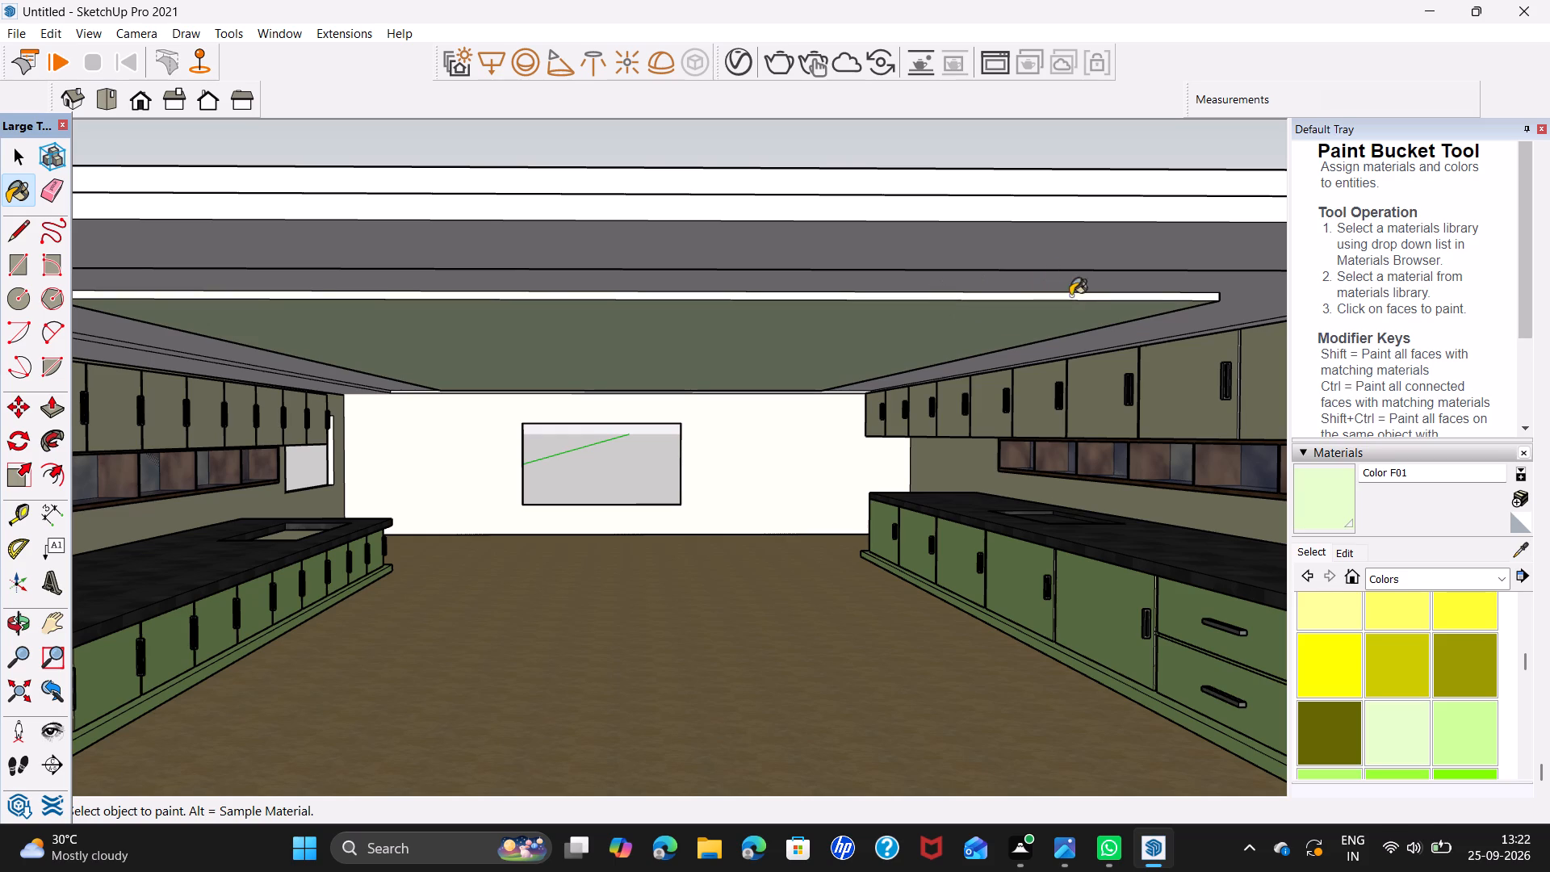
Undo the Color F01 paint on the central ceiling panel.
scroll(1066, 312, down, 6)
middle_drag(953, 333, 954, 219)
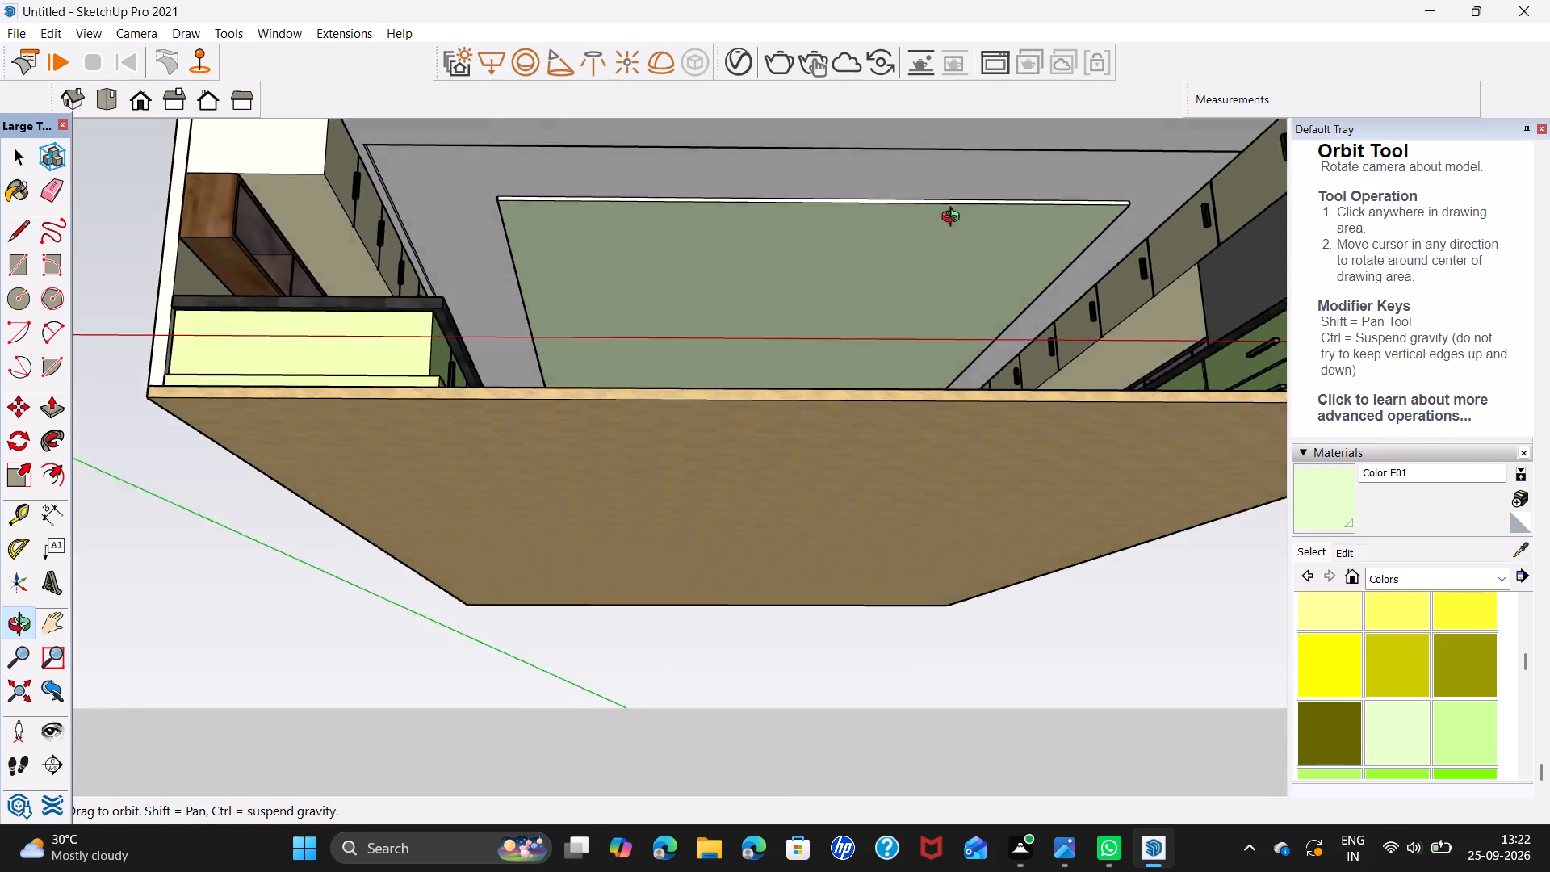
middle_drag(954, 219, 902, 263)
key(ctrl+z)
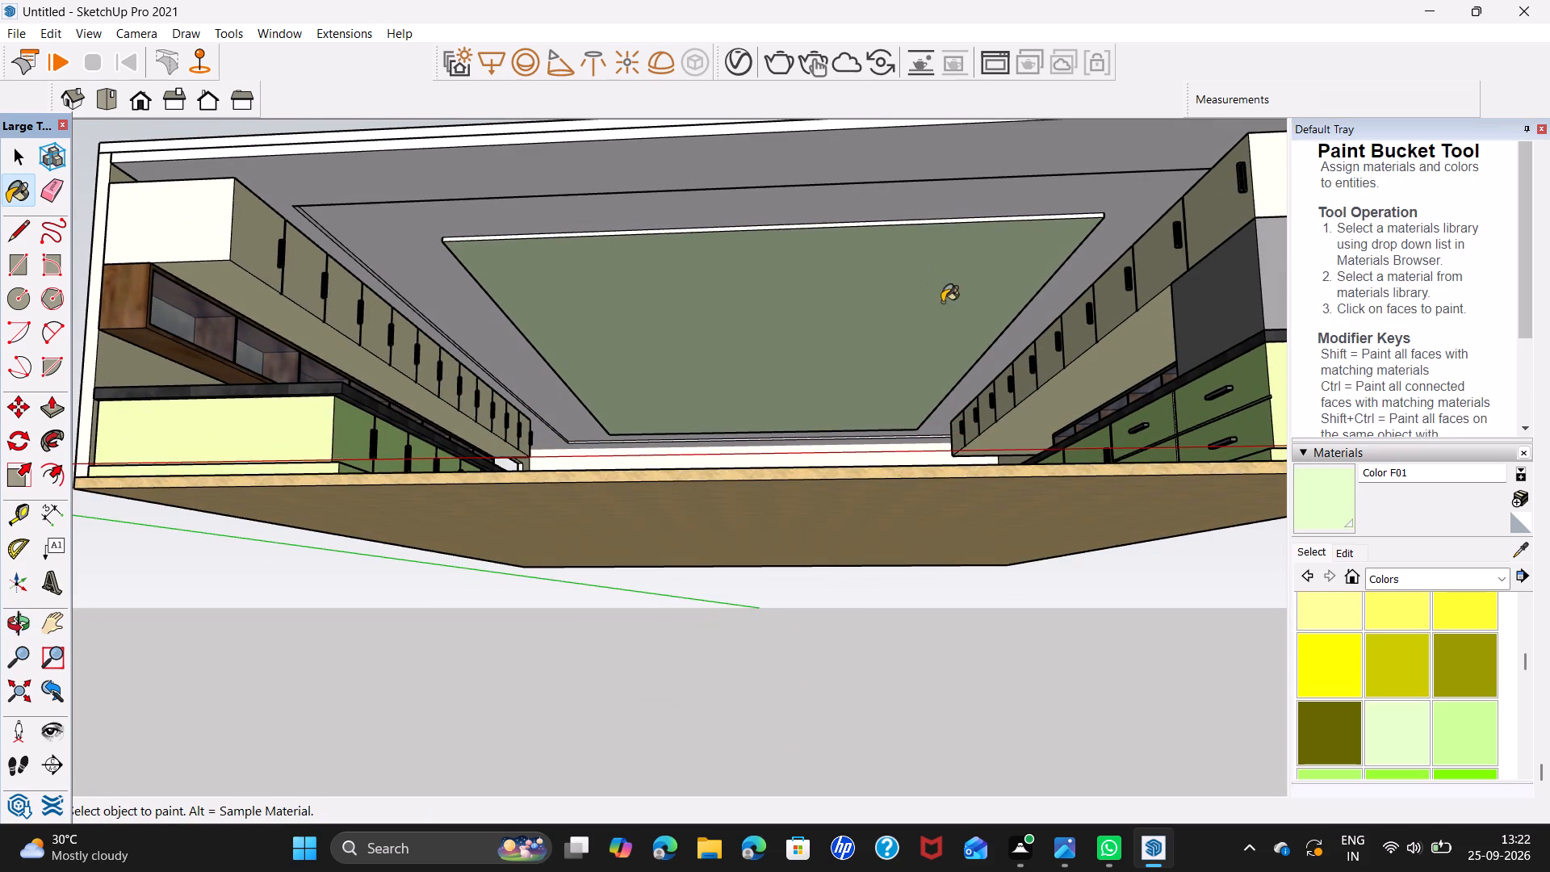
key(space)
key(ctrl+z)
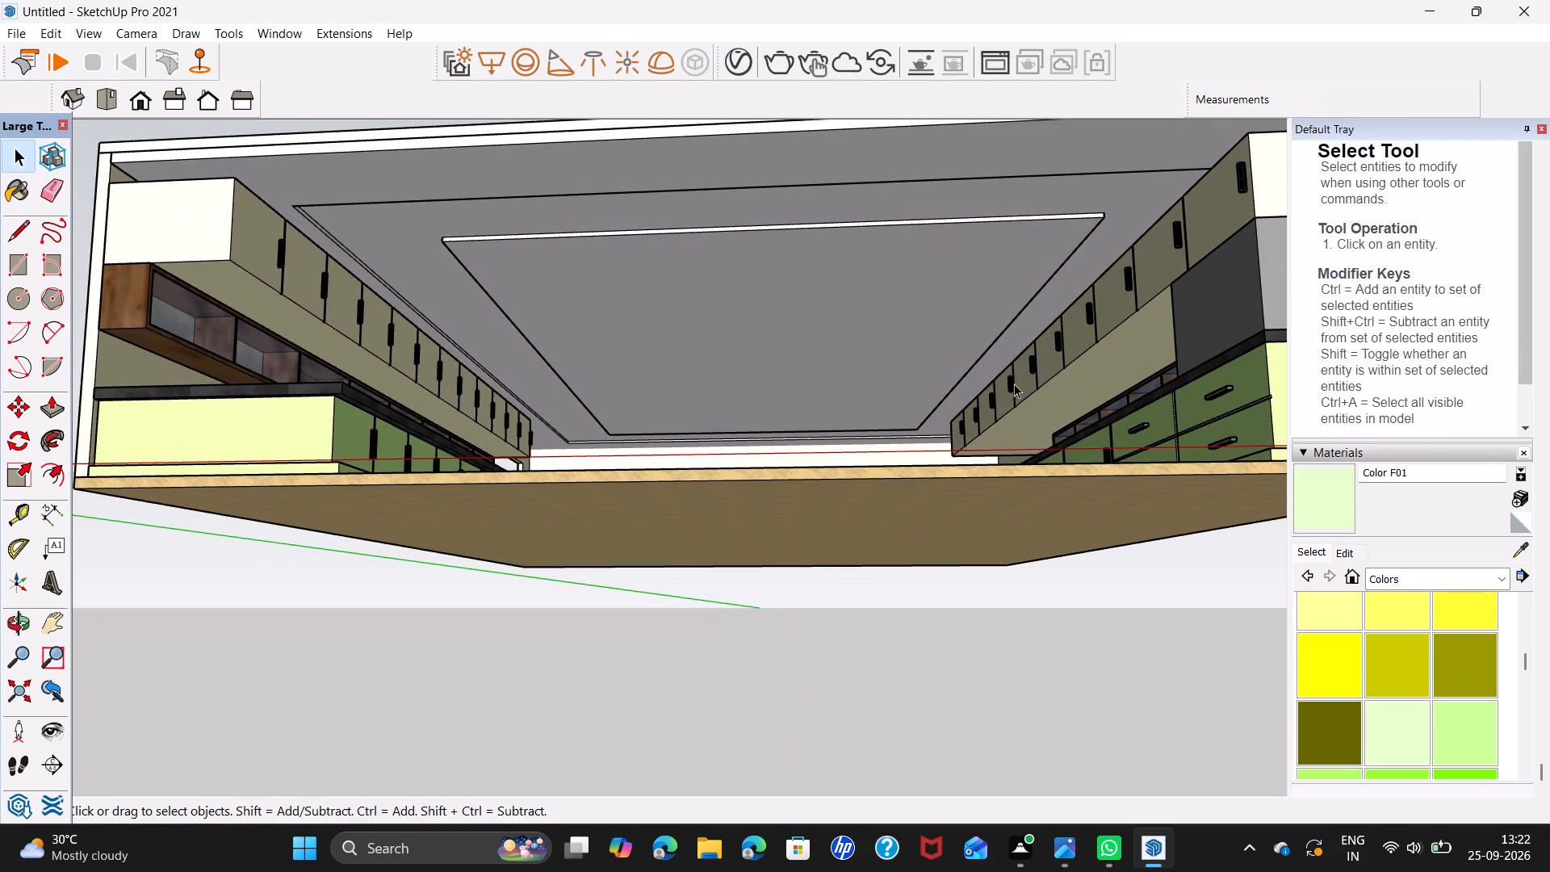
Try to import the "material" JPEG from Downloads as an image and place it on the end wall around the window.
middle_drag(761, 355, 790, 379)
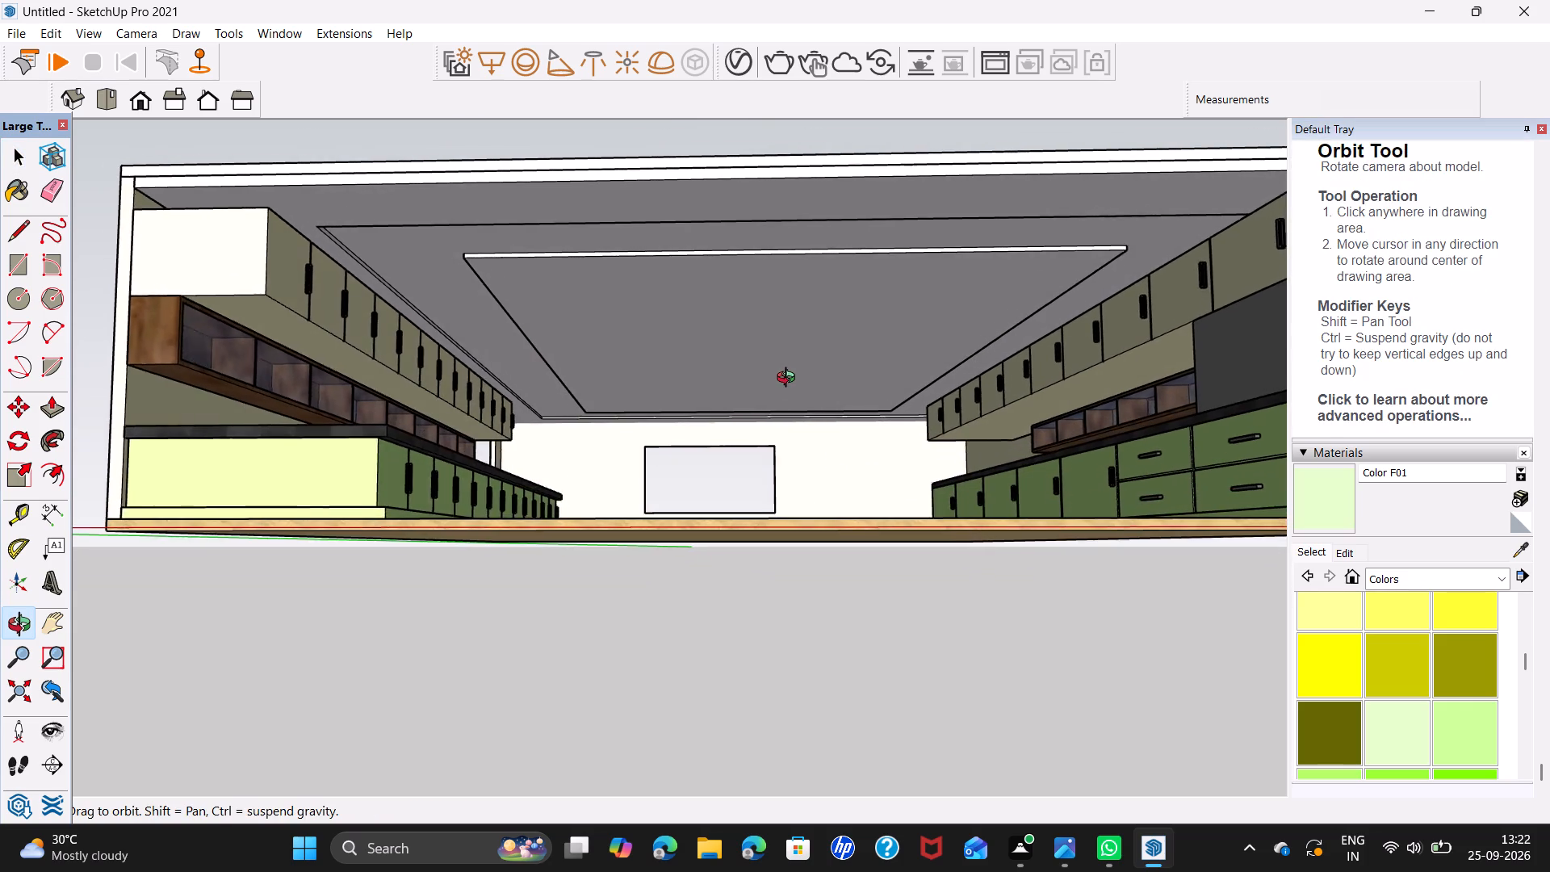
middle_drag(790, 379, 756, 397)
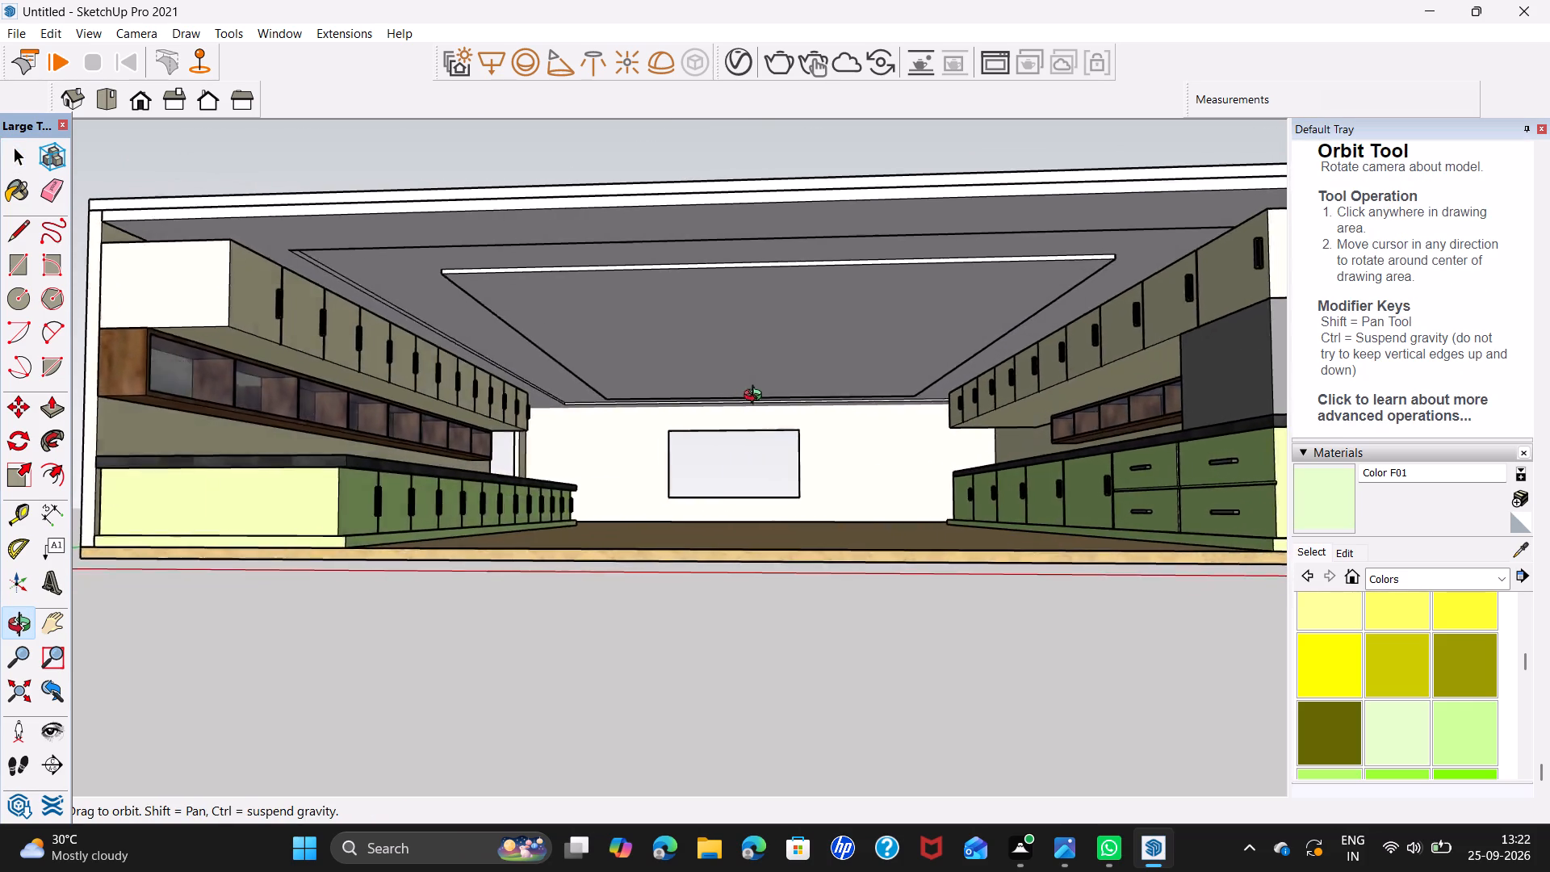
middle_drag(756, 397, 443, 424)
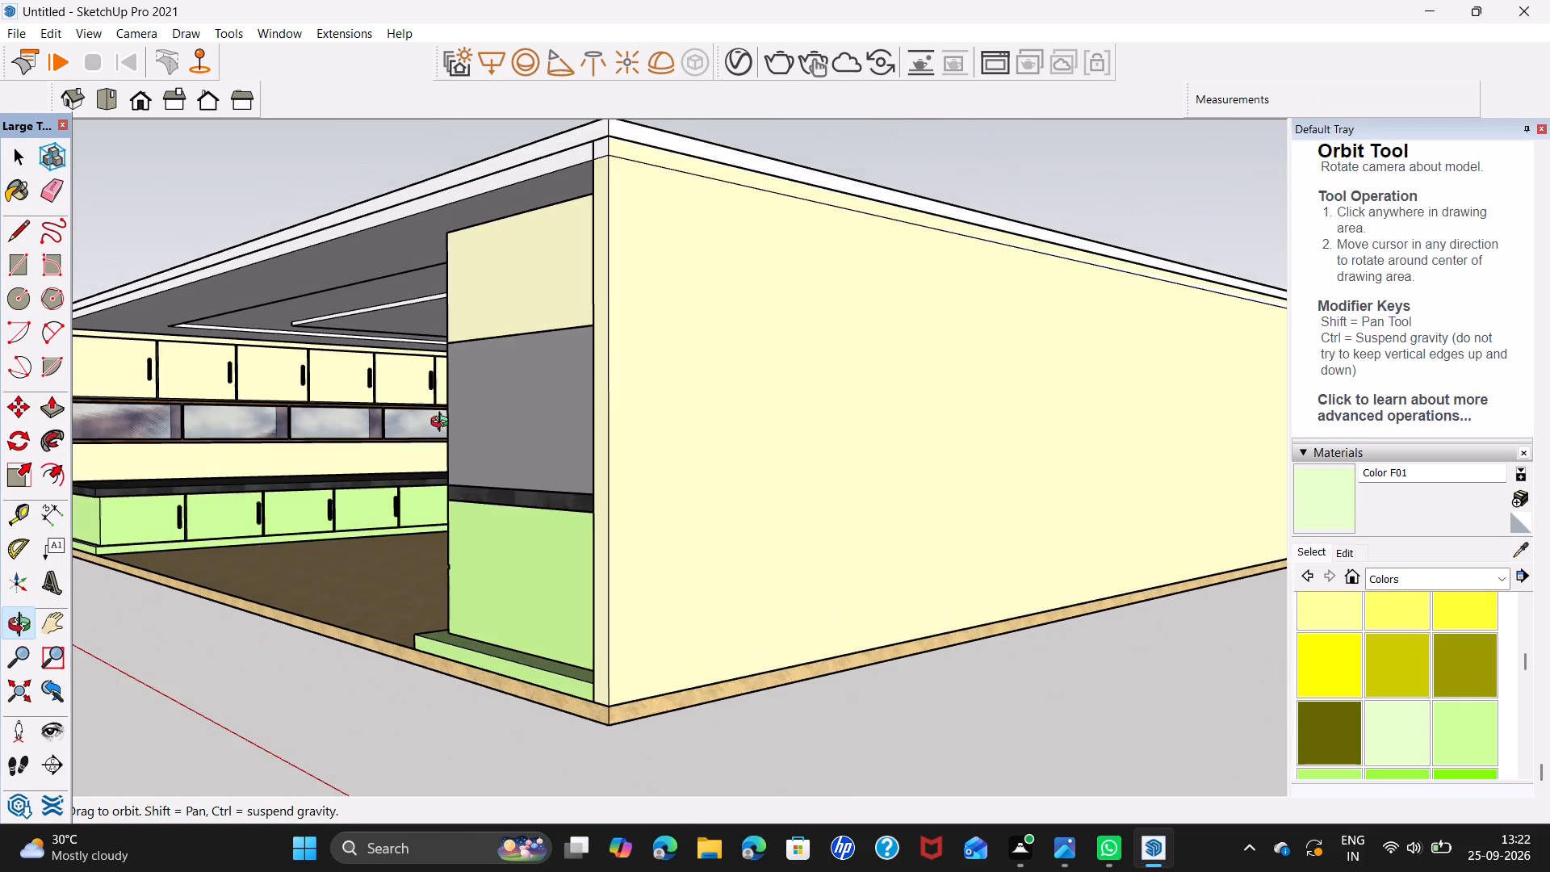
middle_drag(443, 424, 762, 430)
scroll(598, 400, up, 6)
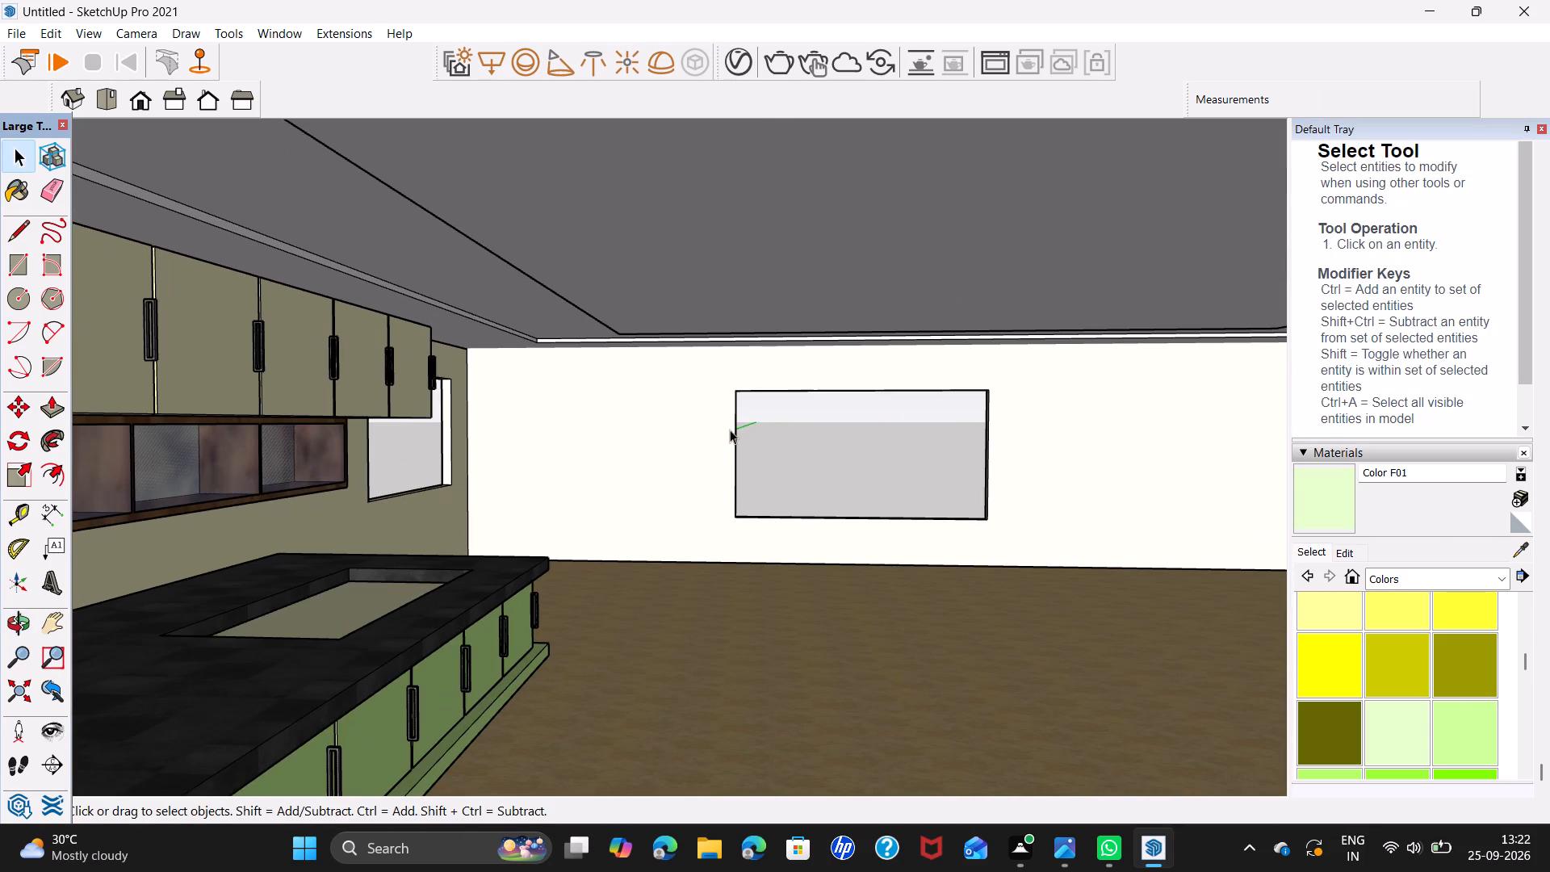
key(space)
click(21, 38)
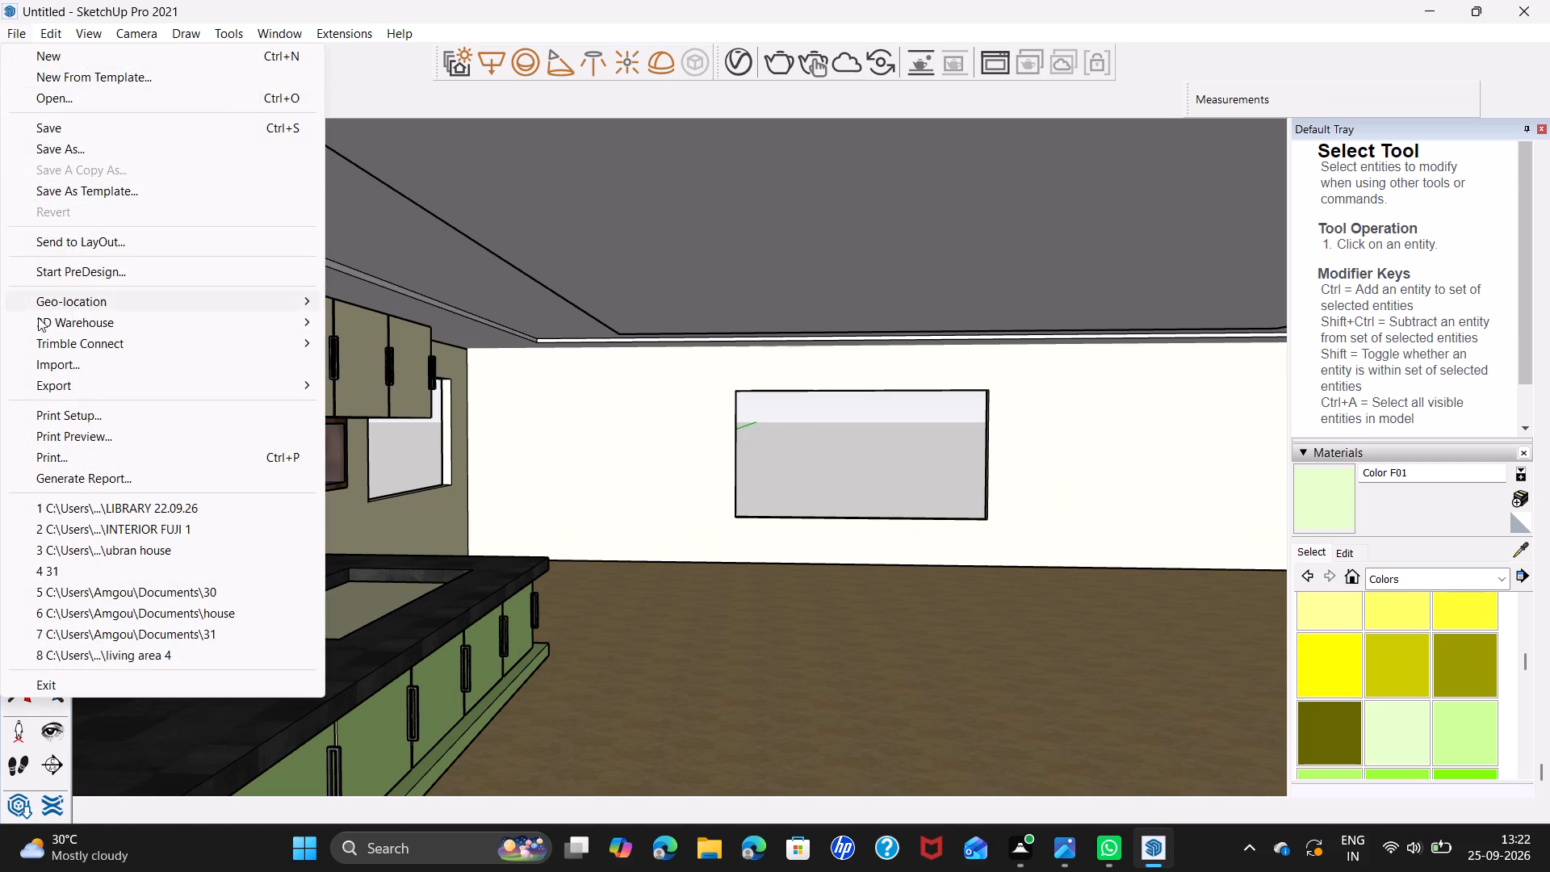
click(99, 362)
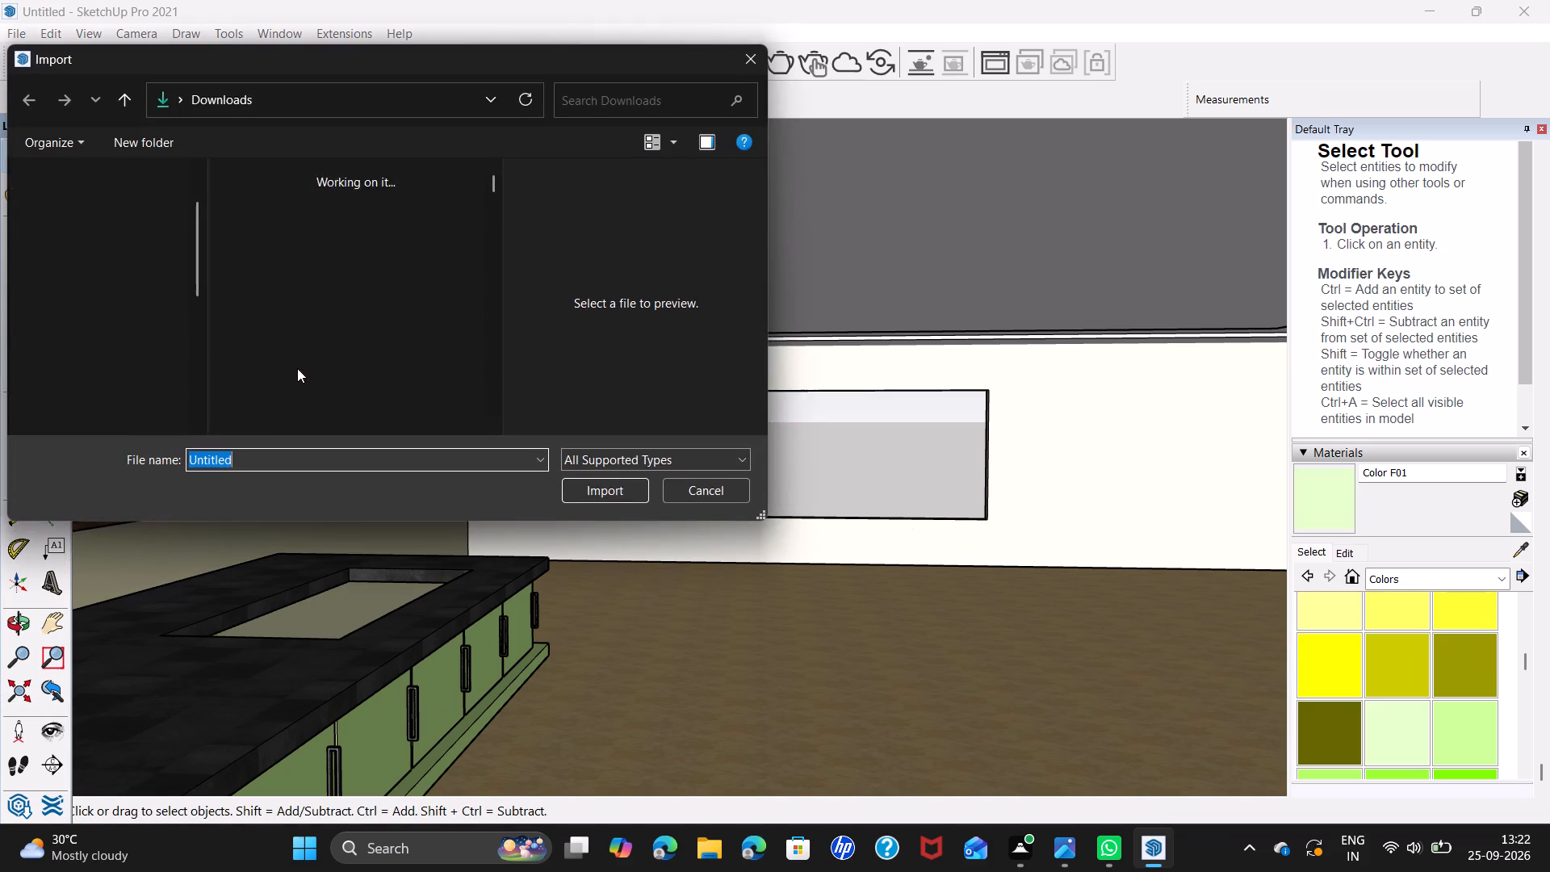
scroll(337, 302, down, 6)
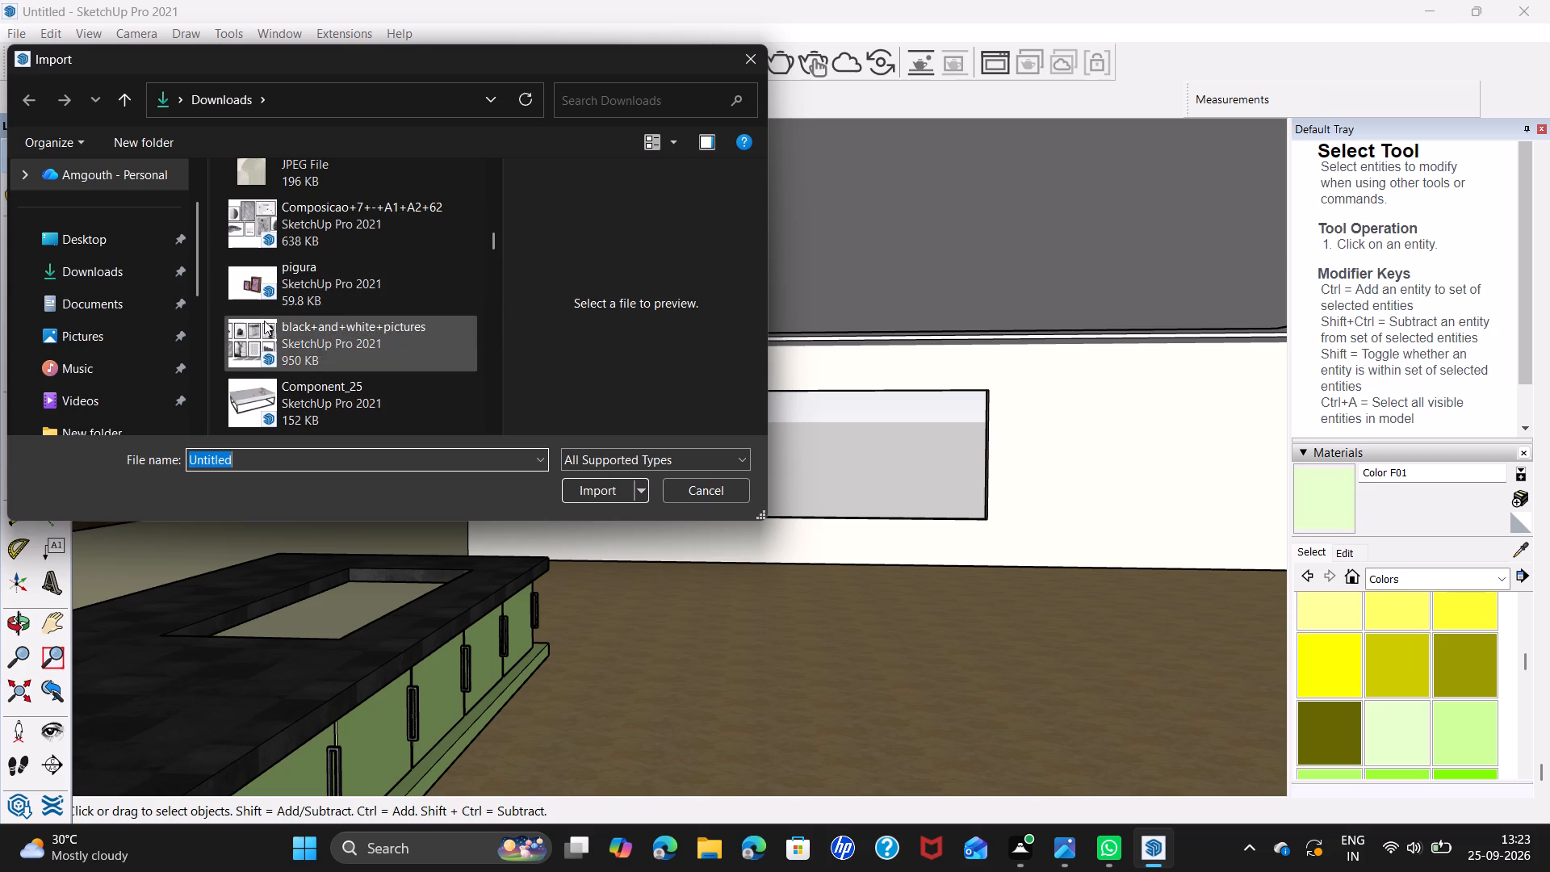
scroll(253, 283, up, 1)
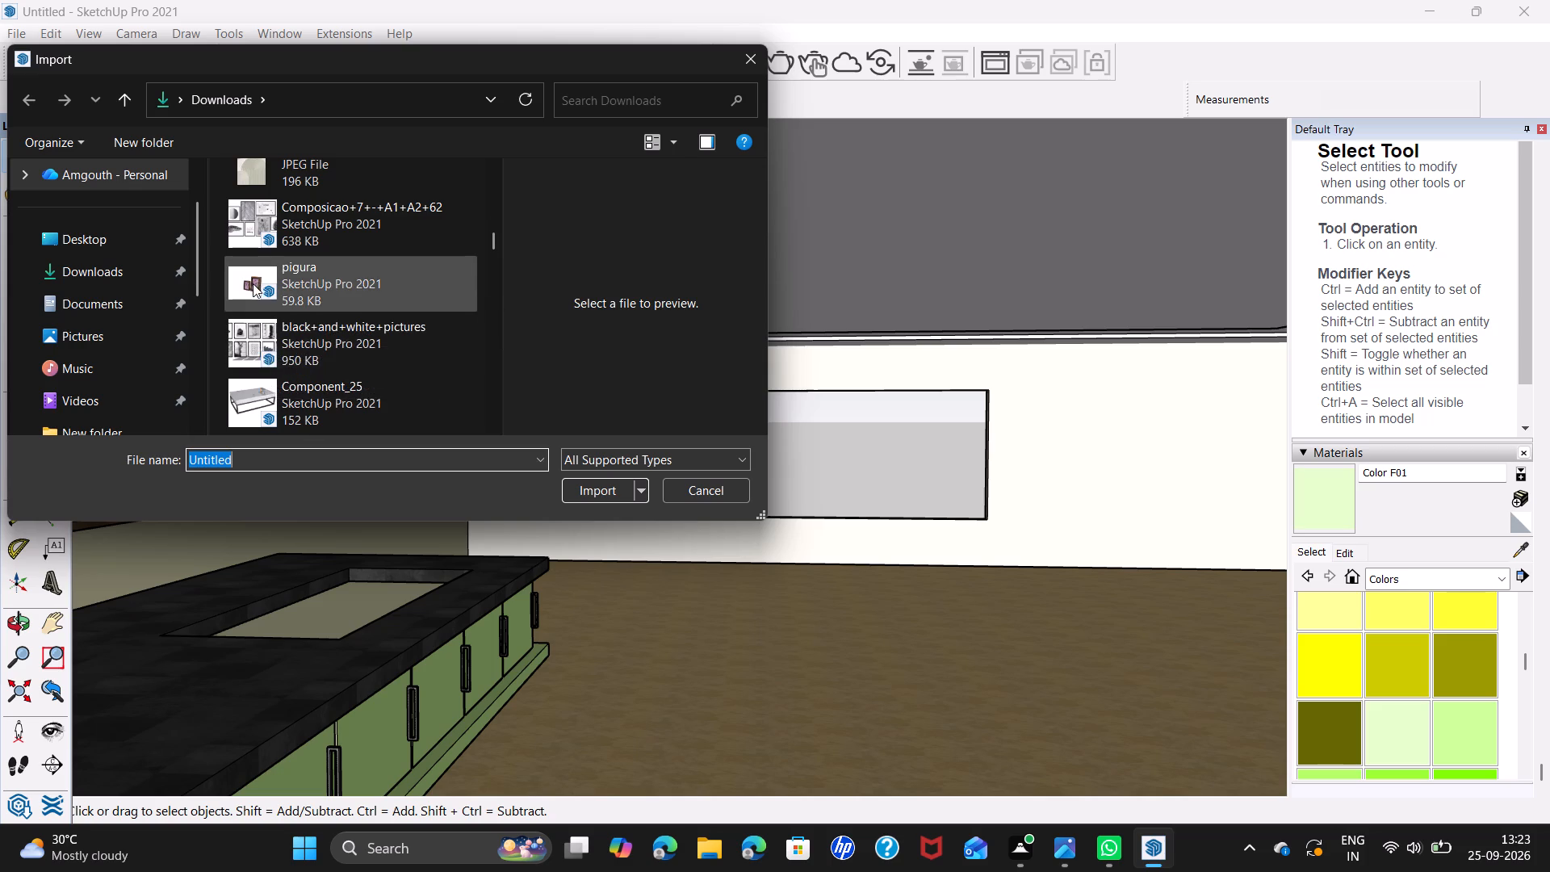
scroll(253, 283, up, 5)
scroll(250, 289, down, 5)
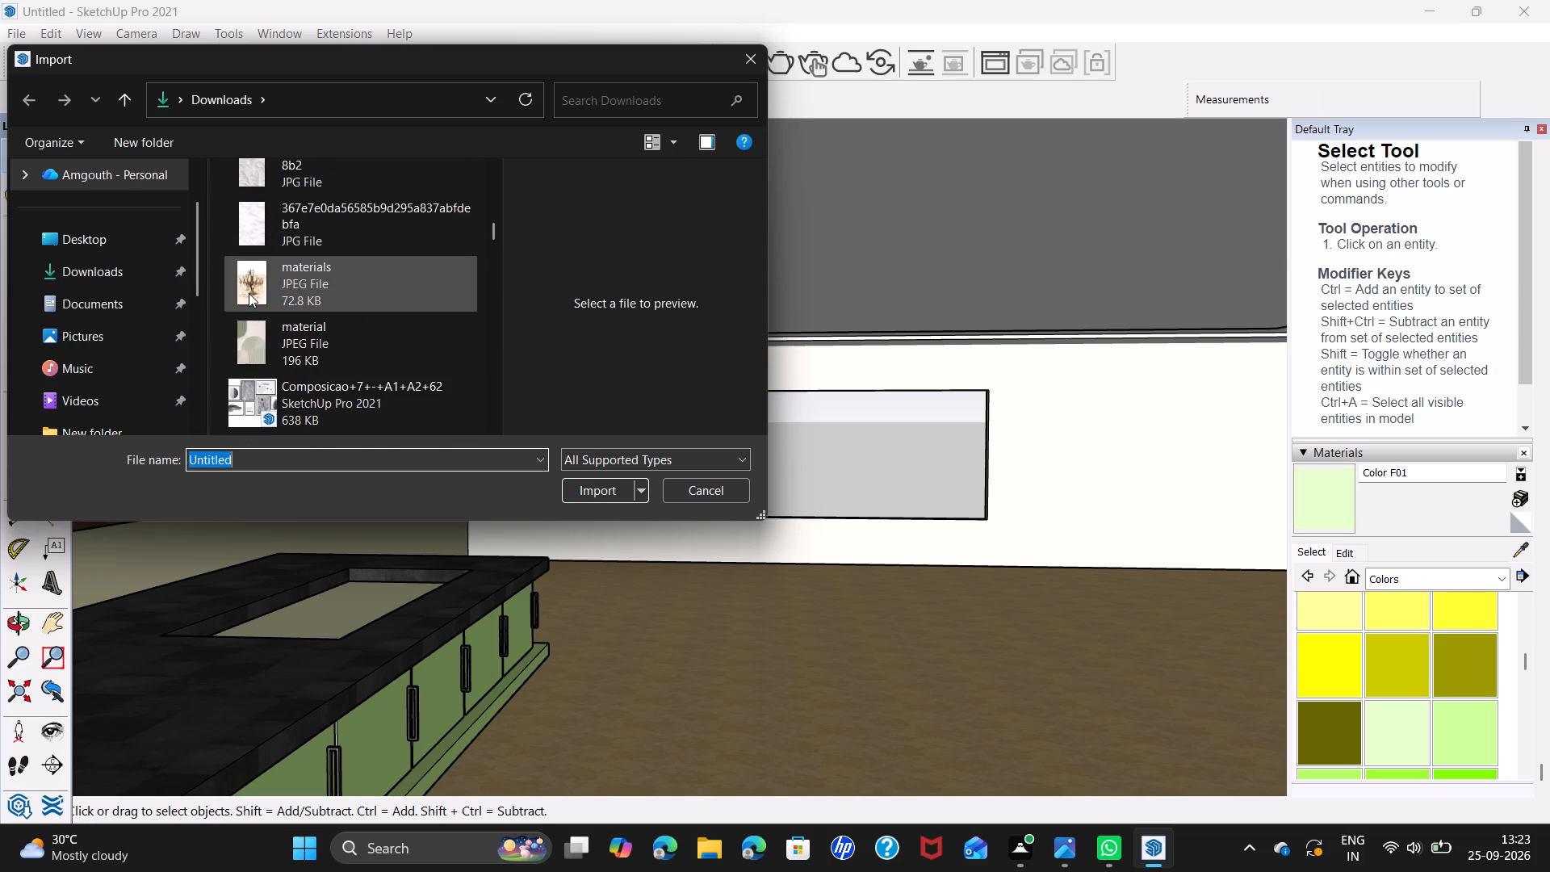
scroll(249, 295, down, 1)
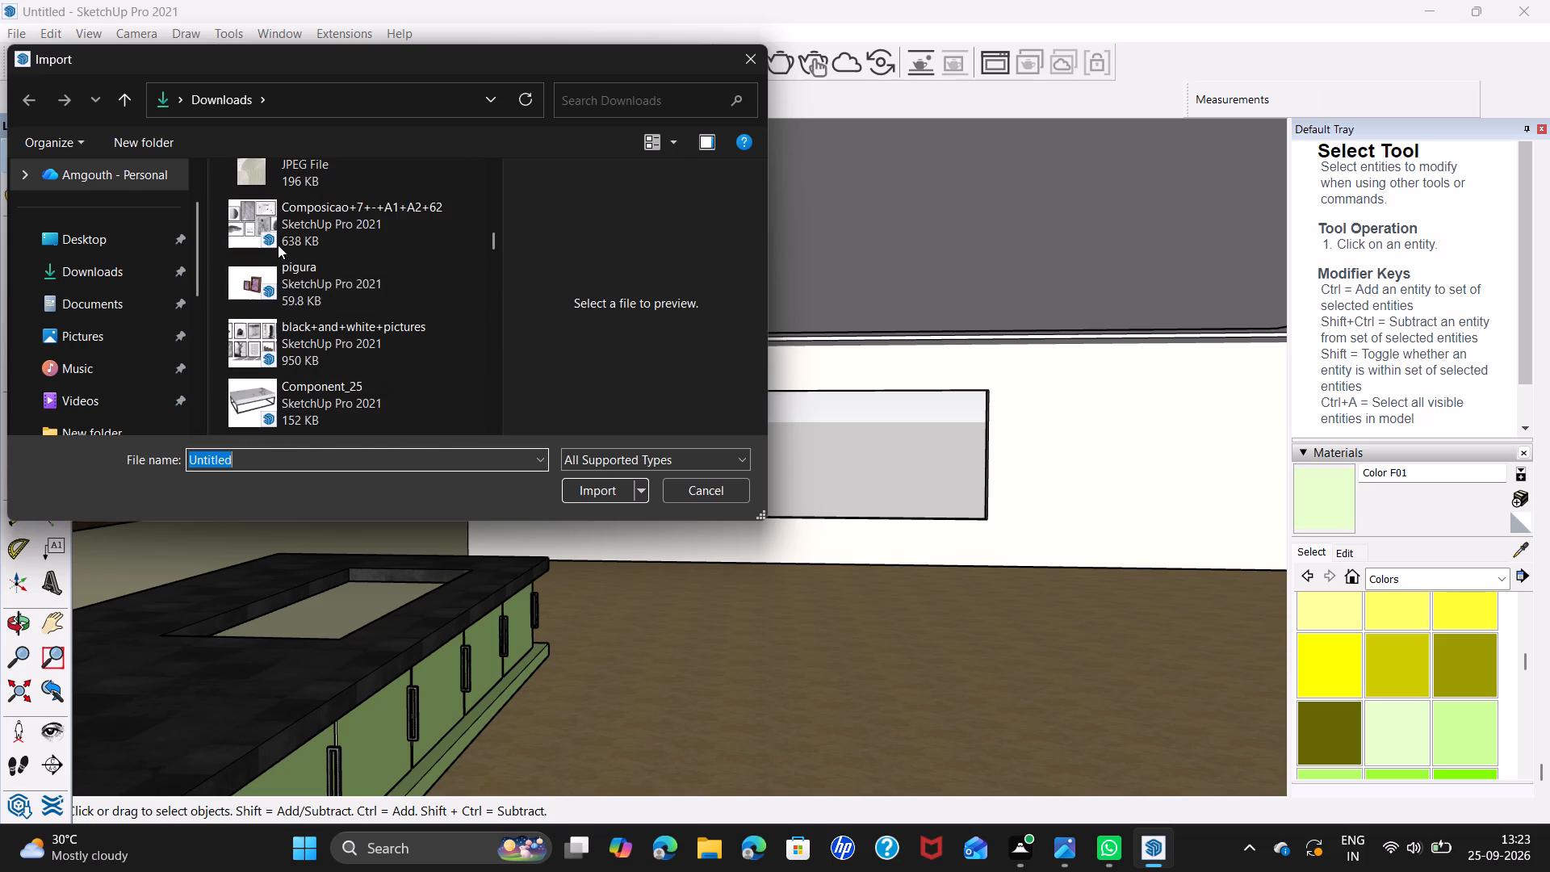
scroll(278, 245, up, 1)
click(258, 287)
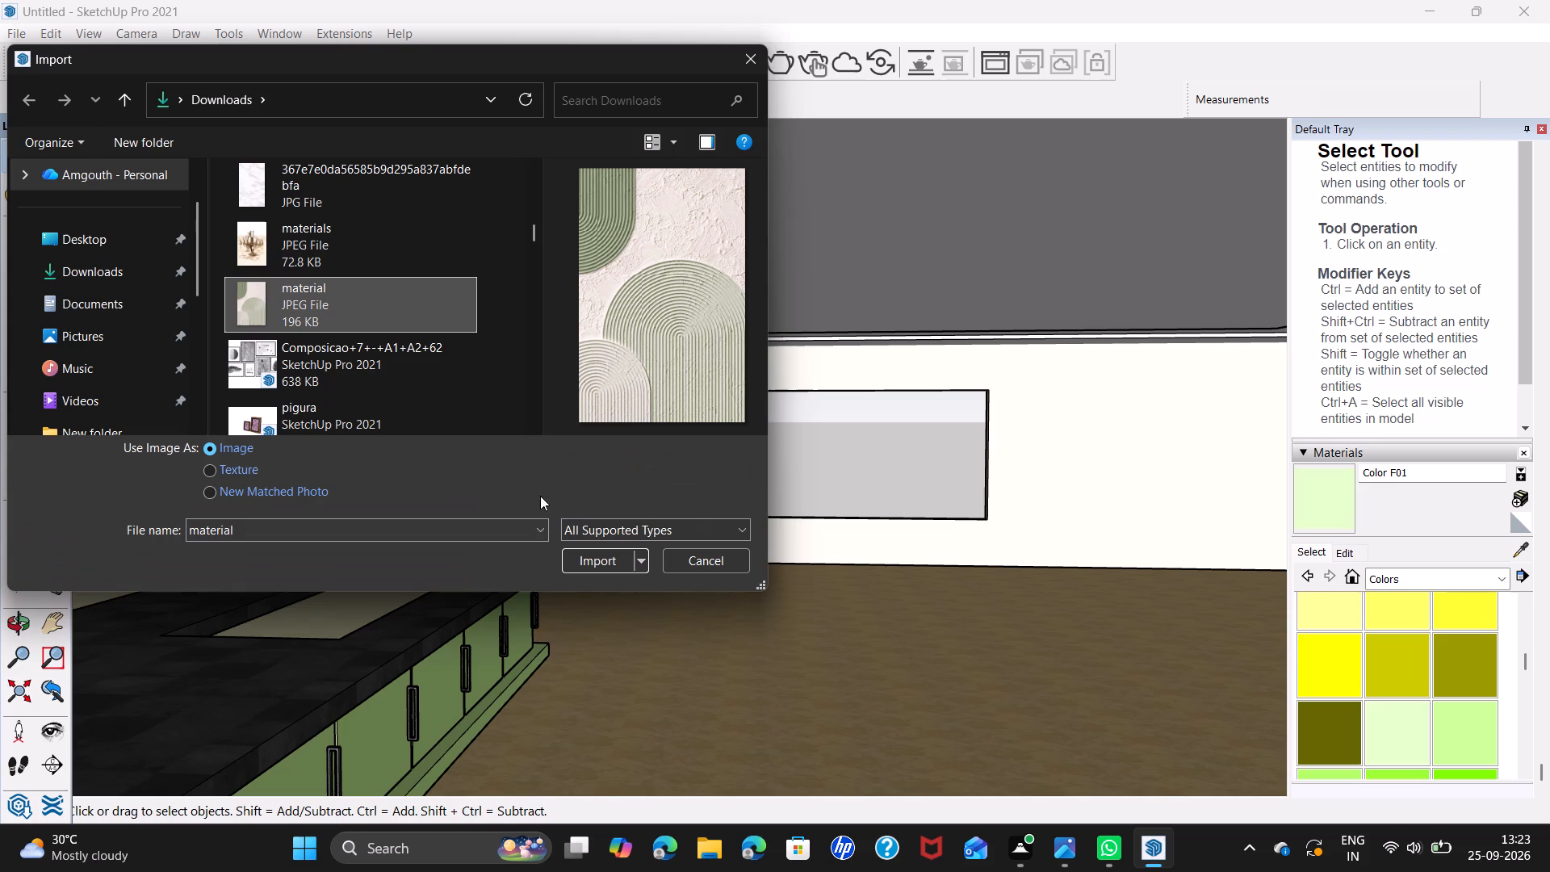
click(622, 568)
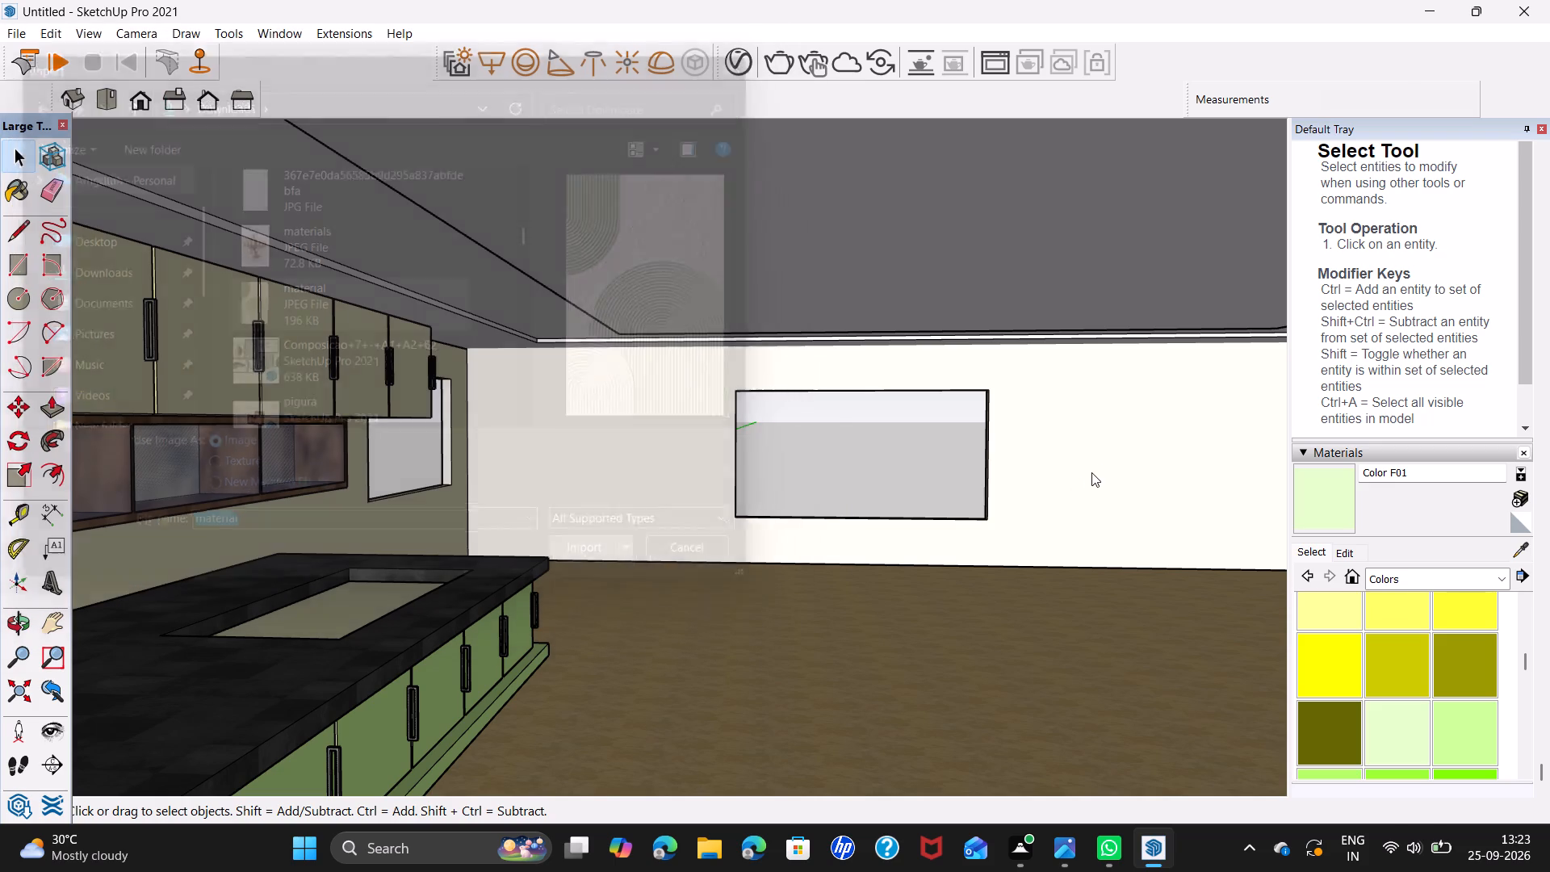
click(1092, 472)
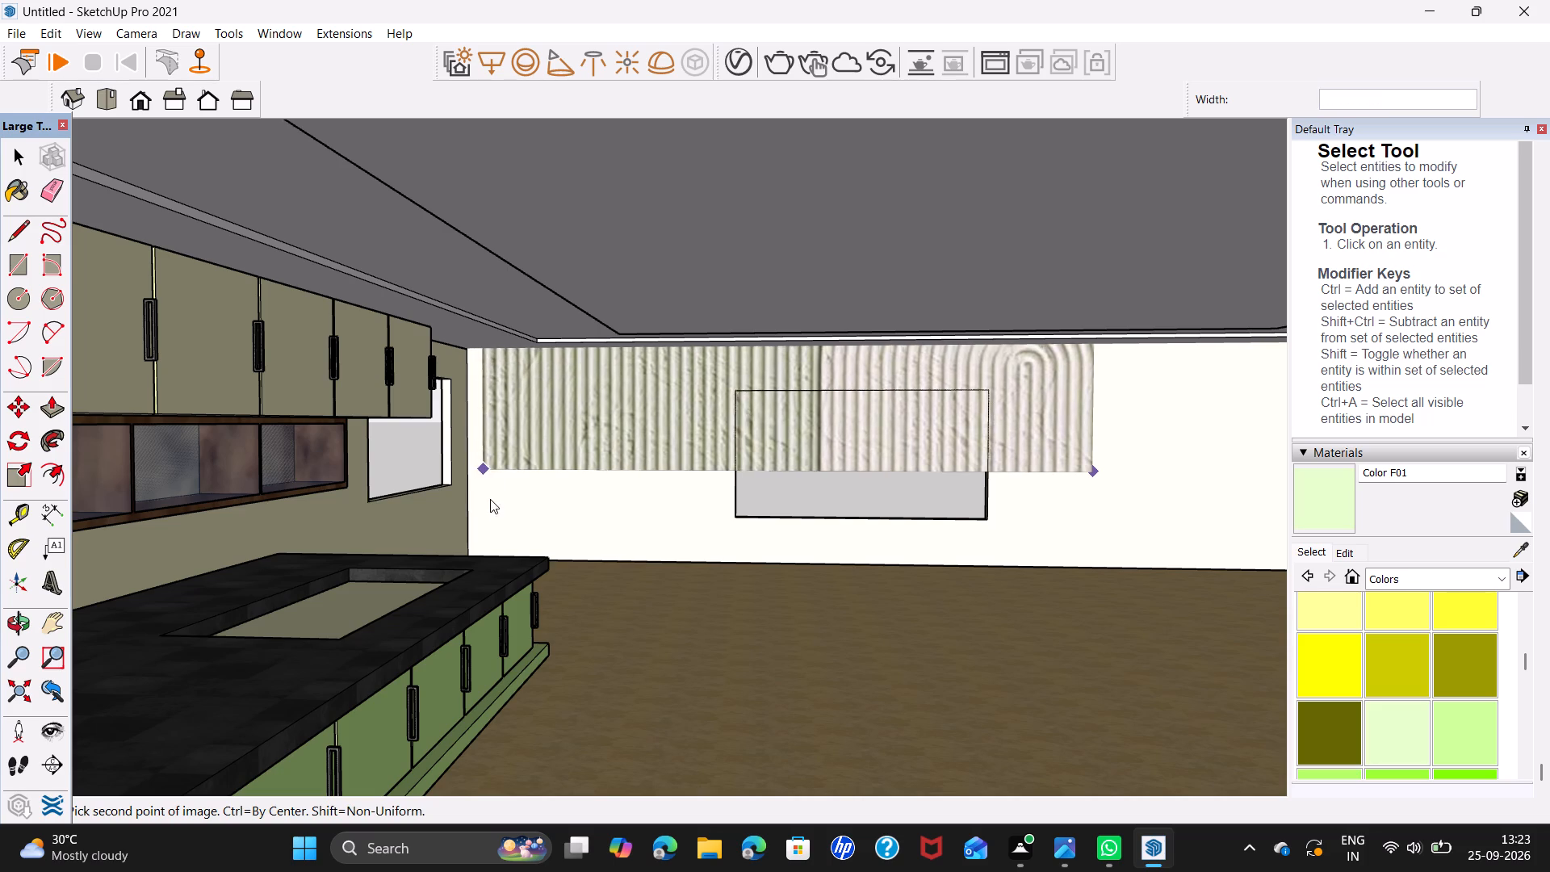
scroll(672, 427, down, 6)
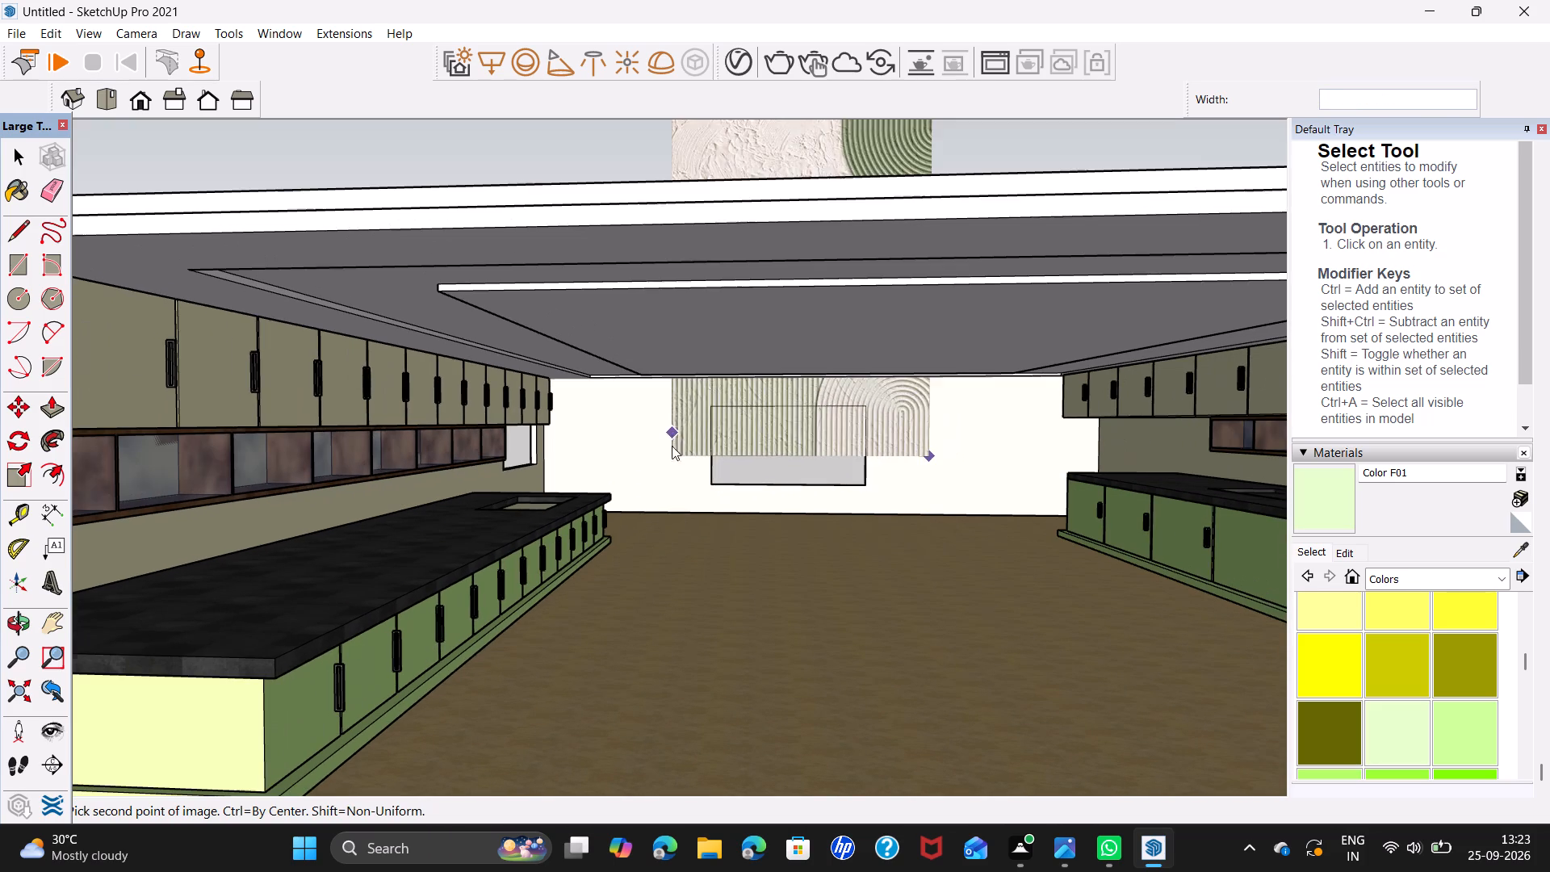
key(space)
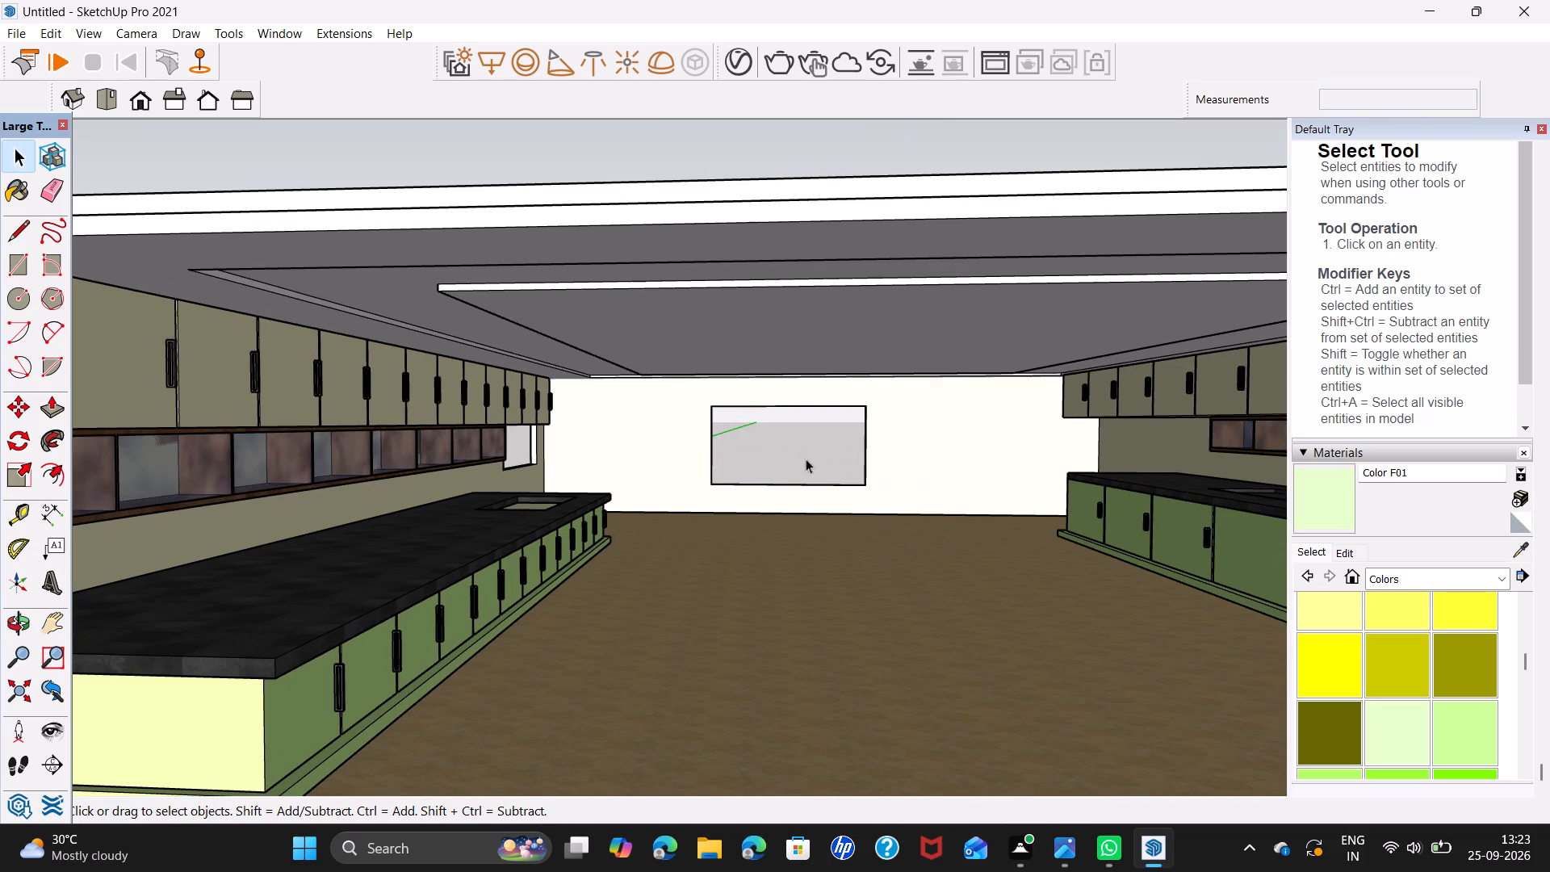
Import the SketchUp model "WINDOW (1)" from Downloads.
click(17, 37)
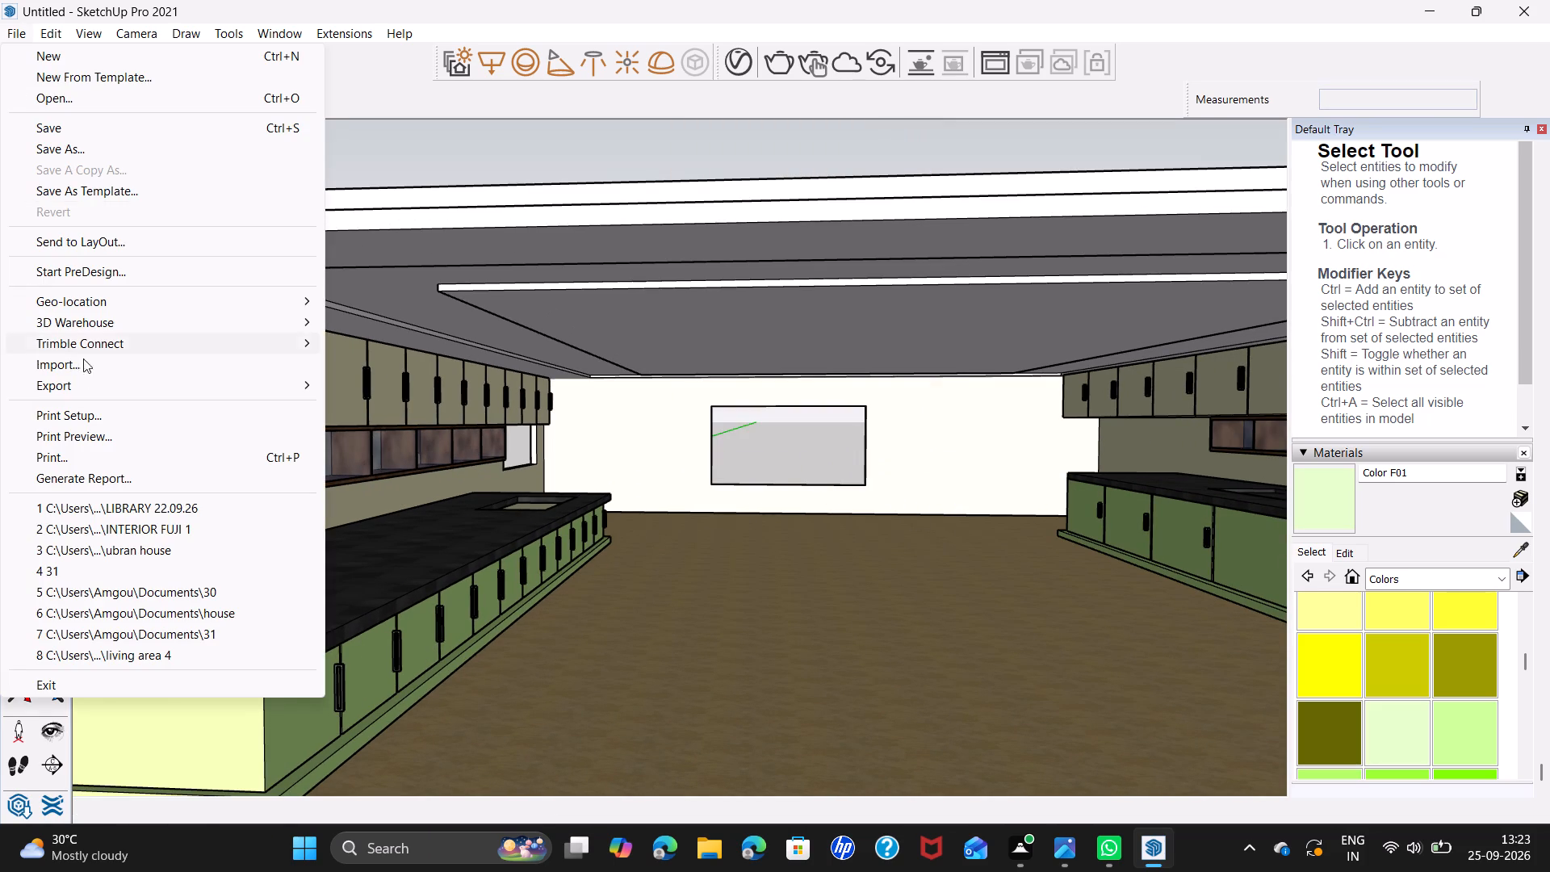
click(102, 369)
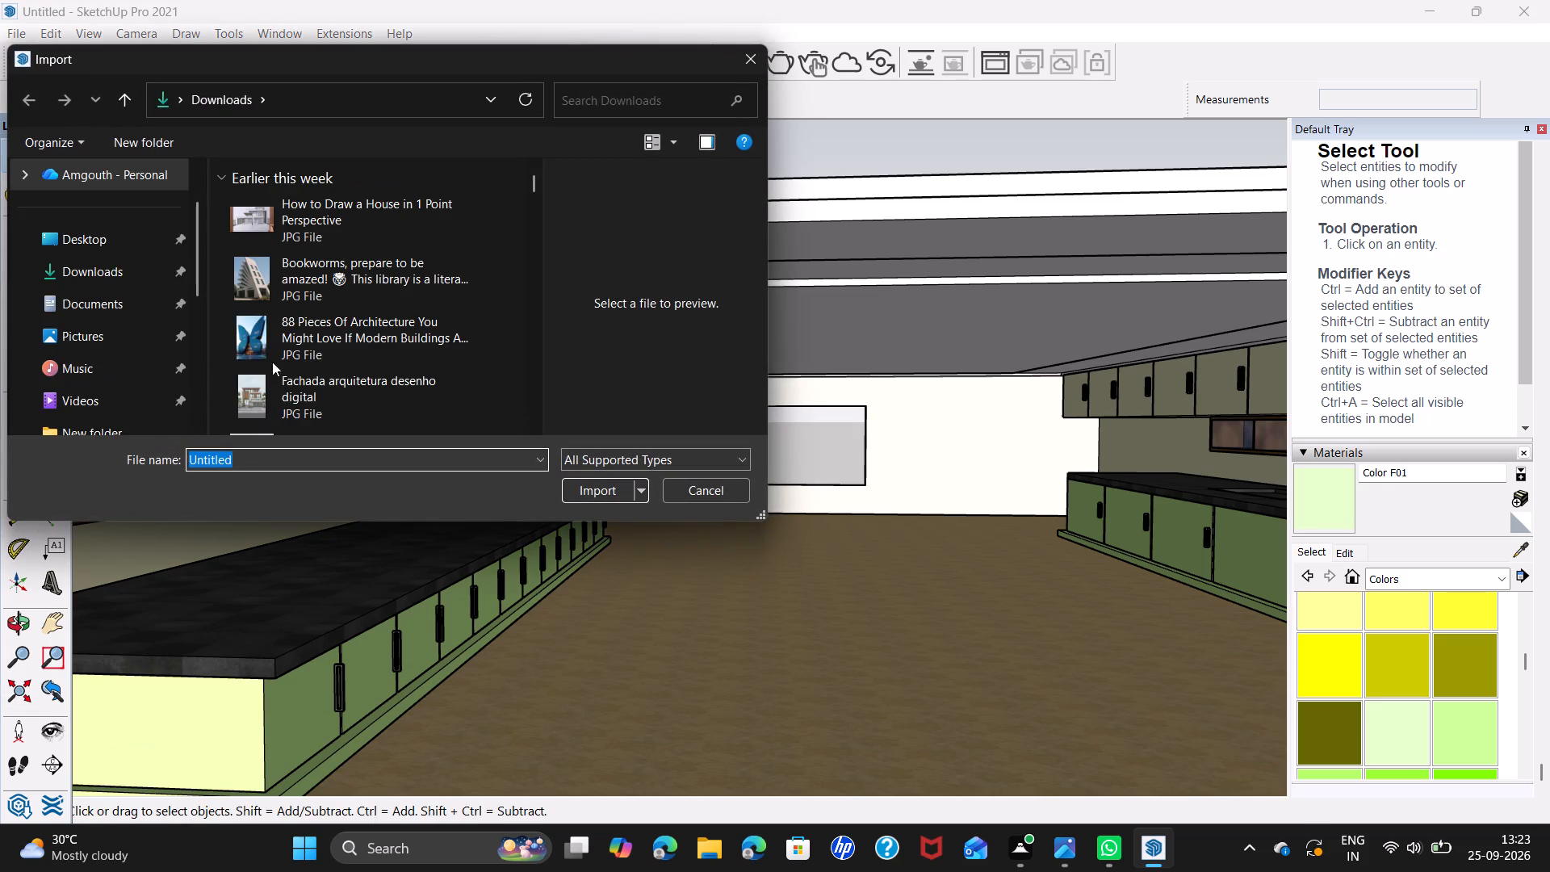
scroll(312, 346, down, 3)
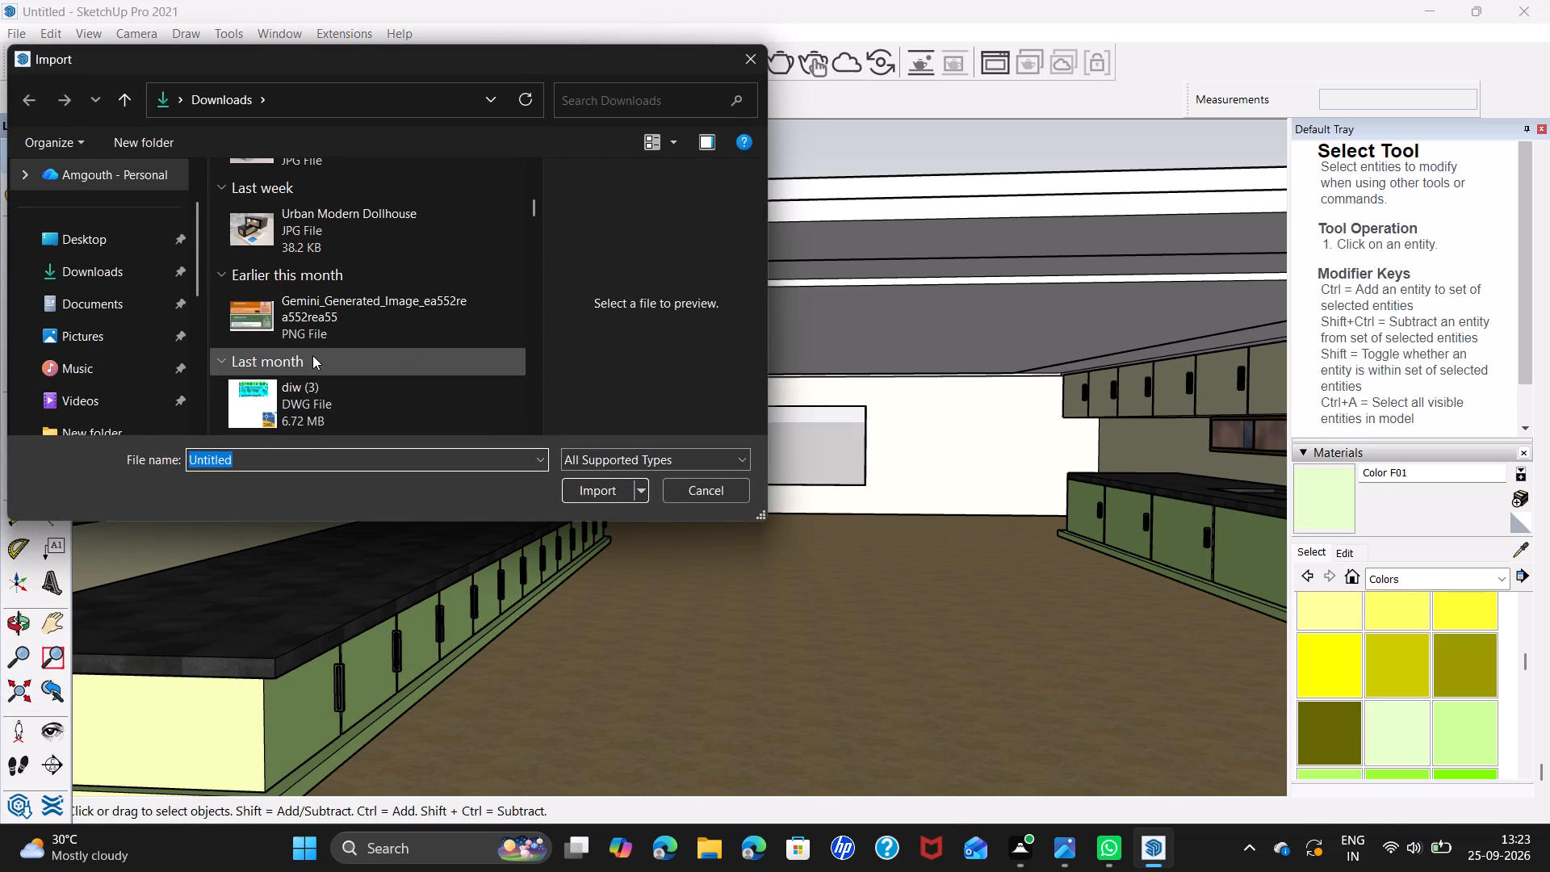
scroll(279, 327, down, 2)
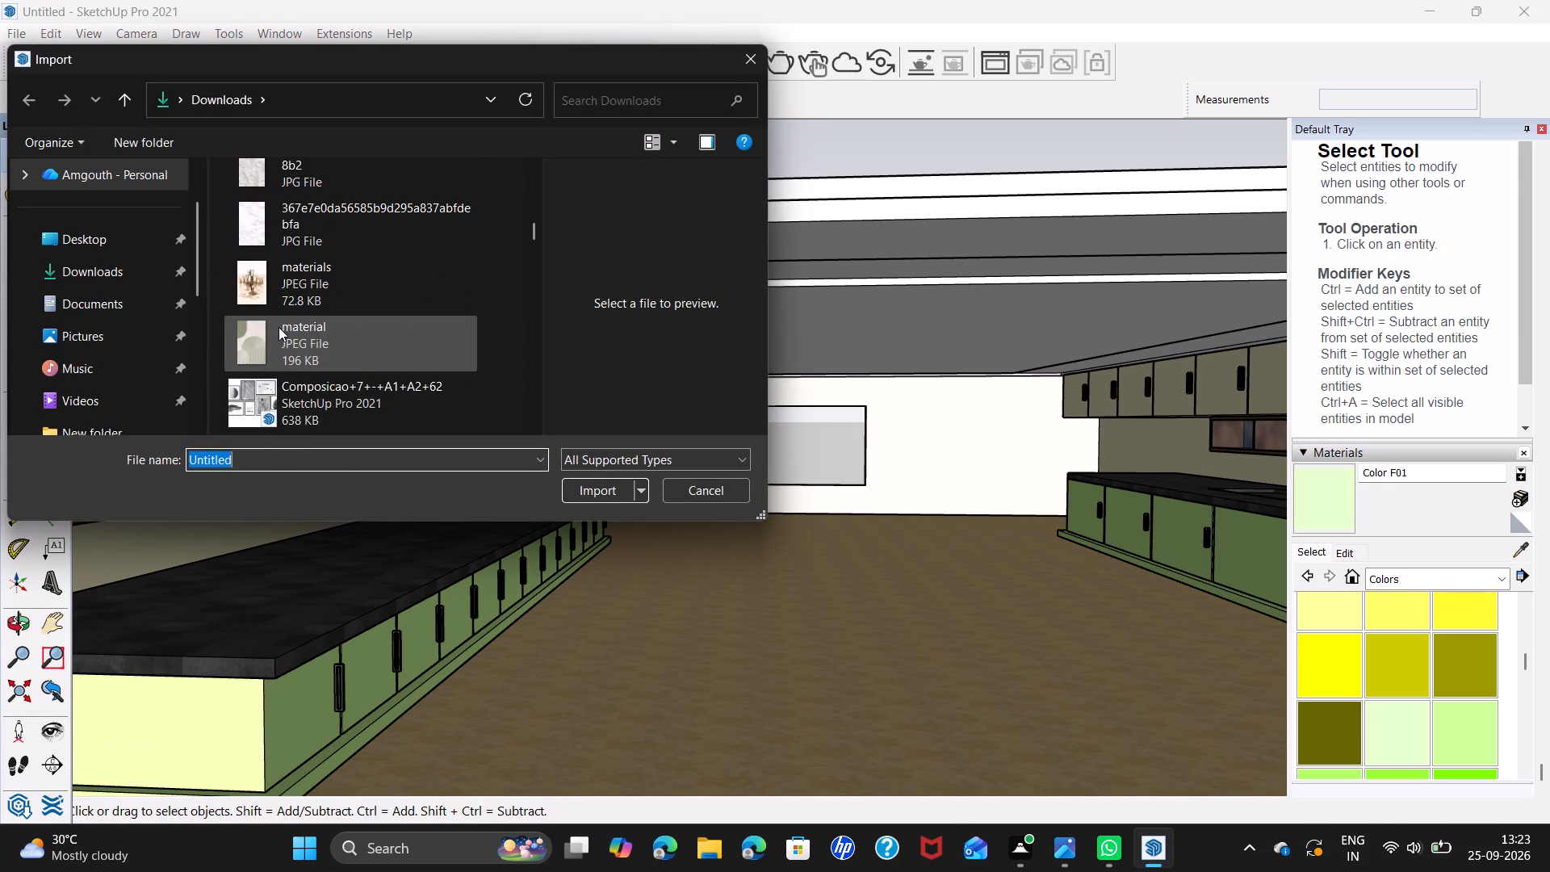
scroll(279, 327, down, 1)
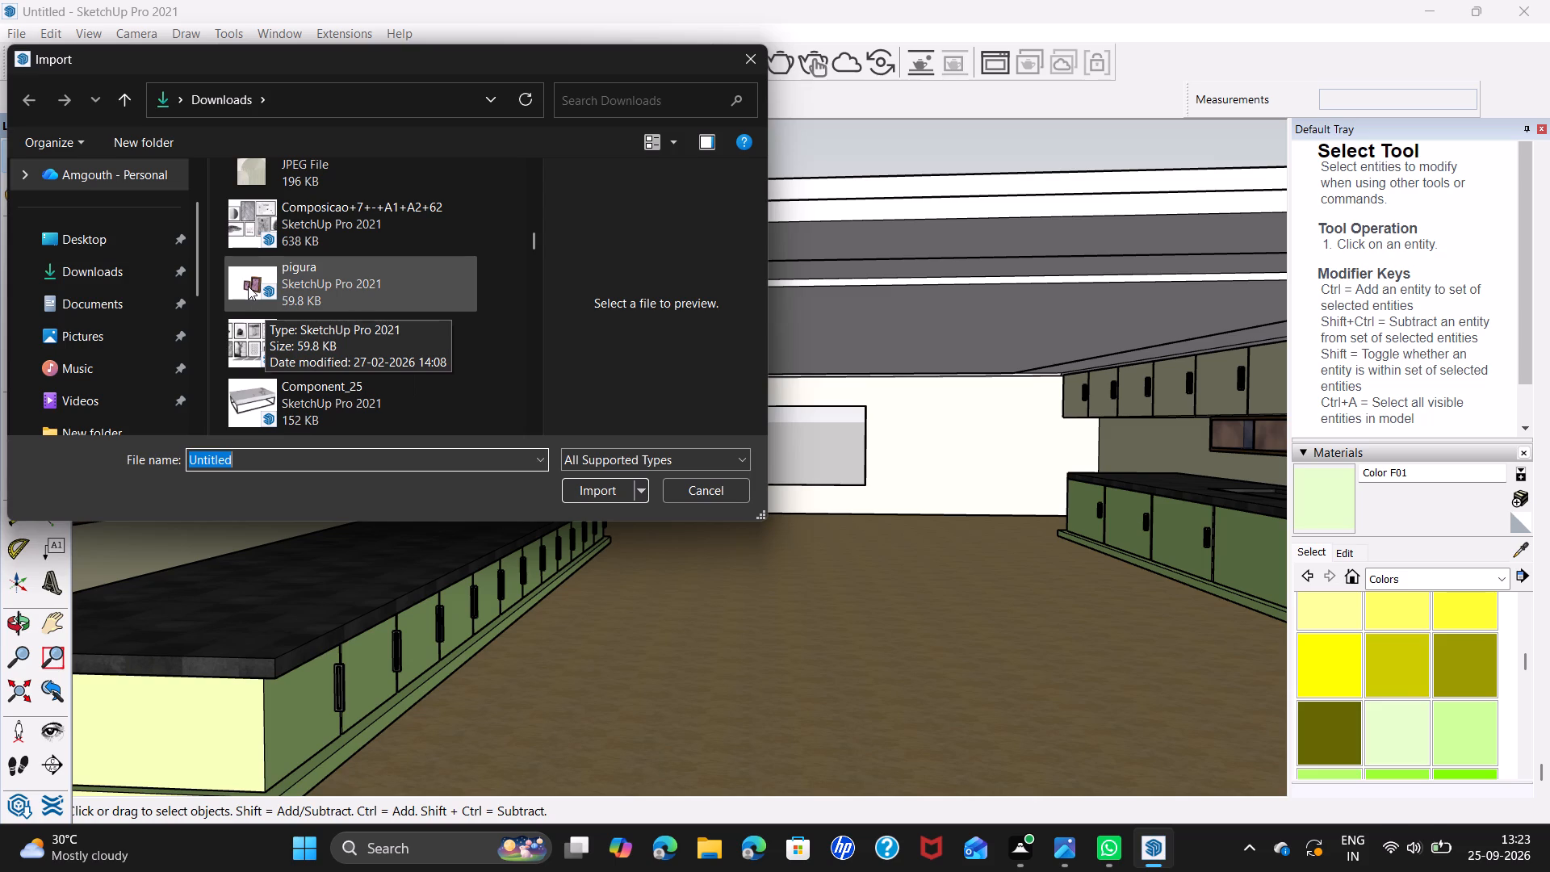
scroll(236, 329, down, 1)
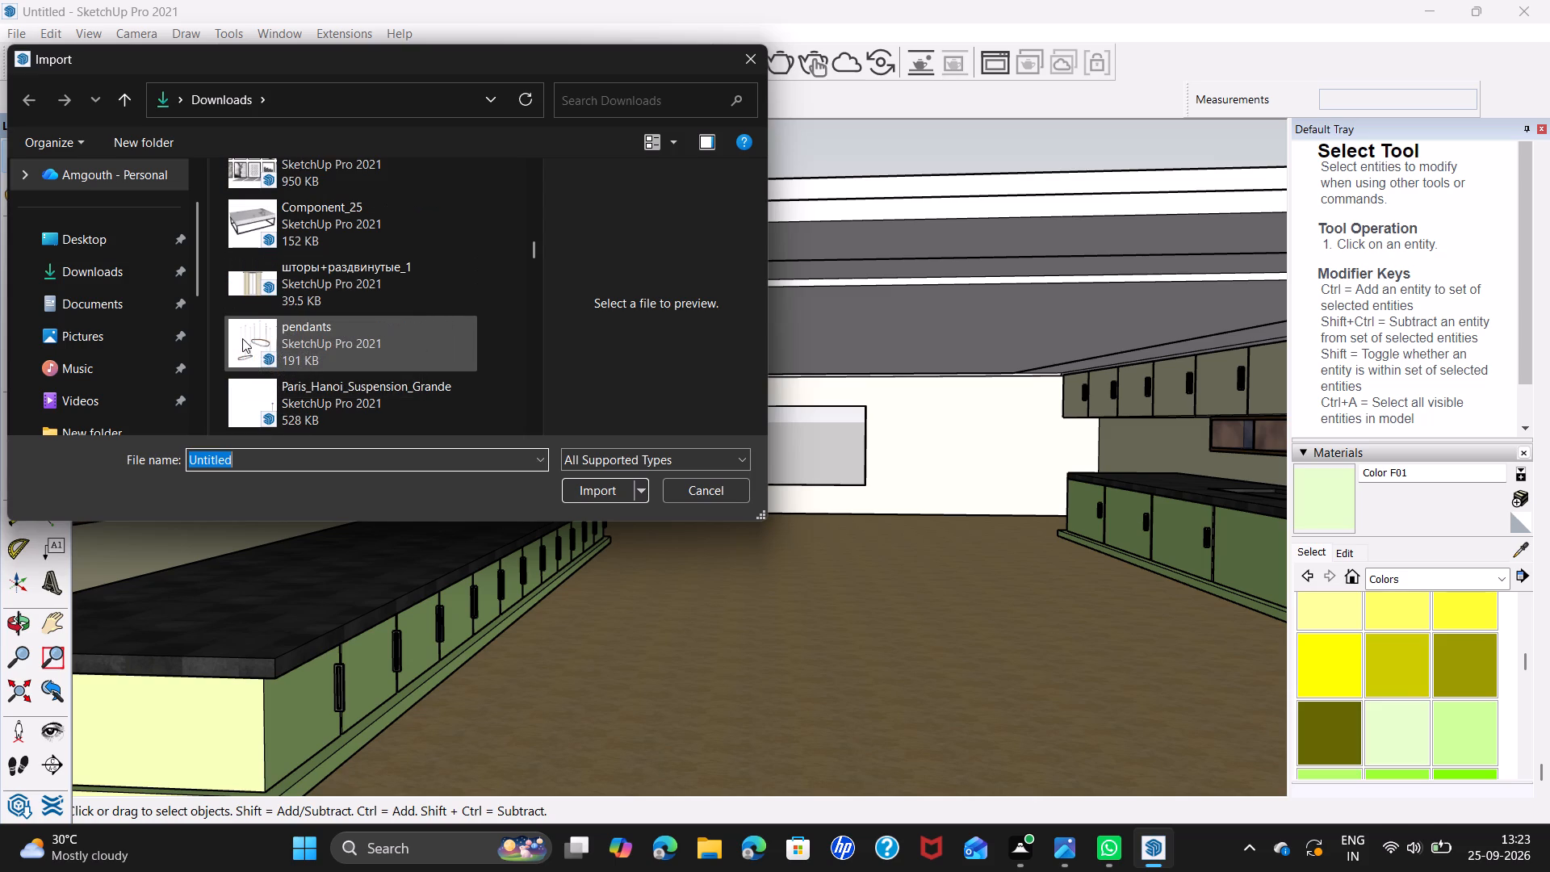
scroll(242, 338, down, 1)
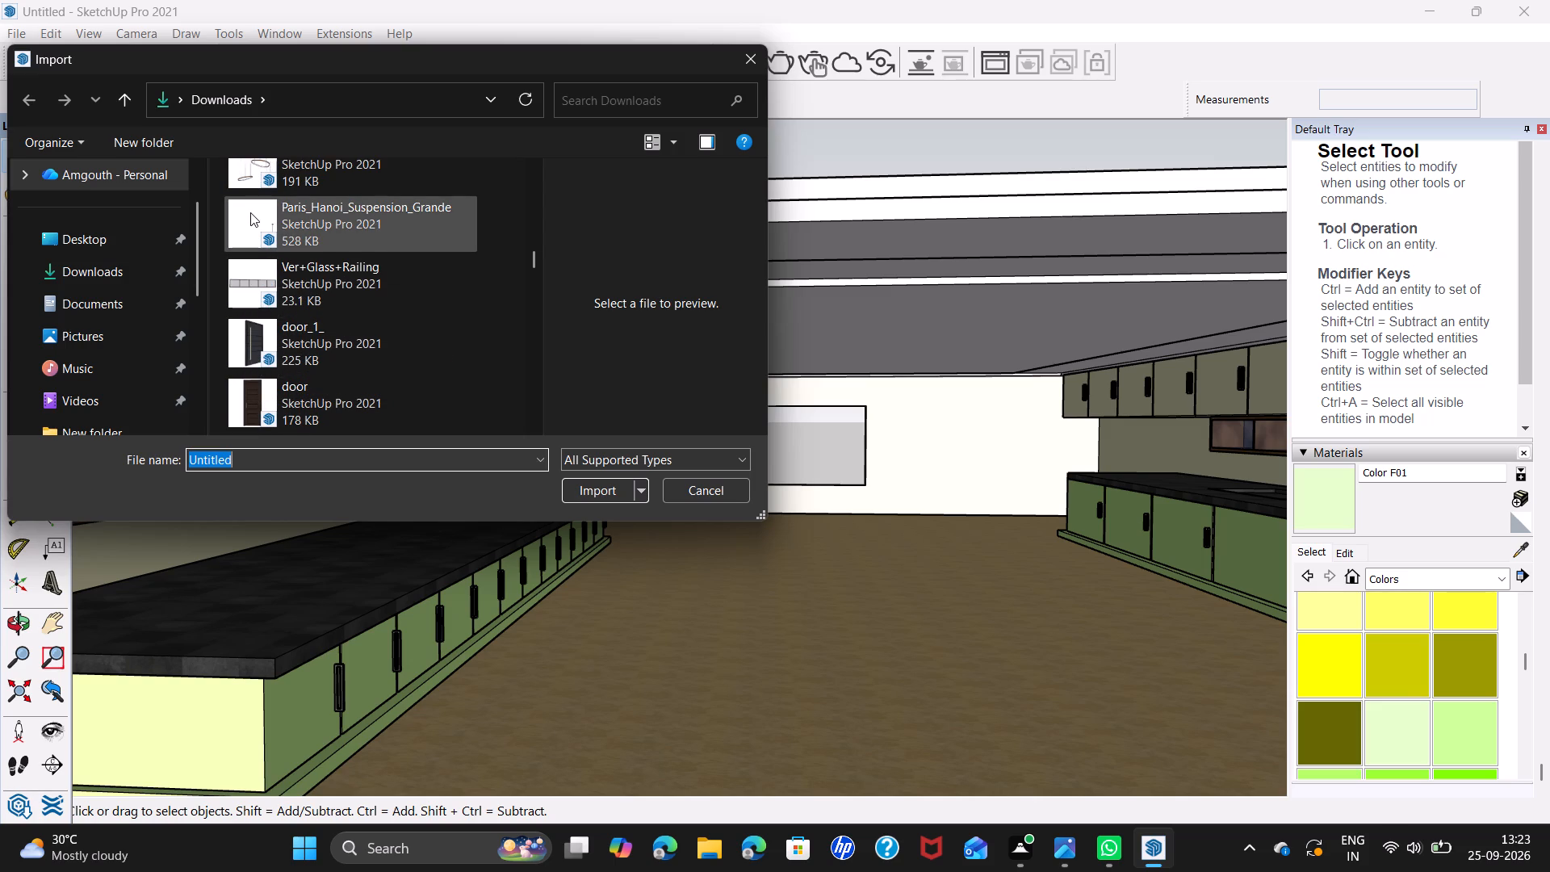
scroll(249, 278, down, 1)
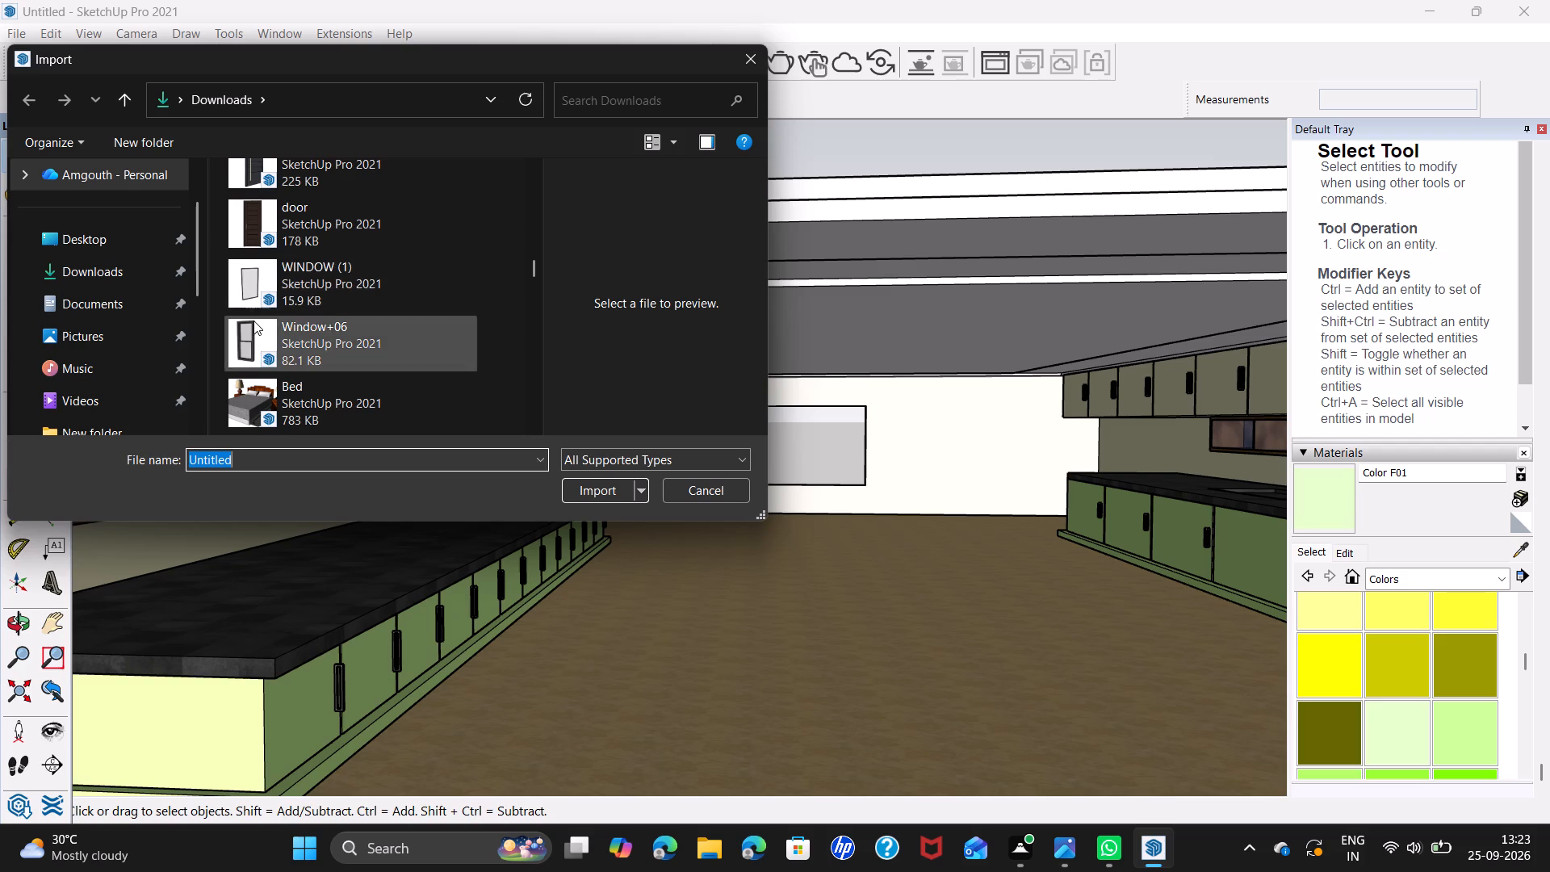
click(253, 286)
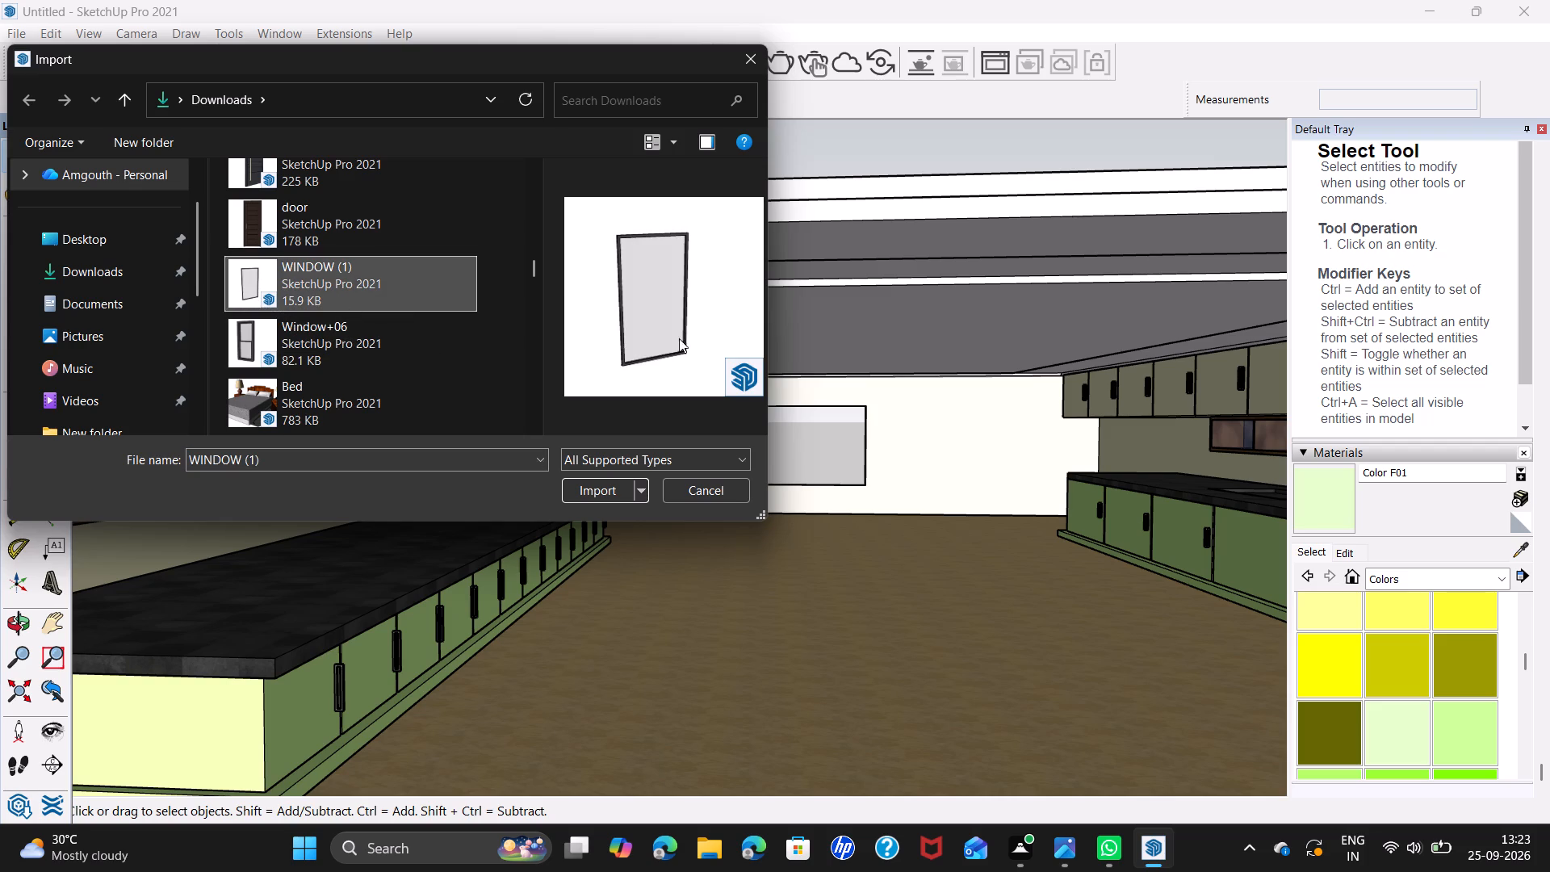
click(609, 493)
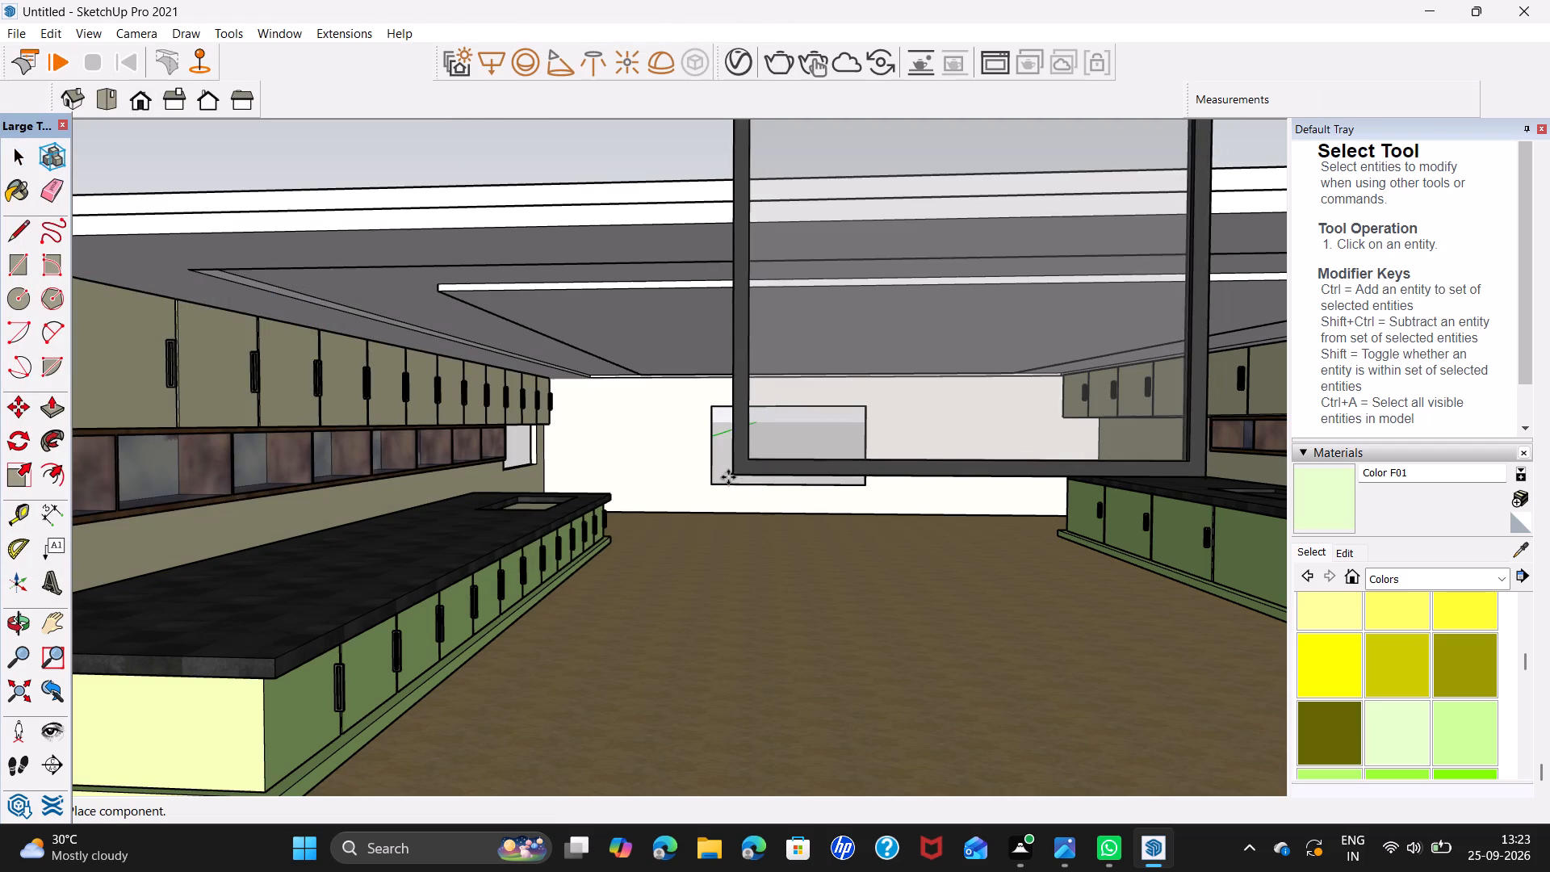
Place the imported window in the end-wall opening, aligning its lower corner with the opening's lower corner.
scroll(710, 498, up, 15)
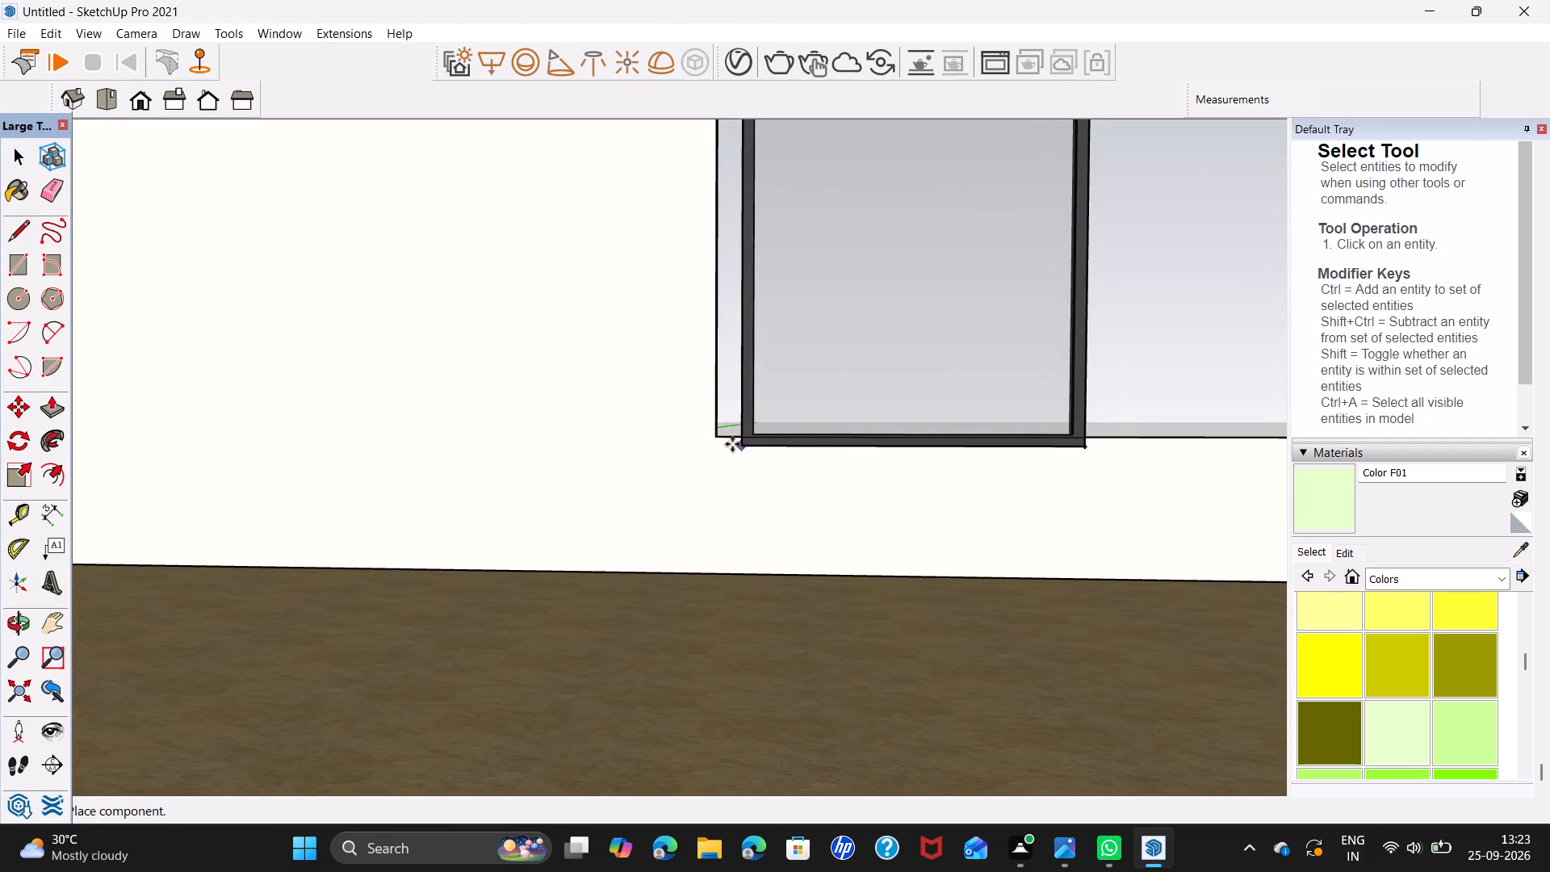
scroll(729, 444, up, 6)
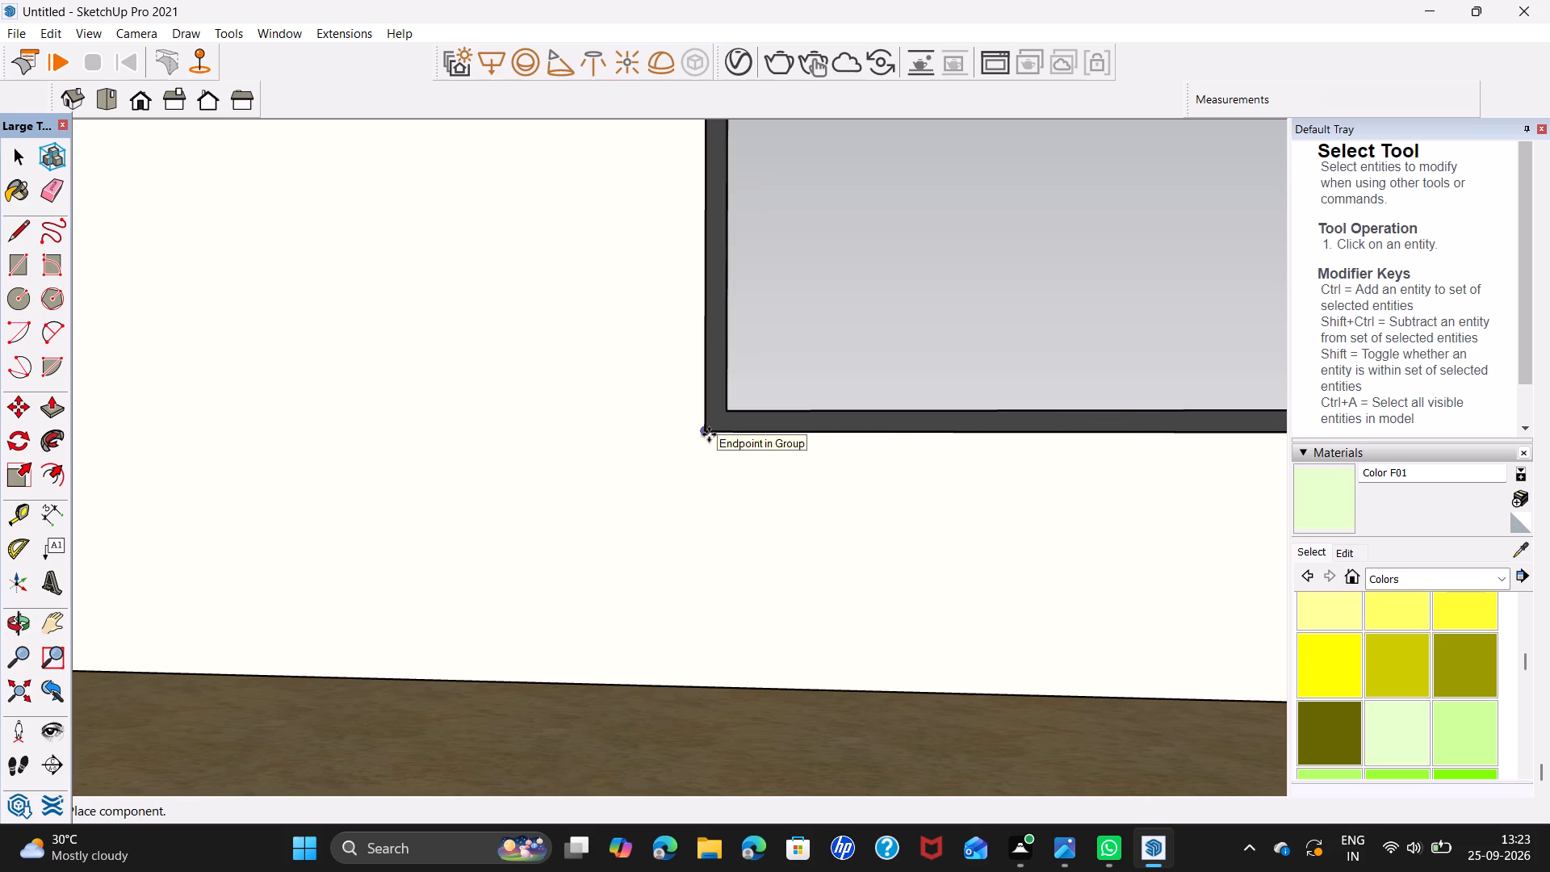
scroll(707, 434, up, 16)
middle_drag(700, 433, 1172, 420)
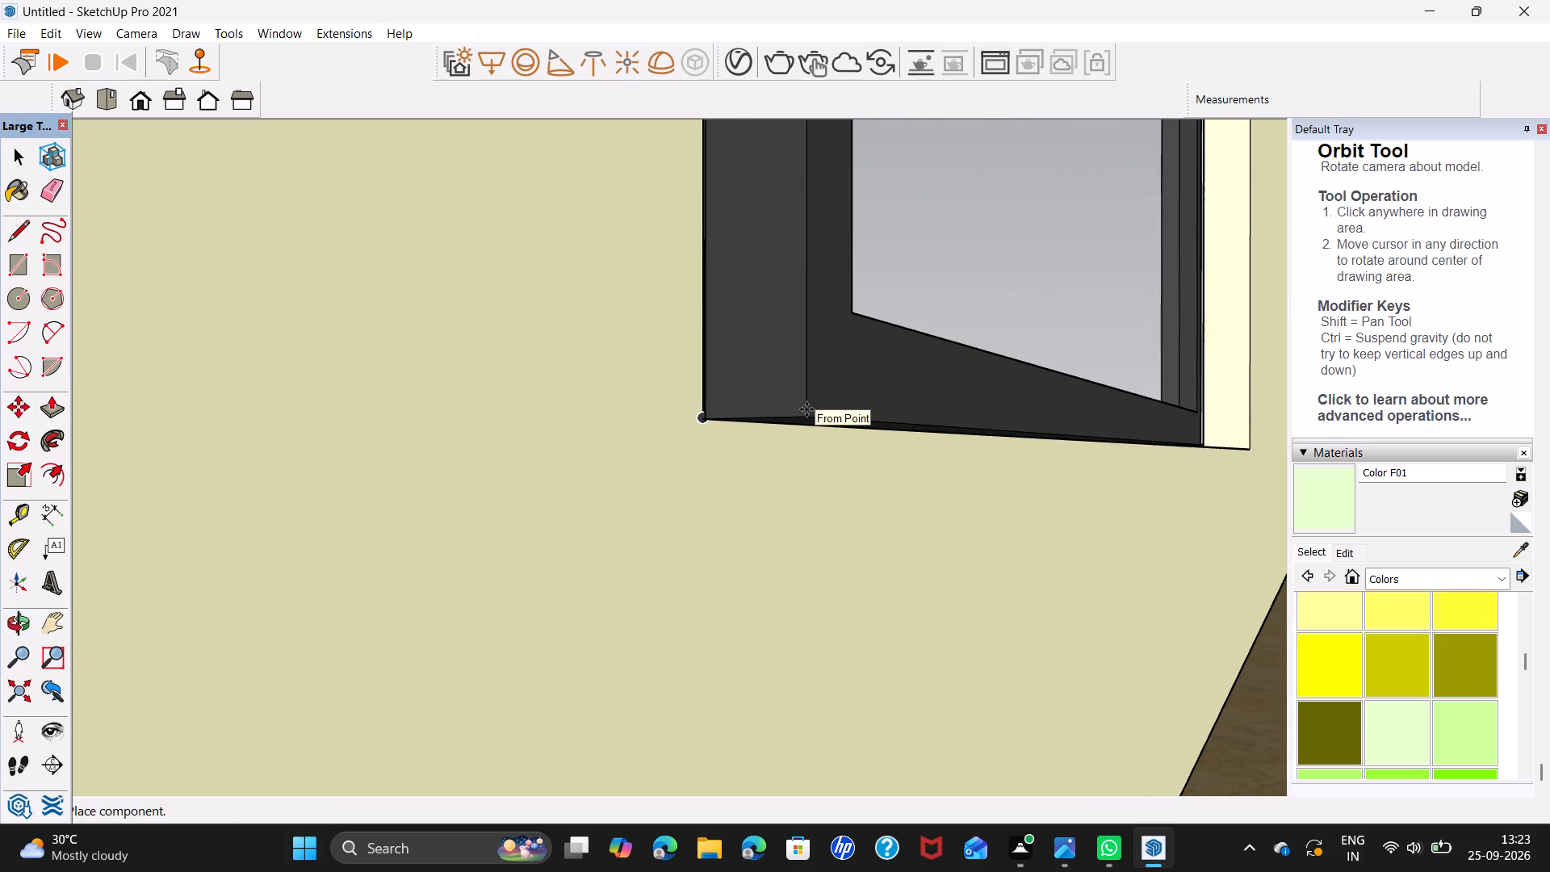
click(807, 434)
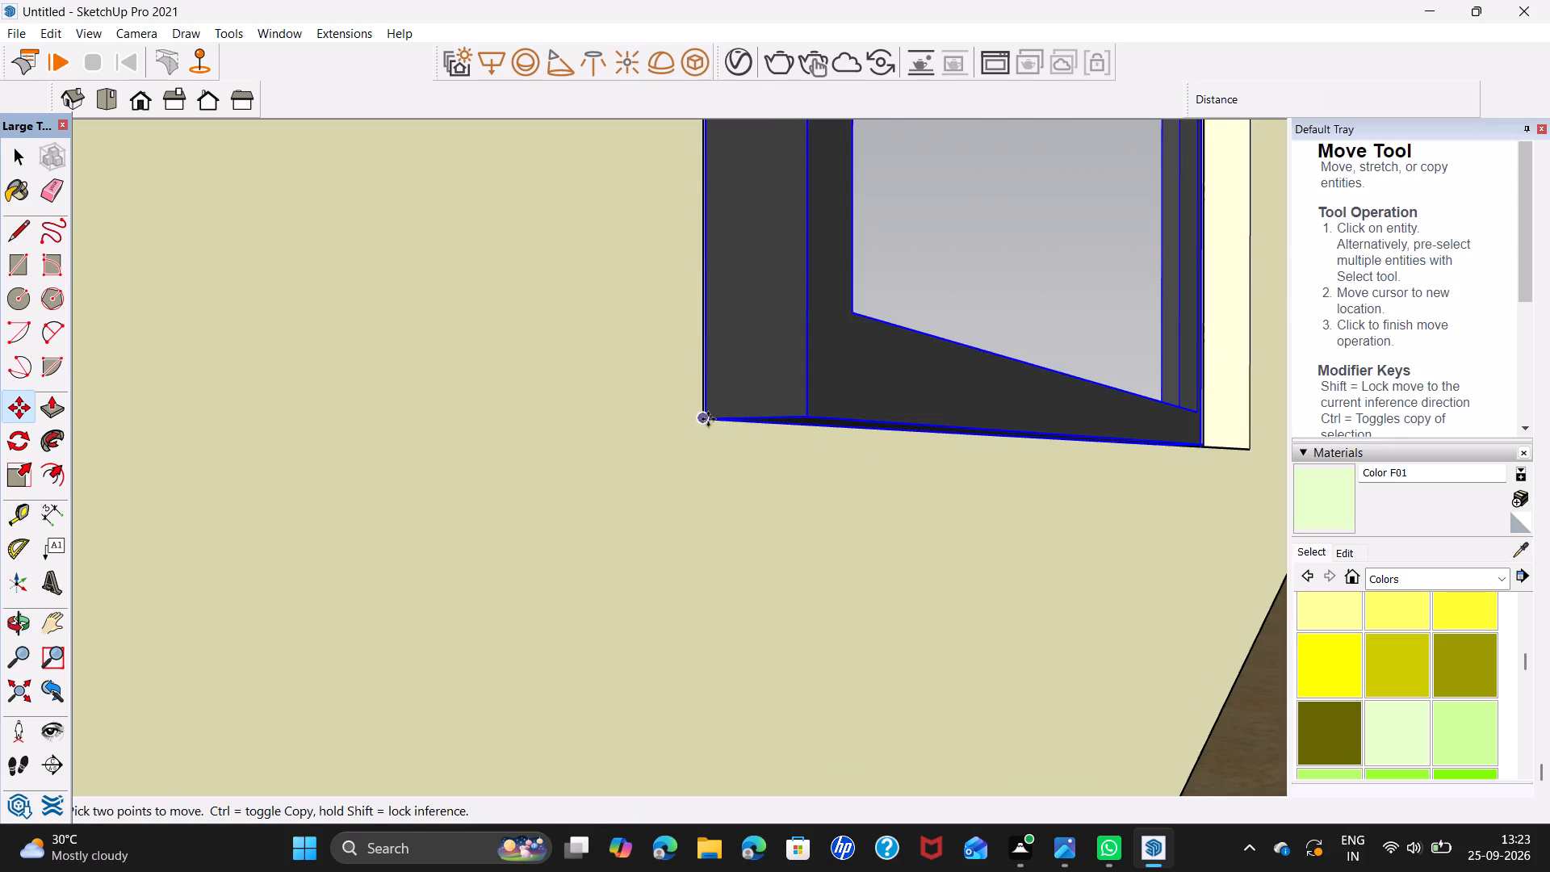
click(708, 421)
scroll(952, 416, down, 4)
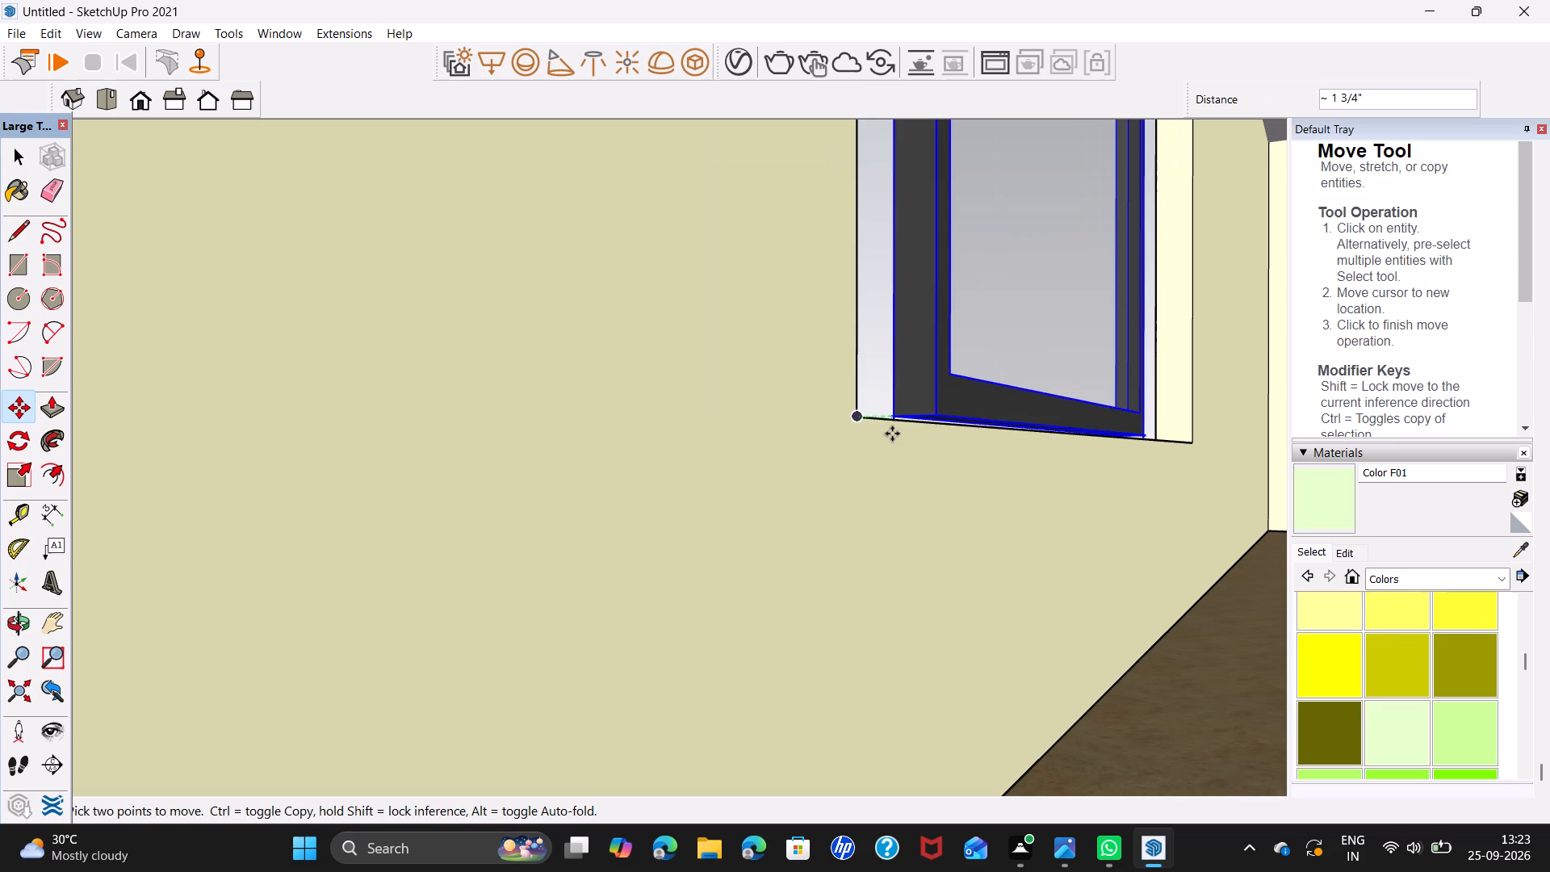
click(857, 418)
Scale the window's width by about 2.24 so it spans the end-wall opening.
middle_drag(1066, 445, 886, 483)
scroll(915, 434, down, 11)
middle_drag(1048, 400, 811, 453)
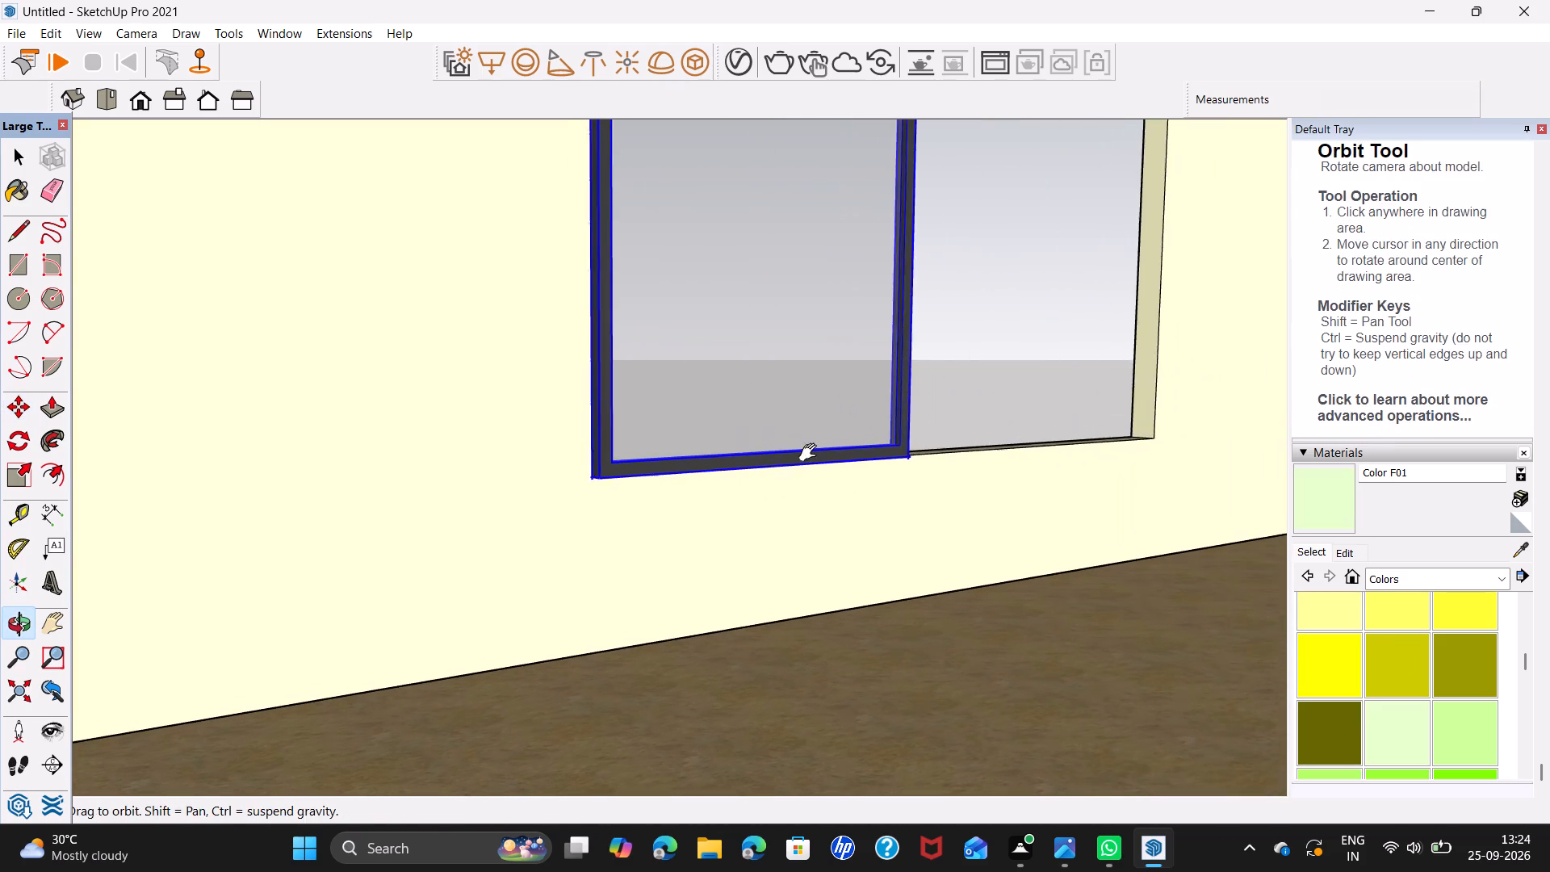
middle_drag(811, 453, 761, 473)
middle_drag(824, 371, 668, 648)
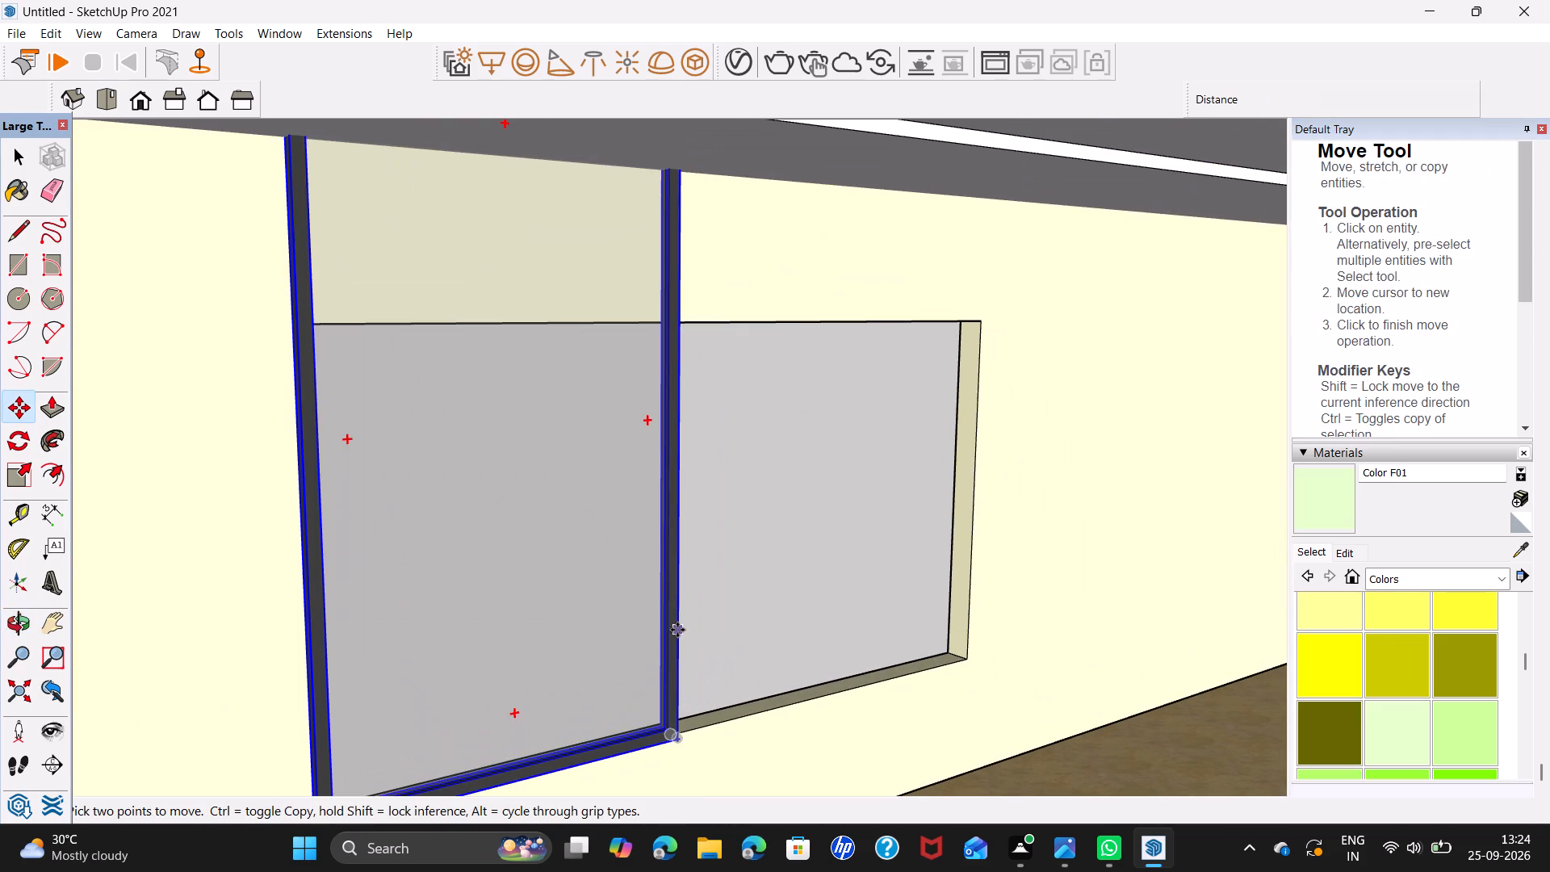
key(s)
middle_drag(754, 530, 474, 552)
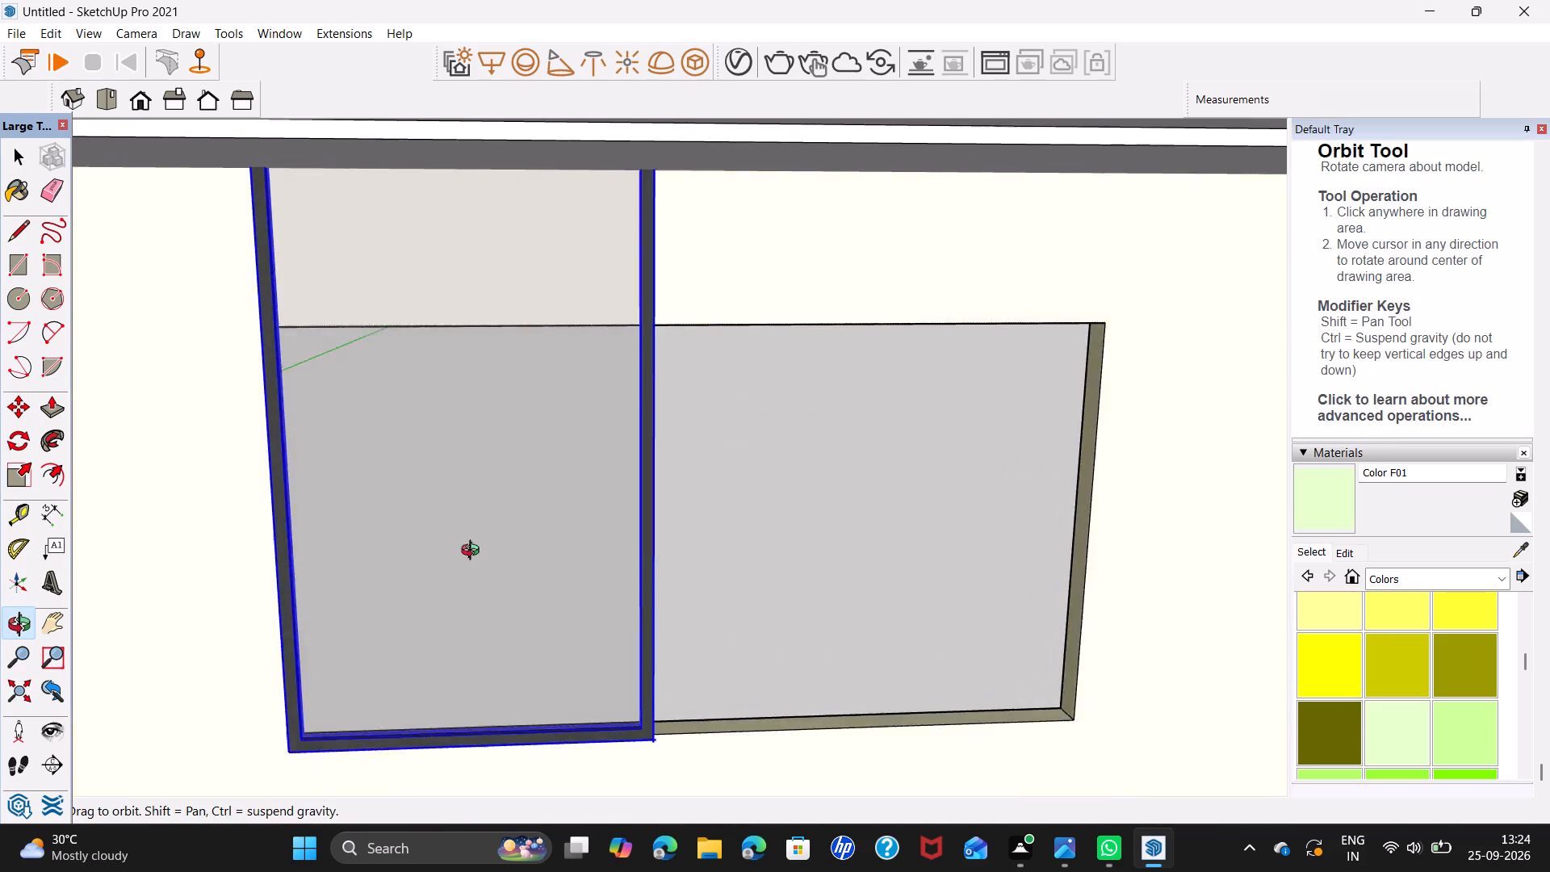
middle_drag(474, 552, 277, 545)
scroll(597, 455, up, 7)
middle_drag(727, 459, 522, 480)
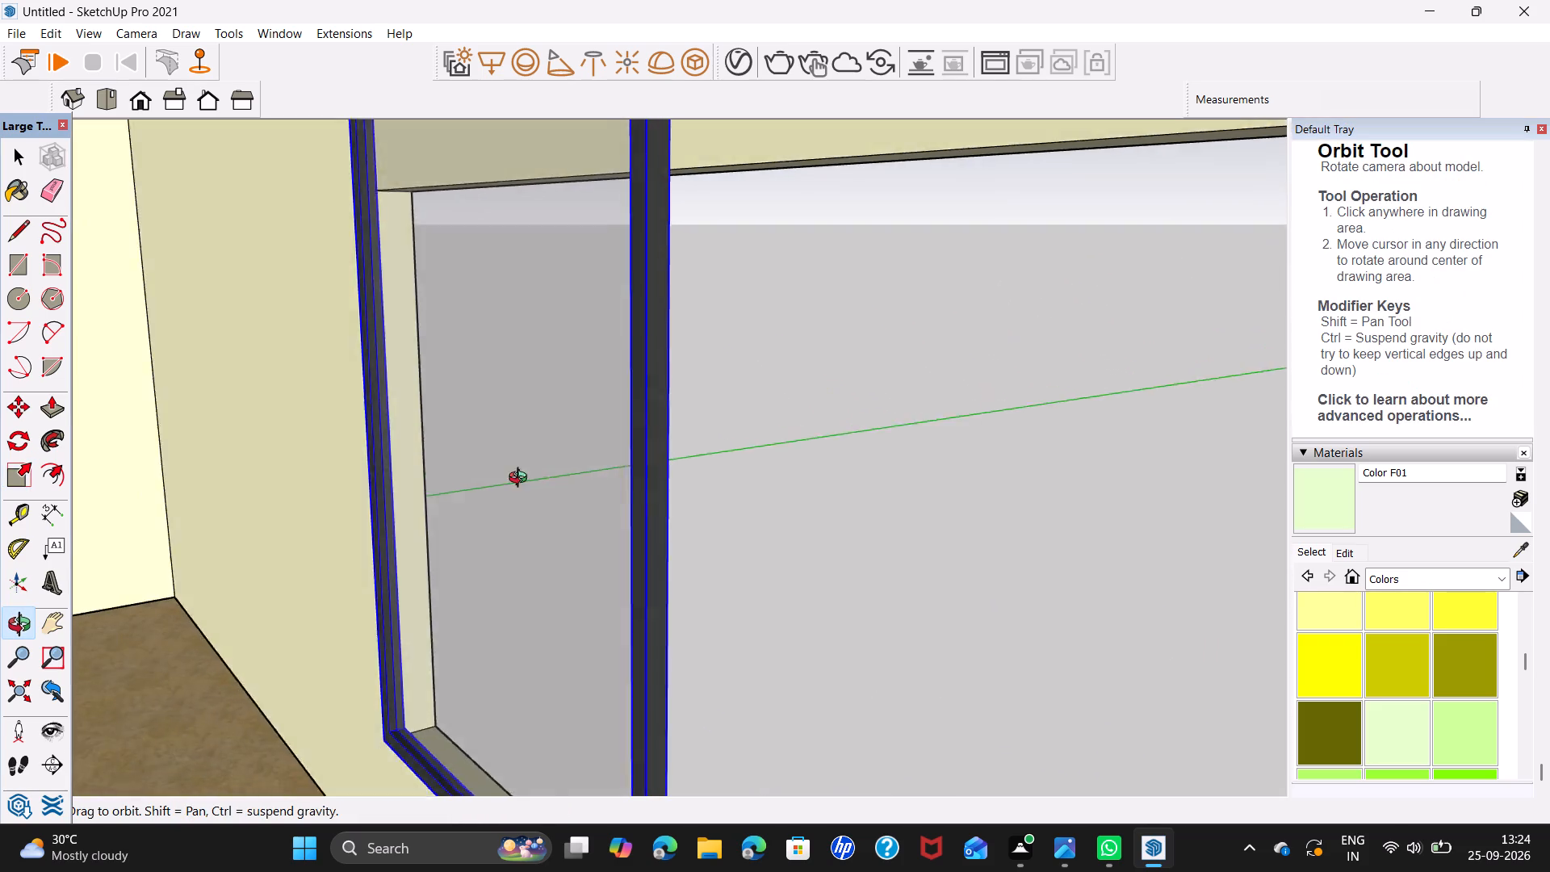
middle_drag(522, 480, 414, 483)
scroll(663, 379, up, 4)
click(660, 389)
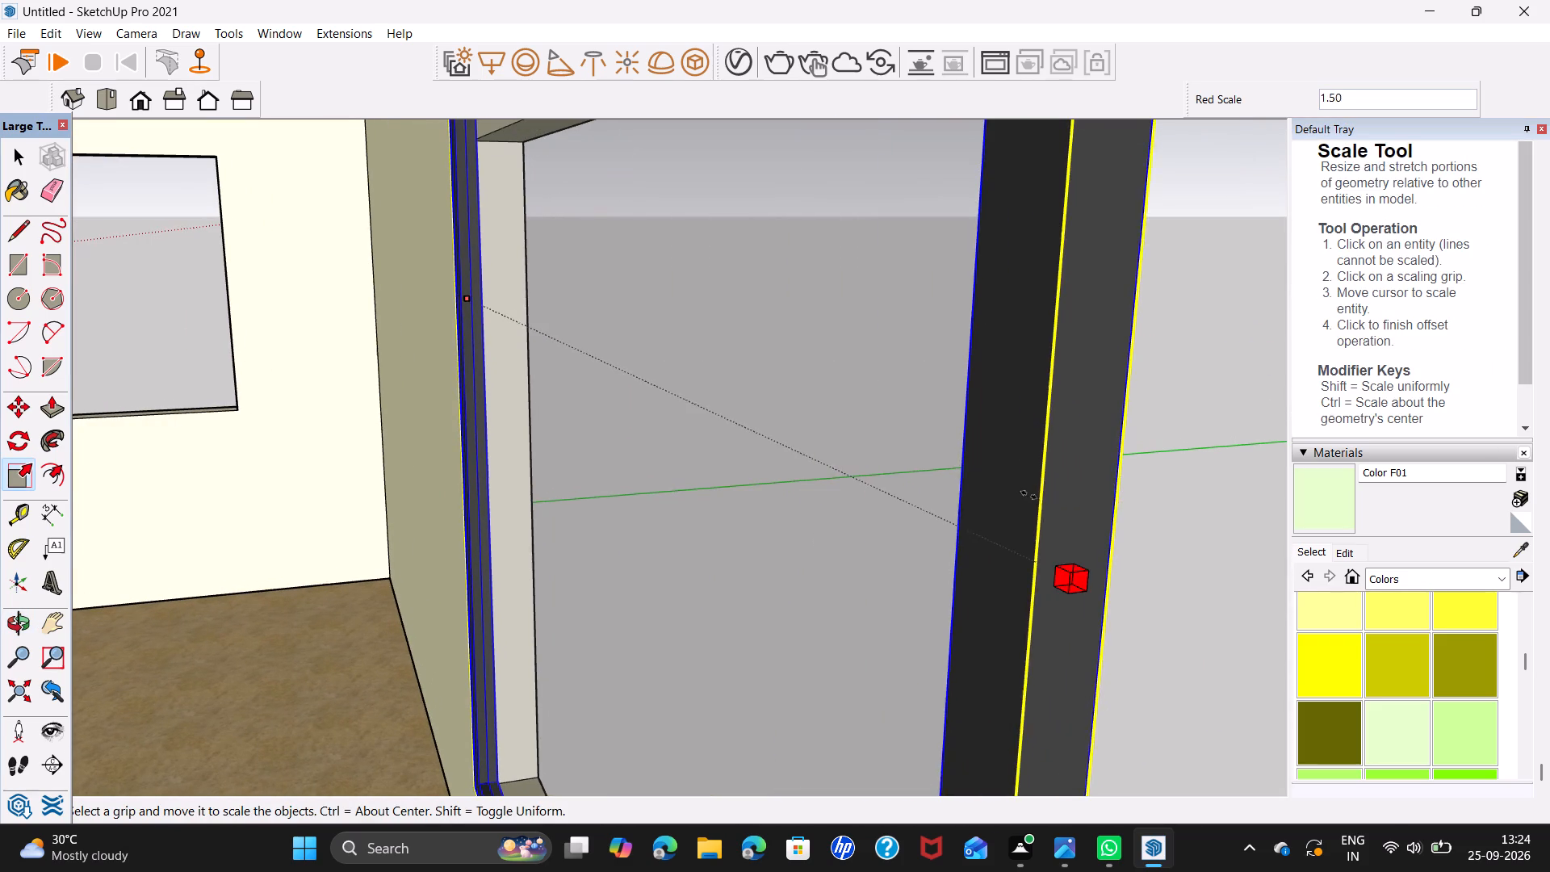
scroll(1032, 497, down, 13)
middle_drag(1100, 528, 723, 381)
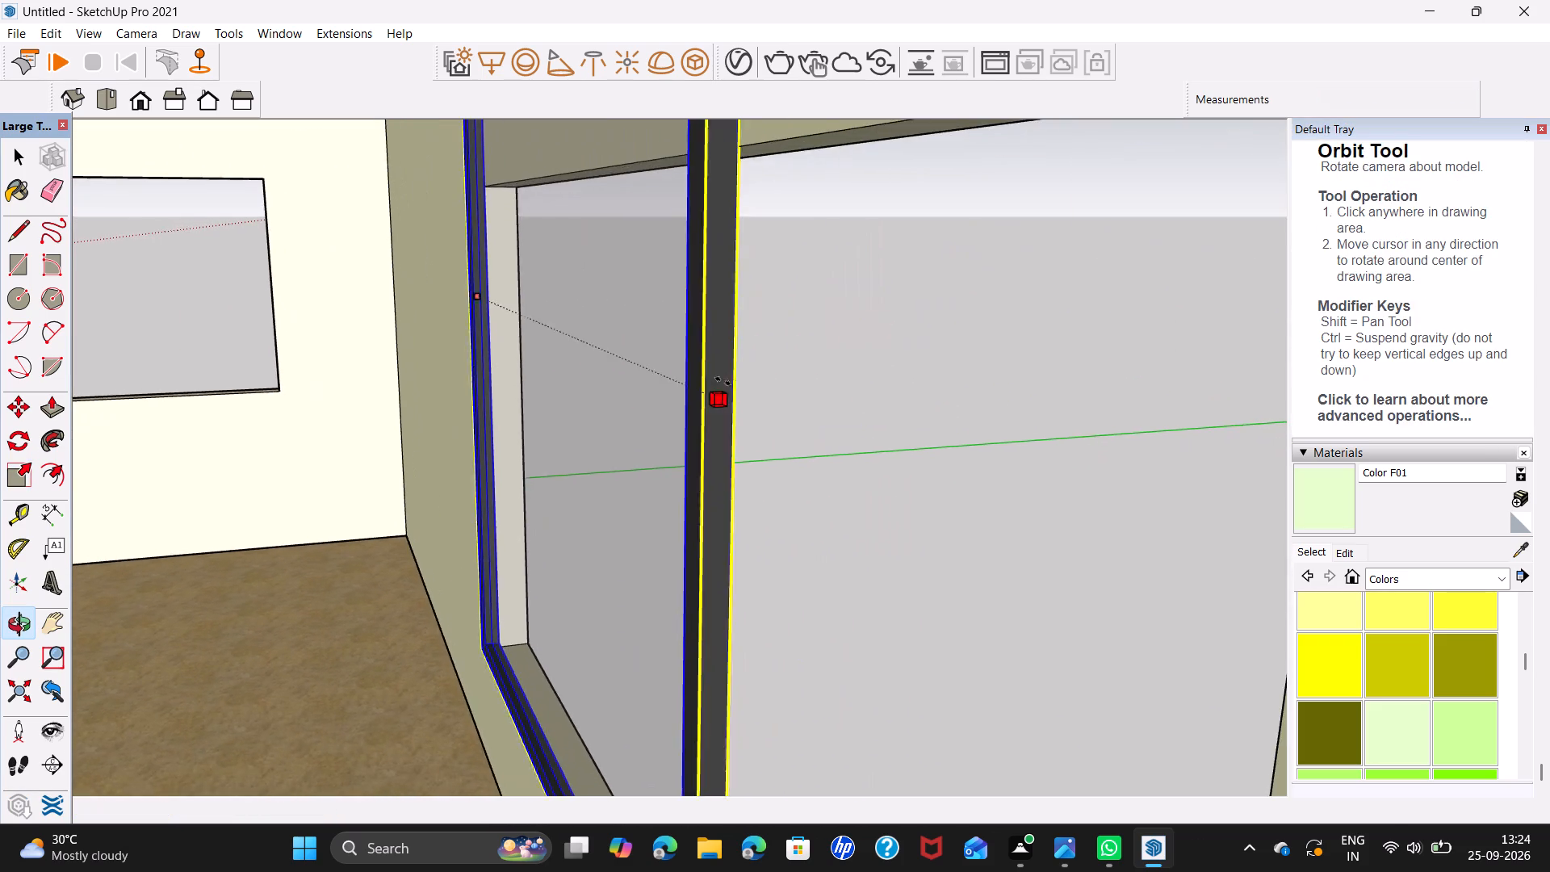
scroll(806, 416, down, 8)
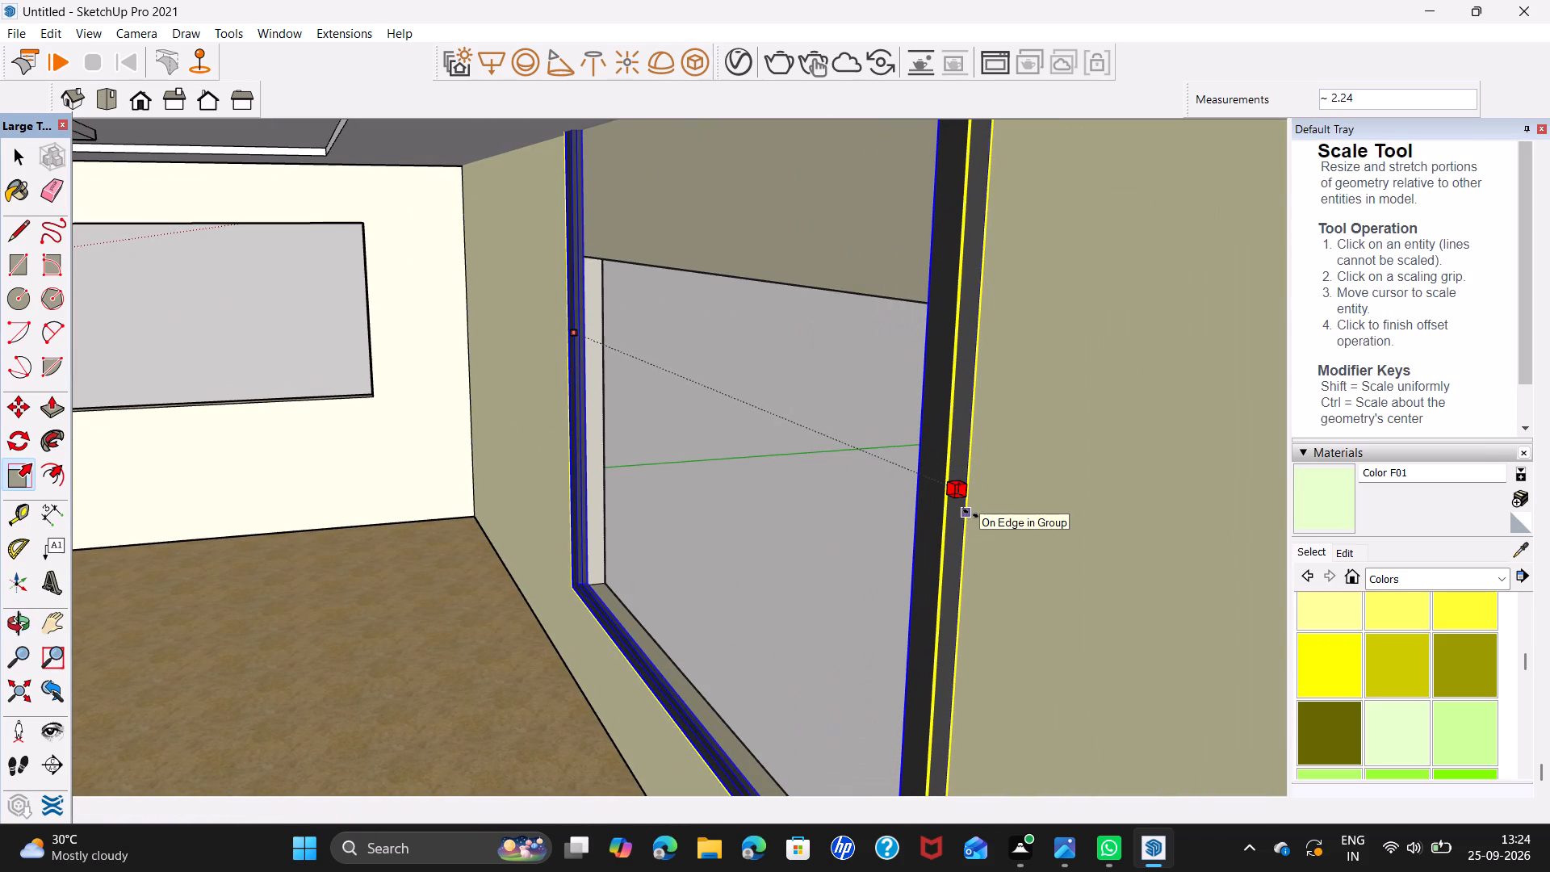
click(971, 514)
Scale the window's height by about 0.64 to match the top of the end-wall opening.
scroll(865, 344, down, 7)
middle_drag(844, 292, 844, 308)
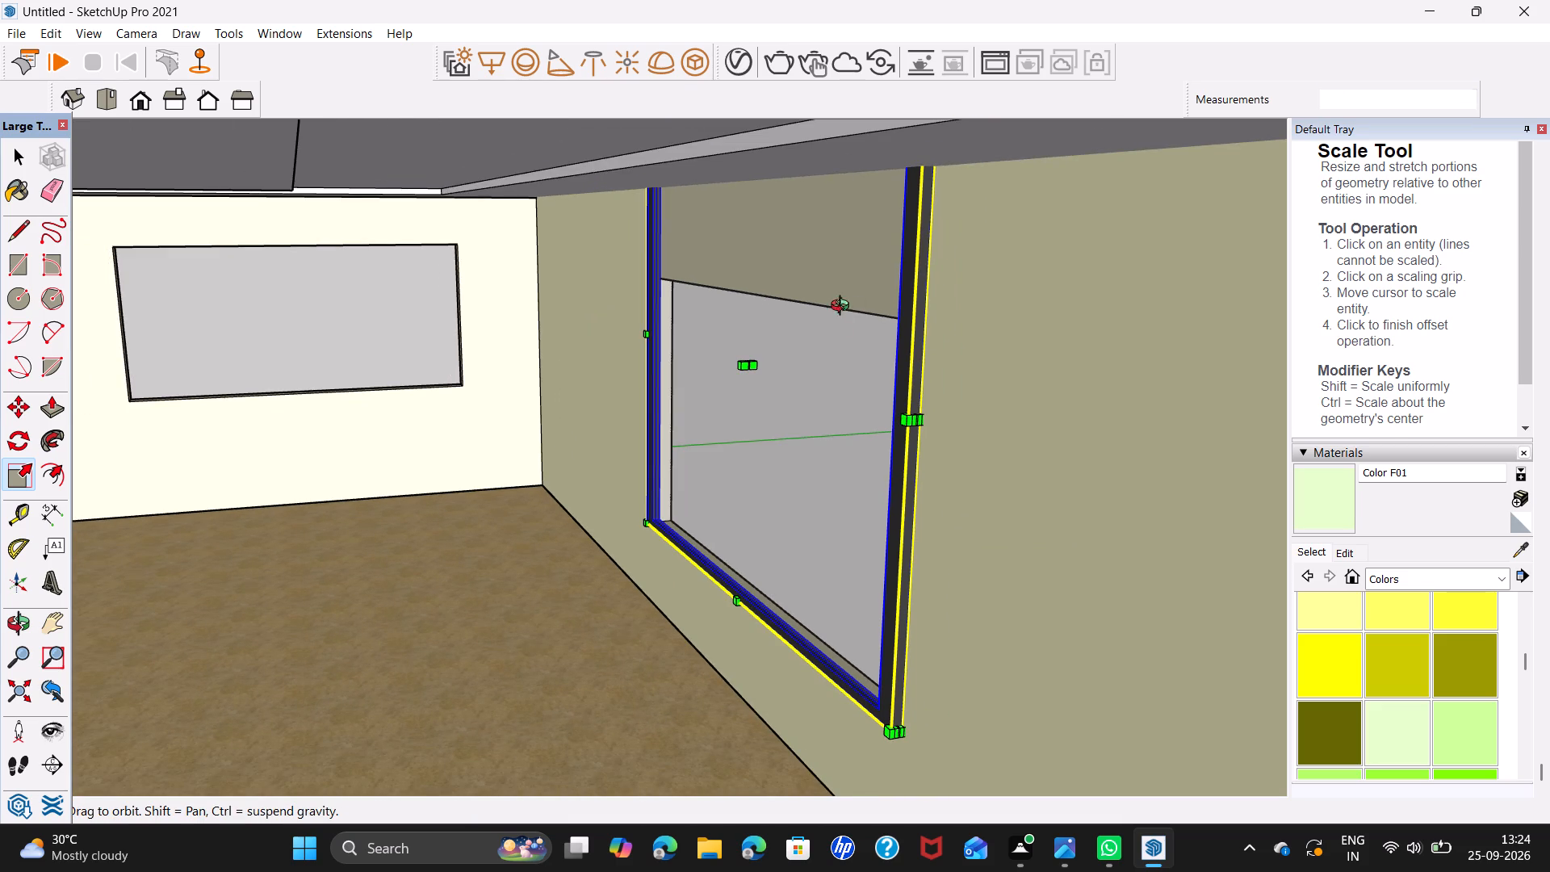
middle_drag(844, 308, 774, 523)
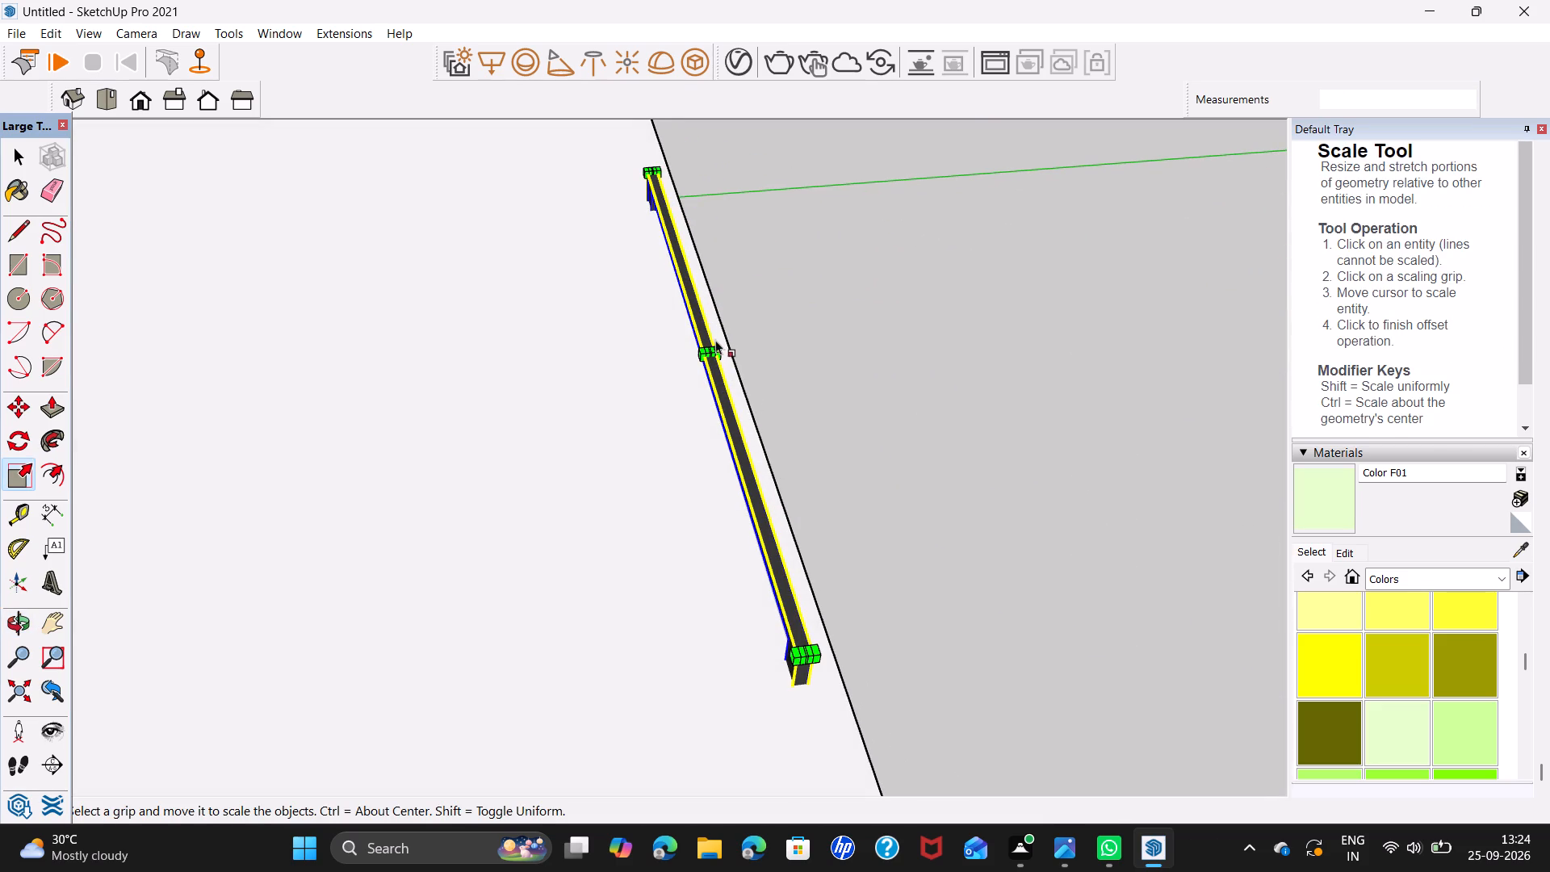
click(715, 351)
middle_drag(744, 550, 803, 394)
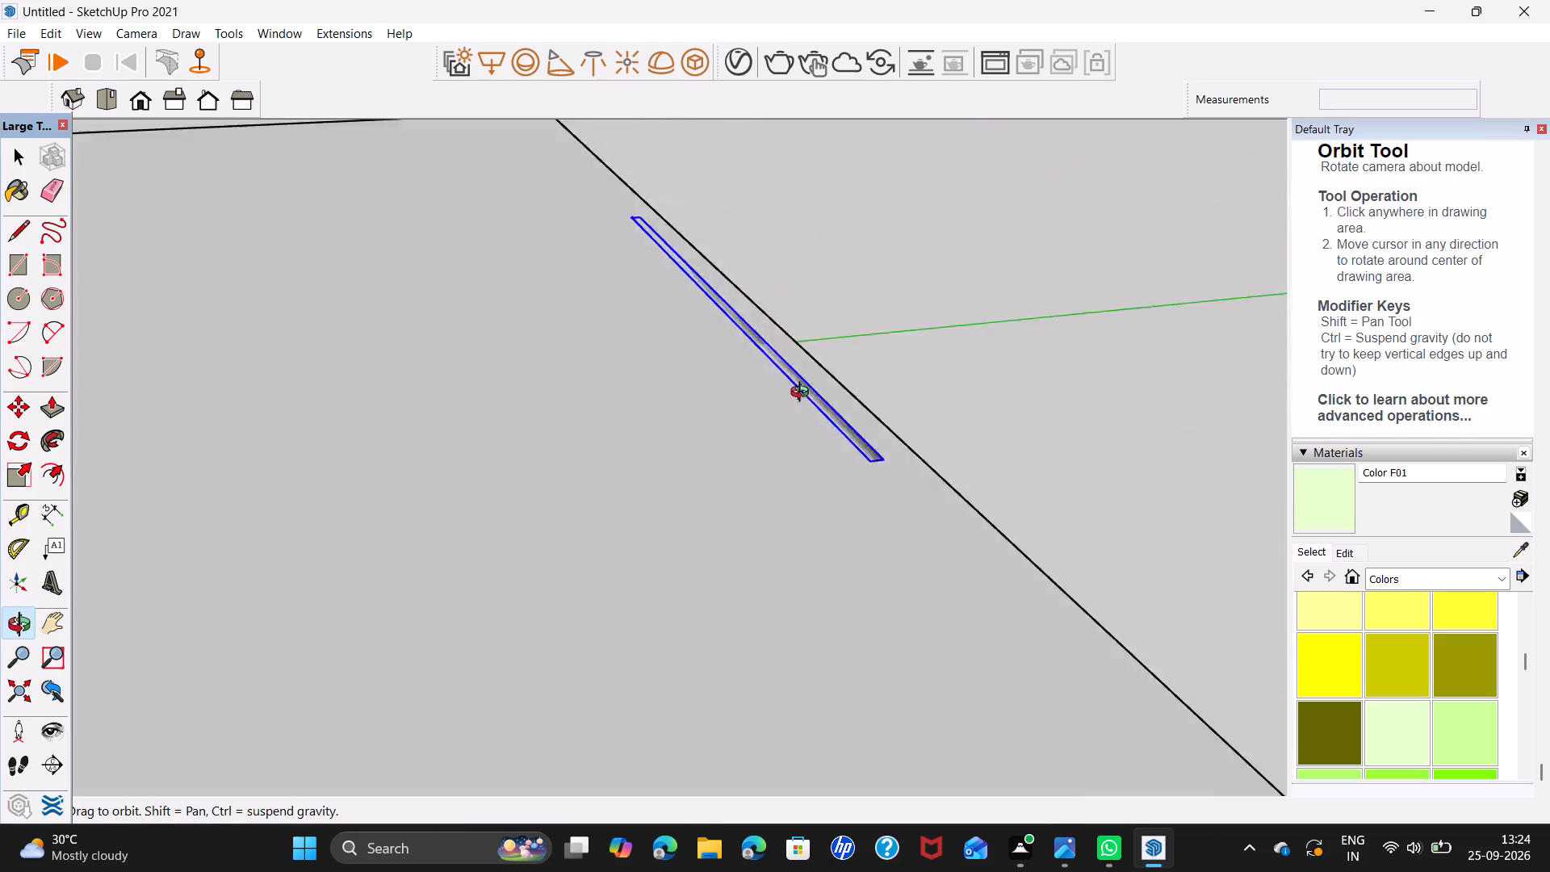
middle_drag(803, 394, 852, 249)
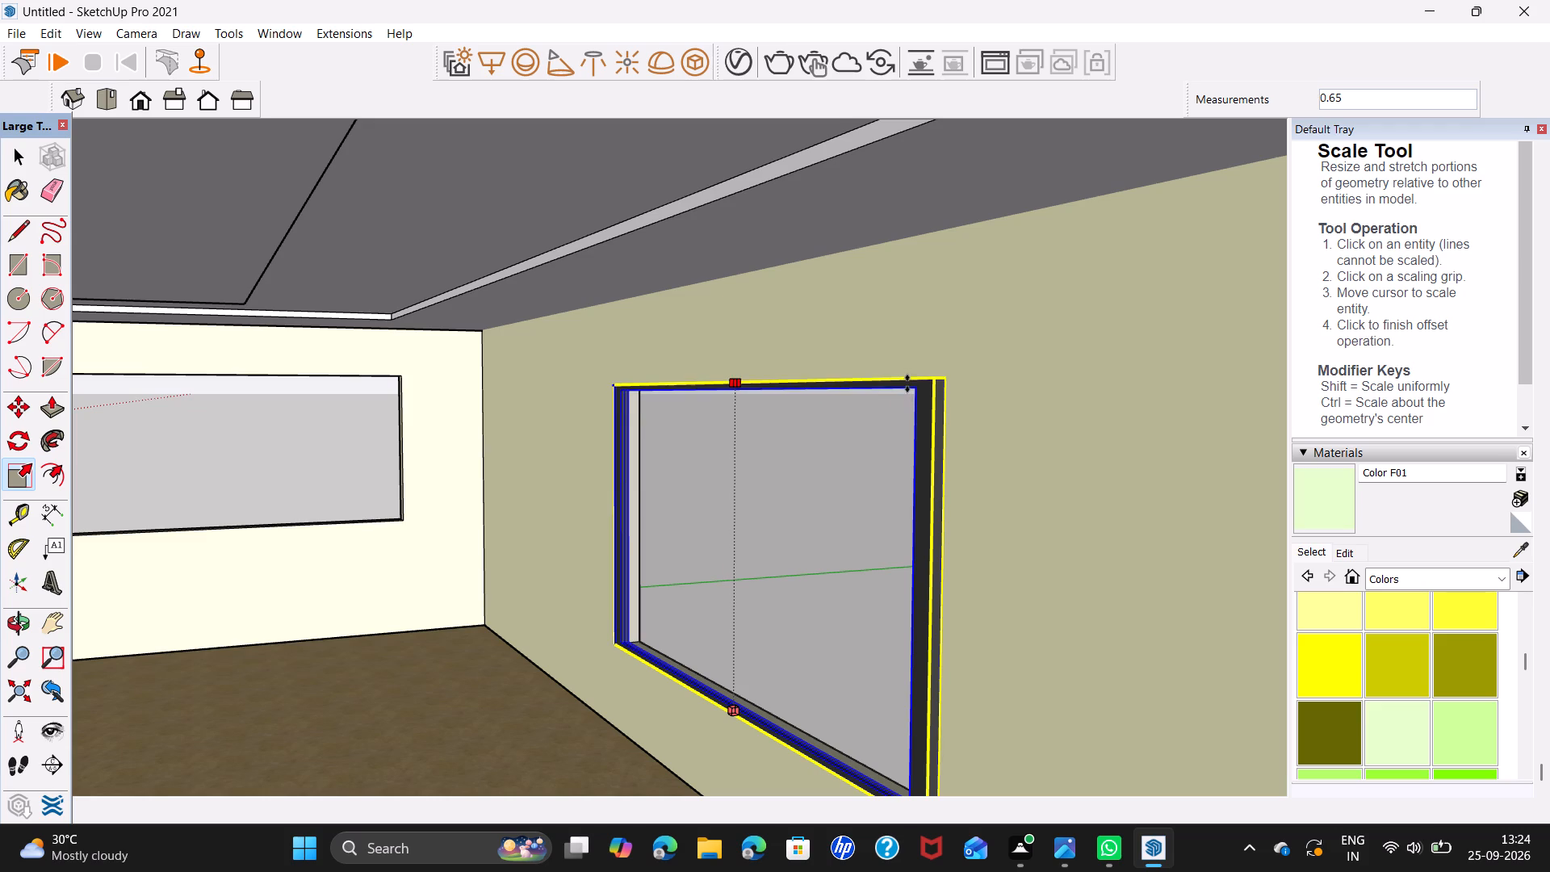
click(948, 384)
key(space)
Copy the fitted window about 17' 7 1/4" from its lower corner to the adjacent side-wall opening near the countertop.
scroll(376, 496, down, 3)
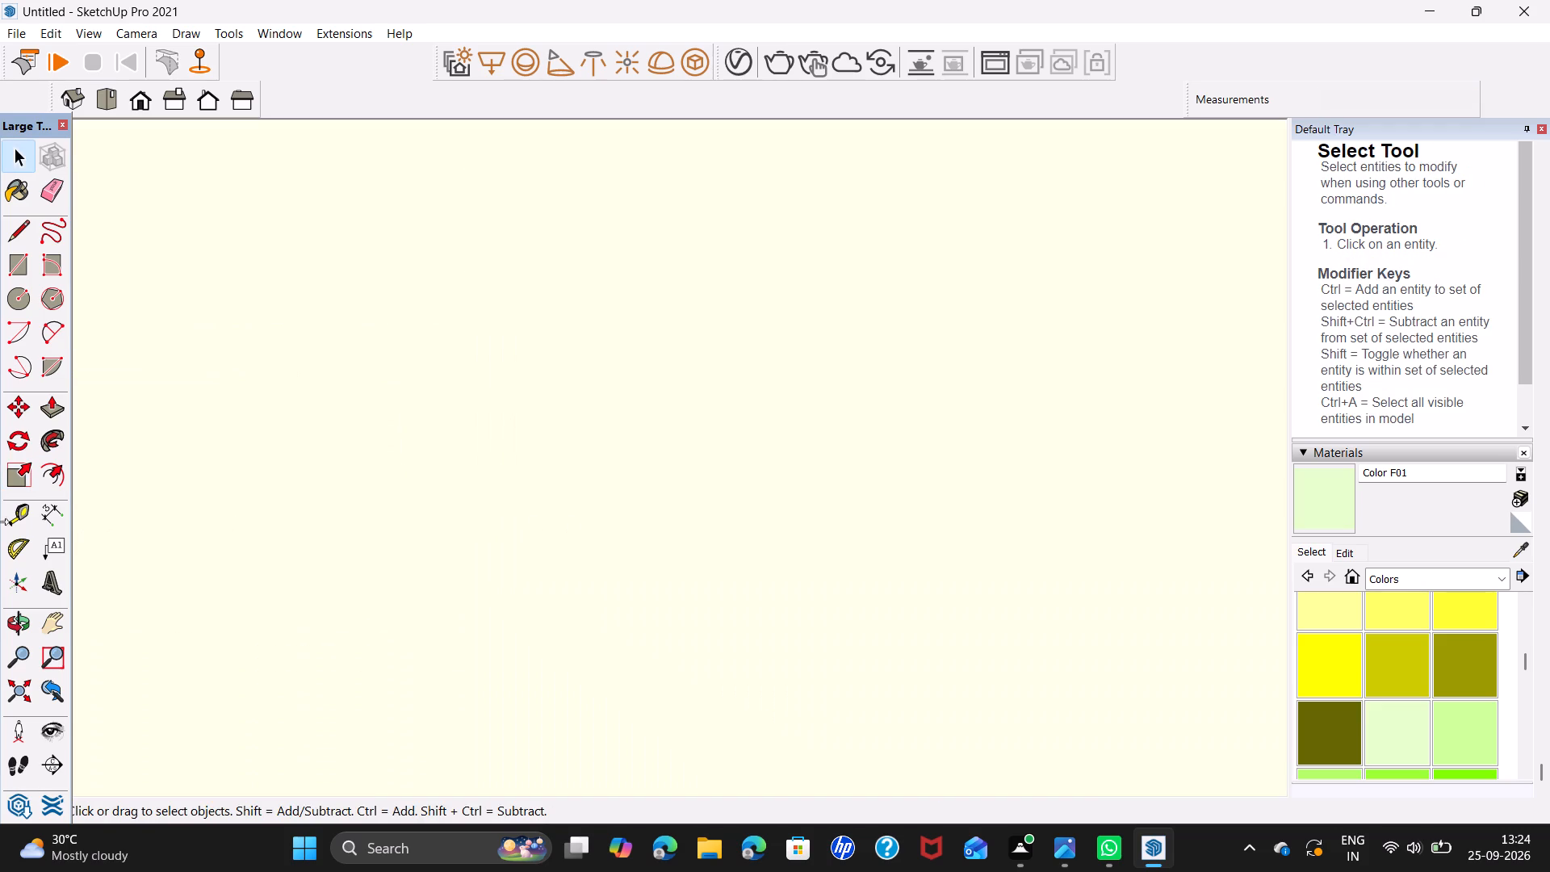
click(8, 691)
middle_drag(341, 509, 718, 502)
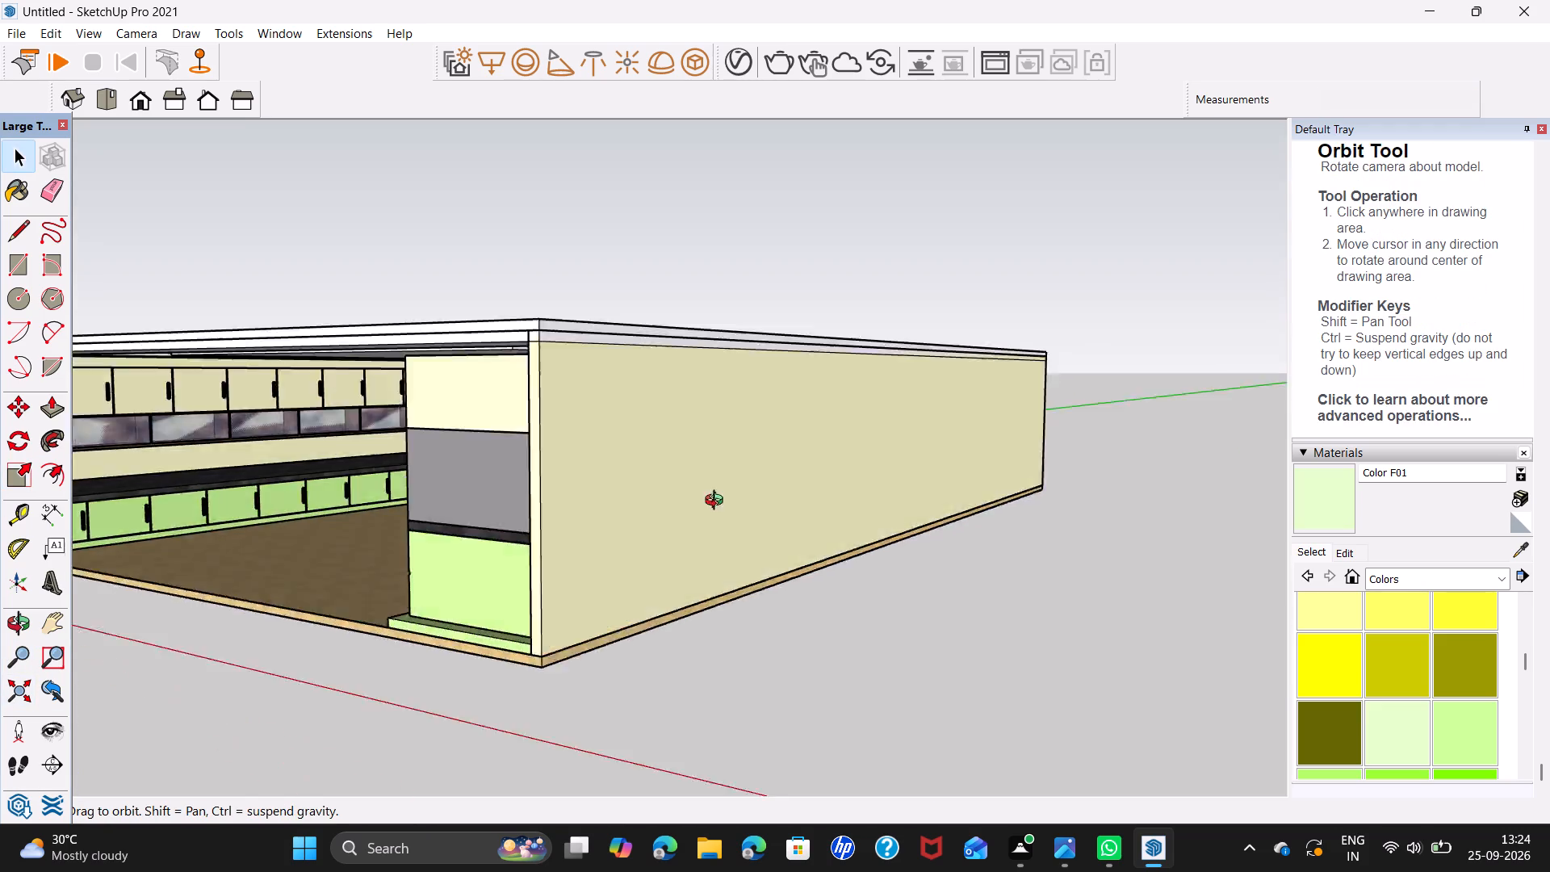
middle_drag(718, 502, 852, 478)
scroll(608, 431, up, 11)
middle_drag(684, 454, 619, 457)
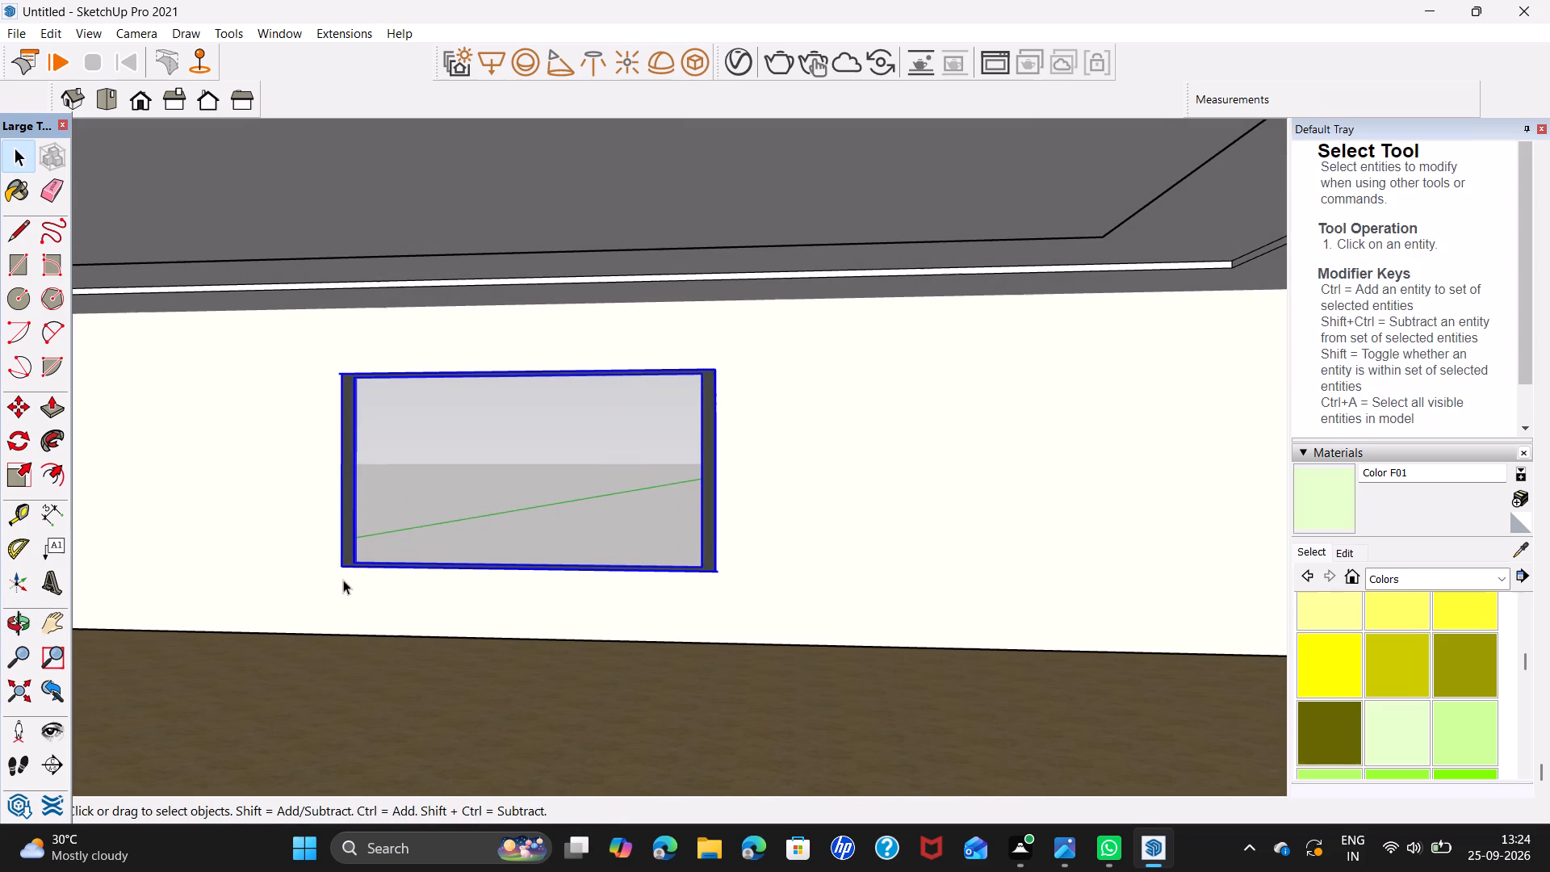
key(m)
click(345, 568)
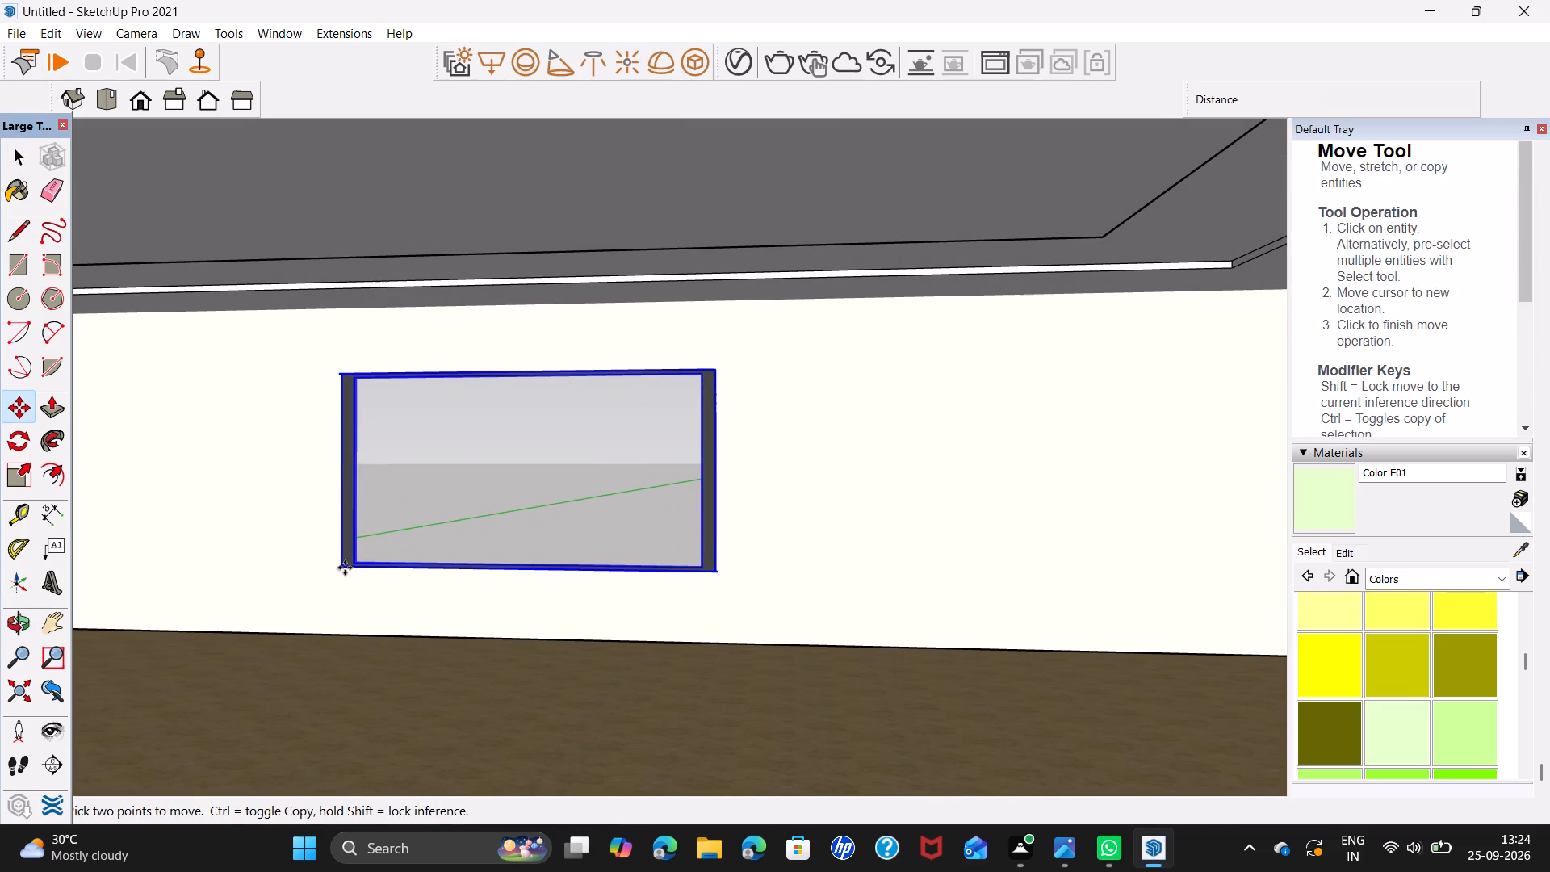
middle_drag(94, 515, 513, 487)
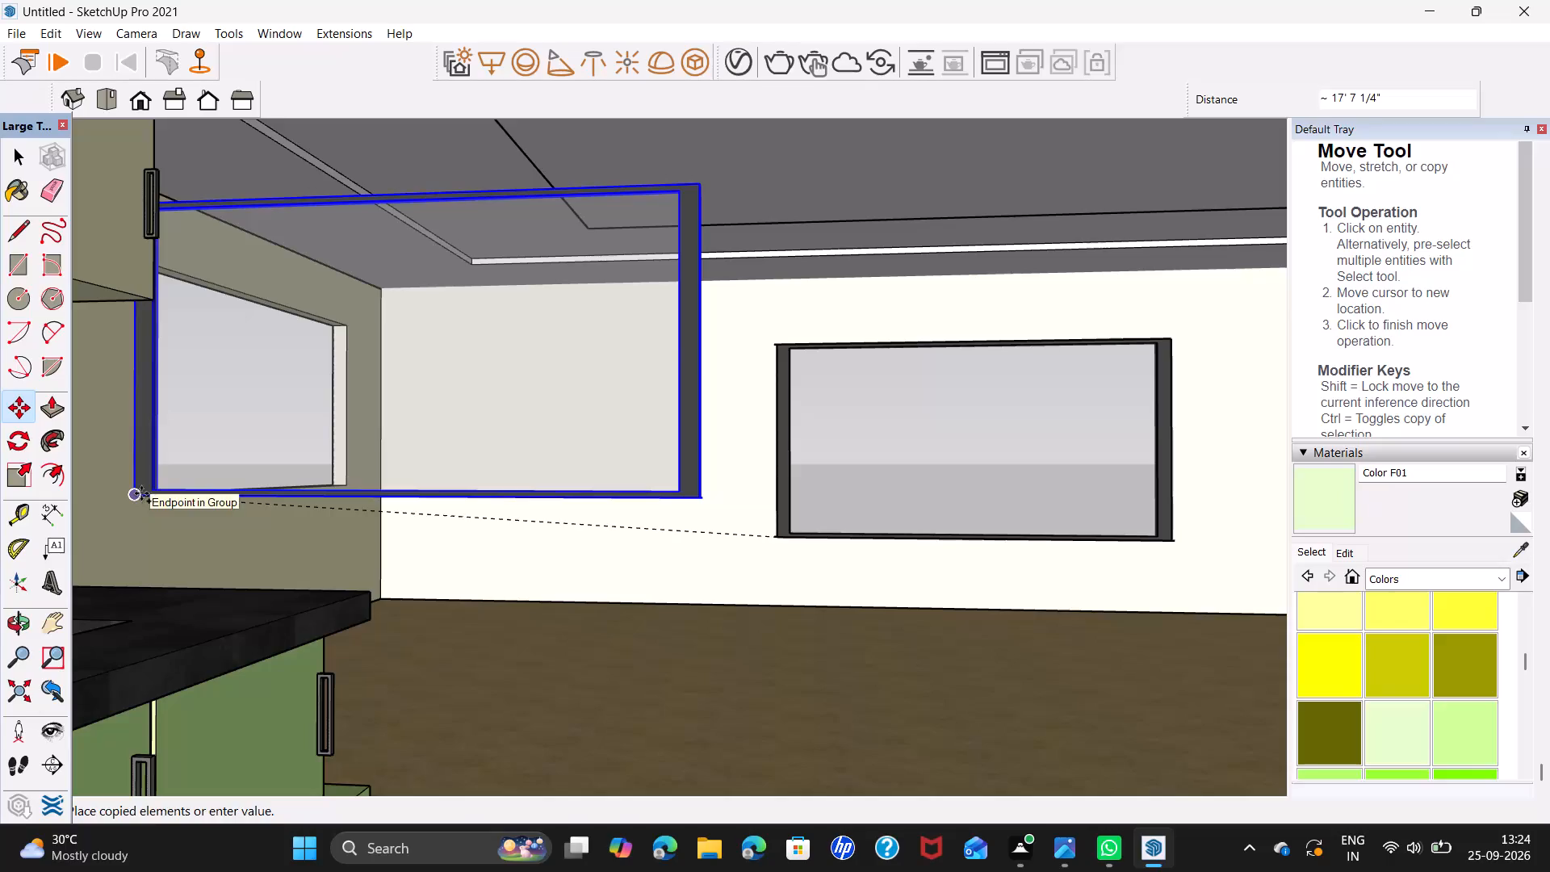
click(141, 493)
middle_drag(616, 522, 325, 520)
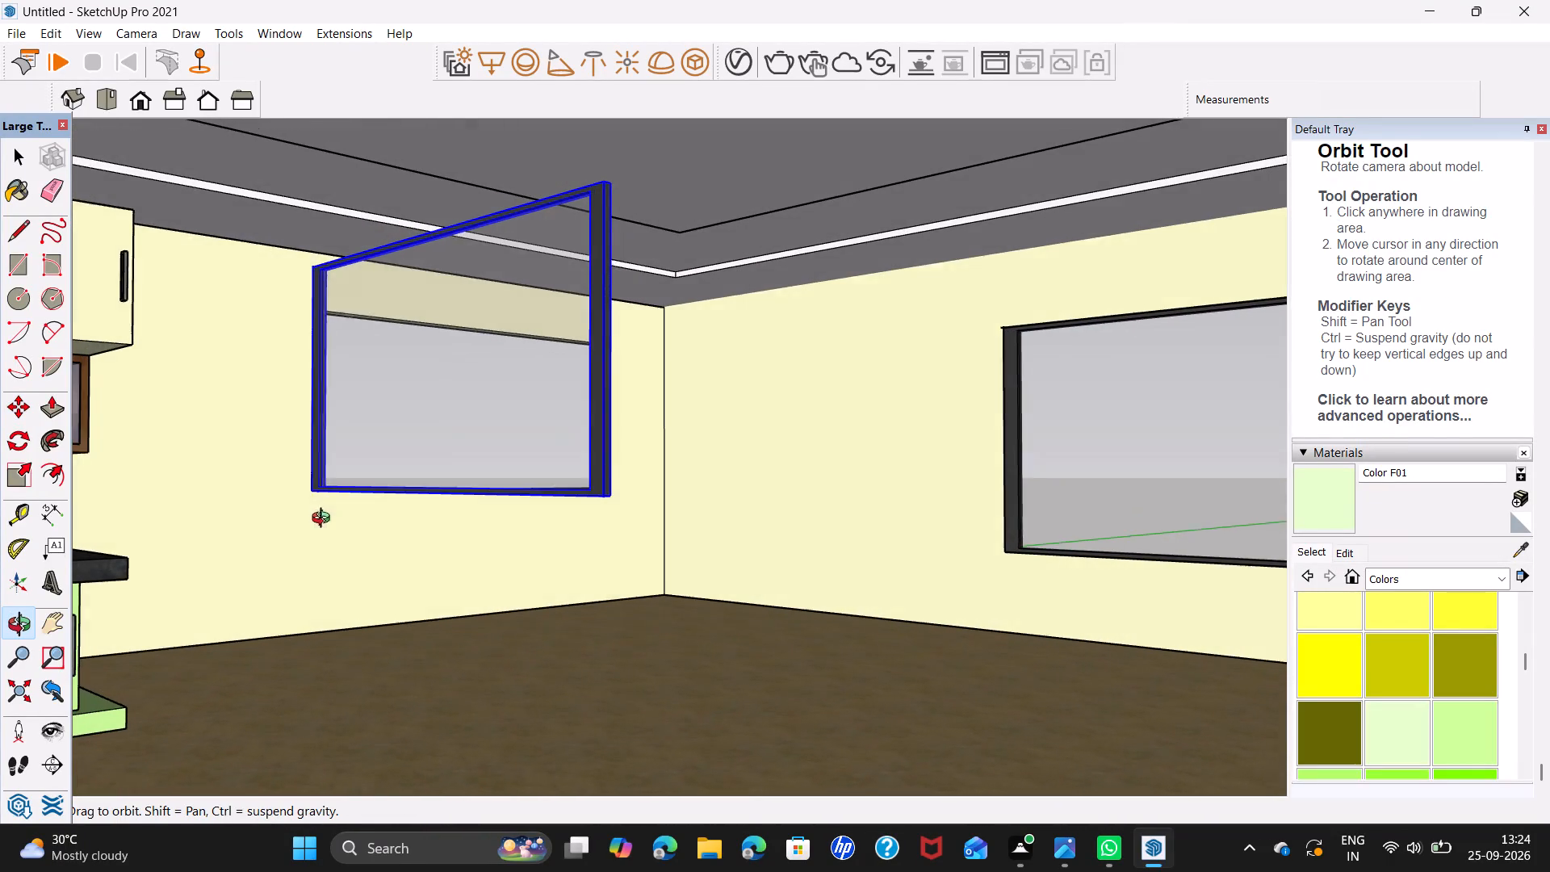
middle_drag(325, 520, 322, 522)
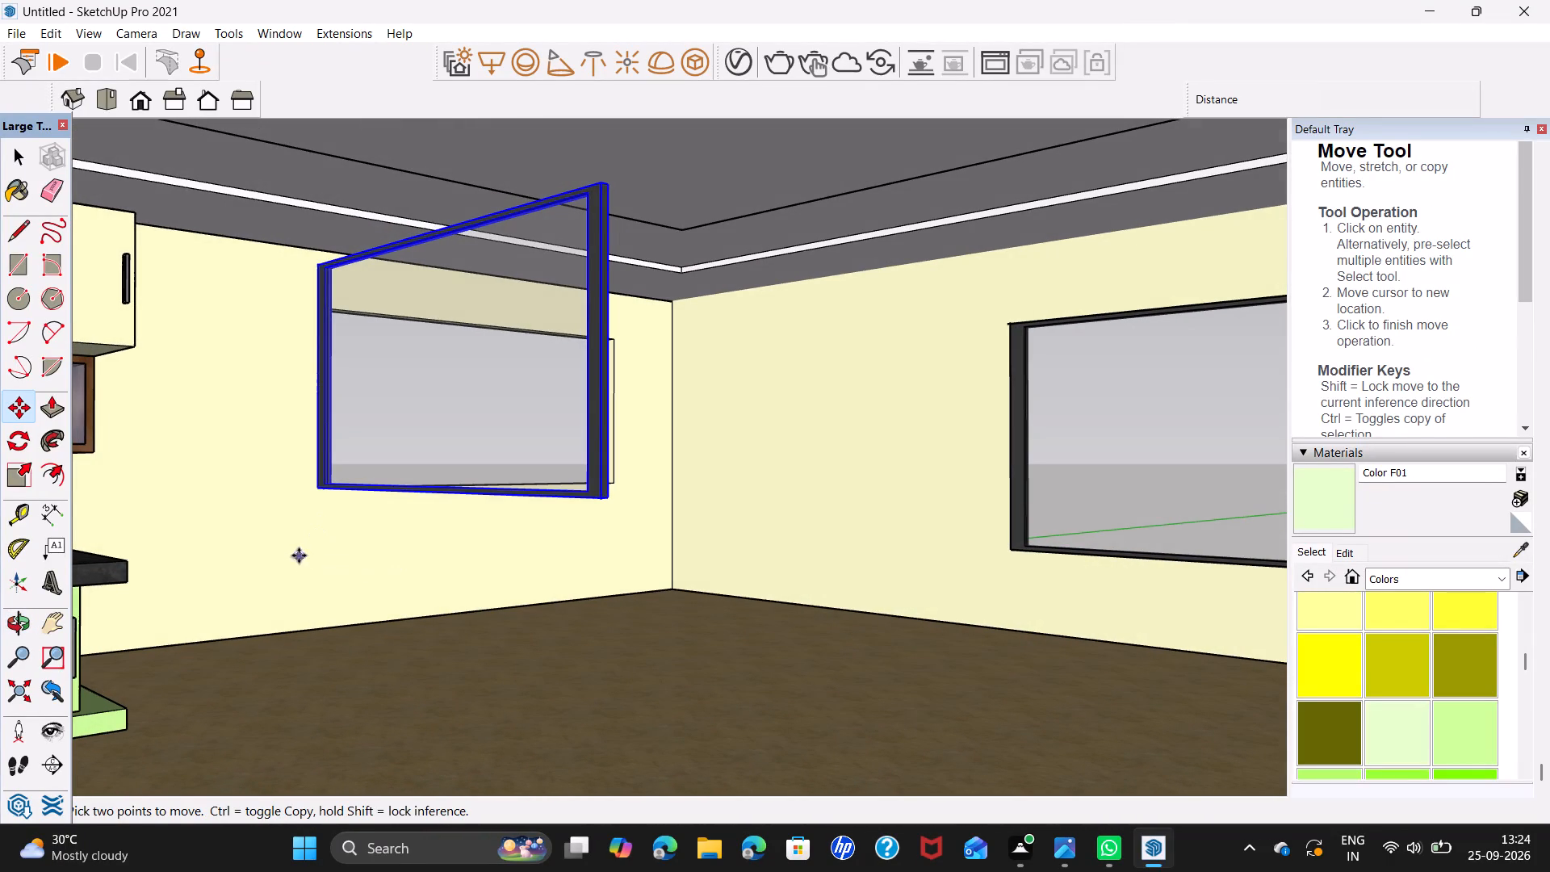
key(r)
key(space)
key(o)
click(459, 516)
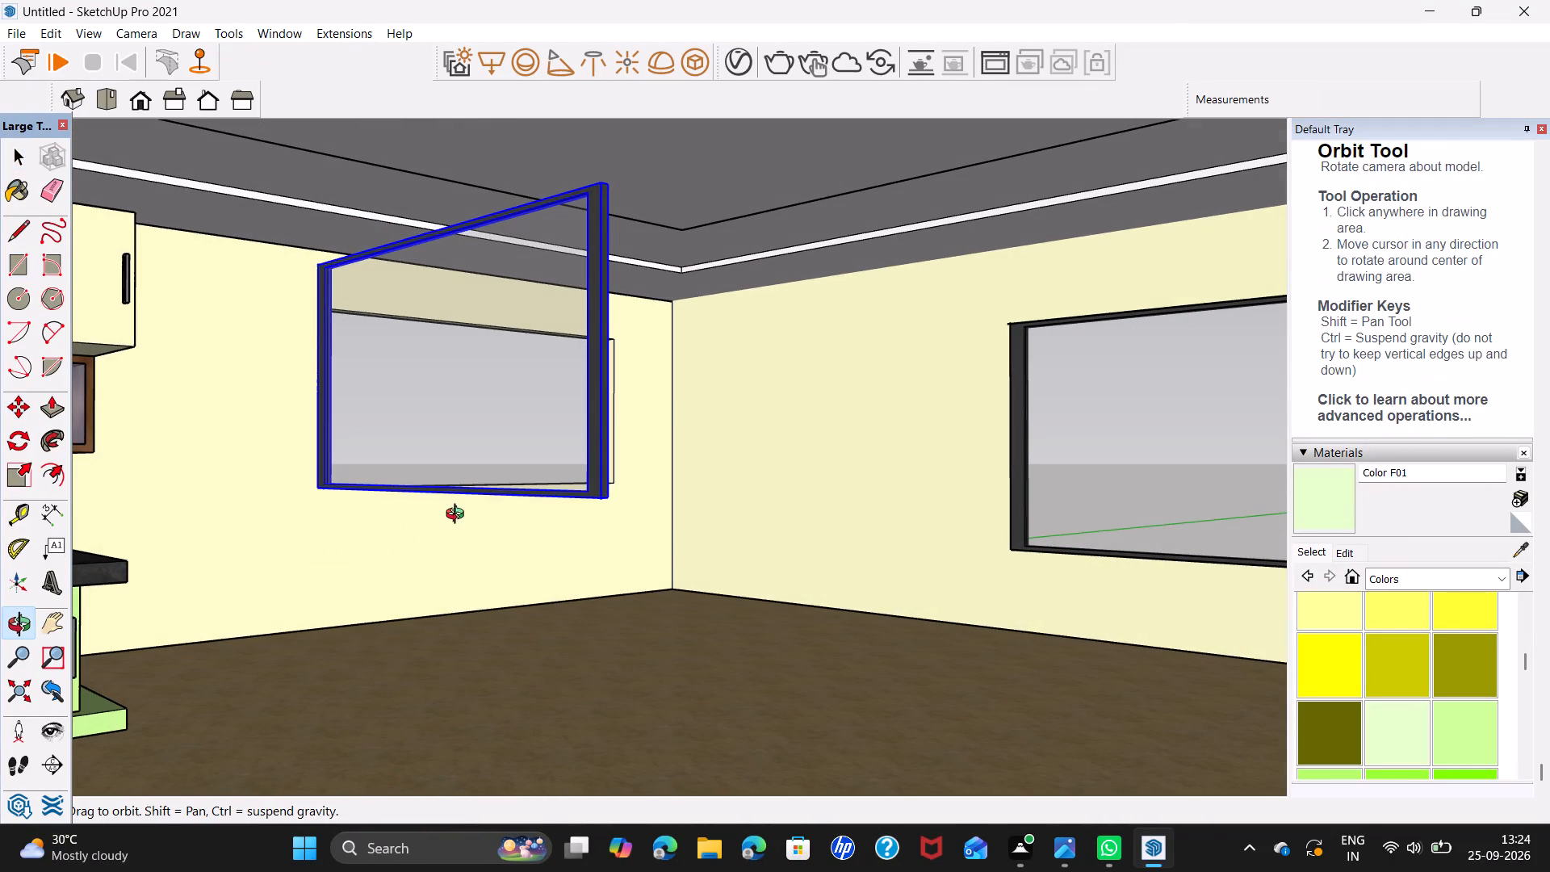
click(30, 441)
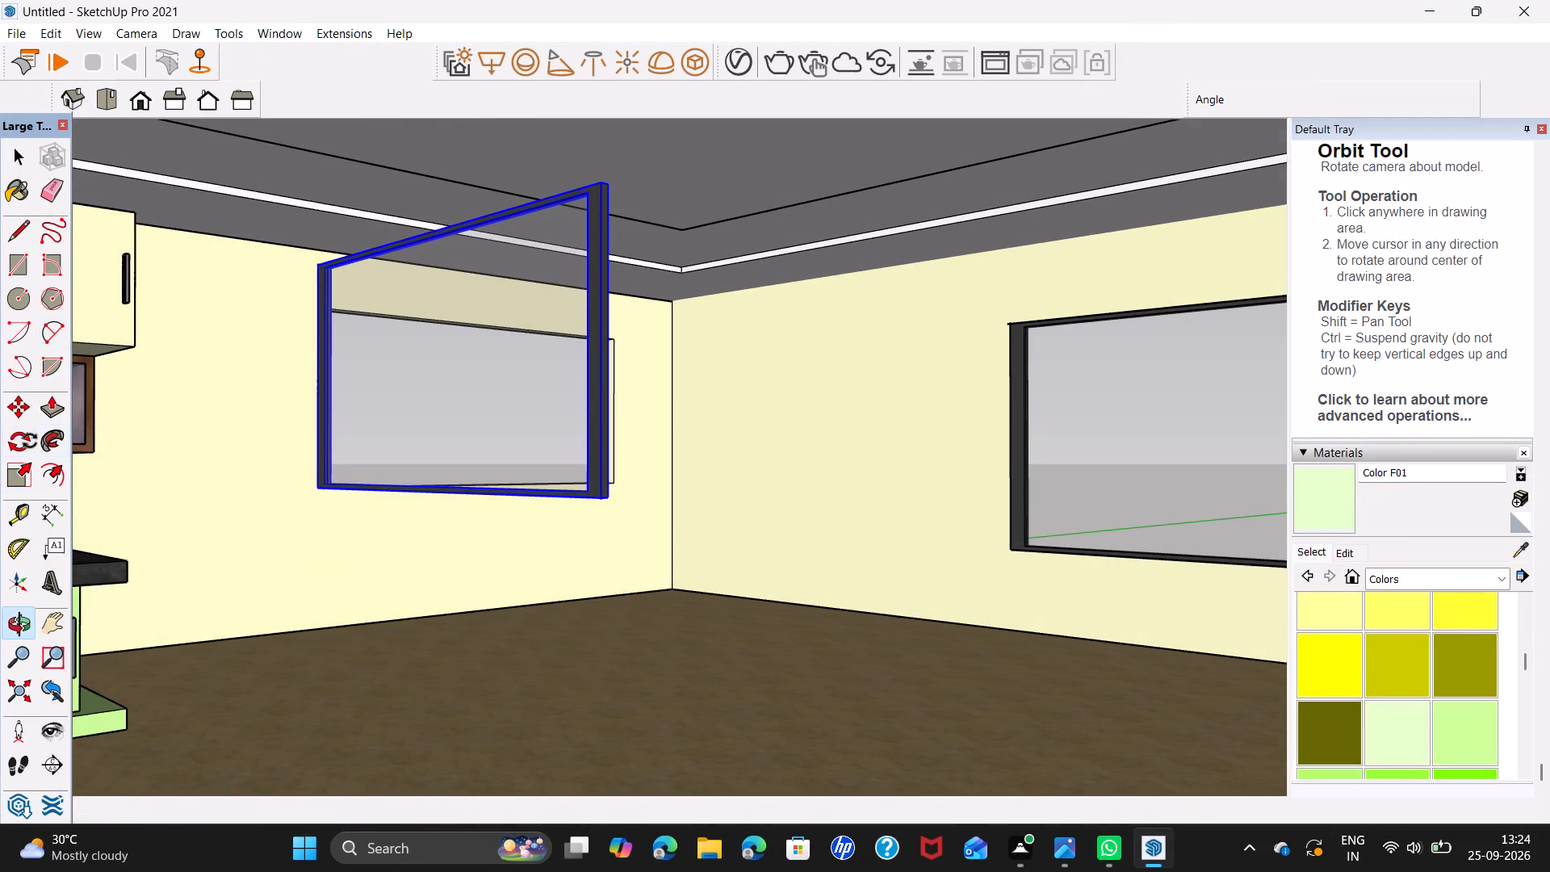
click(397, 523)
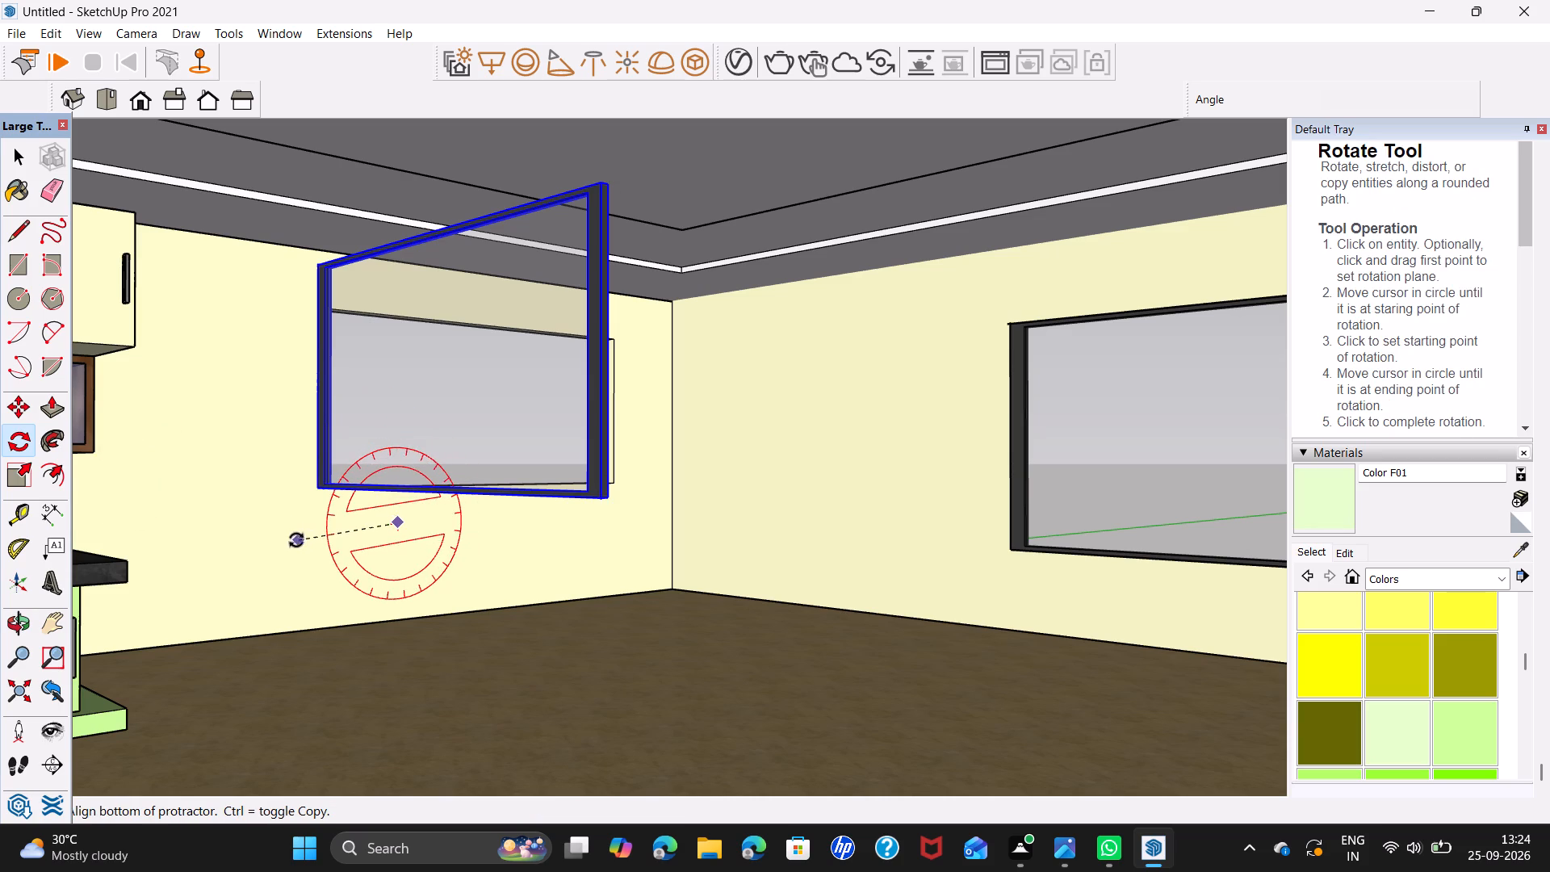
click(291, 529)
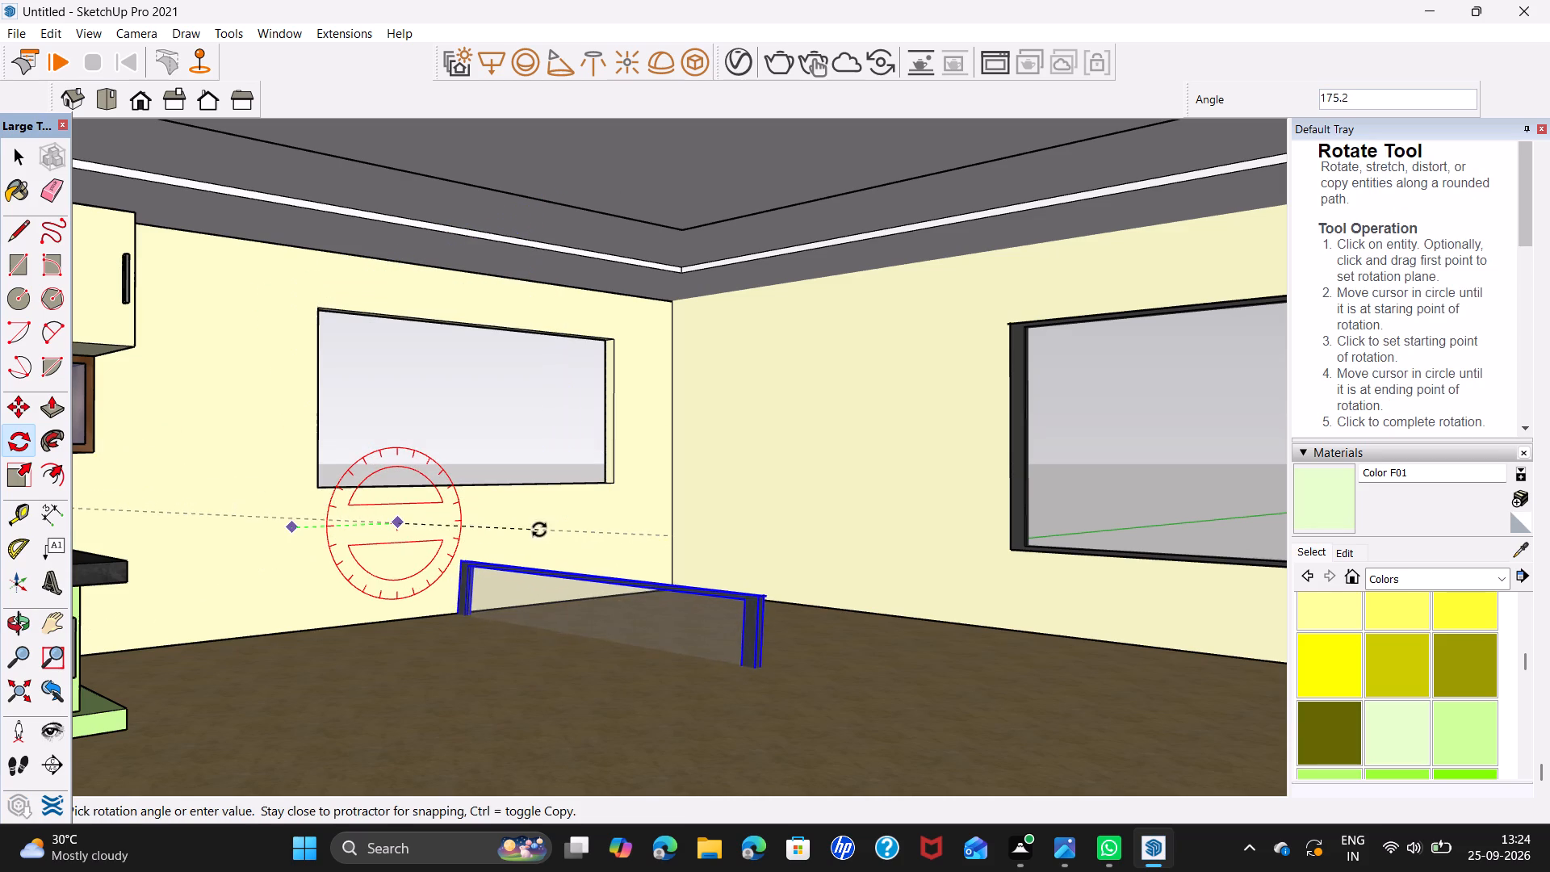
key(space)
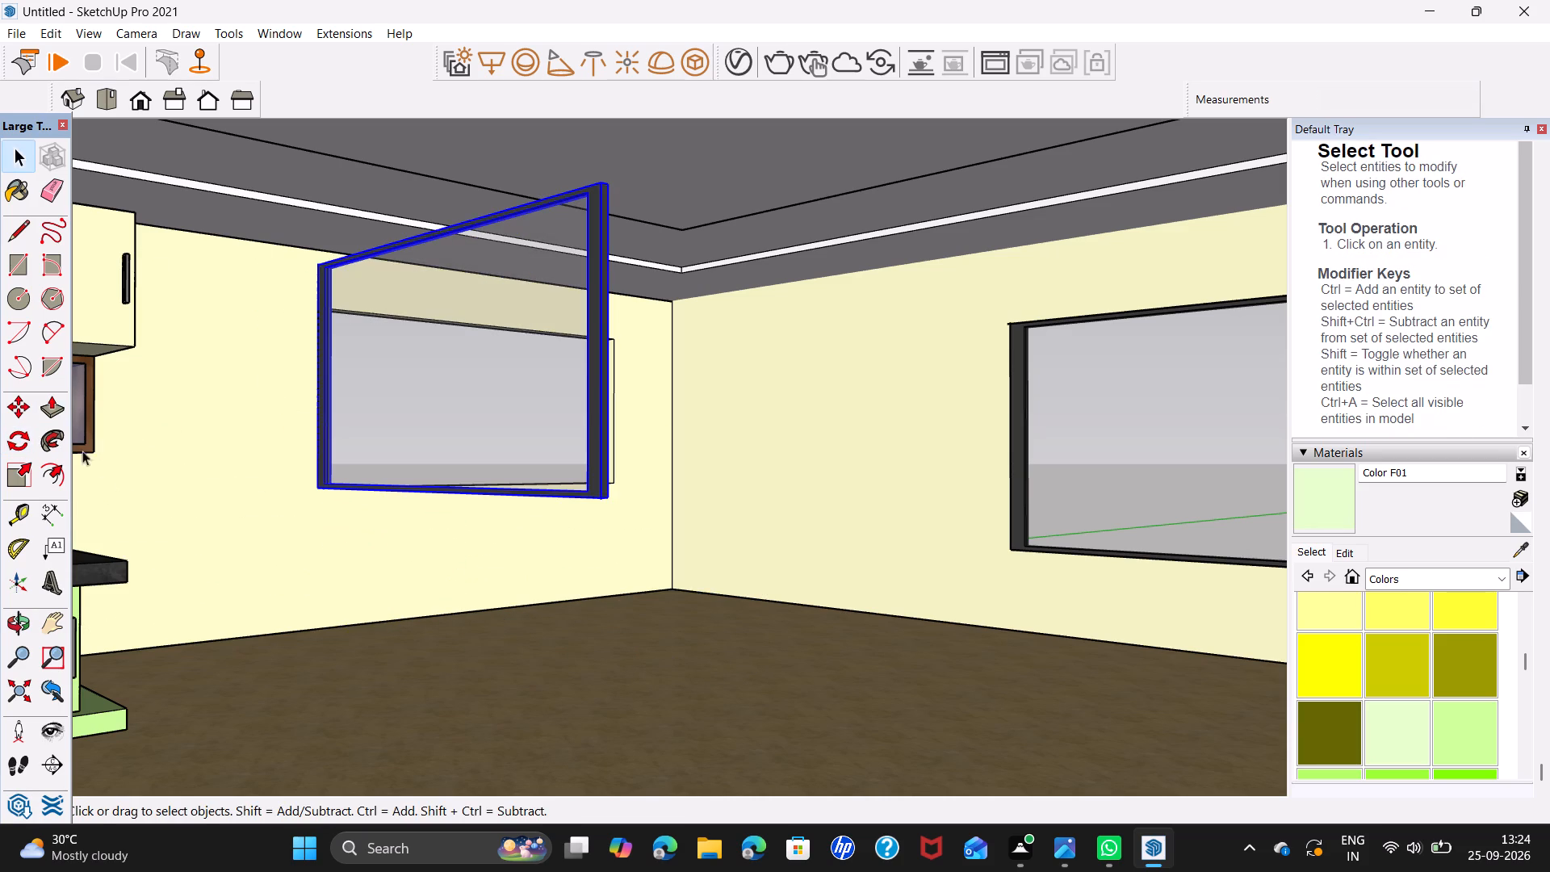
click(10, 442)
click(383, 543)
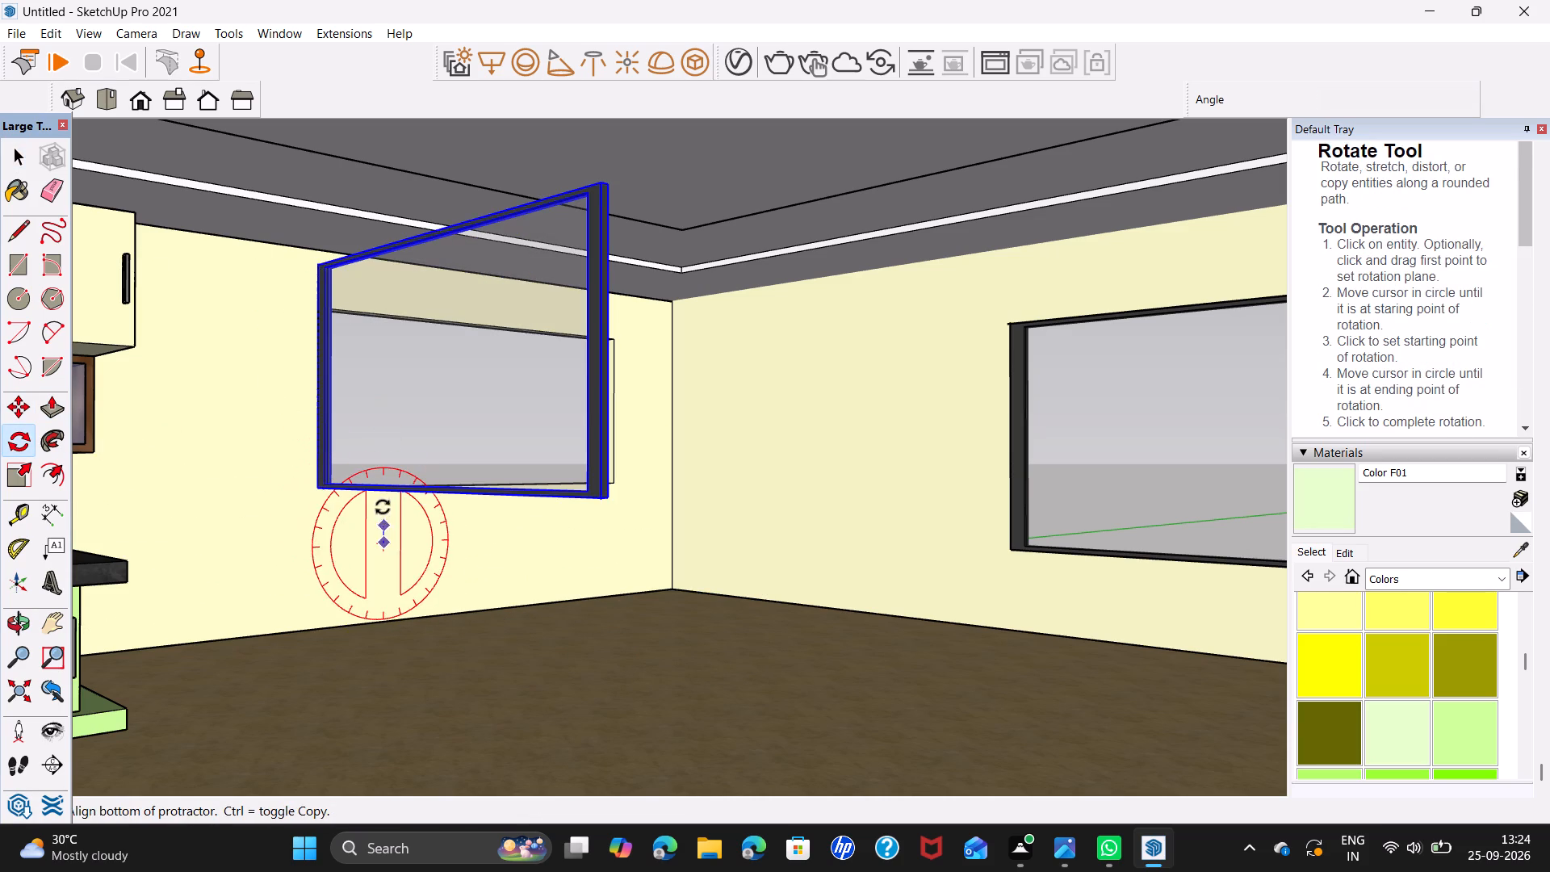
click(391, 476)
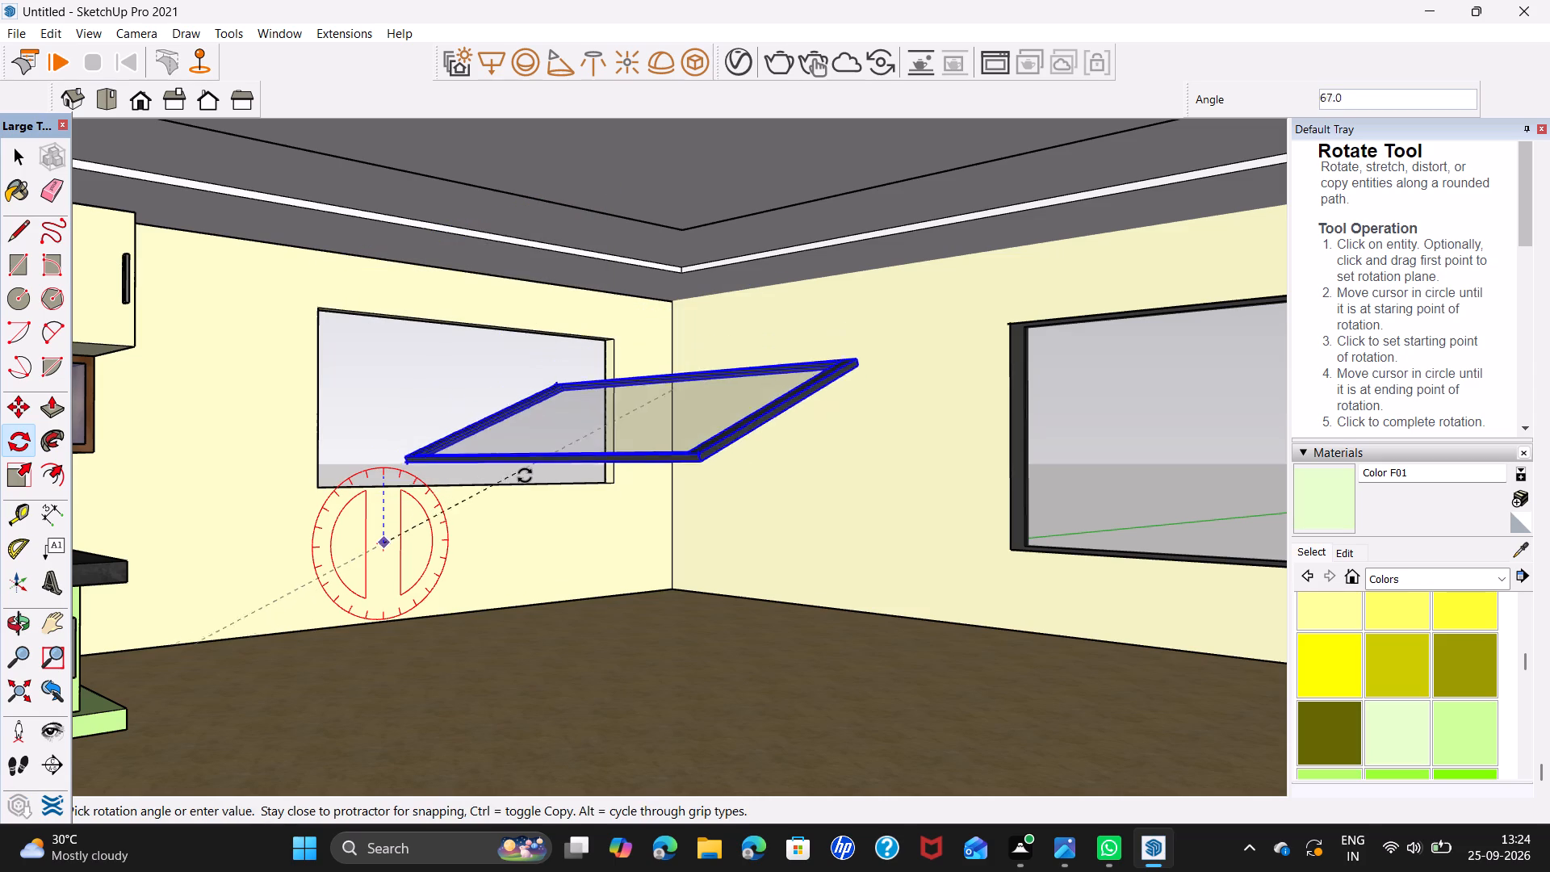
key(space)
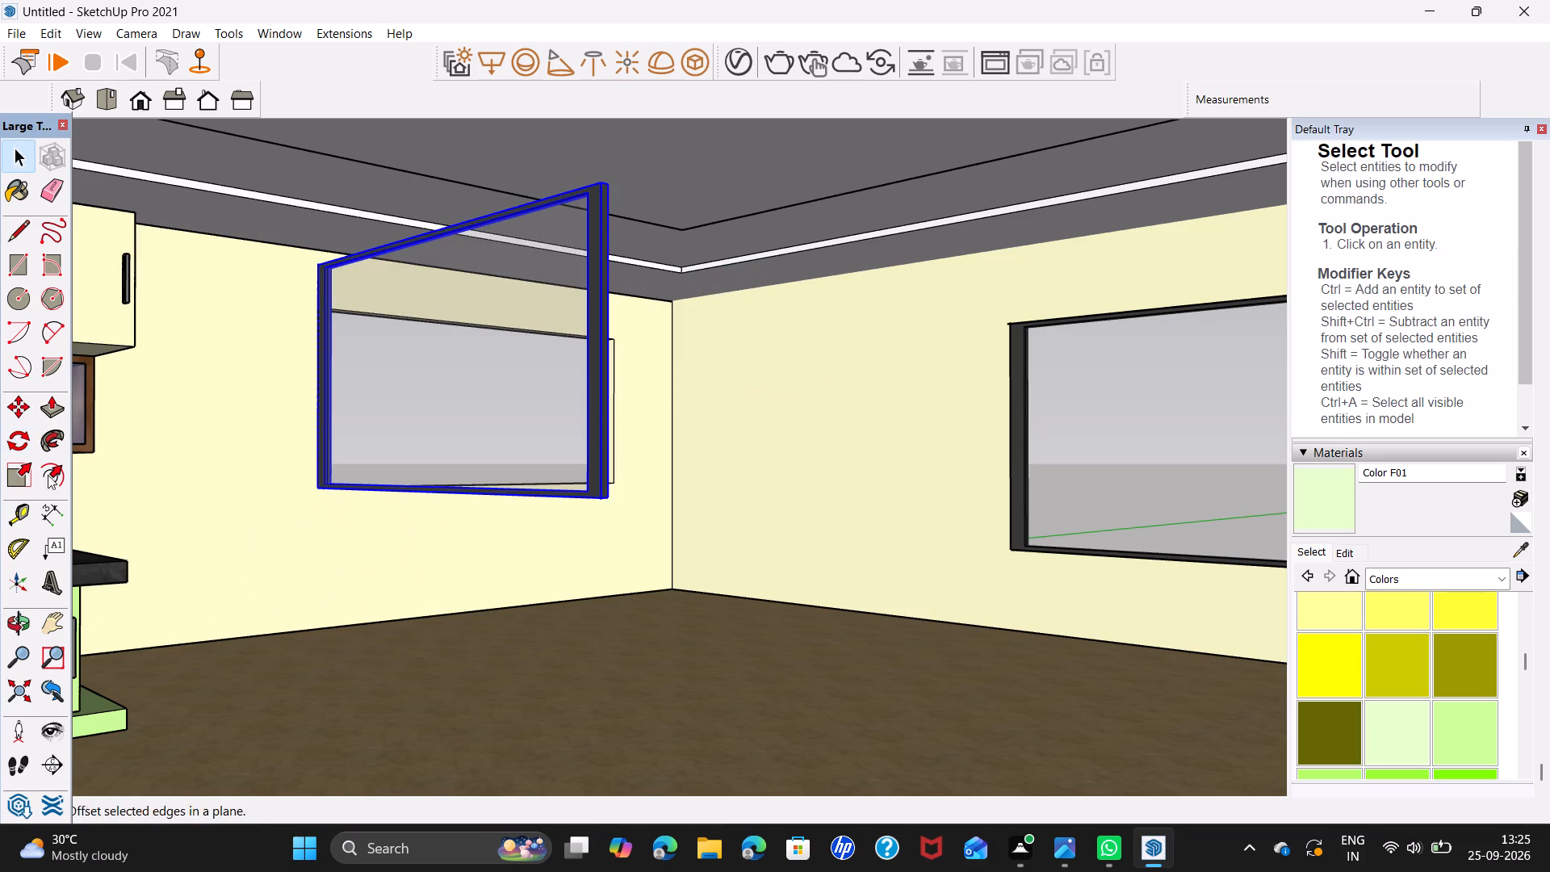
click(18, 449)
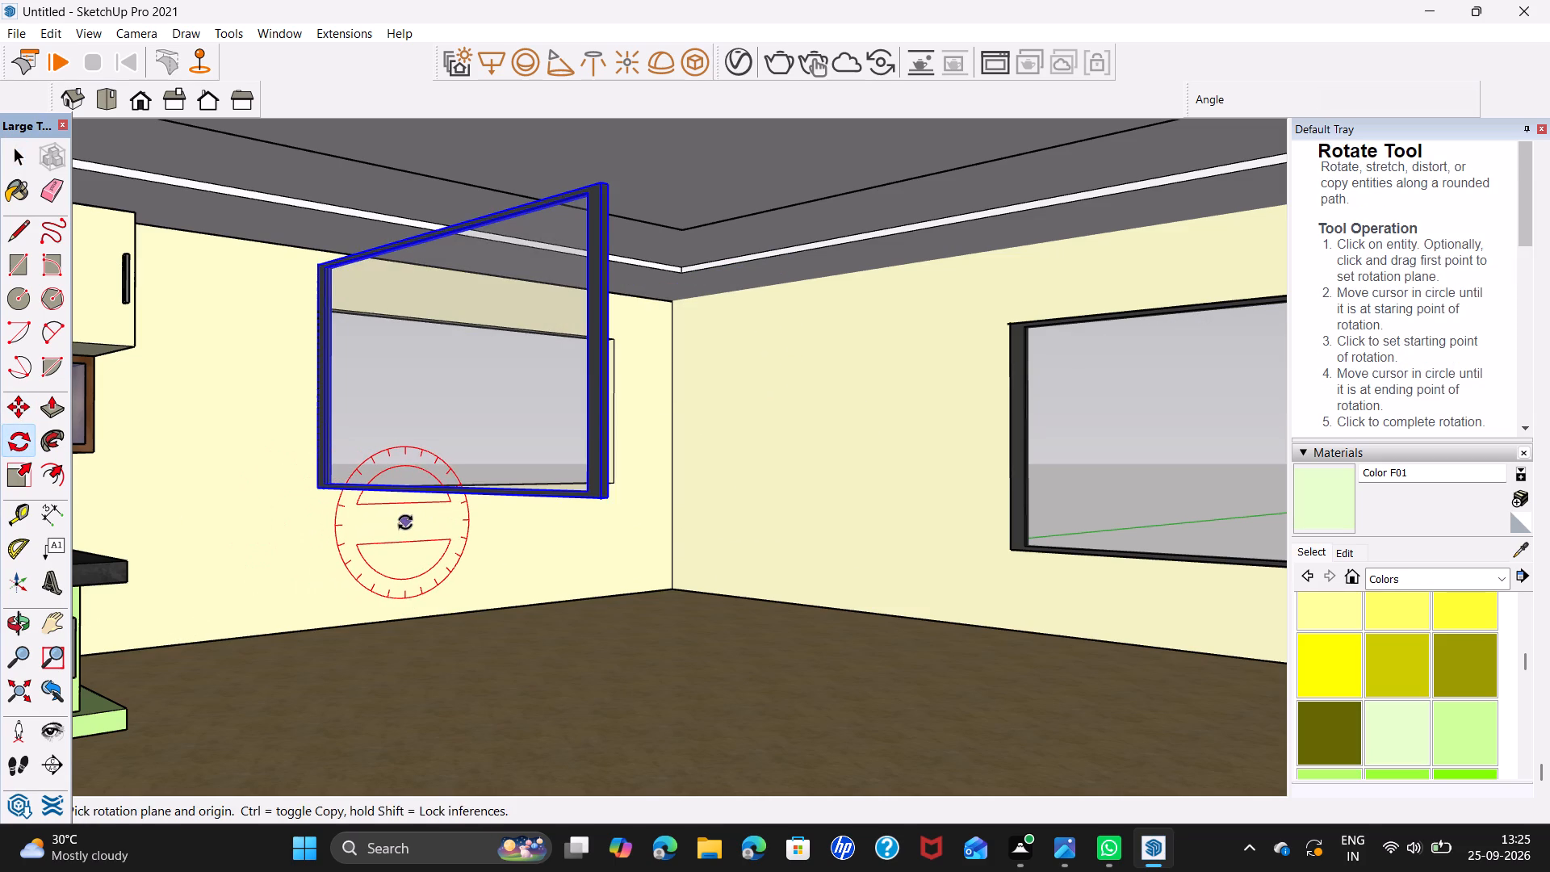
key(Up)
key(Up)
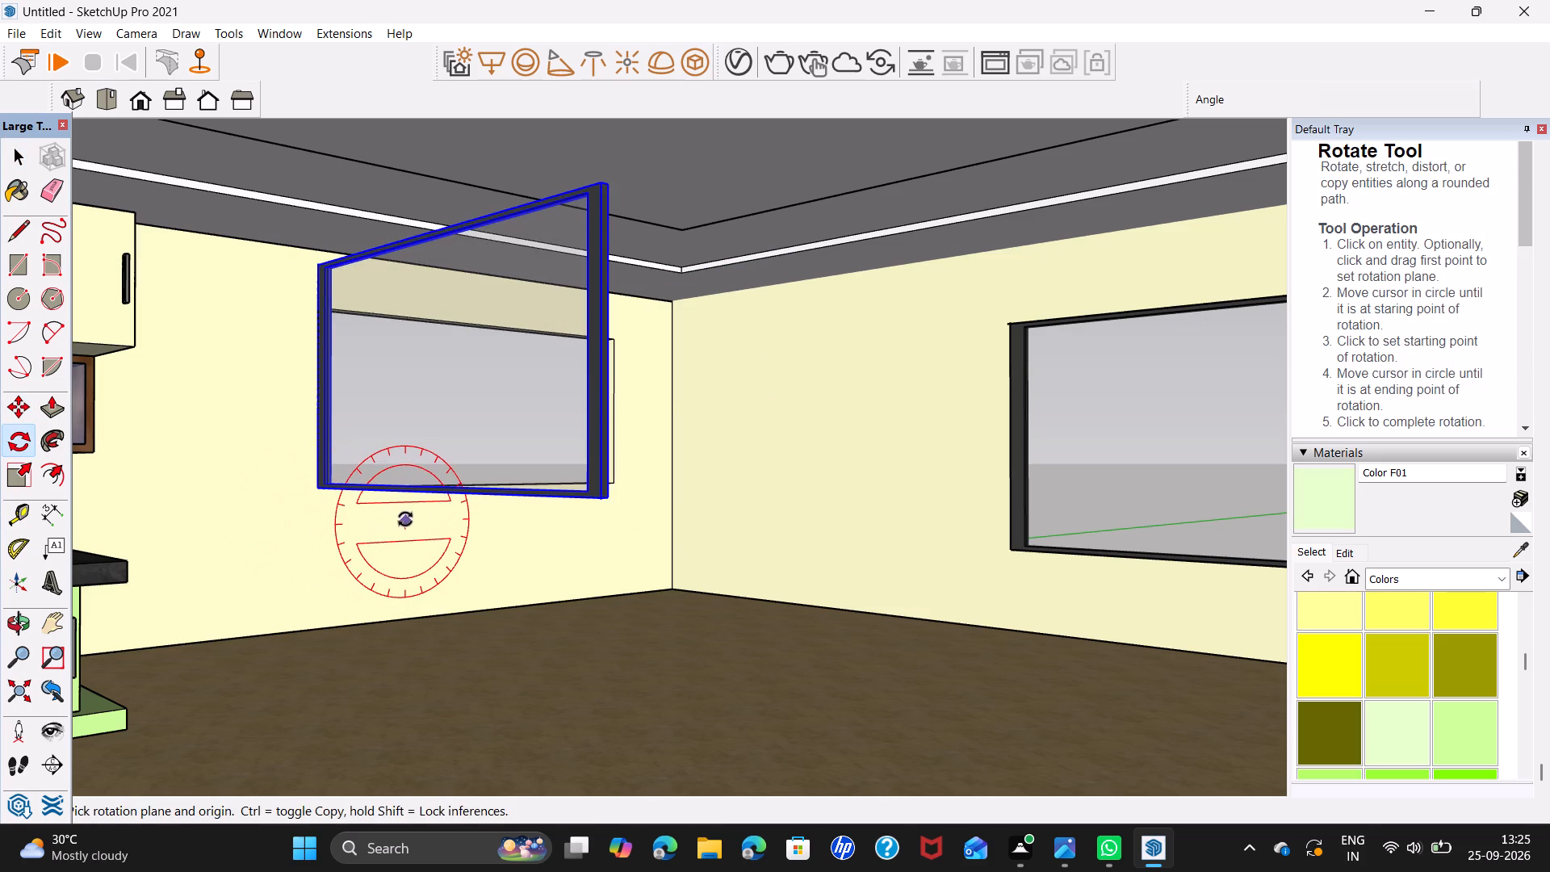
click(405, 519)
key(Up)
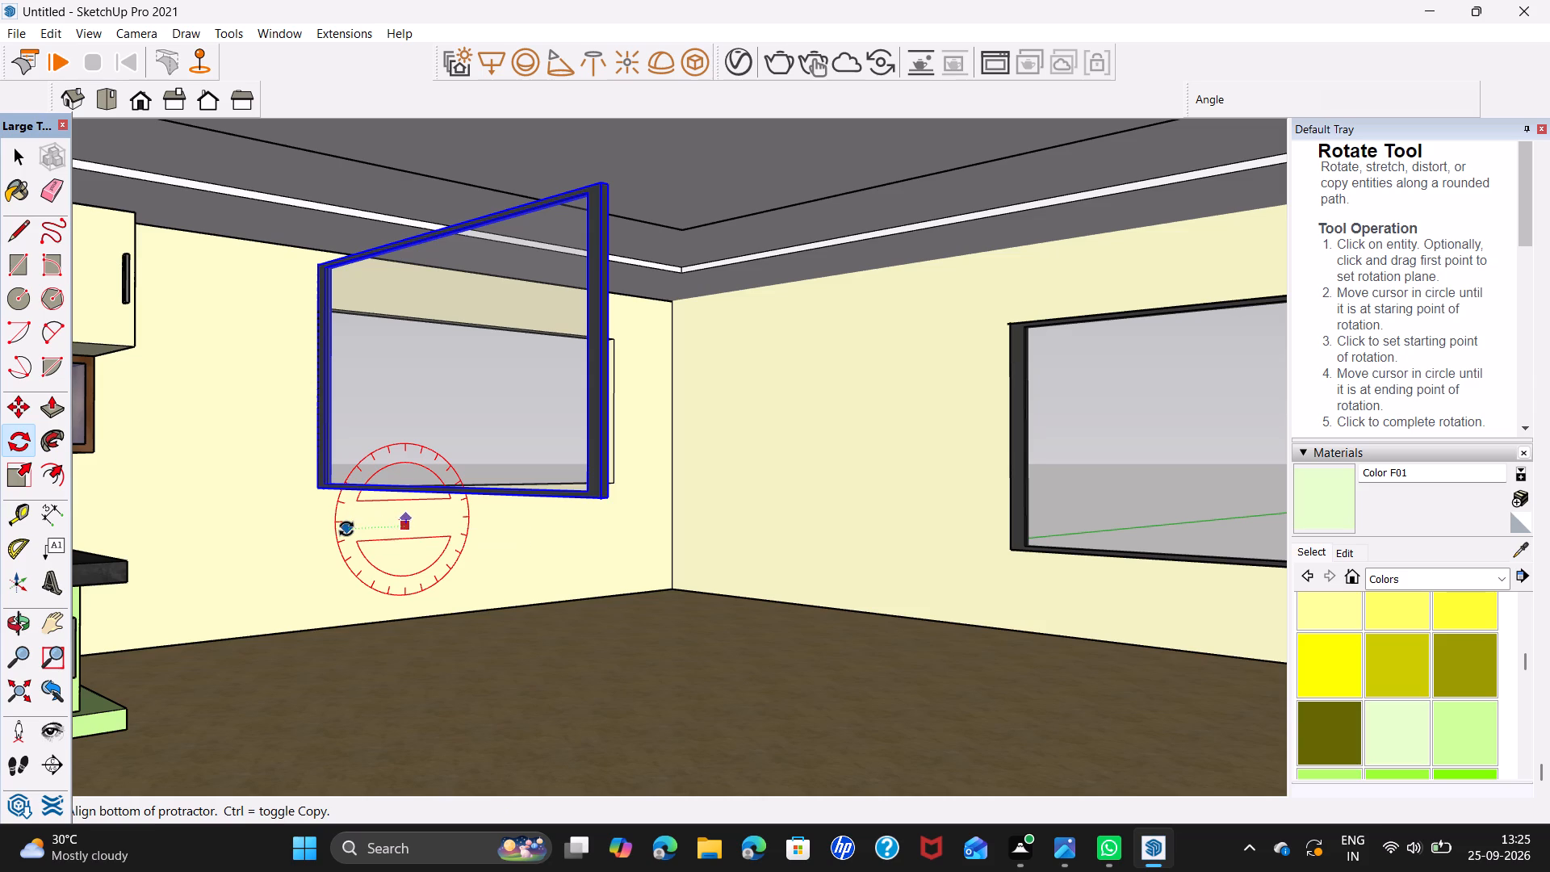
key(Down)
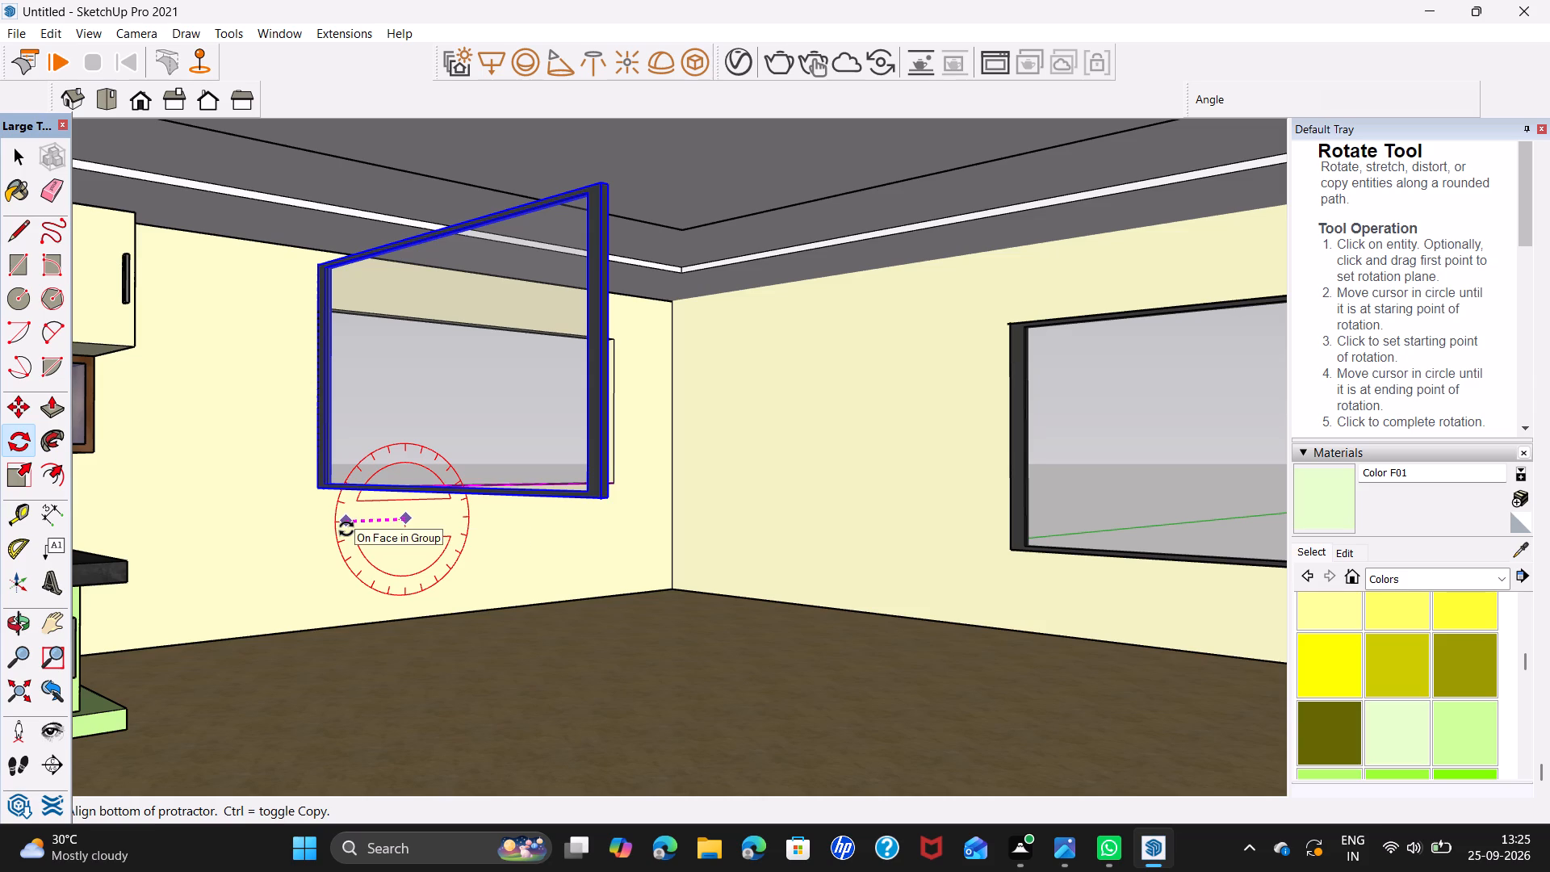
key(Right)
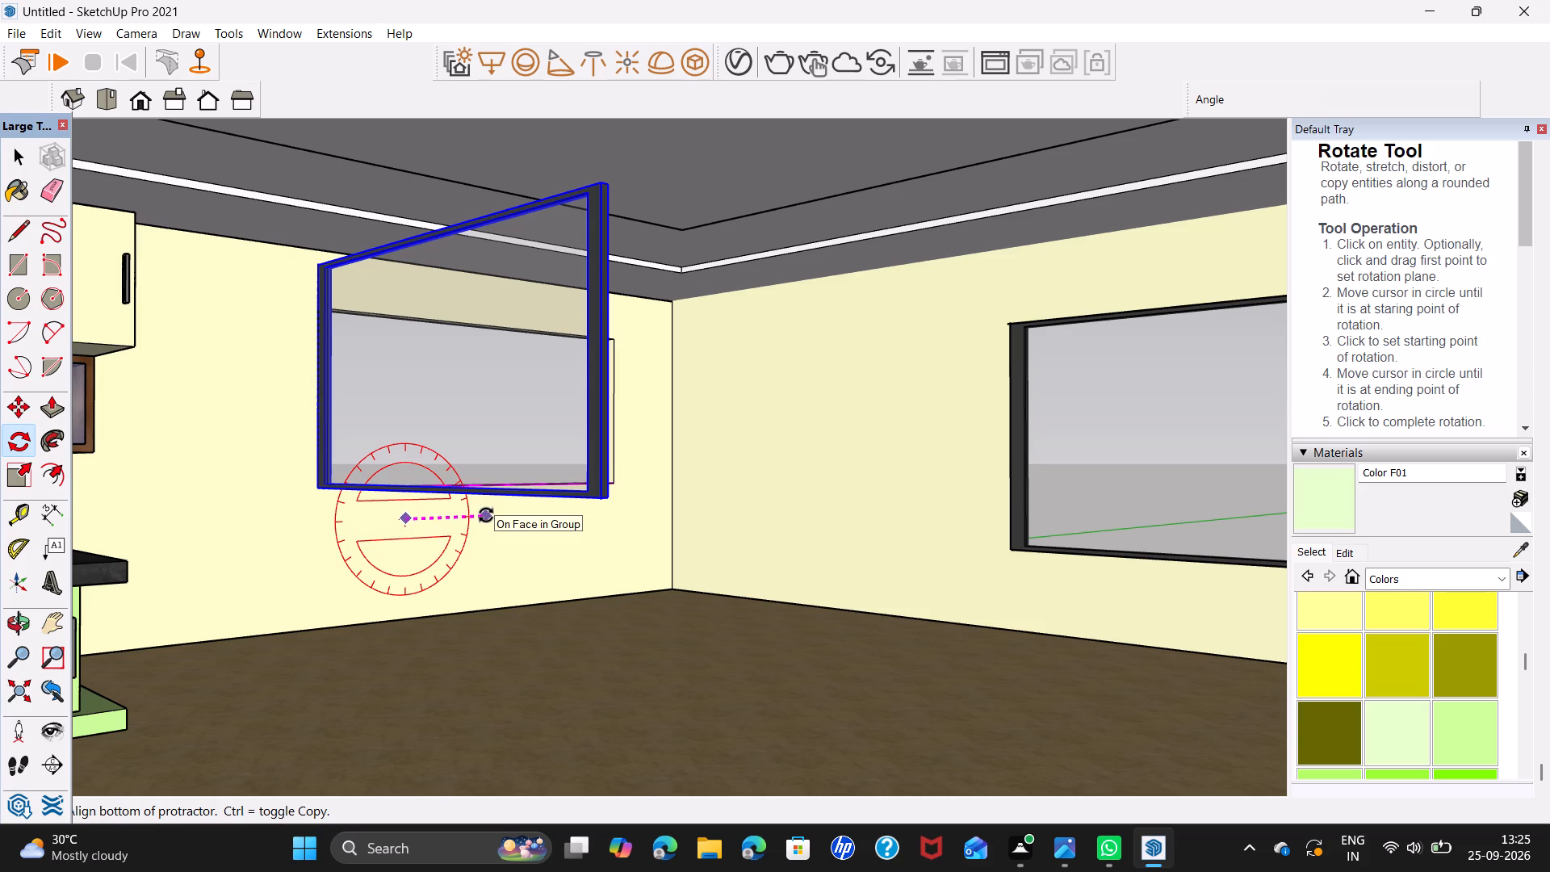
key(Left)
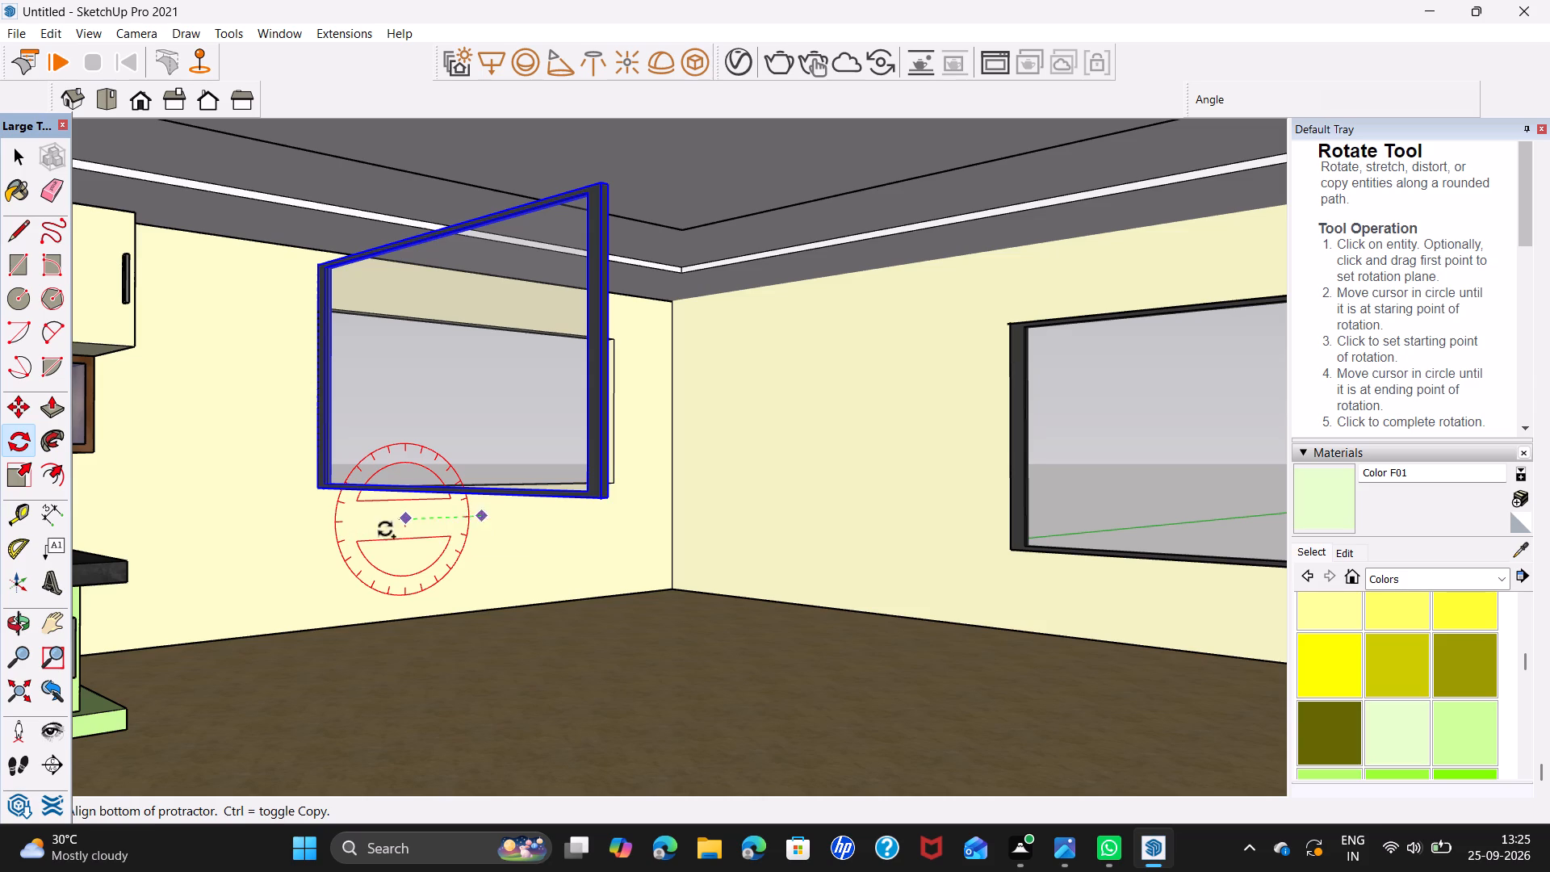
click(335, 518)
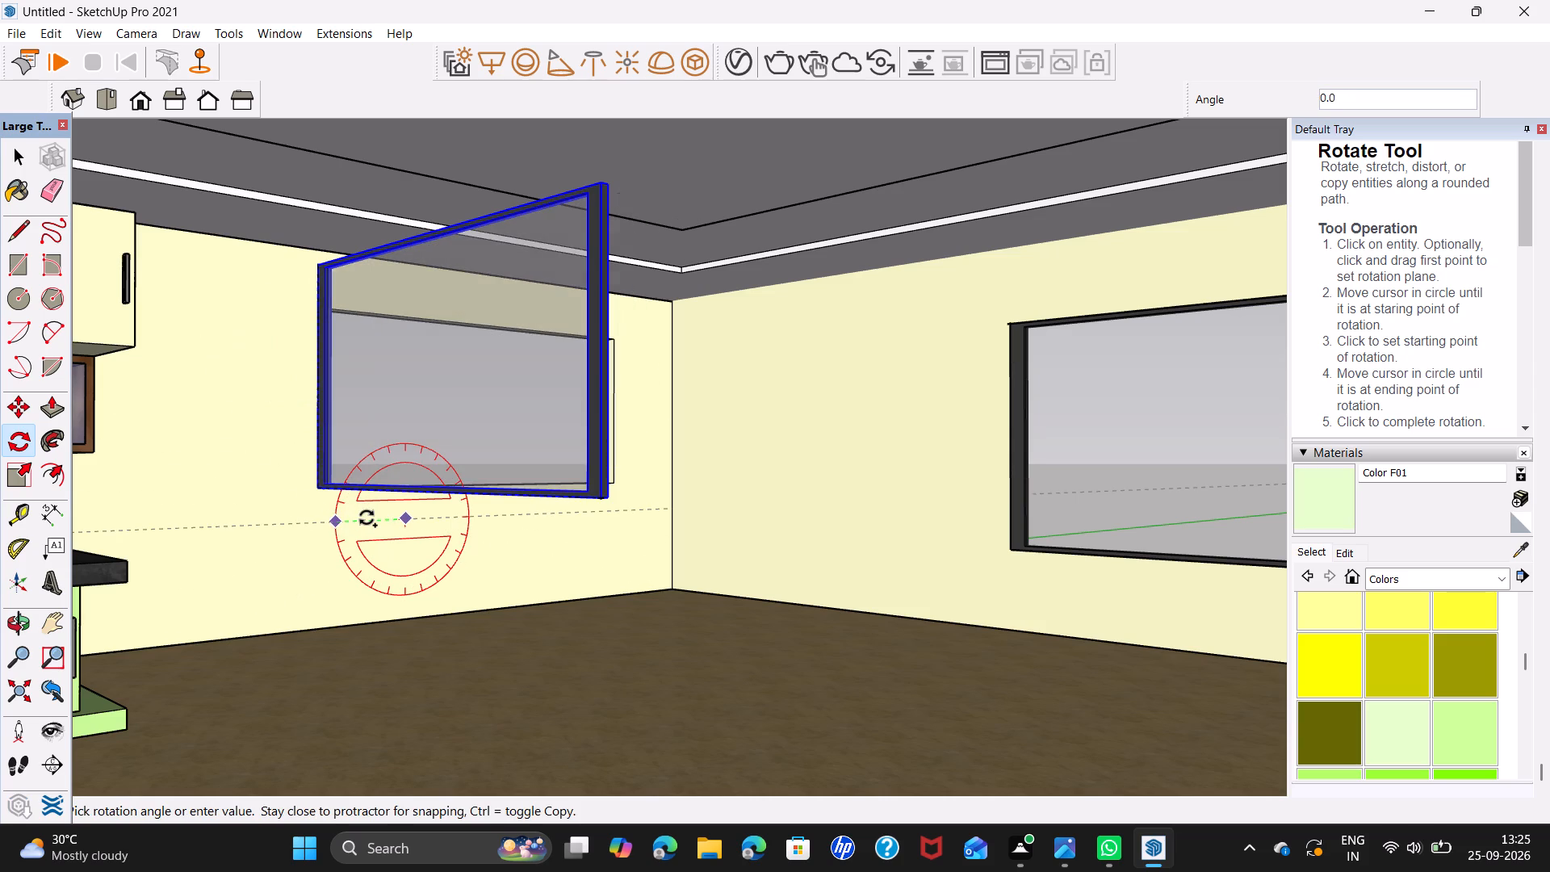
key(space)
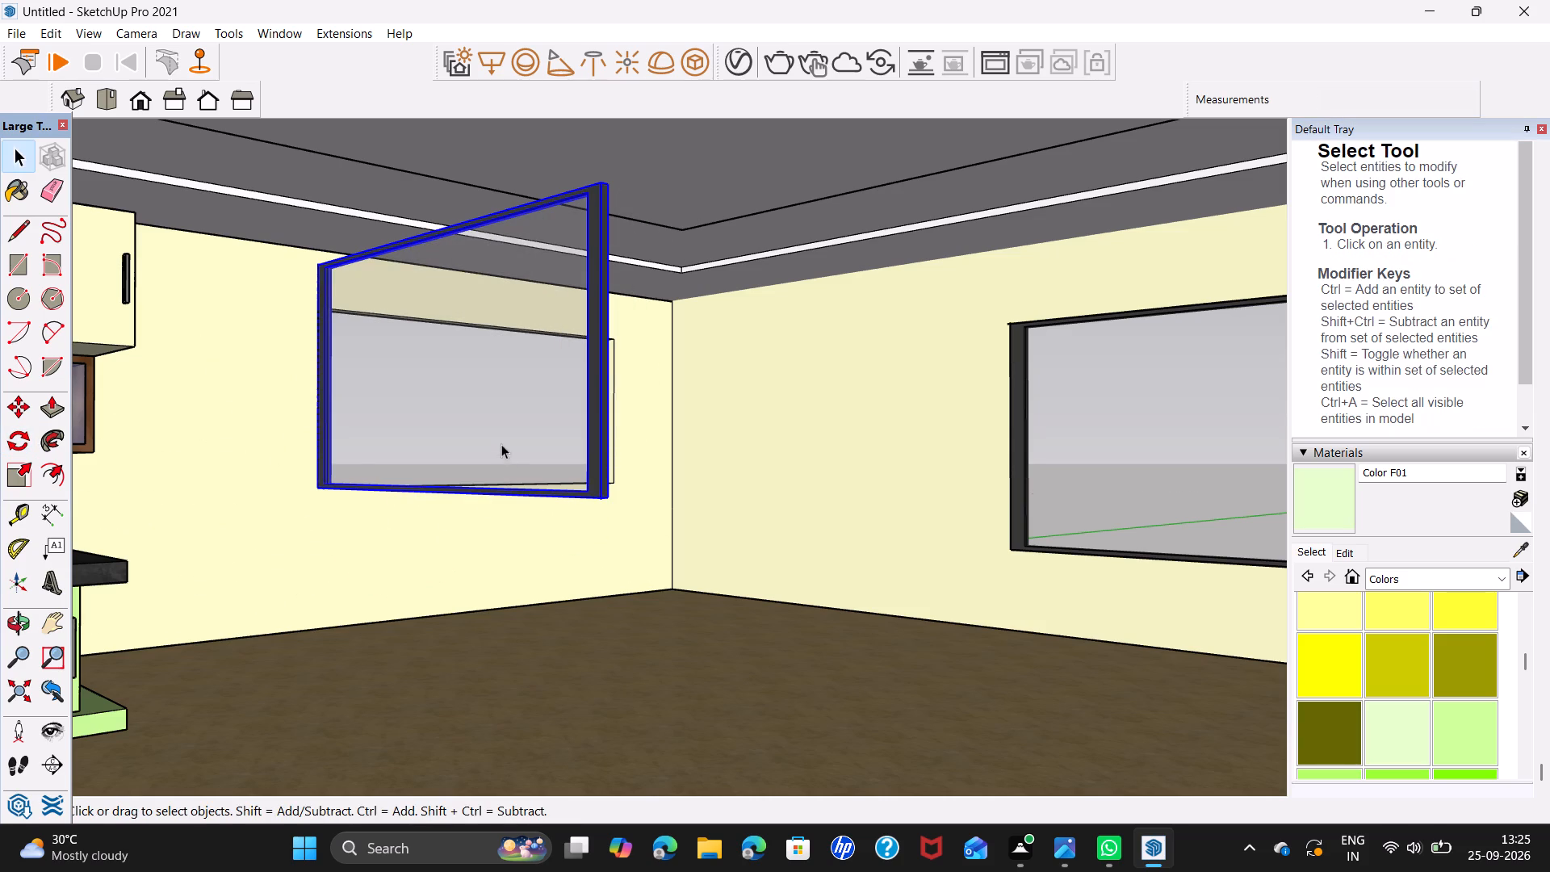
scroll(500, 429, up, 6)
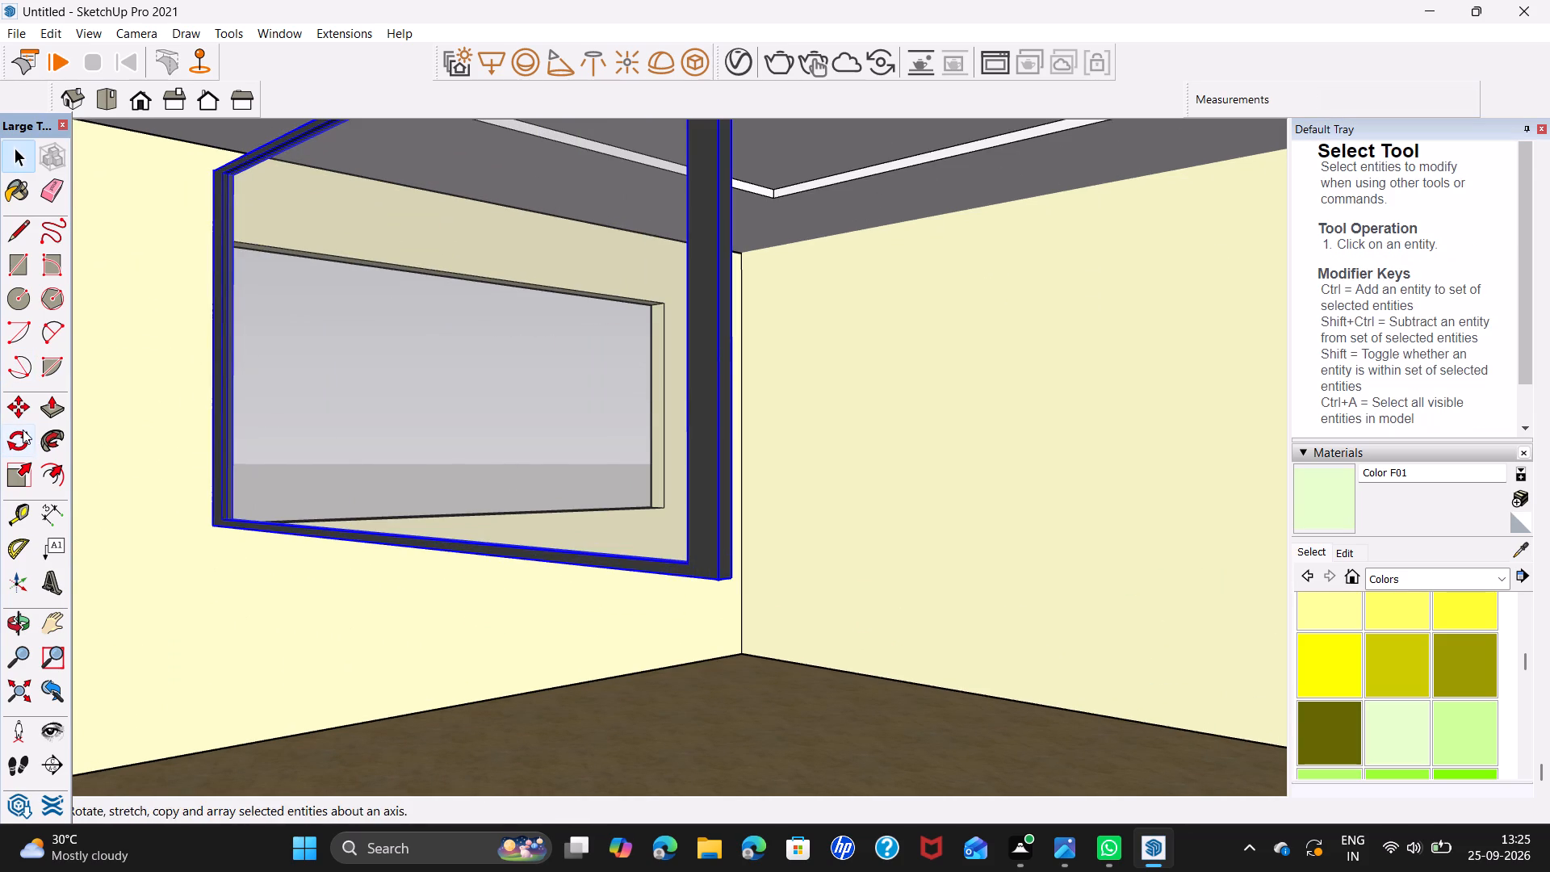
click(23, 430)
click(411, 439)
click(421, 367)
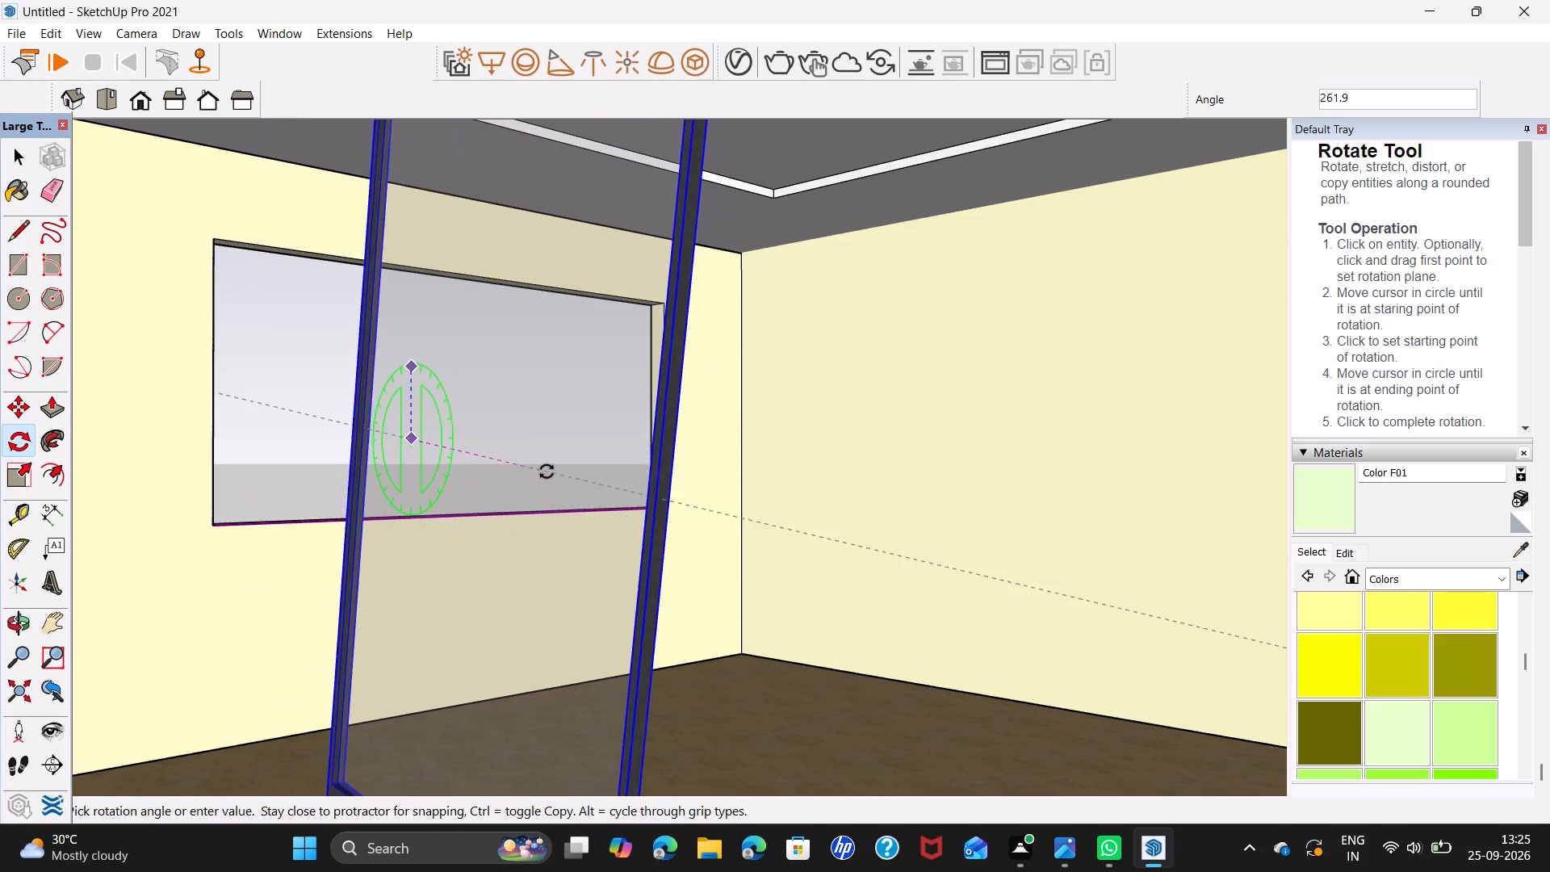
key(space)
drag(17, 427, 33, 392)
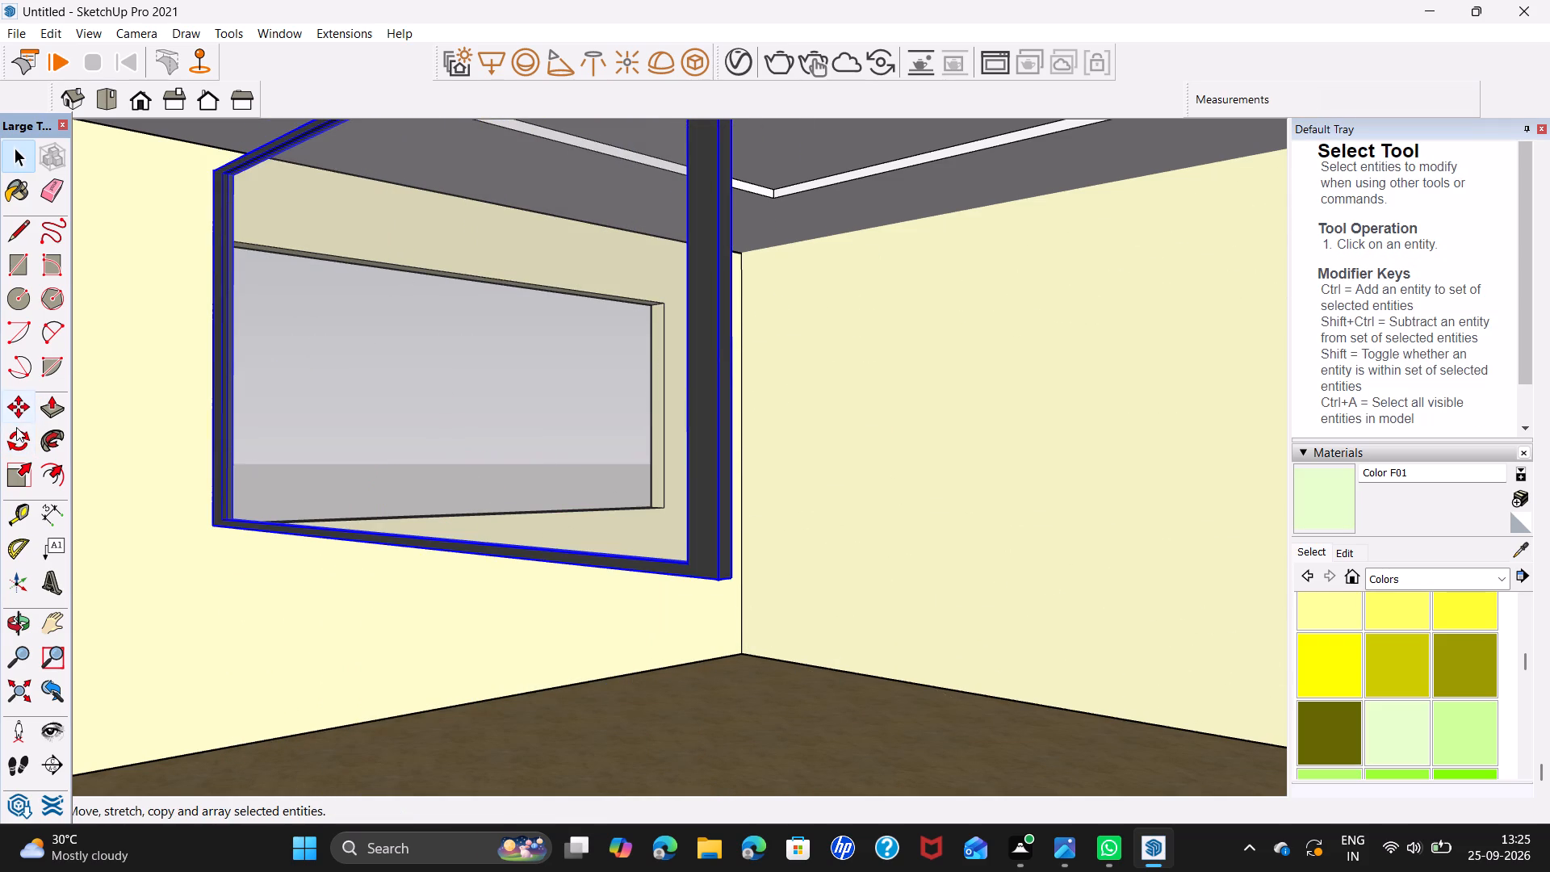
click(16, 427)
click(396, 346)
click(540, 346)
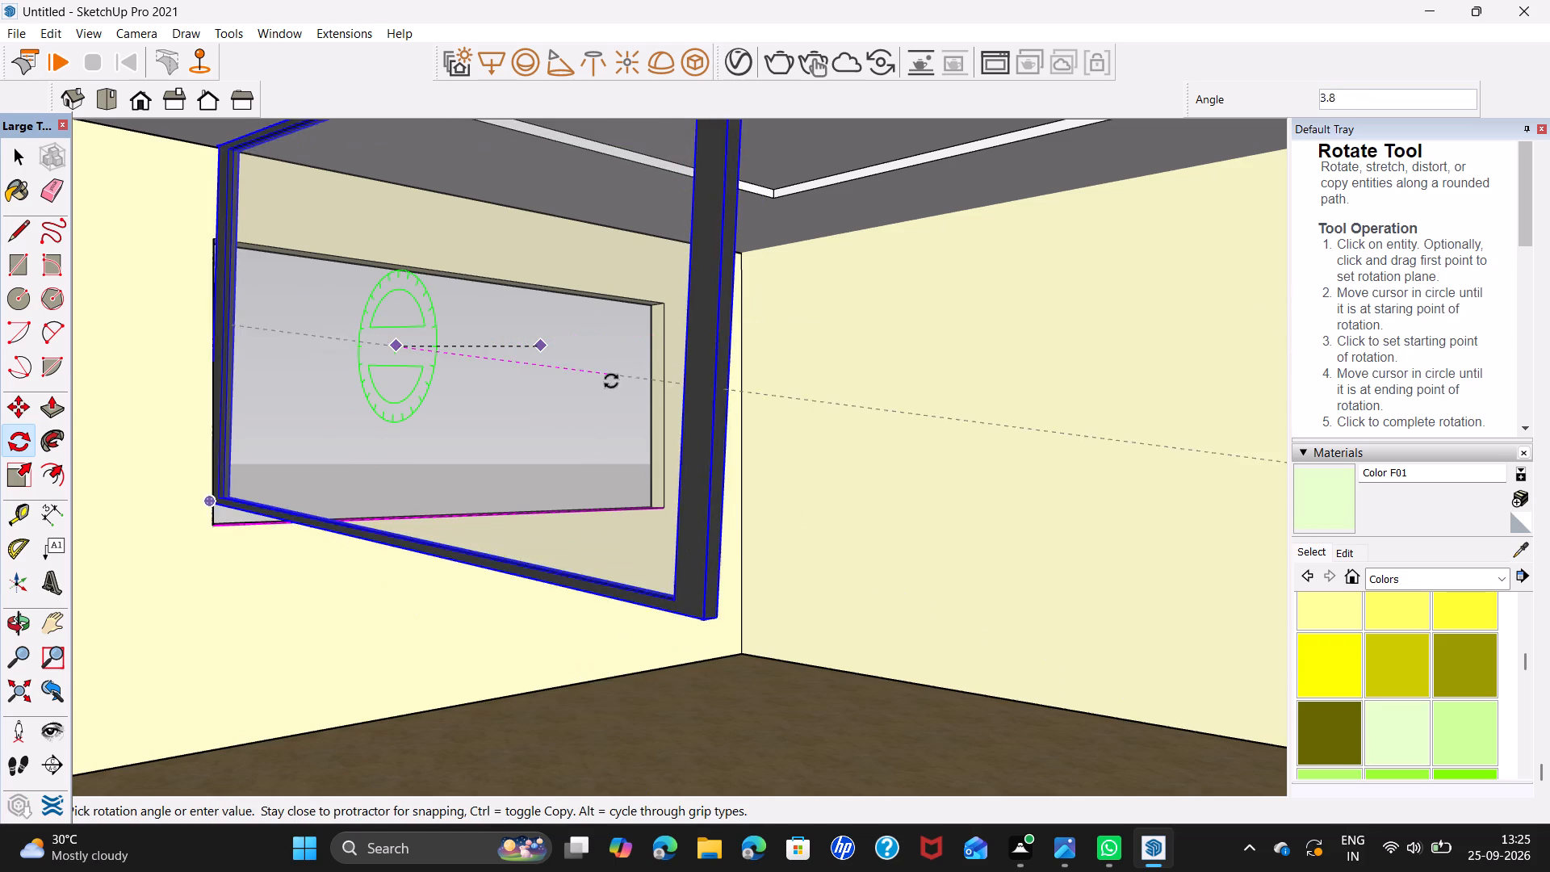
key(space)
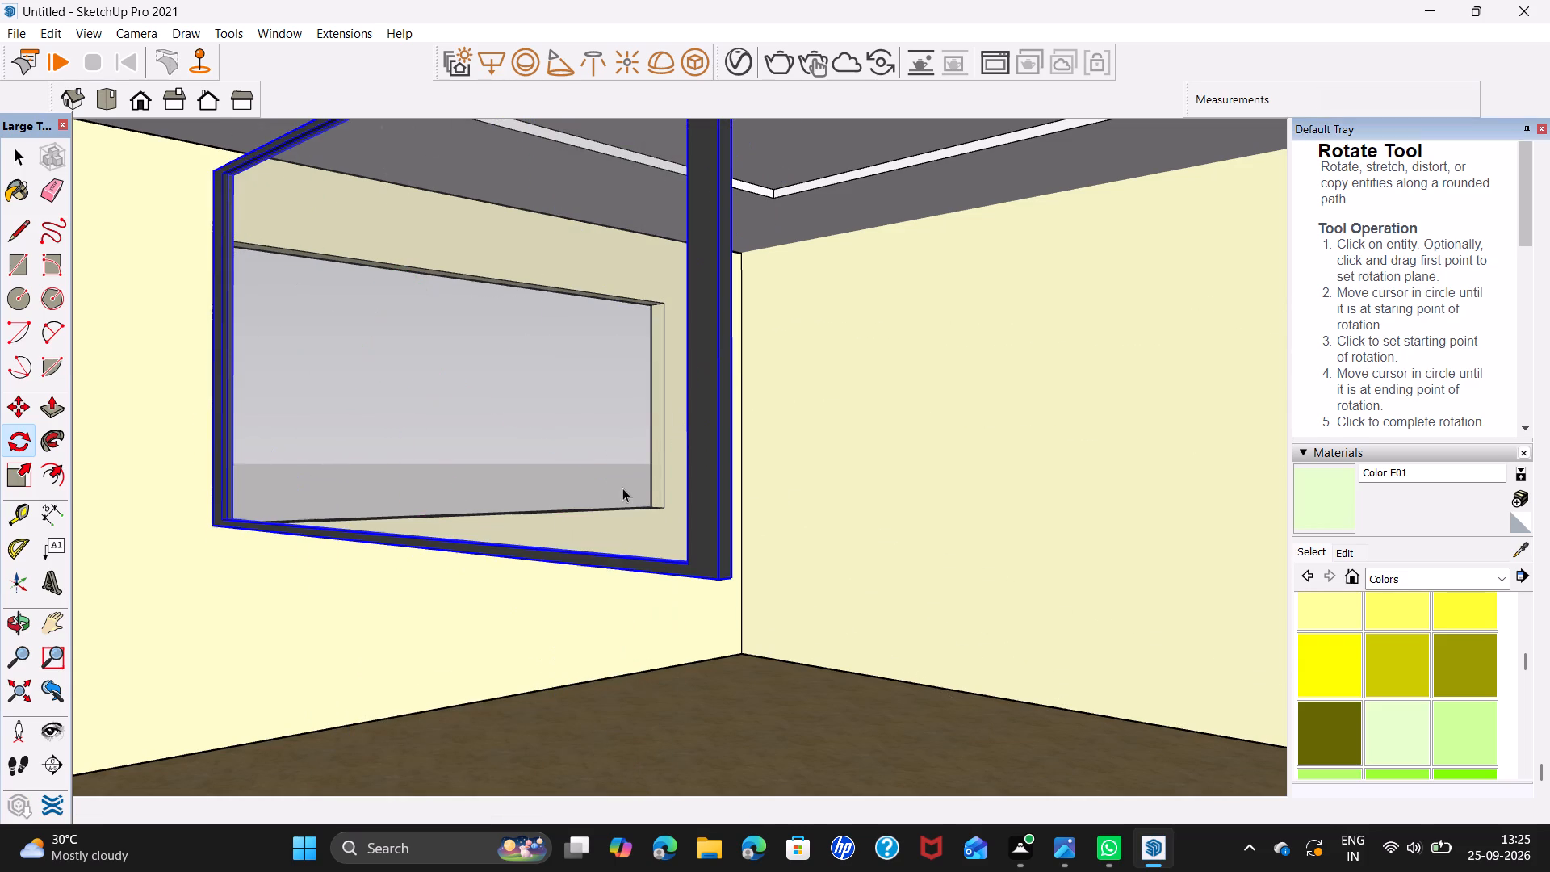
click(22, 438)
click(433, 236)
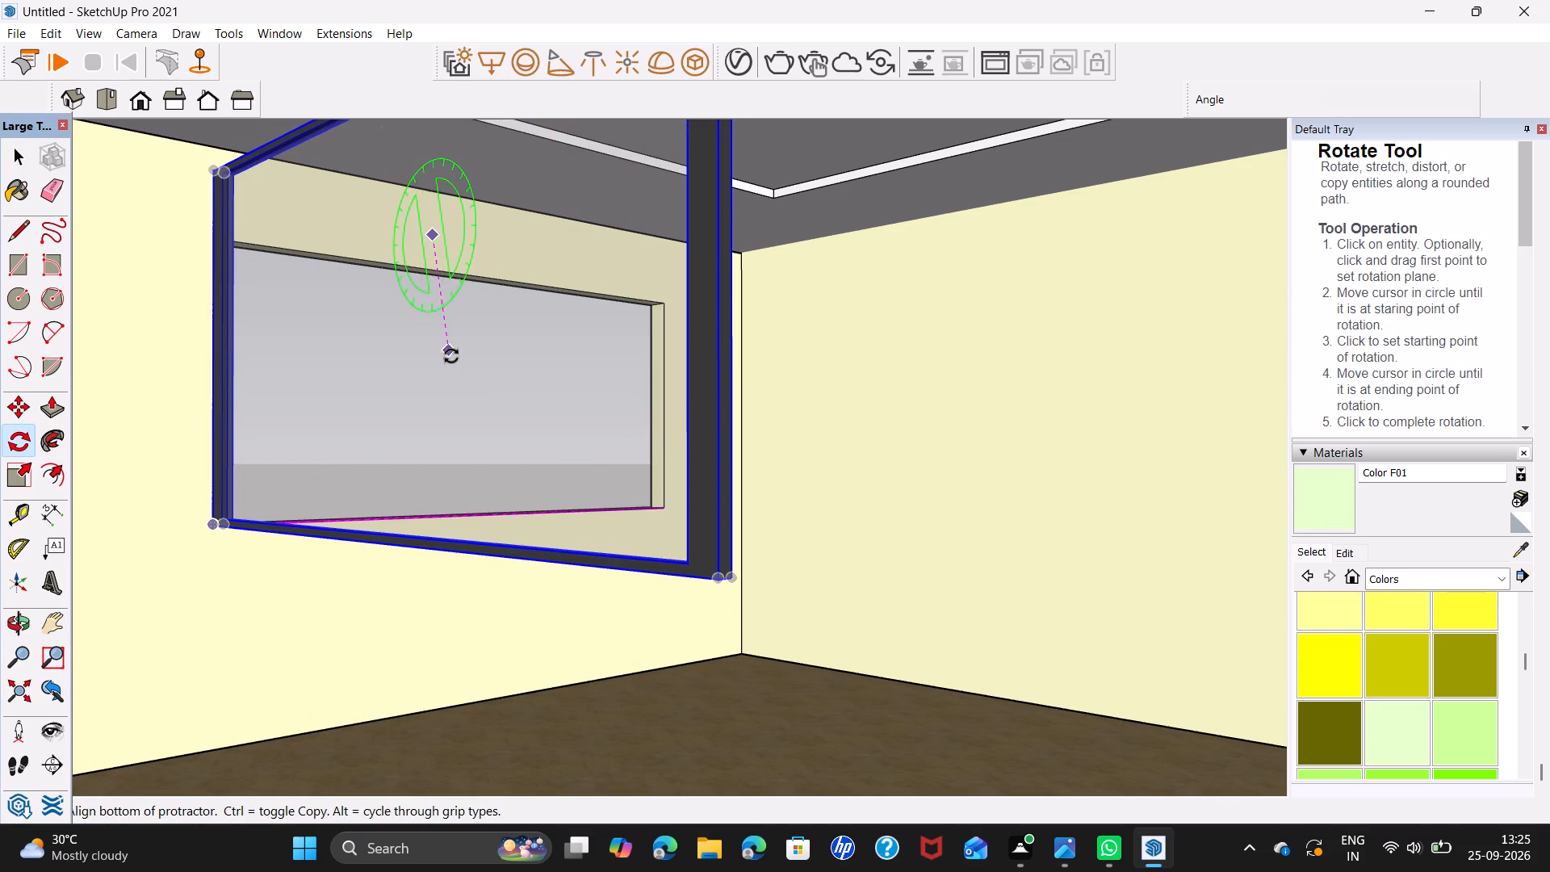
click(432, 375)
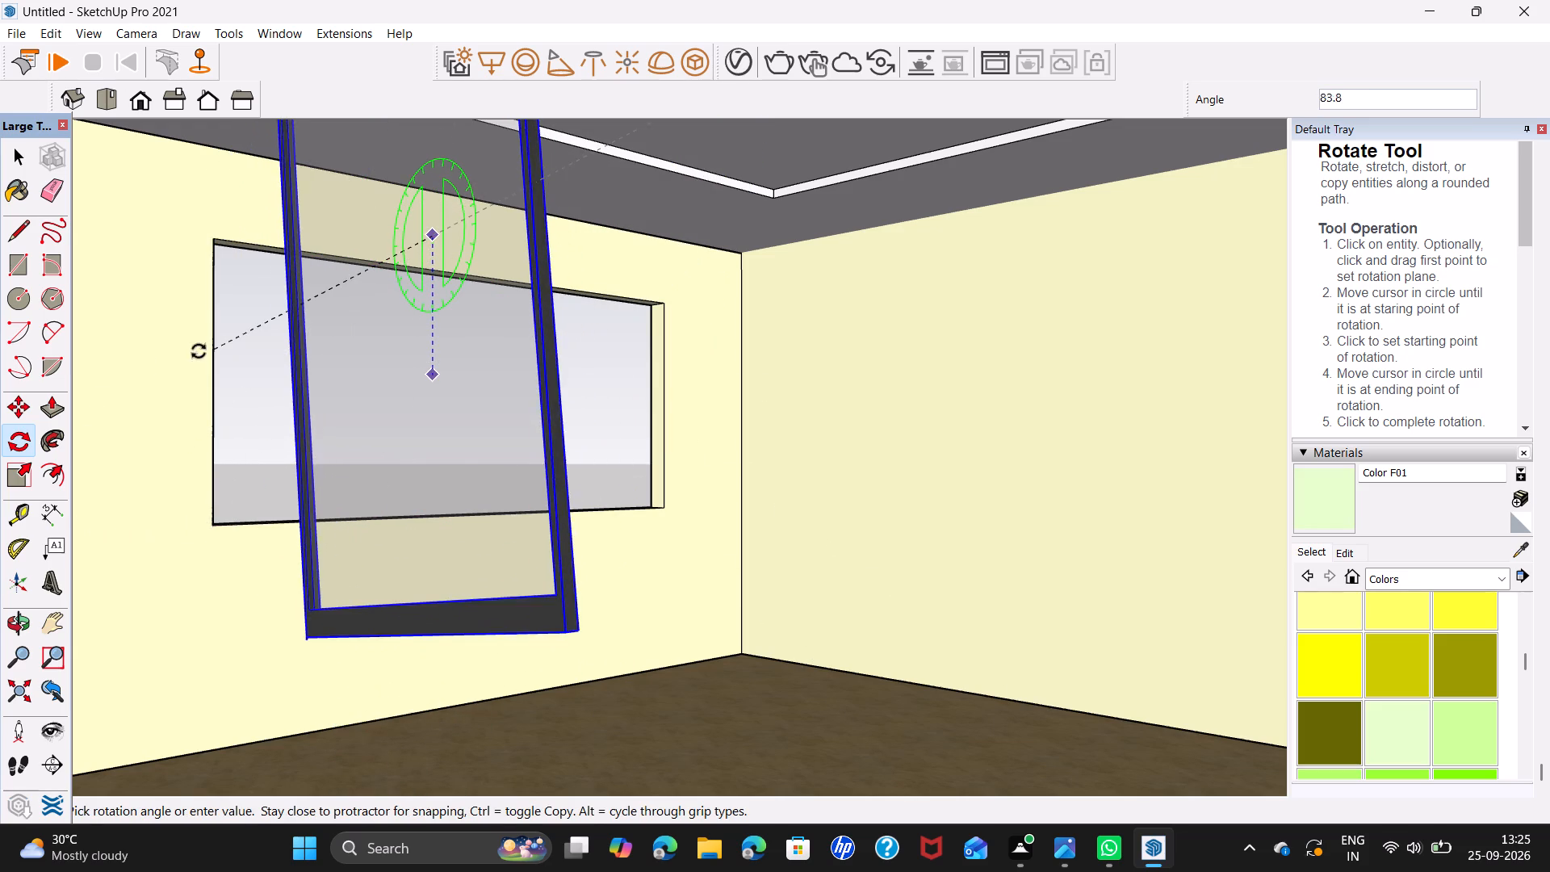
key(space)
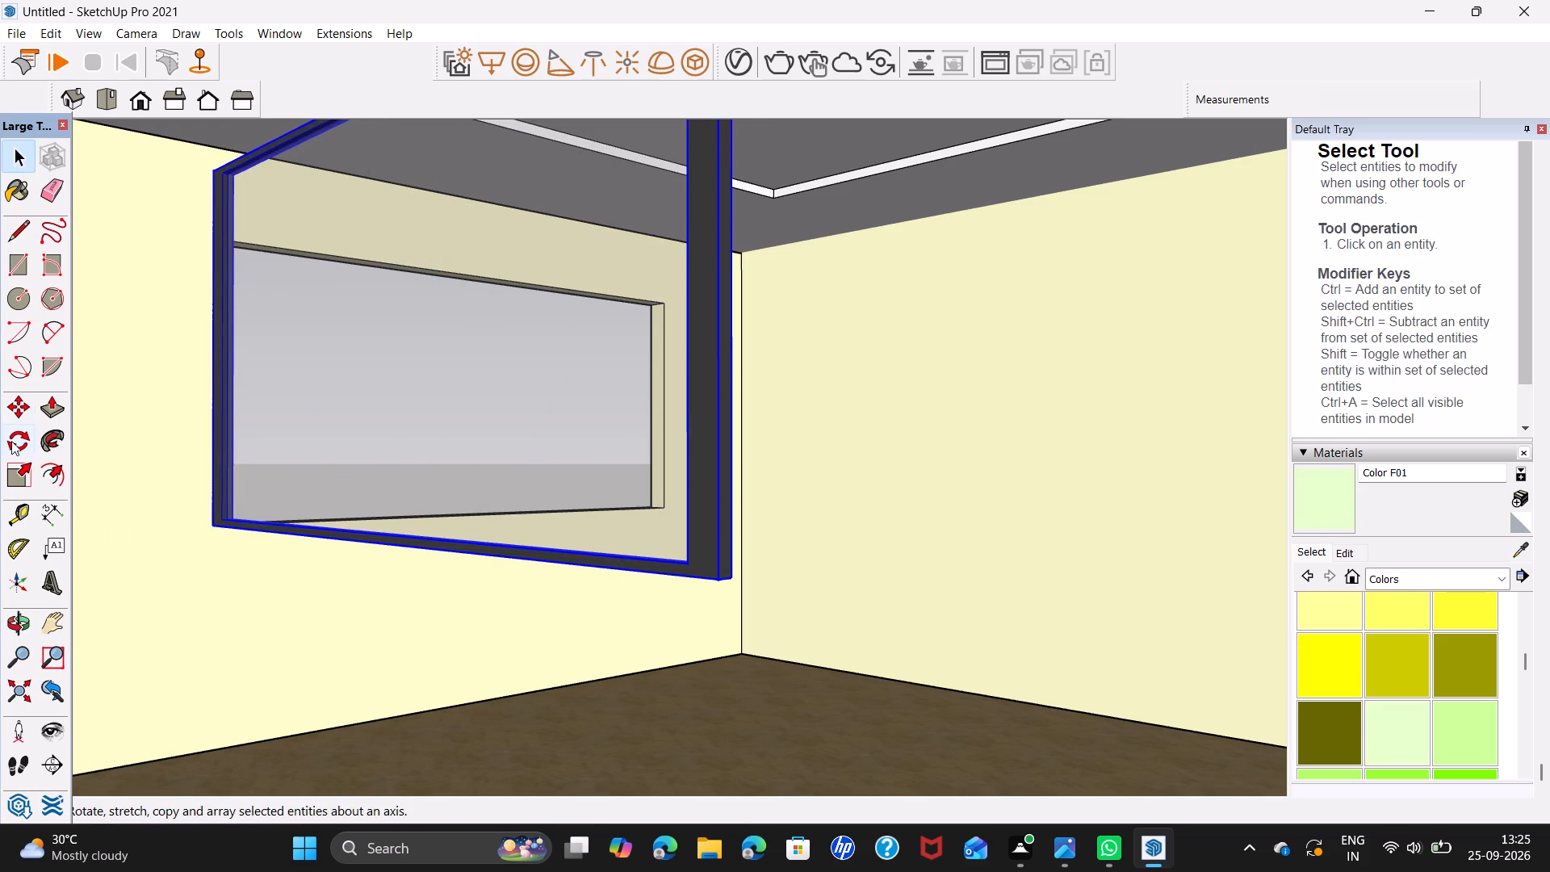
Rotate the copied window 90° about the vertical axis so it lies parallel to the side wall.
click(11, 442)
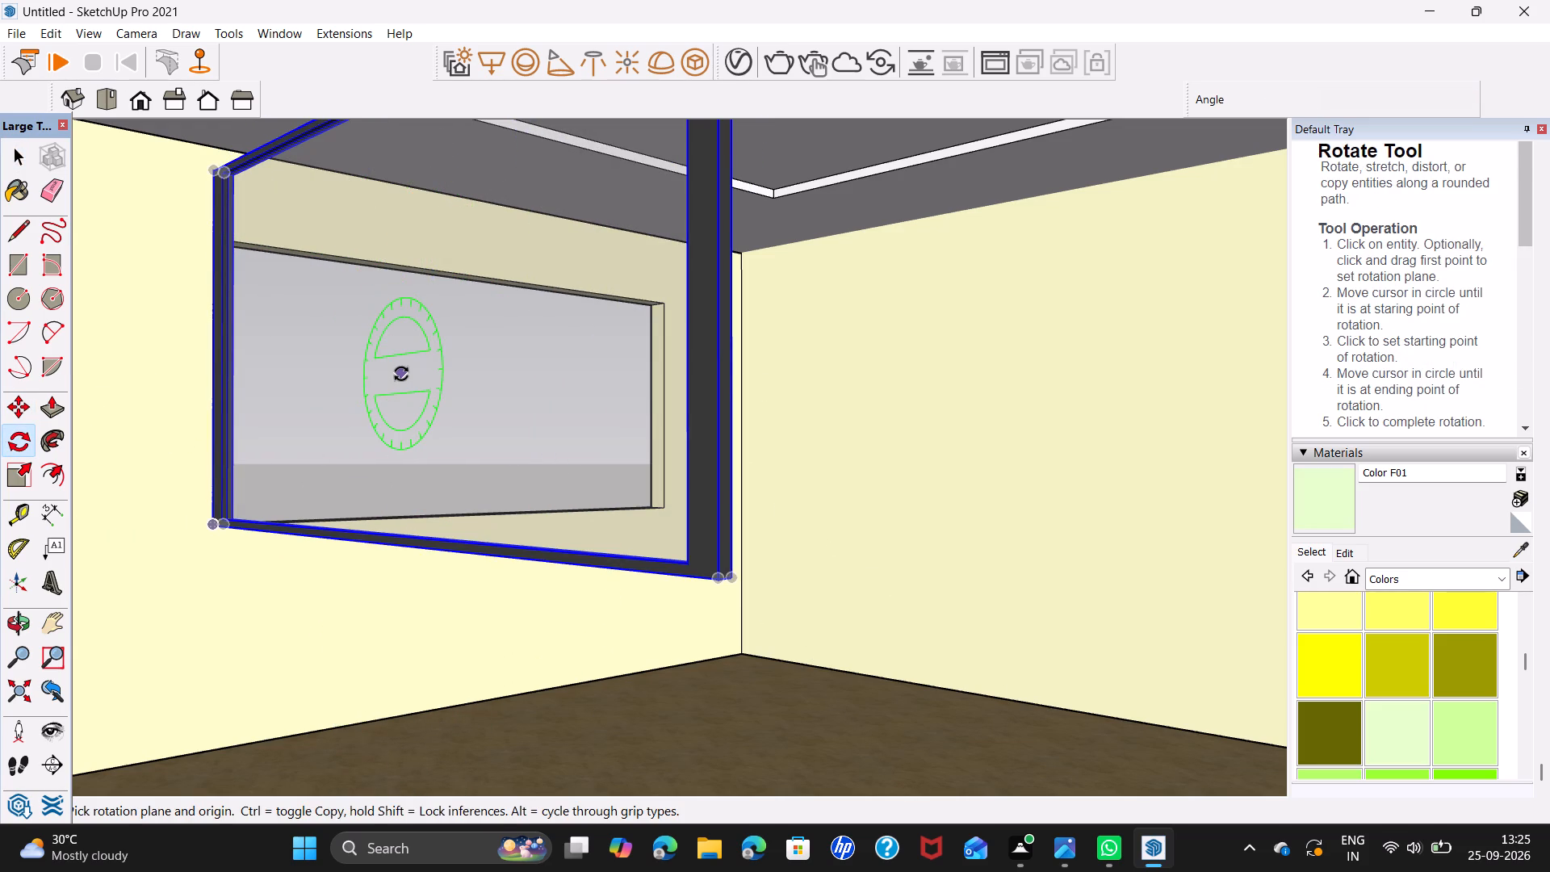
key(Up)
key(Down)
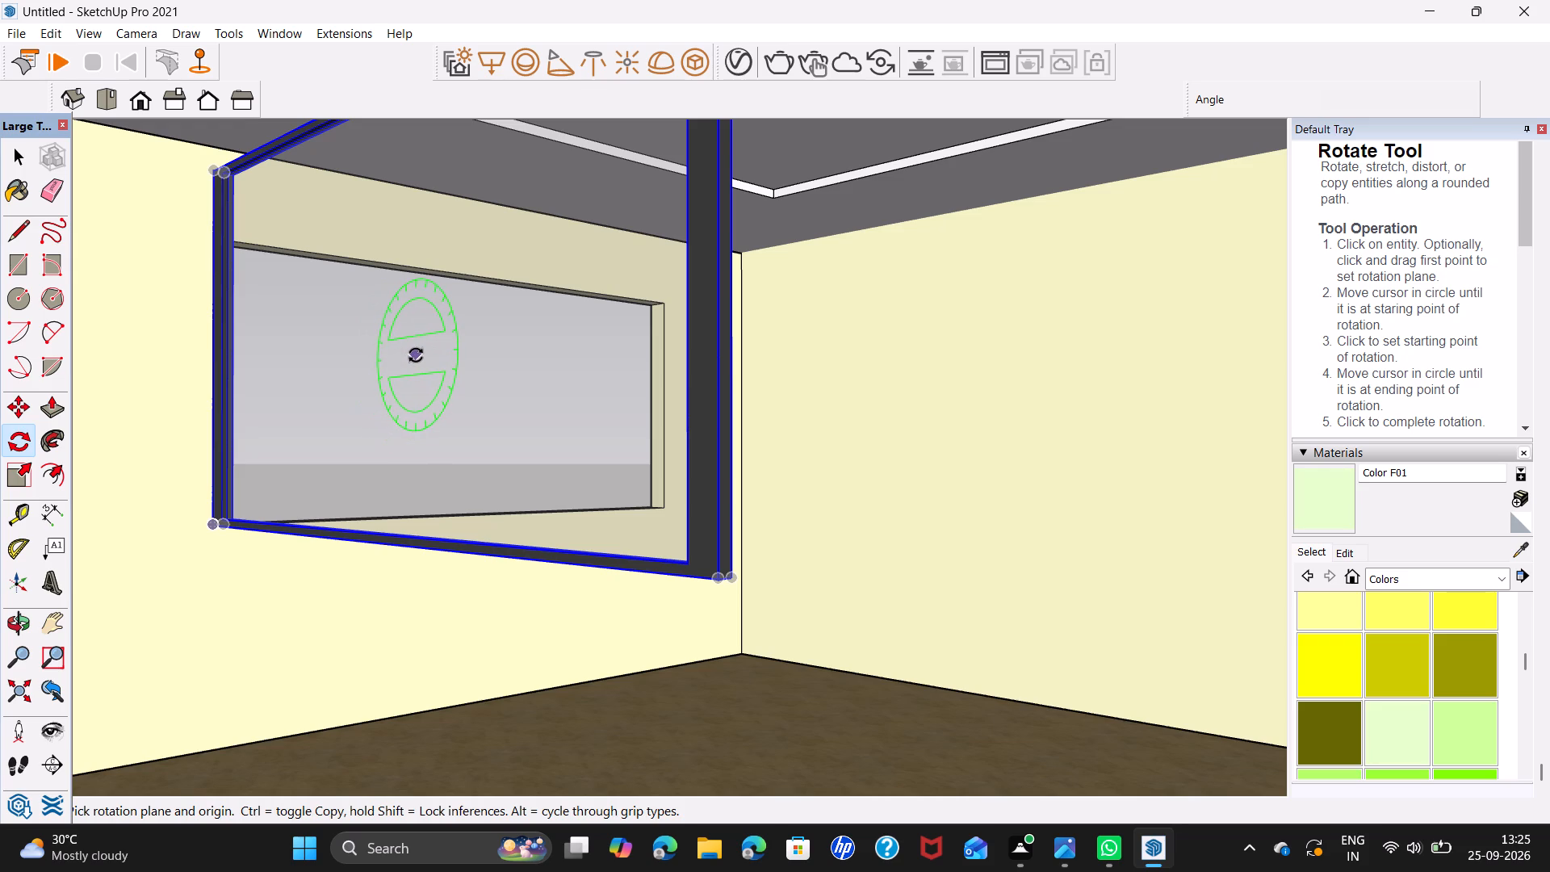
key(Down)
key(Left)
key(Left)
scroll(418, 359, down, 3)
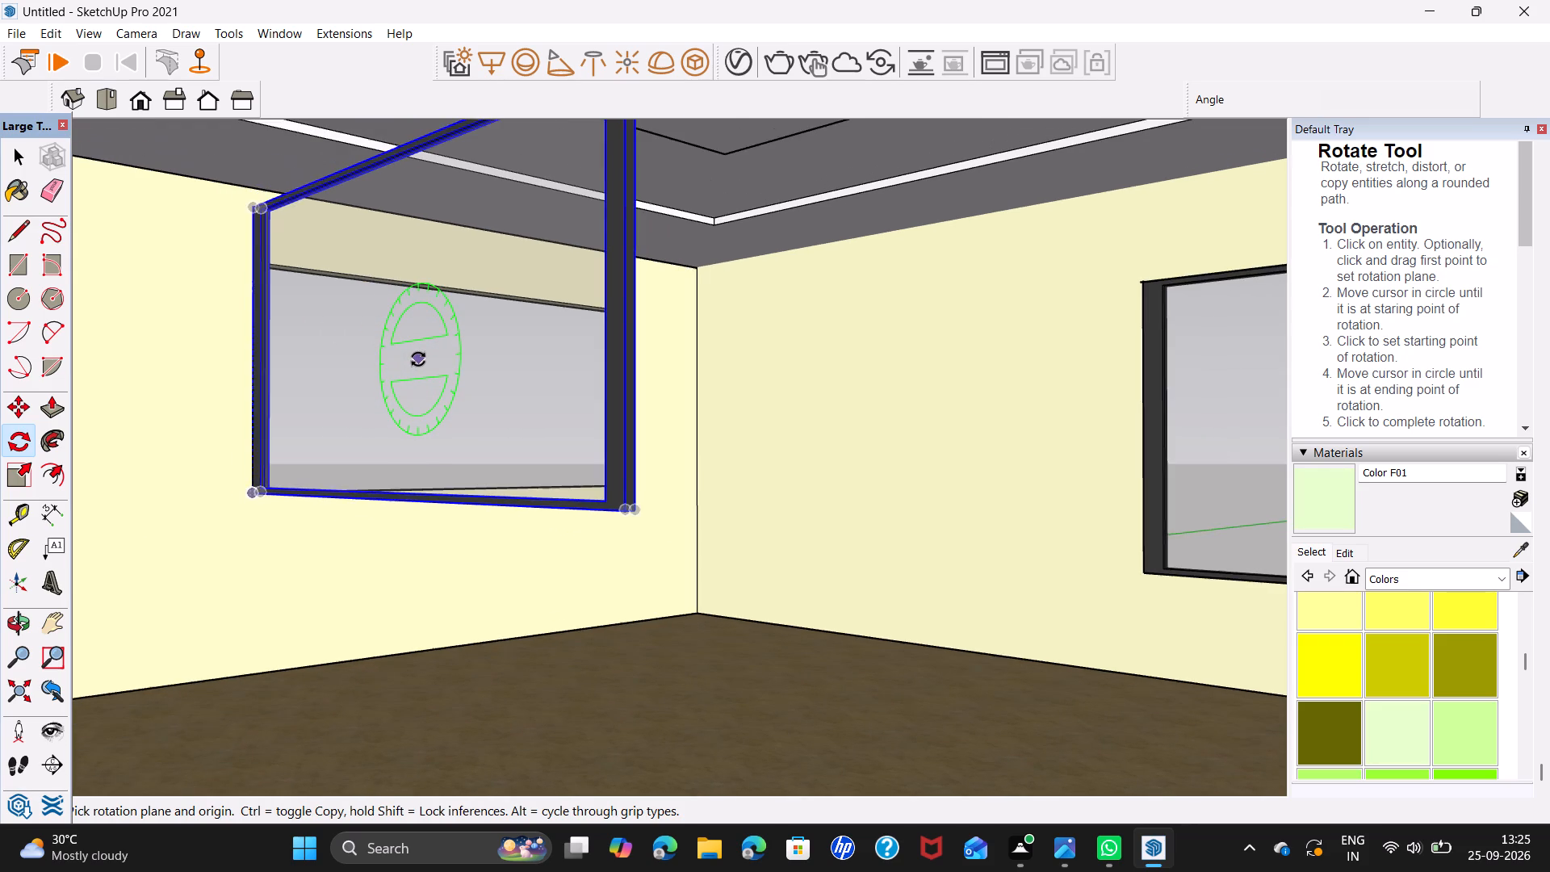
middle_drag(418, 359, 714, 374)
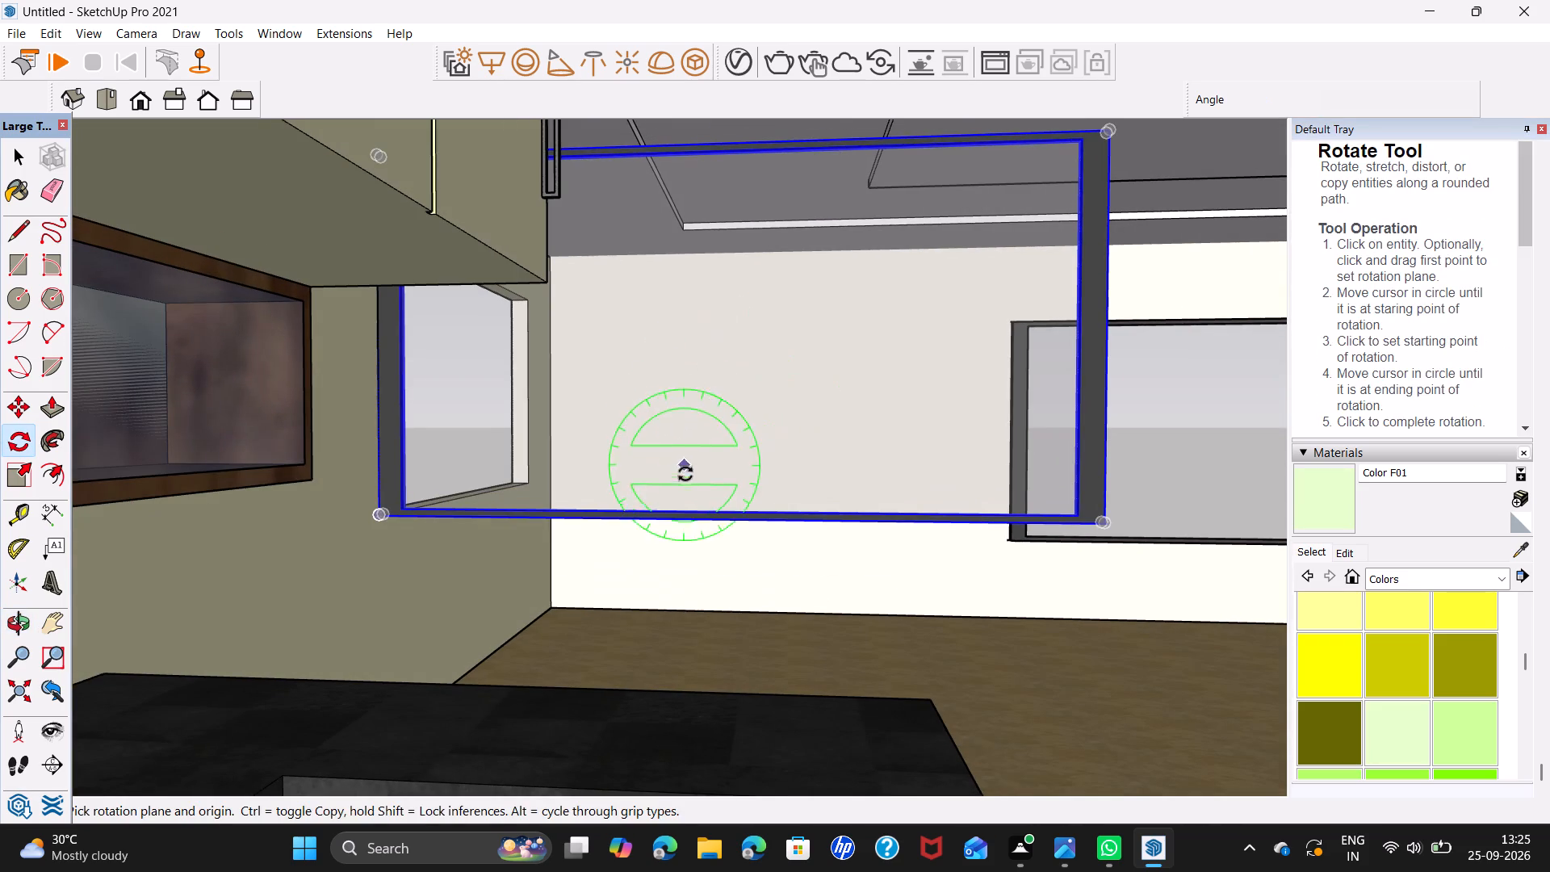
middle_drag(700, 562, 690, 620)
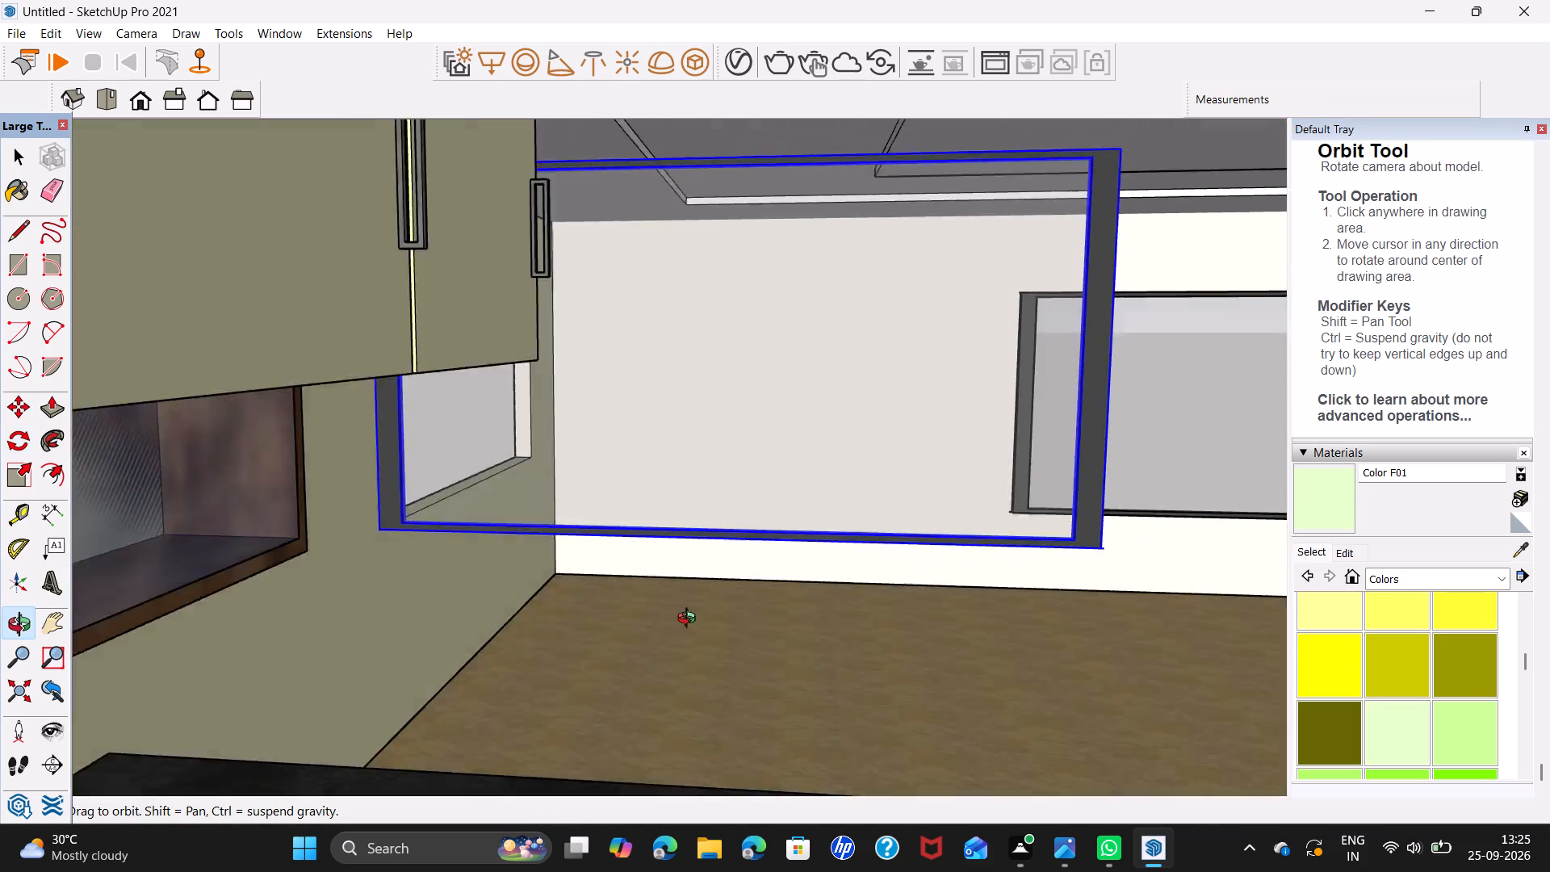
middle_drag(690, 620, 656, 622)
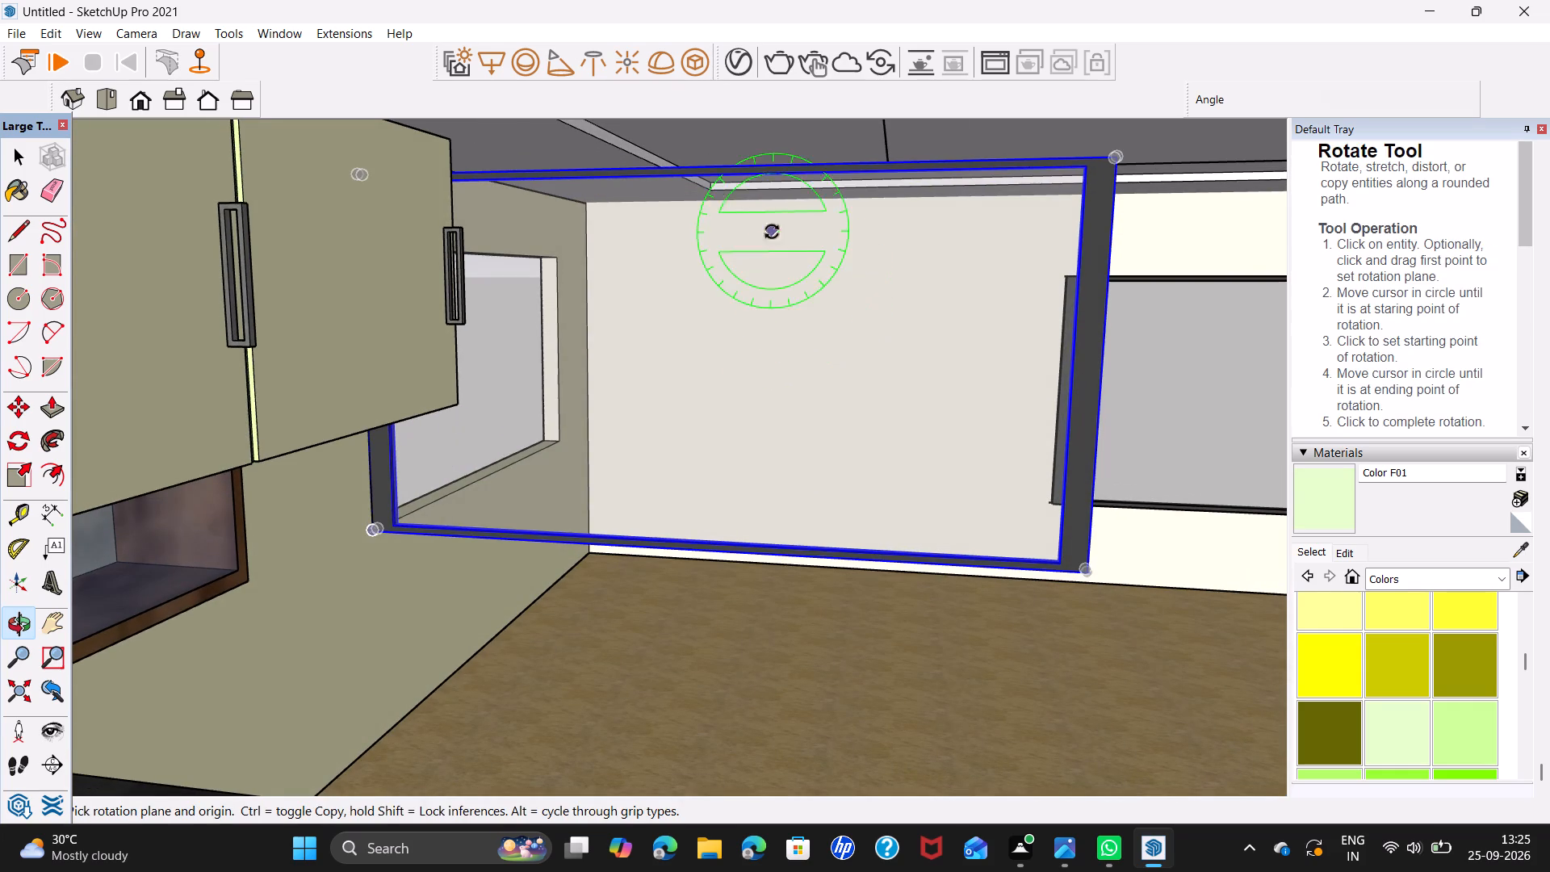
key(Left)
key(Left)
key(Left)
key(Left)
key(Down)
key(Down)
key(Down)
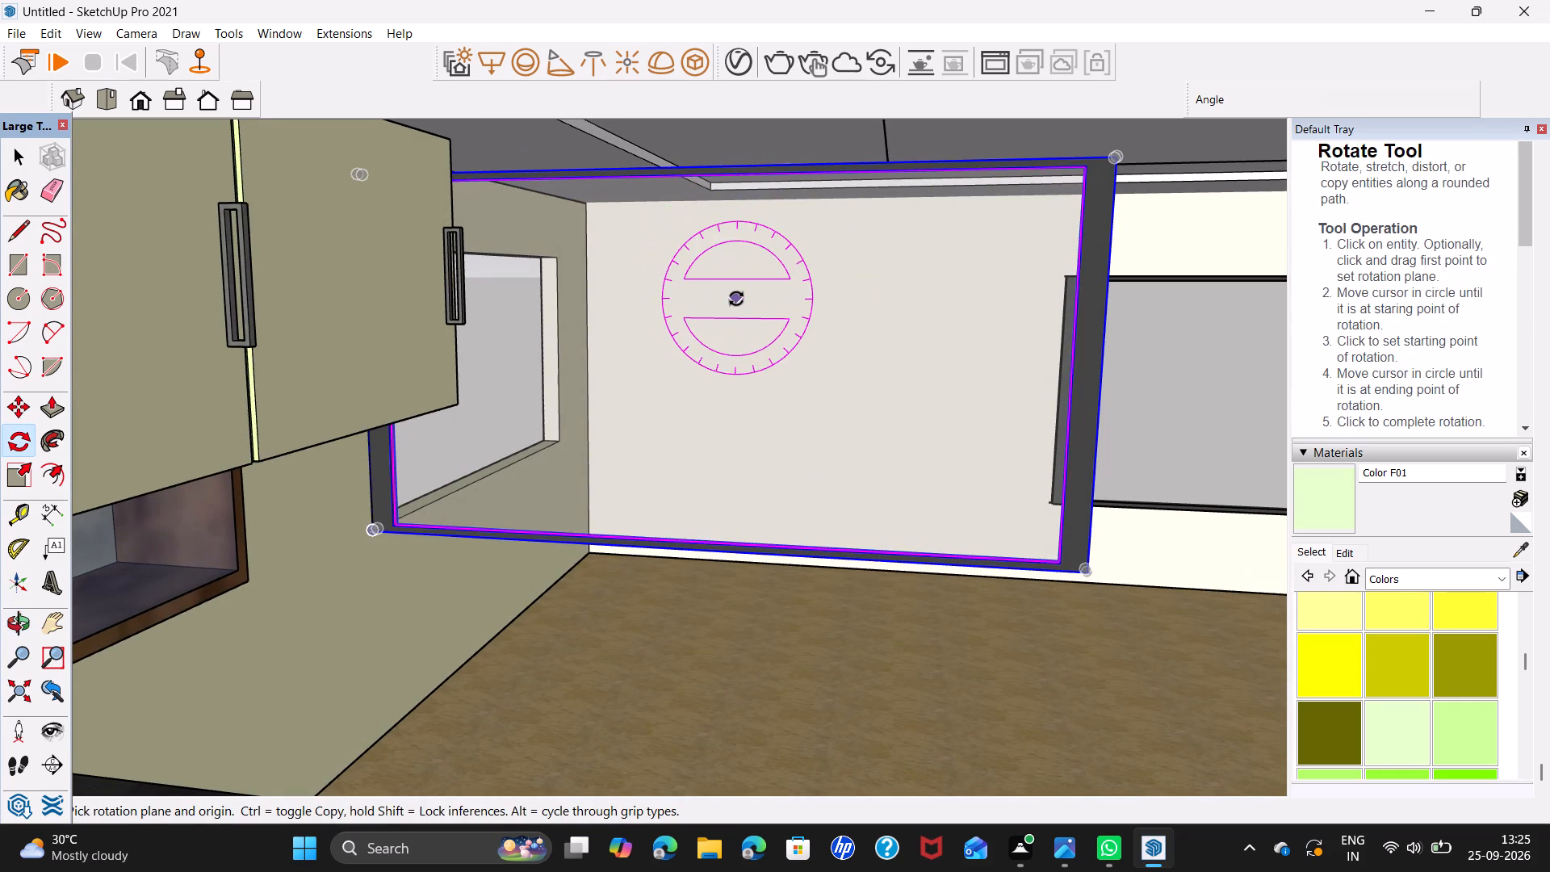
key(Down)
key(Down)
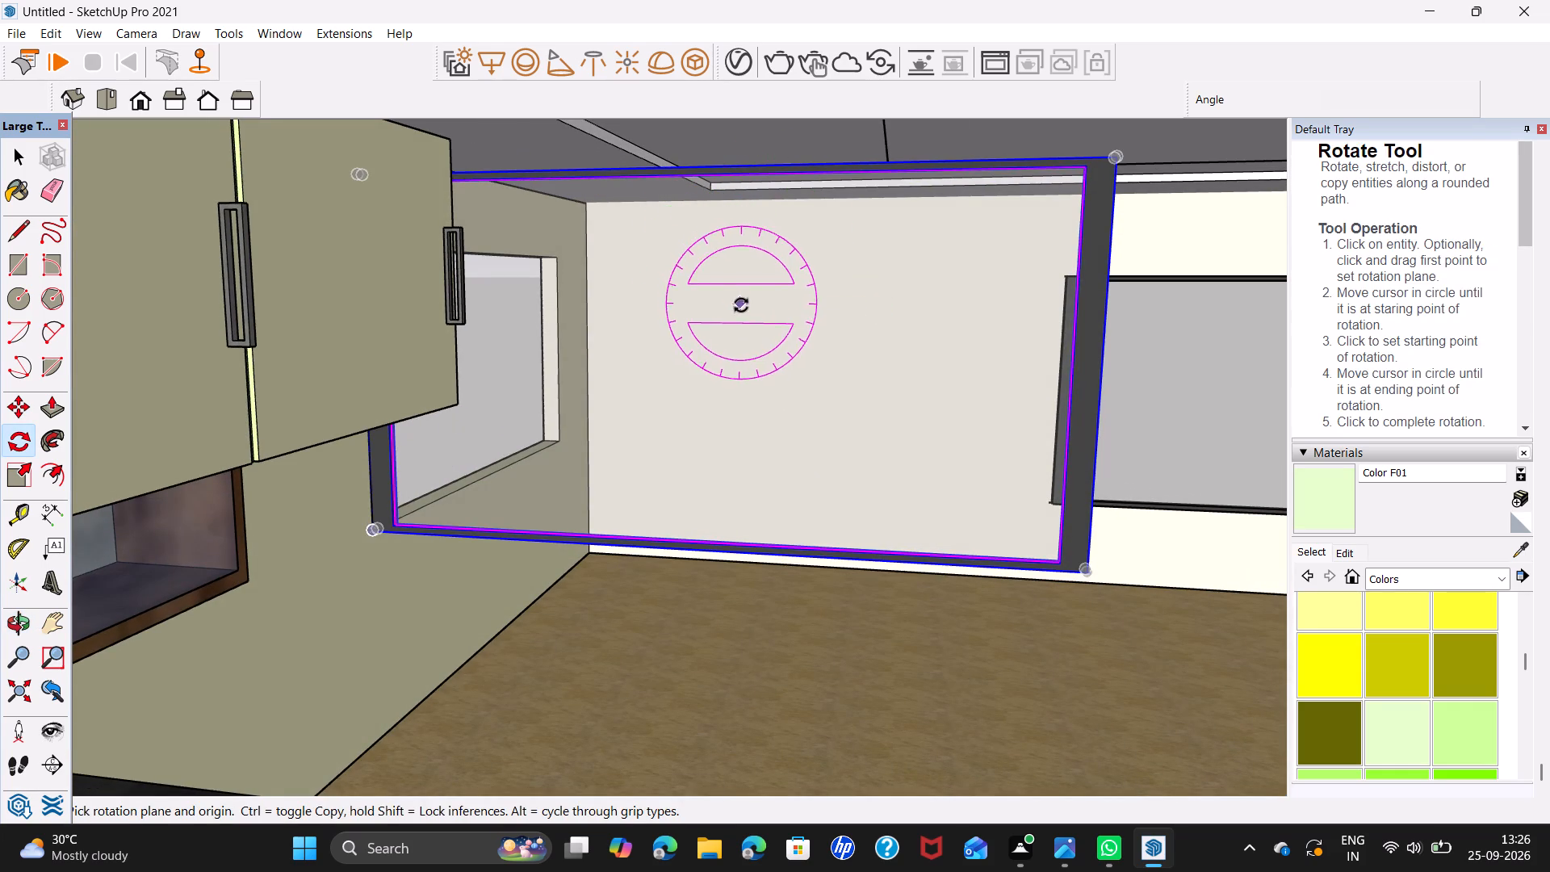
key(Up)
click(744, 313)
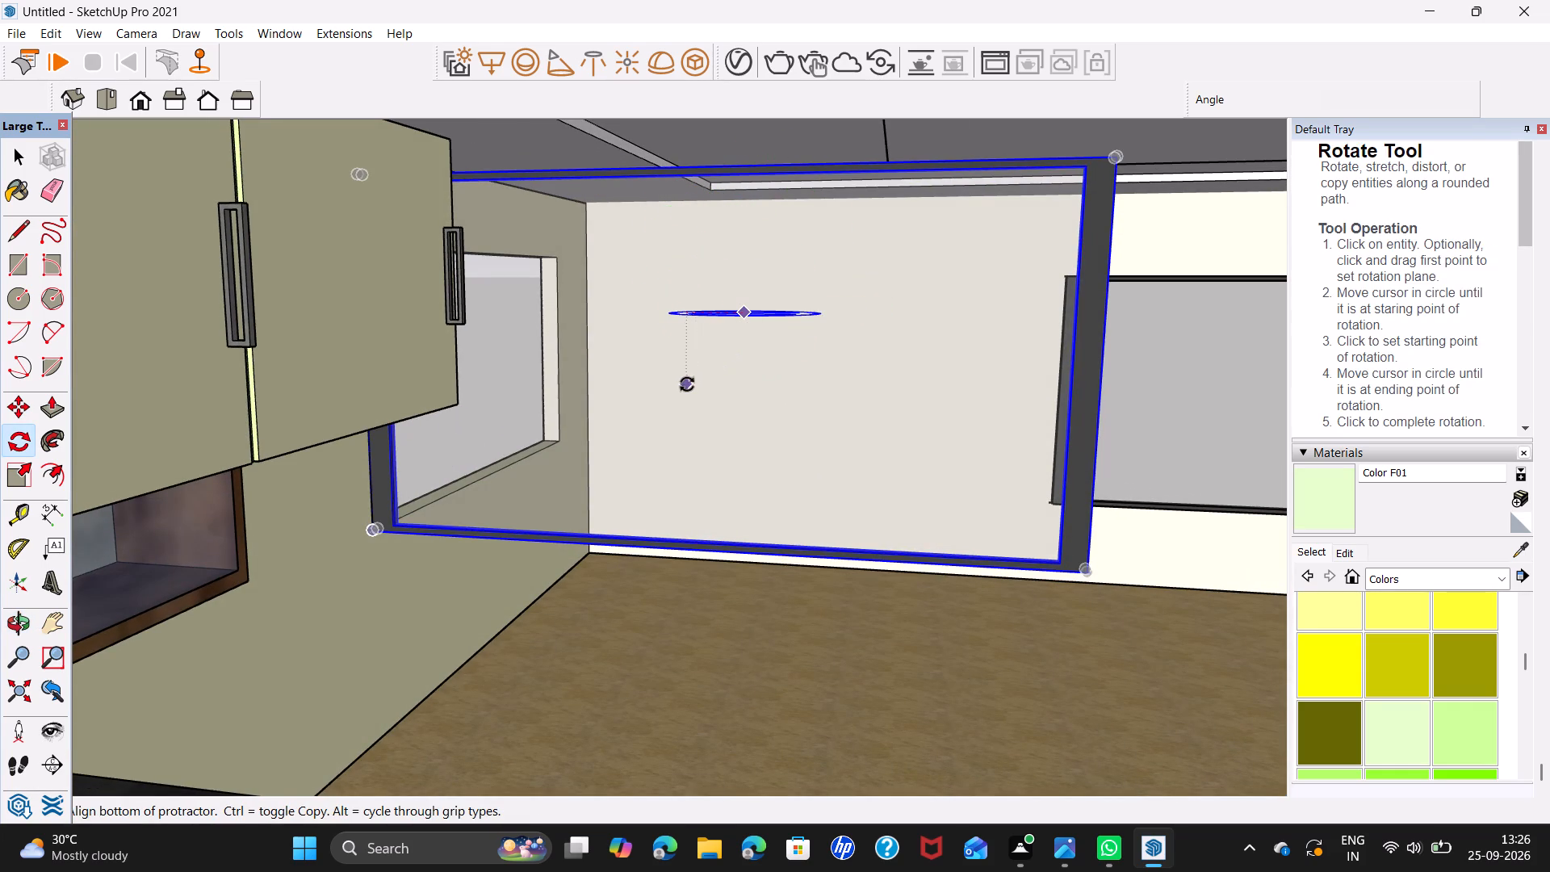
middle_drag(691, 384, 388, 419)
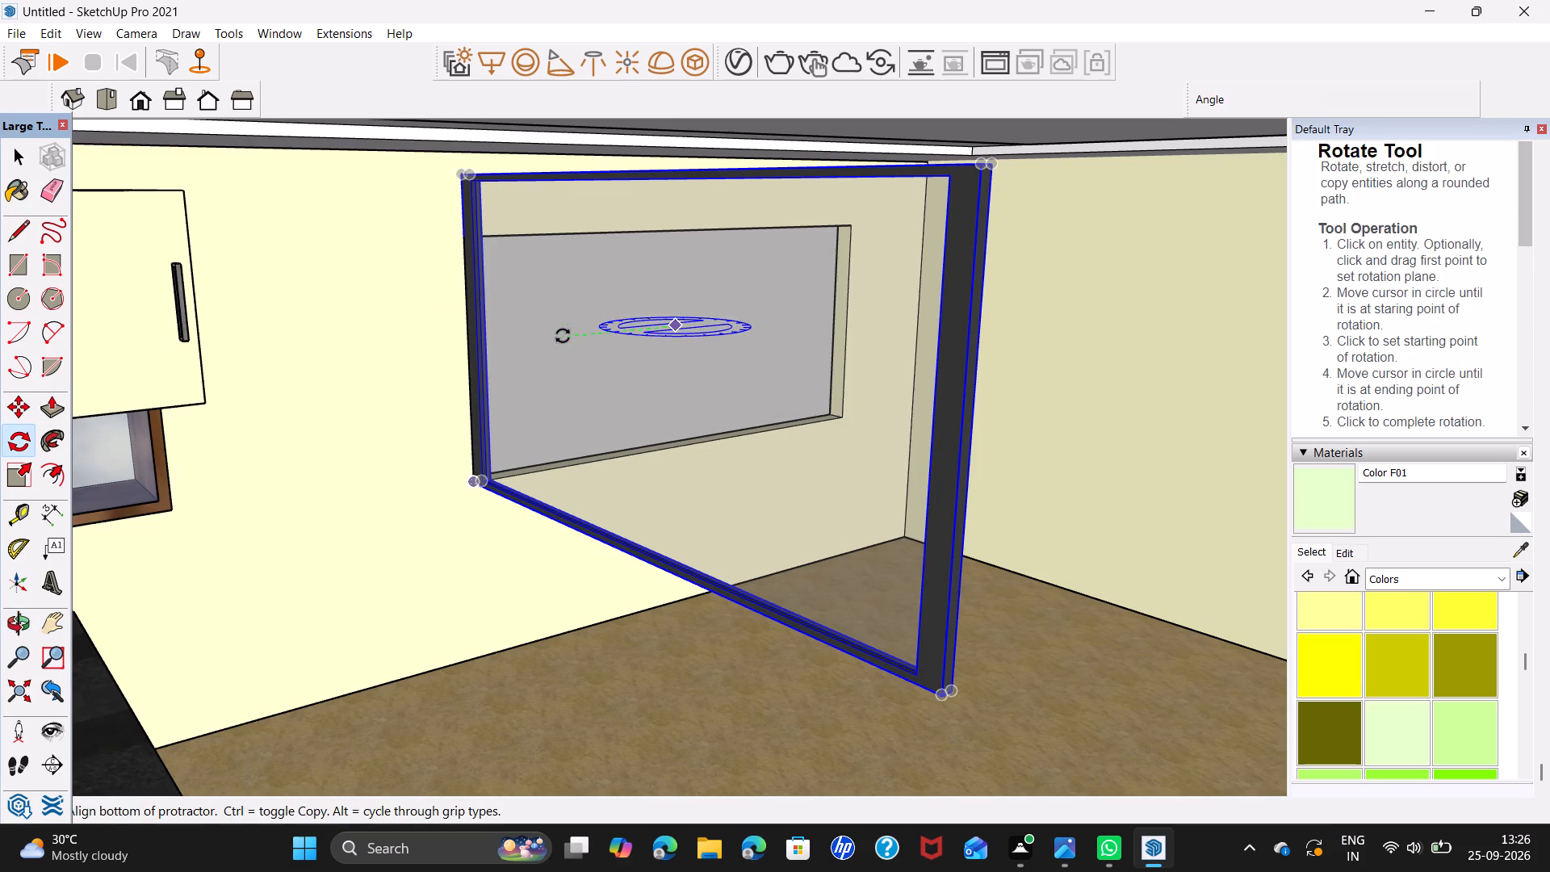
click(547, 308)
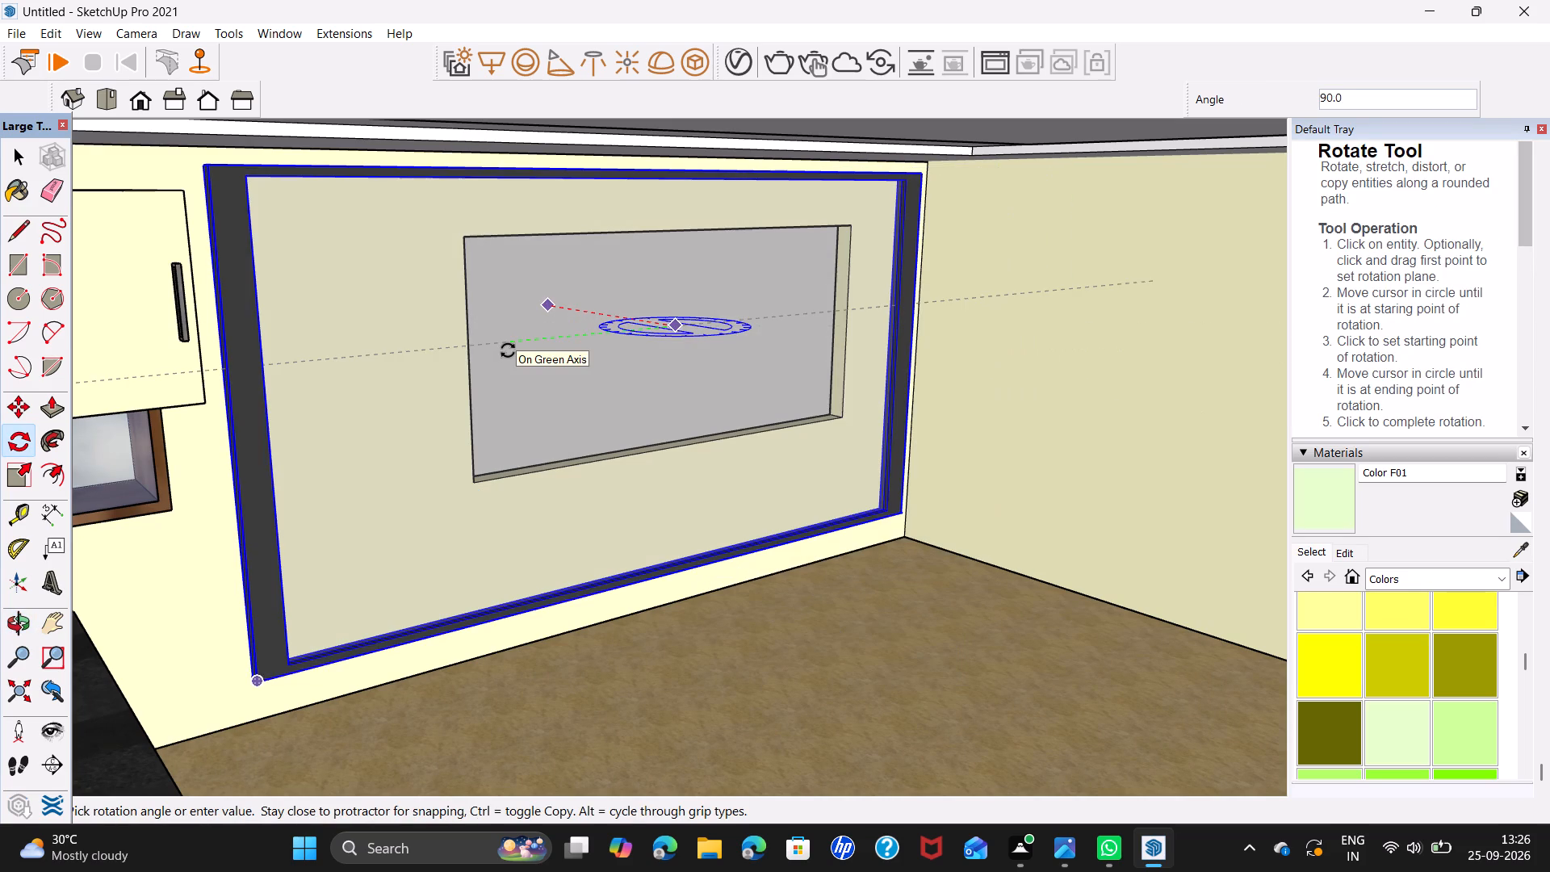
click(484, 352)
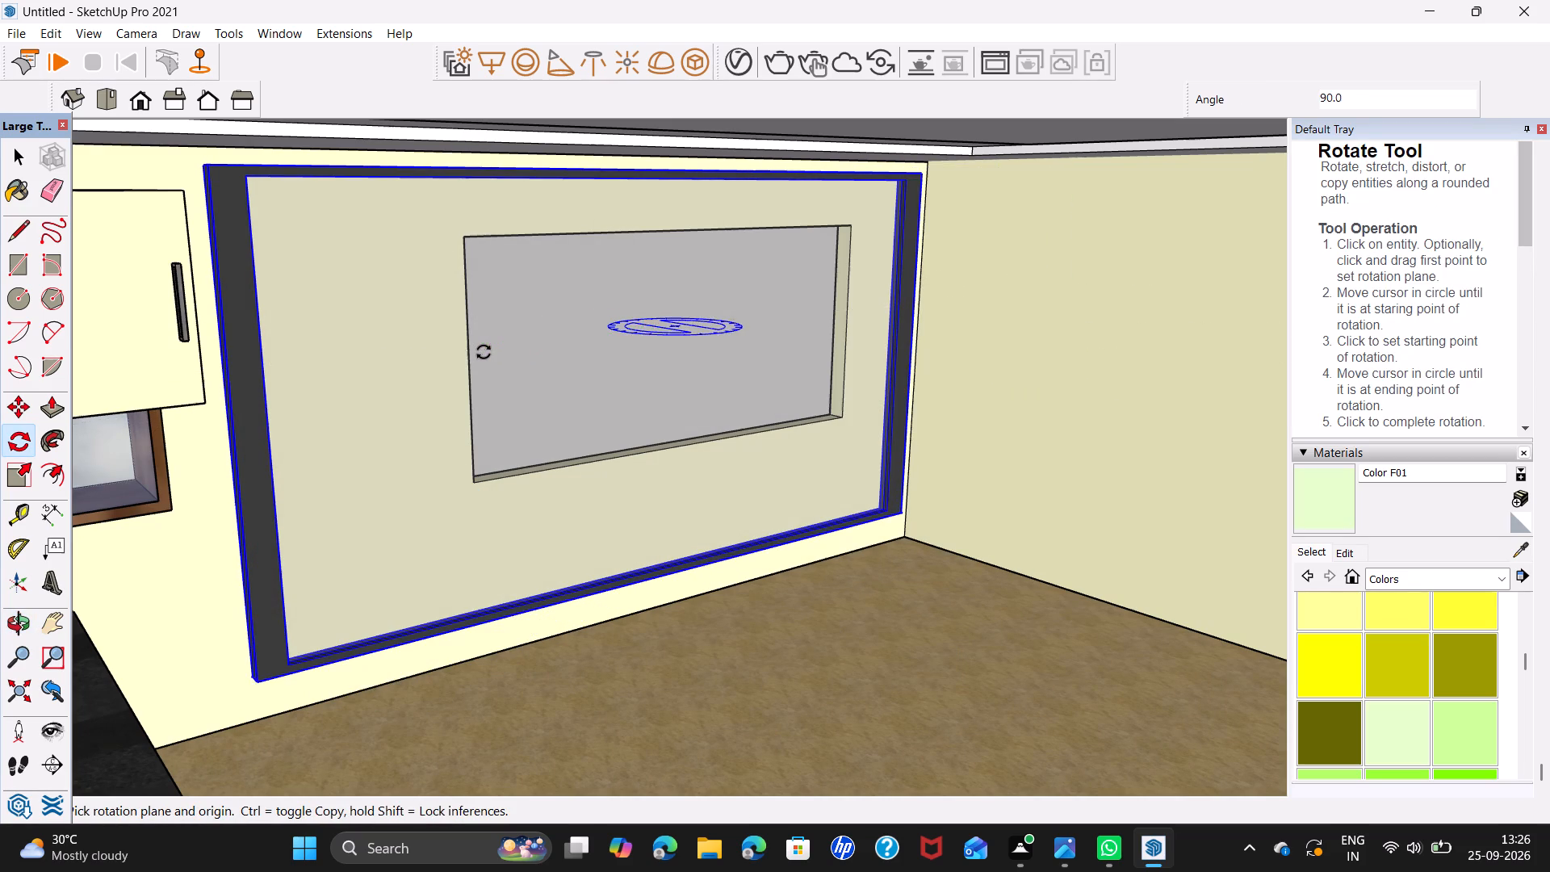
scroll(434, 481, right, 20)
scroll(434, 481, right, 20)
scroll(434, 481, right, 20)
key(space)
Move the rotated window about 8' 5 11/16" from its lower corner to the lower corner of the side-wall opening.
middle_drag(269, 597, 562, 546)
key(m)
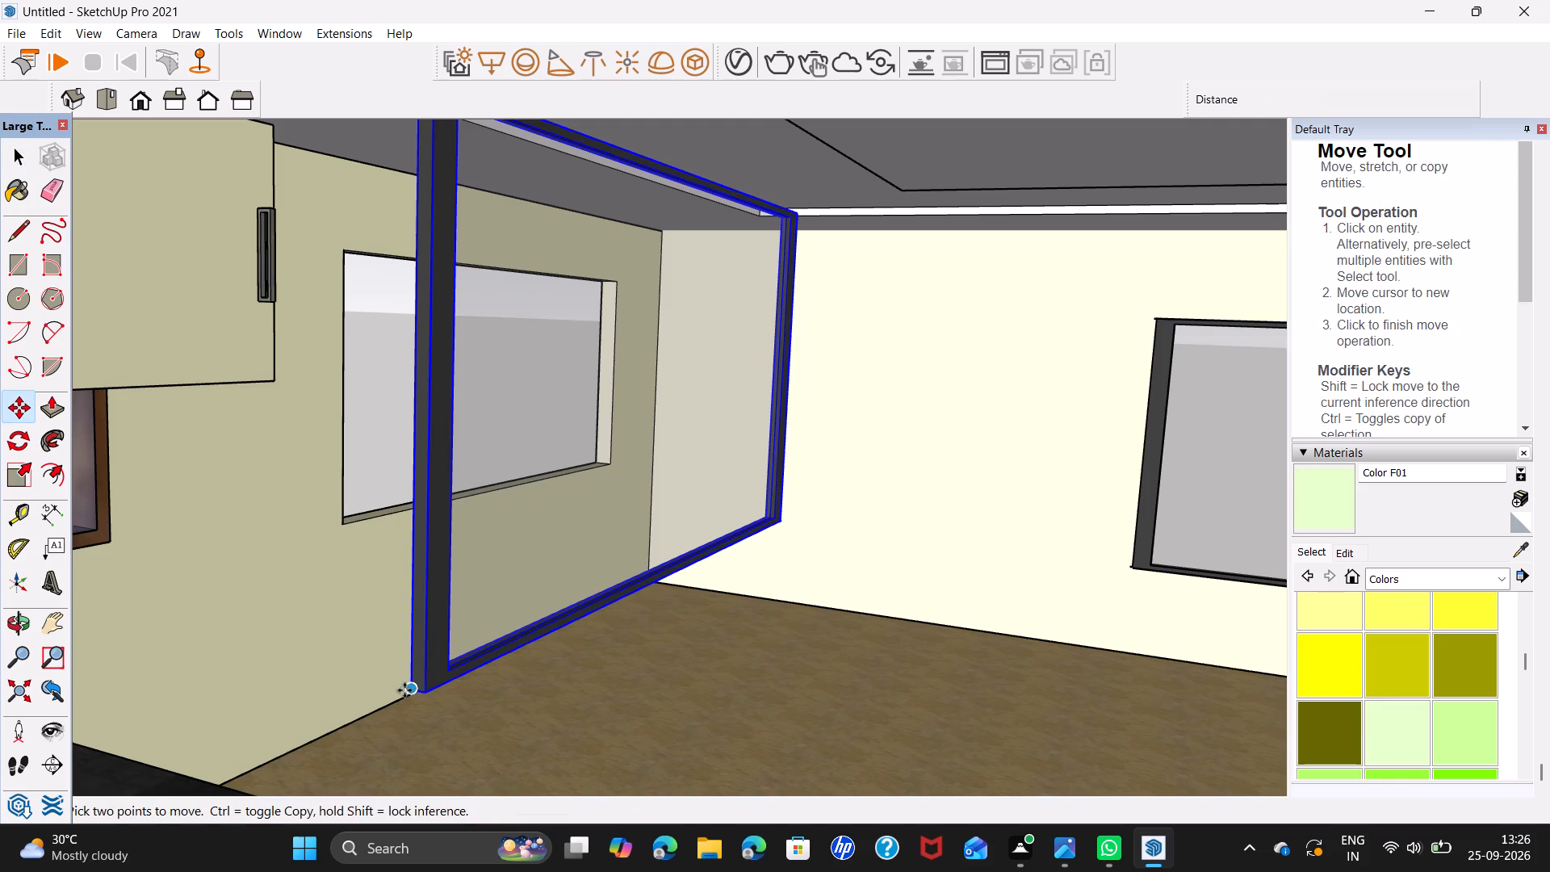
click(409, 684)
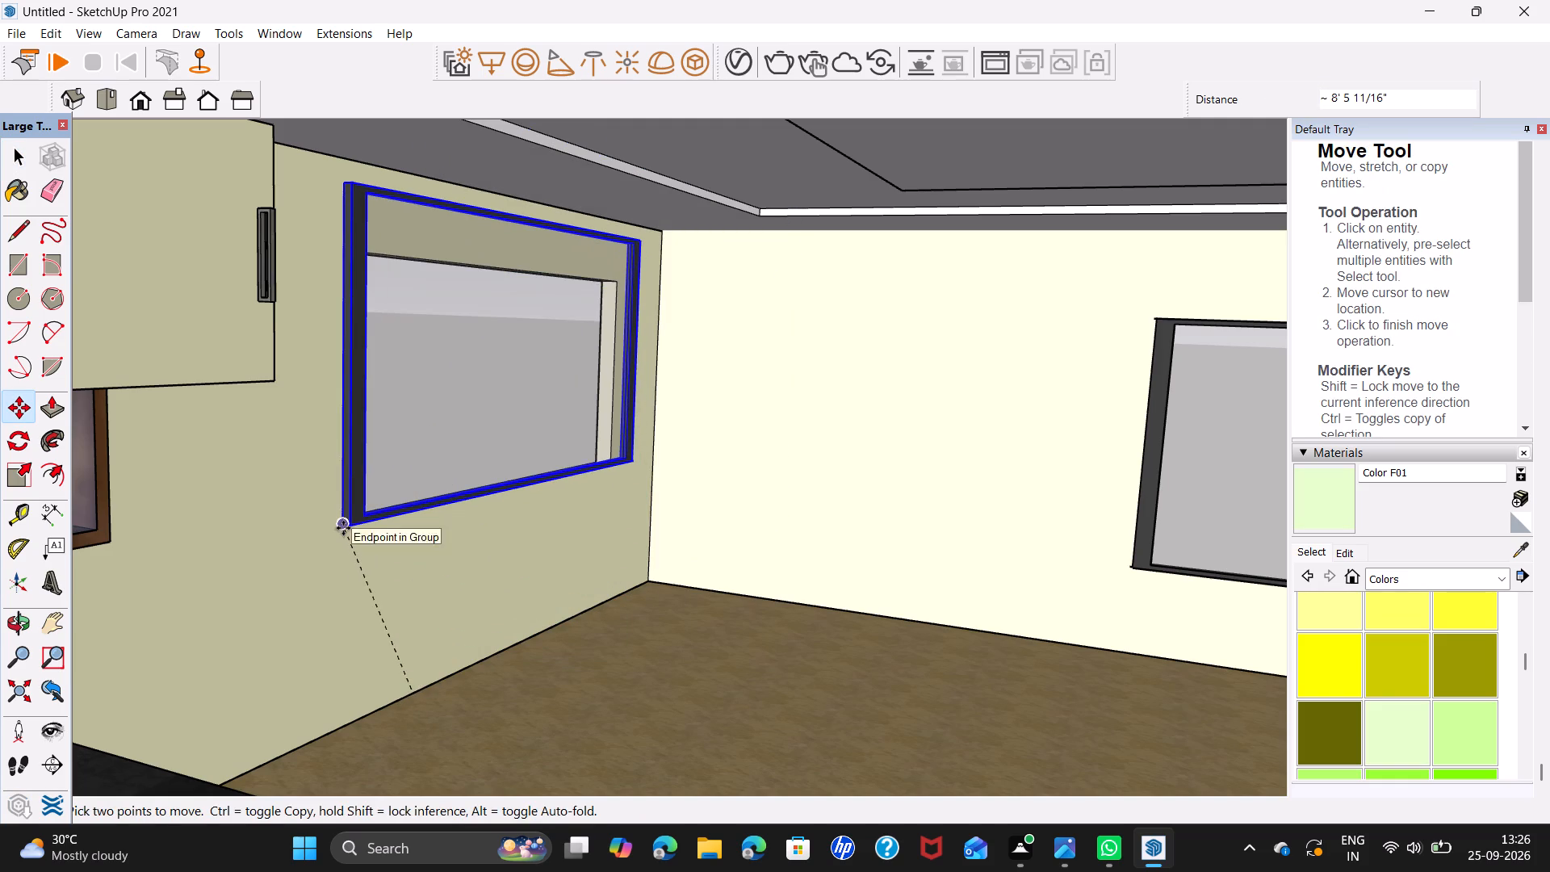
click(343, 528)
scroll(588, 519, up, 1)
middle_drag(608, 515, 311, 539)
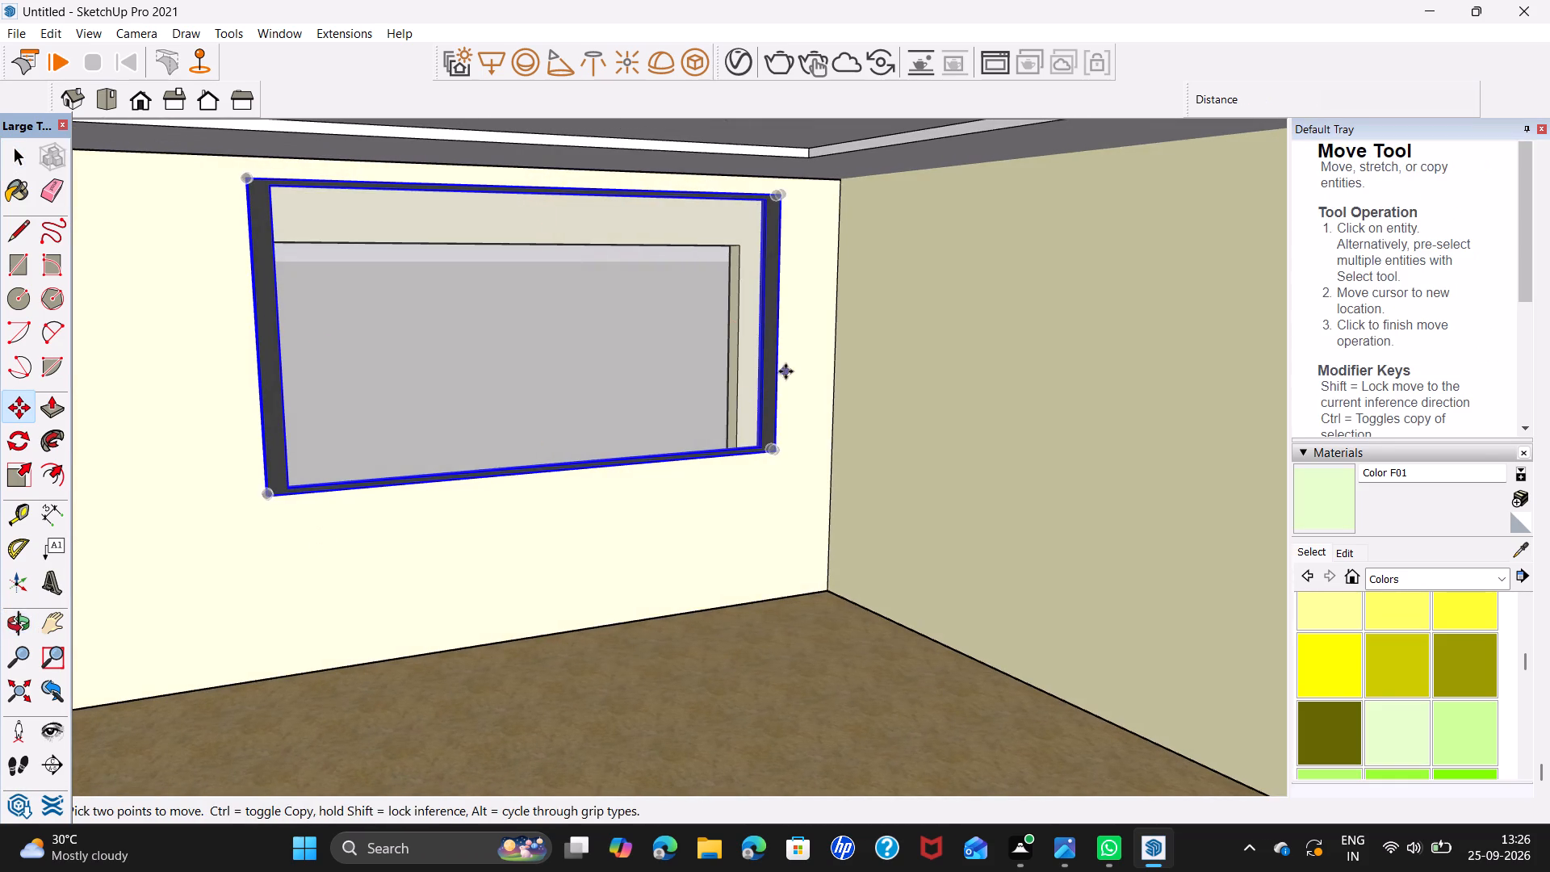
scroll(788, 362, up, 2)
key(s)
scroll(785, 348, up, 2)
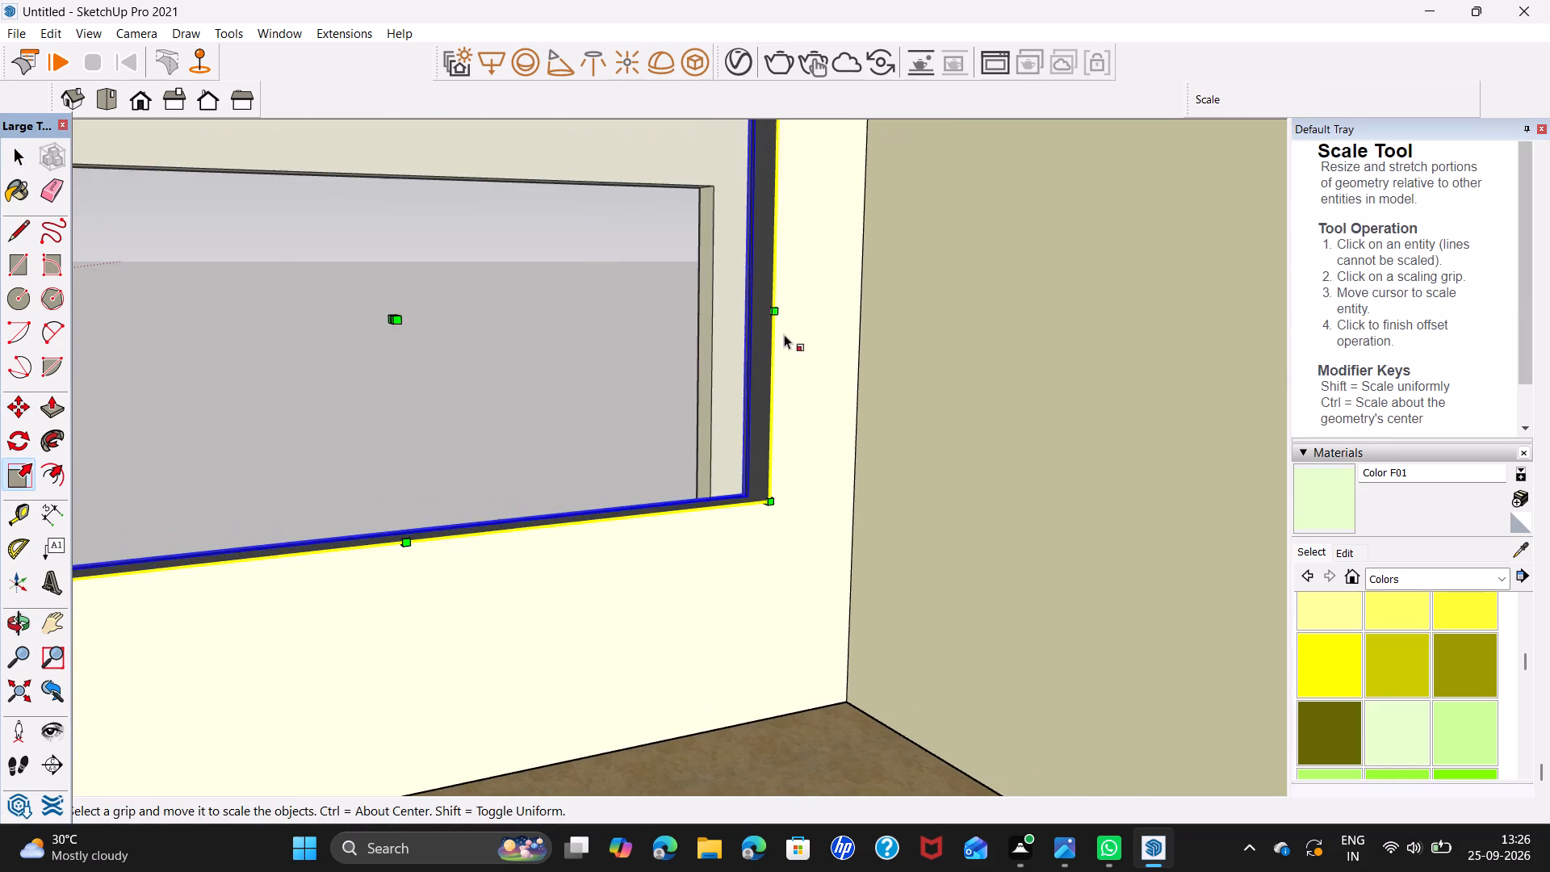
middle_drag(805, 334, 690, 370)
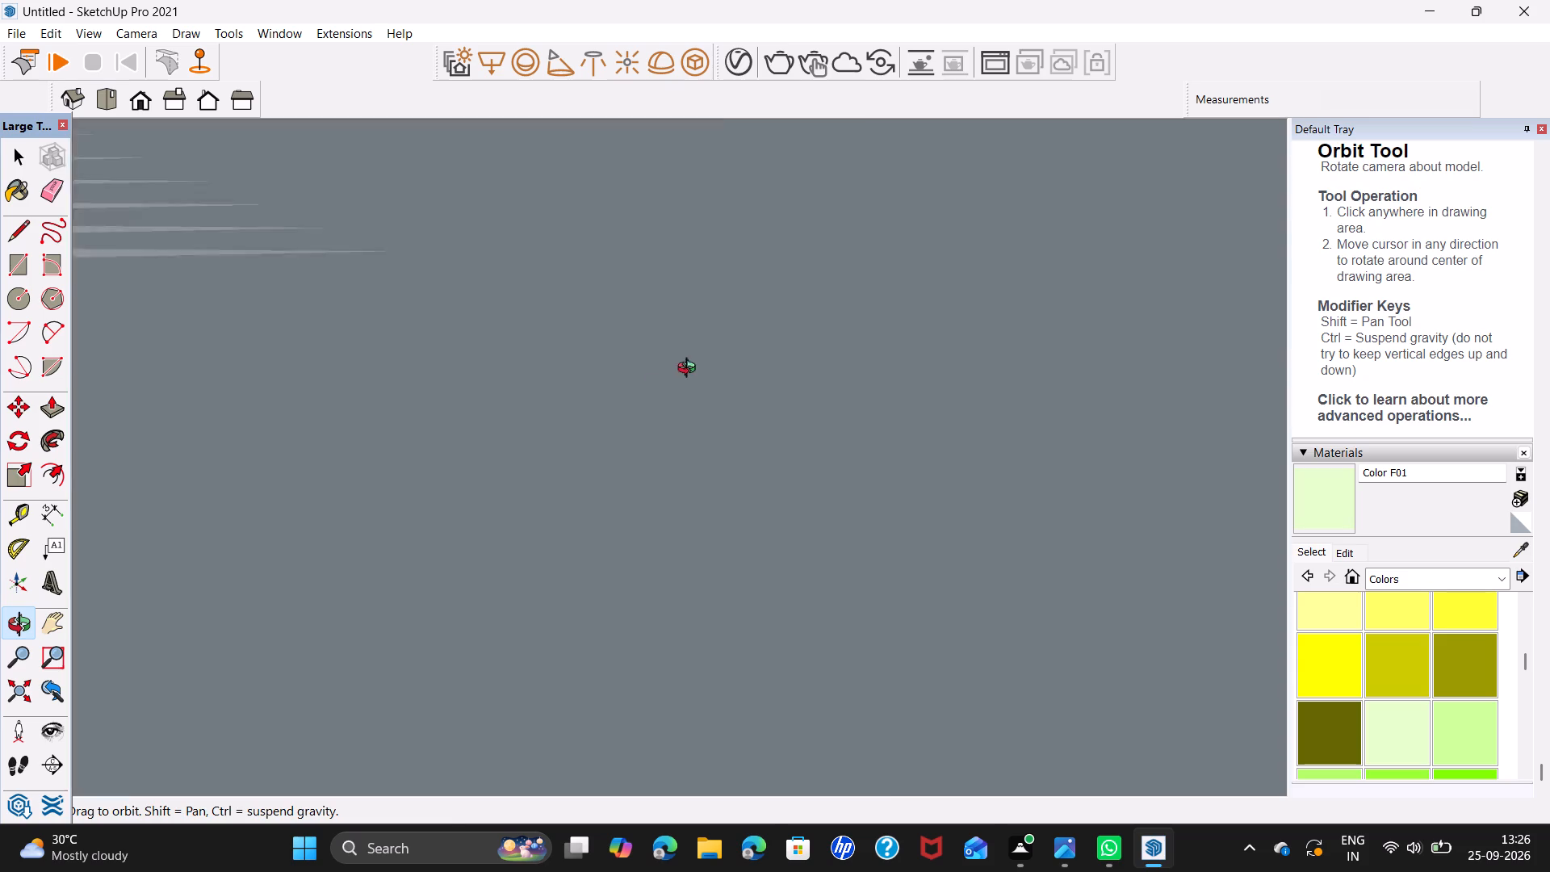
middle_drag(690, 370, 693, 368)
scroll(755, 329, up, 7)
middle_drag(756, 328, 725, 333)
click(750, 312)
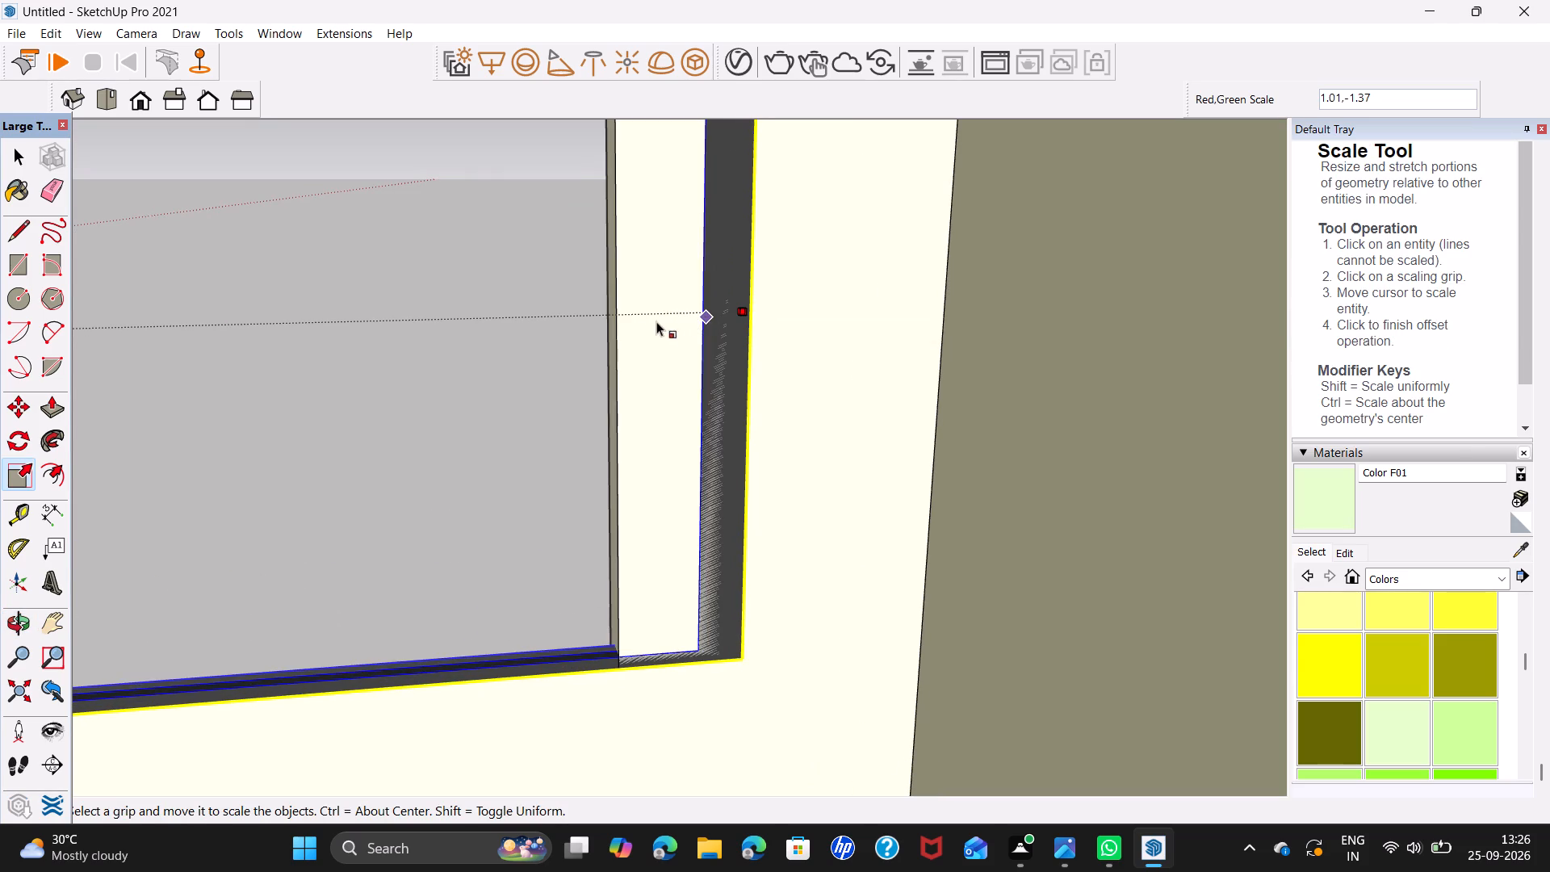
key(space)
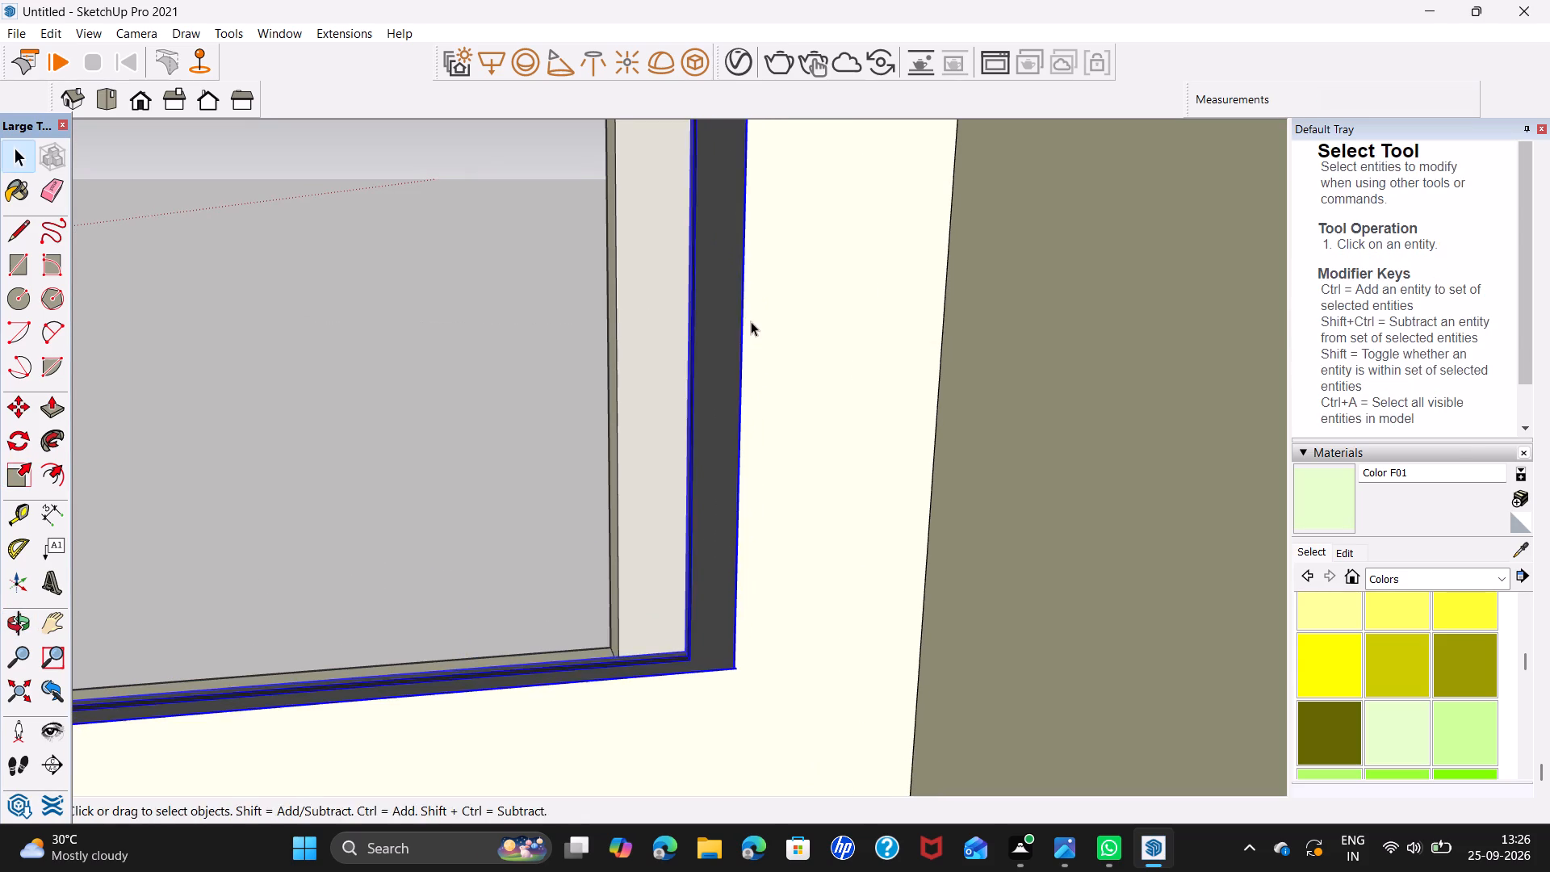
Scale the side-wall window's width by about 0.92 so its far edge matches the end of the opening.
middle_drag(751, 321, 602, 350)
scroll(735, 303, up, 7)
middle_drag(776, 311, 724, 333)
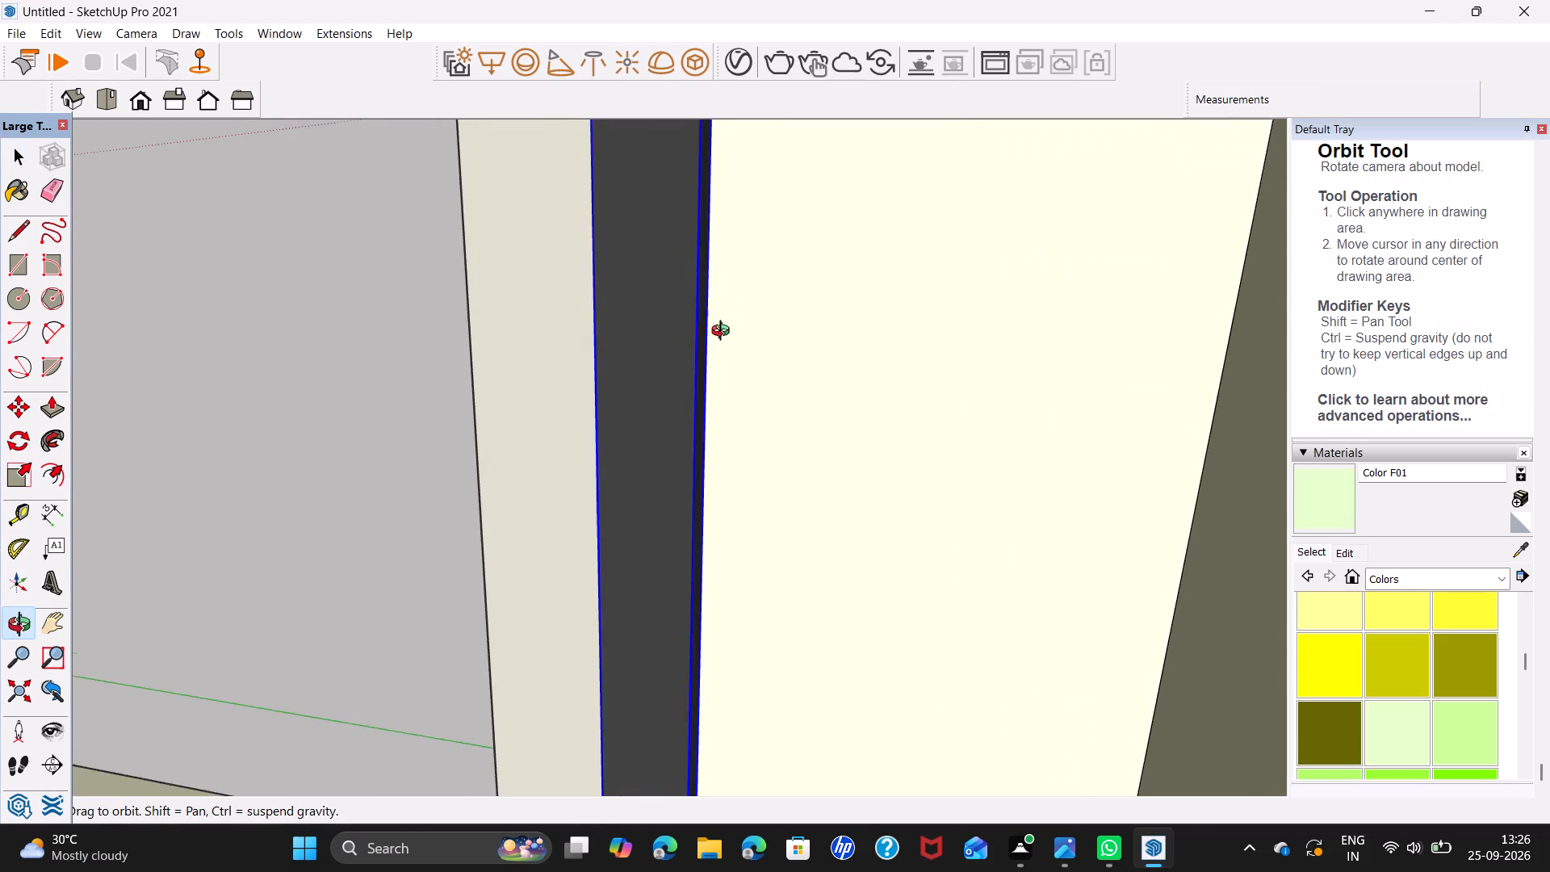
middle_drag(724, 333, 672, 336)
key(s)
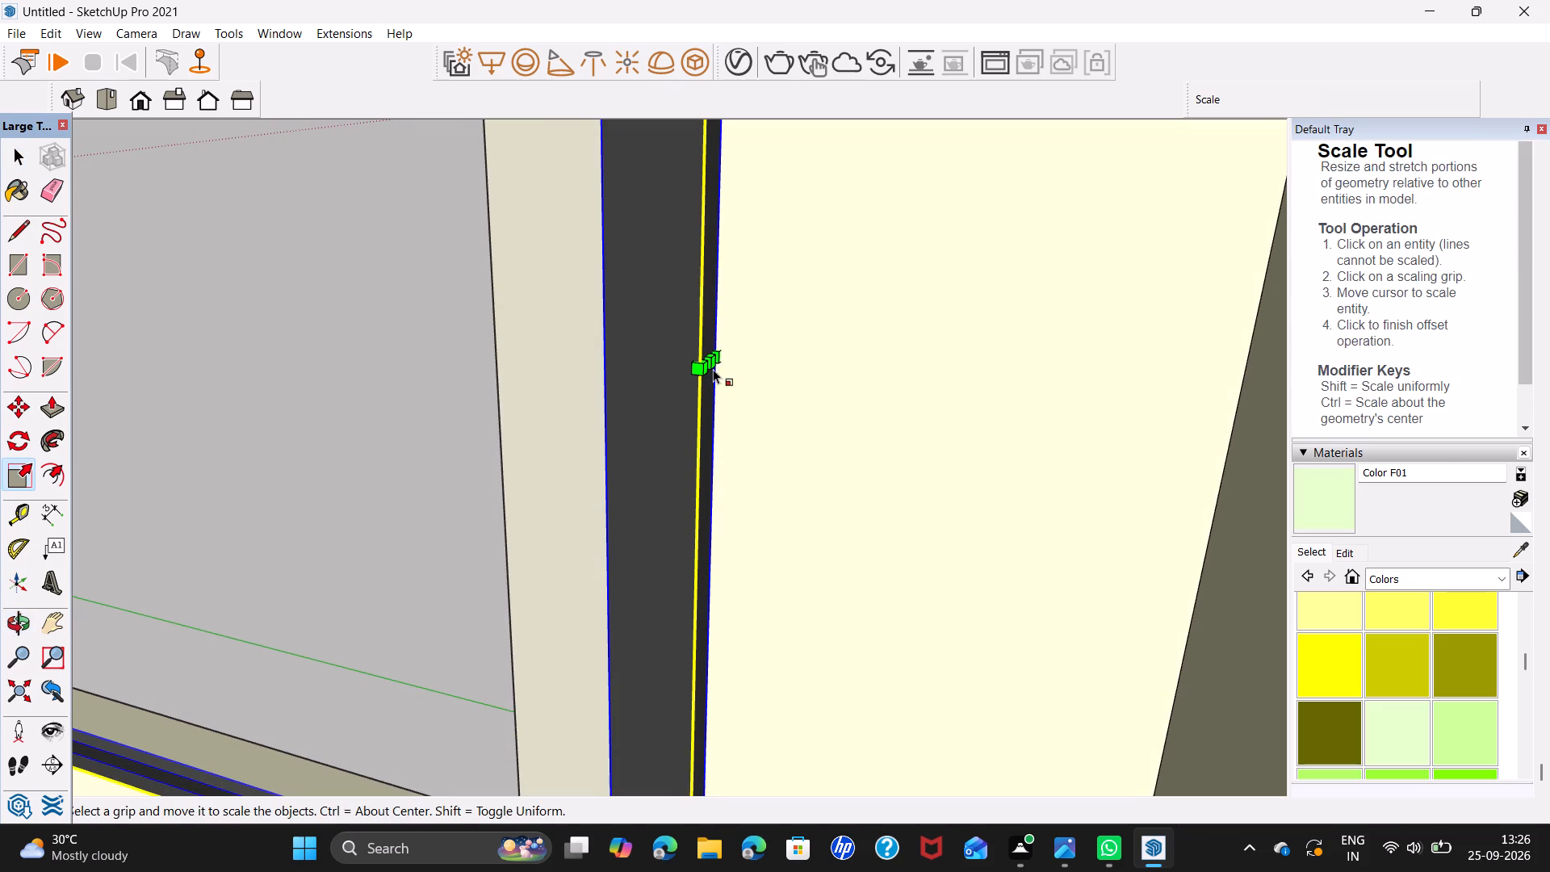
click(714, 363)
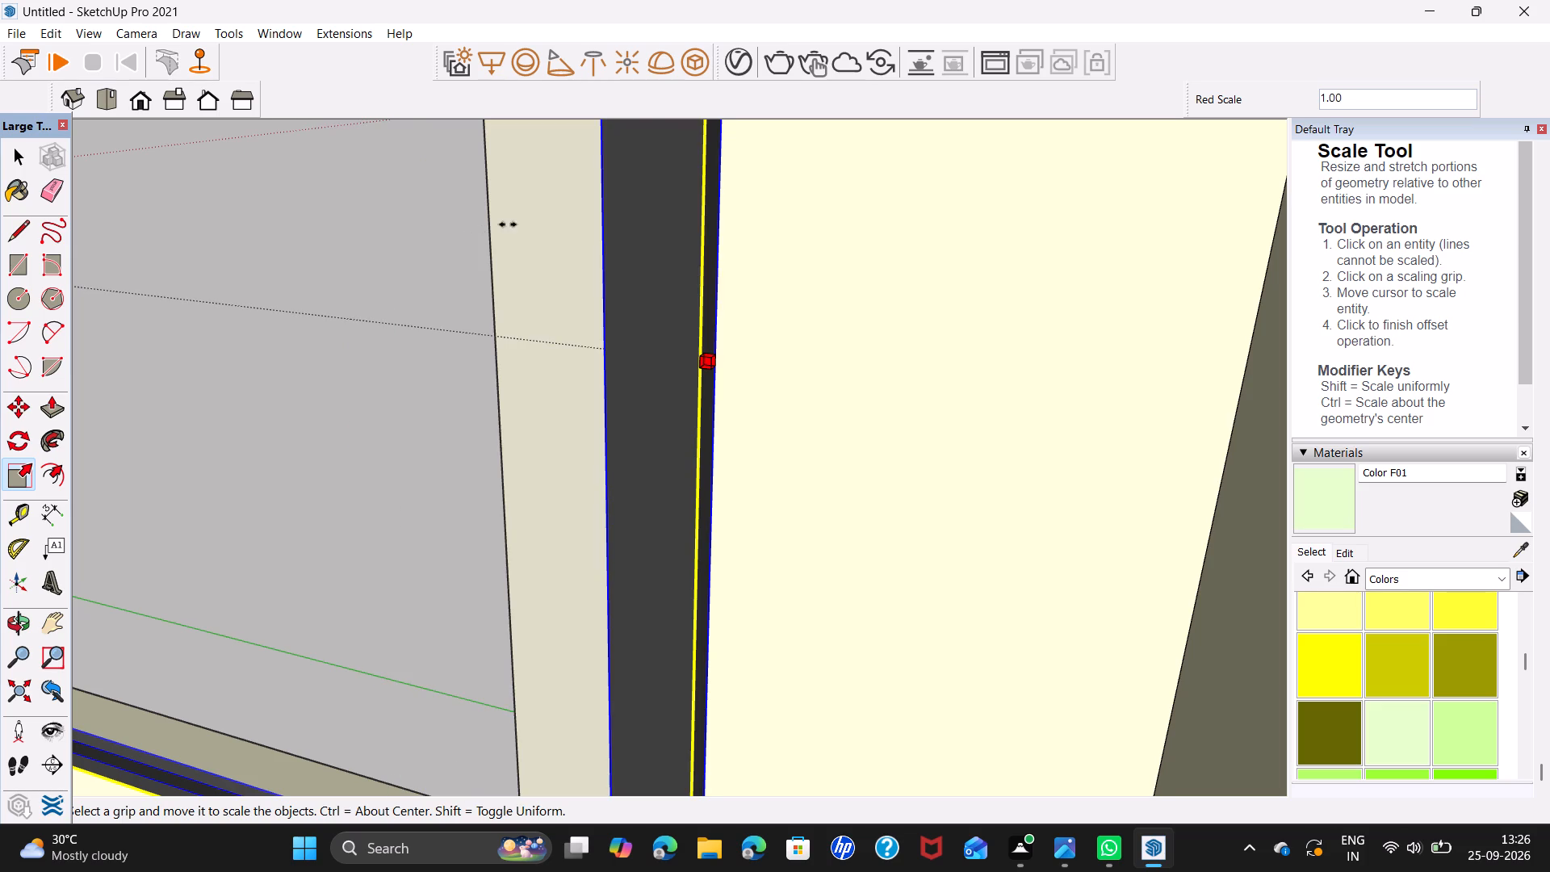
scroll(618, 296, down, 13)
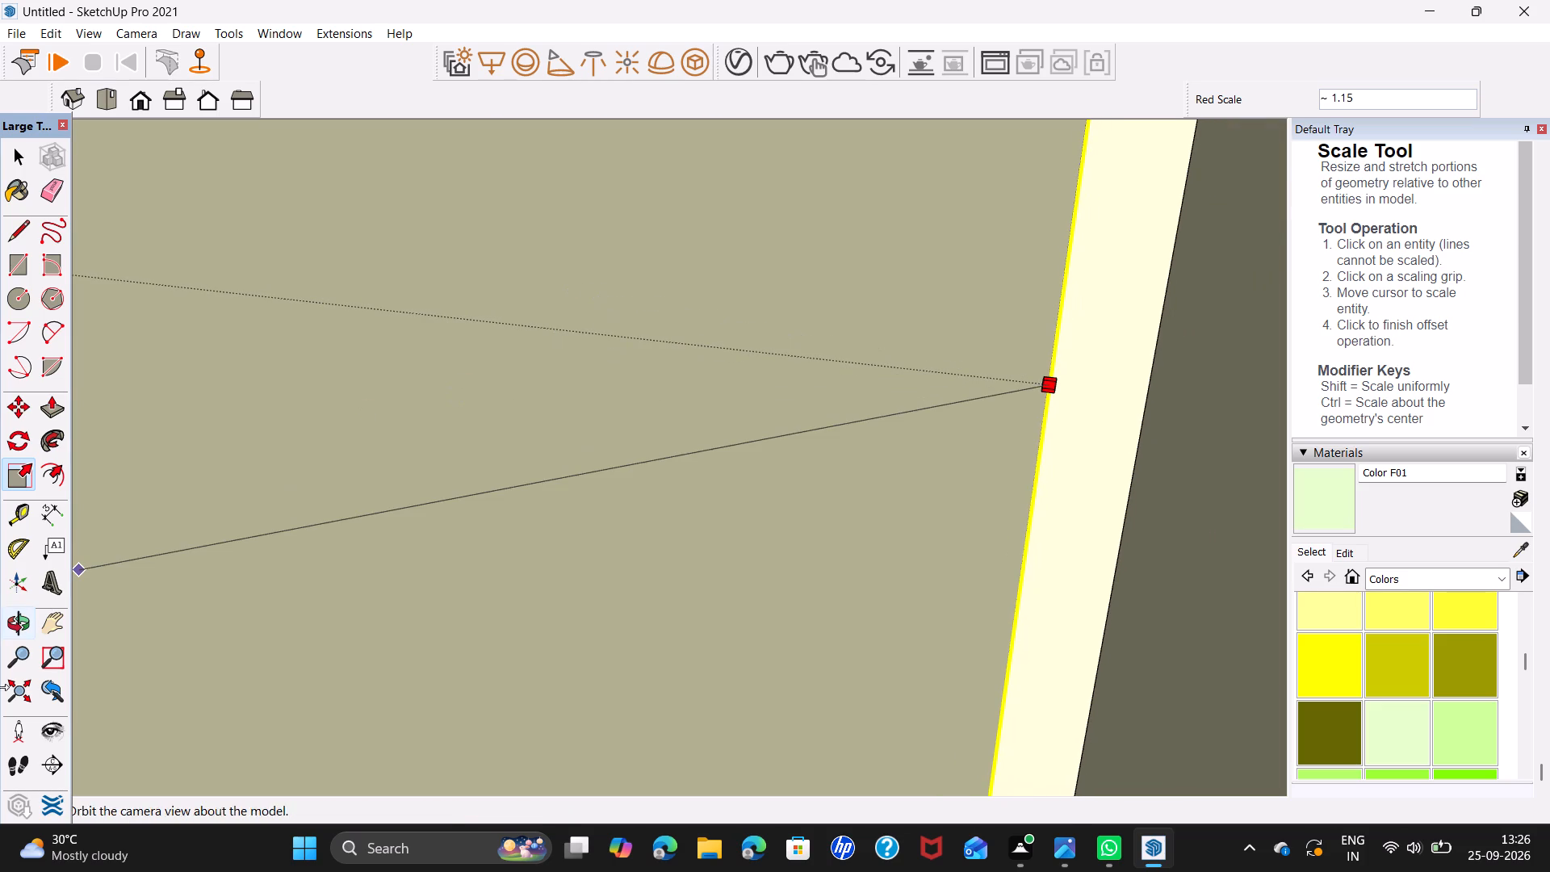
click(25, 694)
middle_drag(664, 407, 936, 407)
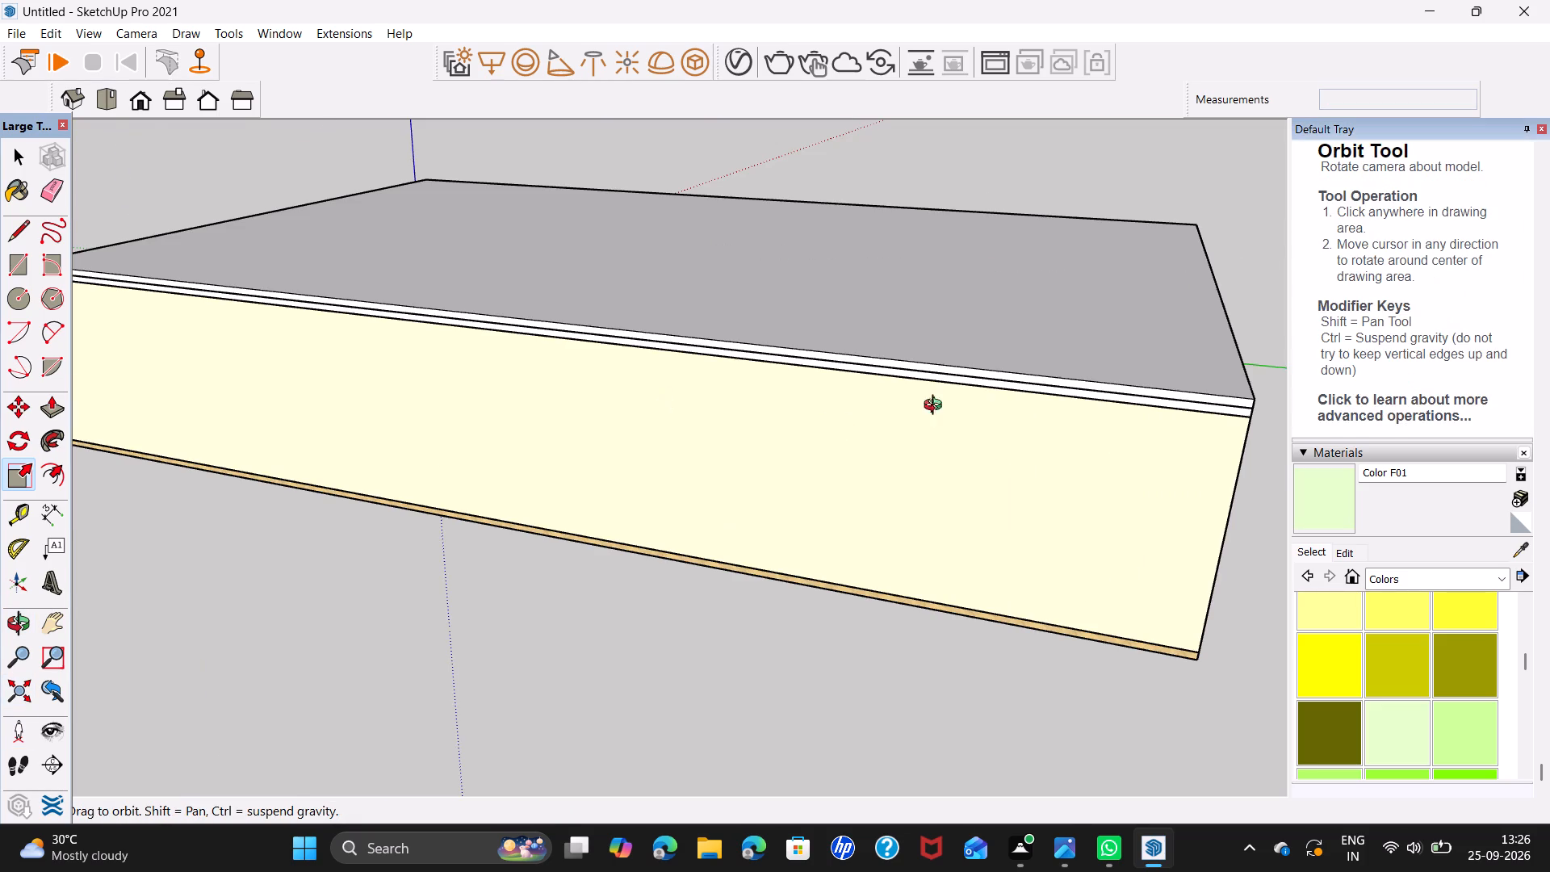
middle_drag(936, 407, 1284, 263)
scroll(547, 296, up, 14)
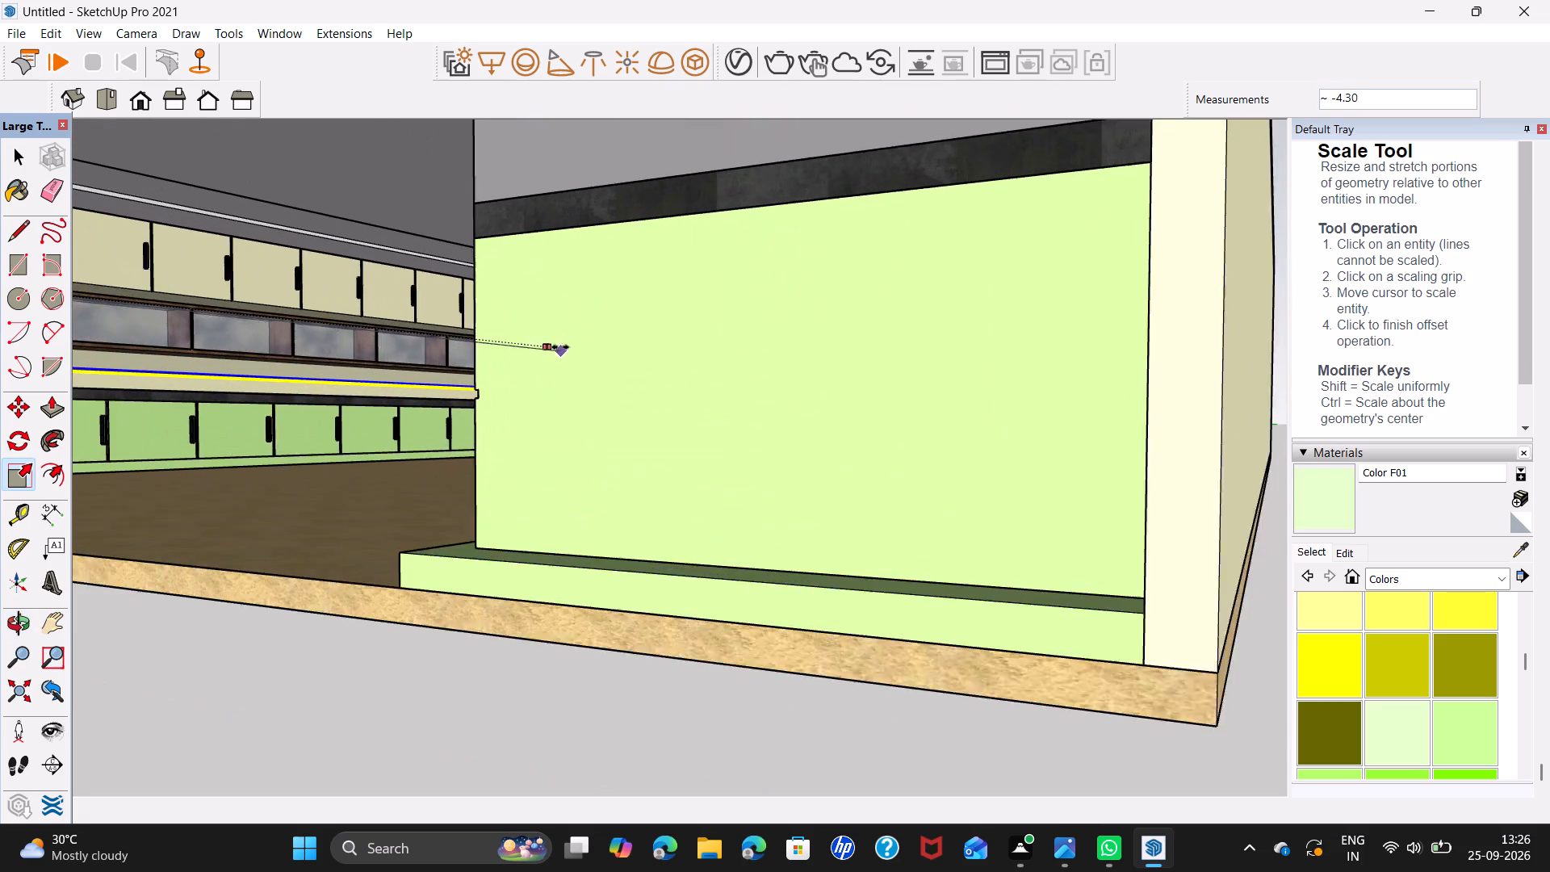
middle_drag(421, 375, 541, 431)
scroll(538, 285, up, 7)
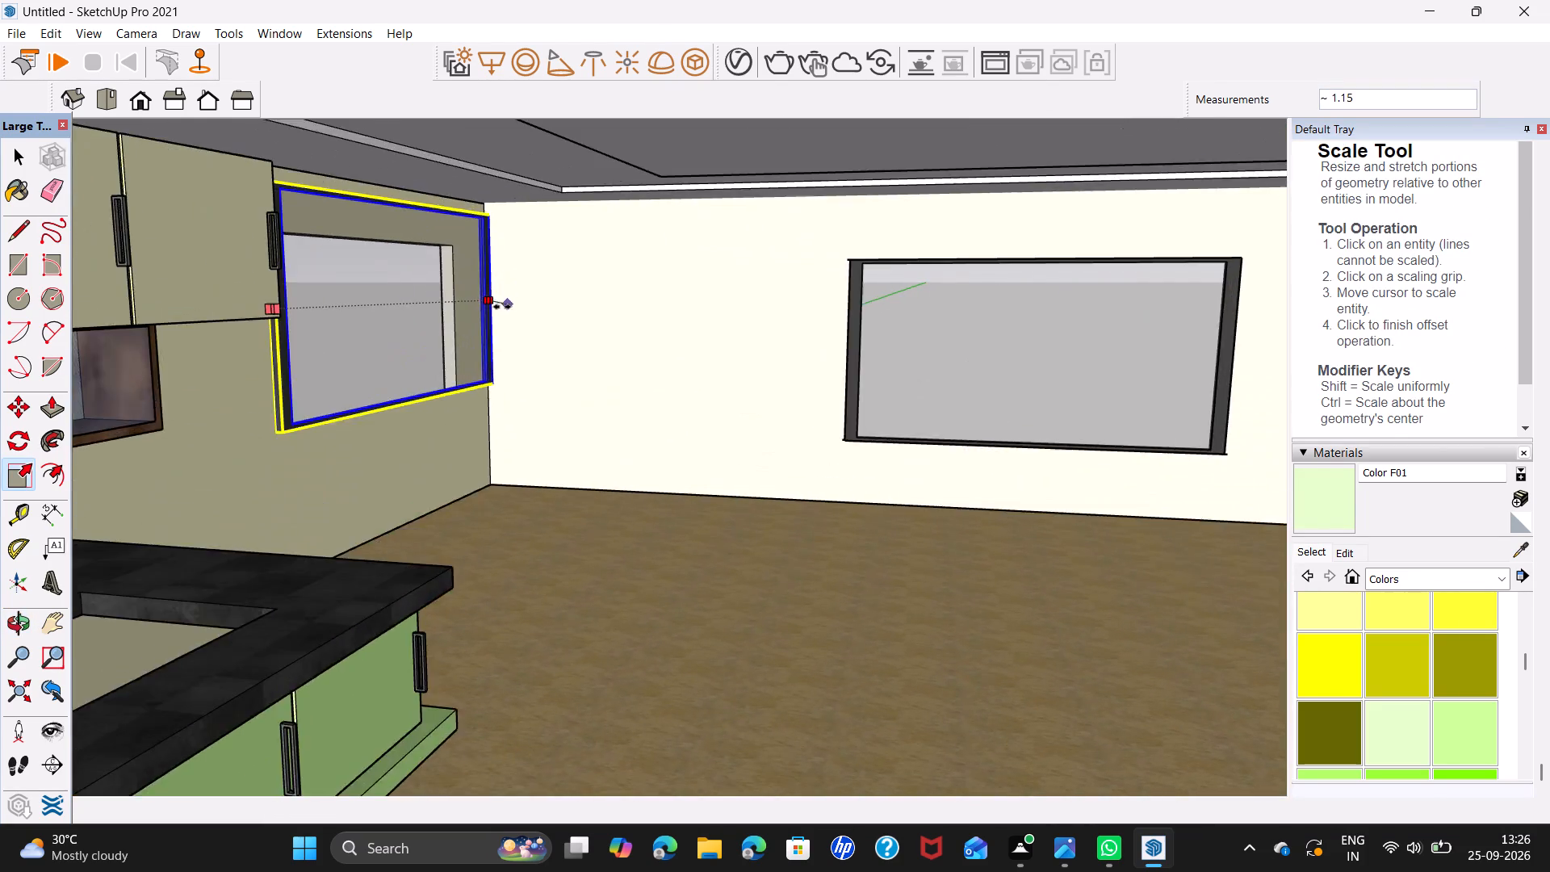
scroll(484, 302, up, 7)
click(424, 339)
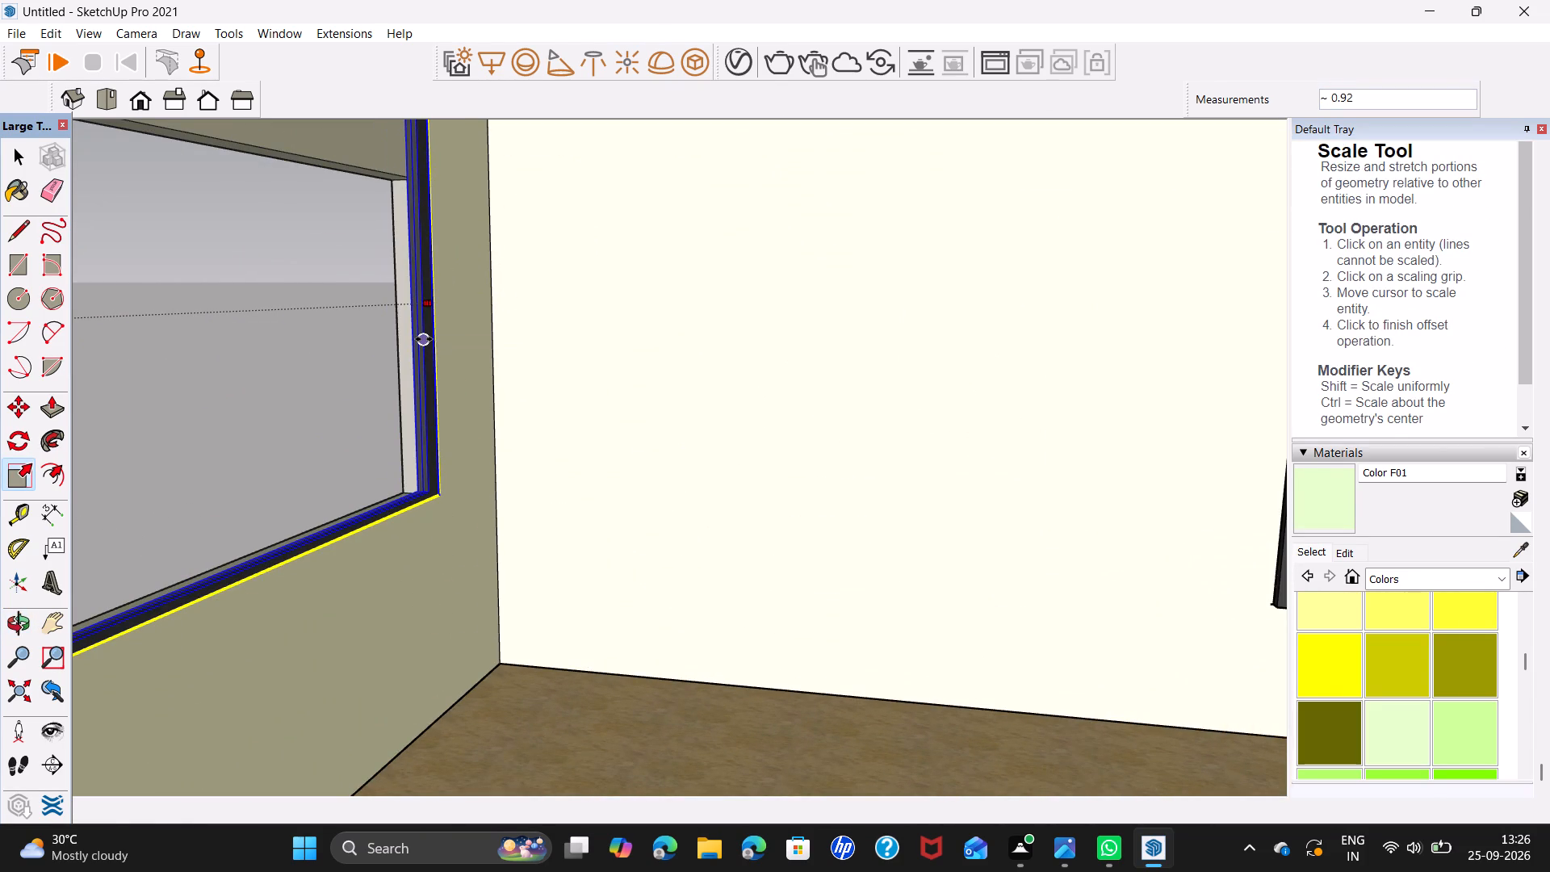
scroll(449, 340, down, 5)
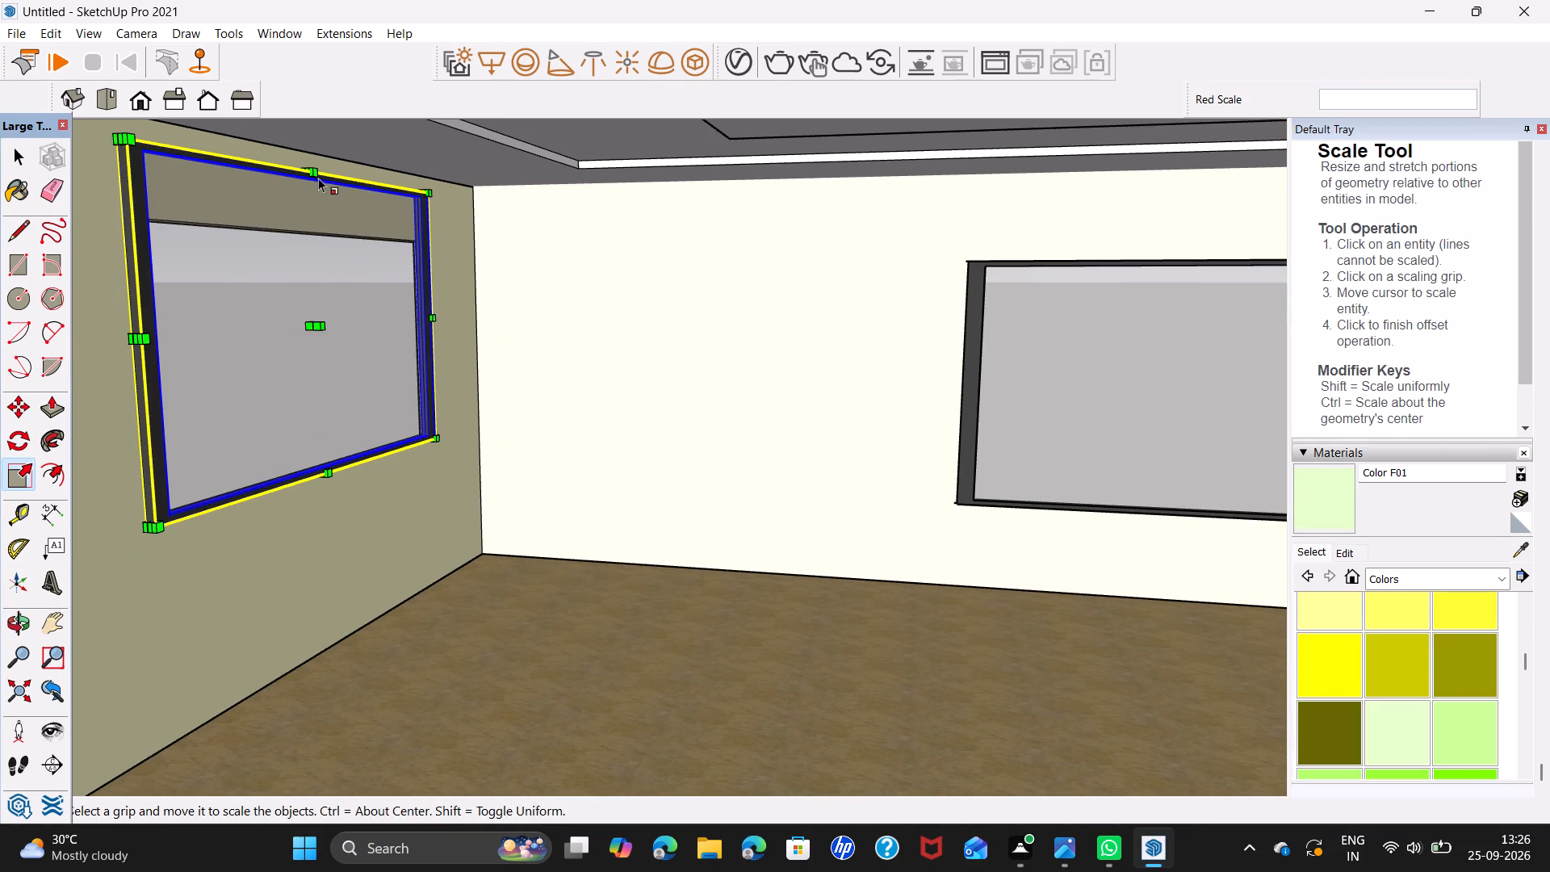
Scale the side-wall window's depth by 0.16 and height by 0.83 to match the opening's top, and deselect it.
click(313, 180)
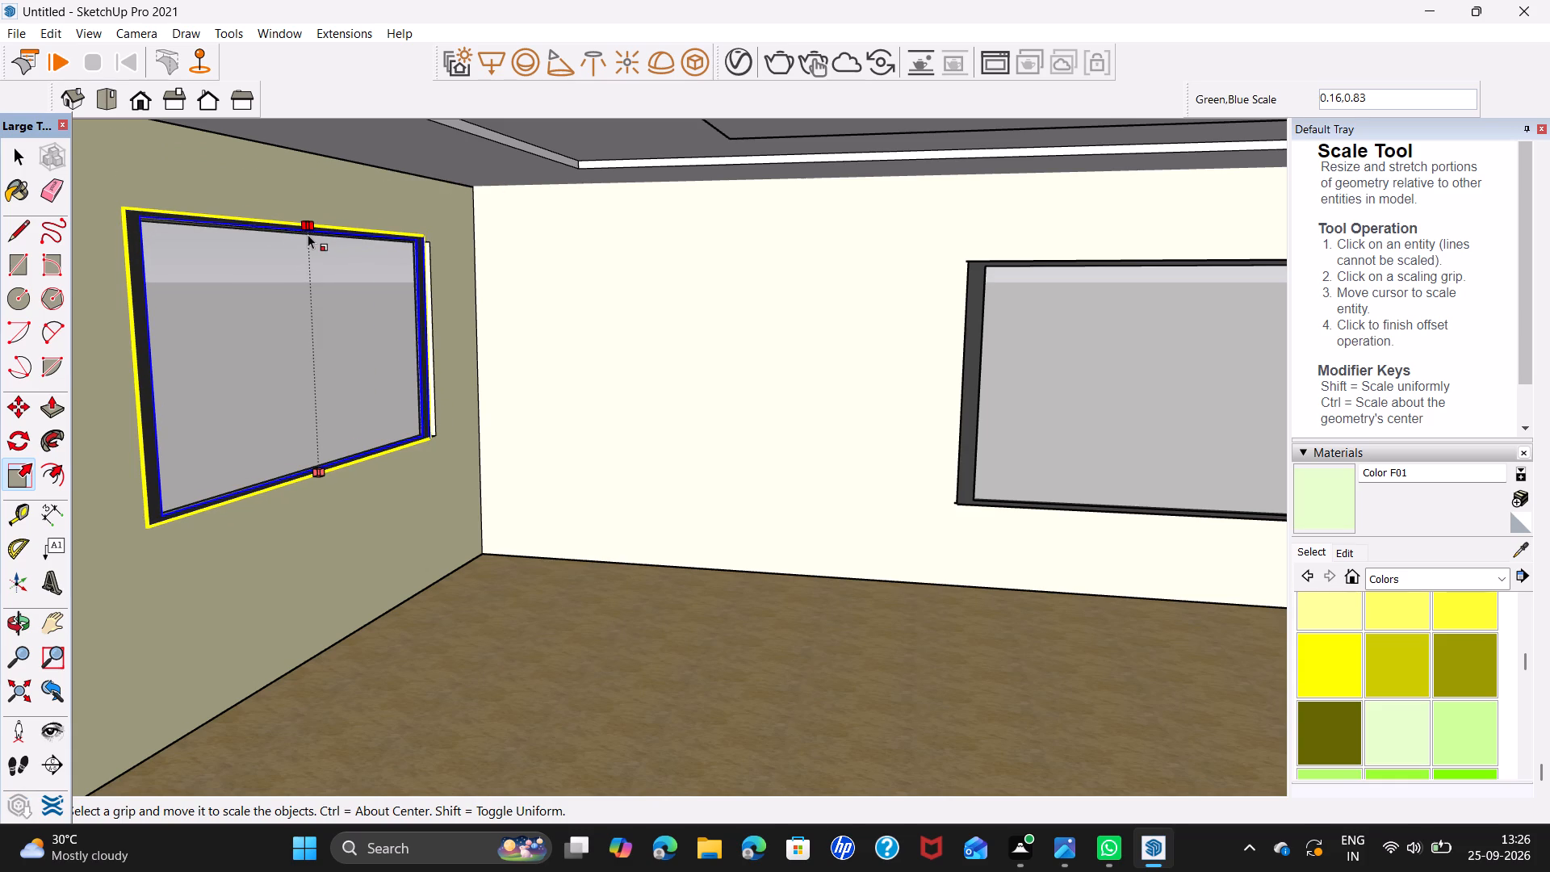
click(308, 234)
key(space)
scroll(480, 336, down, 11)
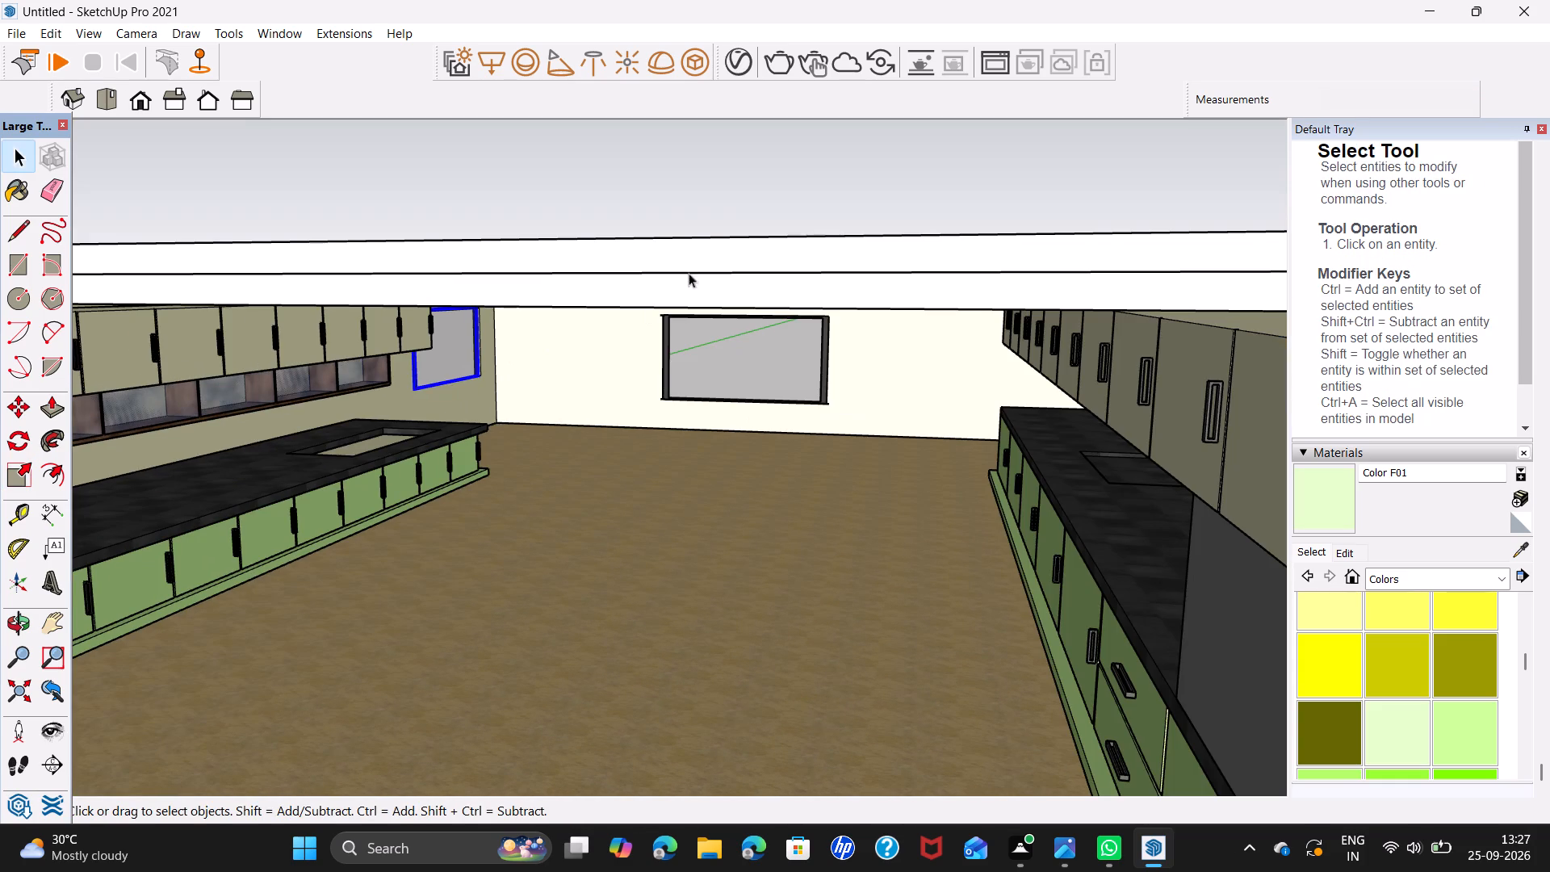
click(715, 149)
Examine the kitchen interior from the open side, checking the end-wall and side-wall windows together with the cabinets.
middle_drag(469, 381, 680, 313)
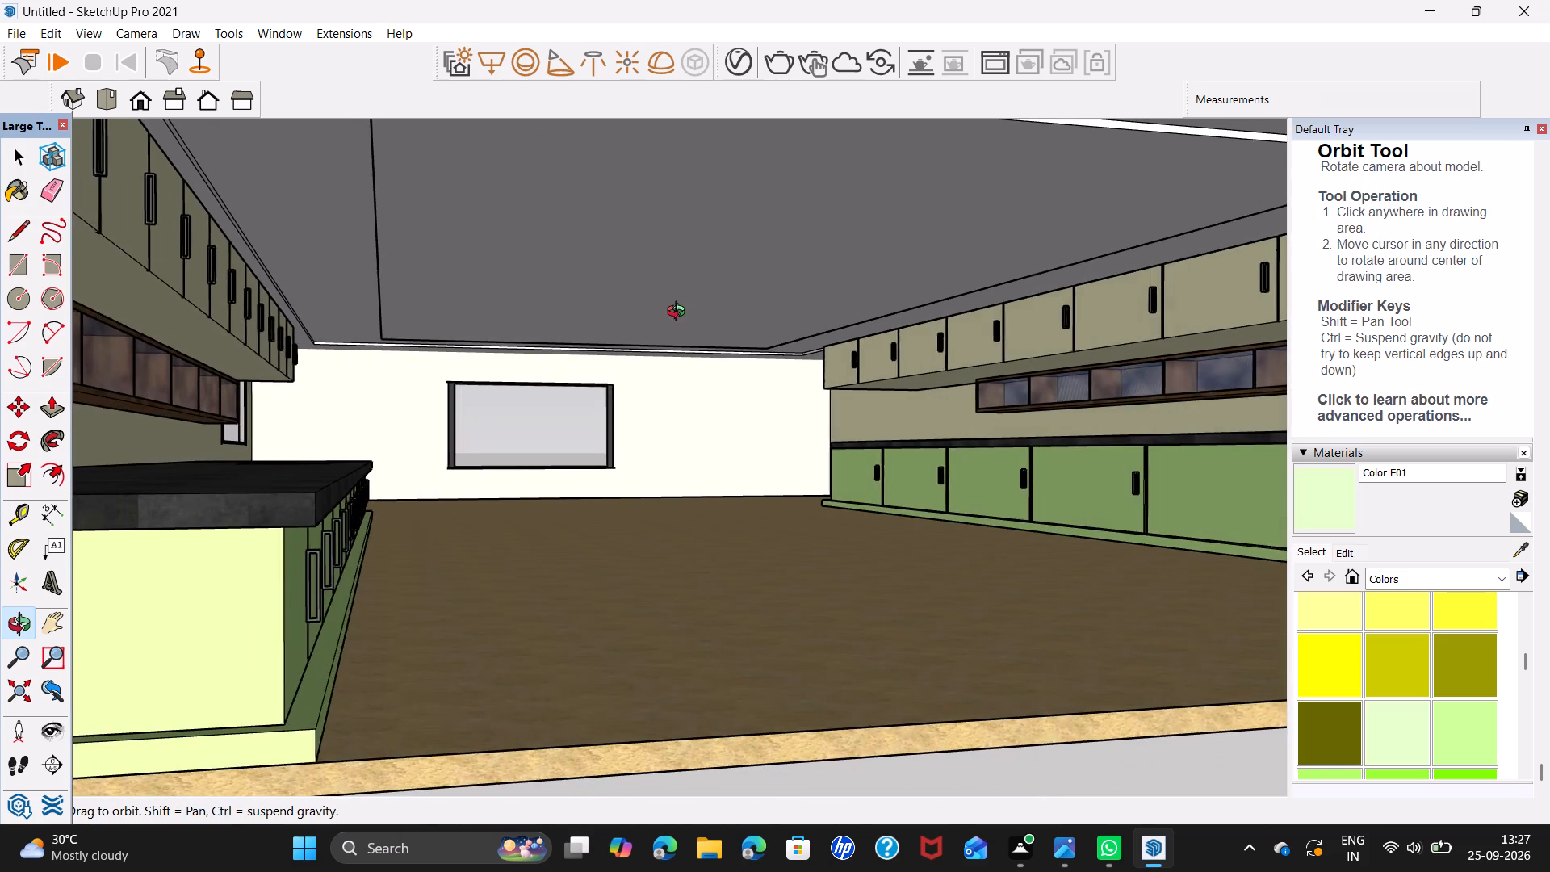
middle_drag(680, 313, 681, 313)
scroll(690, 365, down, 4)
middle_drag(761, 421, 594, 442)
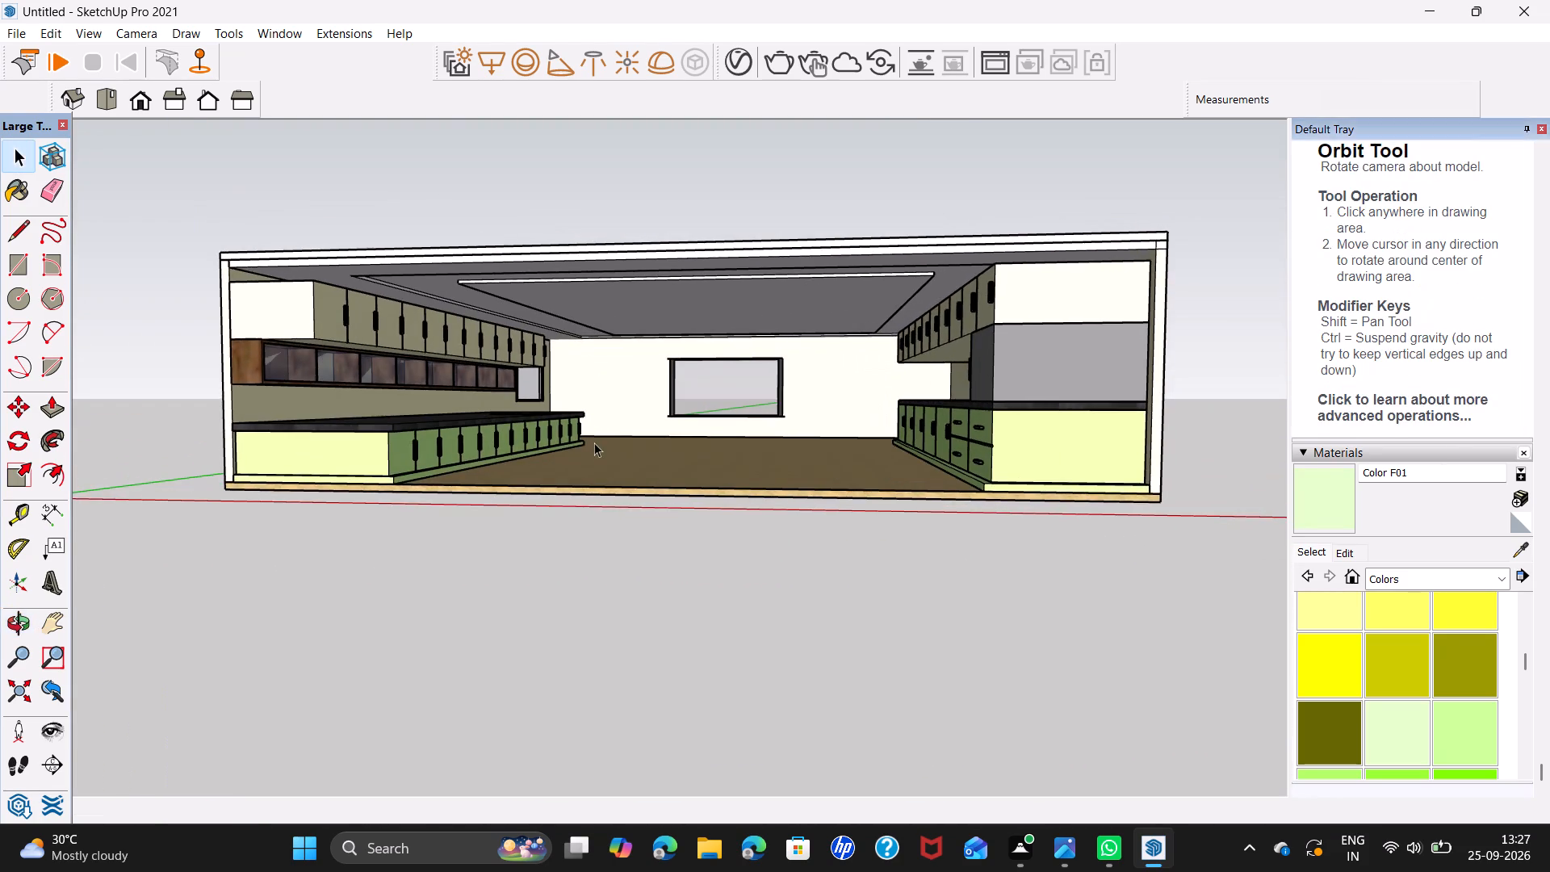
scroll(624, 408, up, 2)
middle_drag(632, 409, 706, 438)
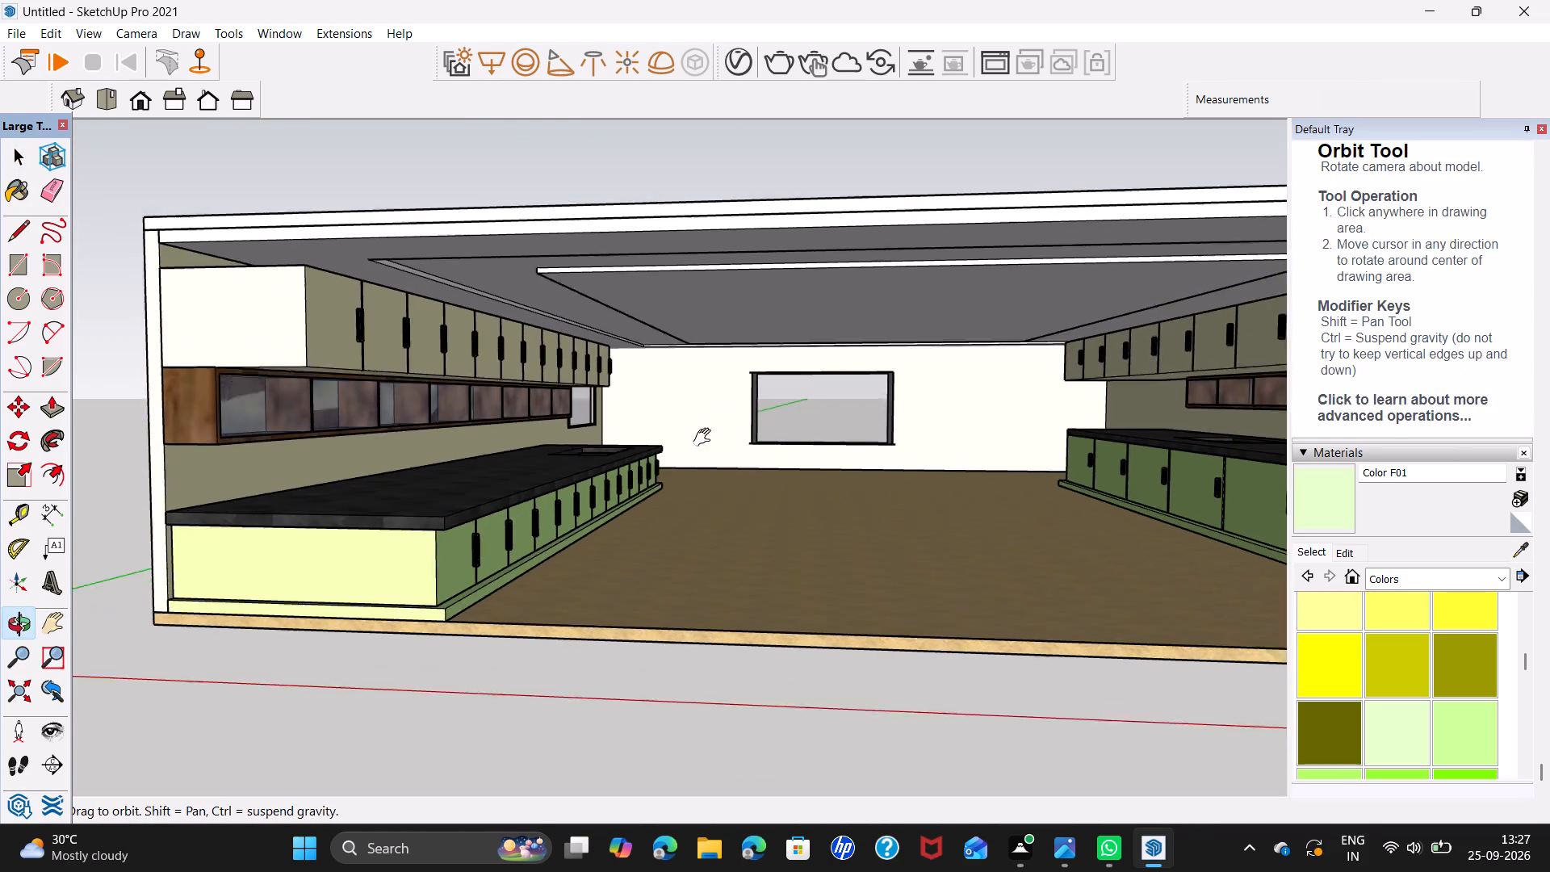
middle_drag(706, 438, 710, 448)
scroll(713, 461, up, 1)
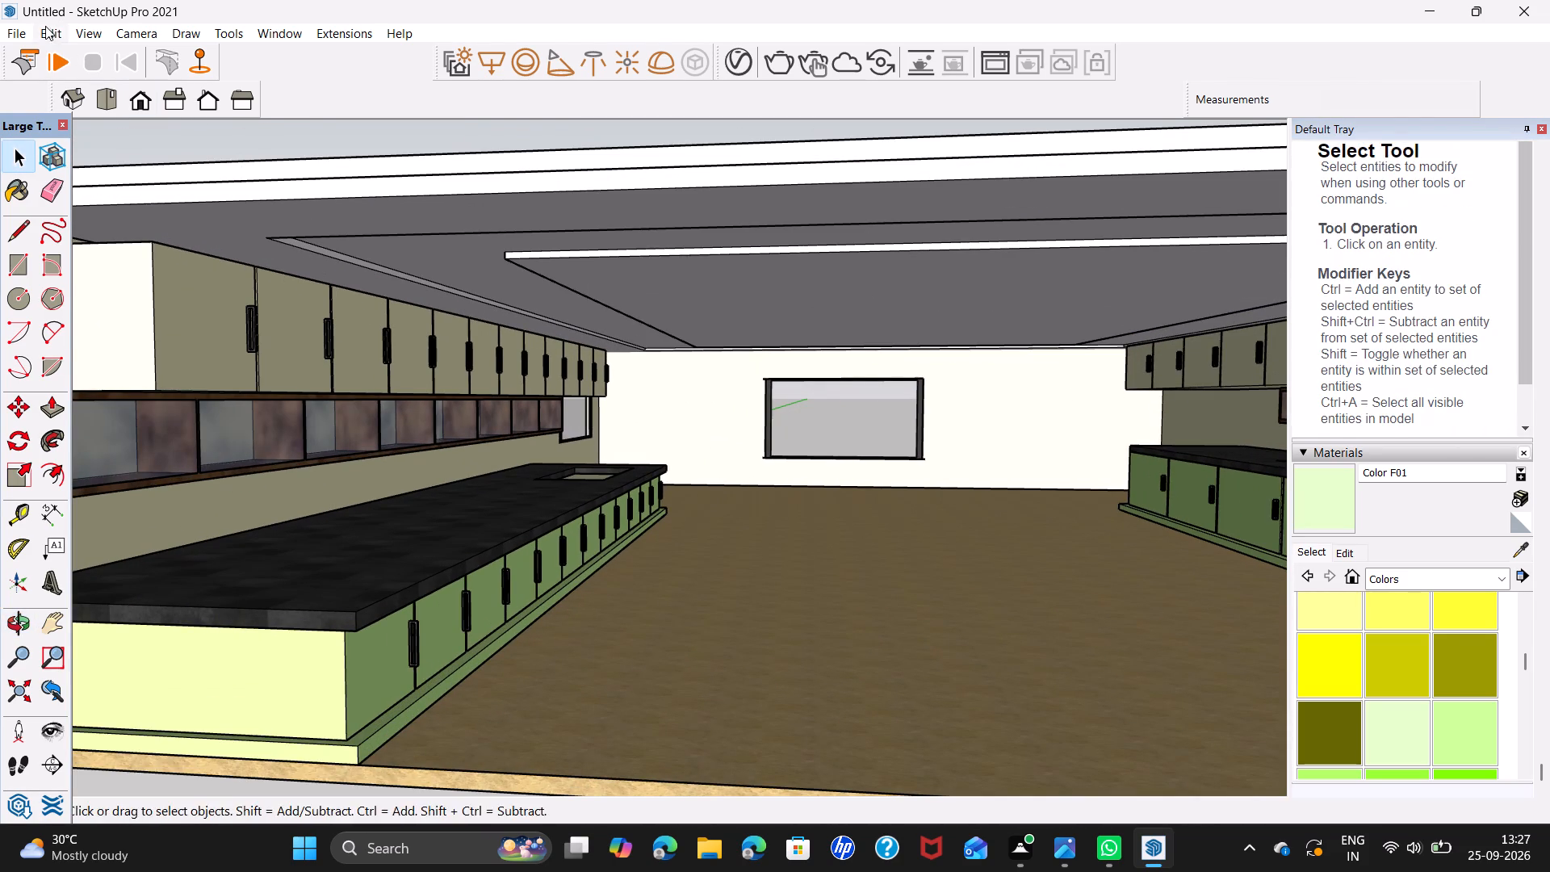
Import the Baneira potted plant model from the Downloads folder.
click(20, 38)
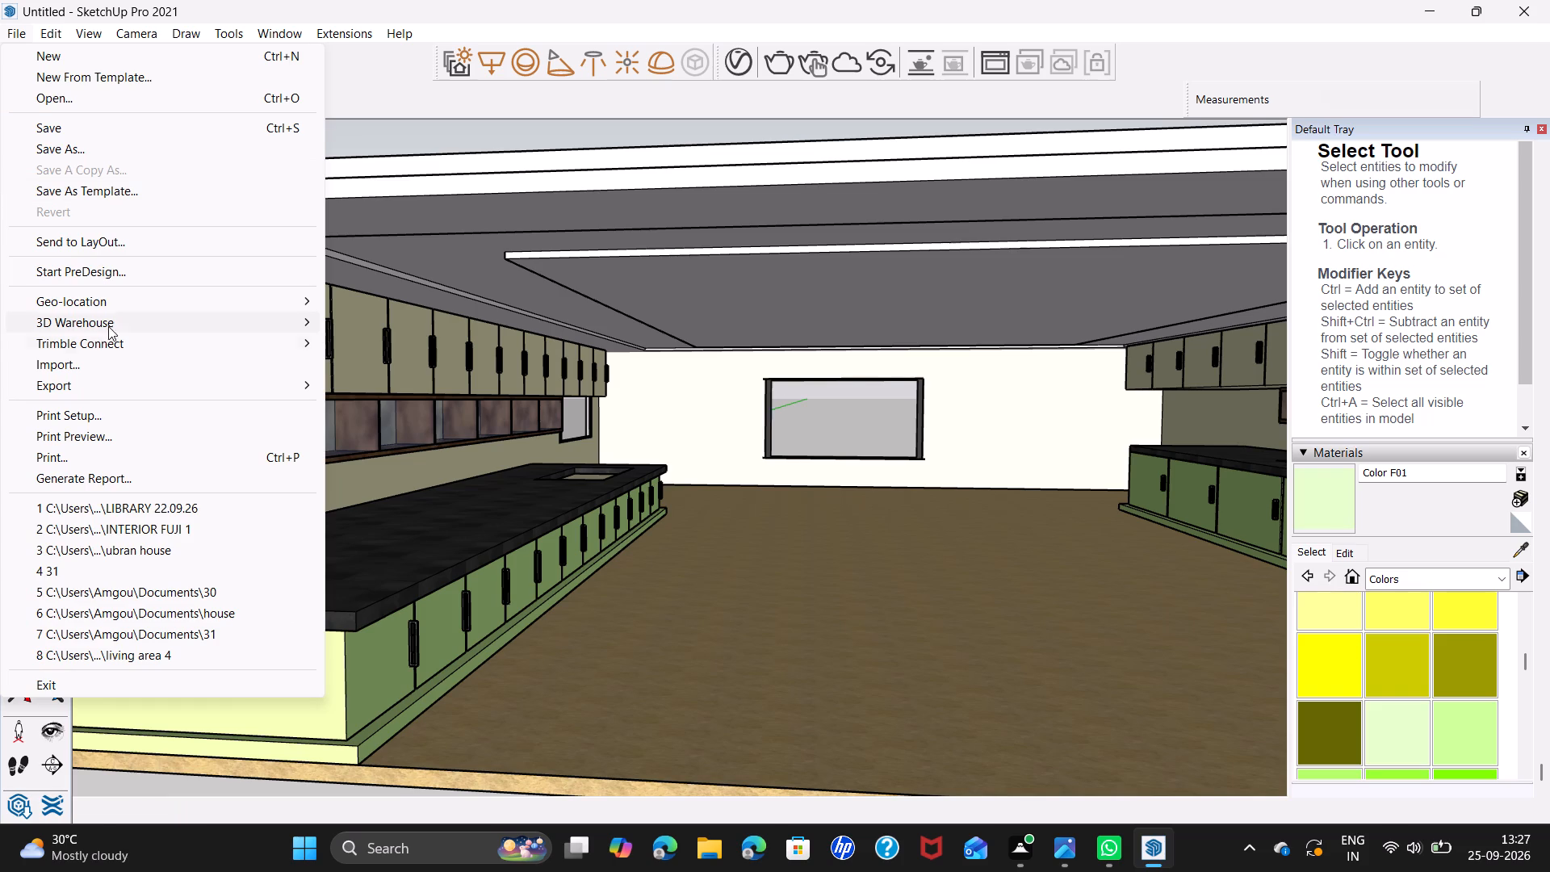
click(111, 370)
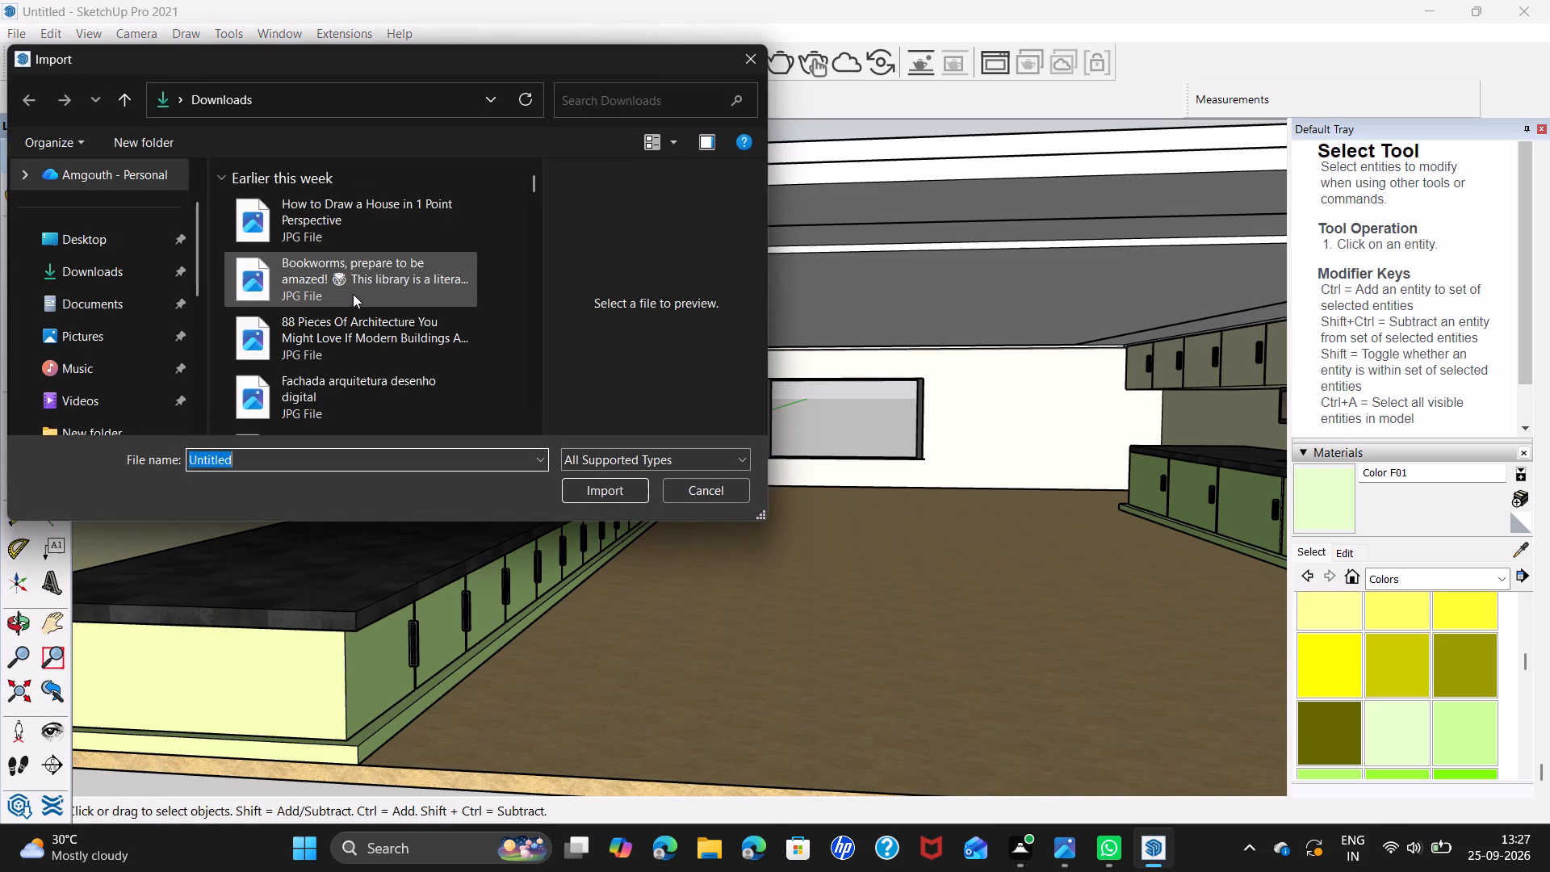
scroll(376, 278, down, 7)
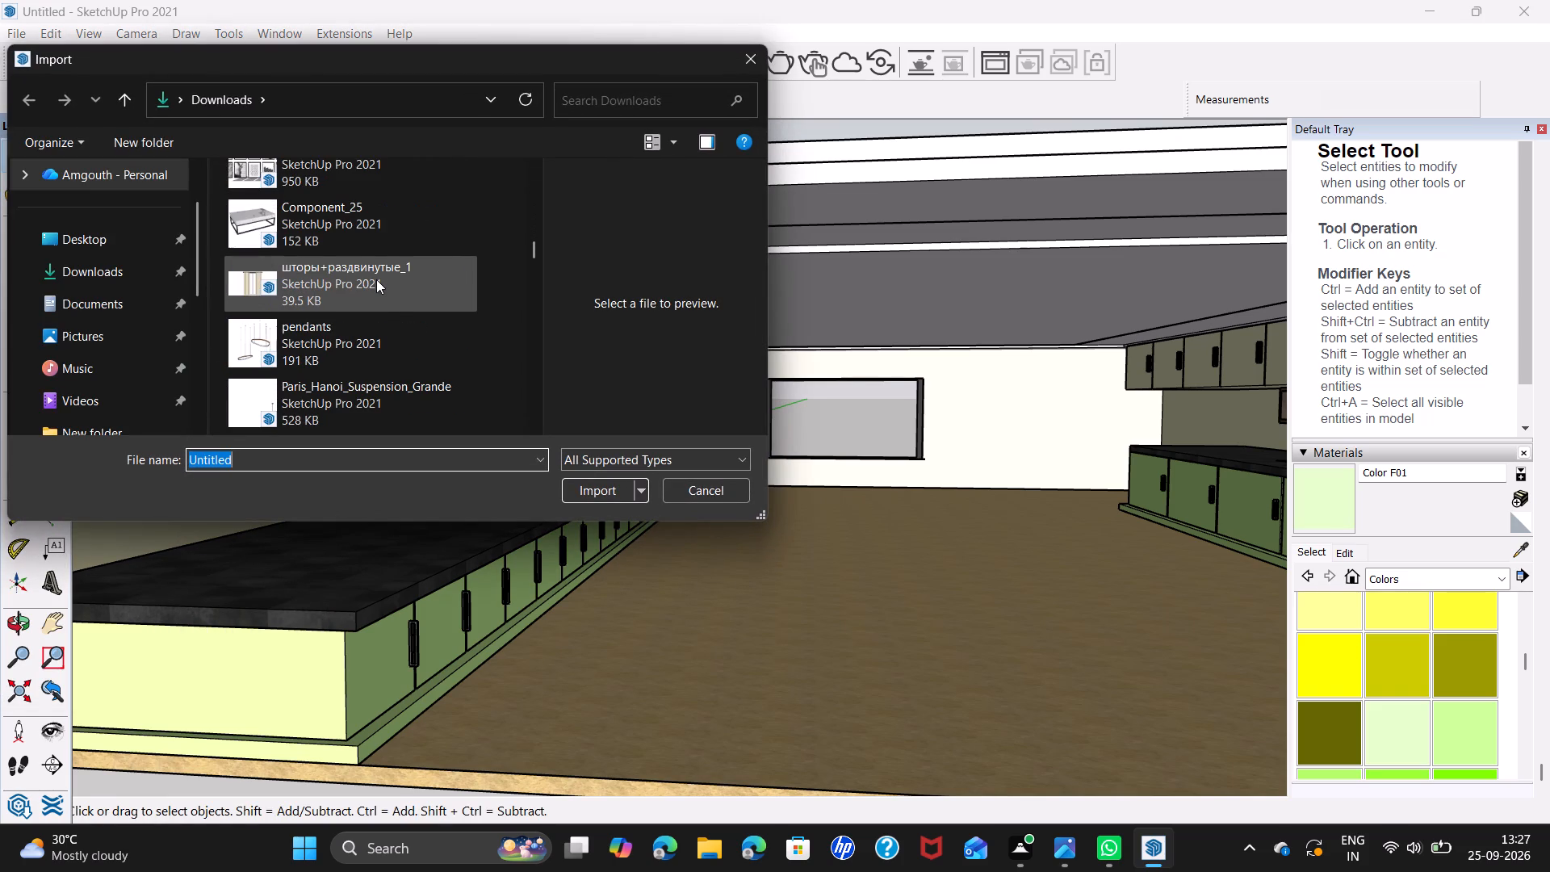
scroll(376, 279, down, 2)
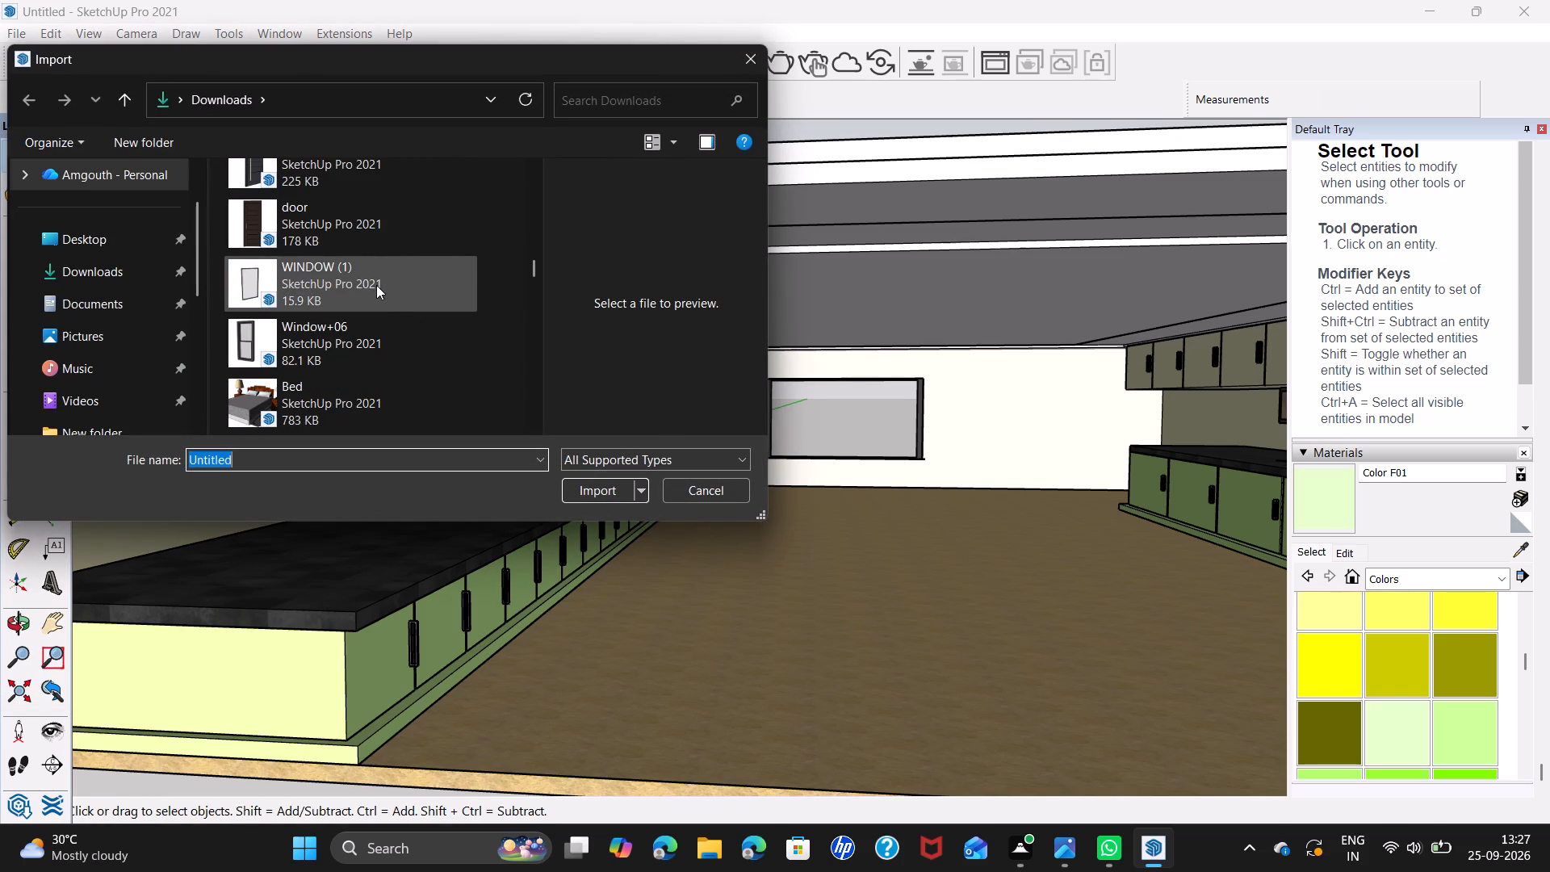
scroll(376, 286, down, 1)
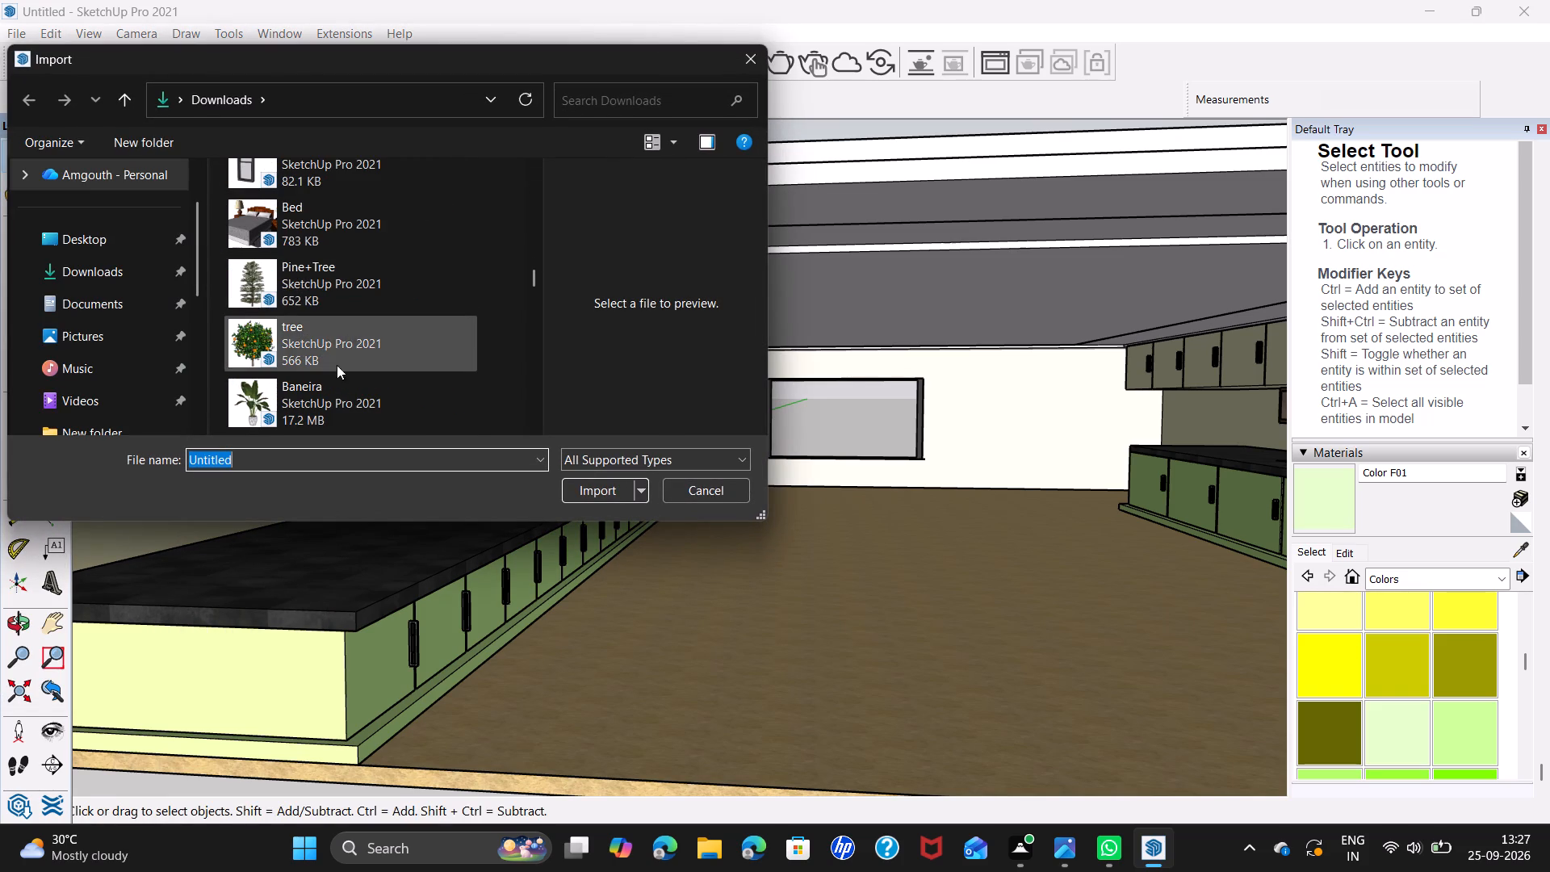
click(253, 410)
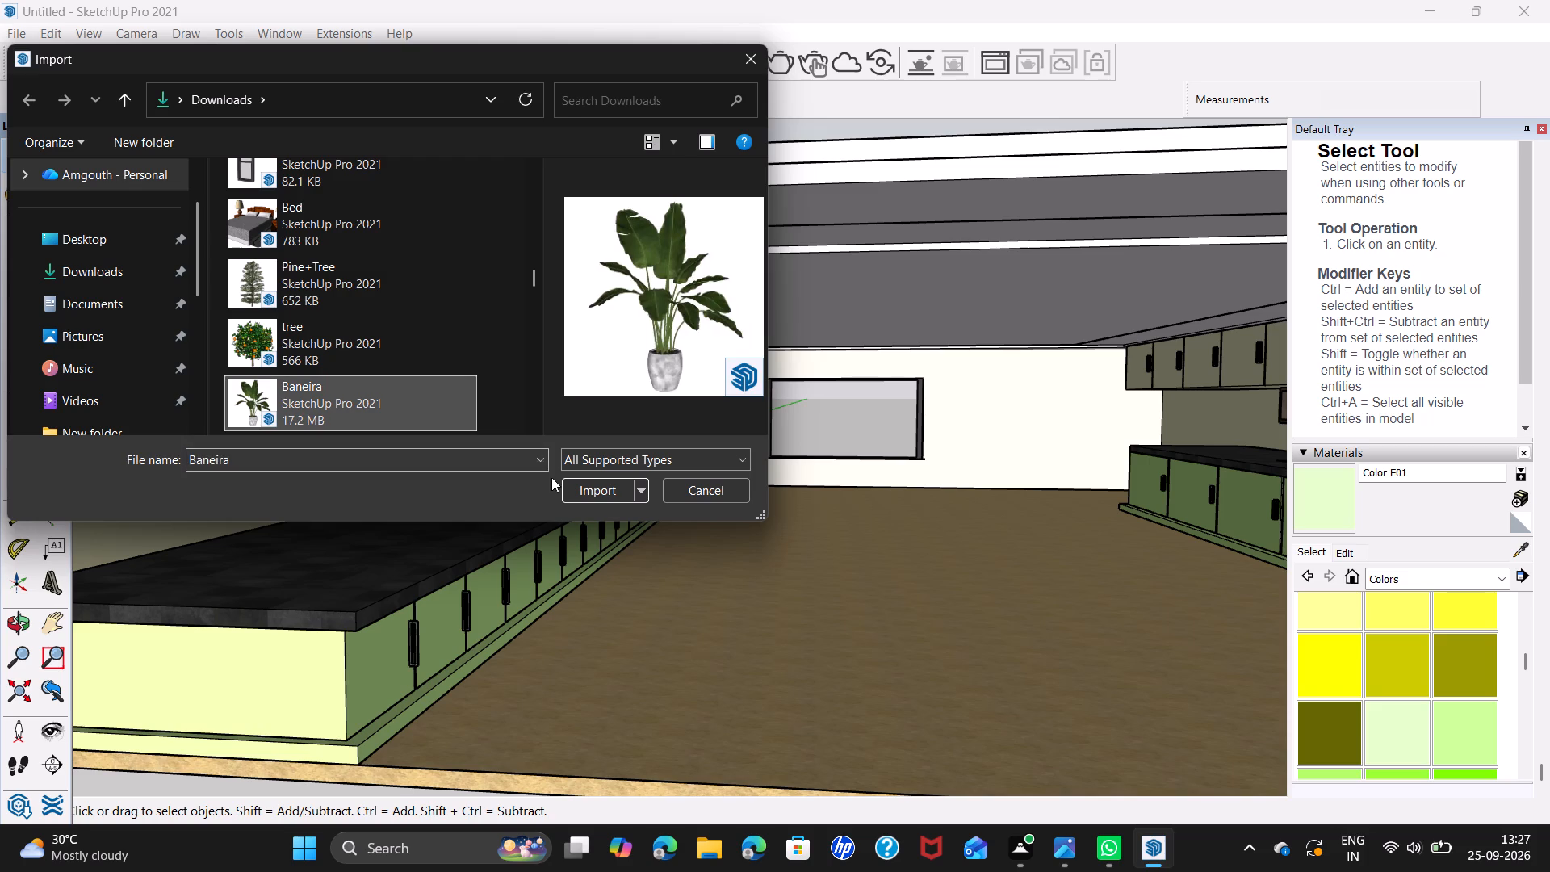
click(597, 492)
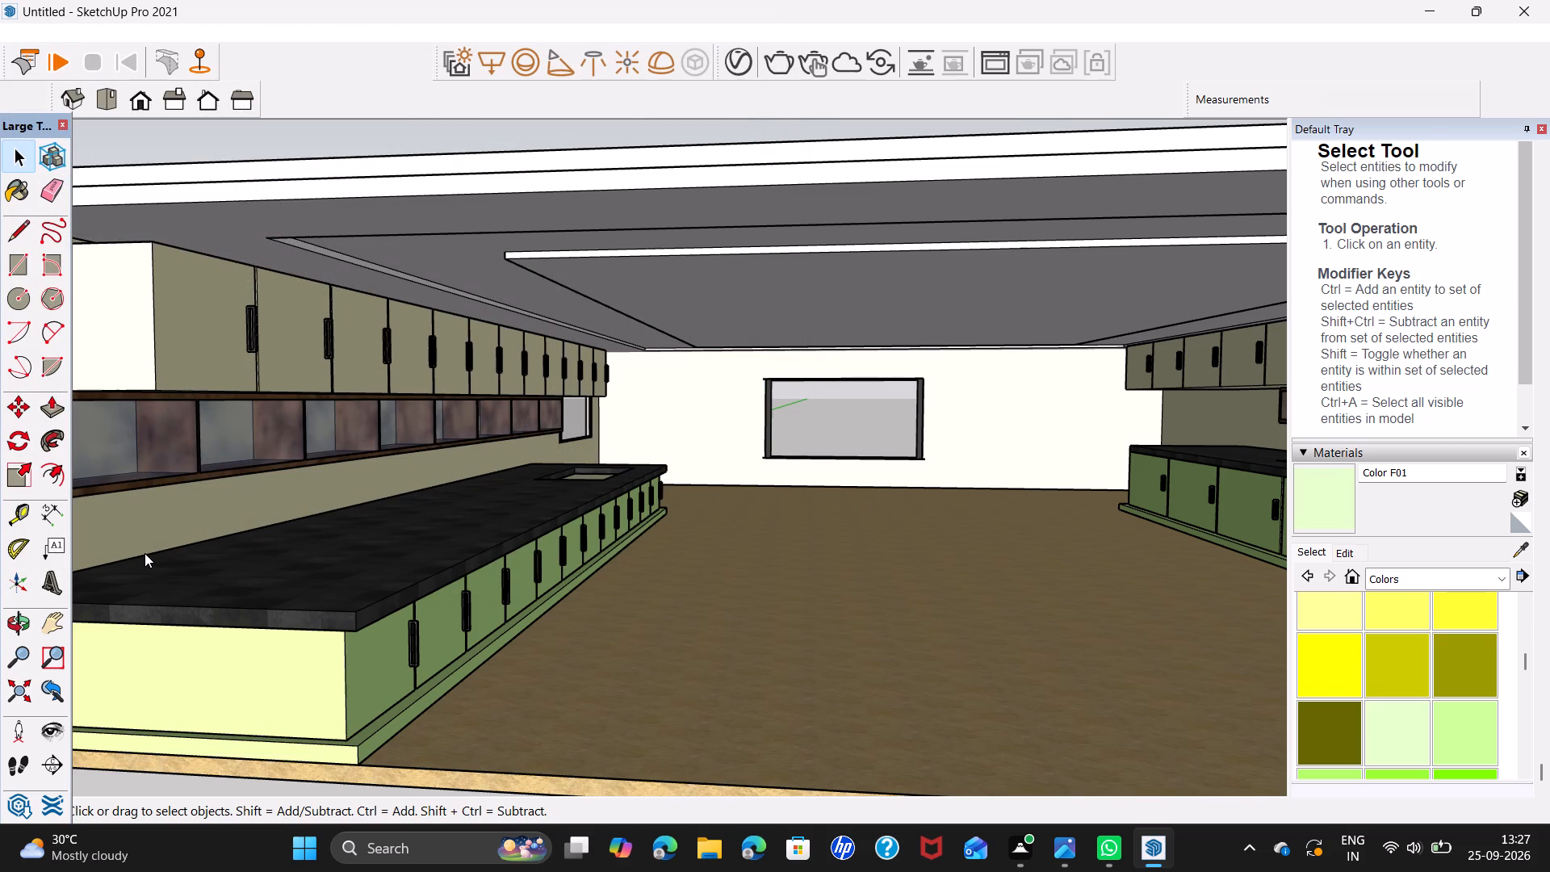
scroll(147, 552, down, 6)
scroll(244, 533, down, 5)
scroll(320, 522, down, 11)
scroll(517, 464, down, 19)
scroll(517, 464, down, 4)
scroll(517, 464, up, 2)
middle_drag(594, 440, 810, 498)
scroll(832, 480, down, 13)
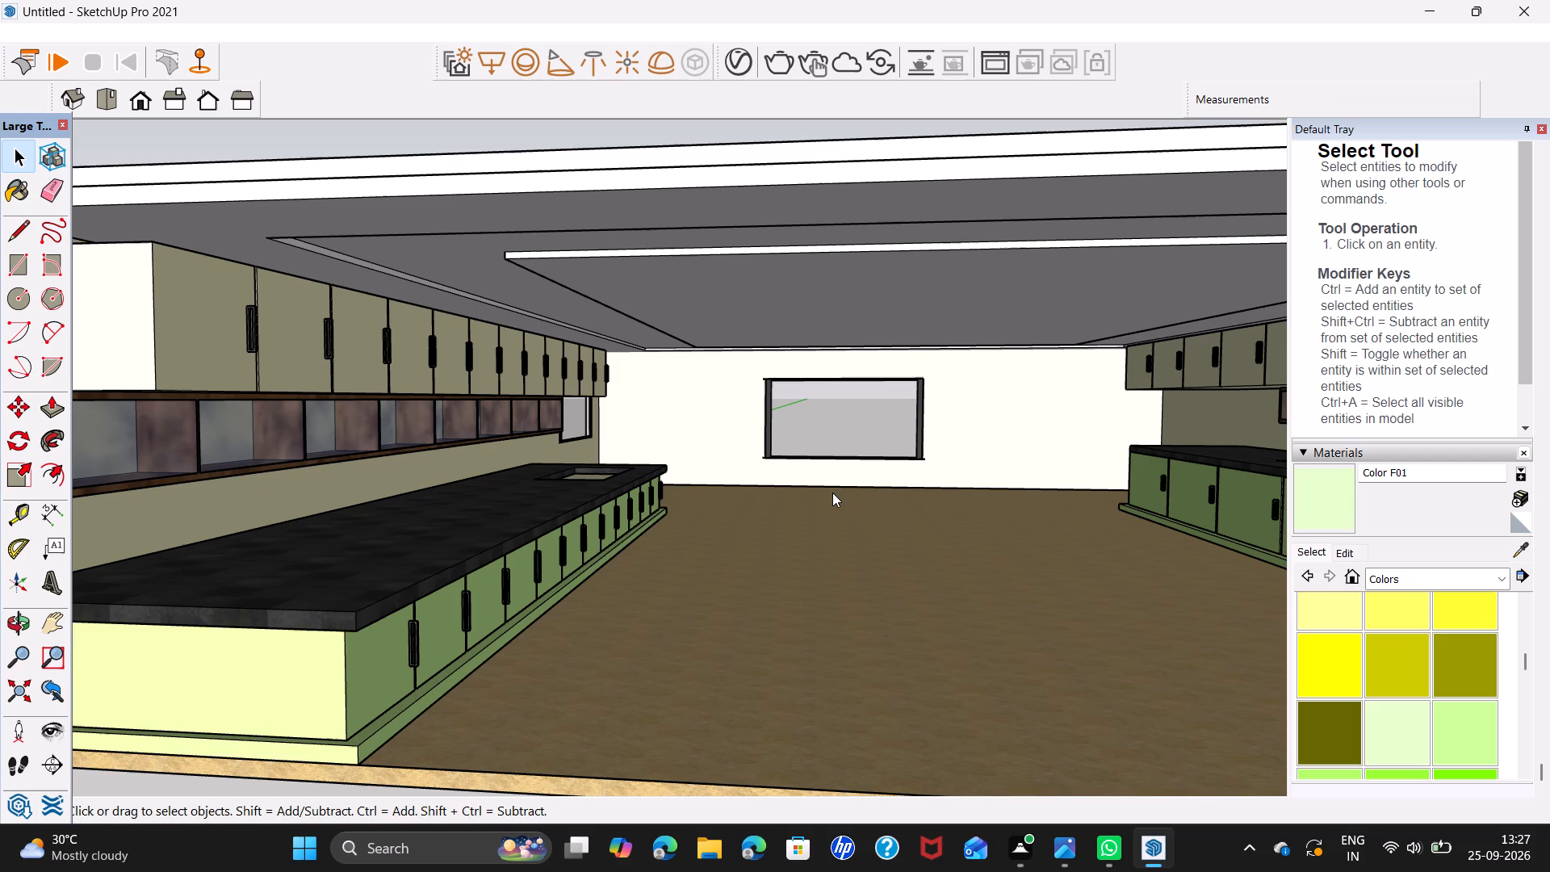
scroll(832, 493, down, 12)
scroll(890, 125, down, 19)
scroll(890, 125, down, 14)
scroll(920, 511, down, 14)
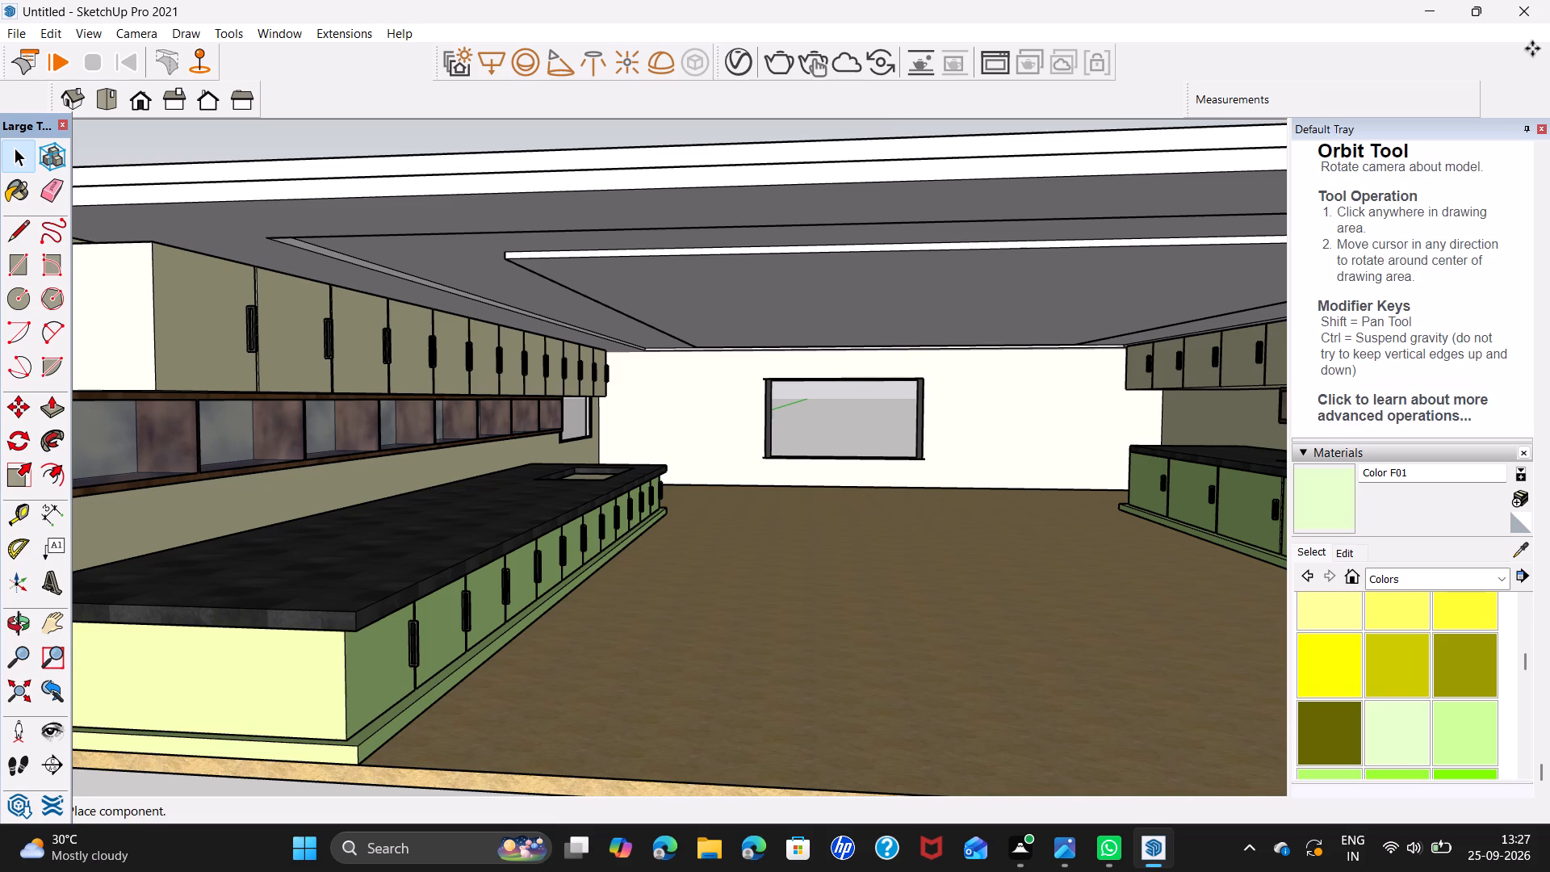
Place the imported potted plant on the floor in the far corner beside the side-wall window.
middle_drag(1035, 578, 901, 531)
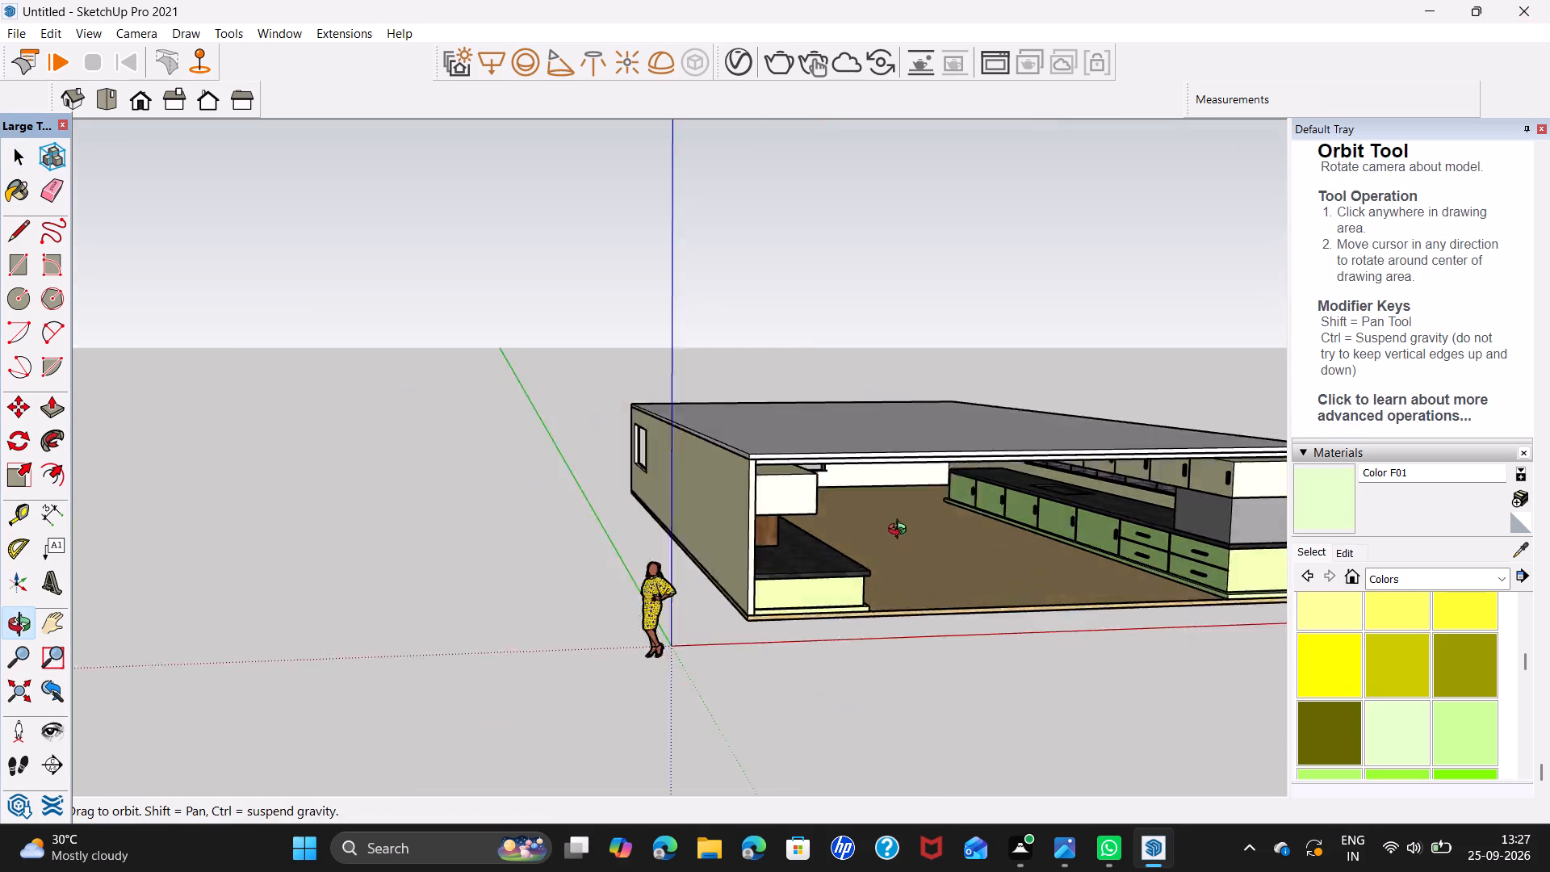
middle_drag(901, 531, 620, 529)
scroll(467, 541, up, 14)
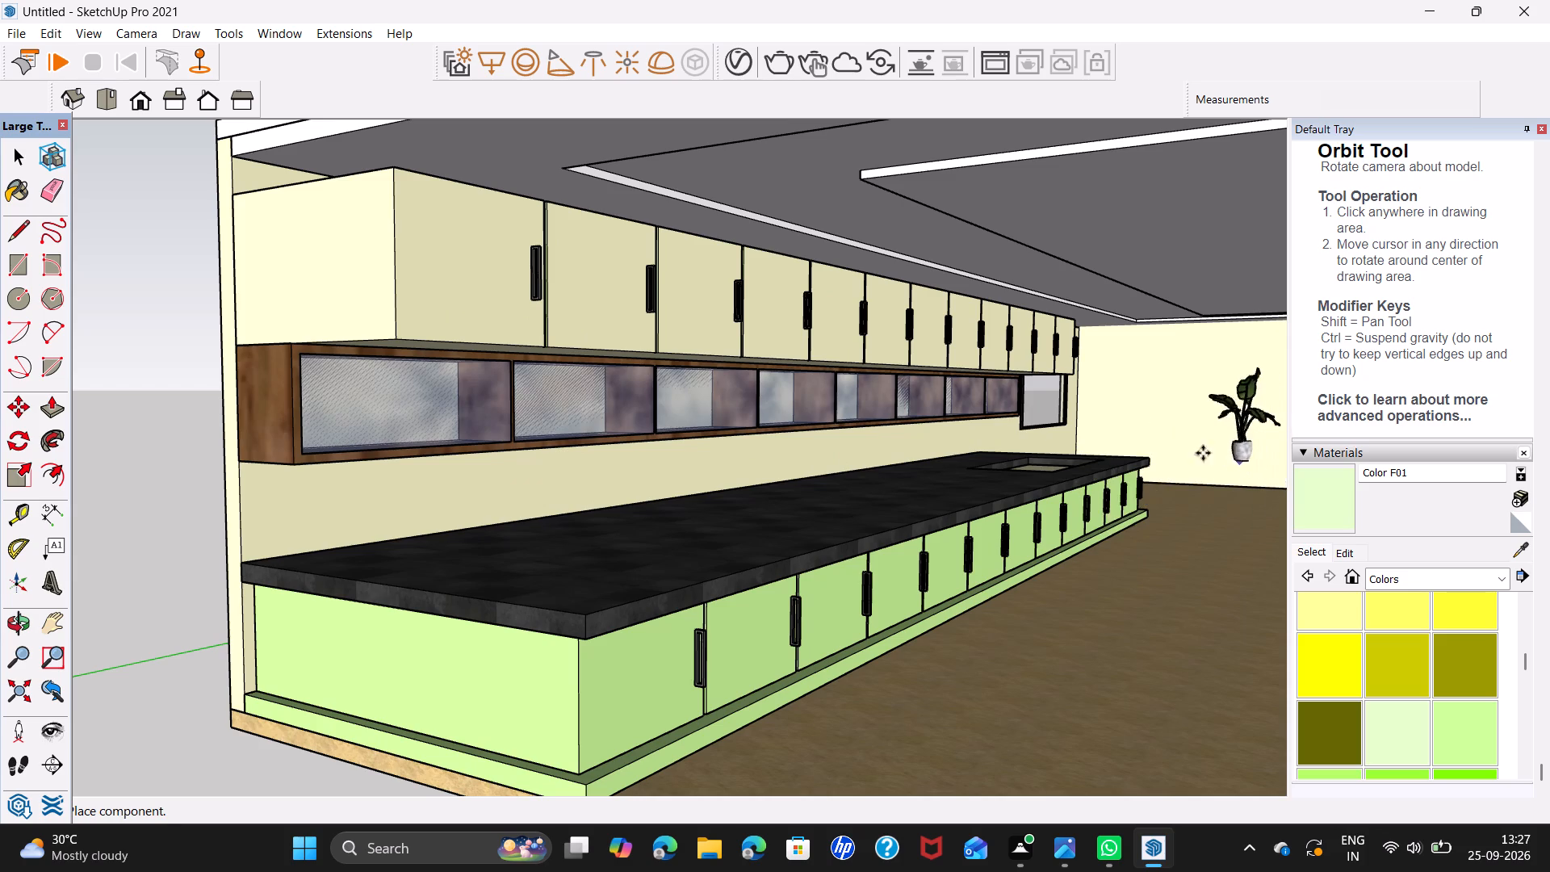
middle_drag(1190, 453, 1208, 467)
scroll(1118, 433, up, 5)
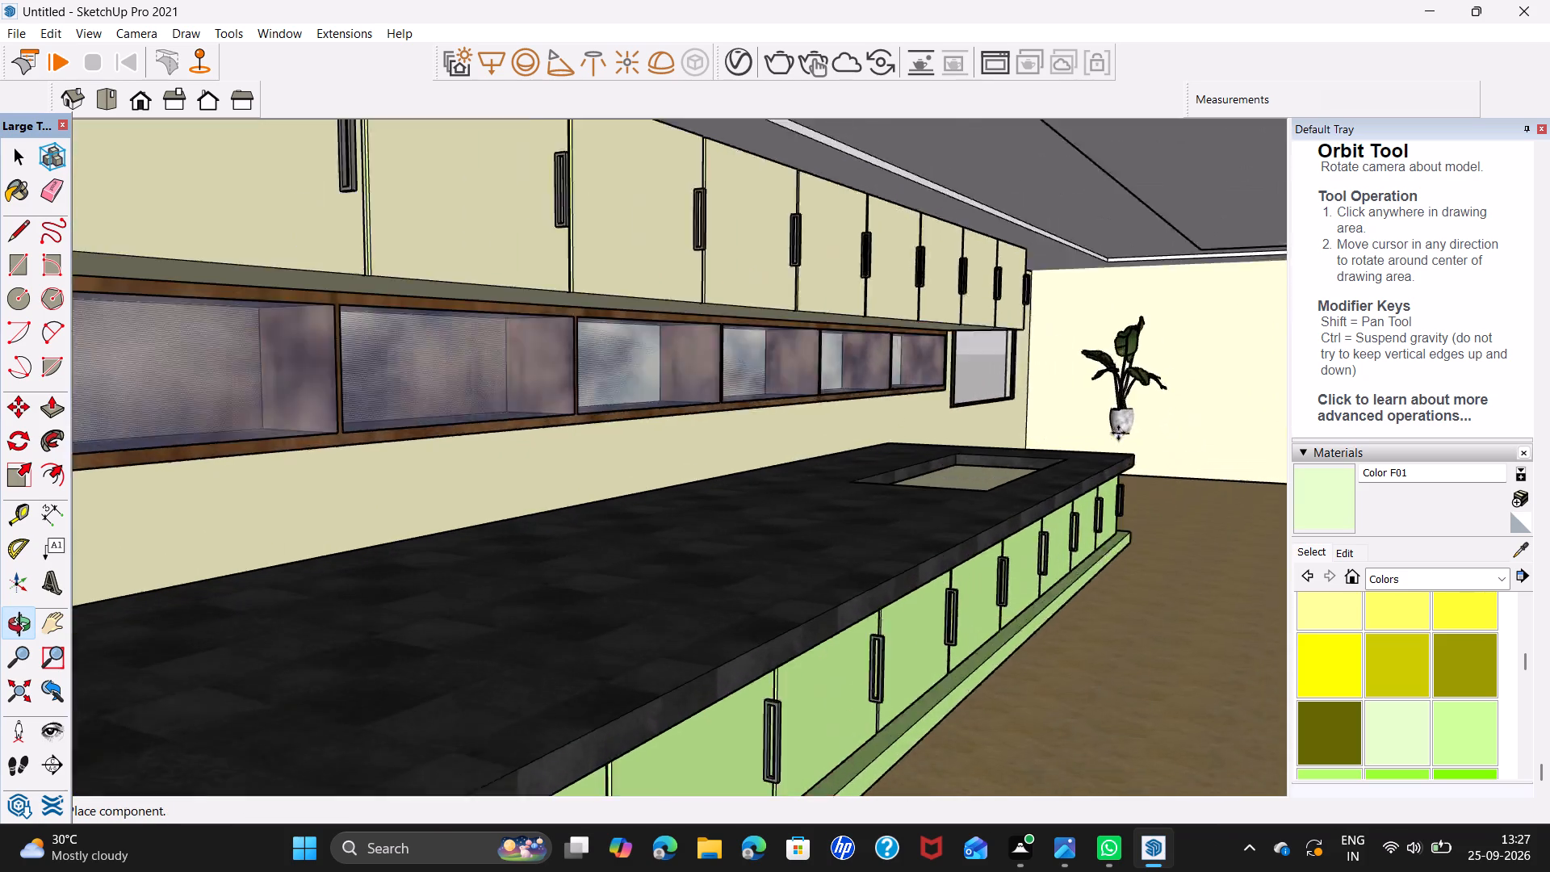
scroll(1118, 433, up, 10)
middle_drag(1173, 501, 1061, 545)
scroll(1173, 501, up, 1)
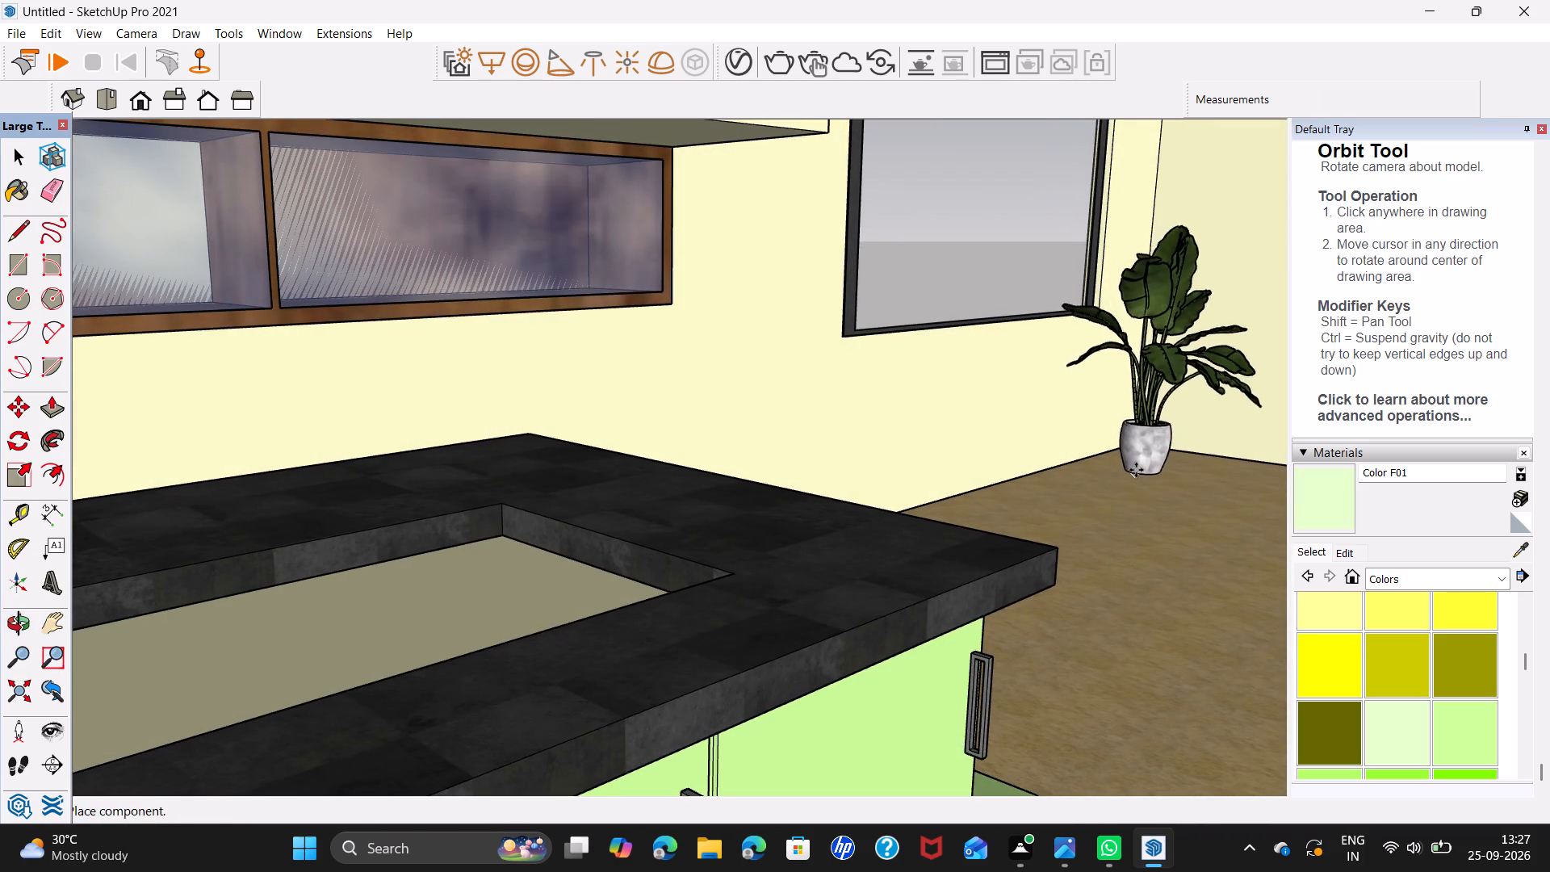
scroll(1137, 489, up, 15)
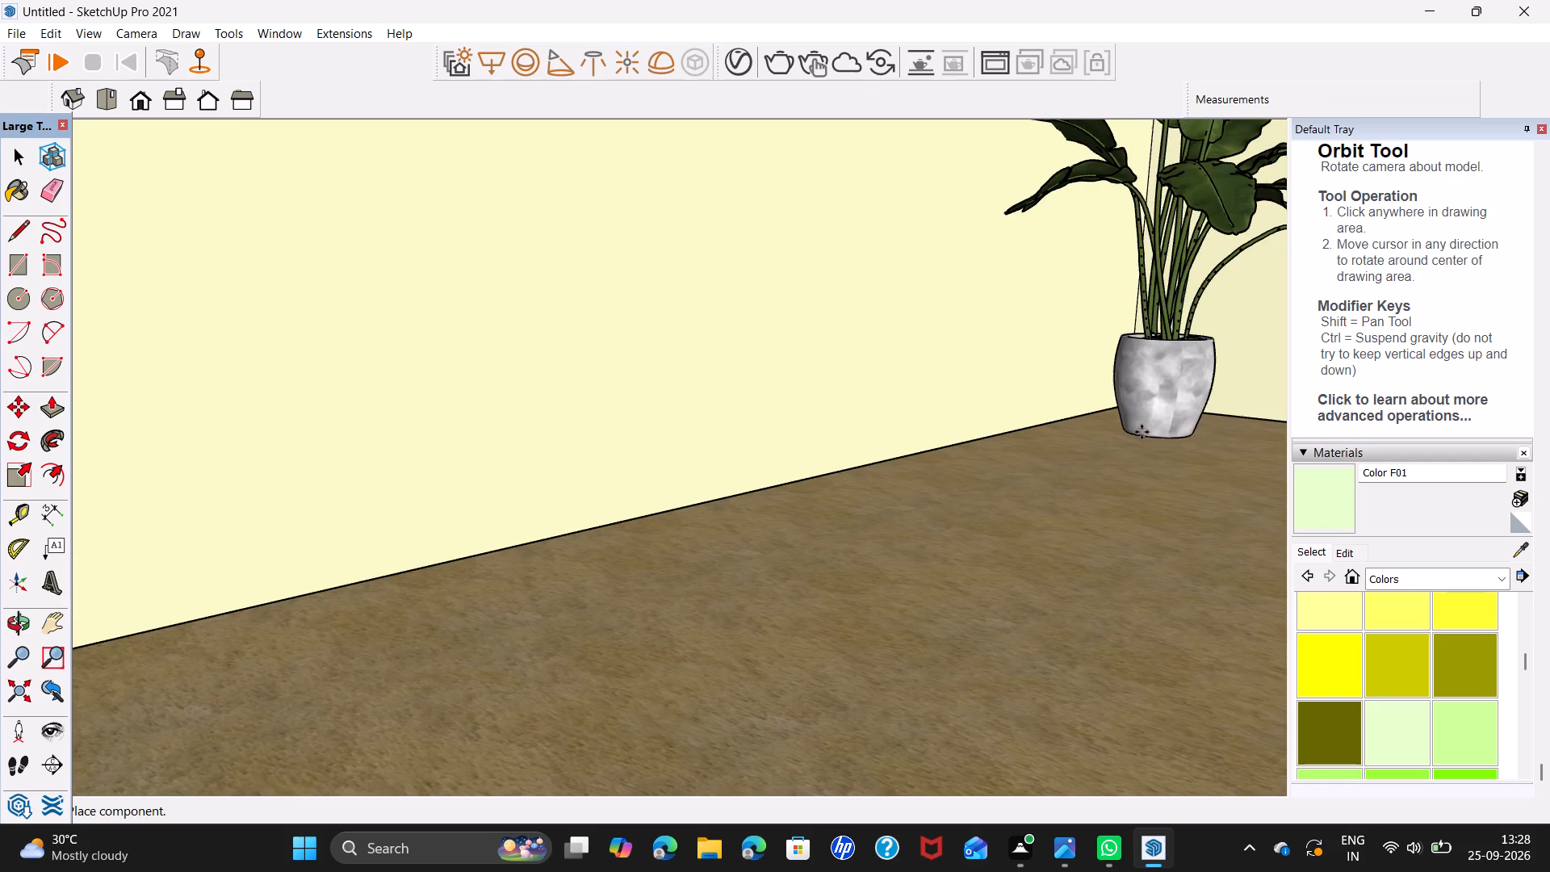
click(1144, 436)
Copy the potted plant about 3' 7" out from the corner along the side wall under the window.
scroll(1140, 479, down, 7)
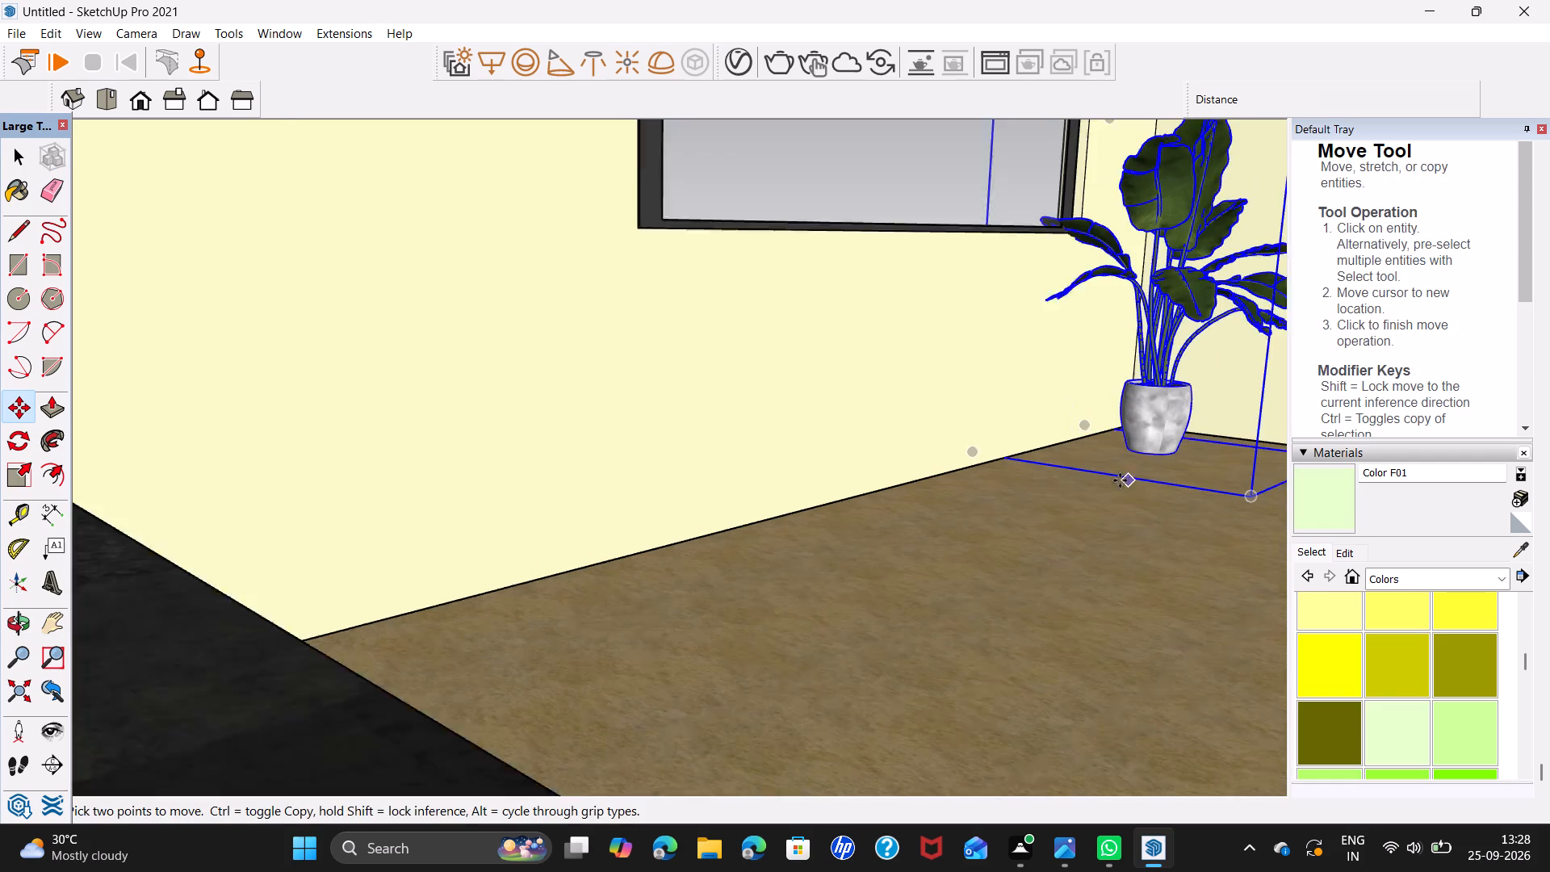
scroll(1108, 484, down, 5)
middle_drag(1076, 512, 1252, 500)
scroll(1085, 416, down, 5)
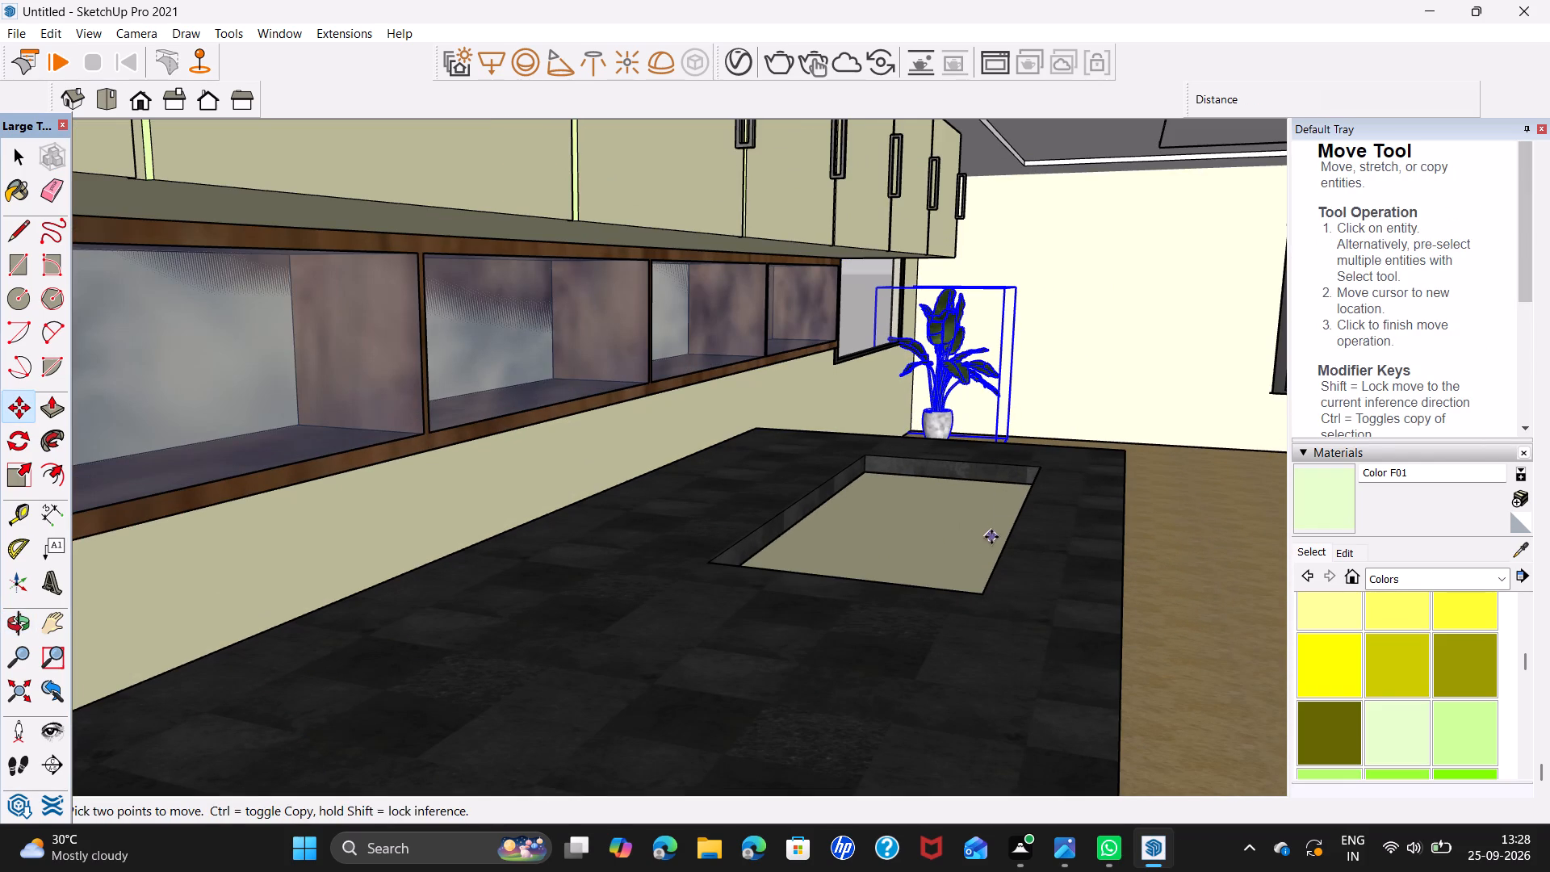
middle_drag(1014, 384, 808, 396)
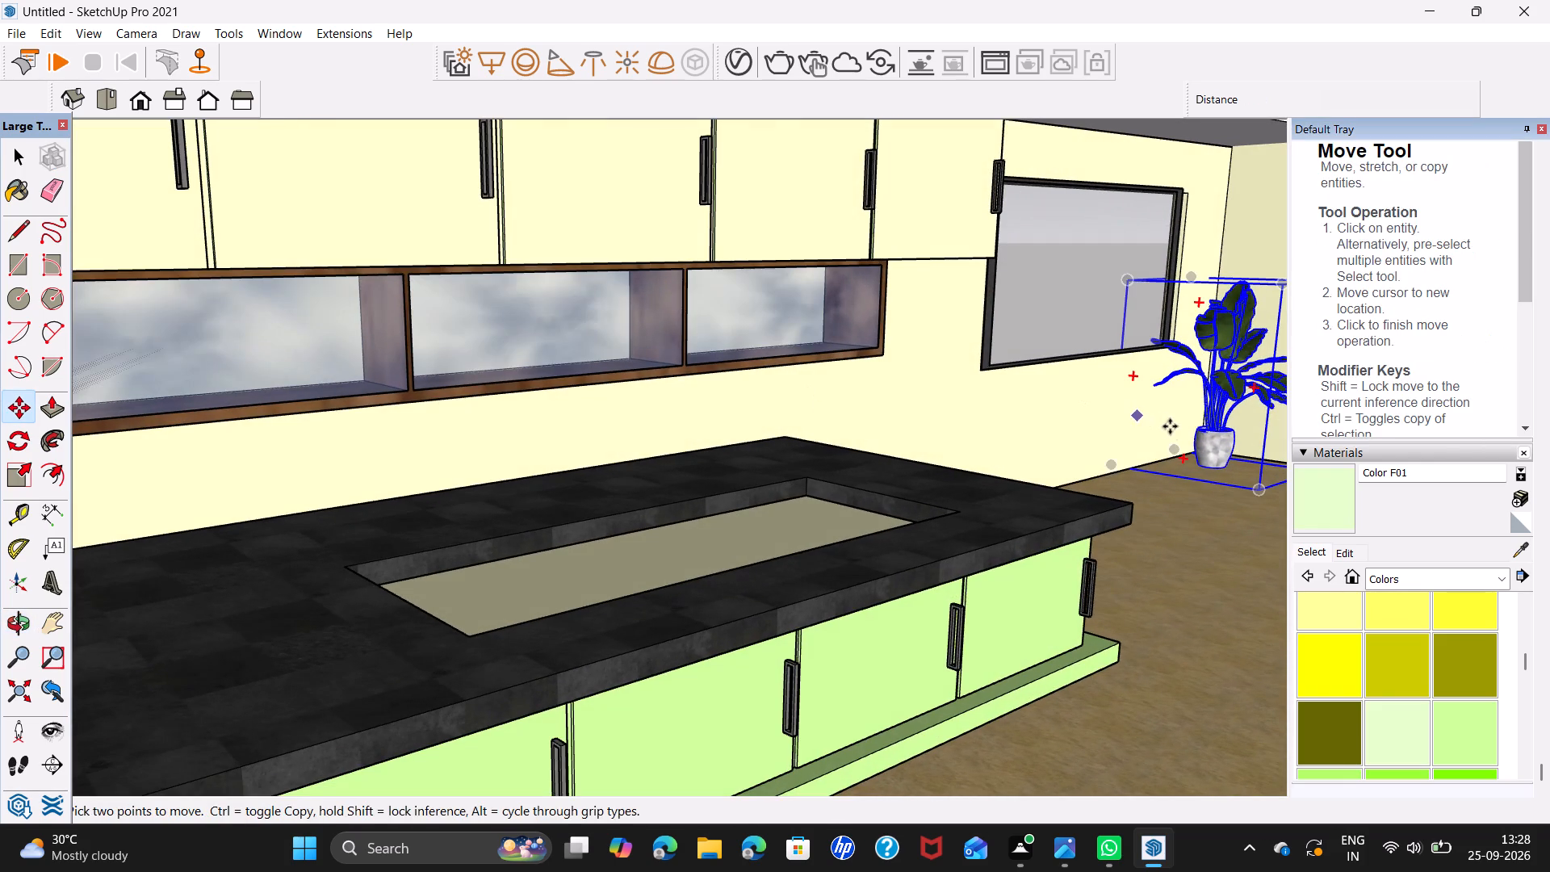
middle_drag(1204, 432, 861, 440)
scroll(896, 487, up, 6)
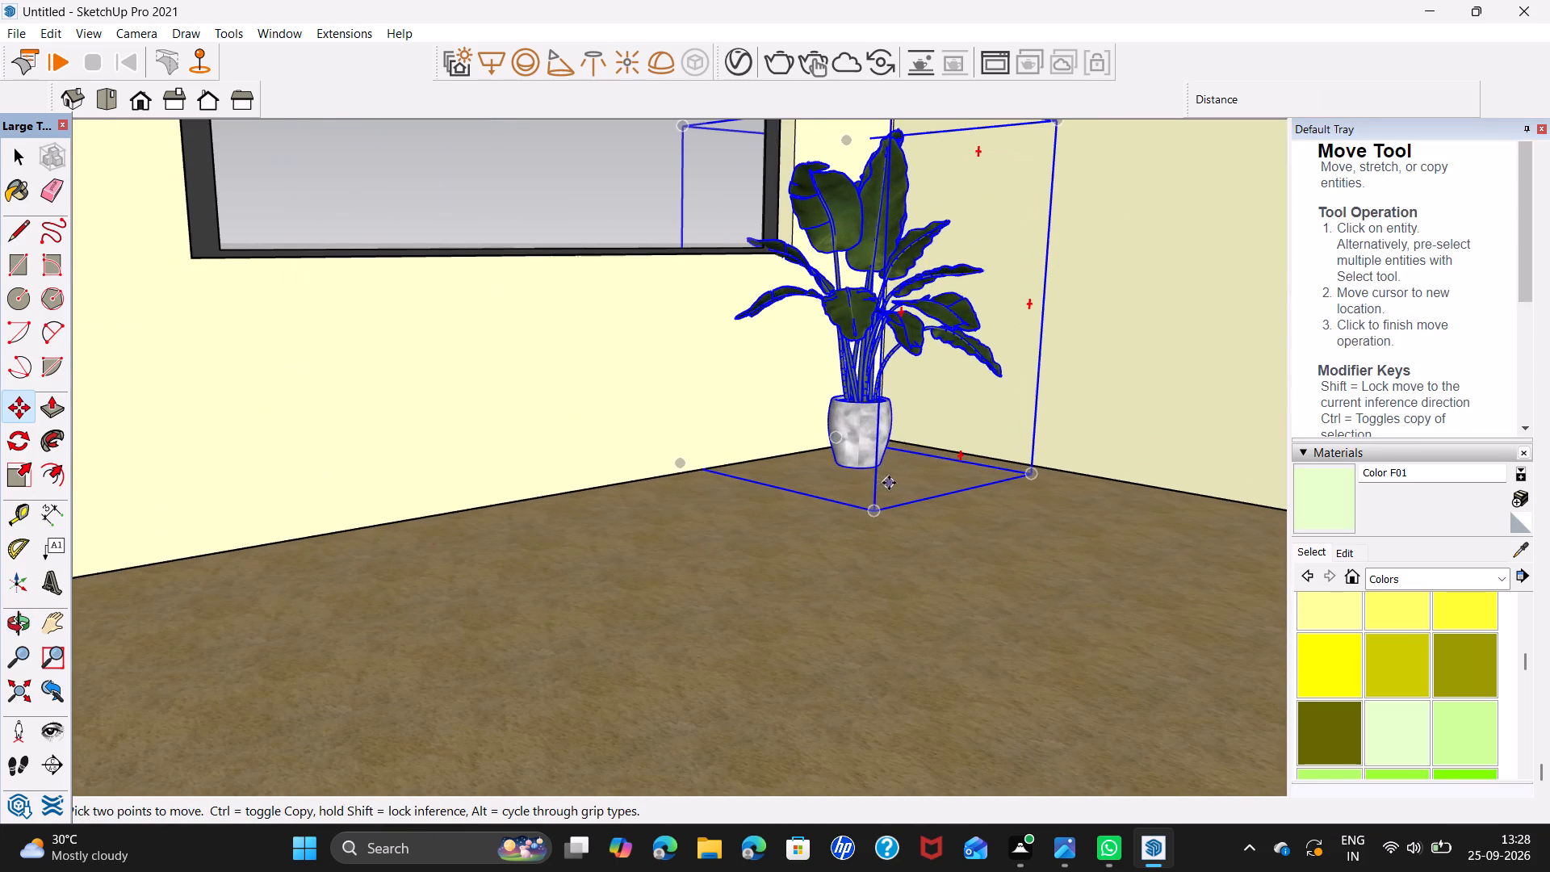
key(m)
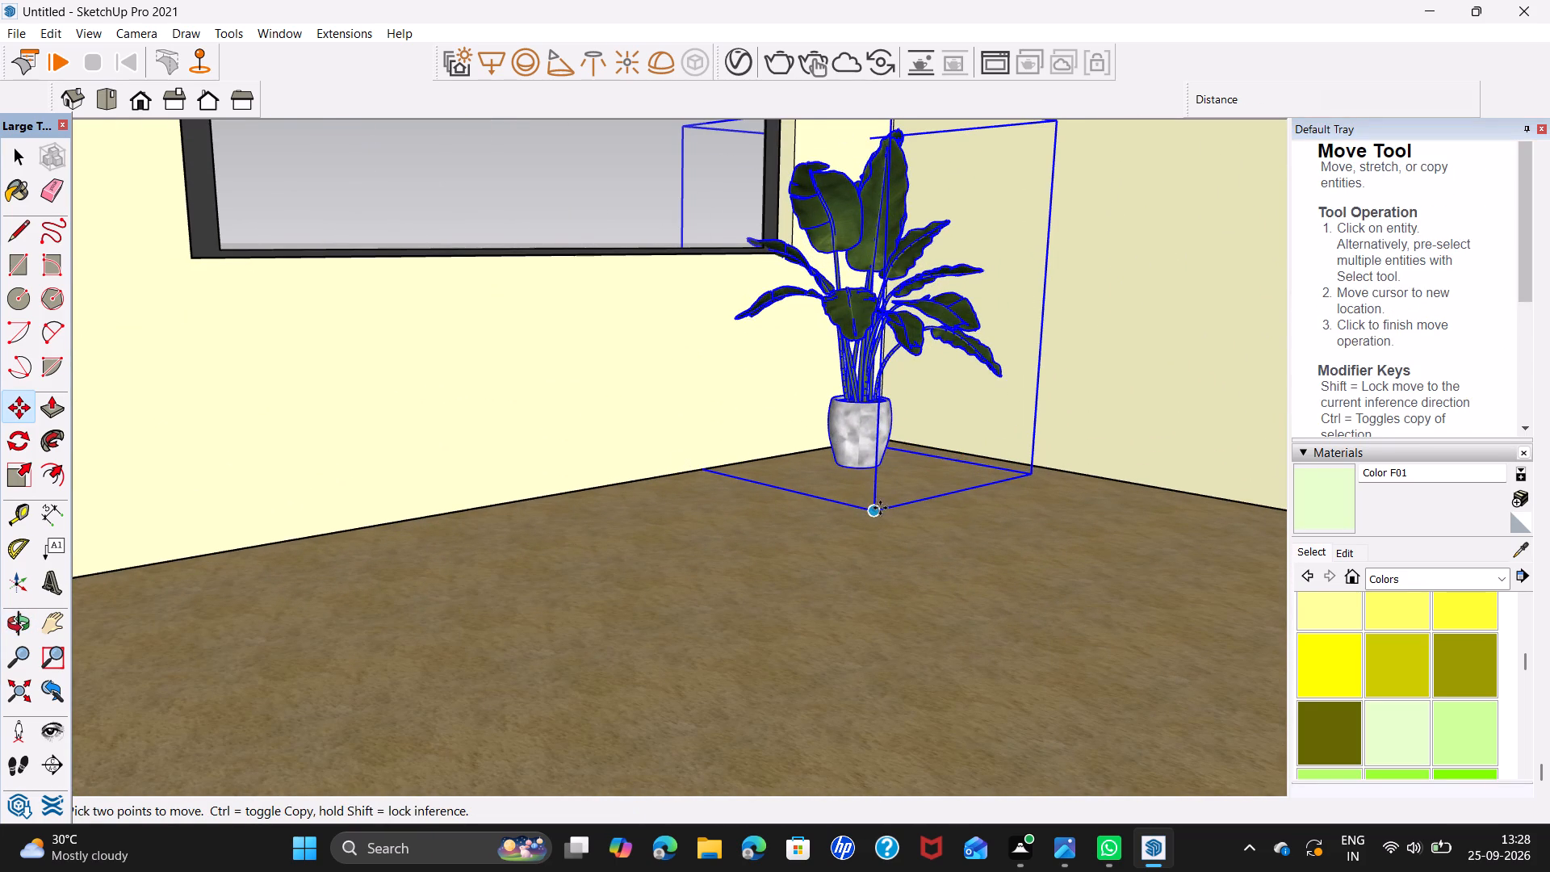
click(876, 511)
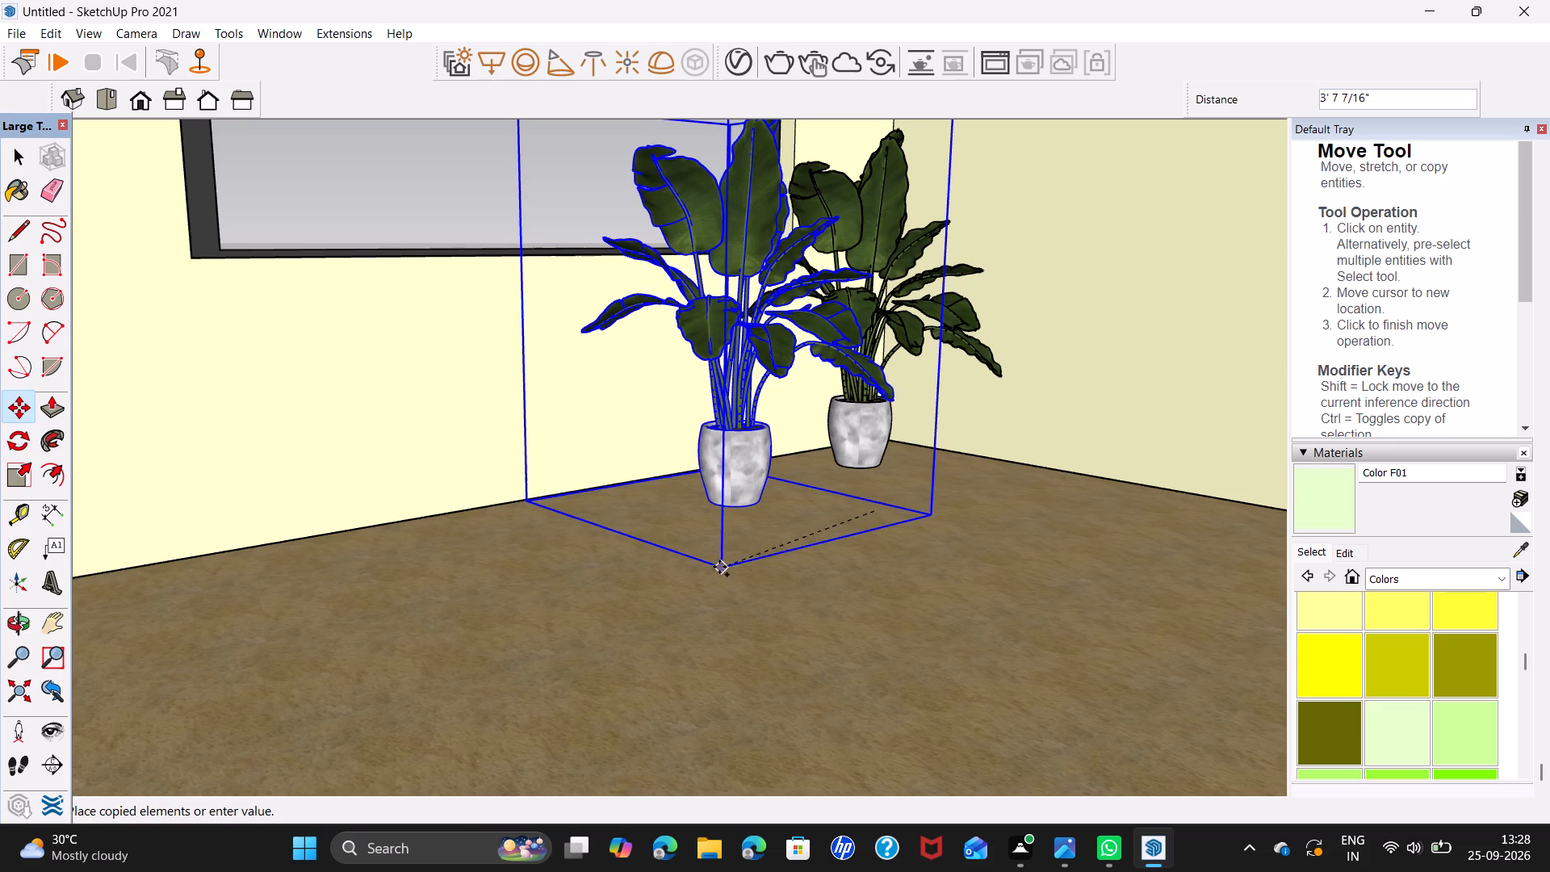
click(717, 567)
Copy the new plant about 4' 8 3/8" across to the end-wall side of the corner.
click(919, 514)
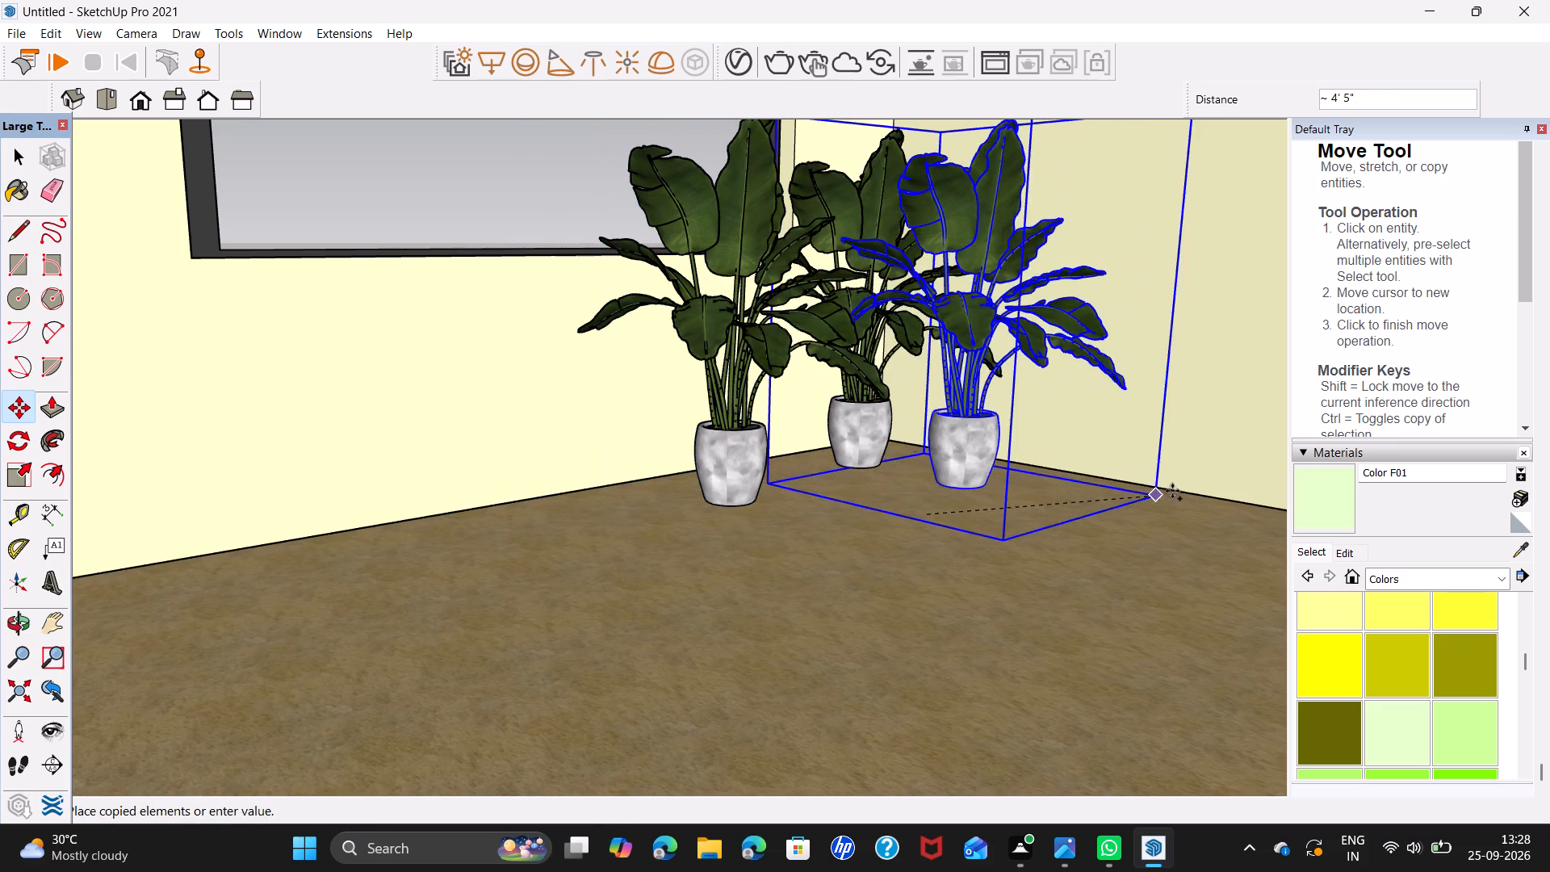
click(1213, 493)
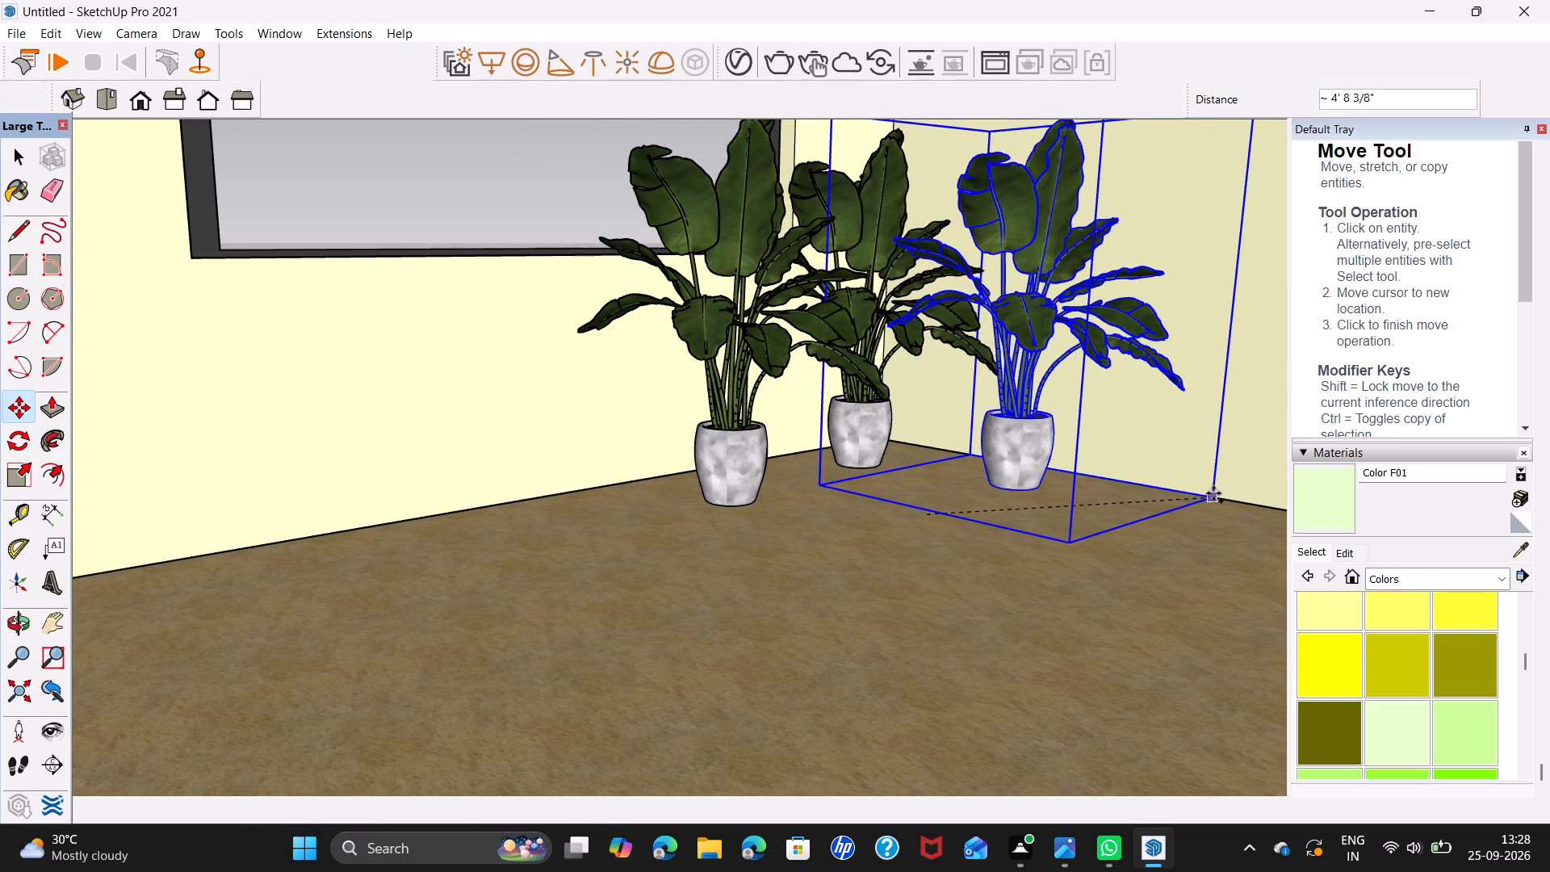
key(space)
scroll(1020, 488, down, 7)
scroll(918, 606, down, 4)
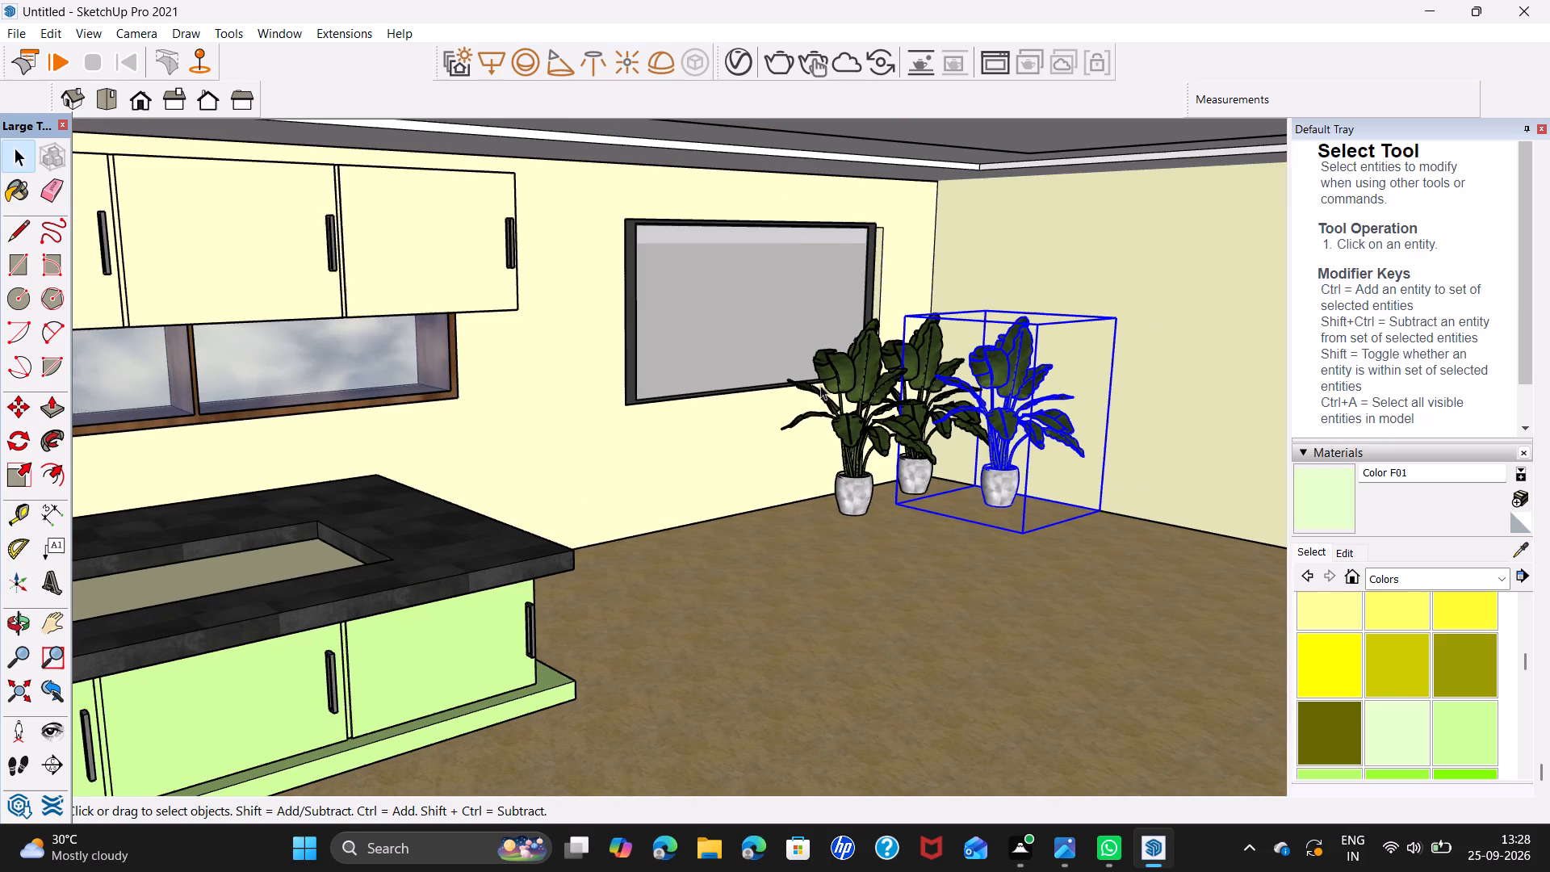
click(760, 346)
Examine the whole kitchen from outside and through its open side, checking the corner plants with the cabinets and windows.
scroll(764, 506, down, 4)
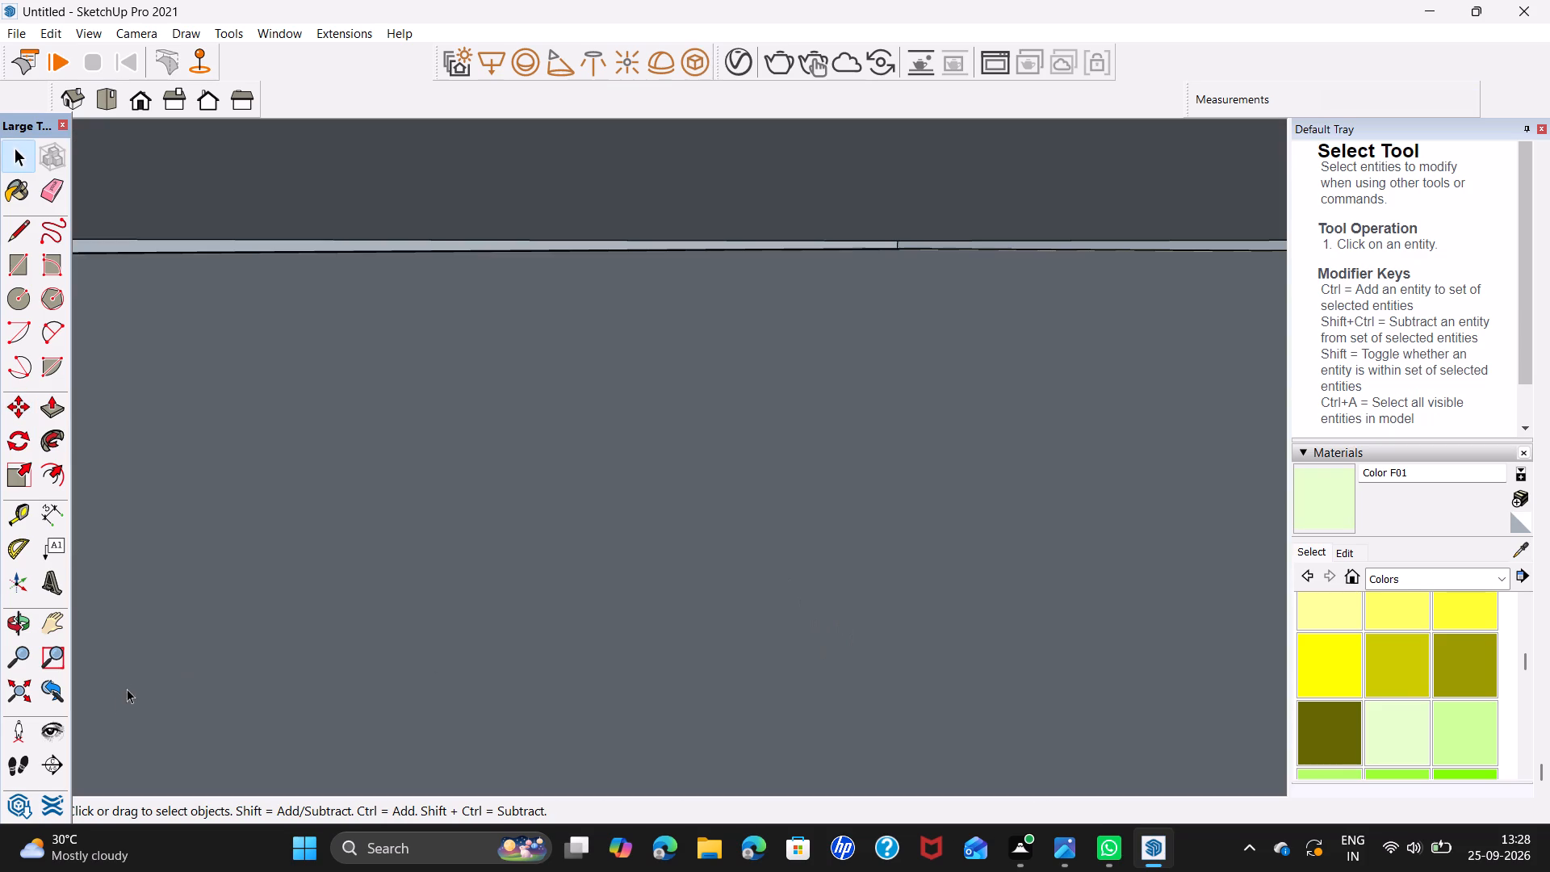
click(6, 701)
scroll(601, 593, down, 2)
middle_drag(553, 581, 610, 566)
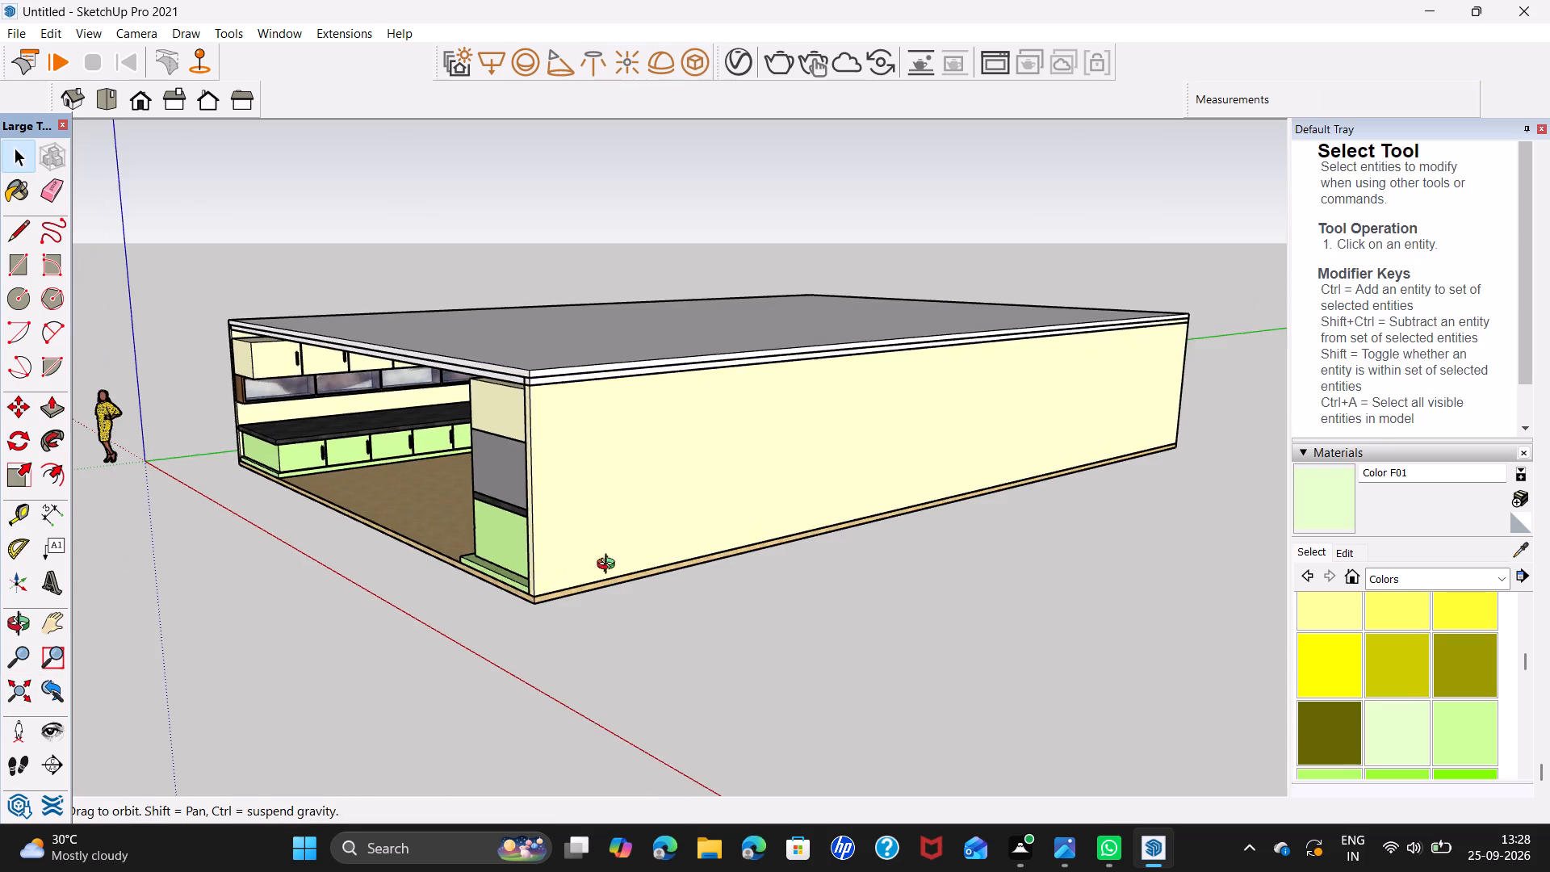
middle_drag(610, 566, 989, 542)
scroll(712, 451, up, 5)
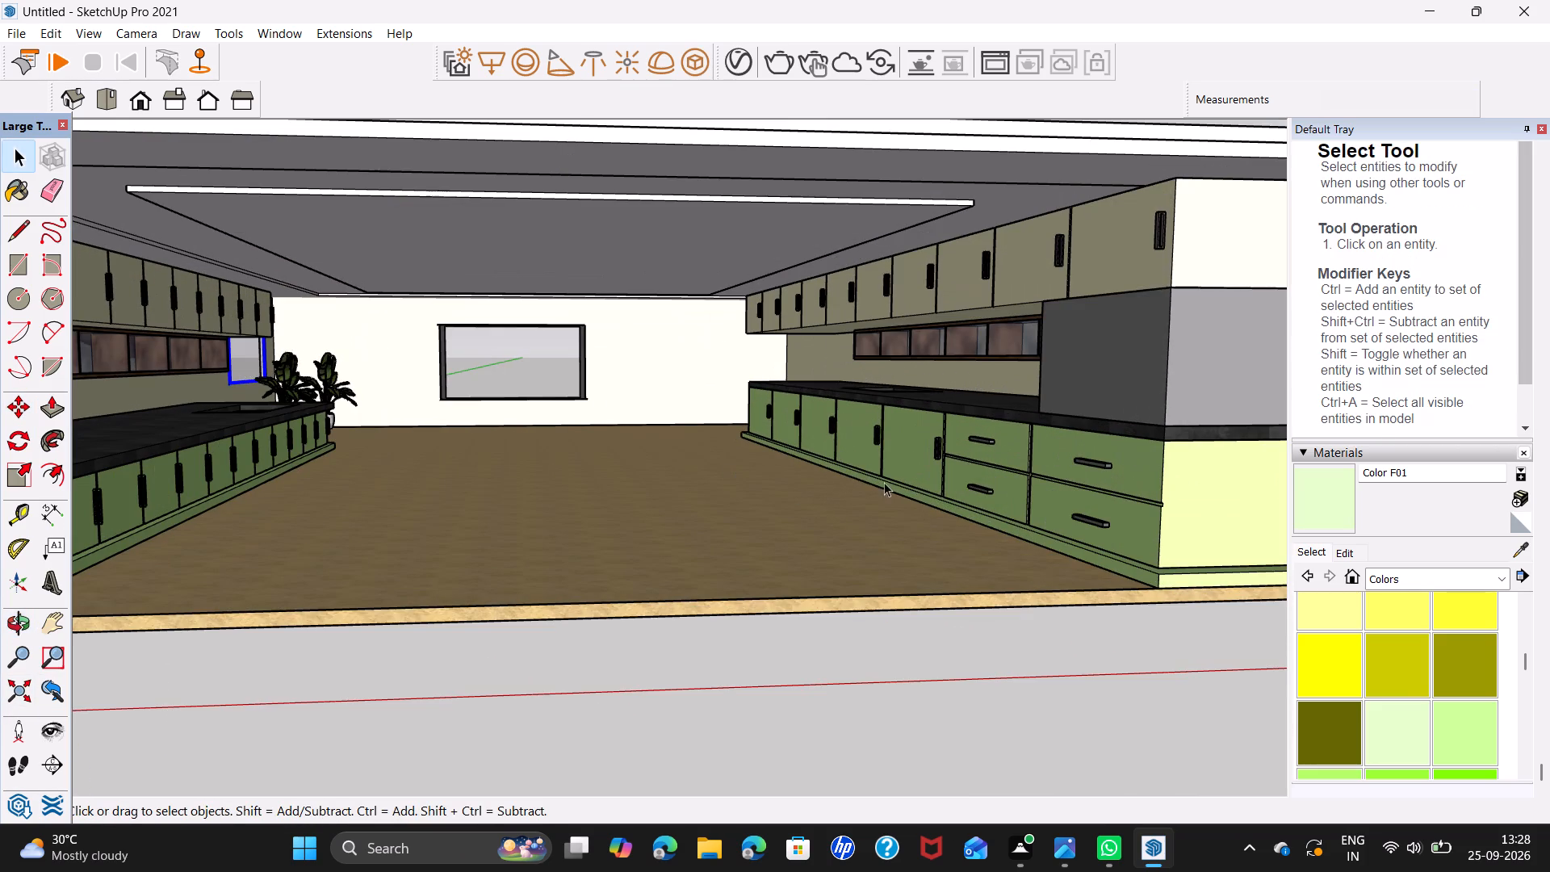
middle_drag(964, 482, 887, 484)
middle_drag(869, 472, 1051, 474)
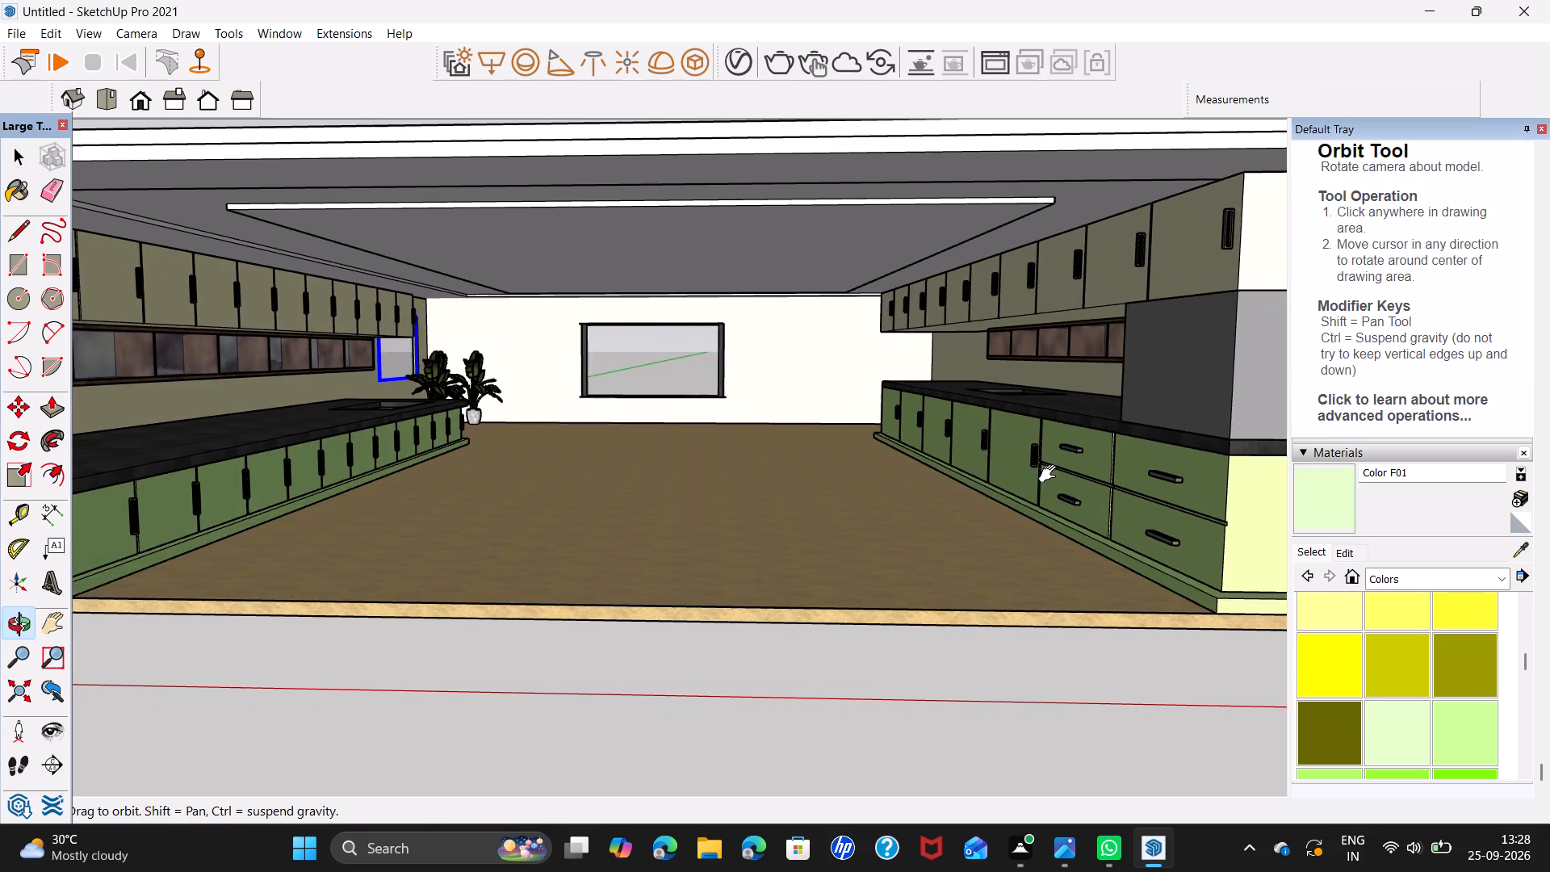
Examine the kitchen interior through its open side, looking over the recessed ceiling, both cabinet runs and the end wall.
middle_drag(1051, 474, 1083, 476)
scroll(1089, 476, down, 2)
middle_drag(1036, 497, 1050, 500)
shift+middle_drag(1079, 474, 1018, 481)
middle_drag(926, 490, 924, 448)
shift+middle_drag(886, 457, 890, 526)
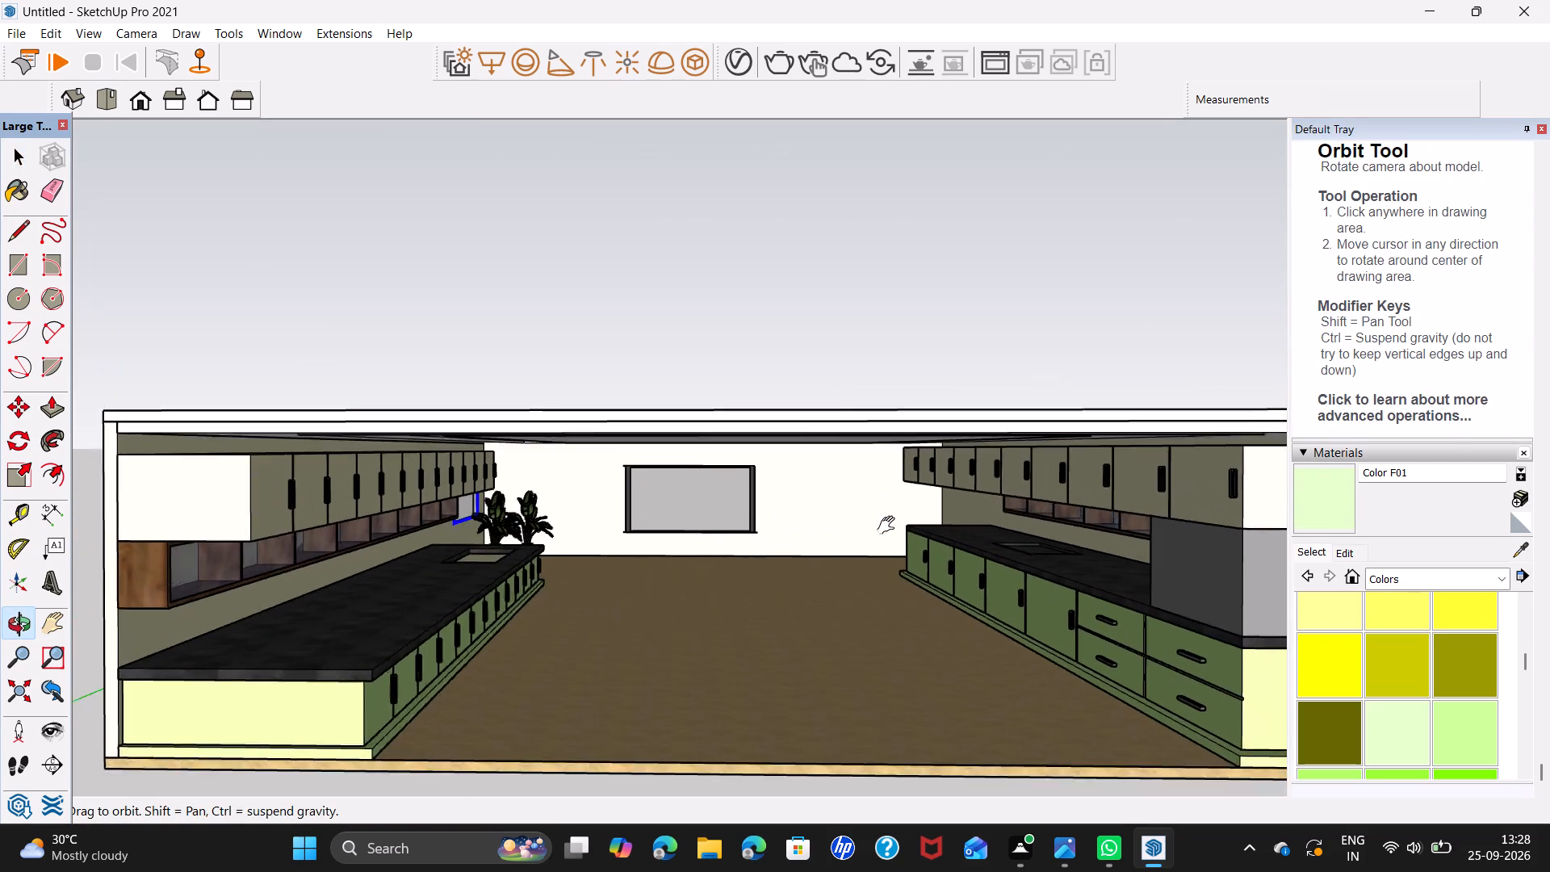
shift+middle_drag(890, 526, 887, 498)
scroll(886, 501, up, 2)
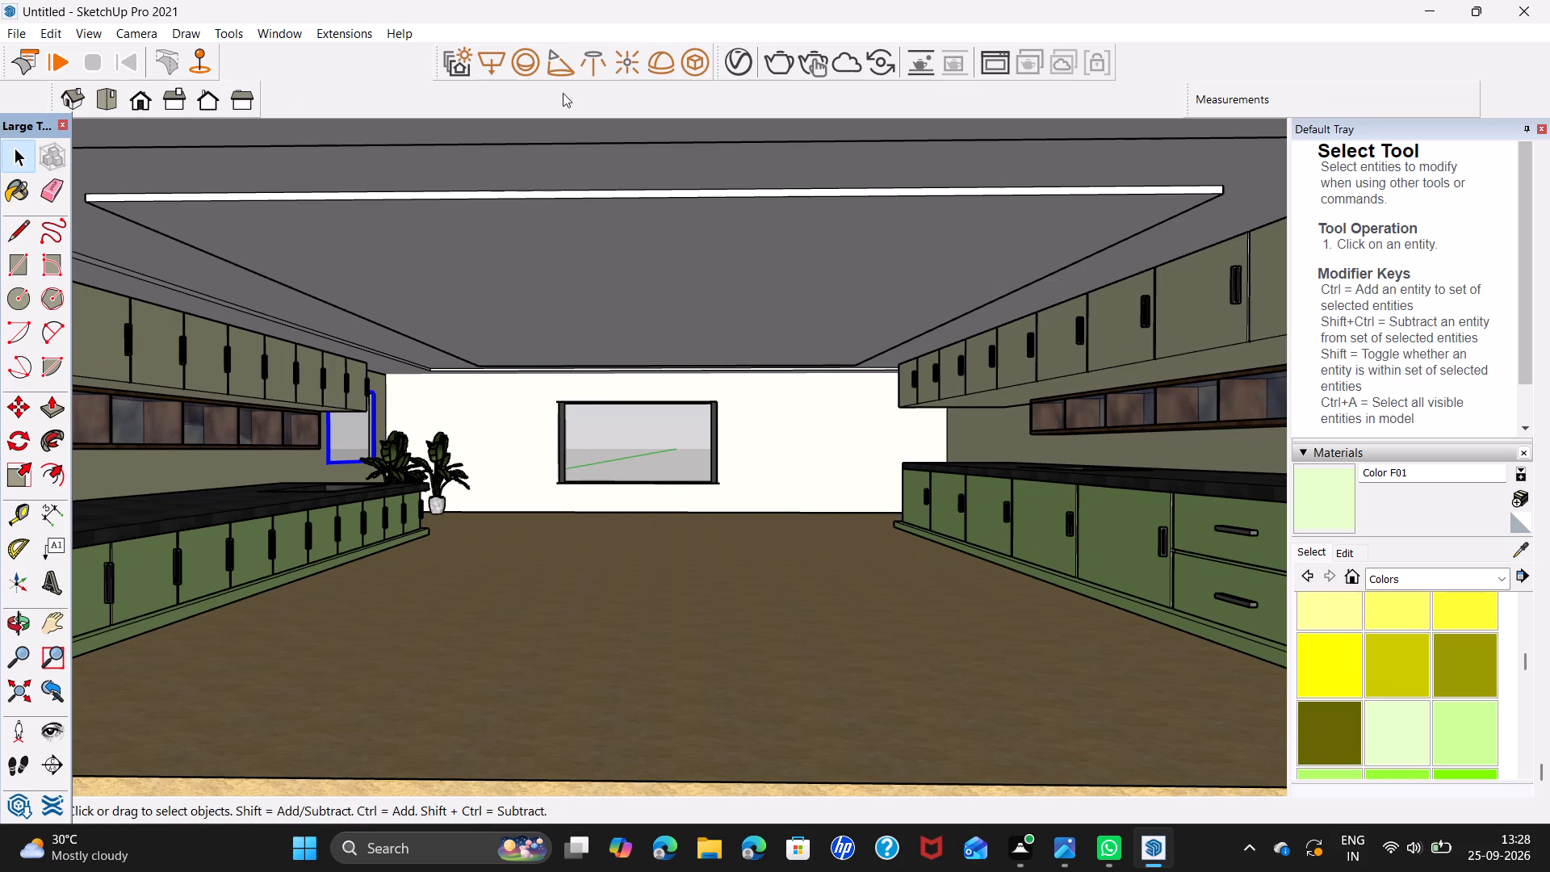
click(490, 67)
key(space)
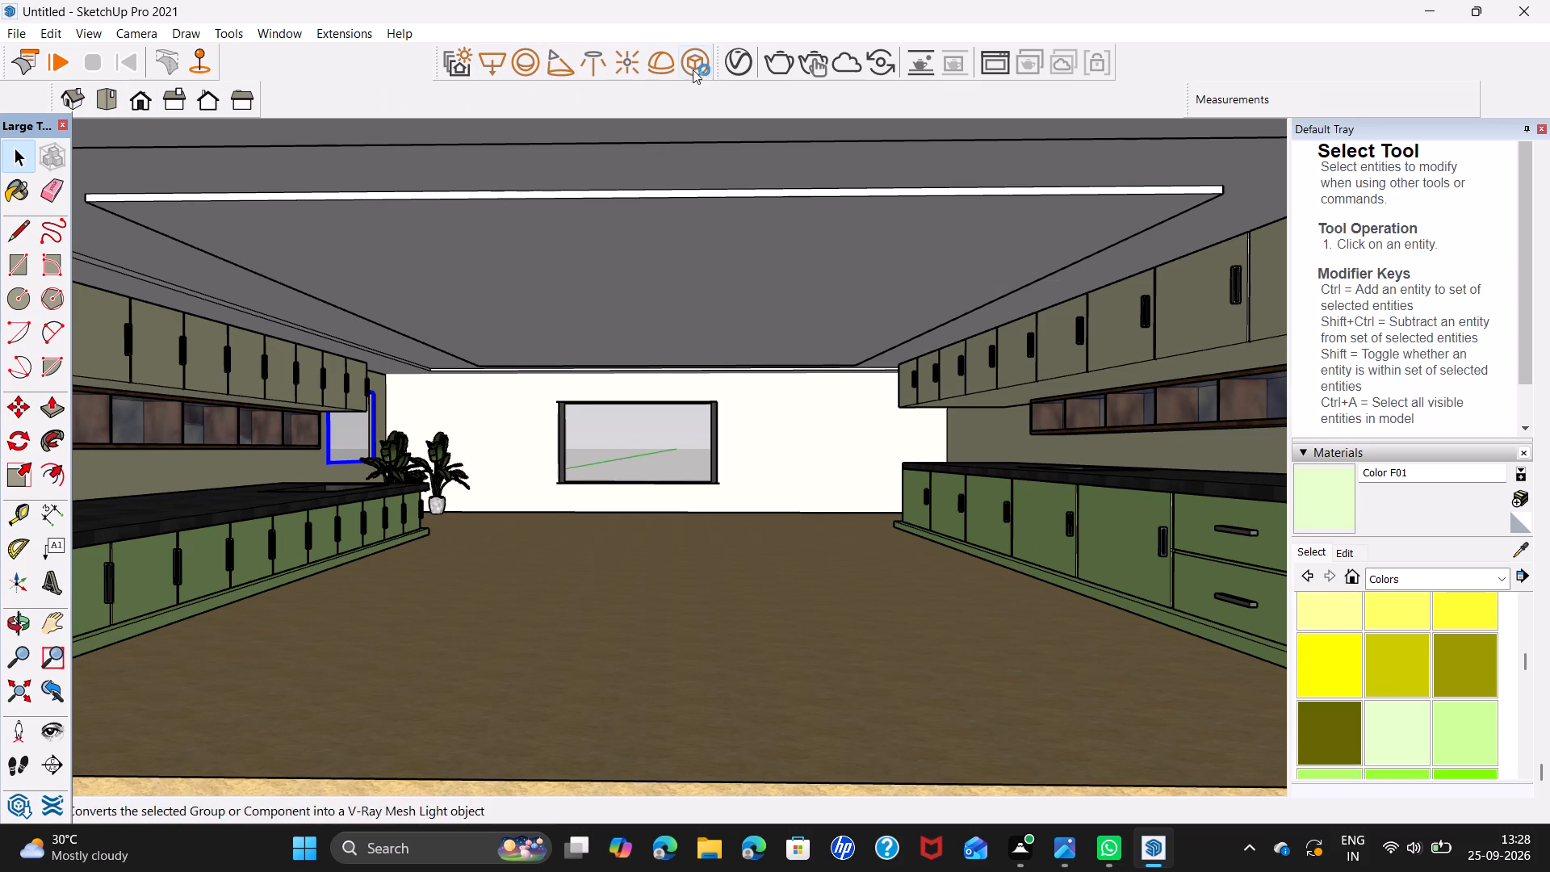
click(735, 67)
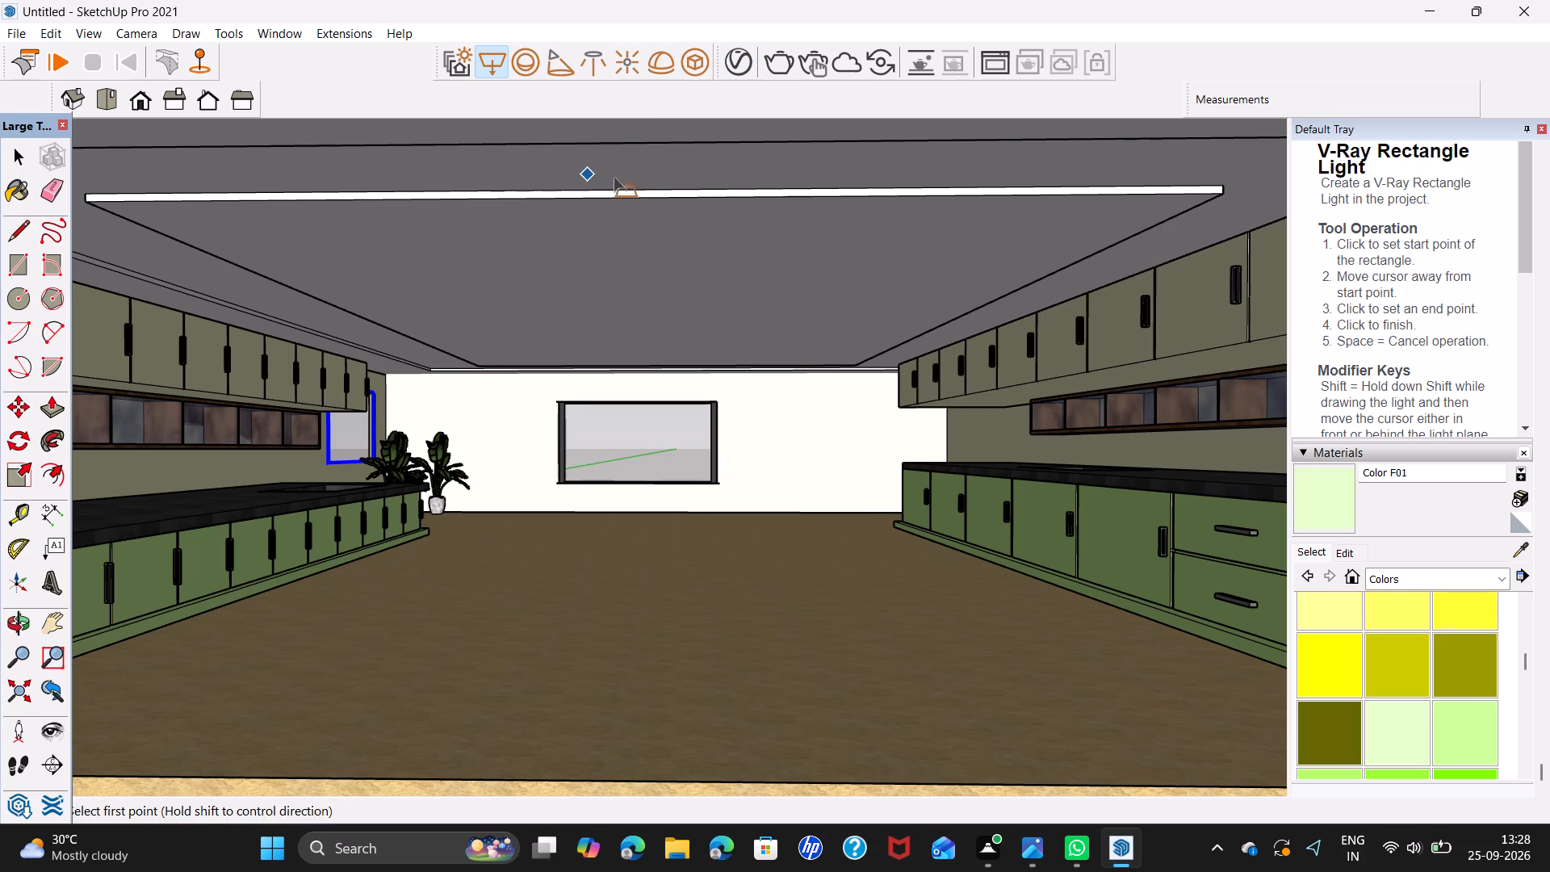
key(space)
Create a white V-Ray Emissive material with an intensity of 10.
click(745, 70)
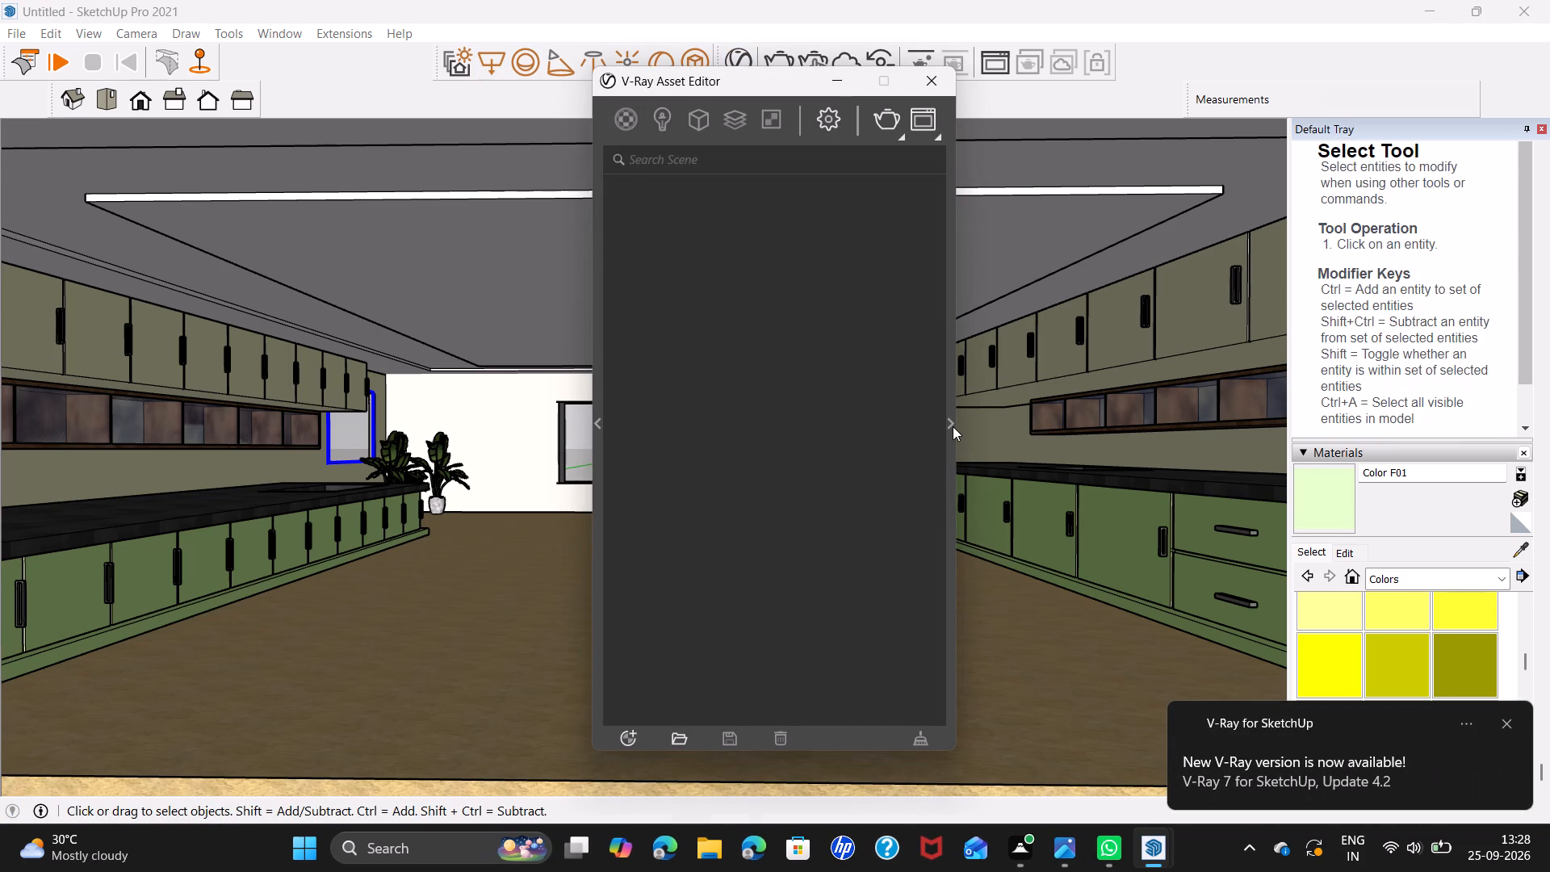
click(953, 426)
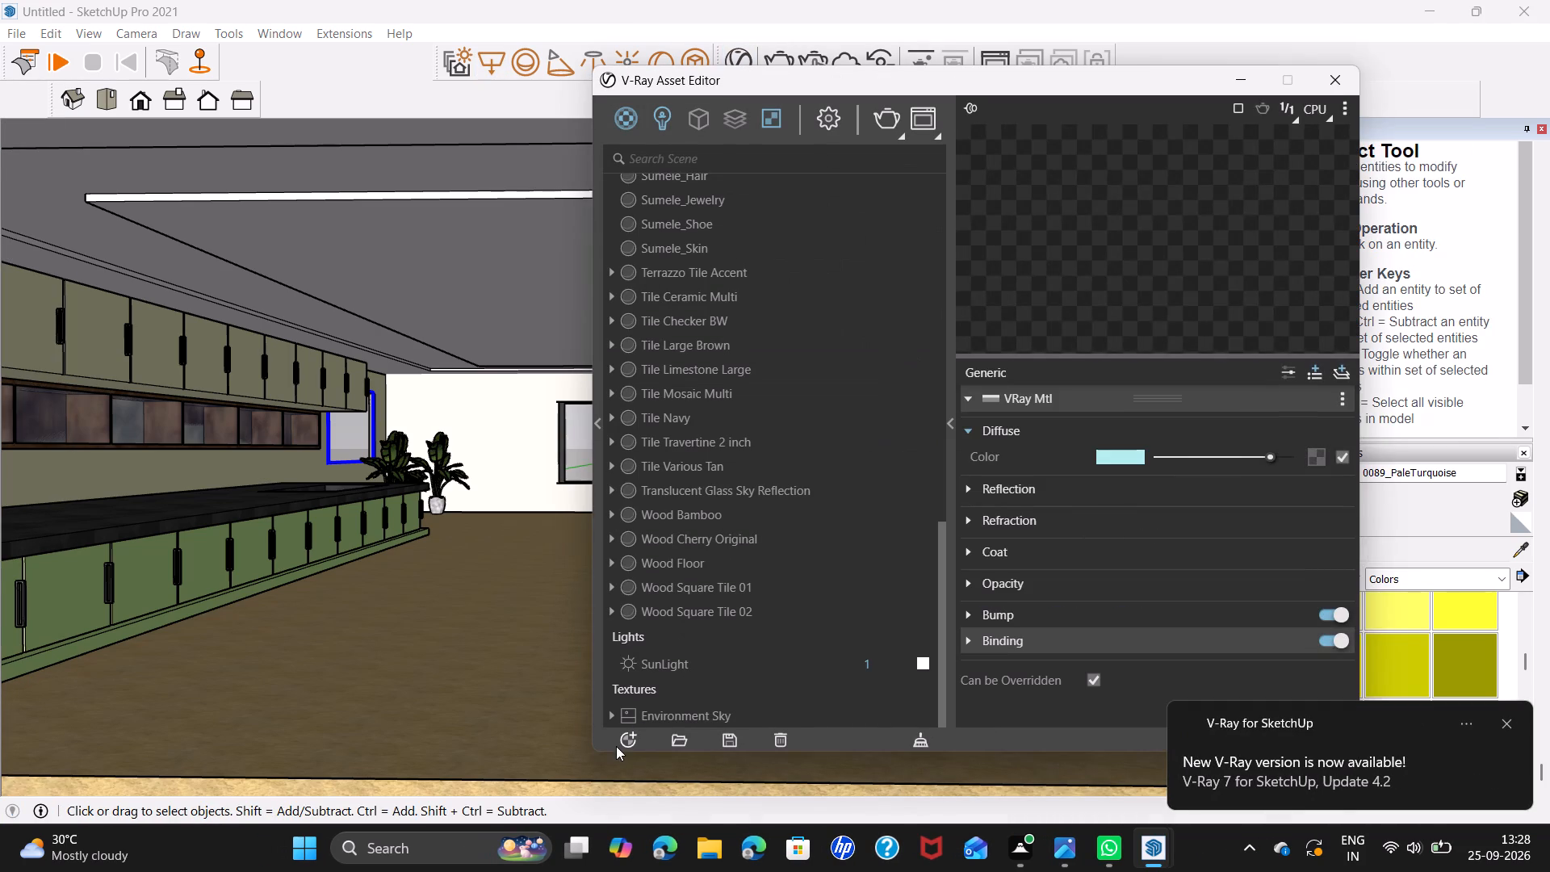
click(618, 746)
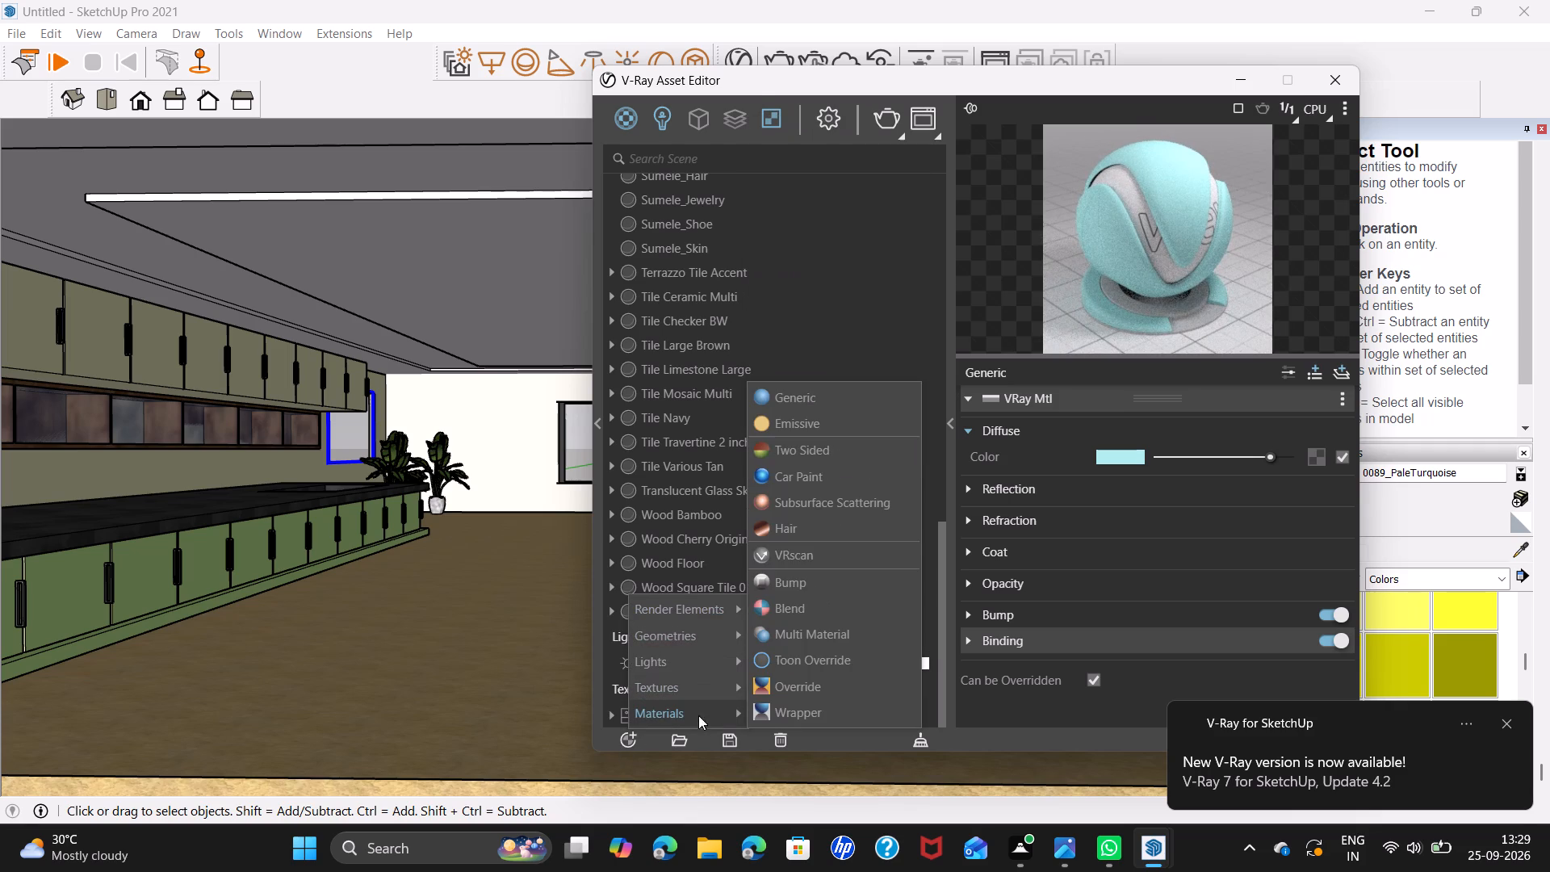
click(838, 427)
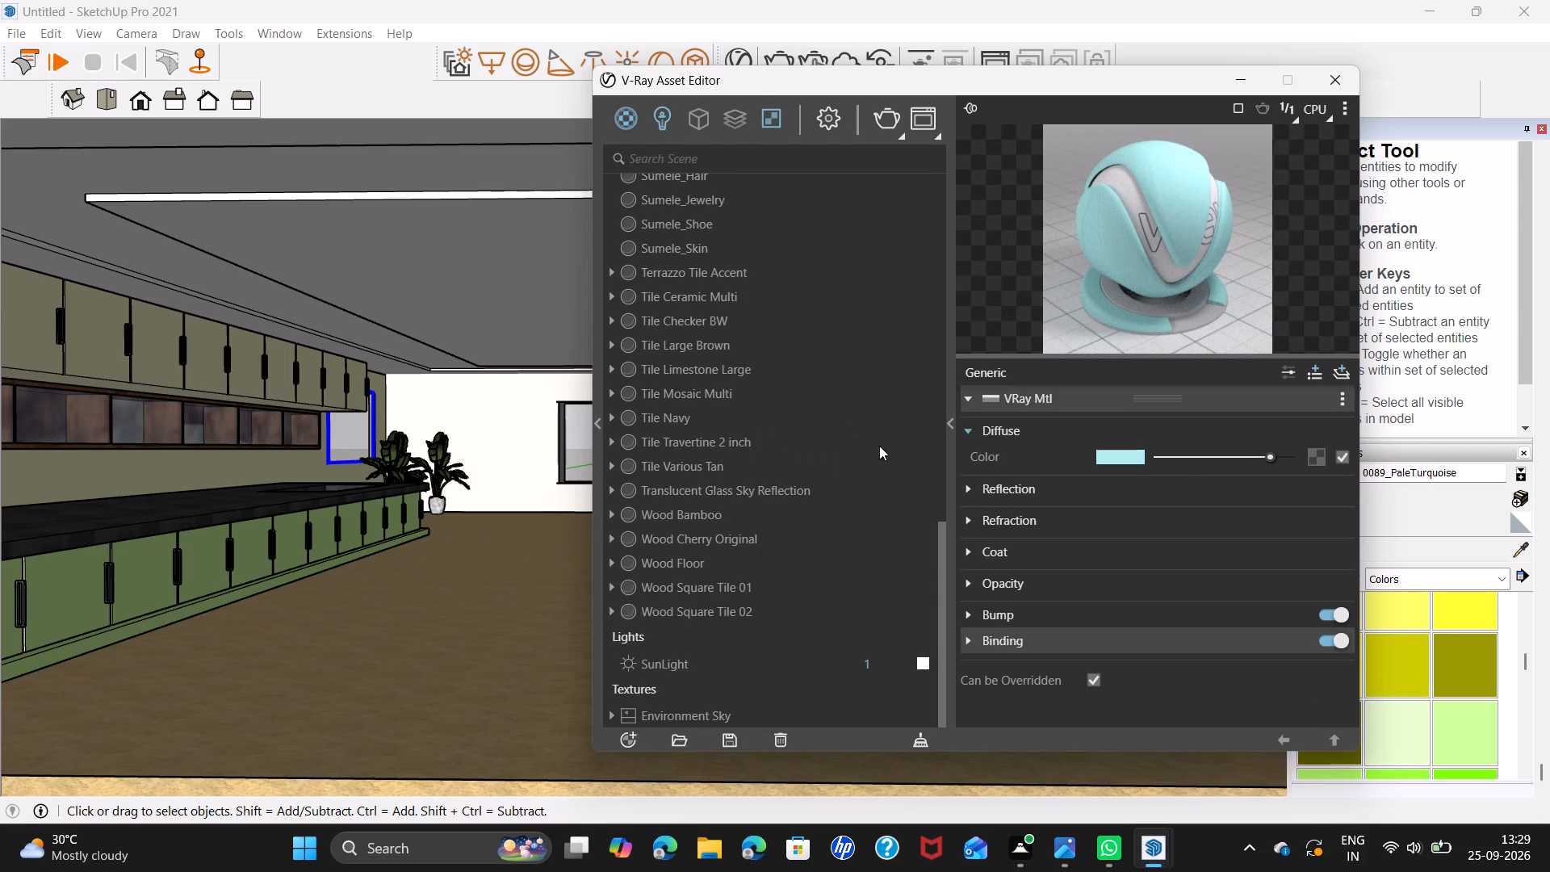
click(1132, 458)
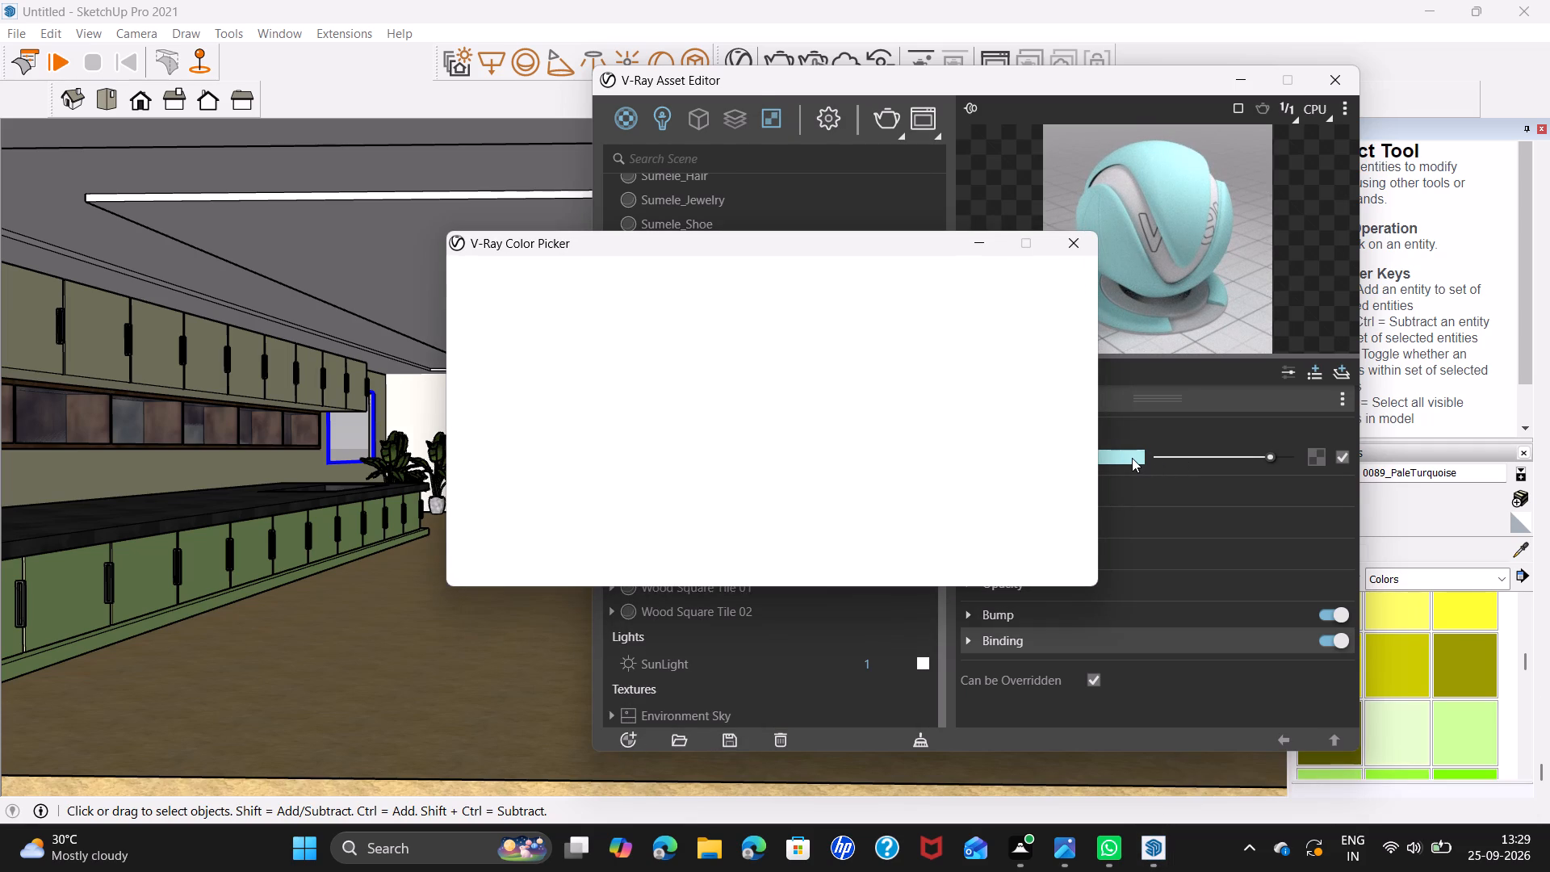
click(1075, 241)
click(1111, 427)
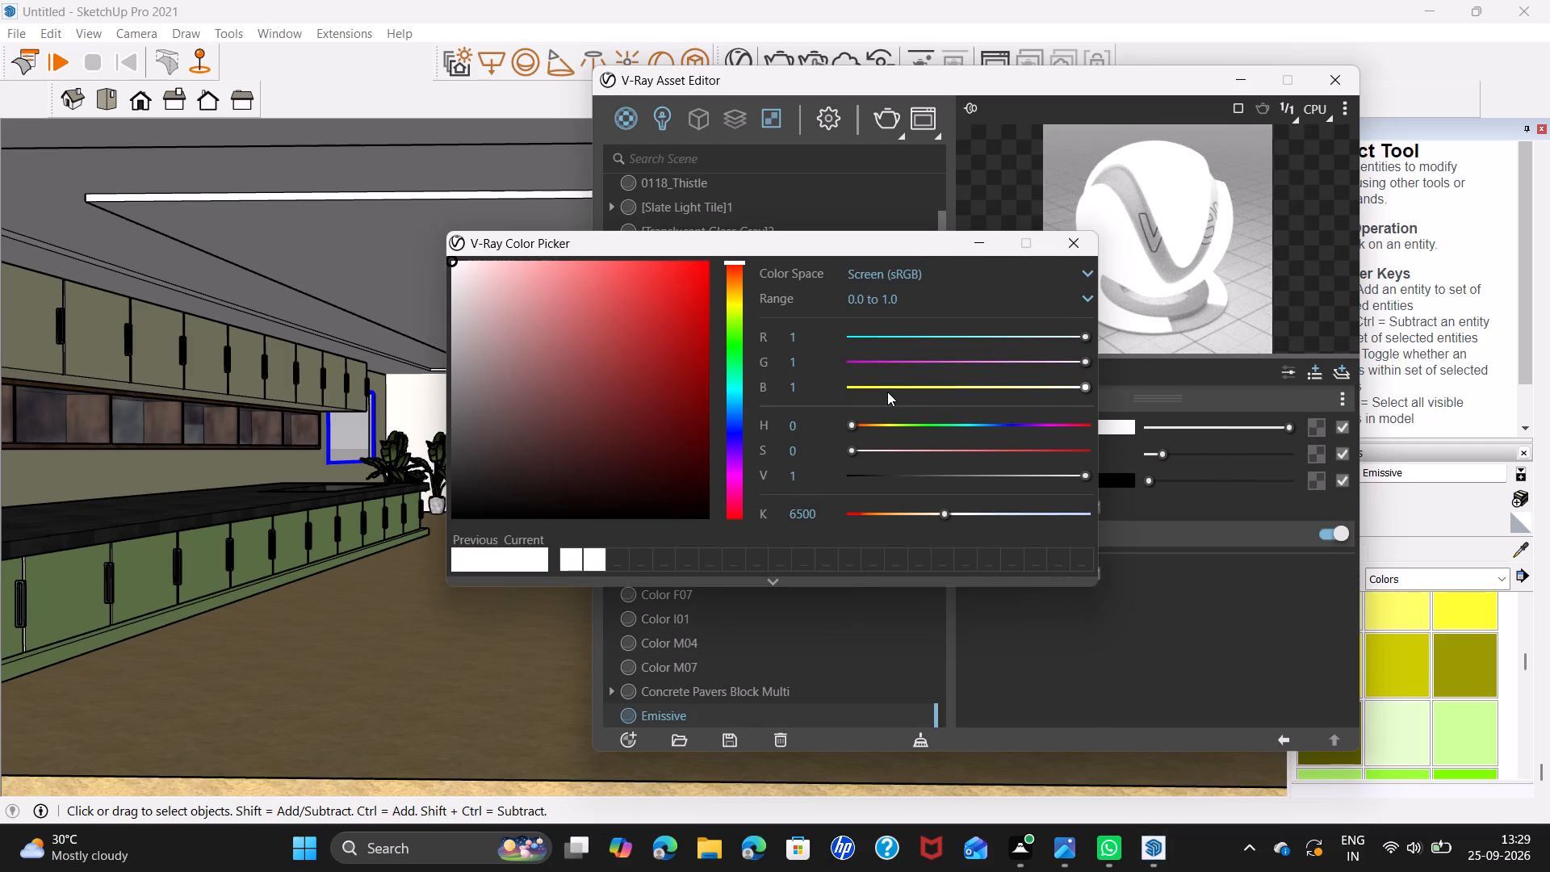
click(520, 571)
click(529, 564)
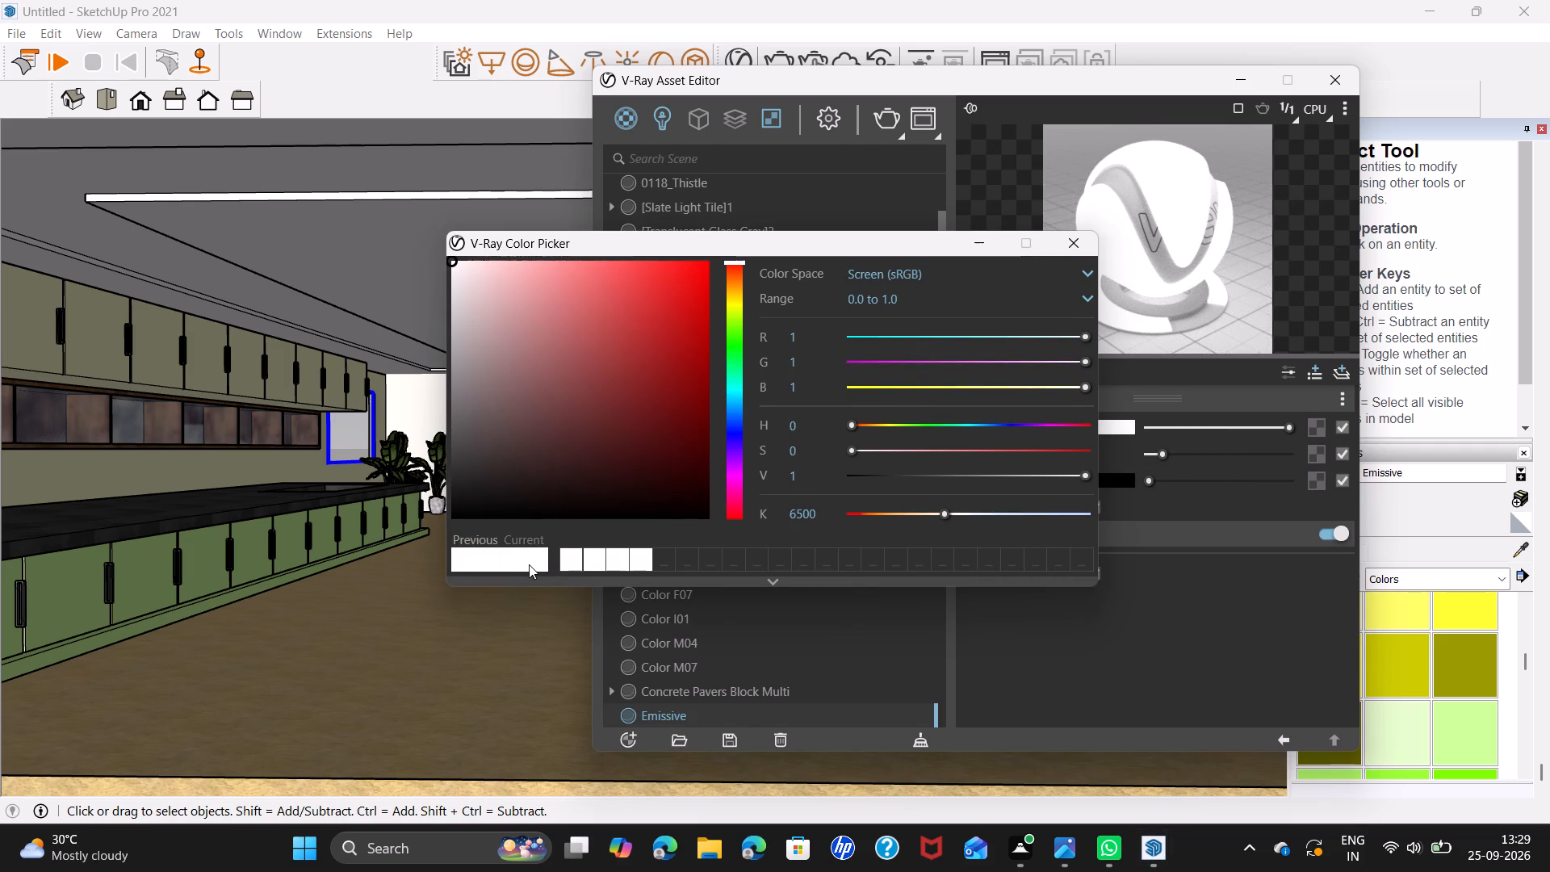
click(1075, 245)
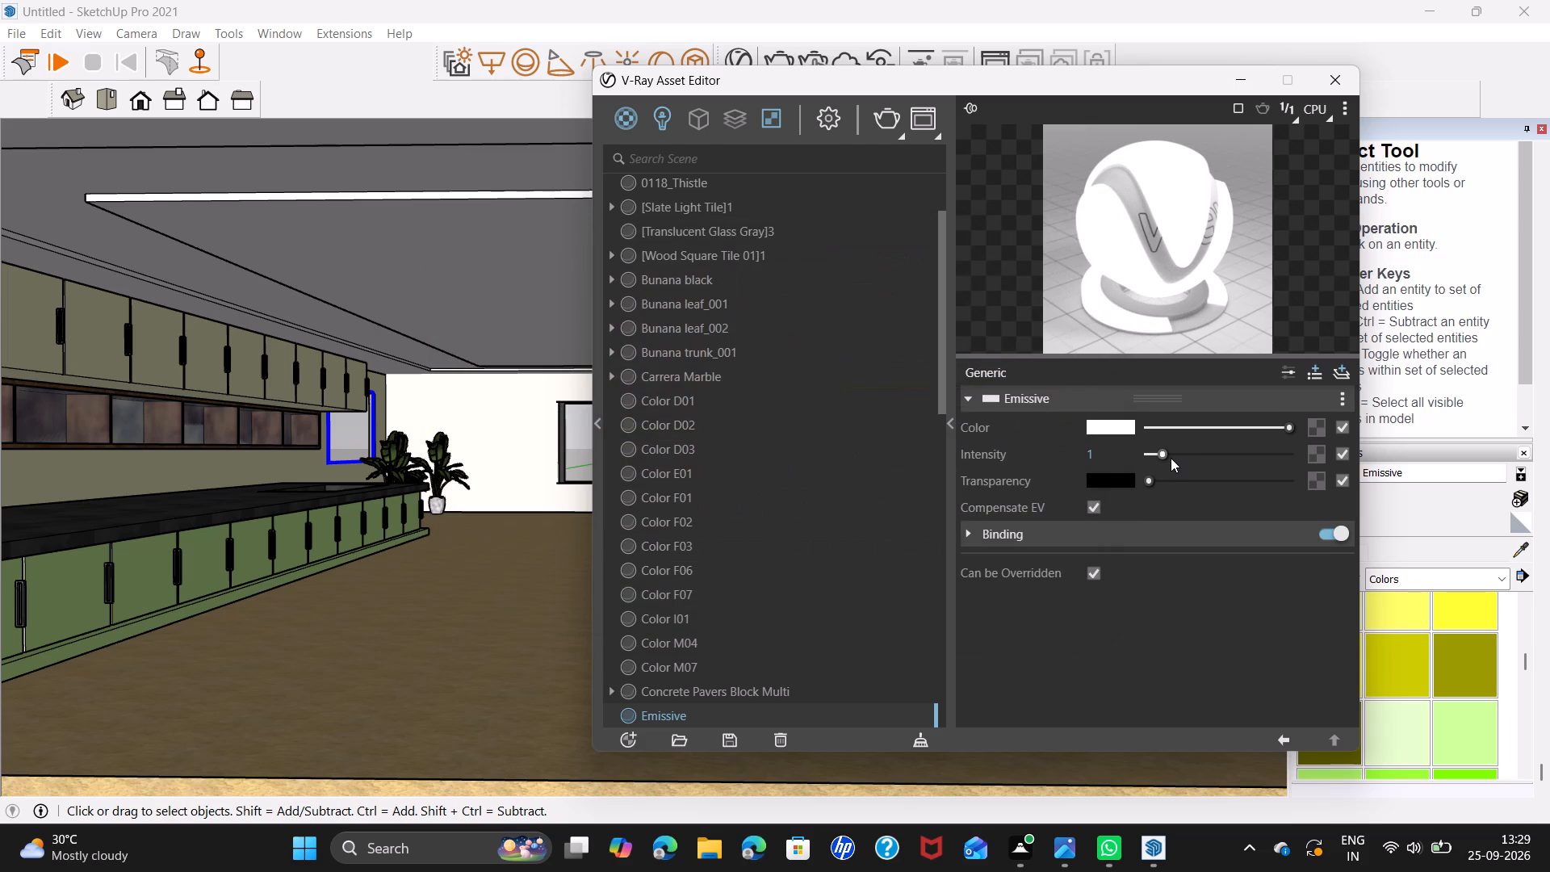
drag(1165, 453, 1305, 450)
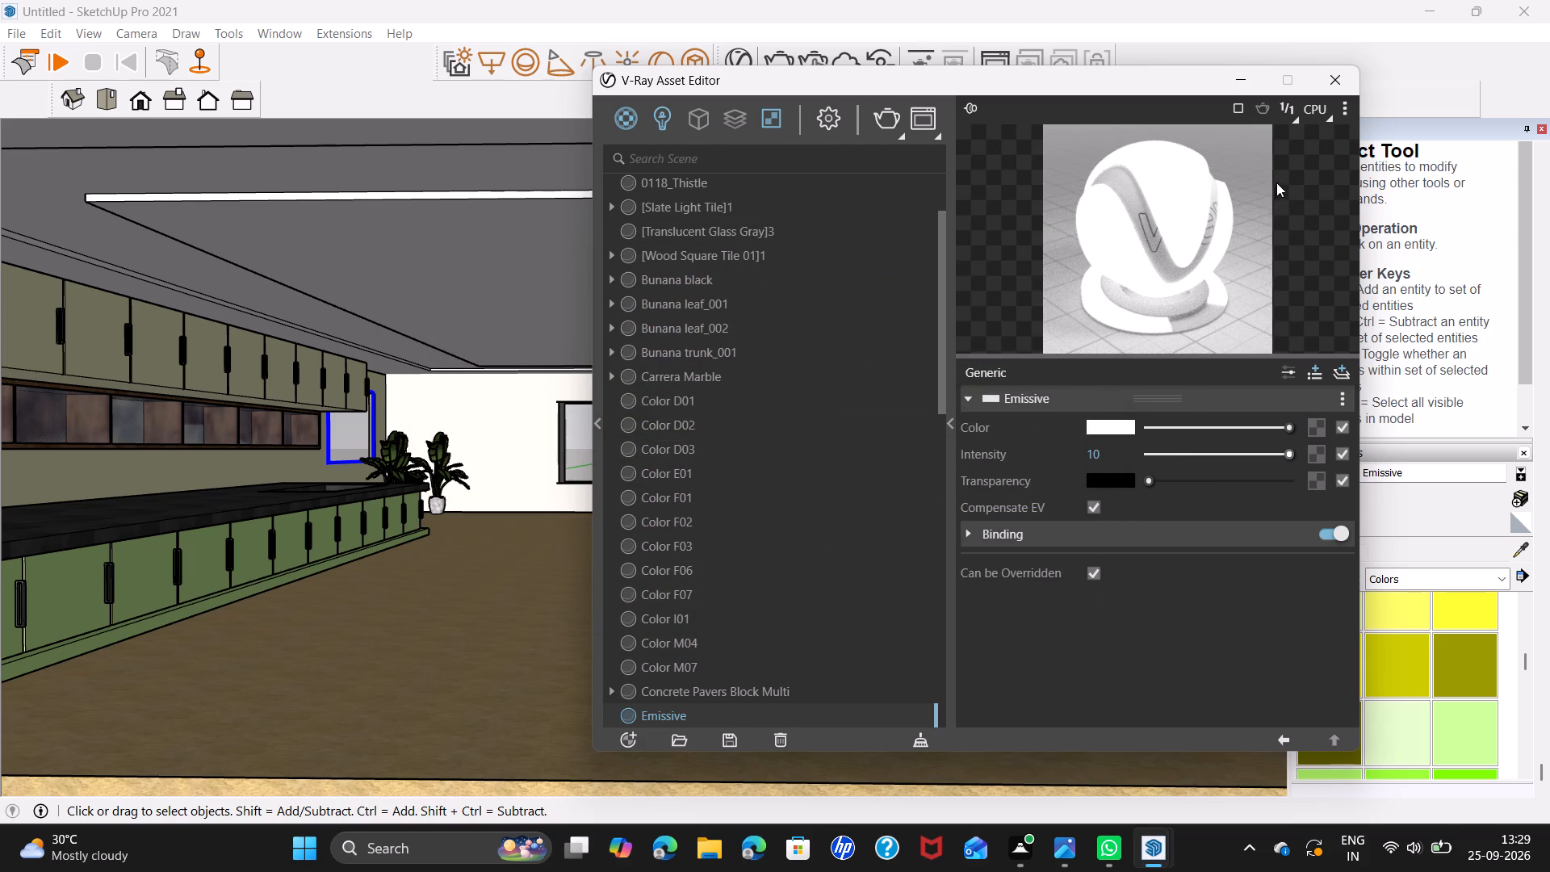
scroll(1413, 588, down, 6)
click(1150, 207)
click(1337, 83)
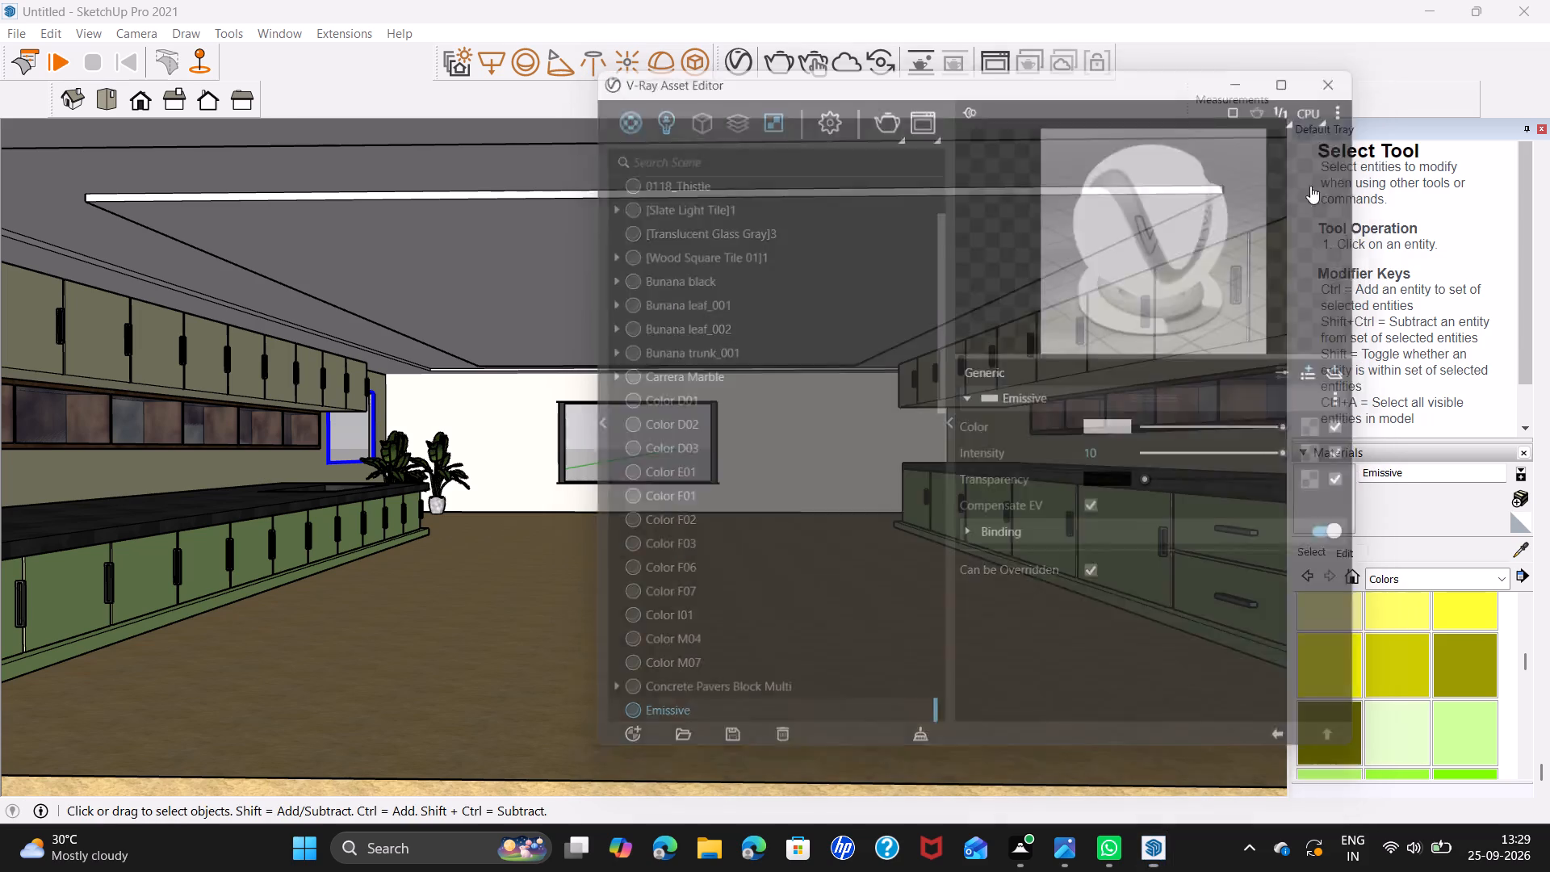
Paint the recessed ceiling panel and the strip along its open-side edge with the Emissive material.
click(1335, 492)
scroll(1015, 186, up, 1)
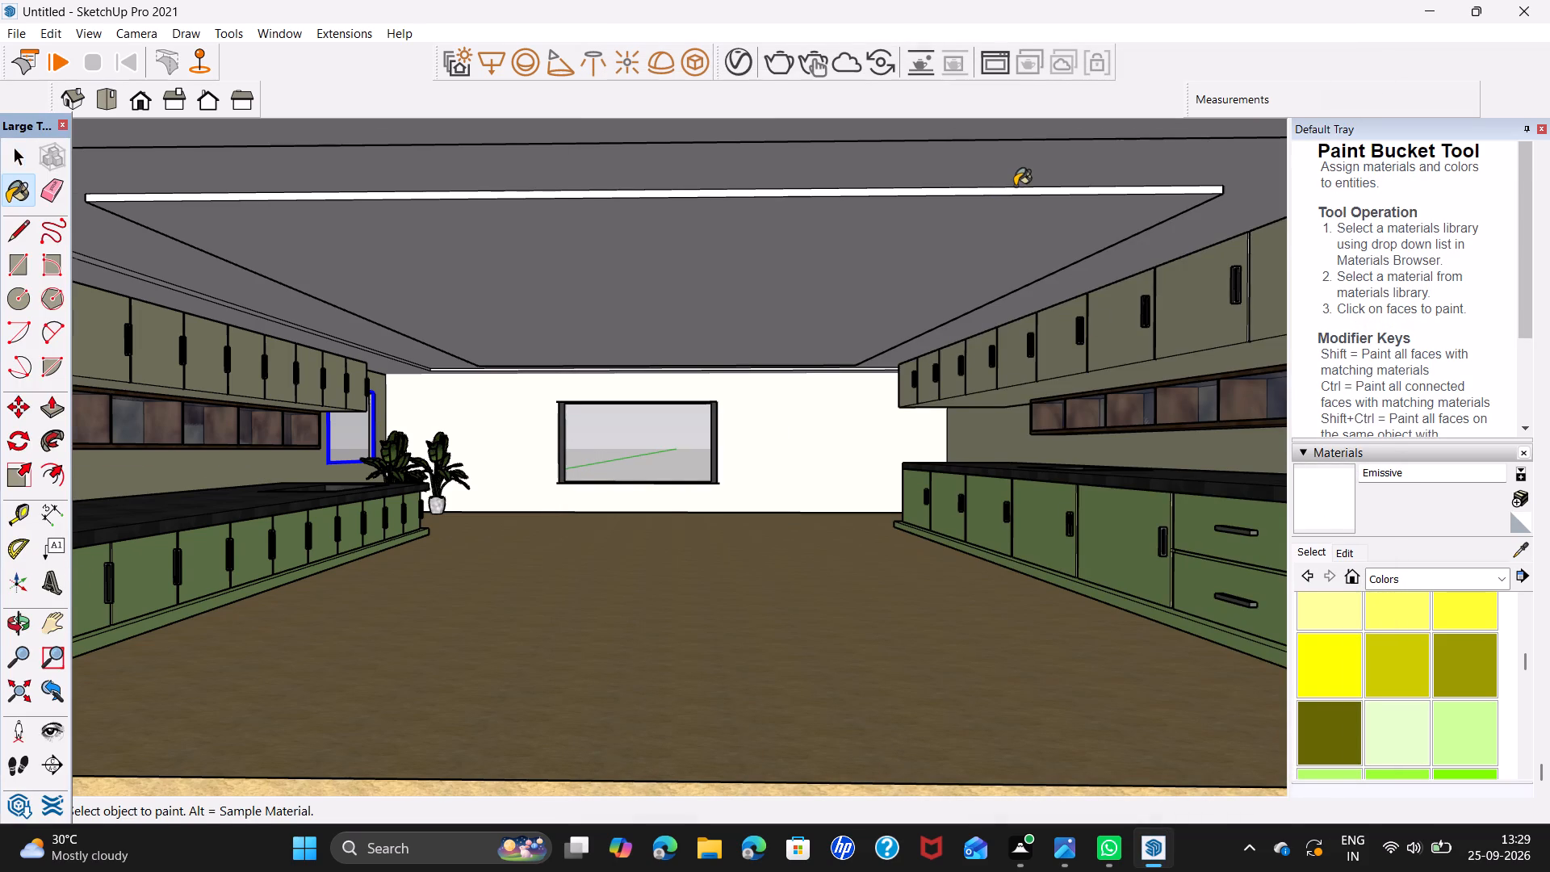
scroll(1015, 186, up, 2)
click(1020, 192)
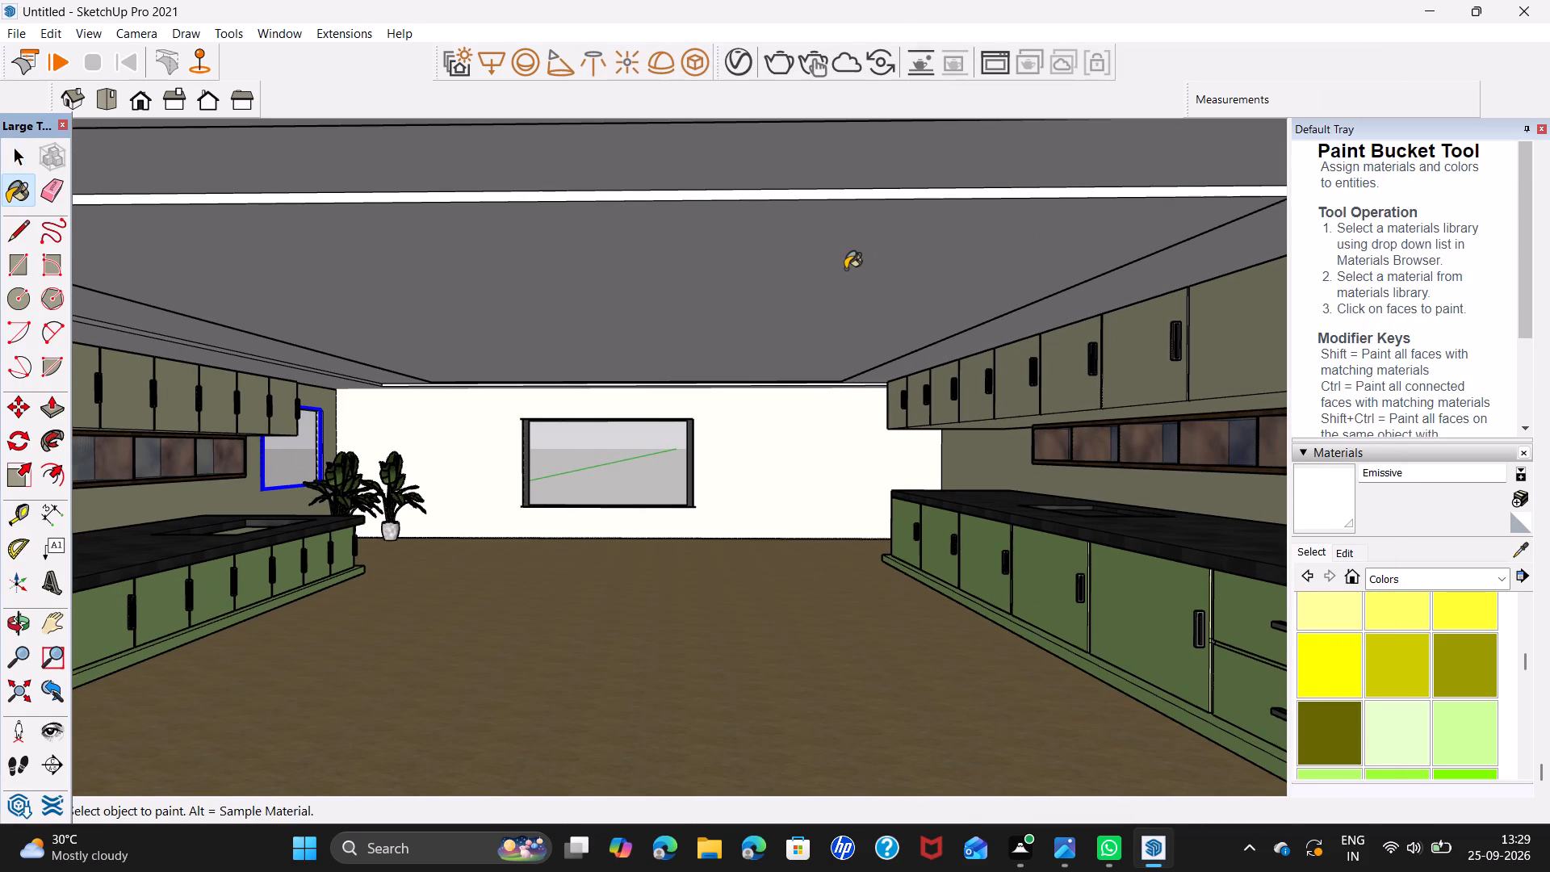
click(845, 269)
scroll(843, 269, down, 4)
triple_click(892, 243)
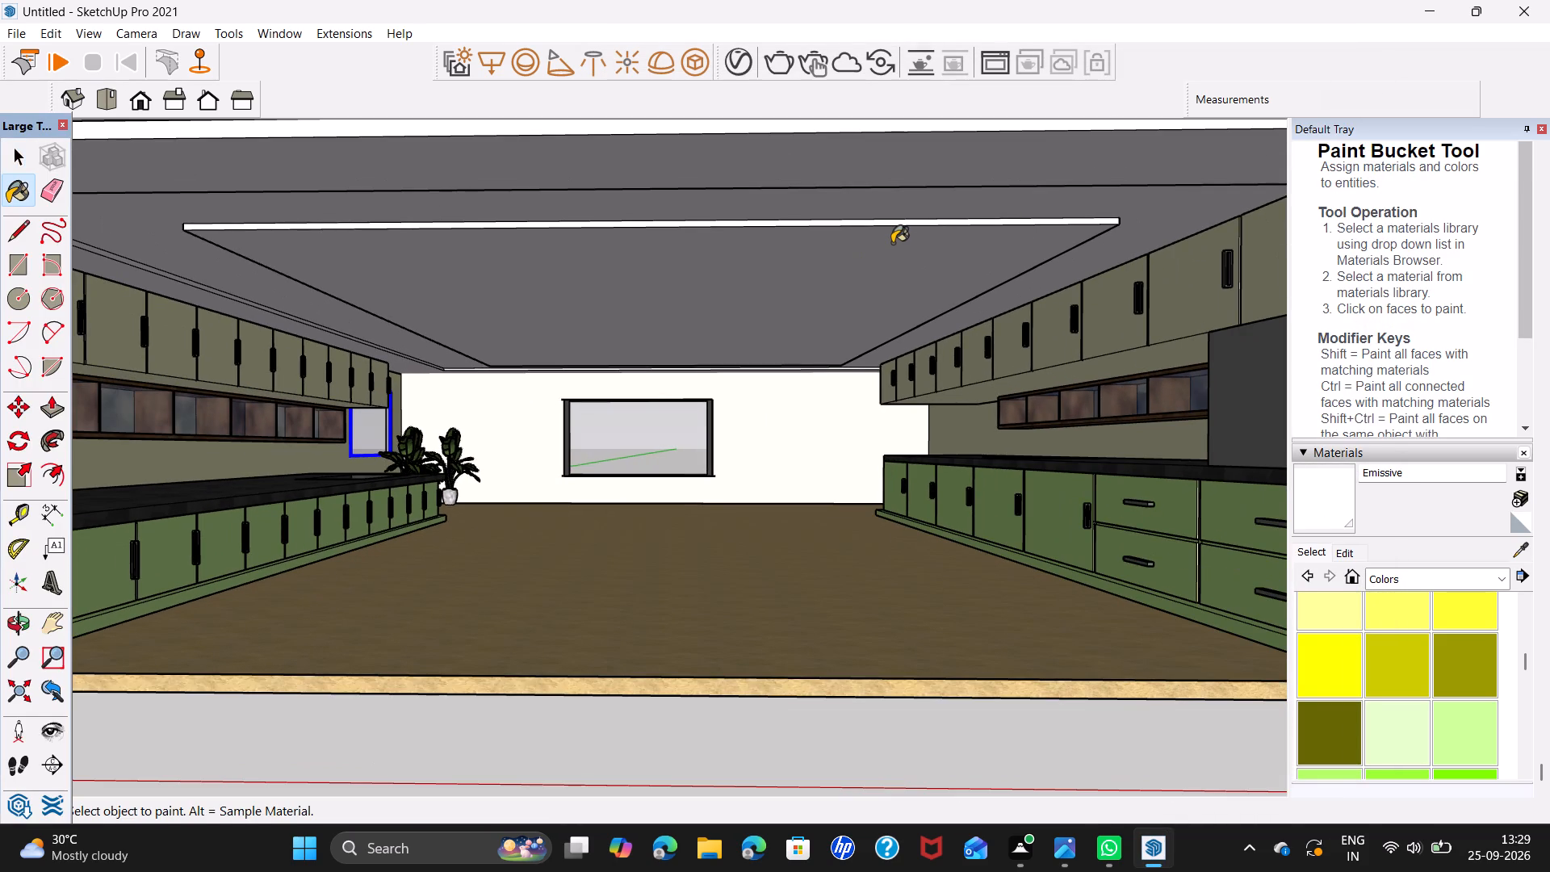
Paint the recess border at its corners on both sides of the kitchen with the Emissive material.
middle_drag(928, 266, 814, 237)
scroll(920, 187, up, 6)
middle_drag(945, 174, 900, 194)
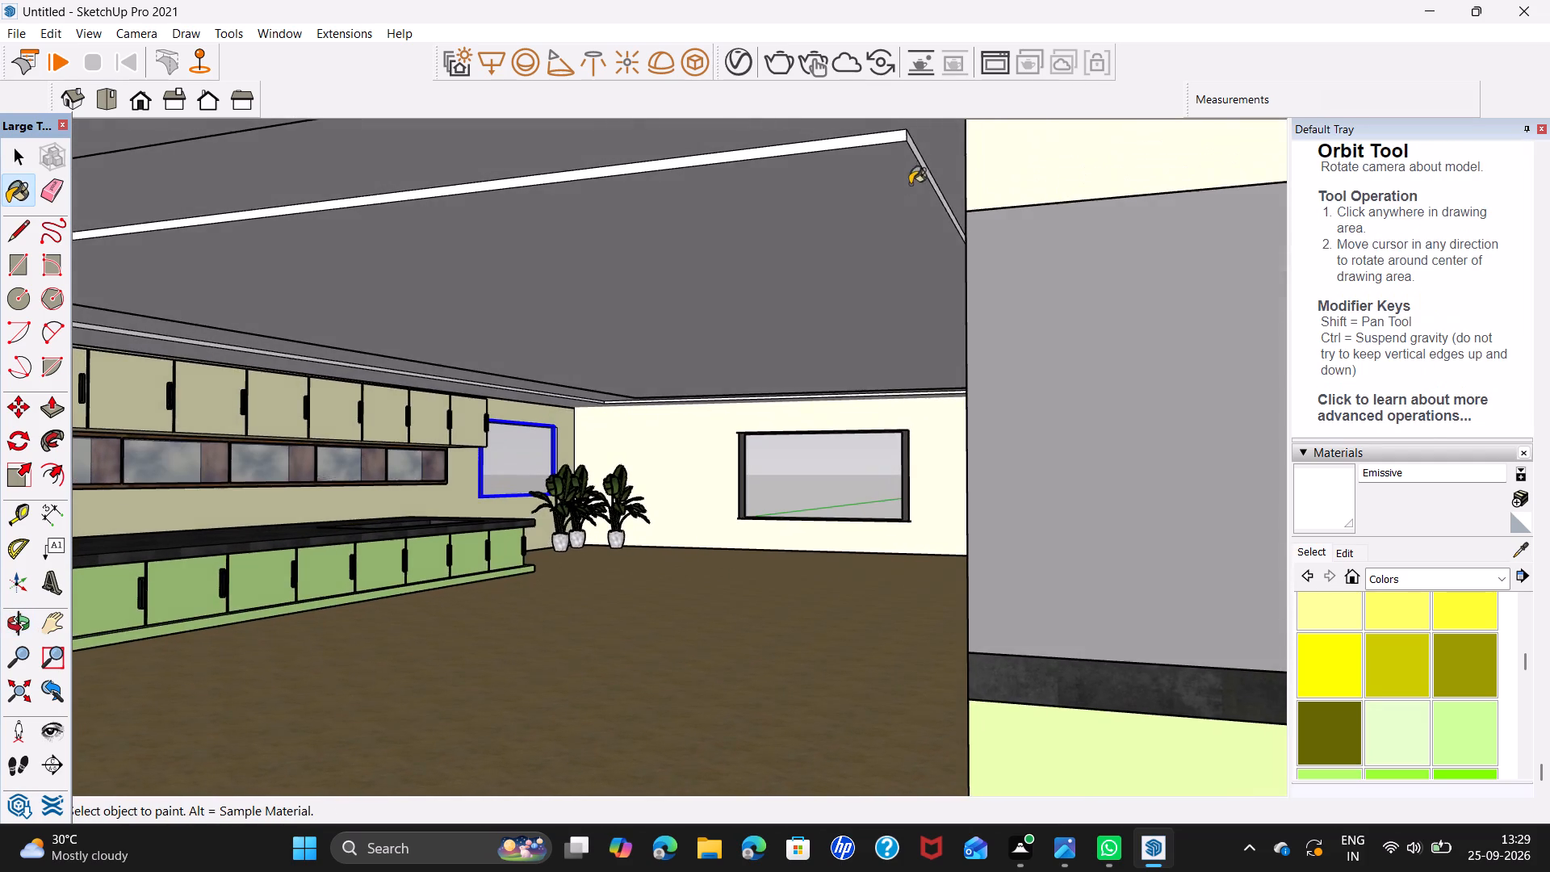
scroll(919, 149, up, 4)
click(908, 140)
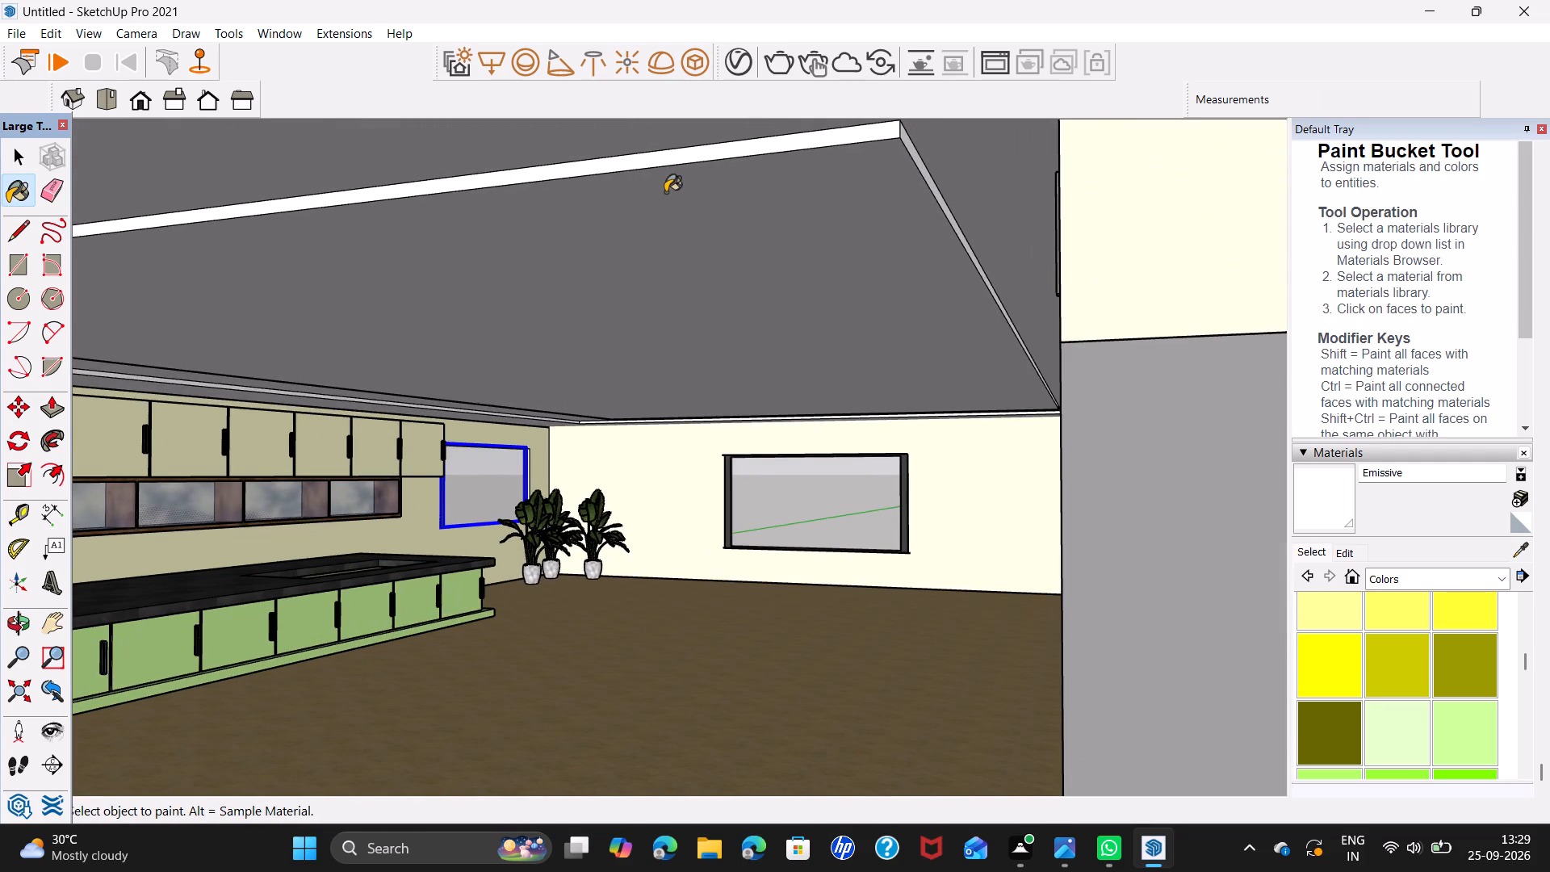
scroll(665, 192, down, 4)
middle_drag(501, 223, 964, 233)
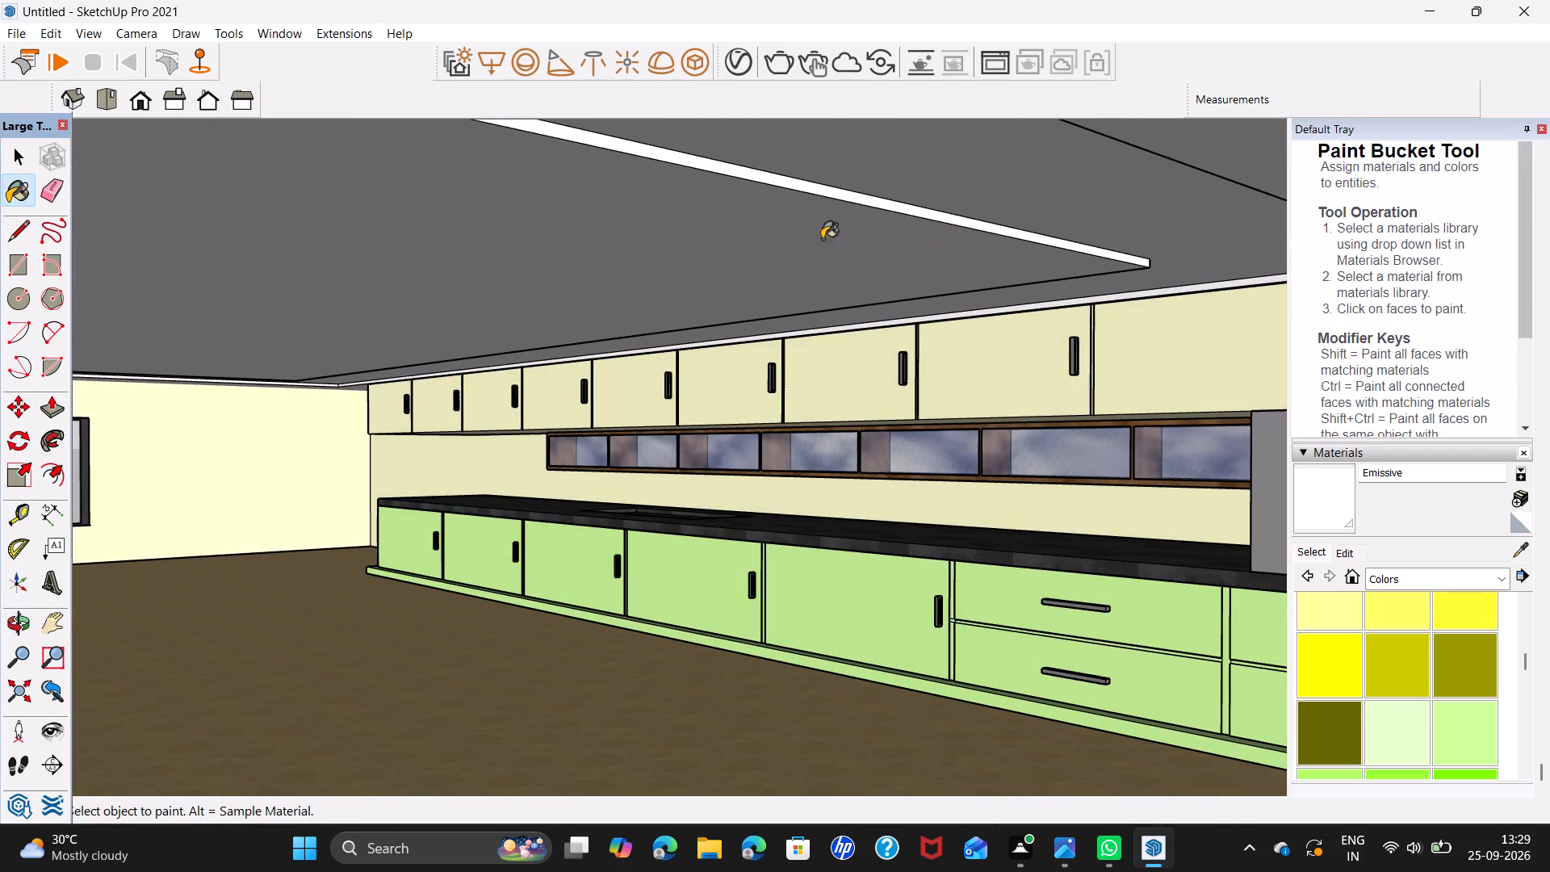
shift+middle_drag(447, 234, 907, 415)
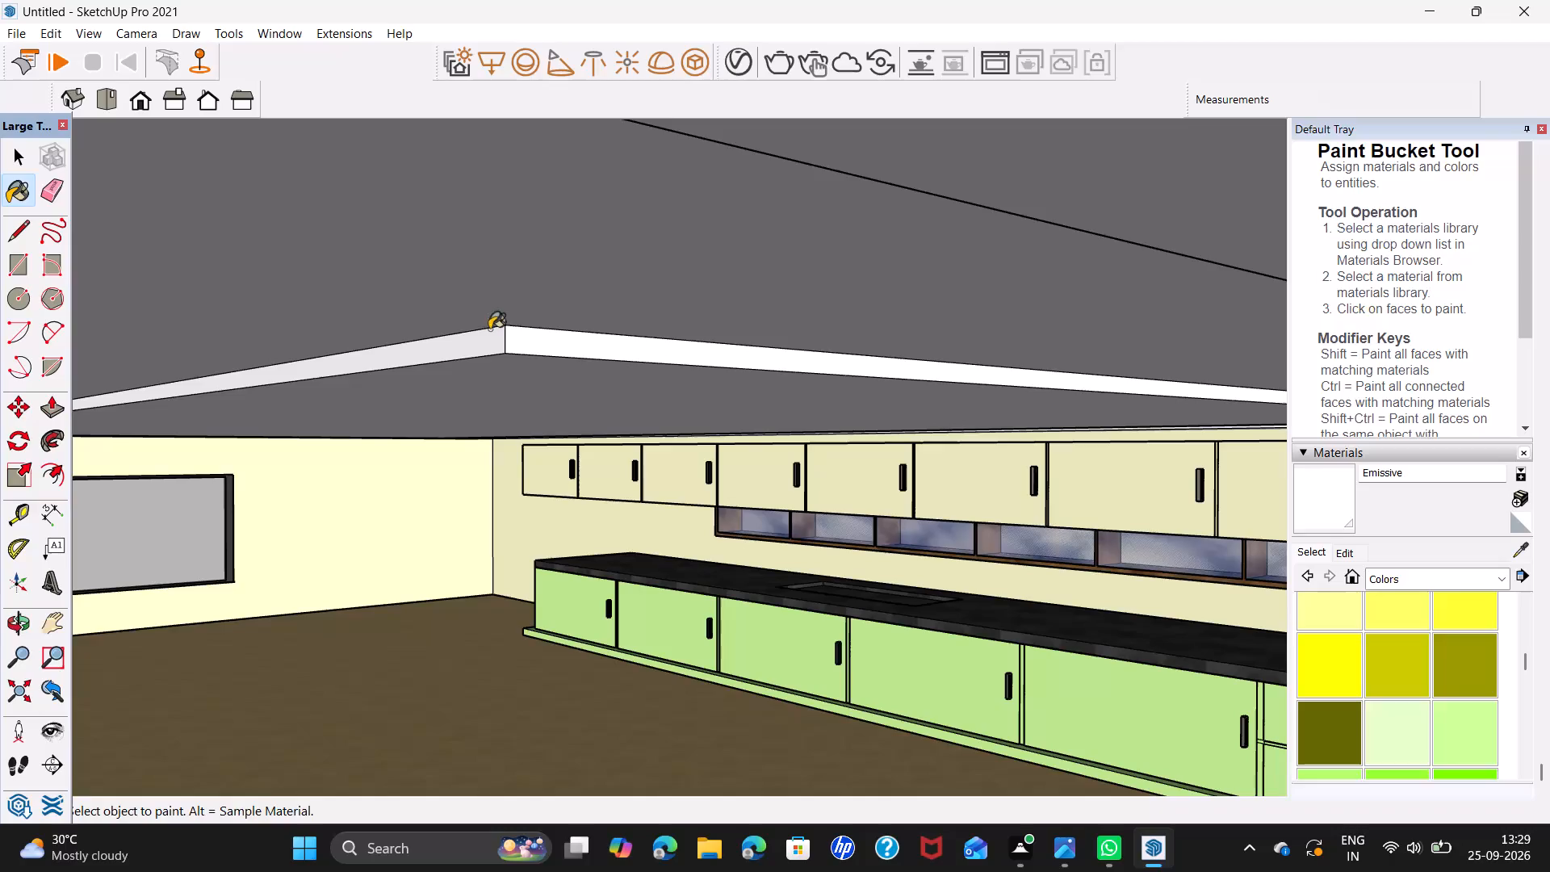
click(489, 337)
middle_drag(590, 375, 268, 354)
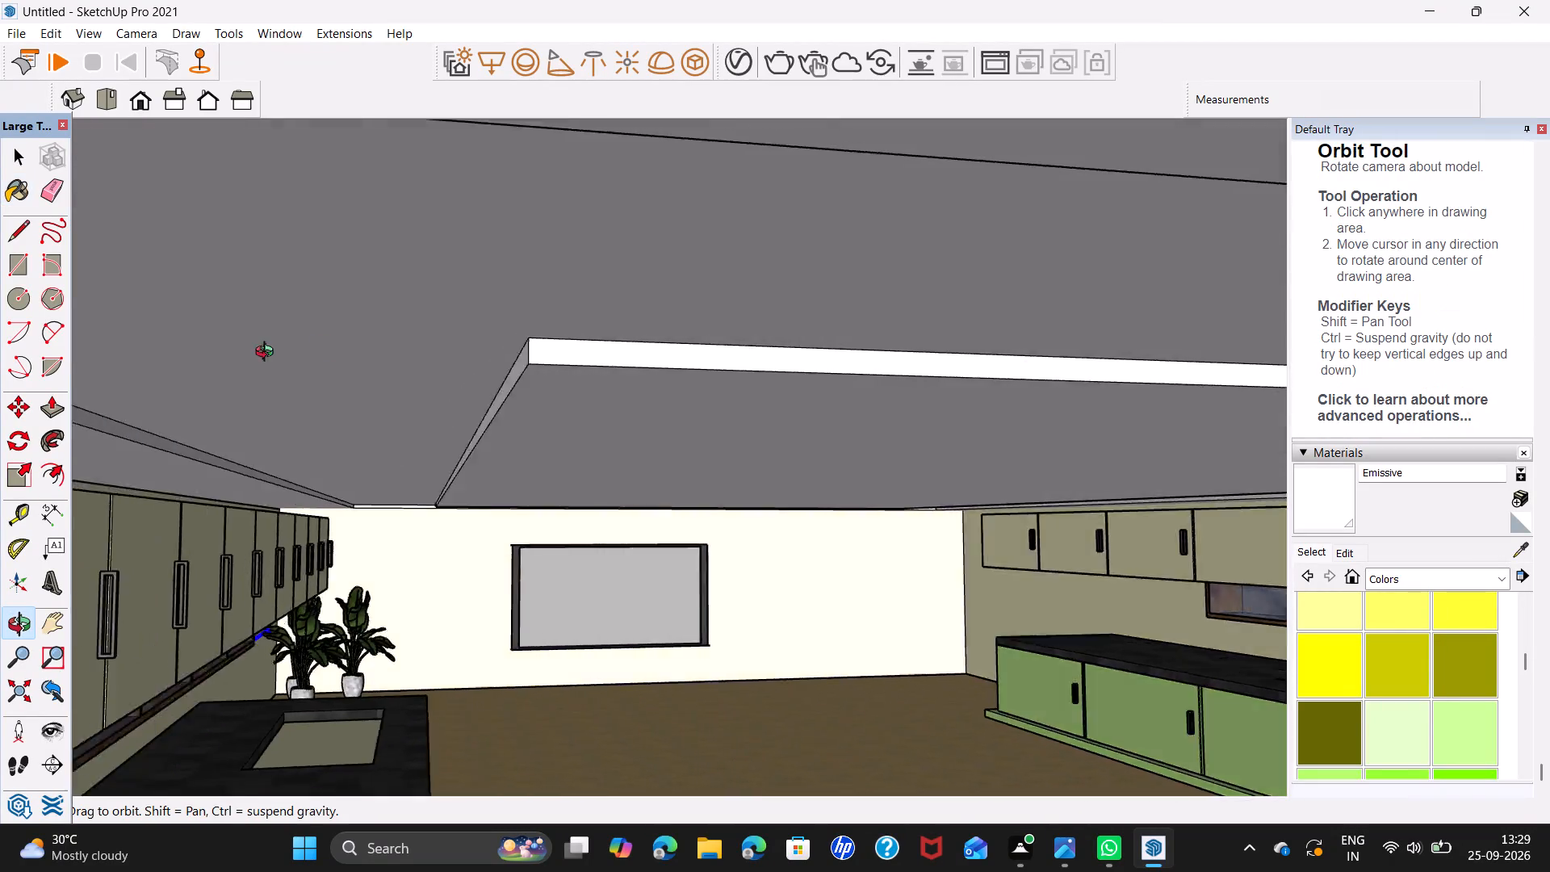
Render the kitchen interior in V-Ray from the standard Front view, looking at the end-wall window.
middle_drag(268, 354, 267, 354)
scroll(671, 414, down, 5)
middle_drag(781, 417, 789, 506)
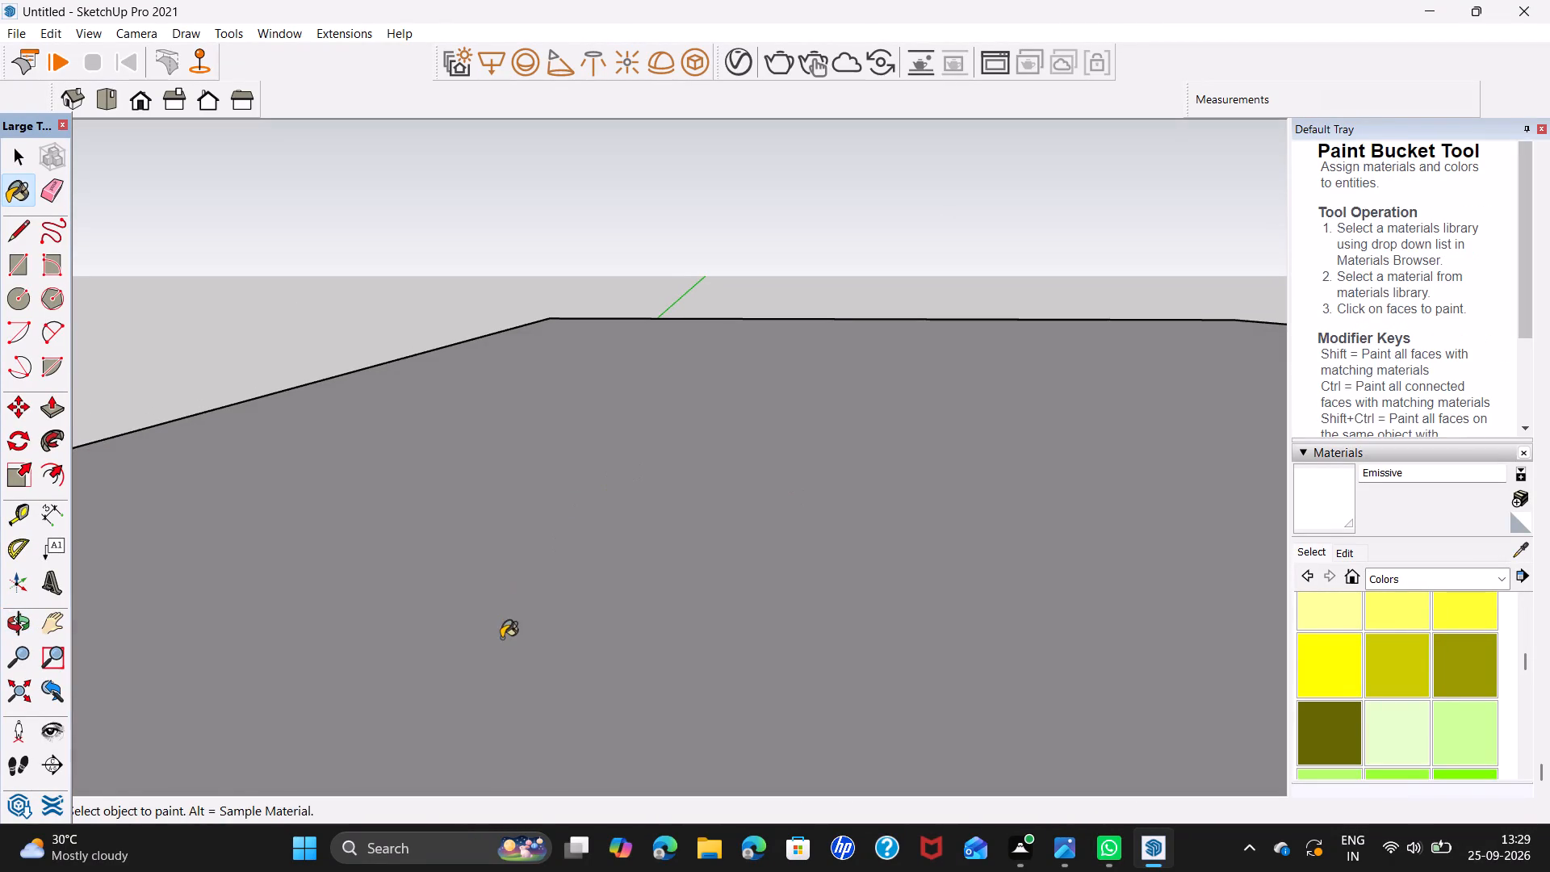
key(space)
click(62, 95)
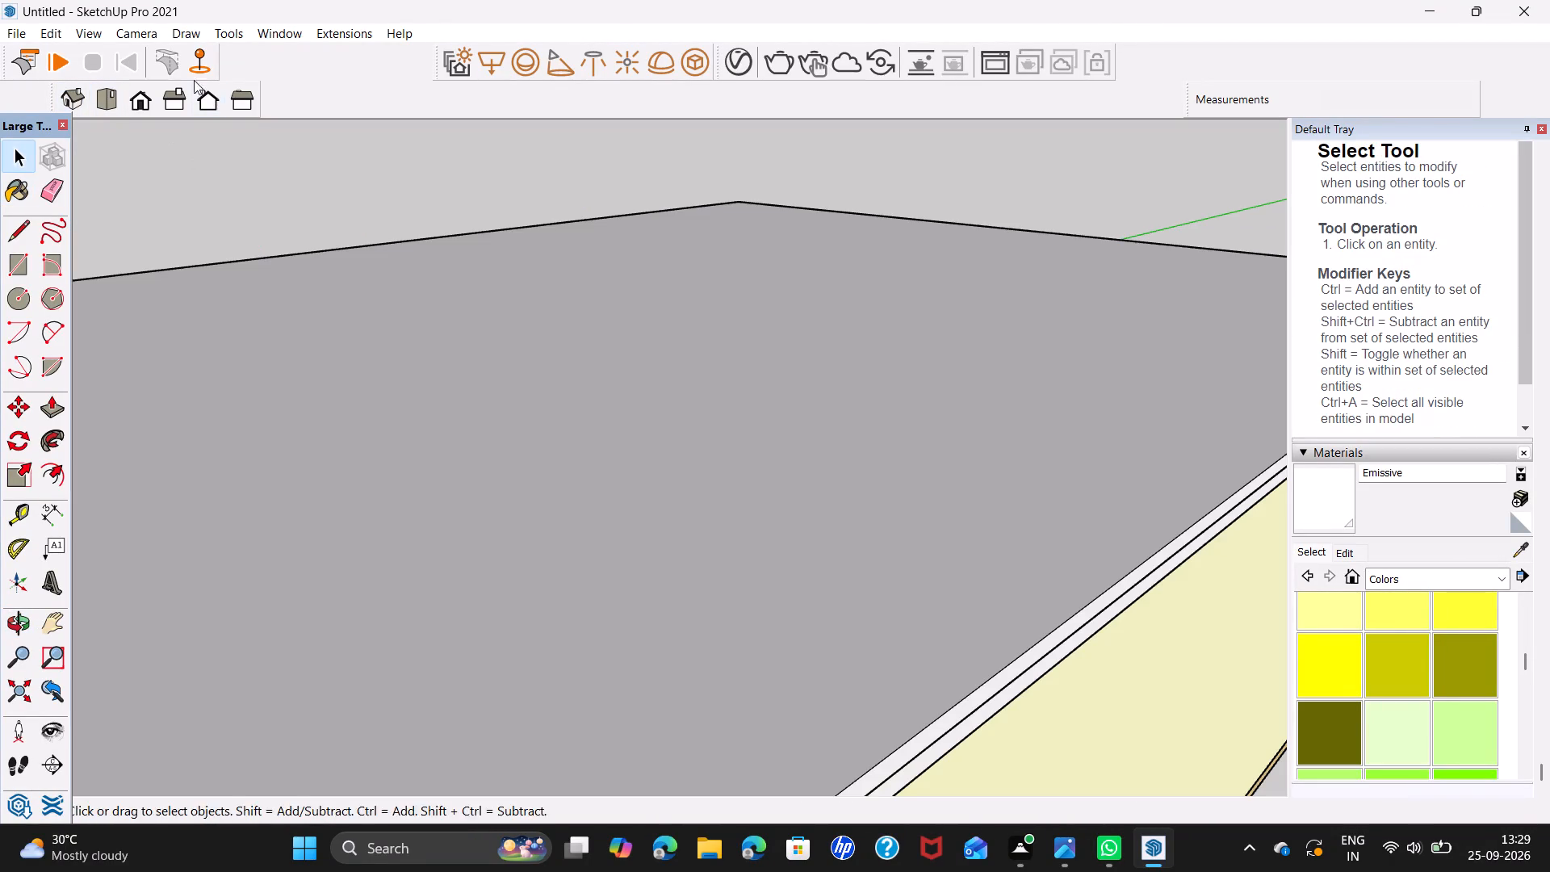
click(136, 103)
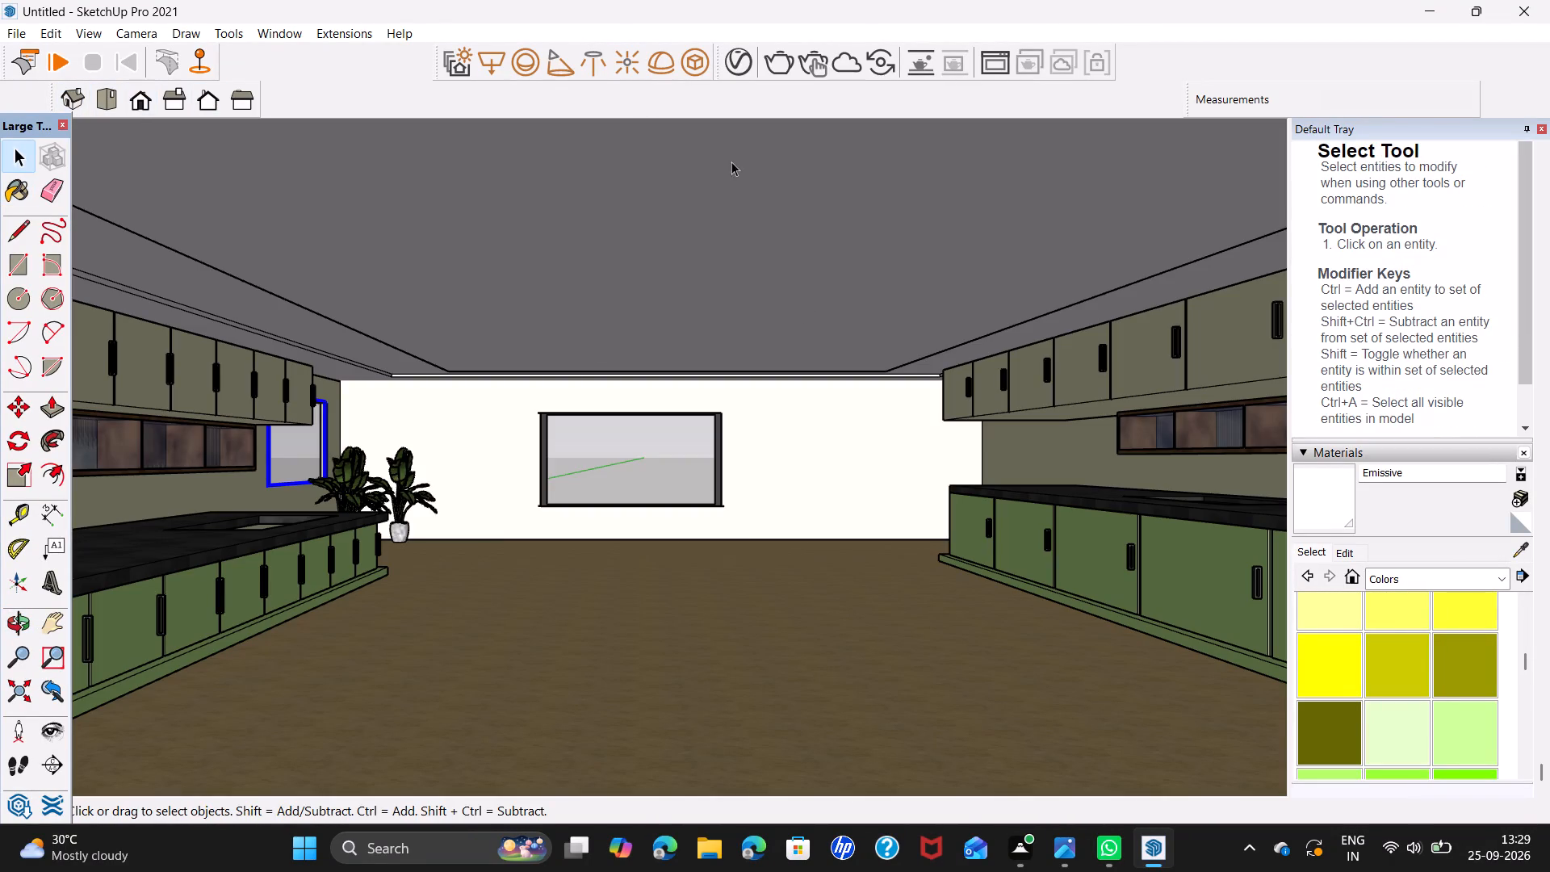
click(781, 65)
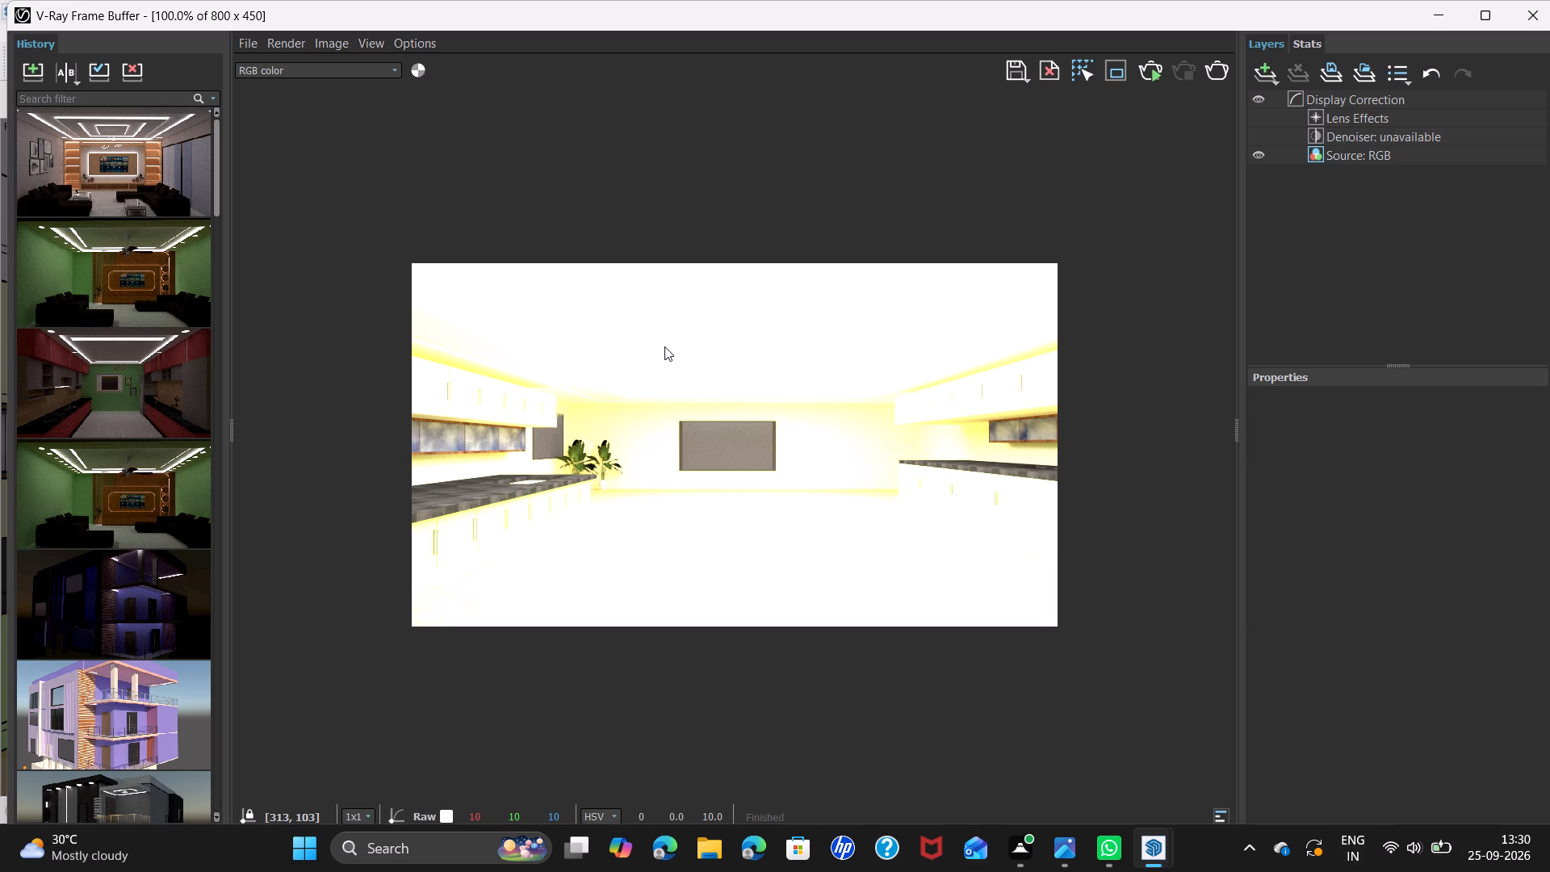
click(1549, 15)
Set the Emissive ceiling material's intensity to 1.5.
click(856, 299)
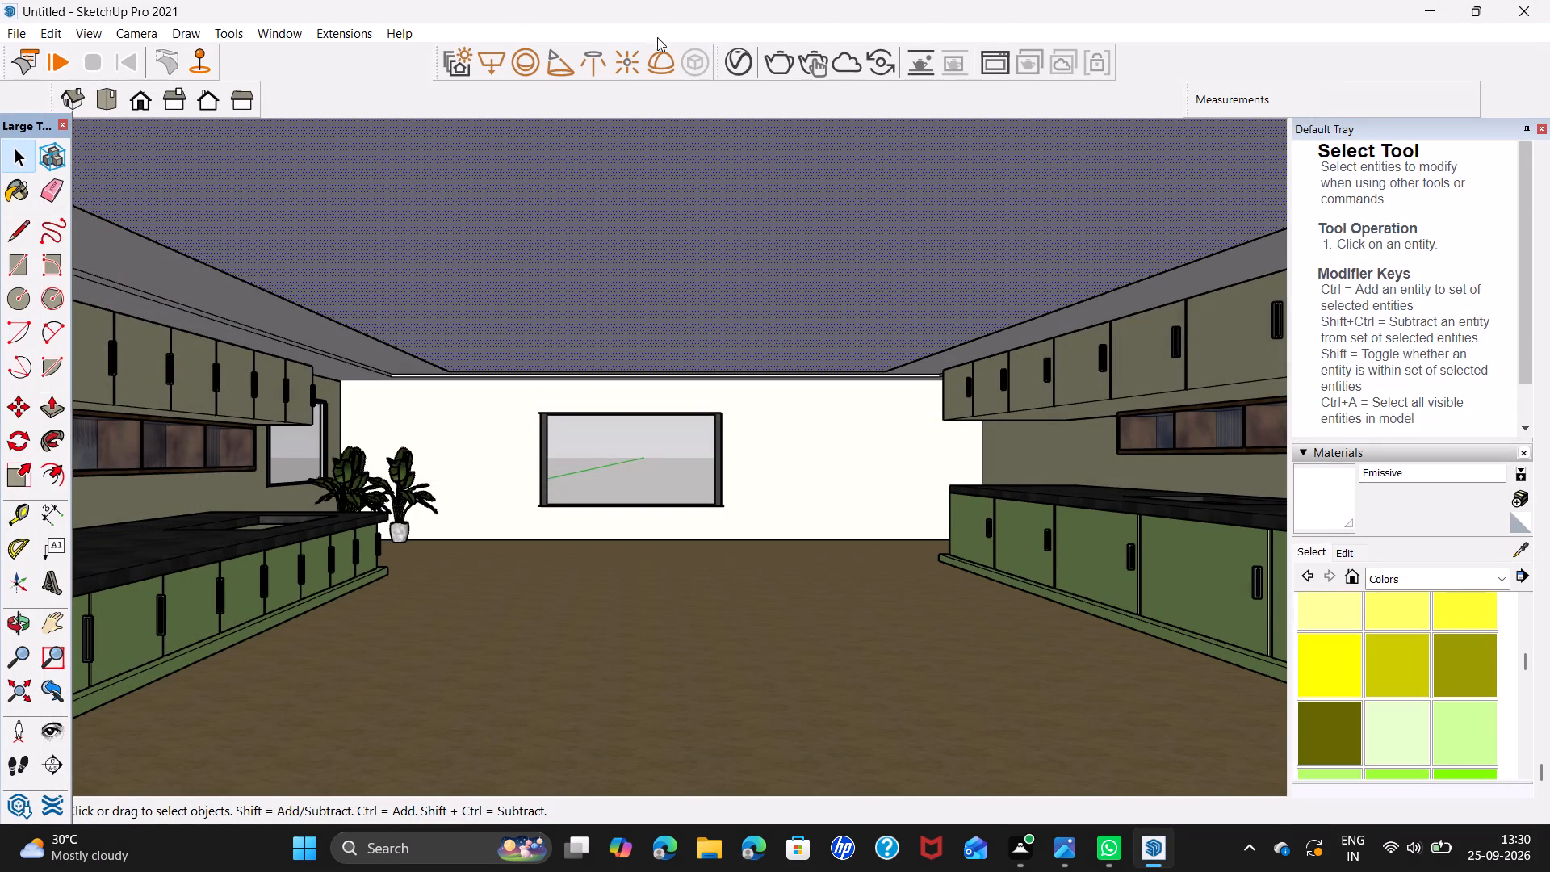
click(744, 65)
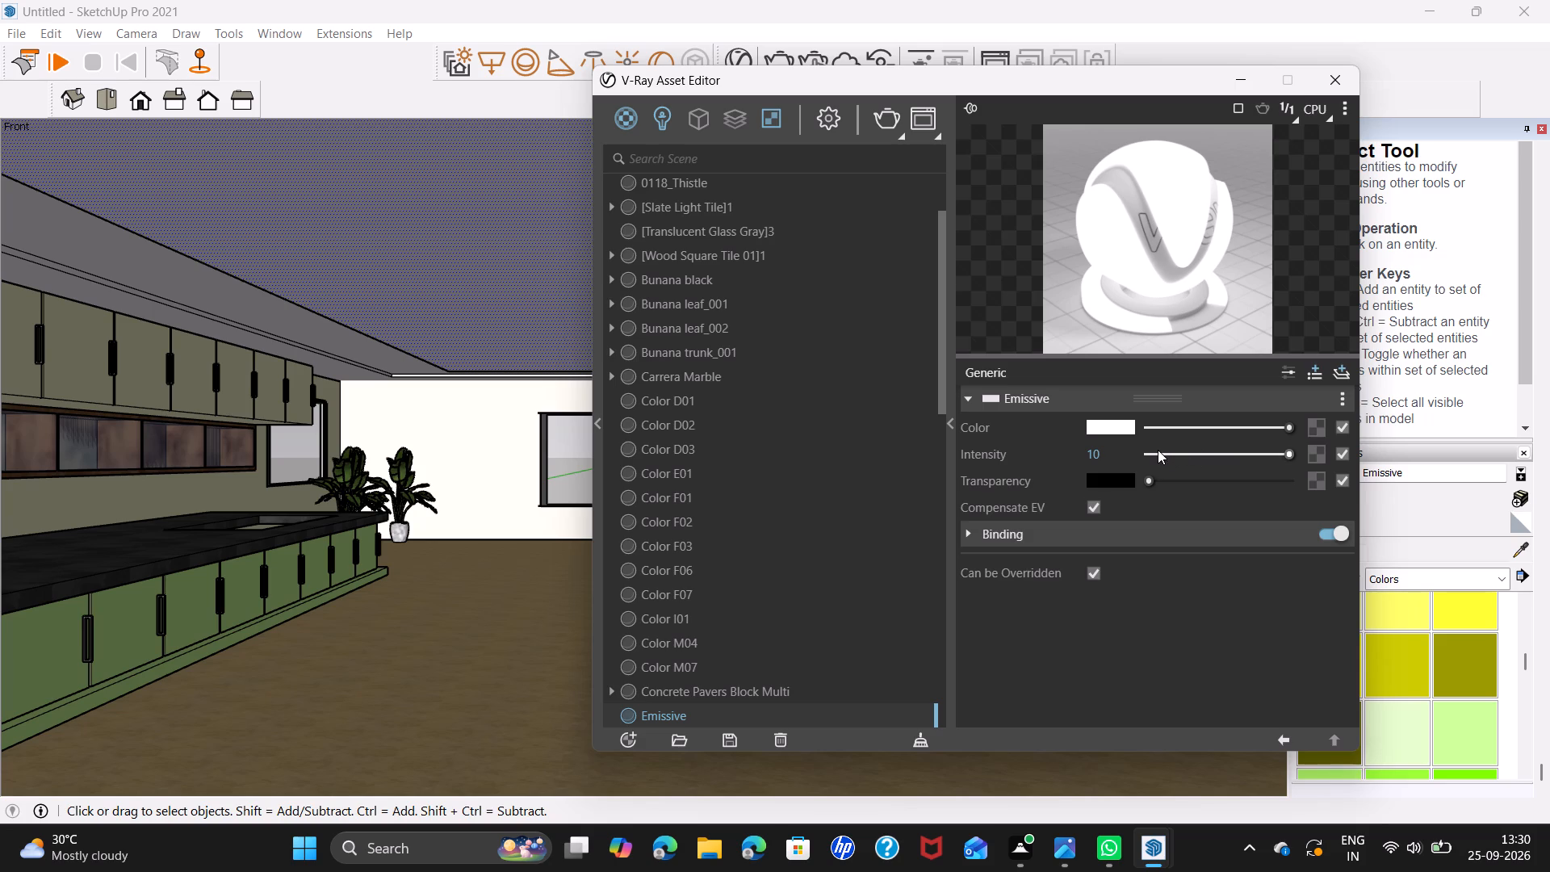
click(1154, 450)
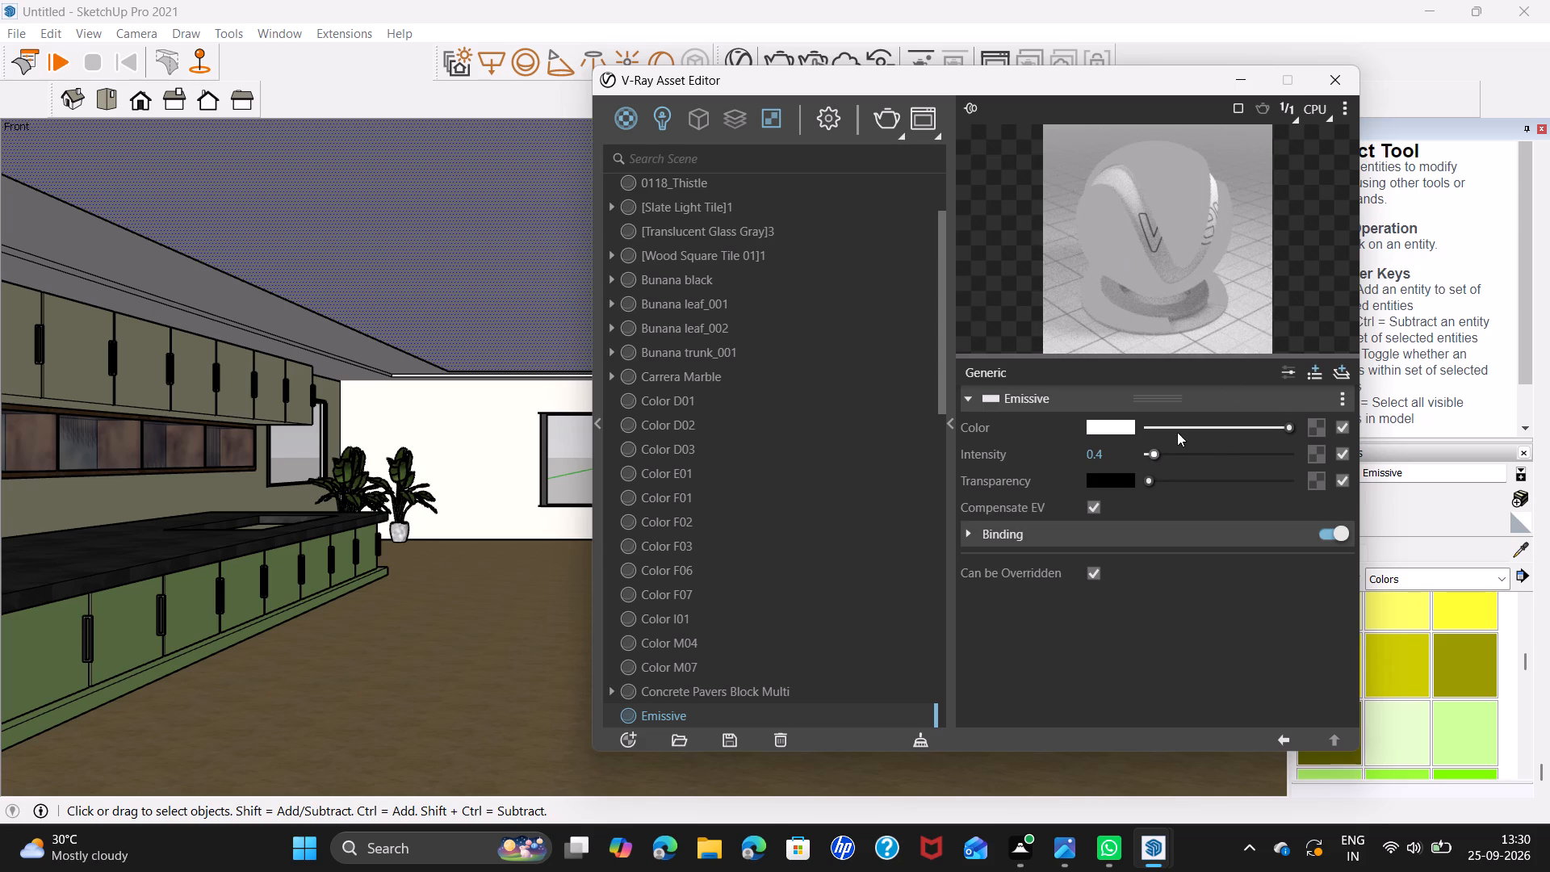
click(1169, 451)
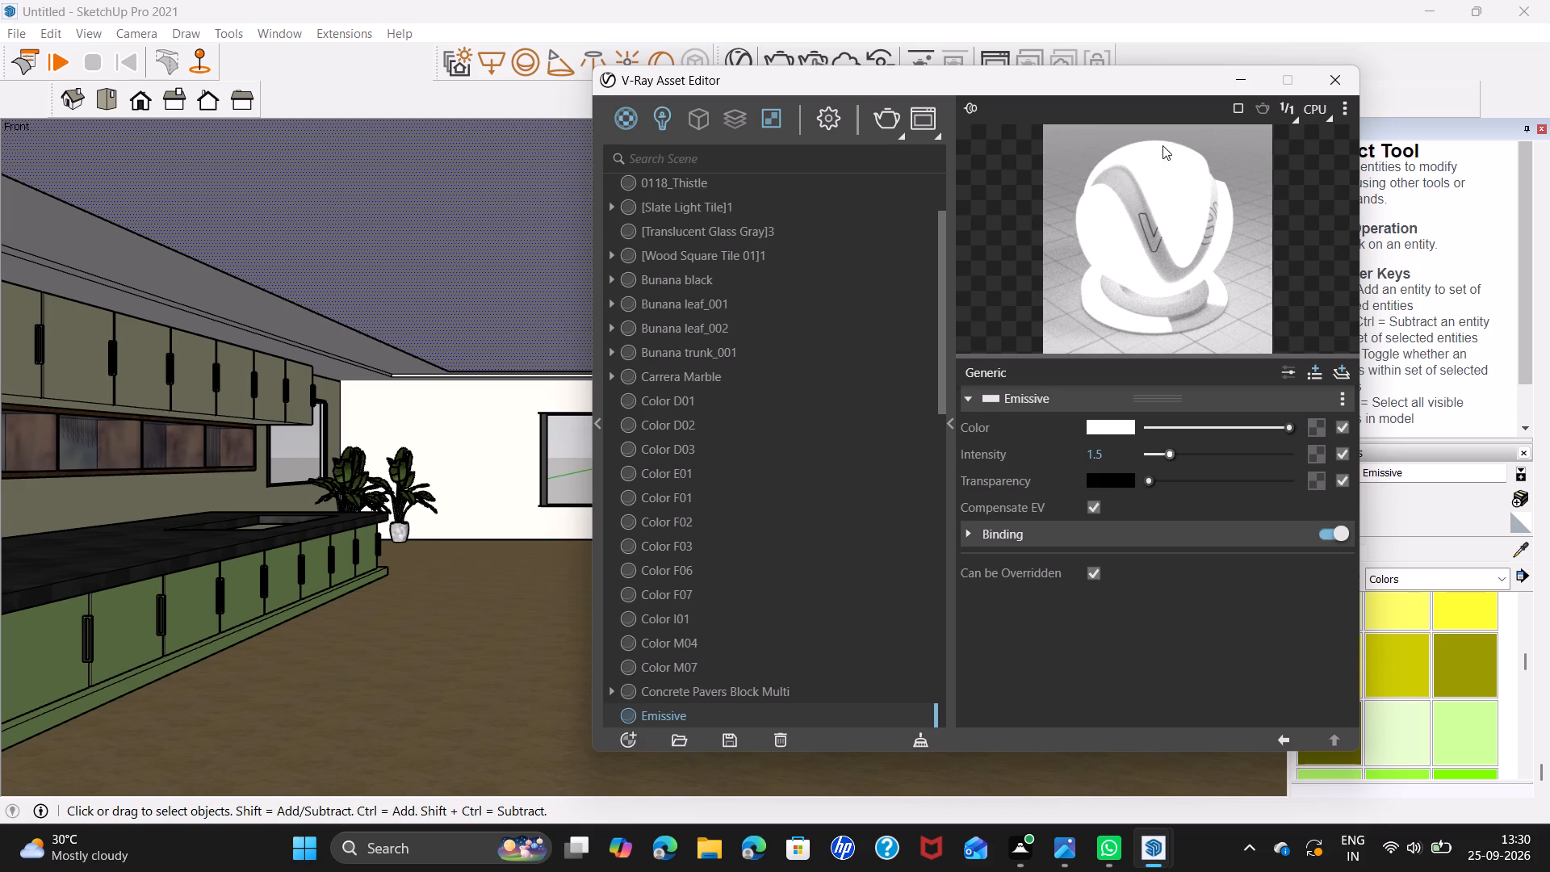
Render the kitchen again in V-Ray with the adjusted ceiling light.
click(882, 113)
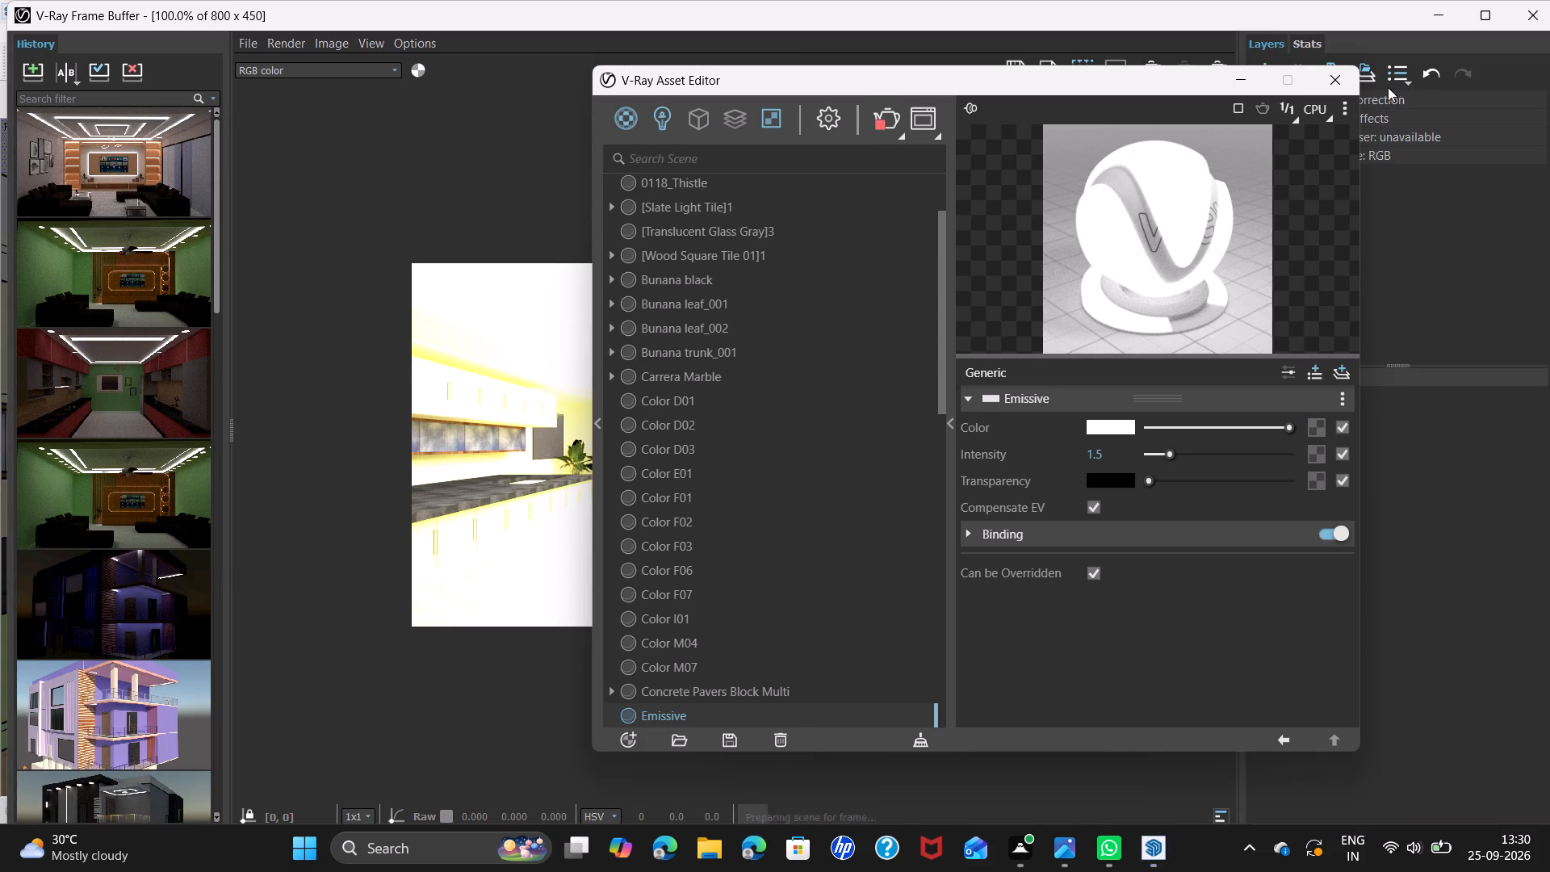
click(1340, 80)
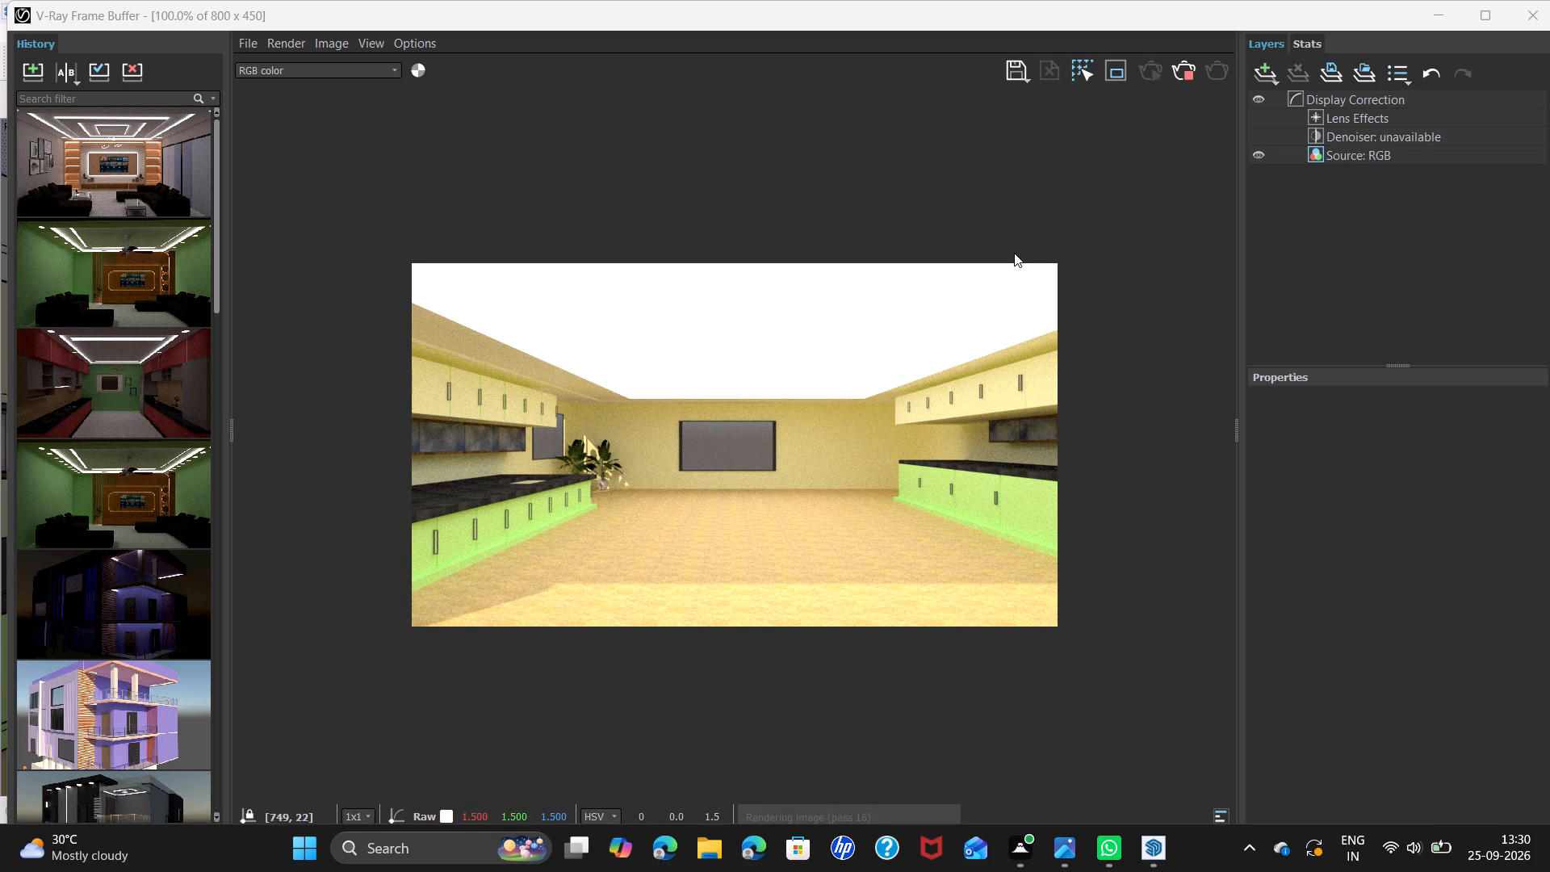
Stop the running V-Ray render of the kitchen and close its frame buffer.
click(1183, 78)
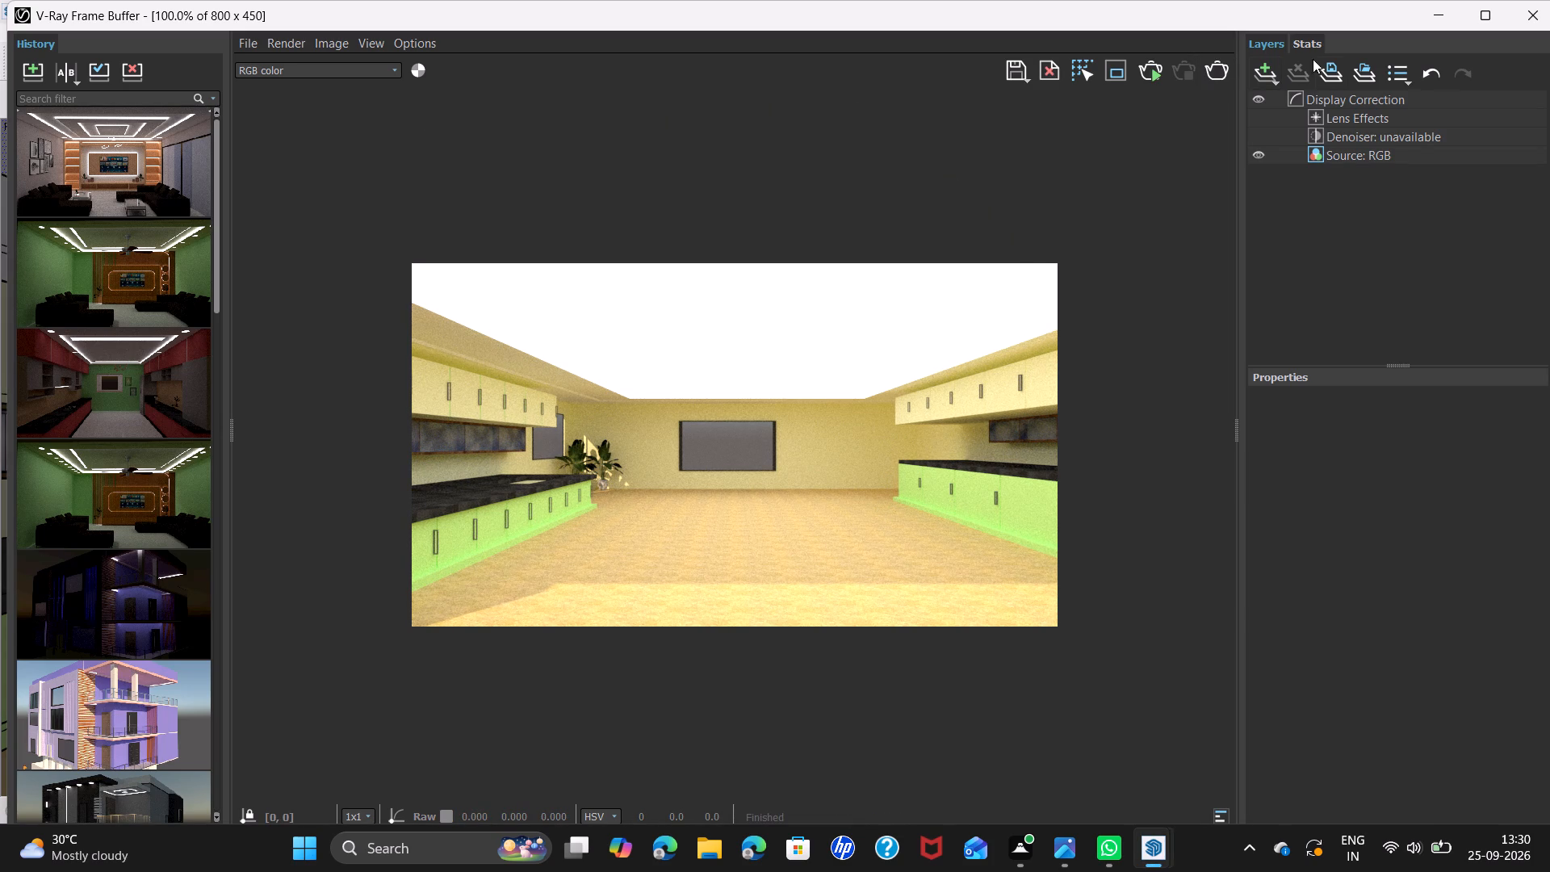
click(1534, 15)
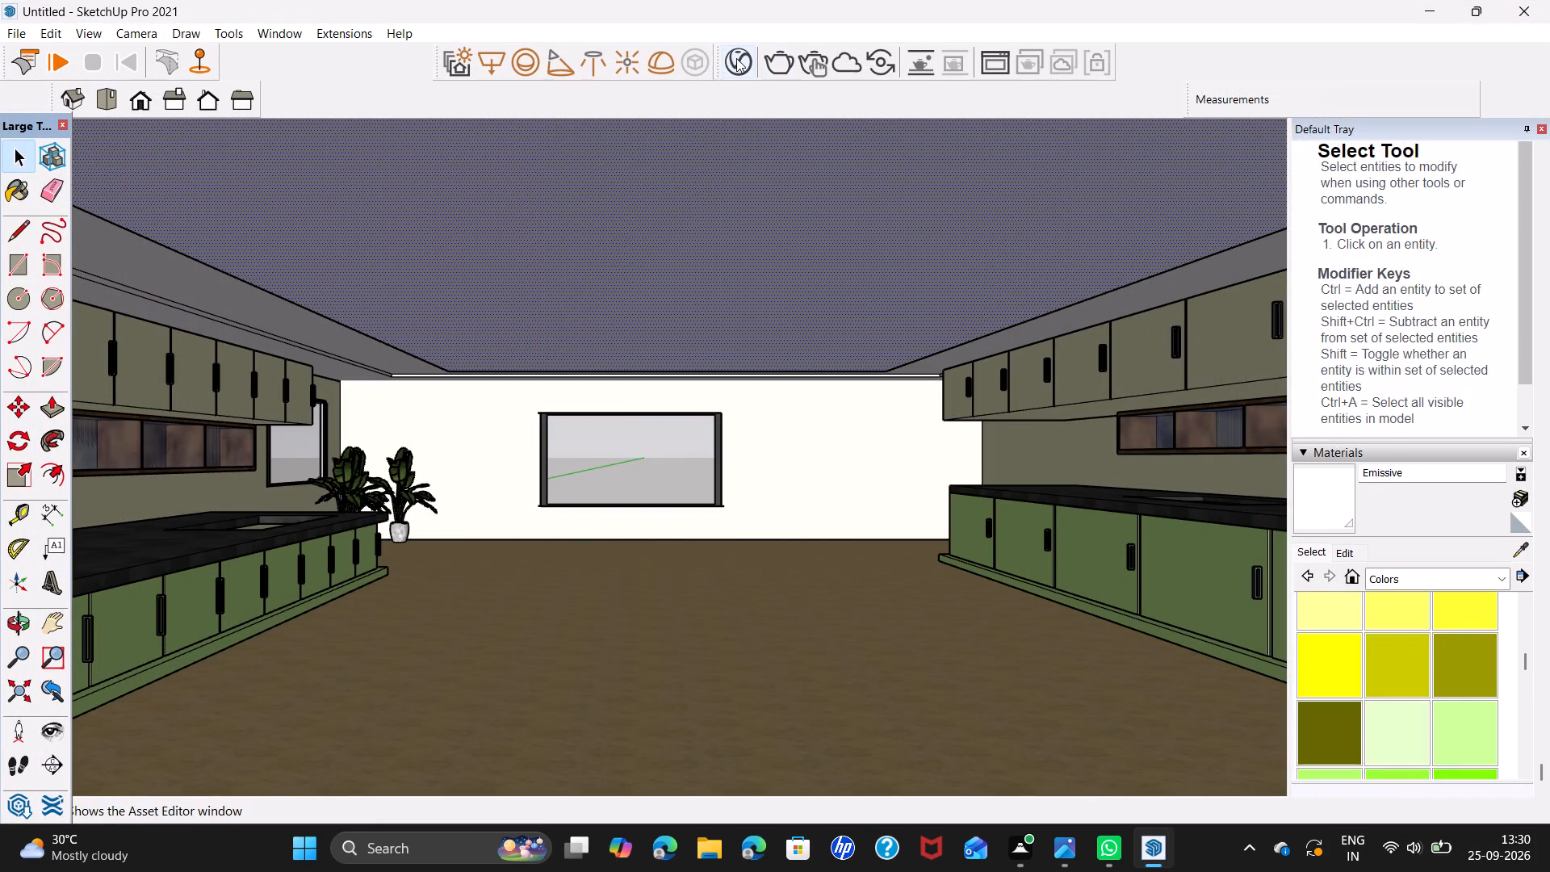
Set the Emissive ceiling material's intensity to 0.2 in the V-Ray Asset Editor.
click(736, 58)
click(1152, 451)
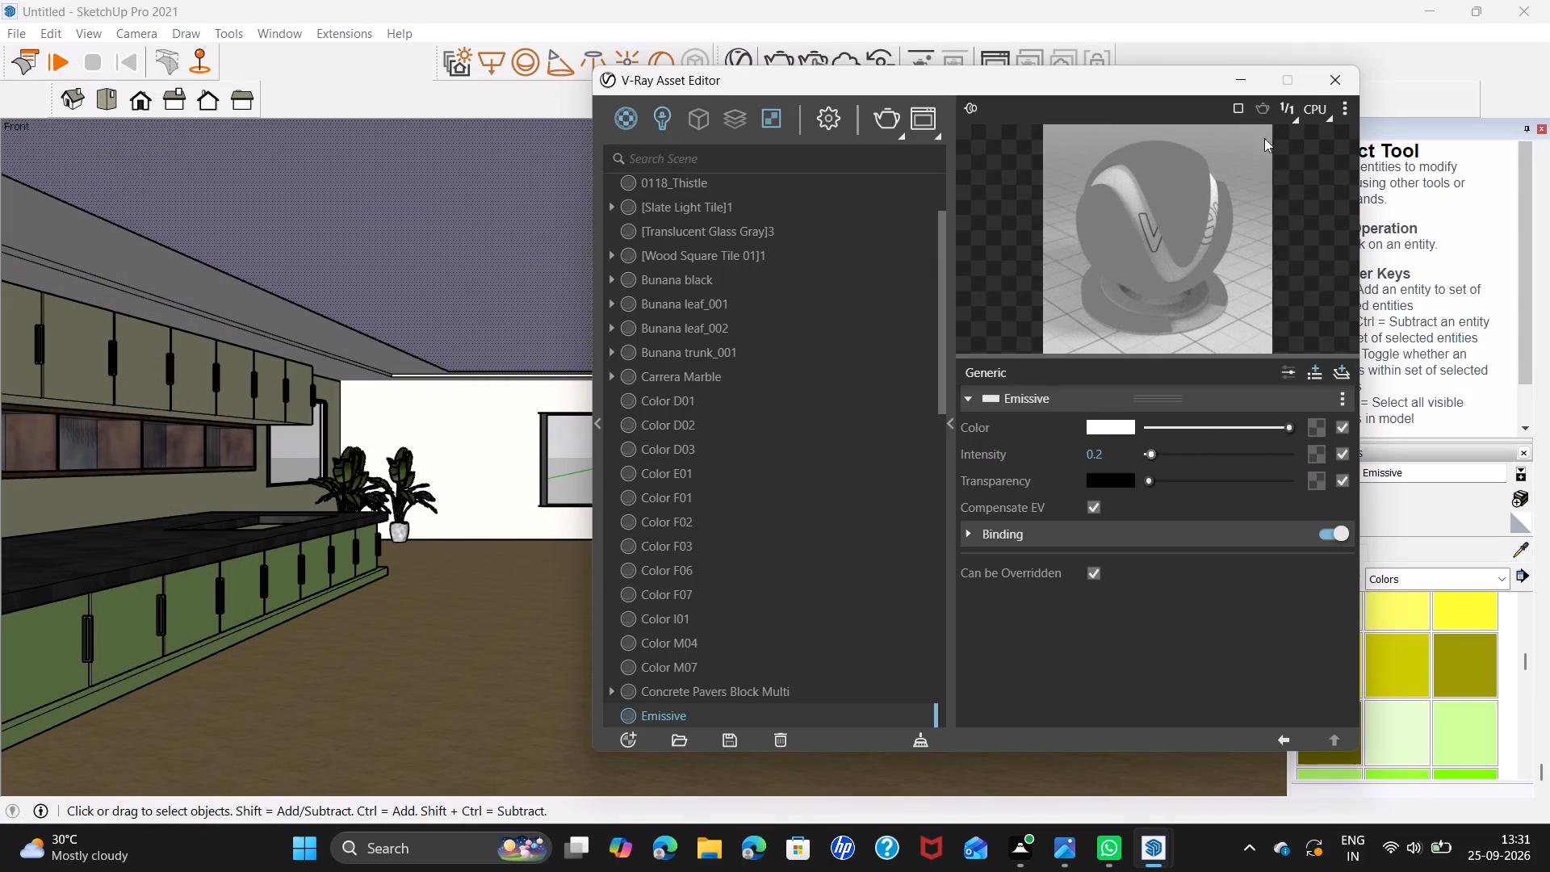
Render the kitchen interior in V-Ray with the dimmed ceiling light and close the Asset Editor.
click(882, 116)
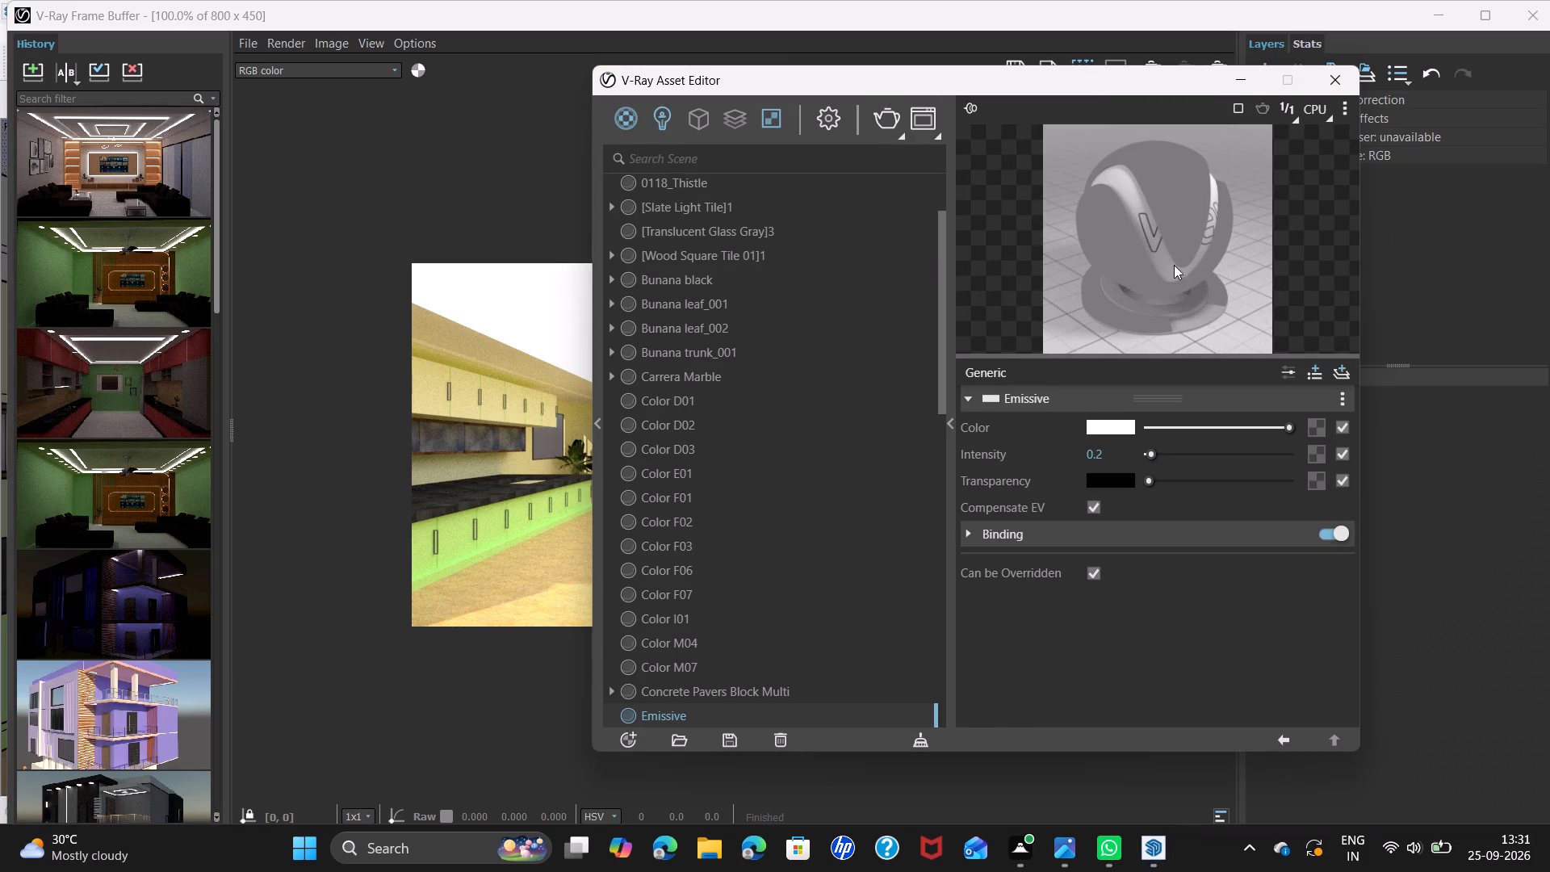
click(1330, 83)
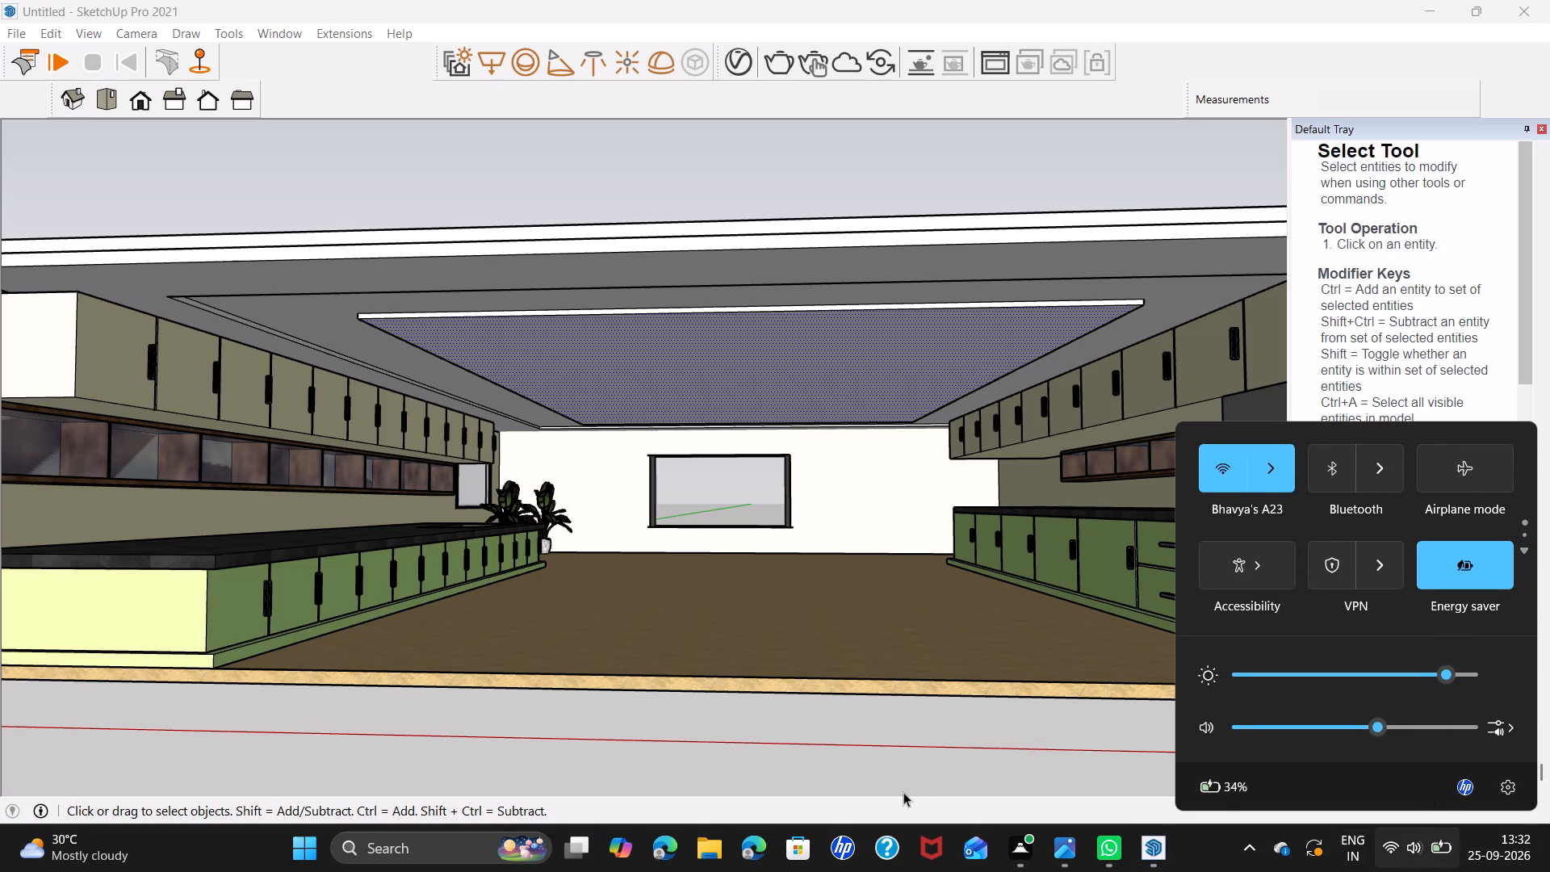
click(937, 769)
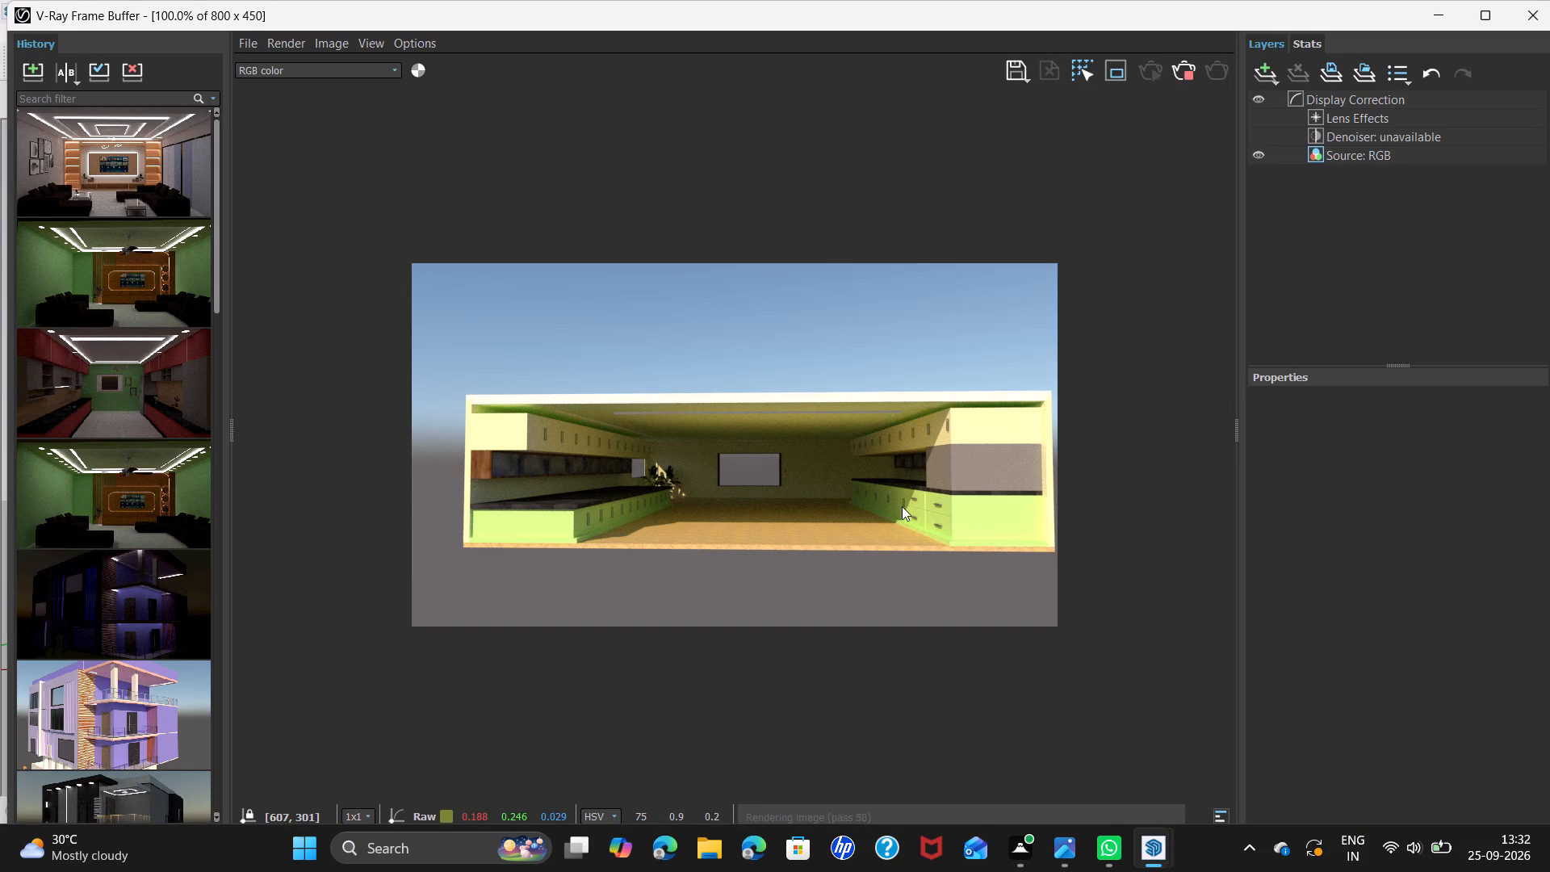
Inspect the V-Ray render of the whole kitchen seen through its open front, and close the frame buffer.
scroll(928, 530, up, 5)
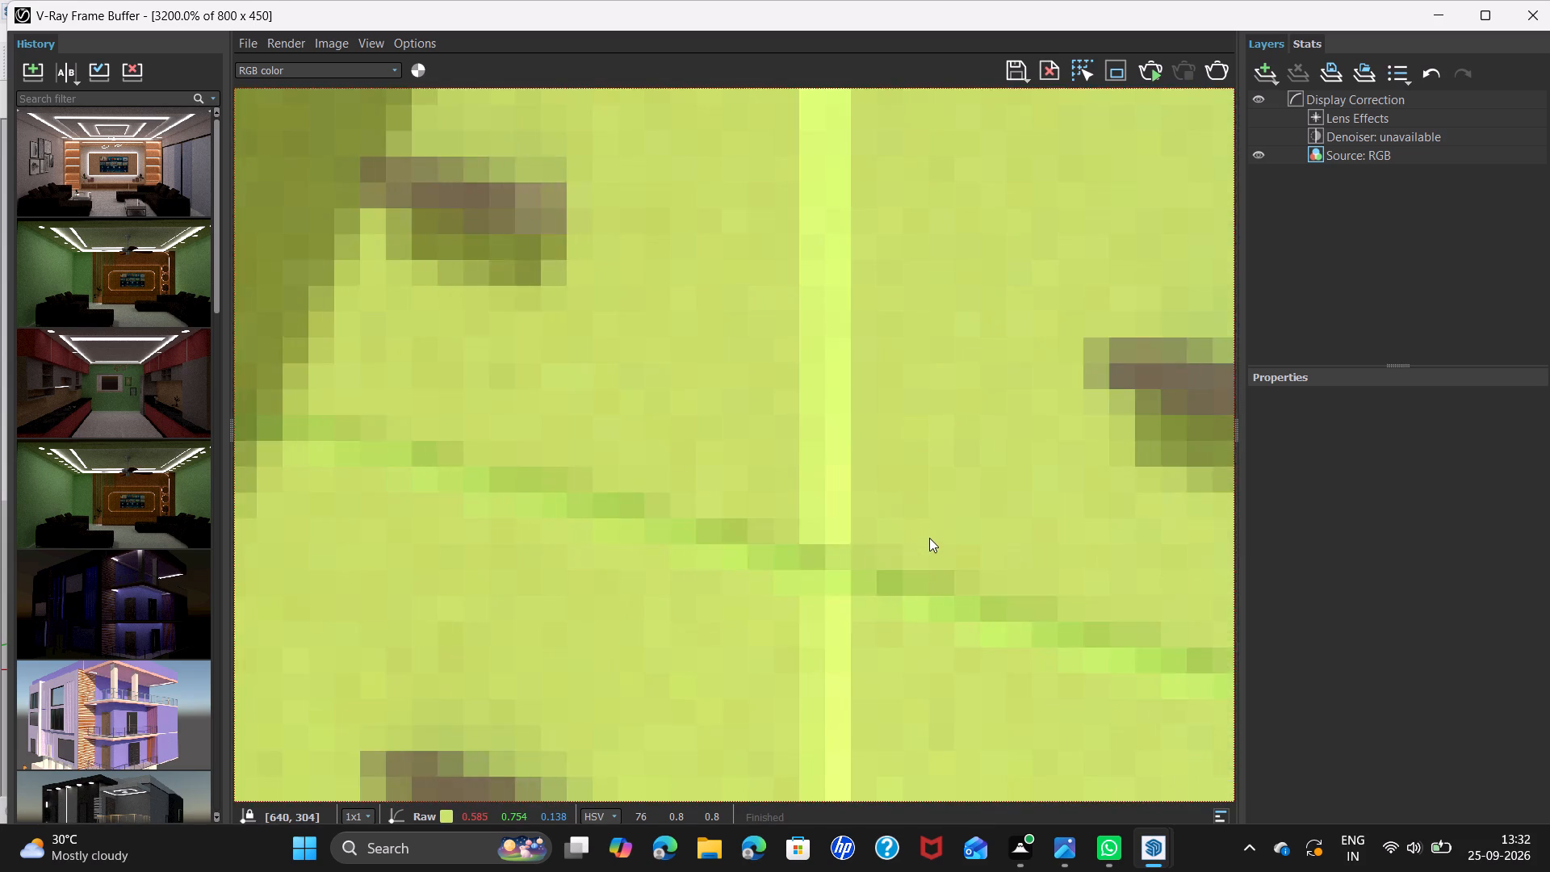
scroll(929, 538, down, 4)
scroll(785, 496, down, 1)
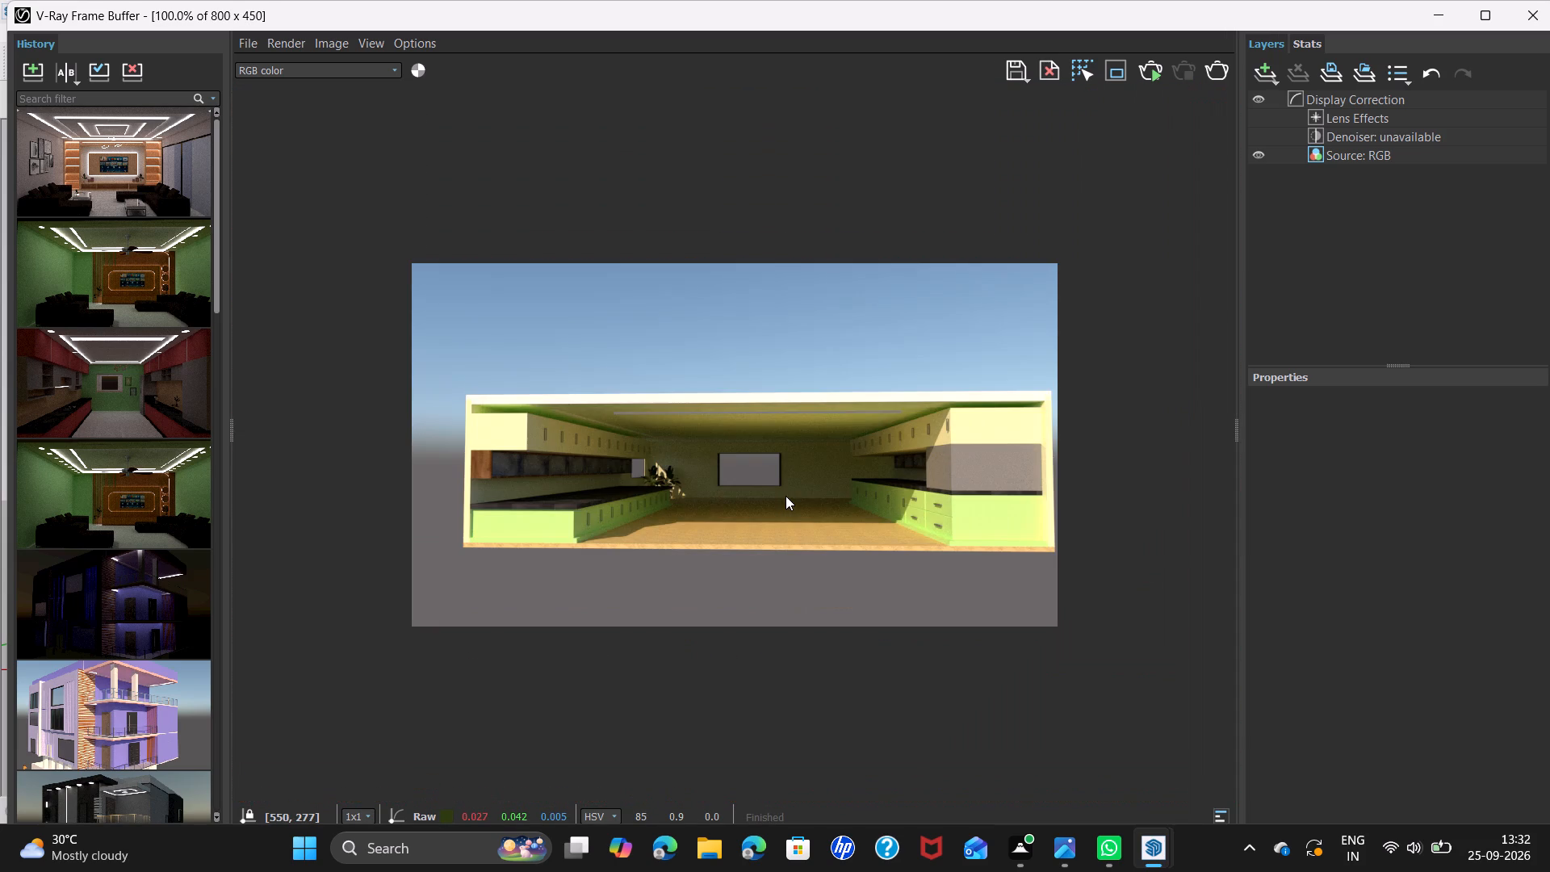
middle_drag(785, 496, 821, 502)
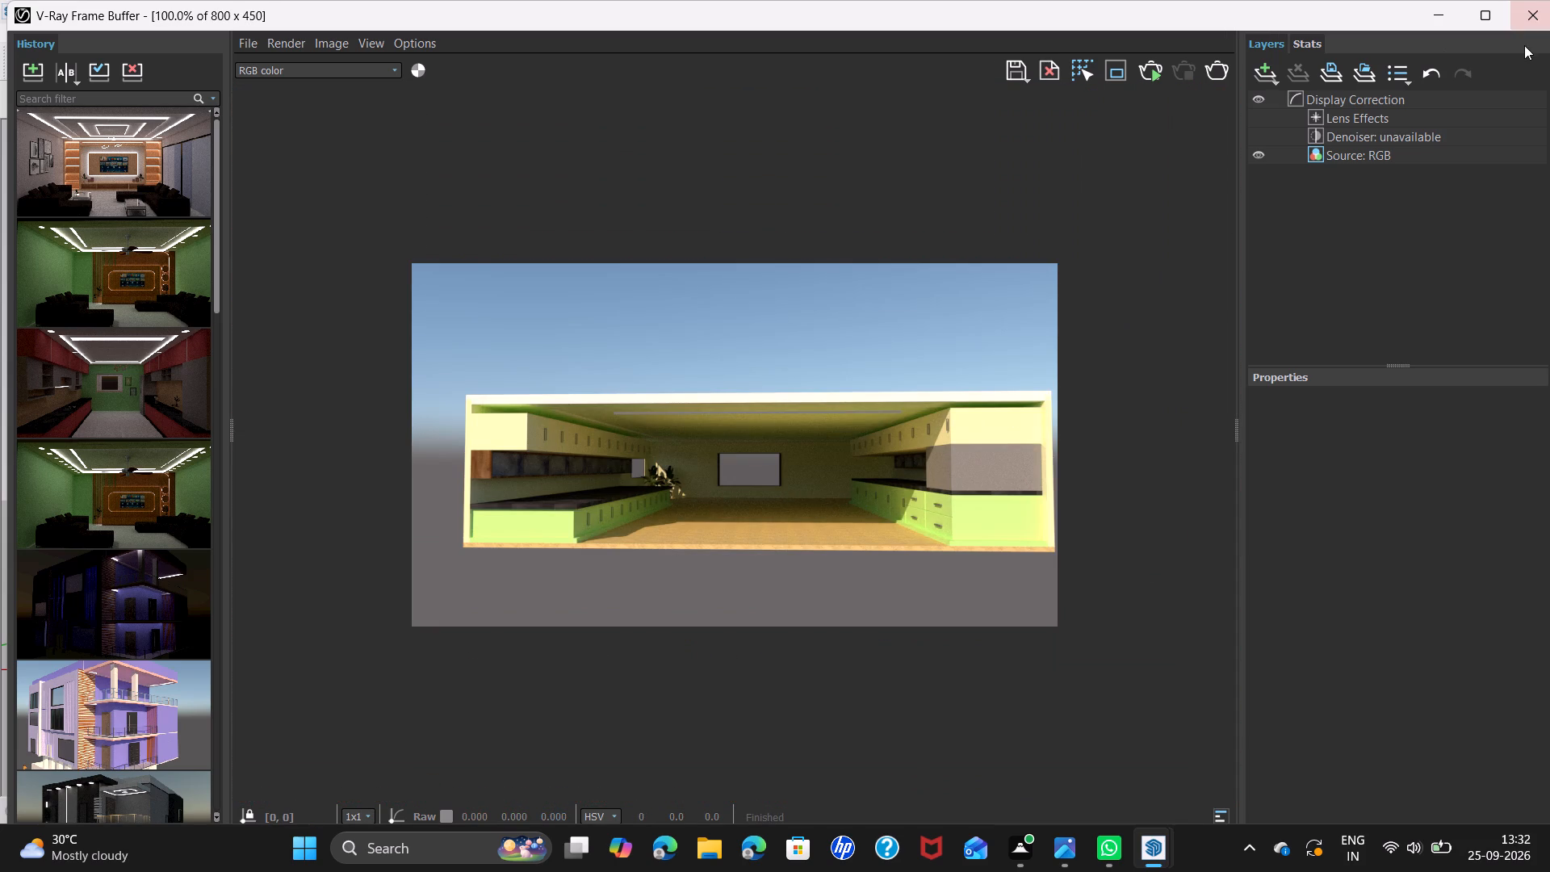
click(1545, 10)
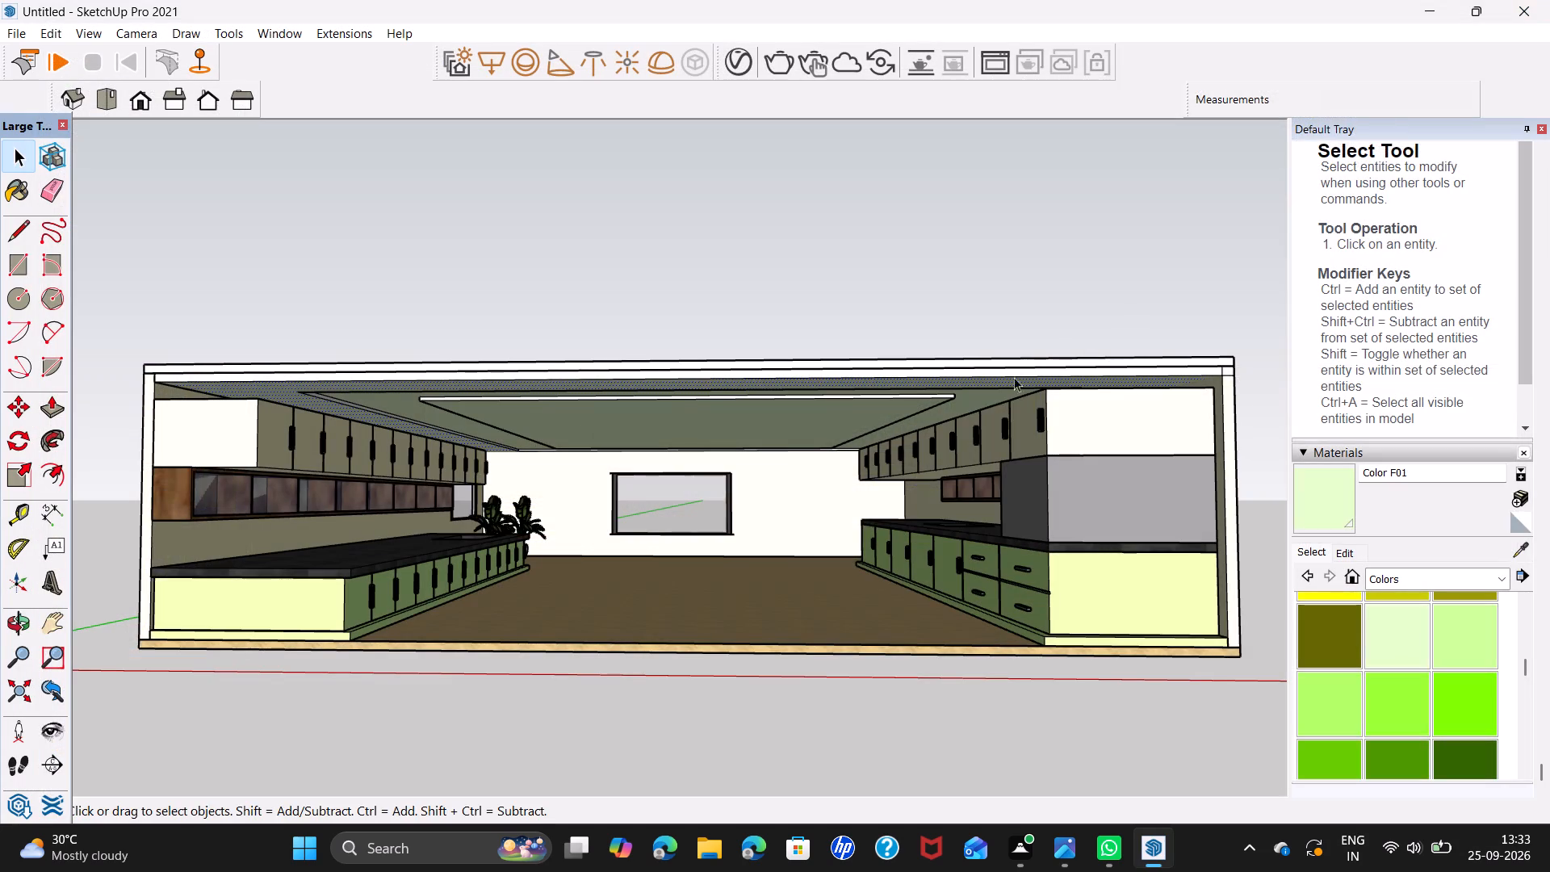
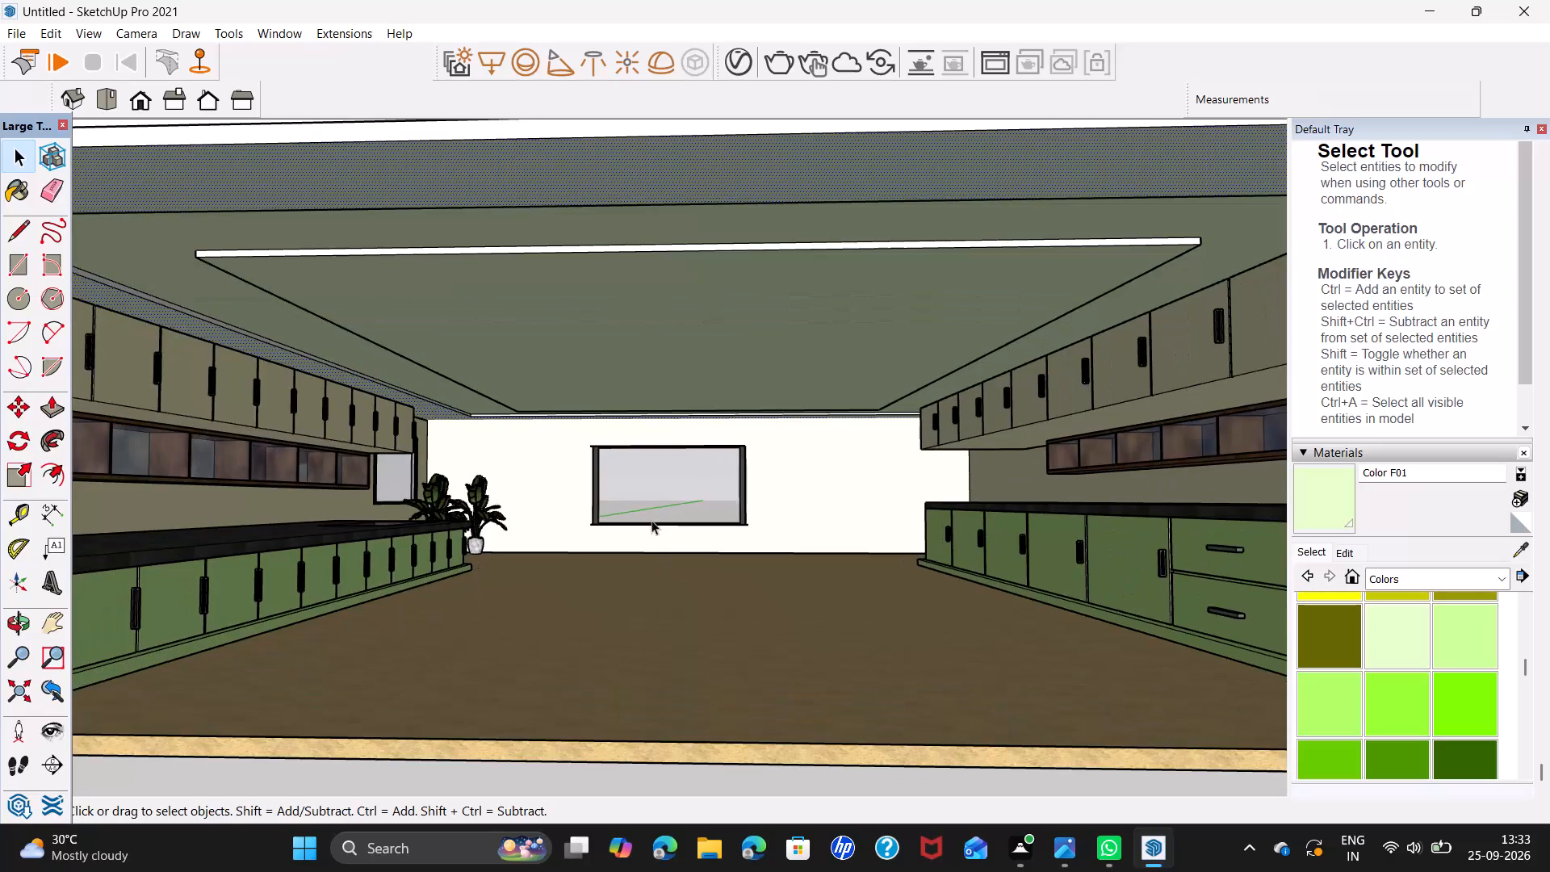
Import the black+and+white+pictures component and place the ten-frame picture set in the room in front of the end wall.
scroll(544, 497, up, 3)
scroll(648, 493, up, 1)
shift+middle_drag(714, 471, 527, 448)
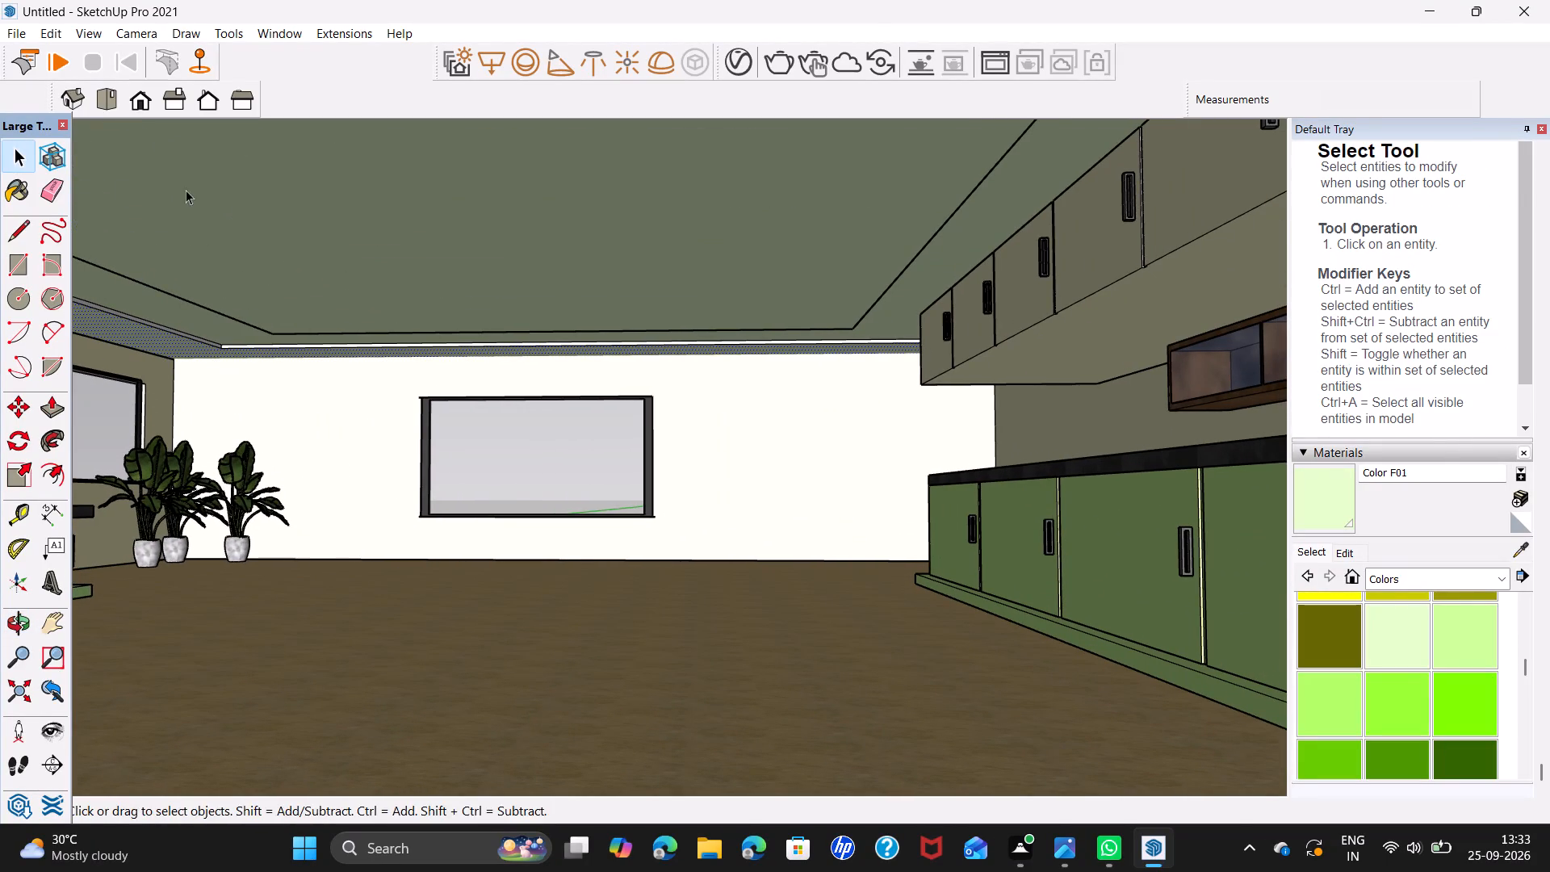
click(27, 43)
click(15, 40)
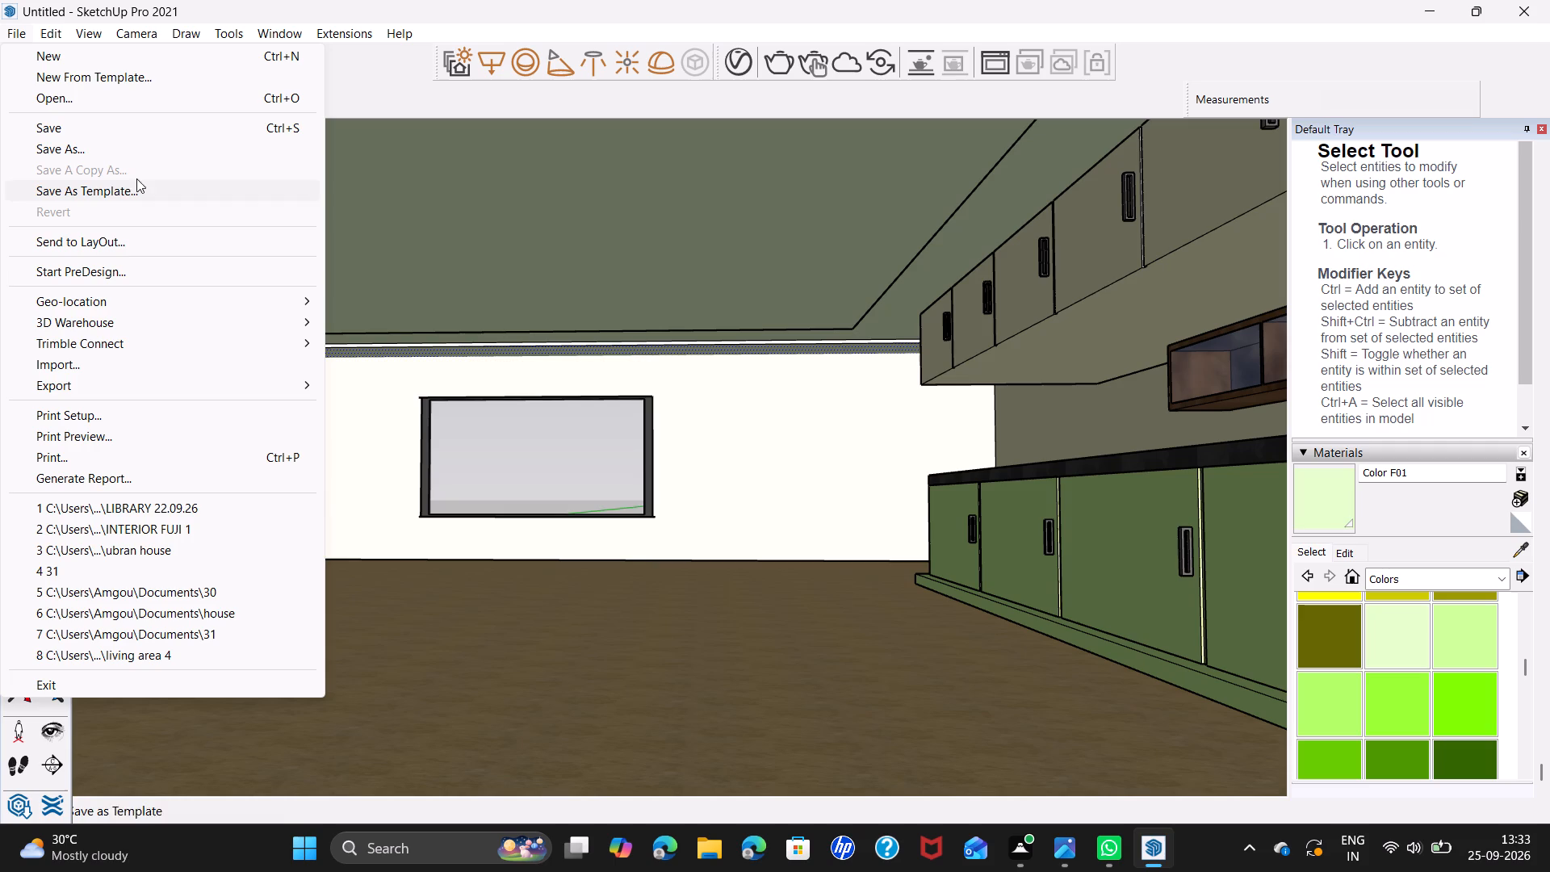
click(197, 362)
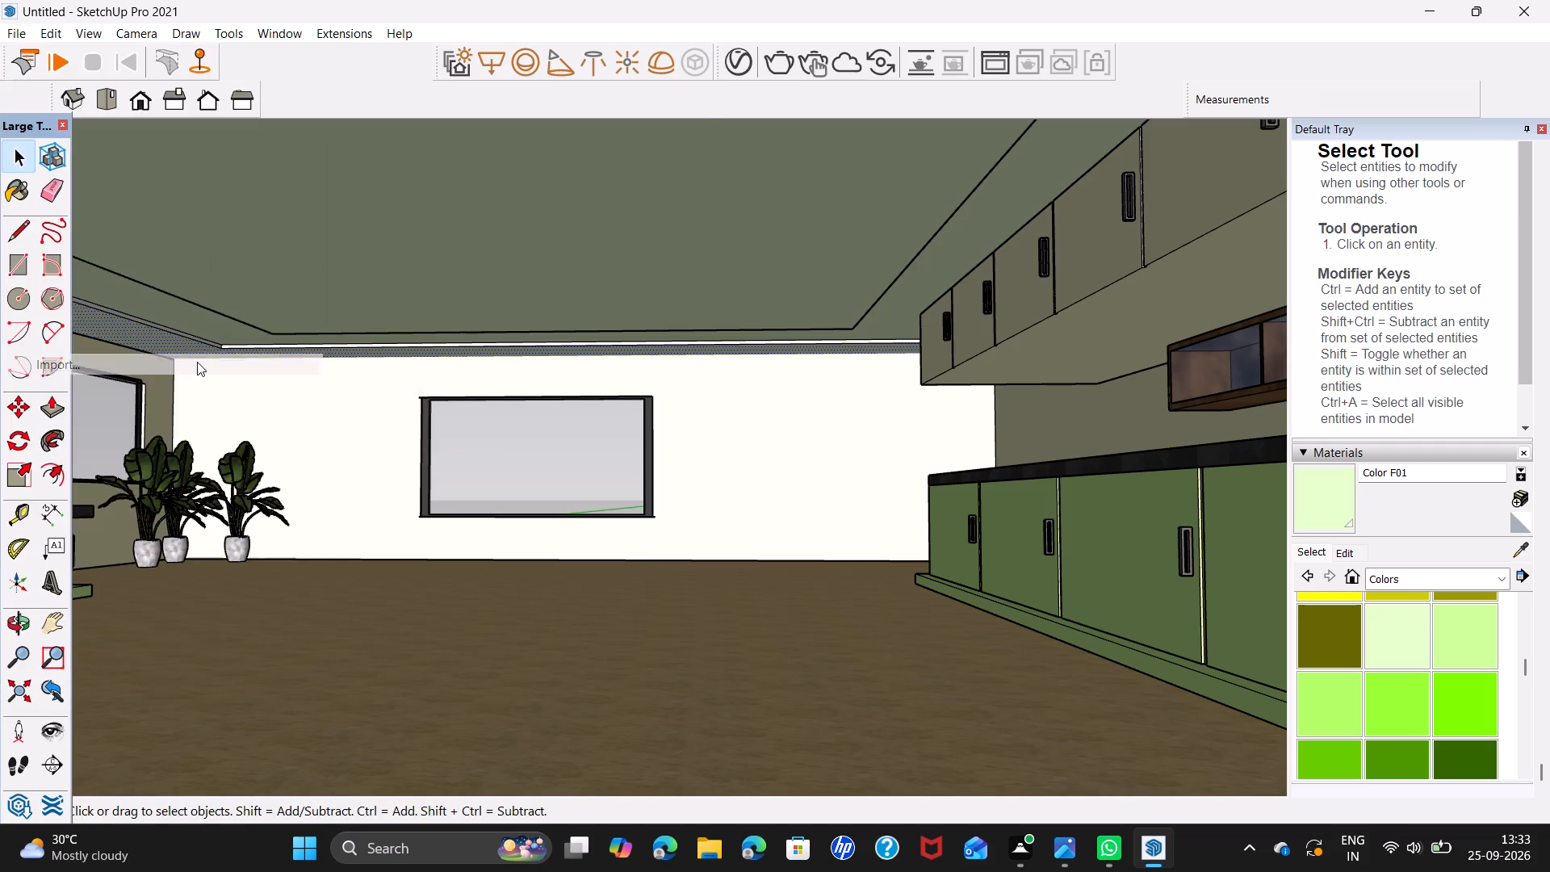
scroll(333, 258, down, 4)
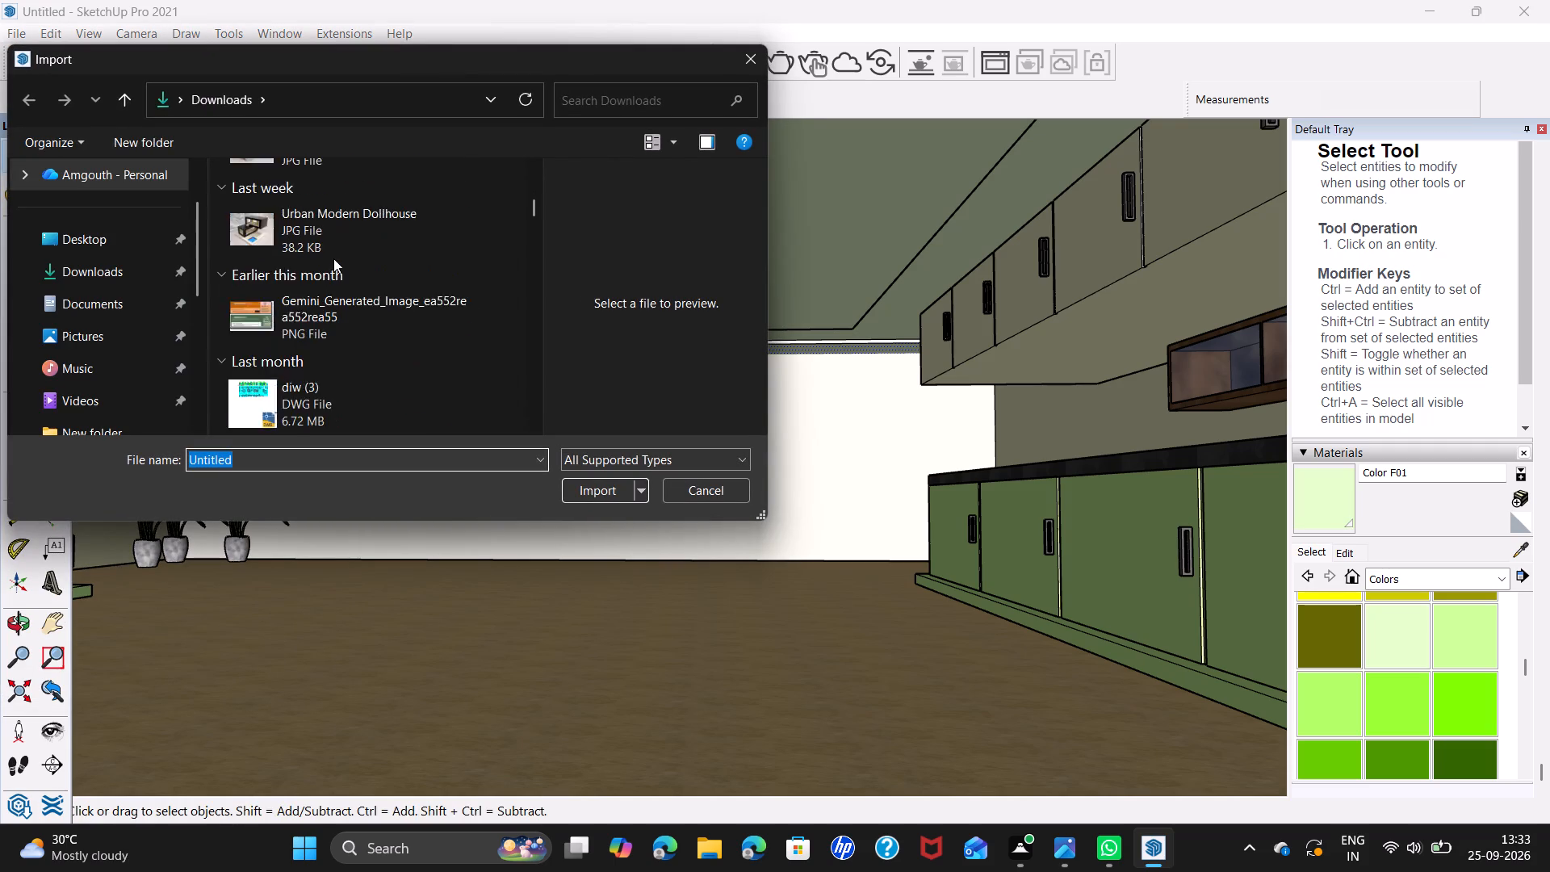
scroll(333, 258, down, 3)
scroll(333, 258, up, 1)
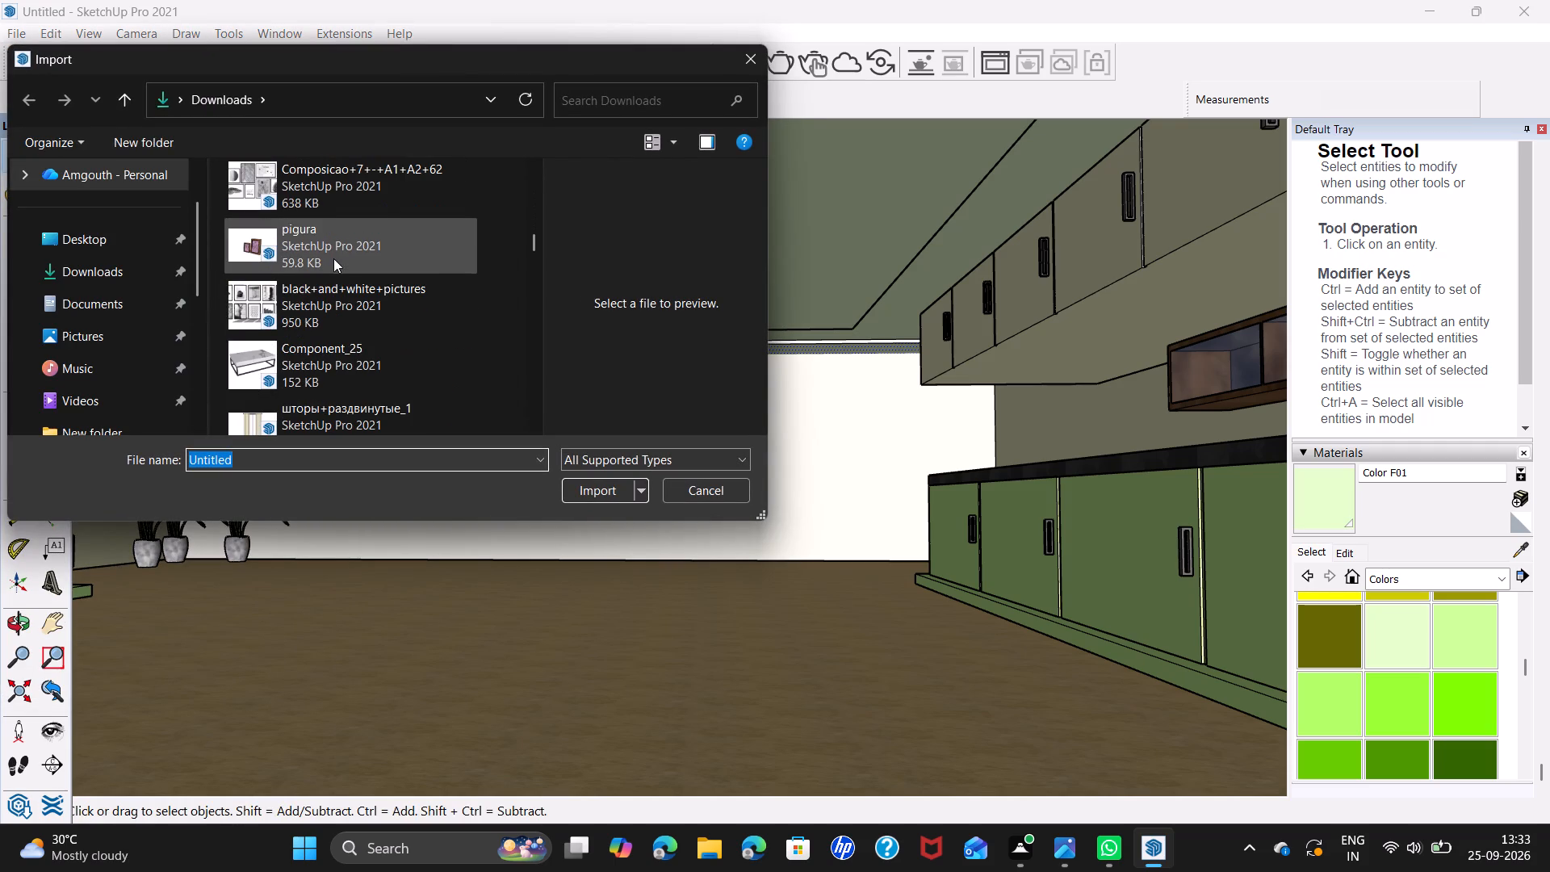
click(244, 296)
click(594, 497)
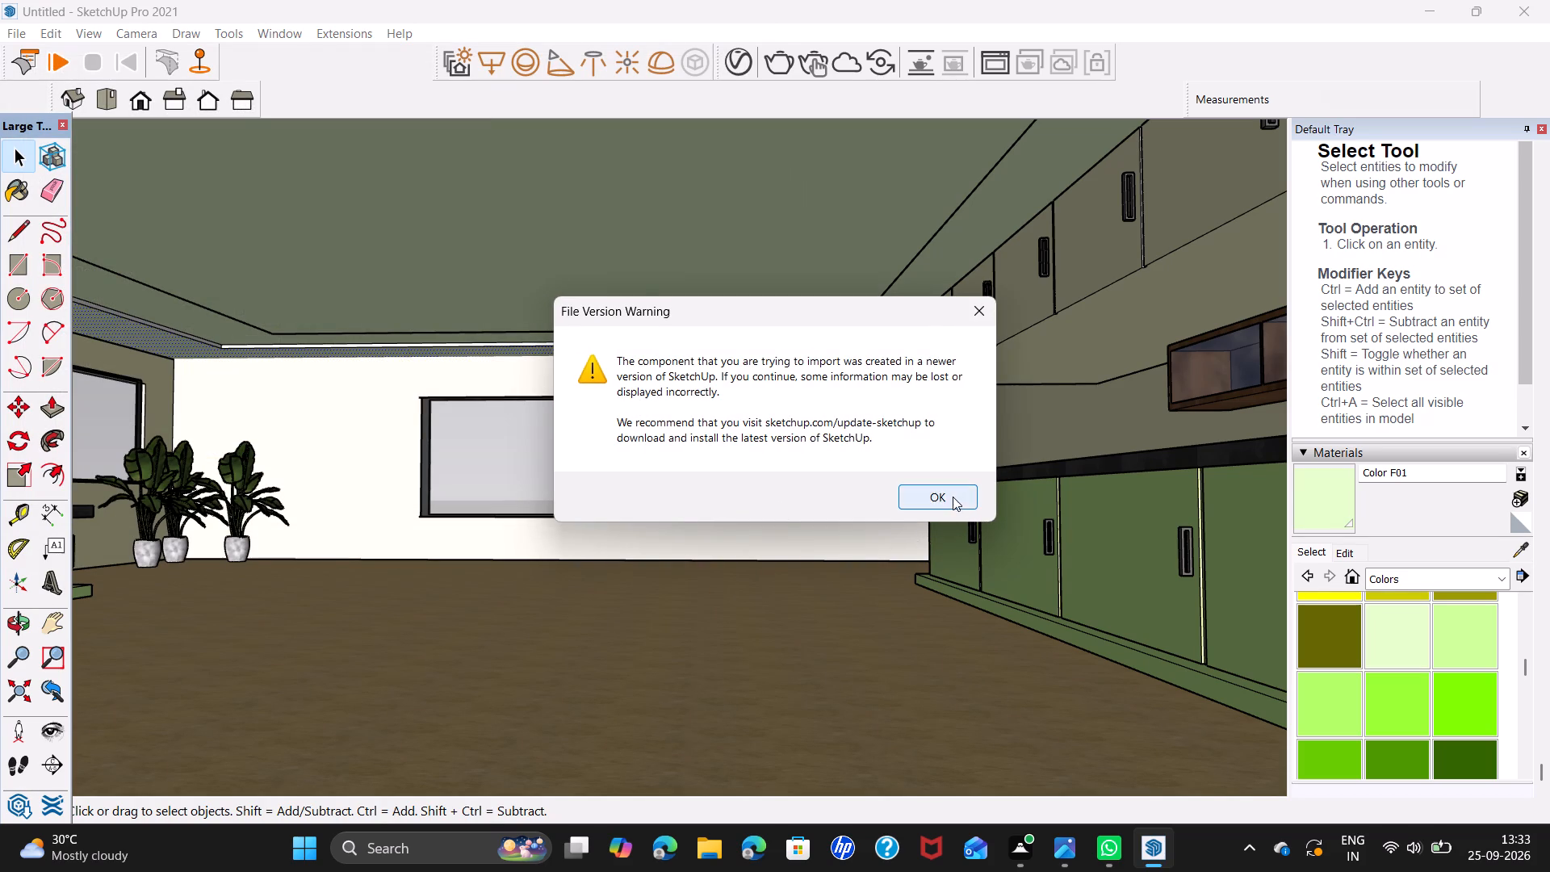
click(959, 487)
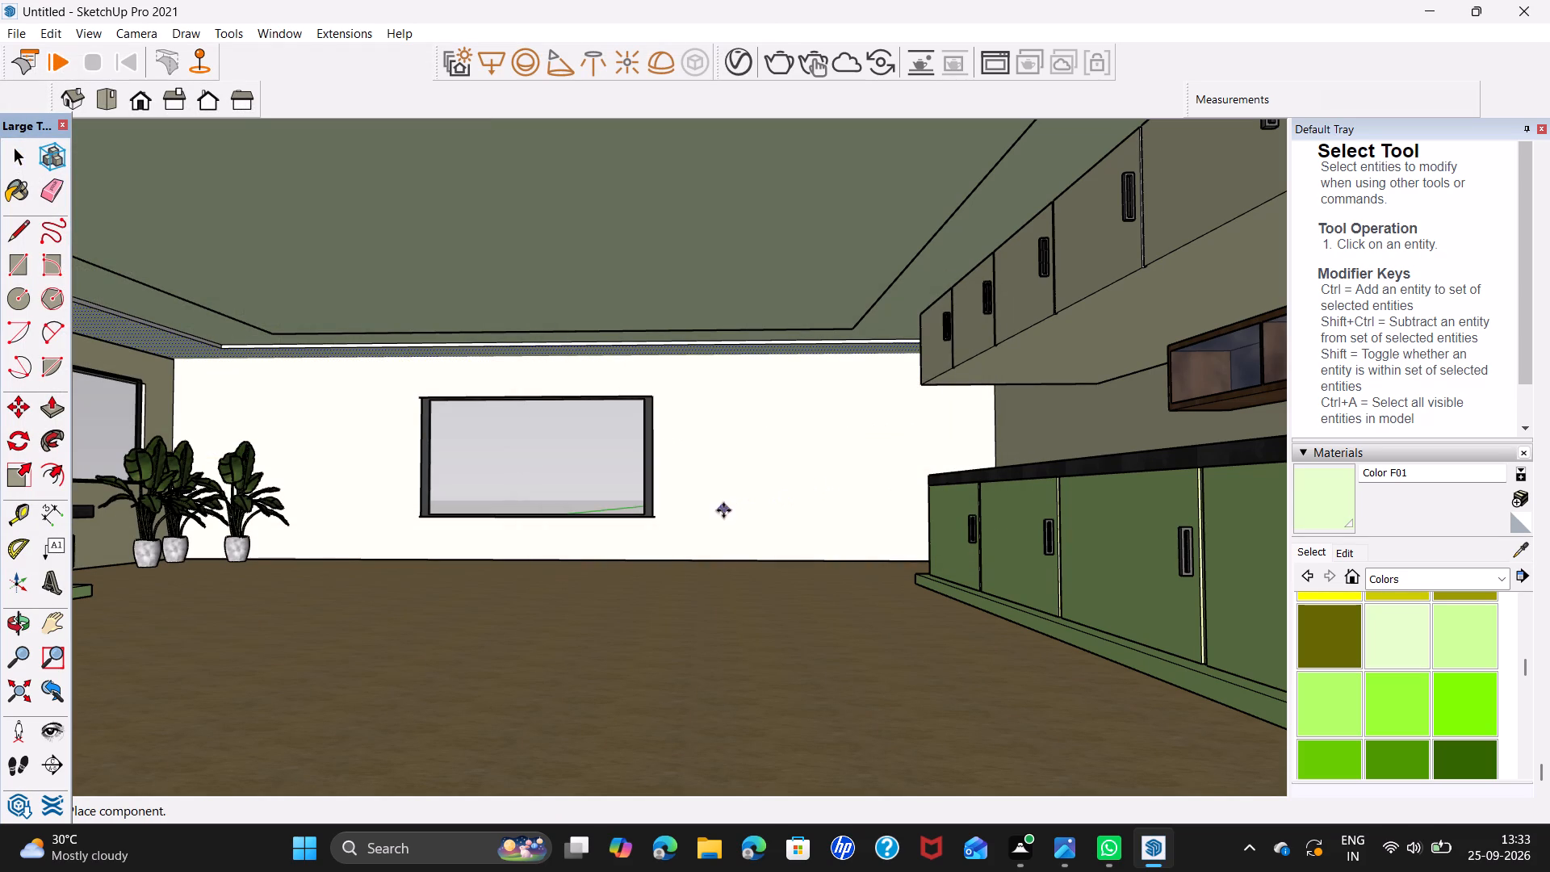
scroll(721, 493, up, 5)
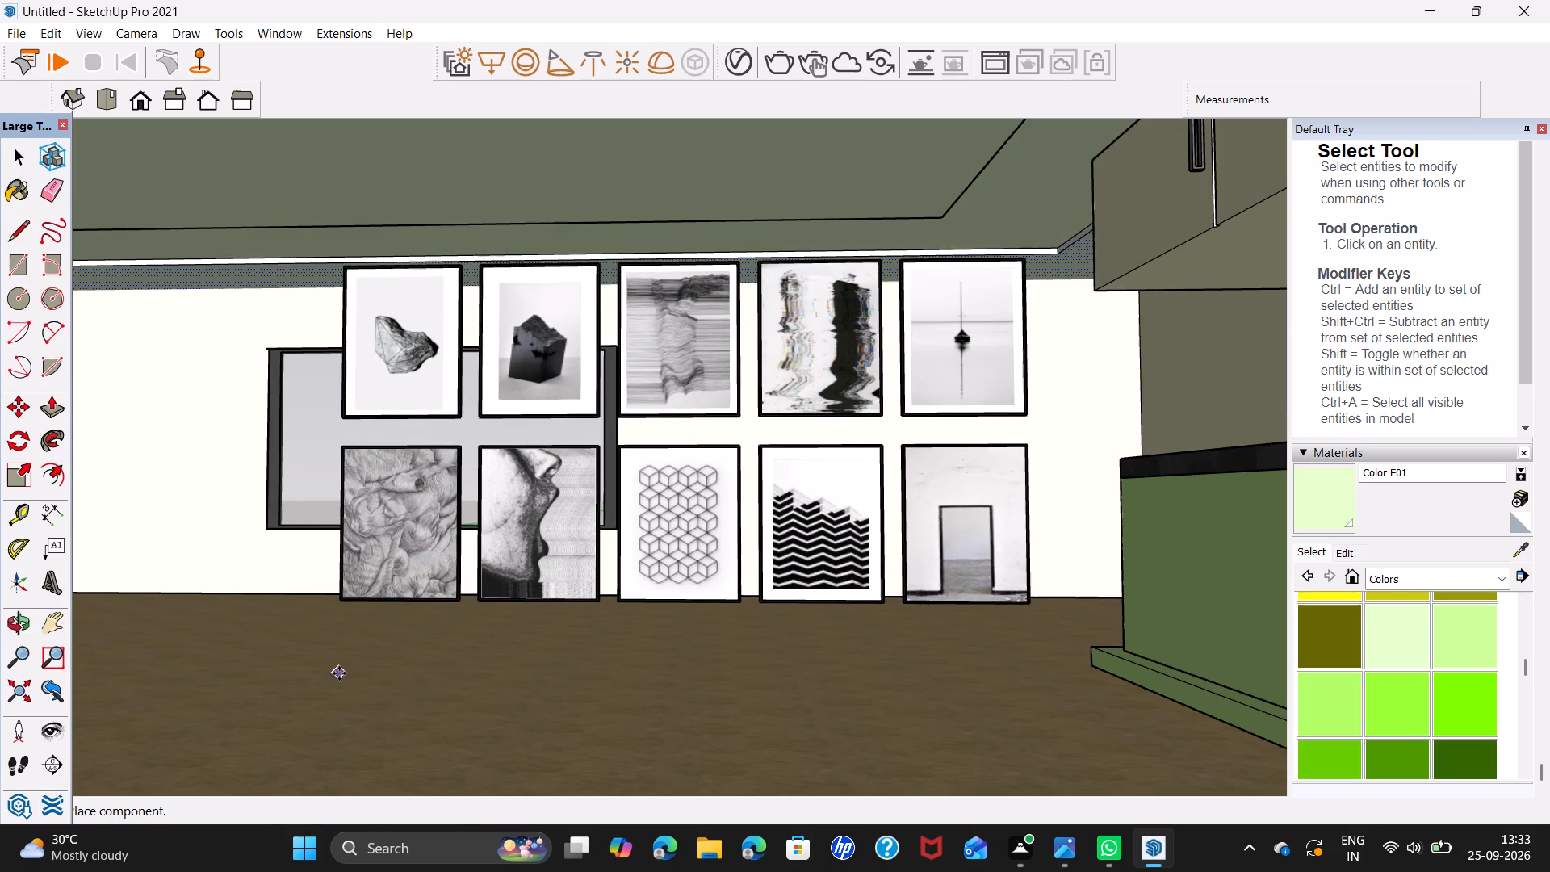
click(338, 673)
Move the ten-frame picture set by its lower corner onto the end wall, between the window and the corner without plants.
middle_drag(338, 622, 766, 655)
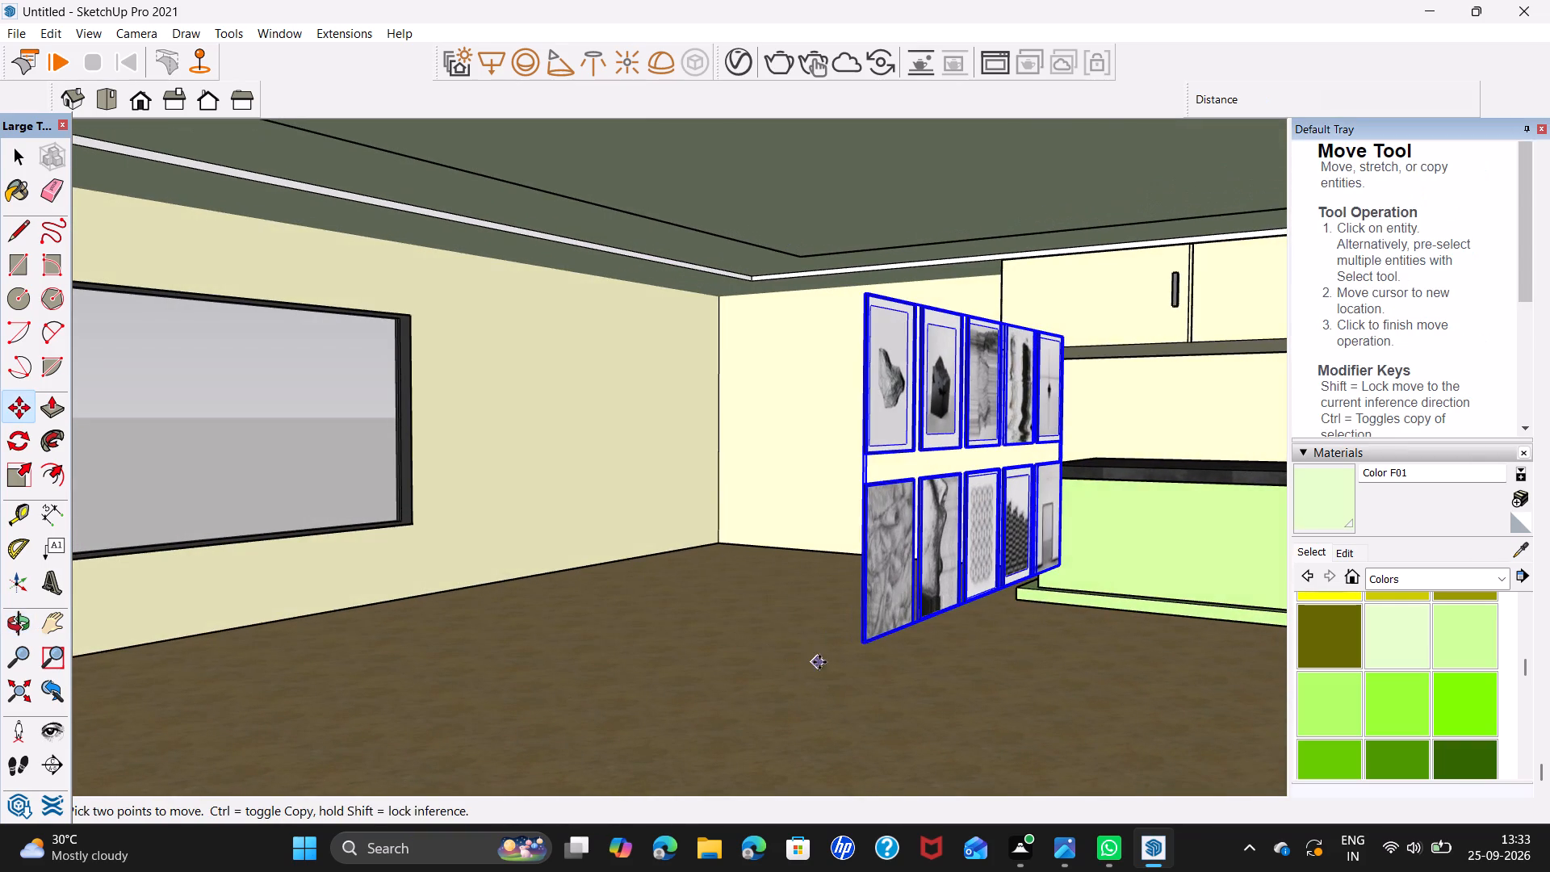
scroll(869, 648, up, 7)
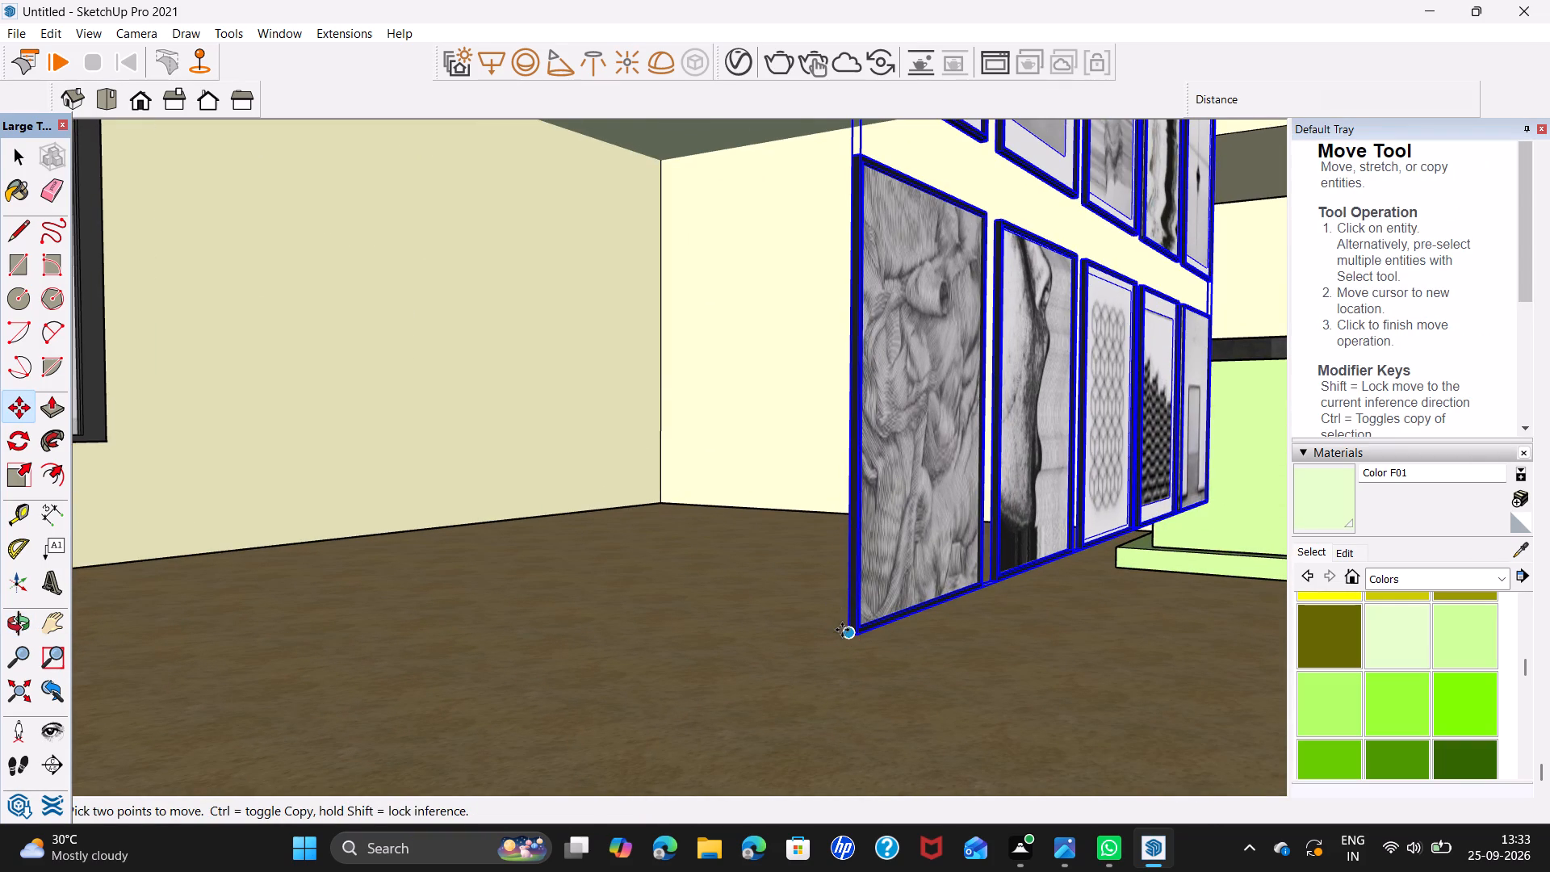
click(842, 630)
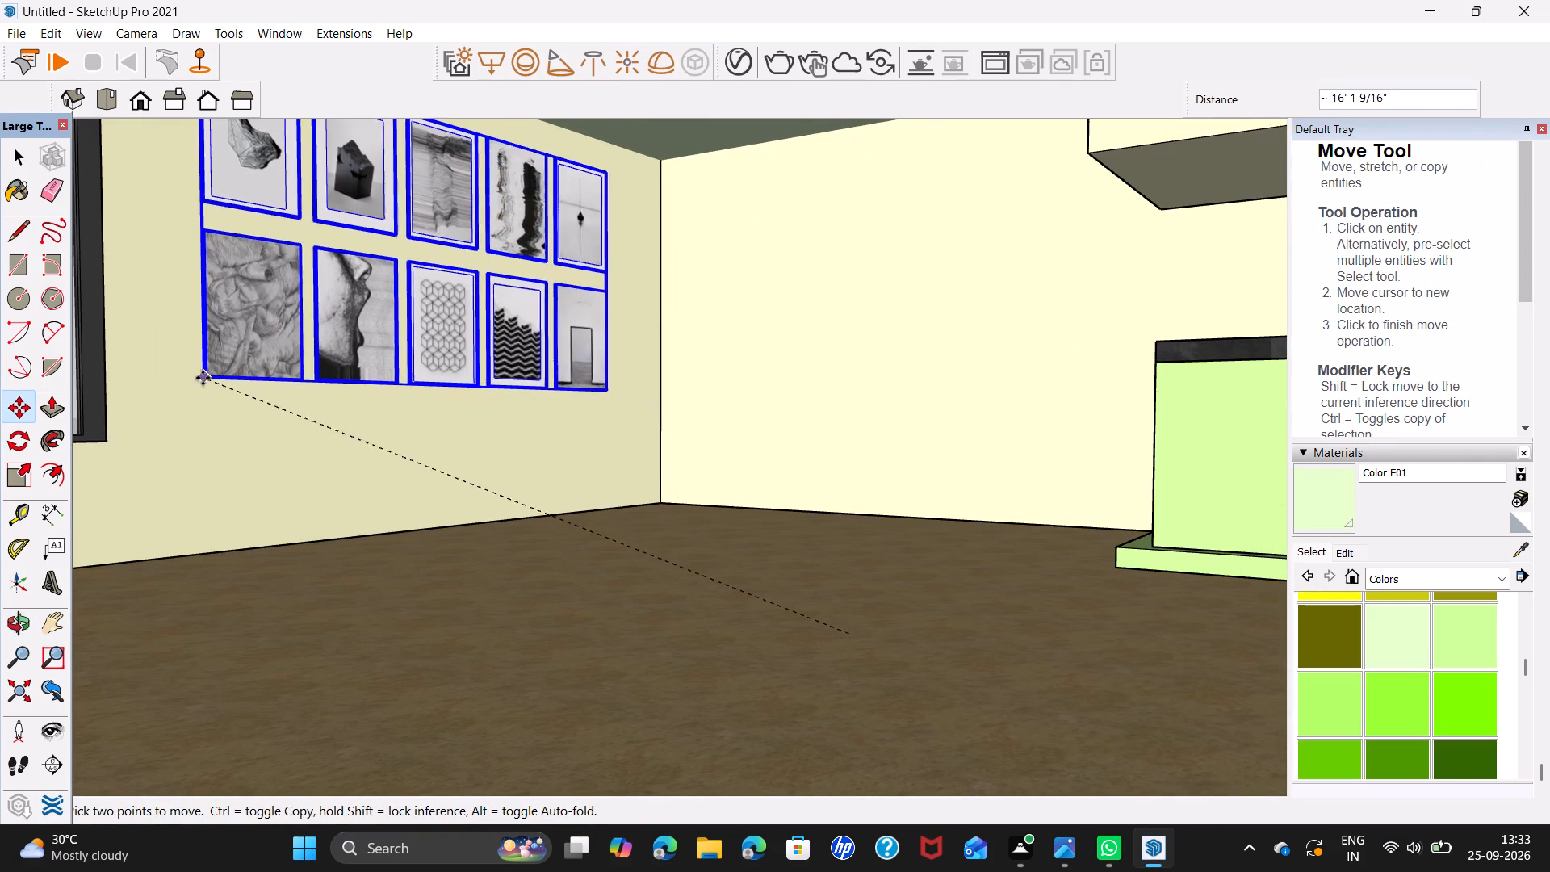
click(172, 387)
scroll(409, 379, down, 3)
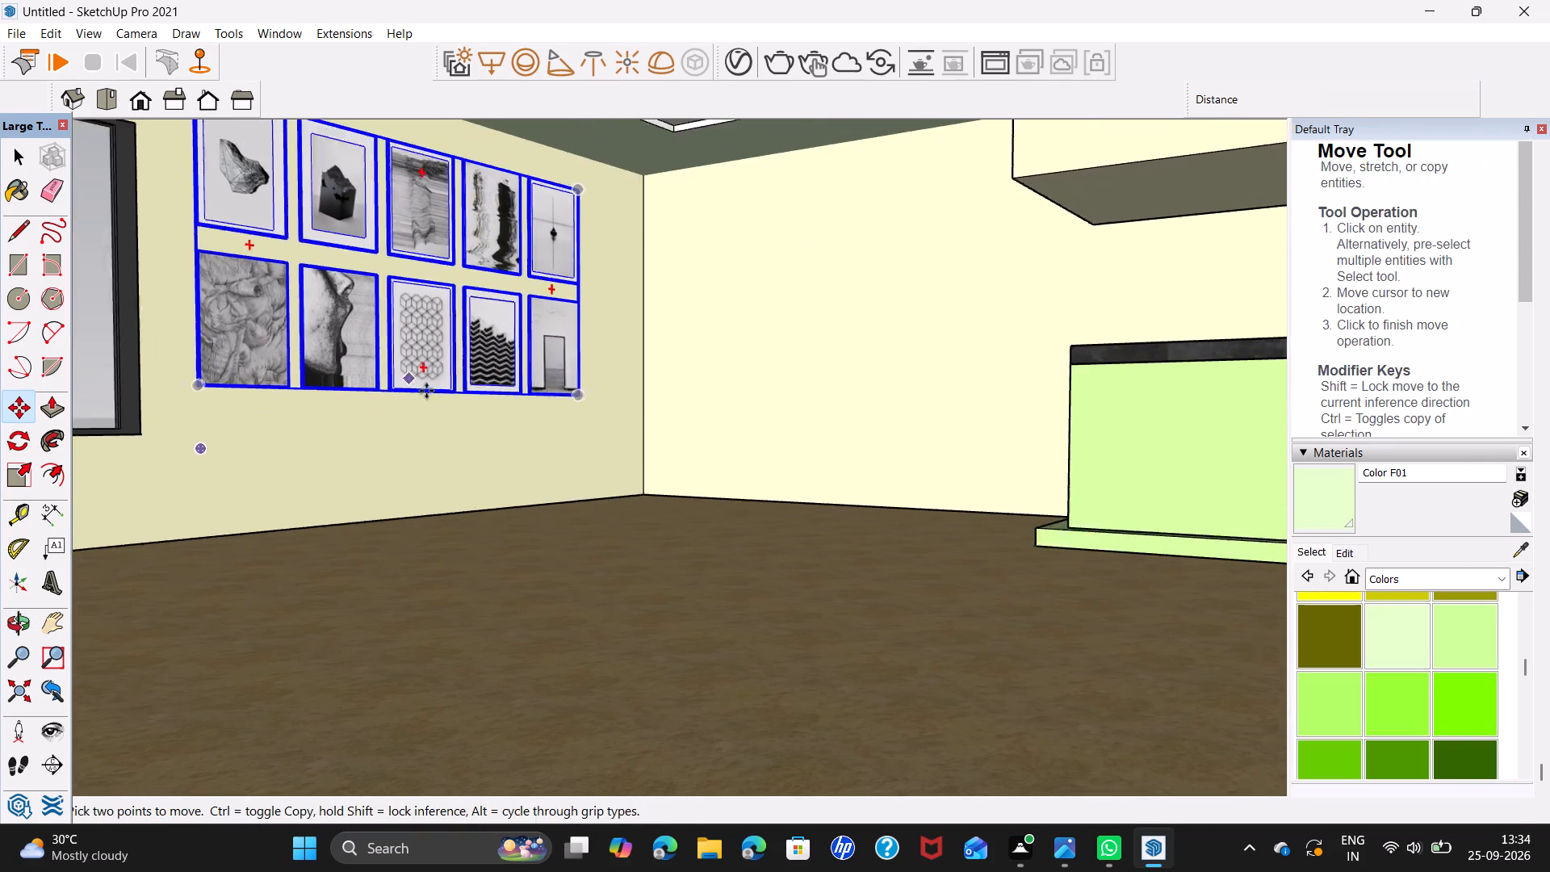
scroll(426, 391, down, 3)
click(38, 670)
click(17, 684)
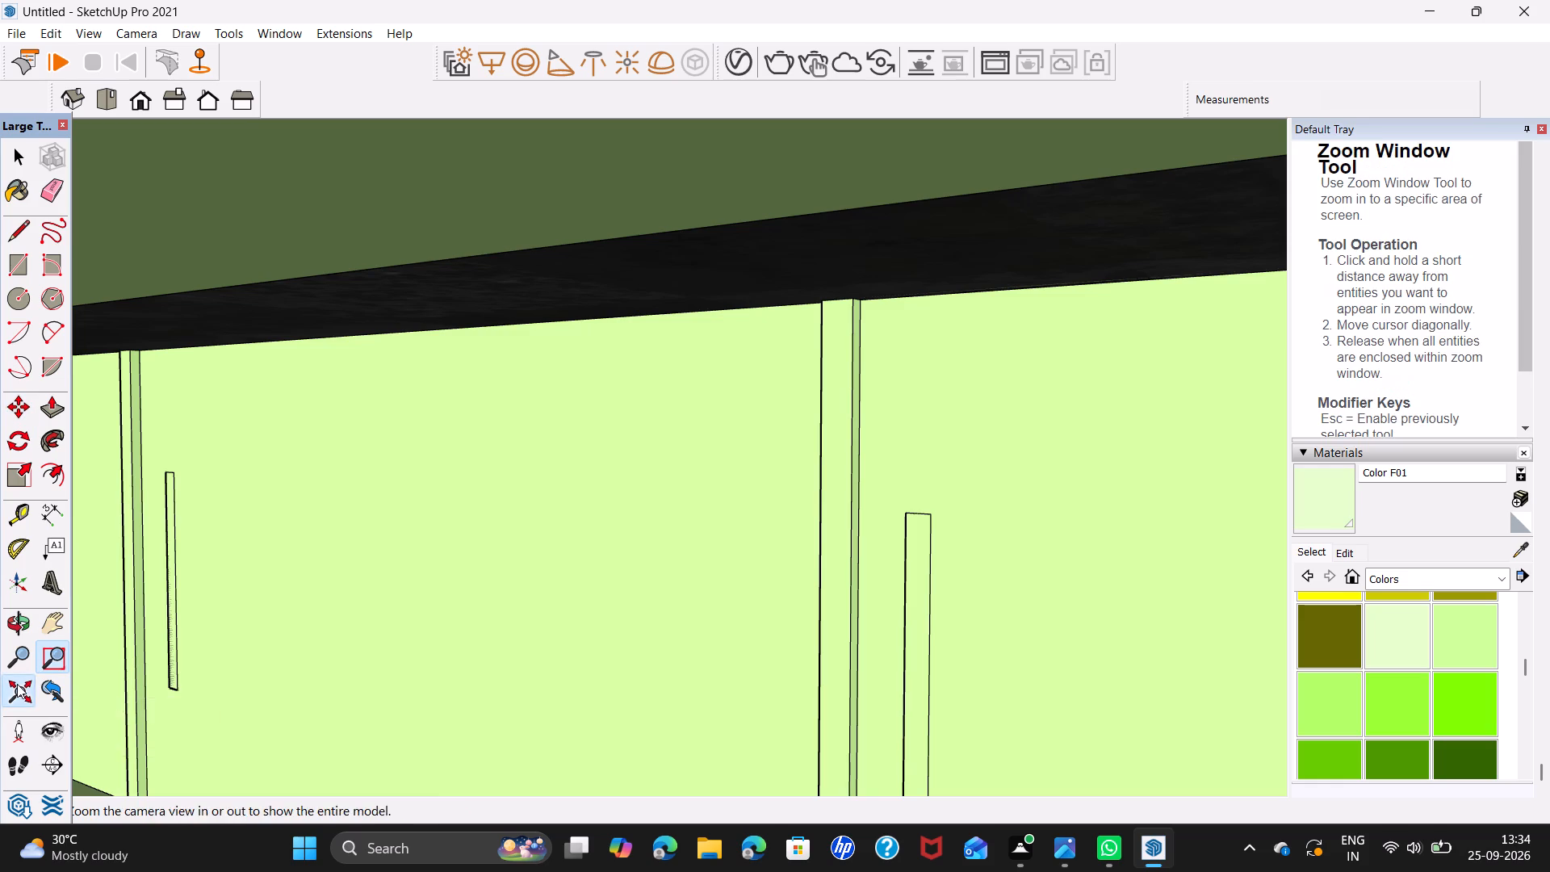
middle_drag(1049, 438, 629, 399)
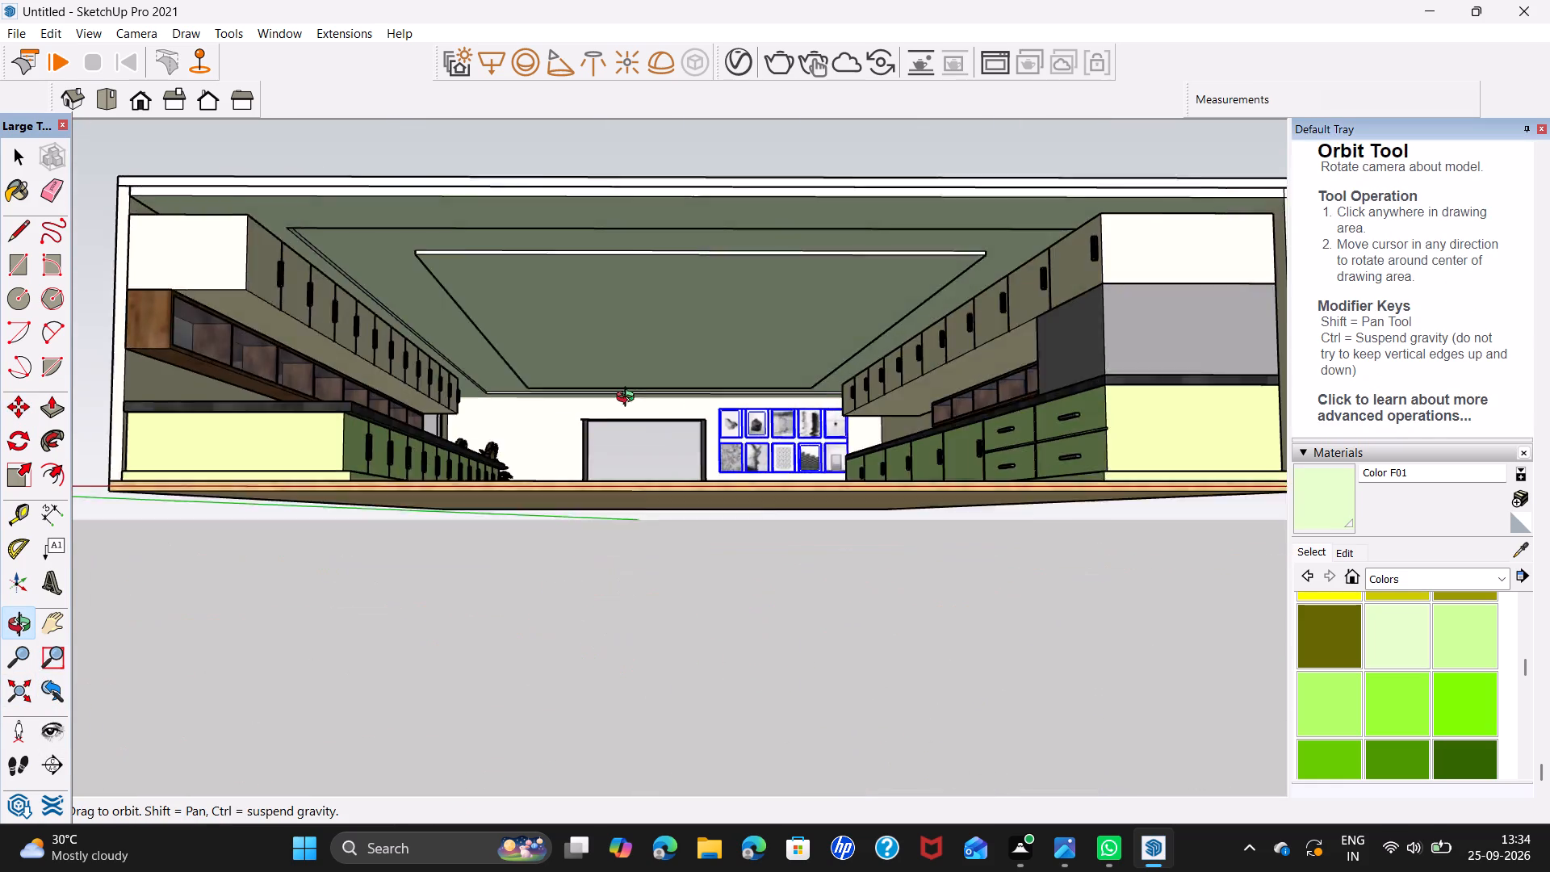
middle_drag(629, 399, 626, 435)
scroll(776, 409, up, 12)
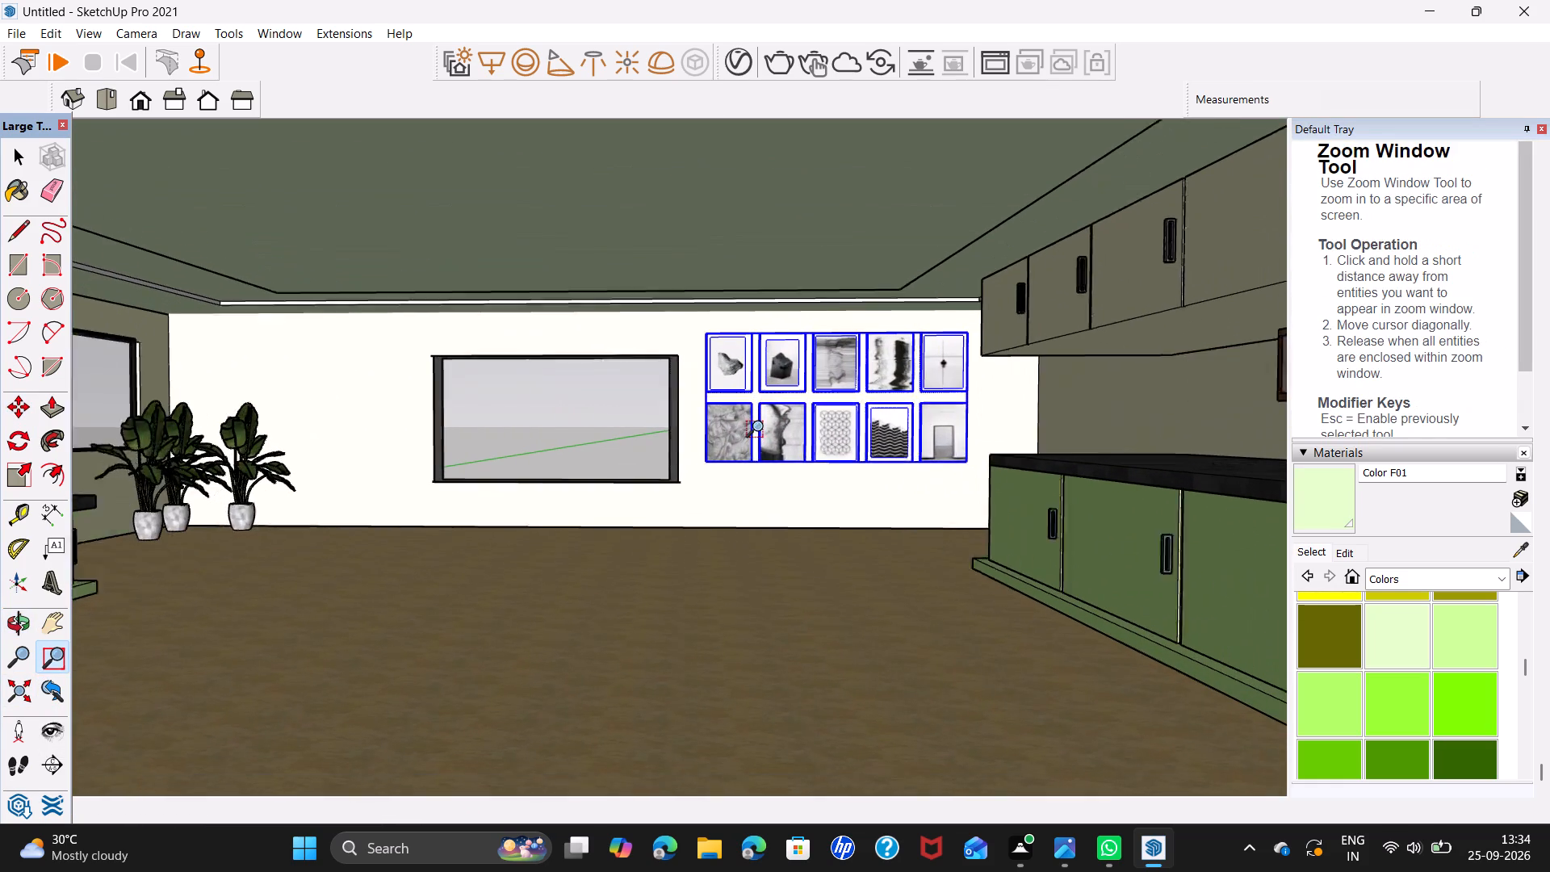
key(space)
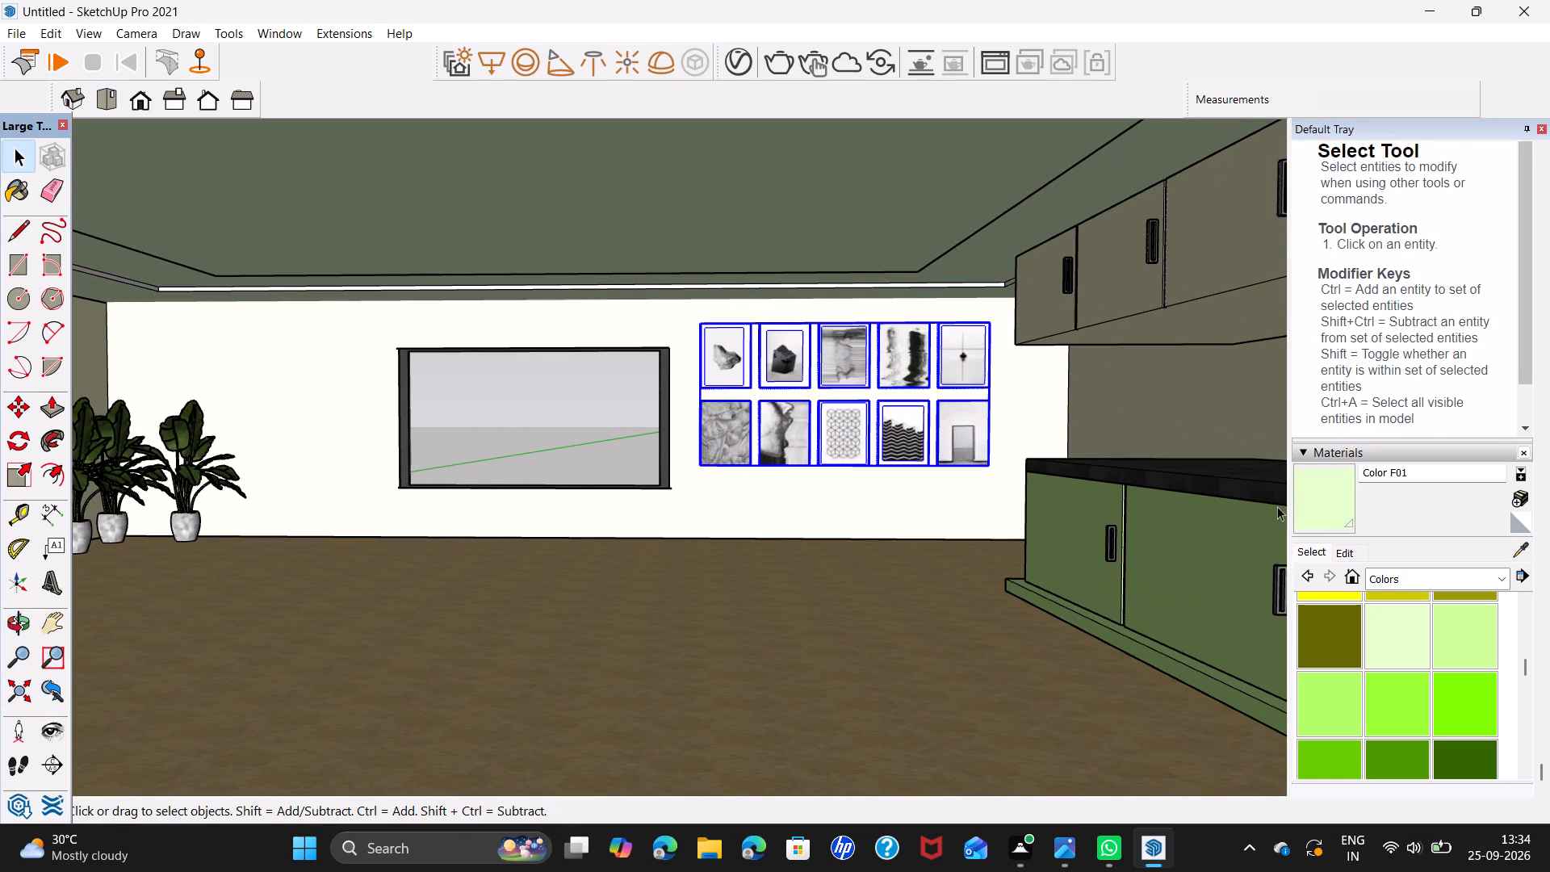
Import the Composicao+7+-+A1+A2+62 component and place the seven-frame picture set in the room.
click(3, 44)
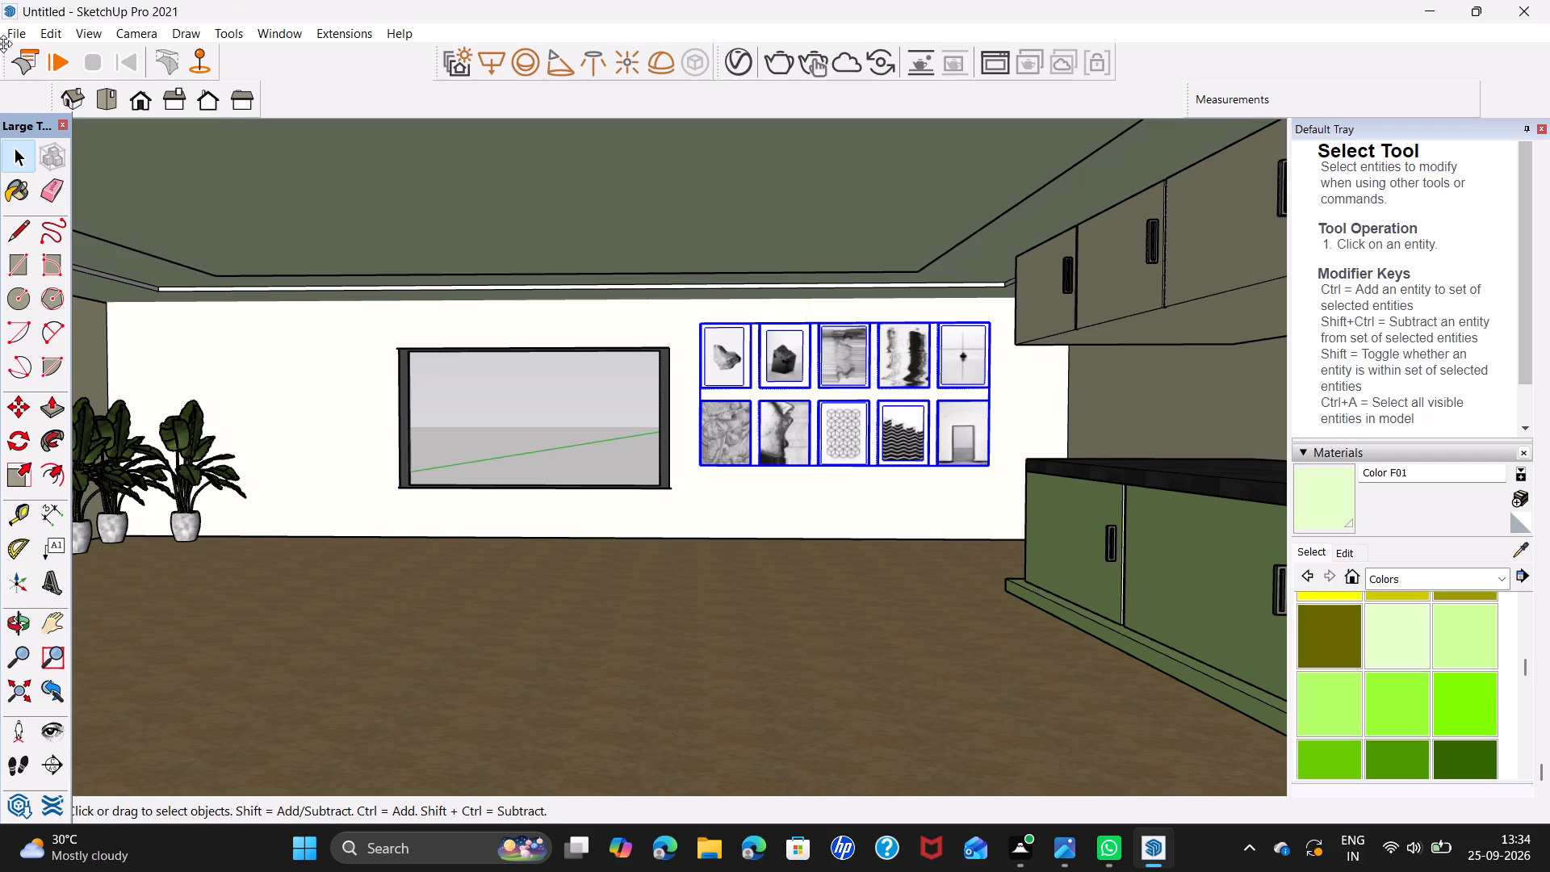
click(20, 37)
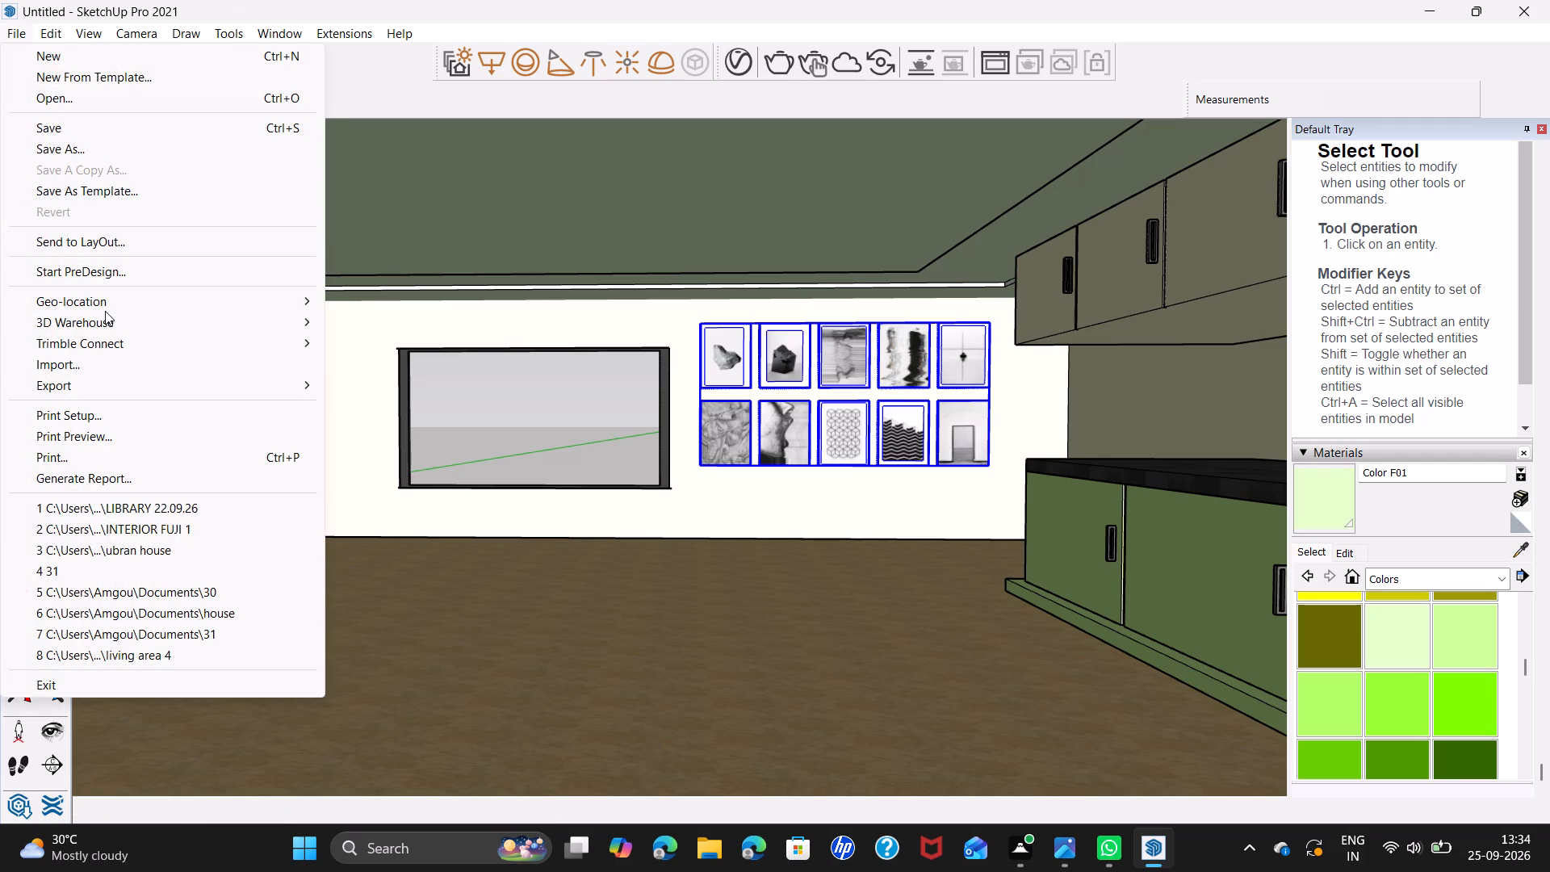
click(119, 365)
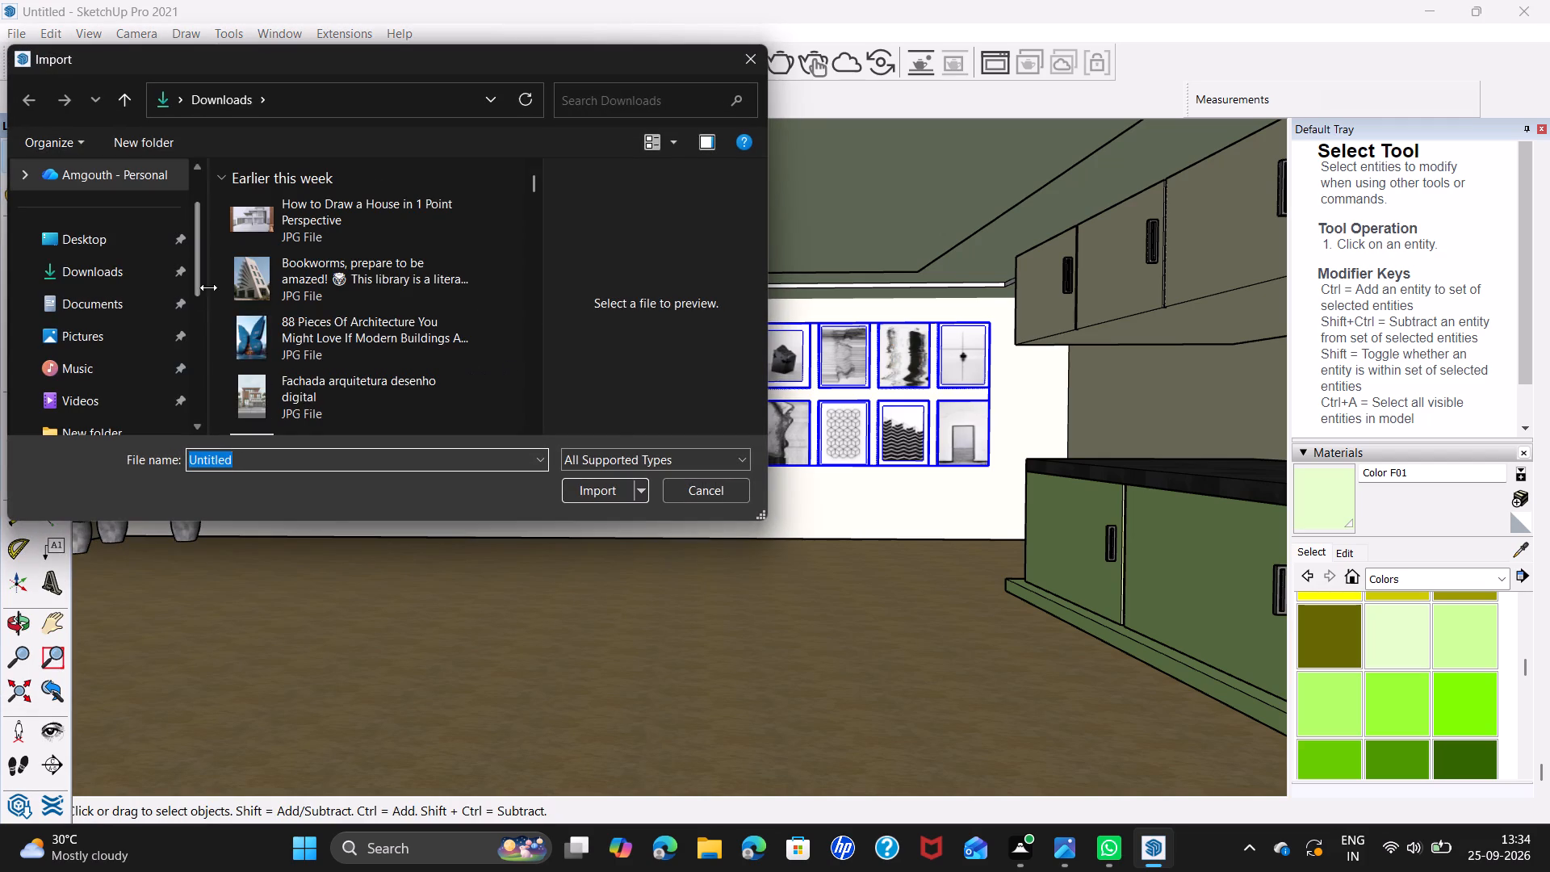
scroll(266, 282, down, 5)
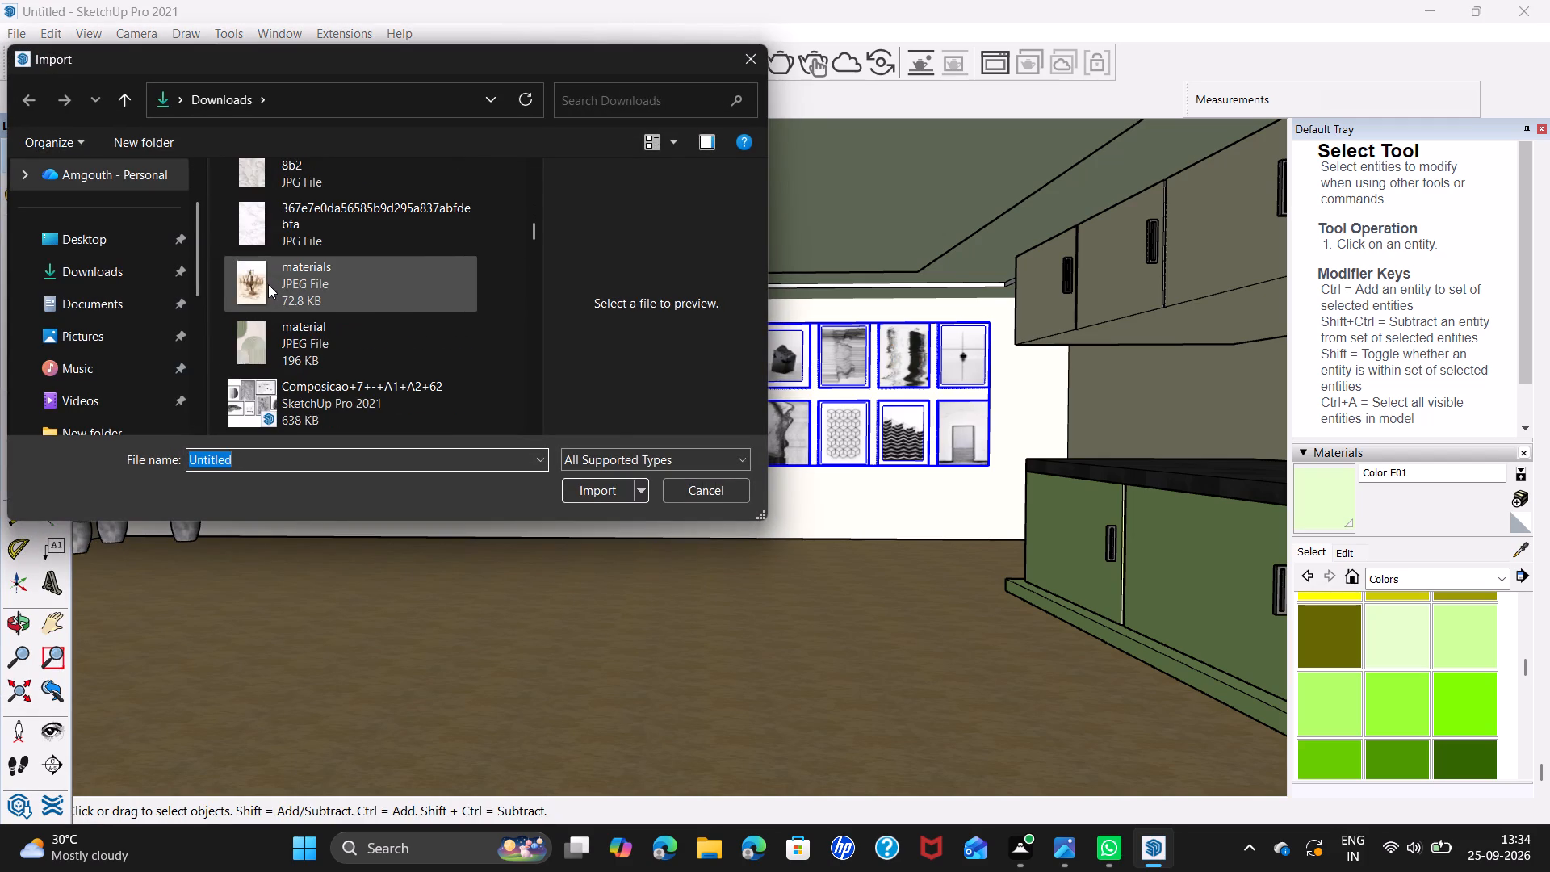
scroll(270, 286, down, 1)
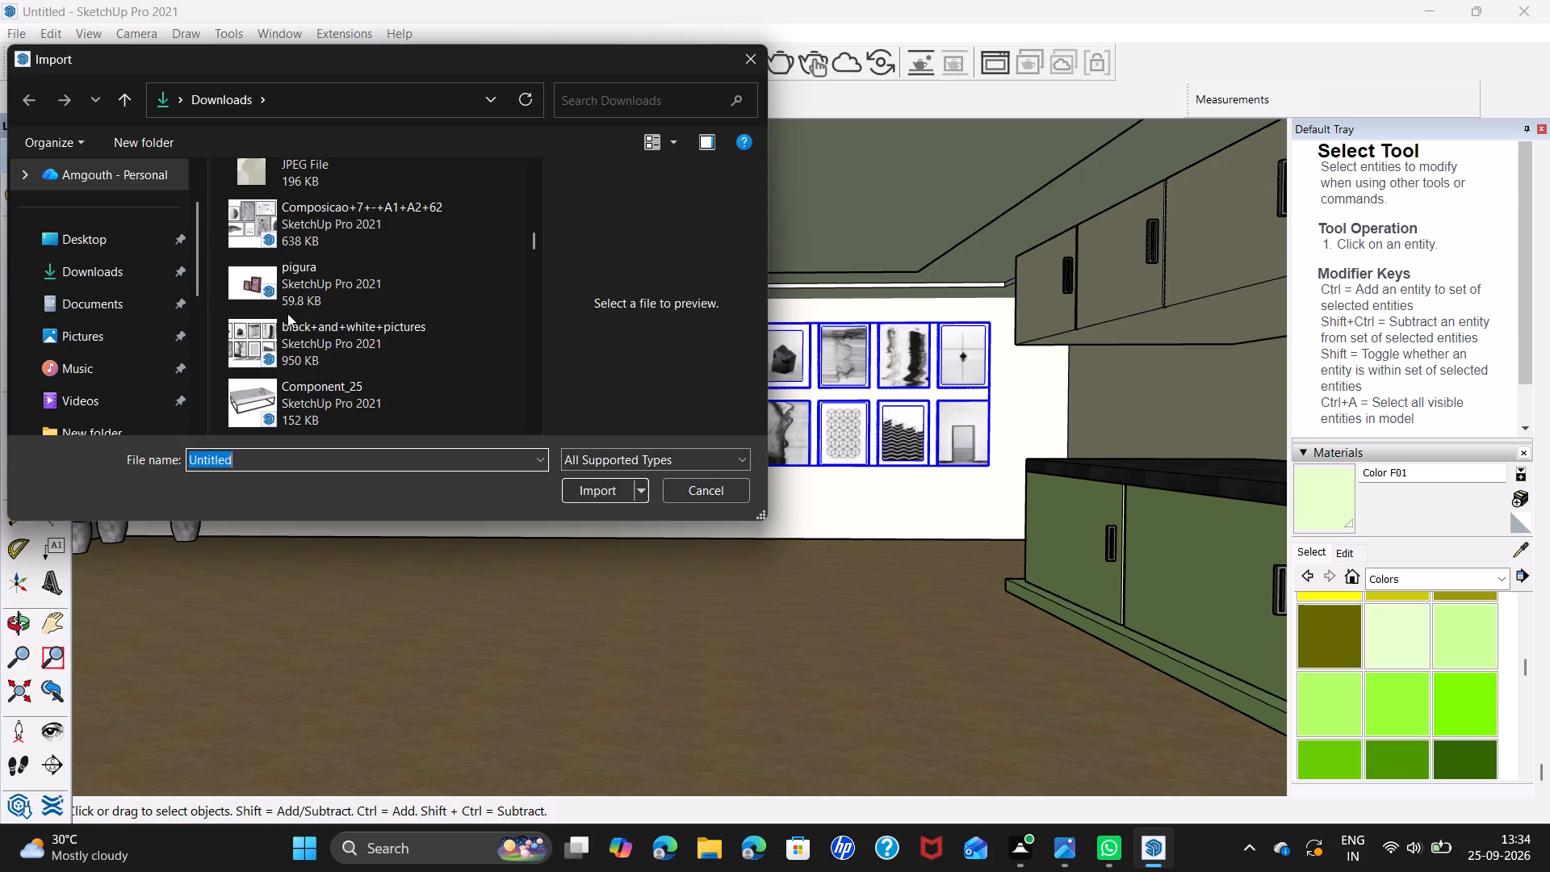
click(243, 230)
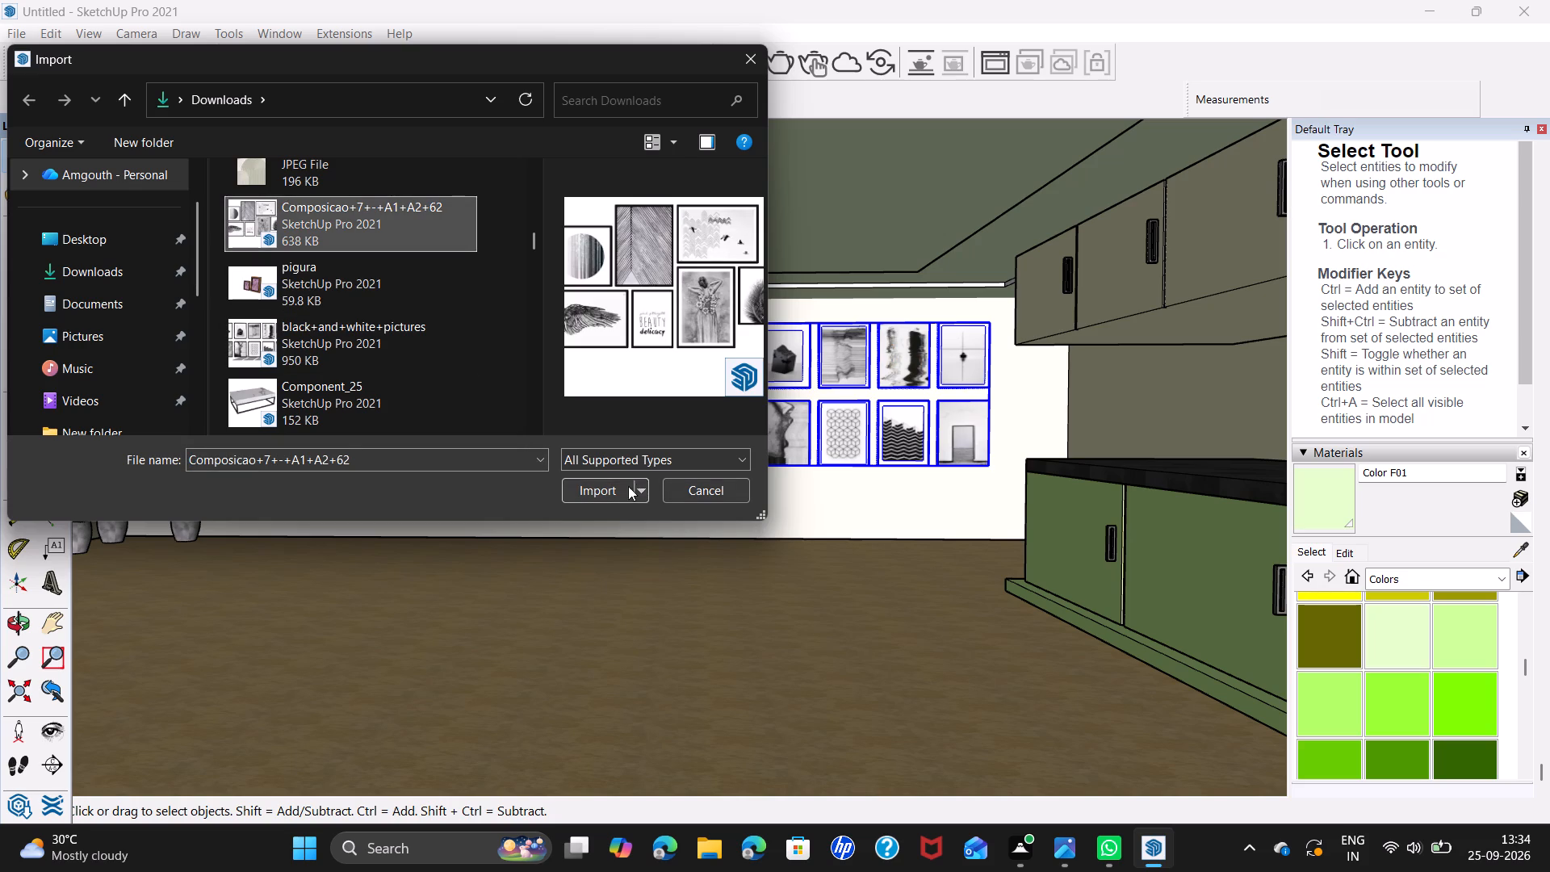
click(584, 488)
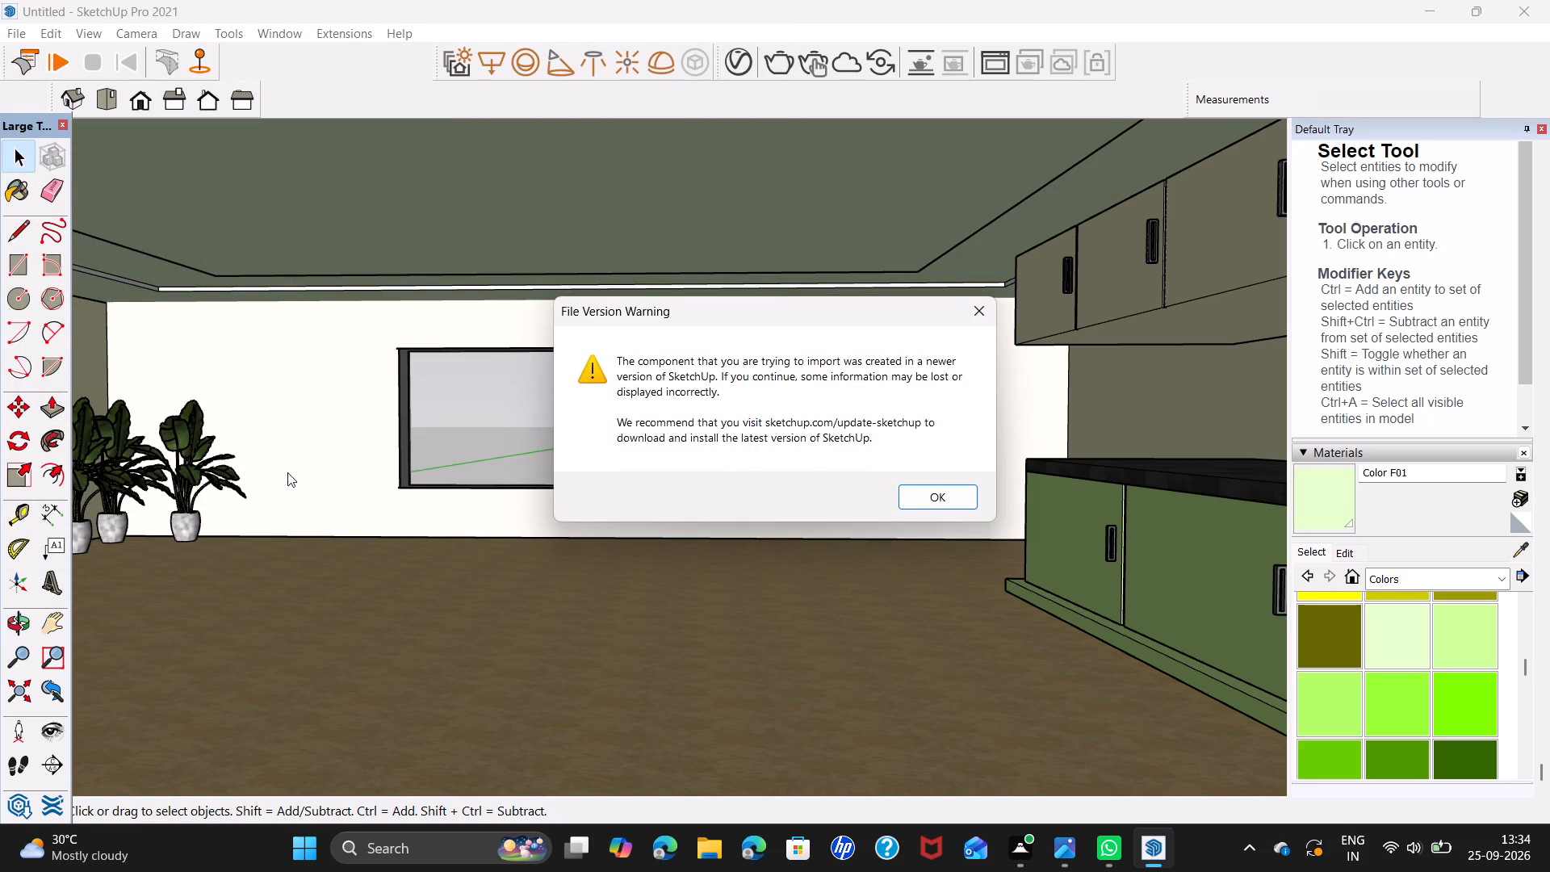
click(949, 507)
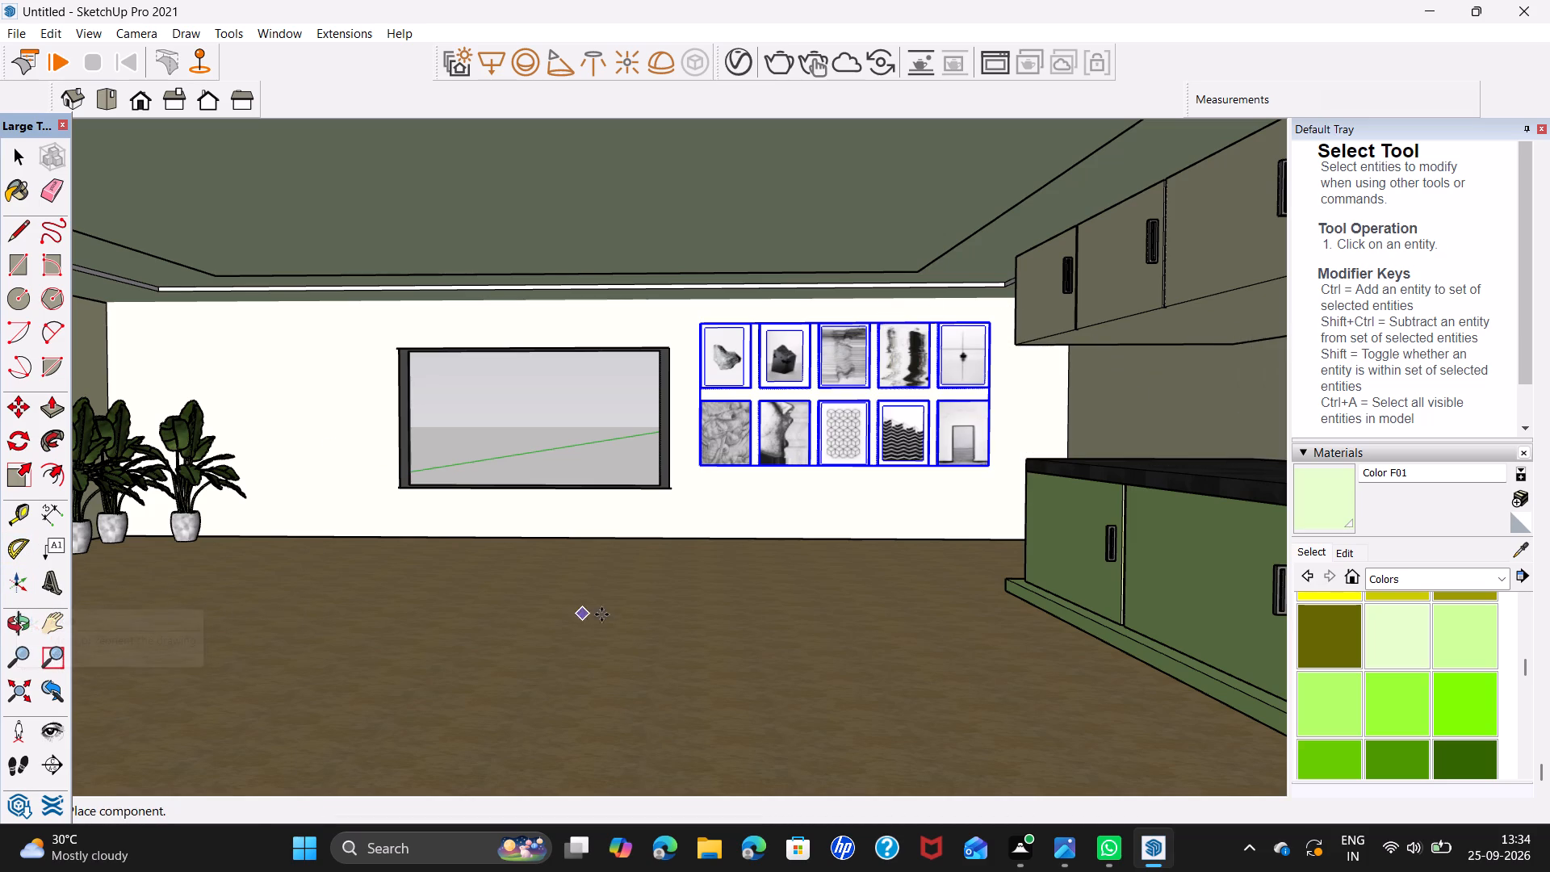
scroll(611, 624, down, 7)
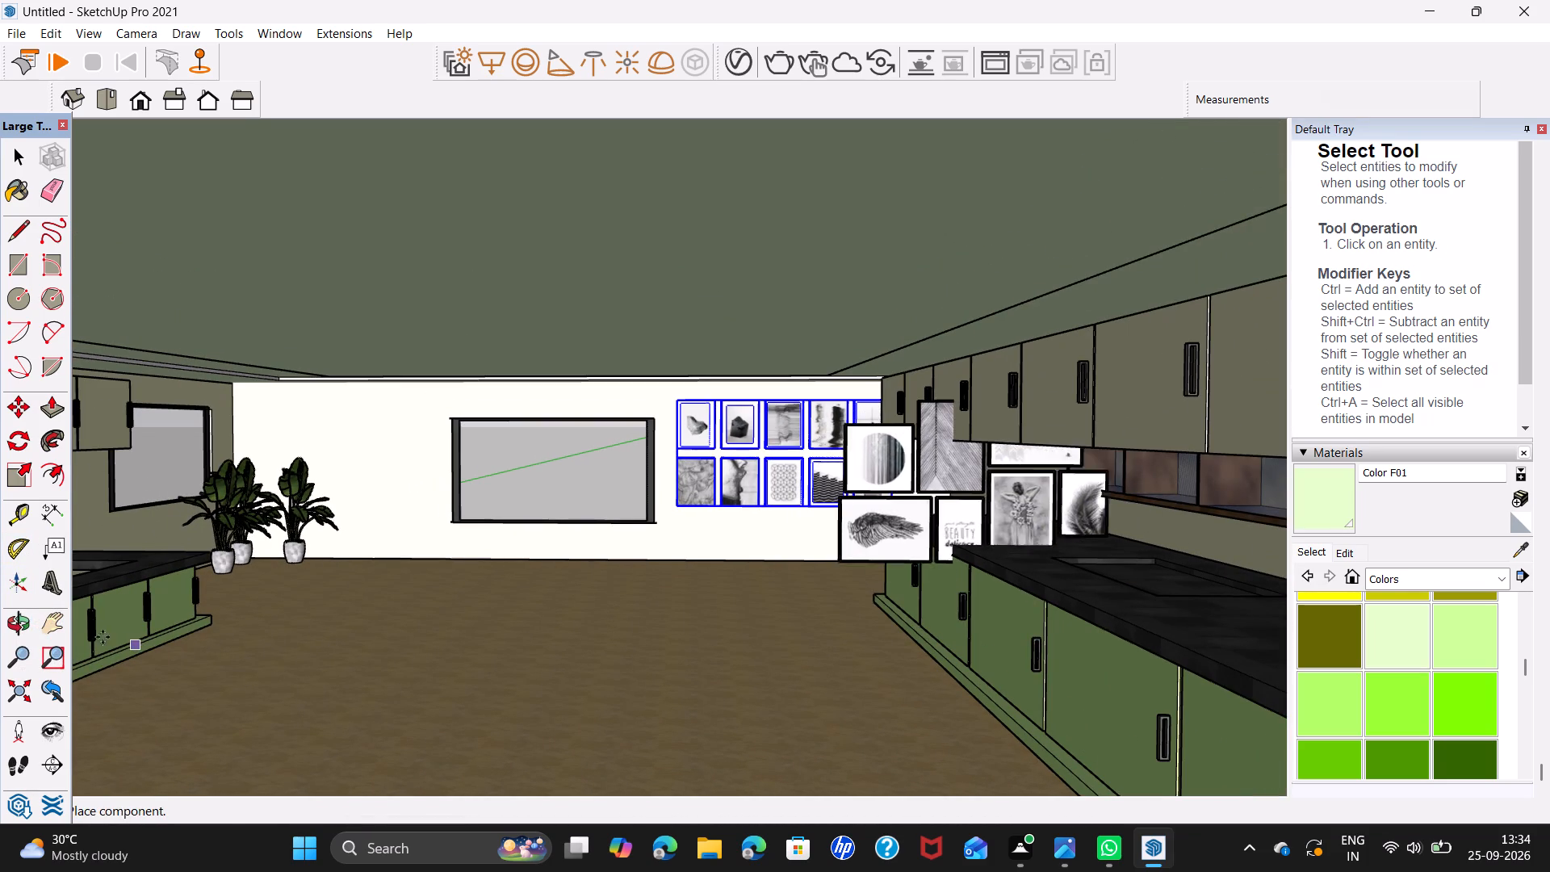
click(165, 626)
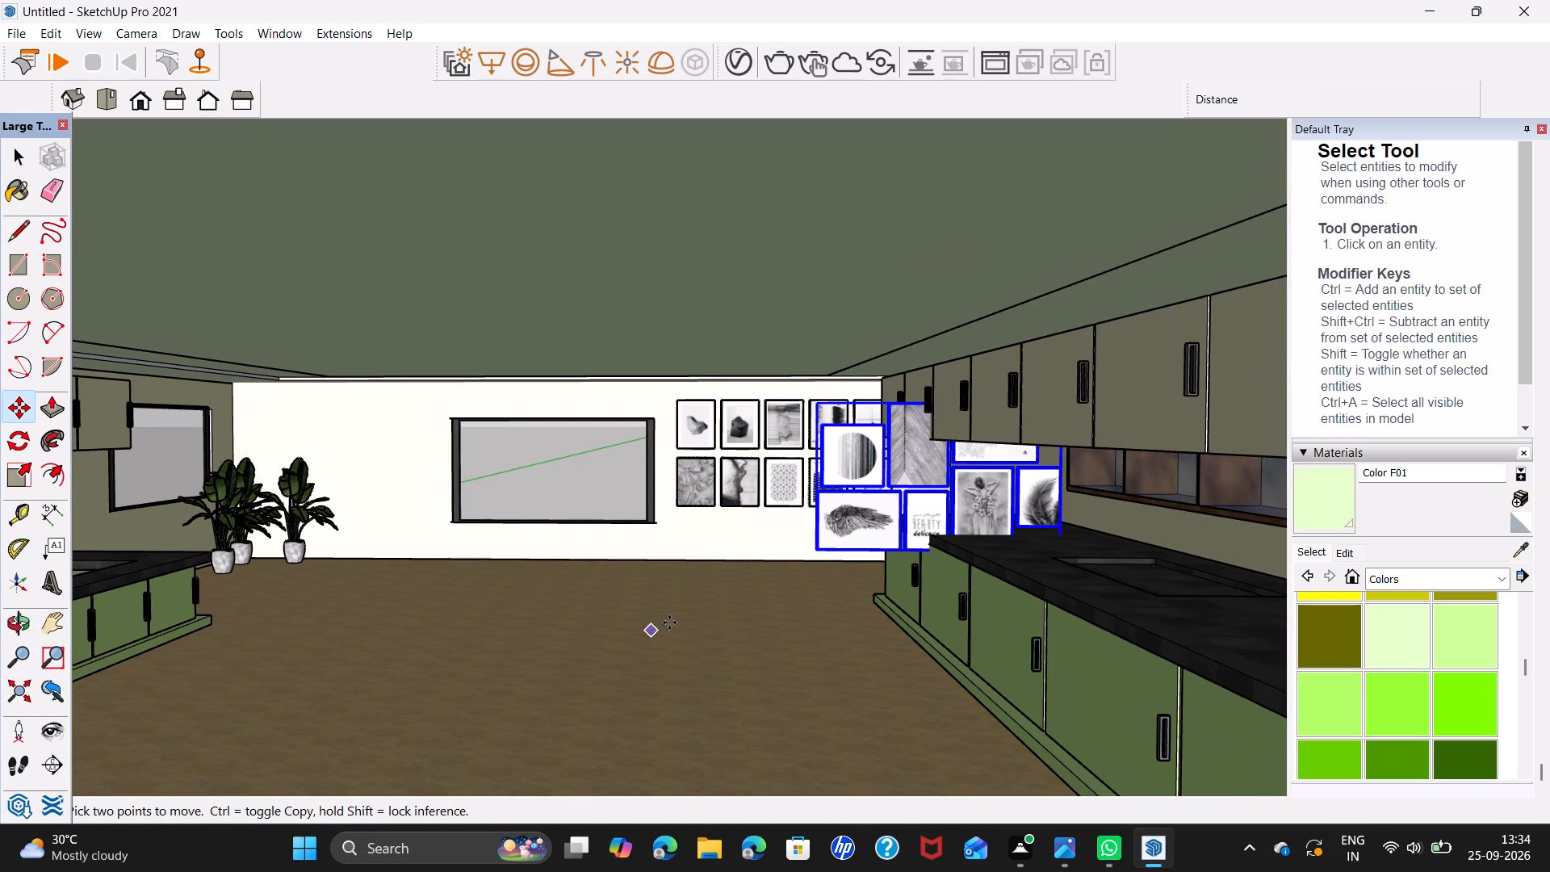
Move the seven-frame picture set by its lower corner onto the end wall, between the window and the corner with the potted plants.
scroll(870, 522, up, 7)
middle_drag(827, 567, 1110, 559)
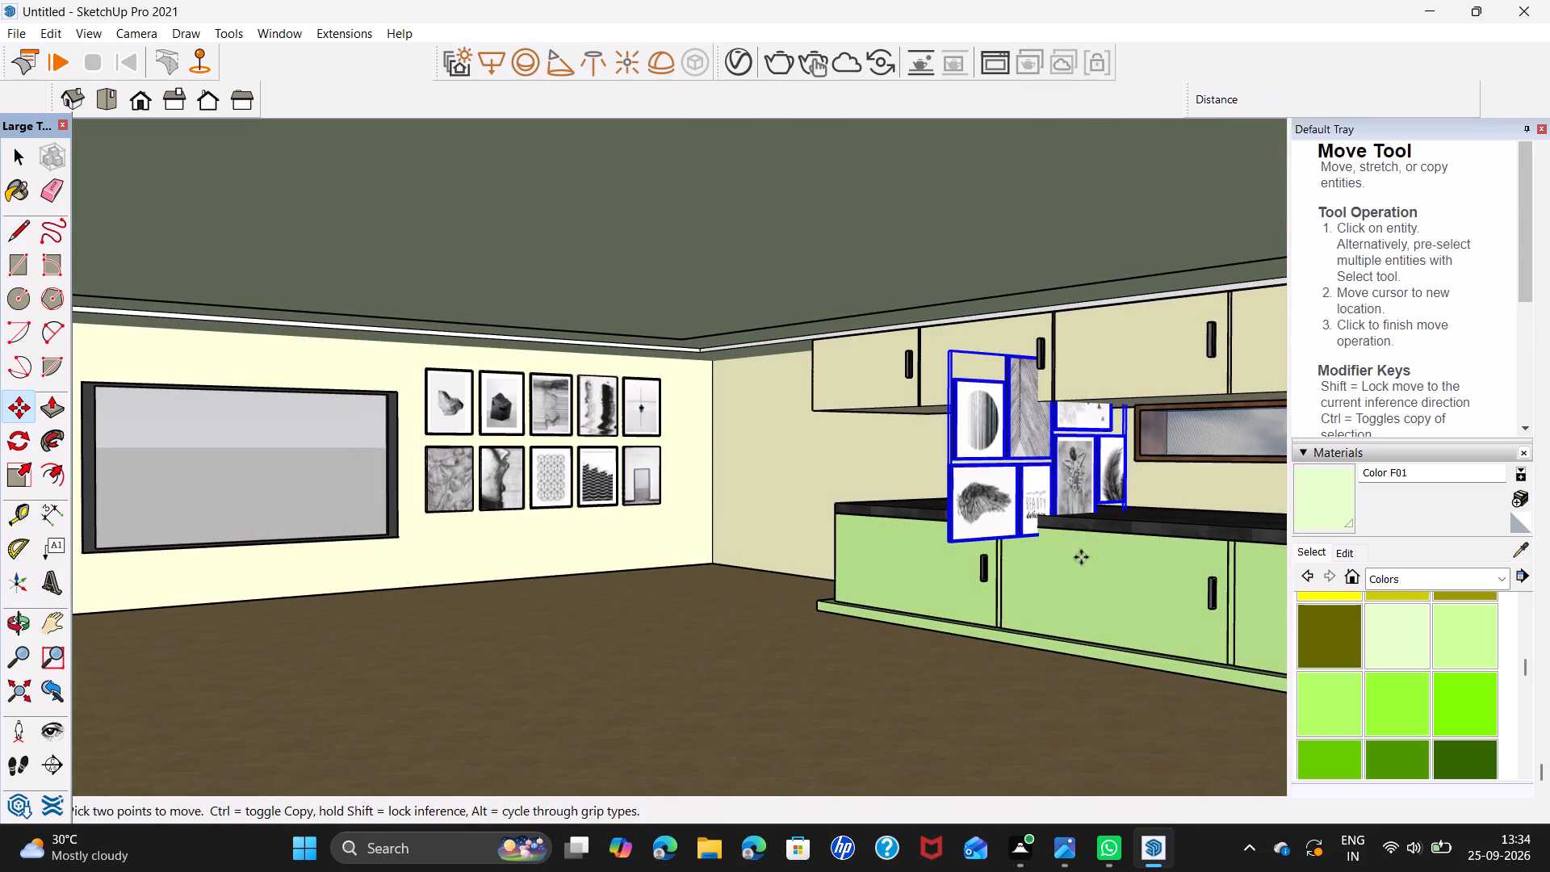
scroll(951, 534, up, 8)
click(932, 547)
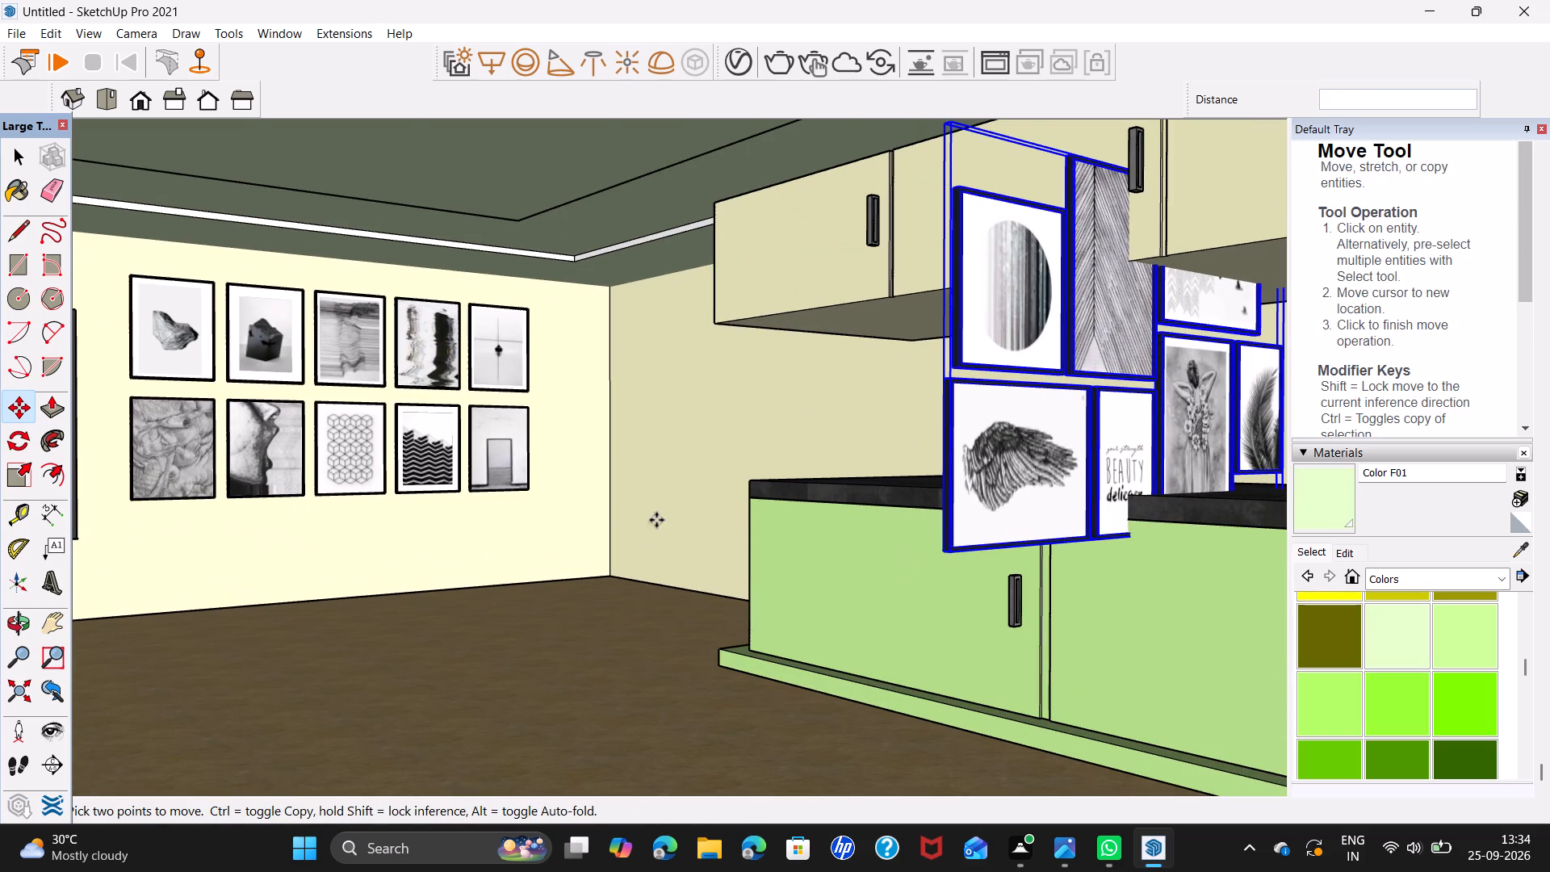
scroll(228, 540, down, 6)
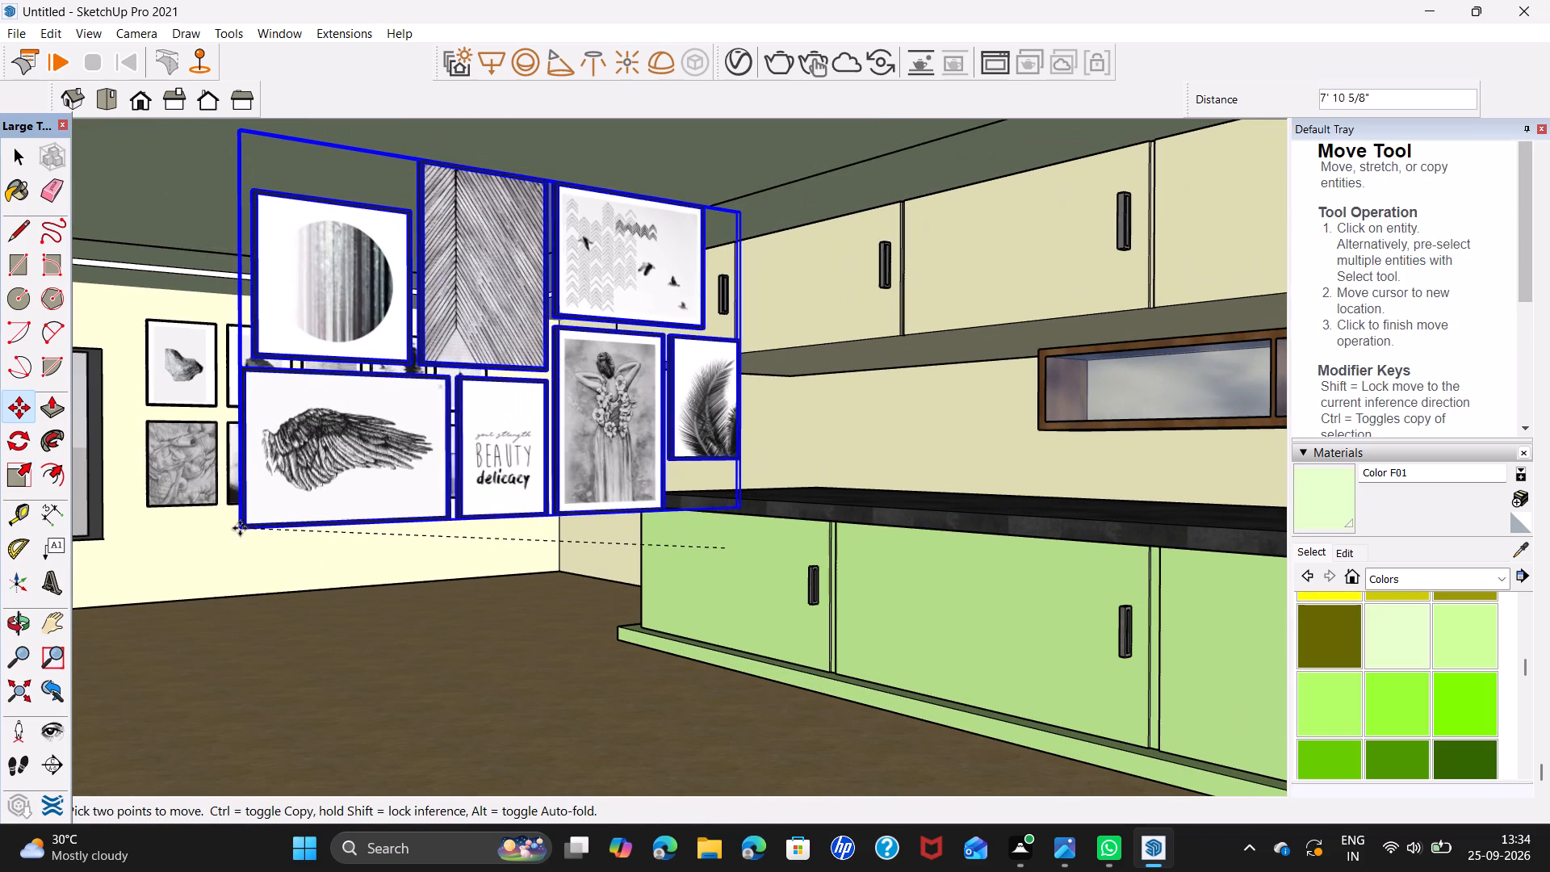
shift+middle_drag(236, 526, 1080, 551)
scroll(66, 516, down, 10)
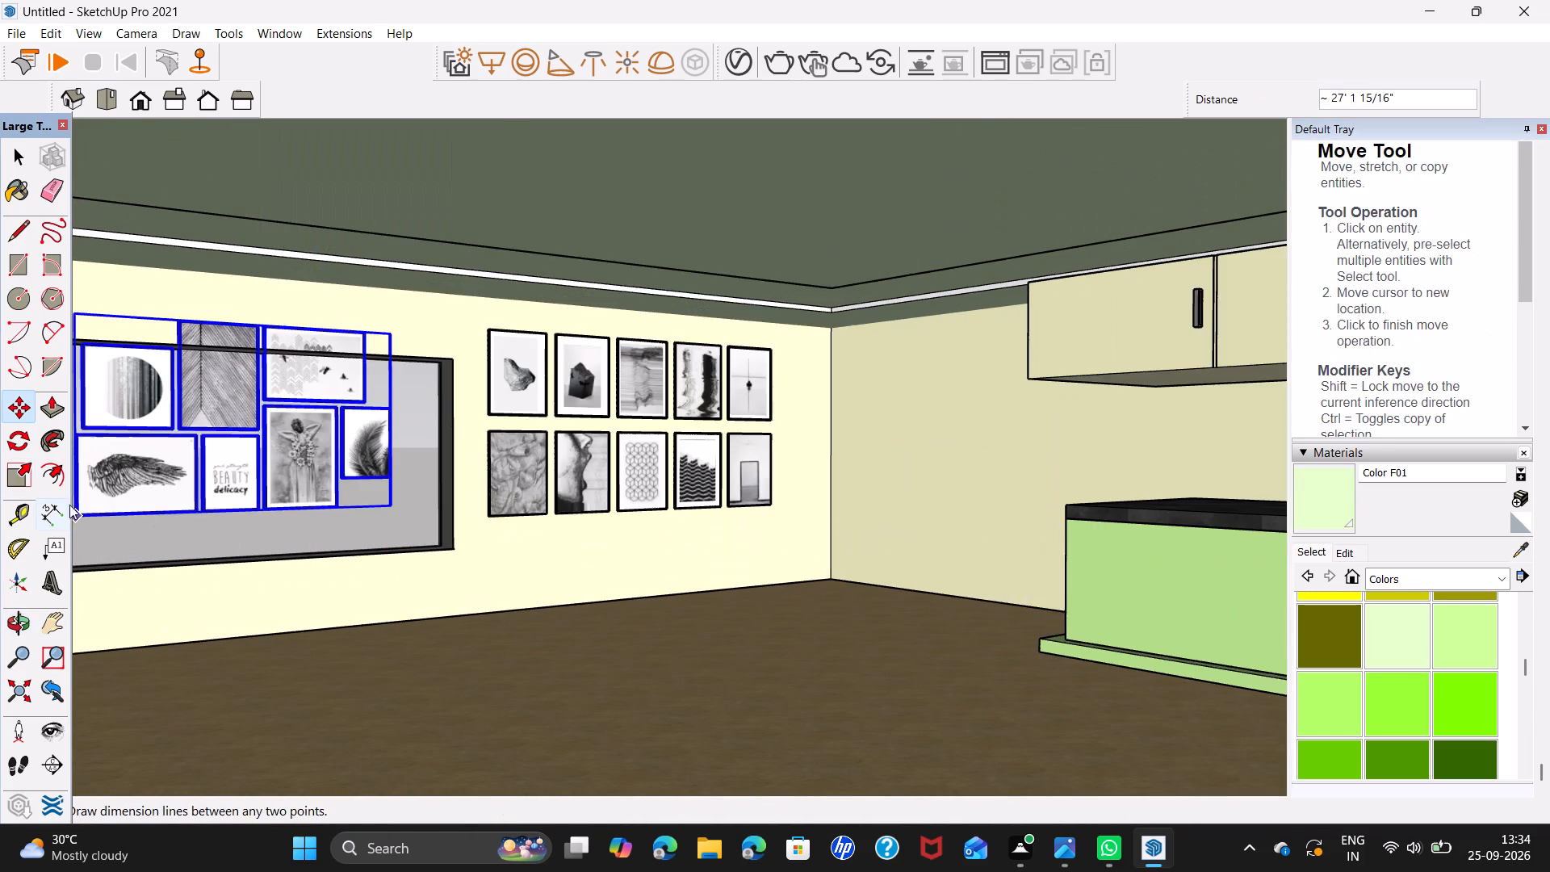
scroll(69, 505, down, 5)
scroll(178, 476, down, 6)
middle_drag(178, 479, 355, 456)
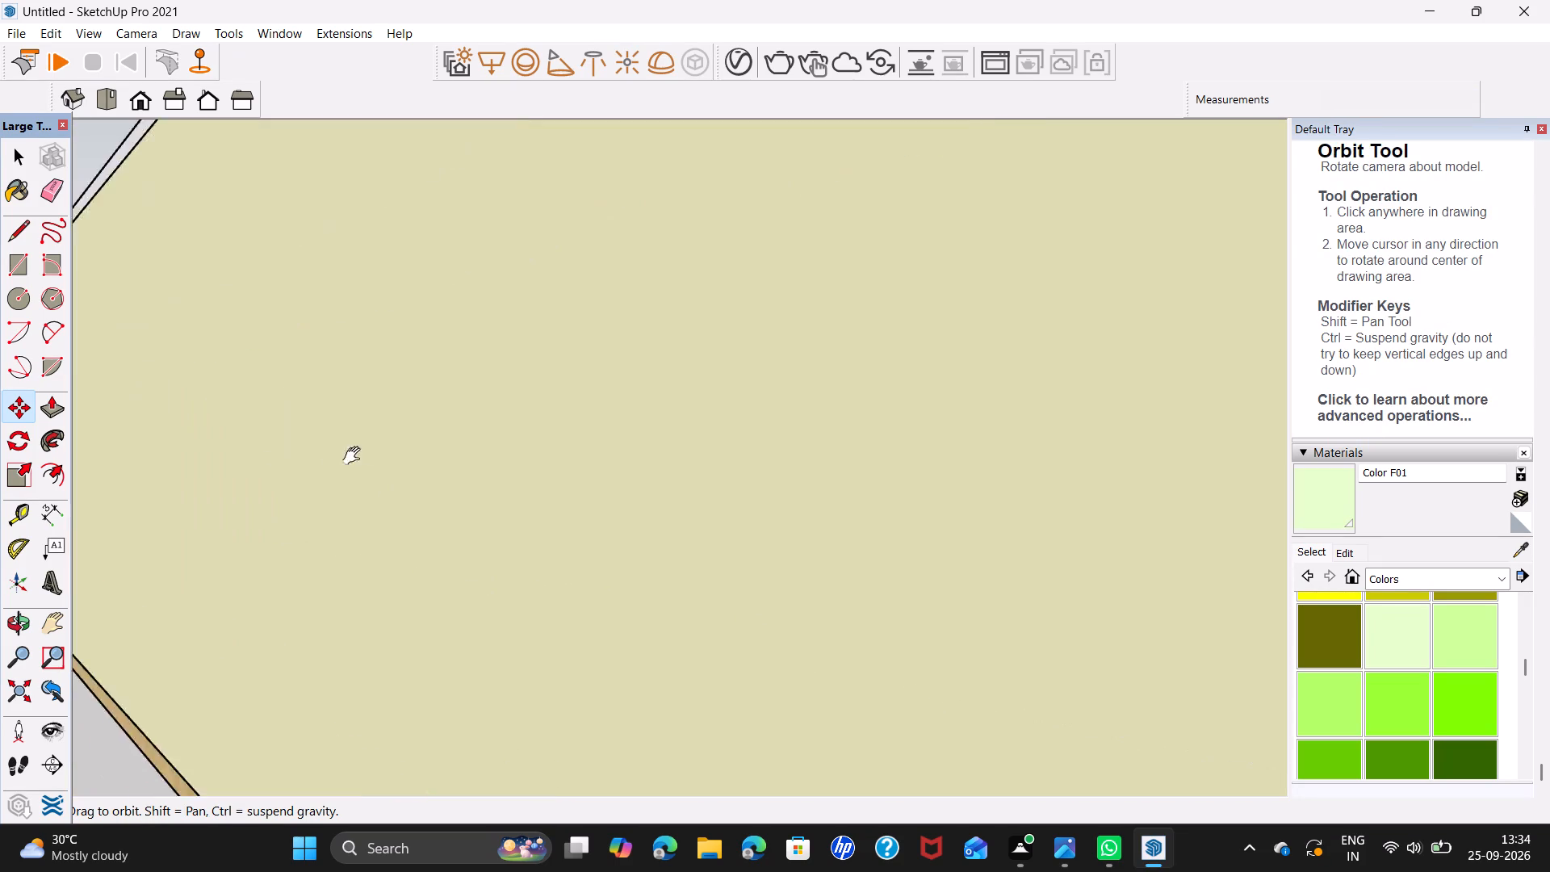
middle_drag(355, 456, 90, 455)
middle_drag(115, 438, 489, 413)
middle_drag(527, 434, 102, 423)
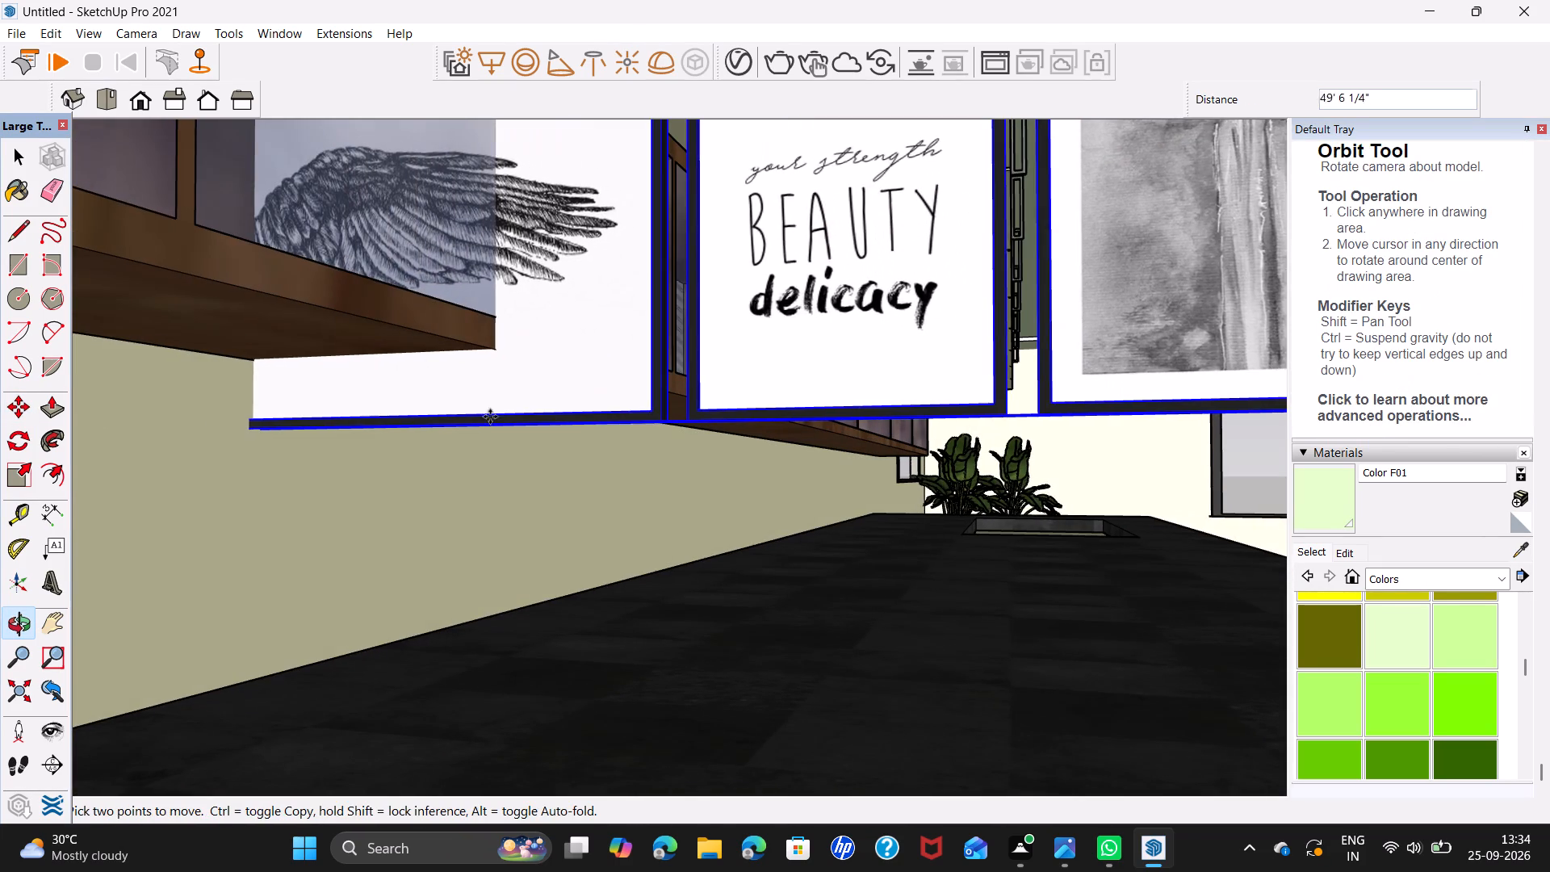
scroll(1037, 435, up, 8)
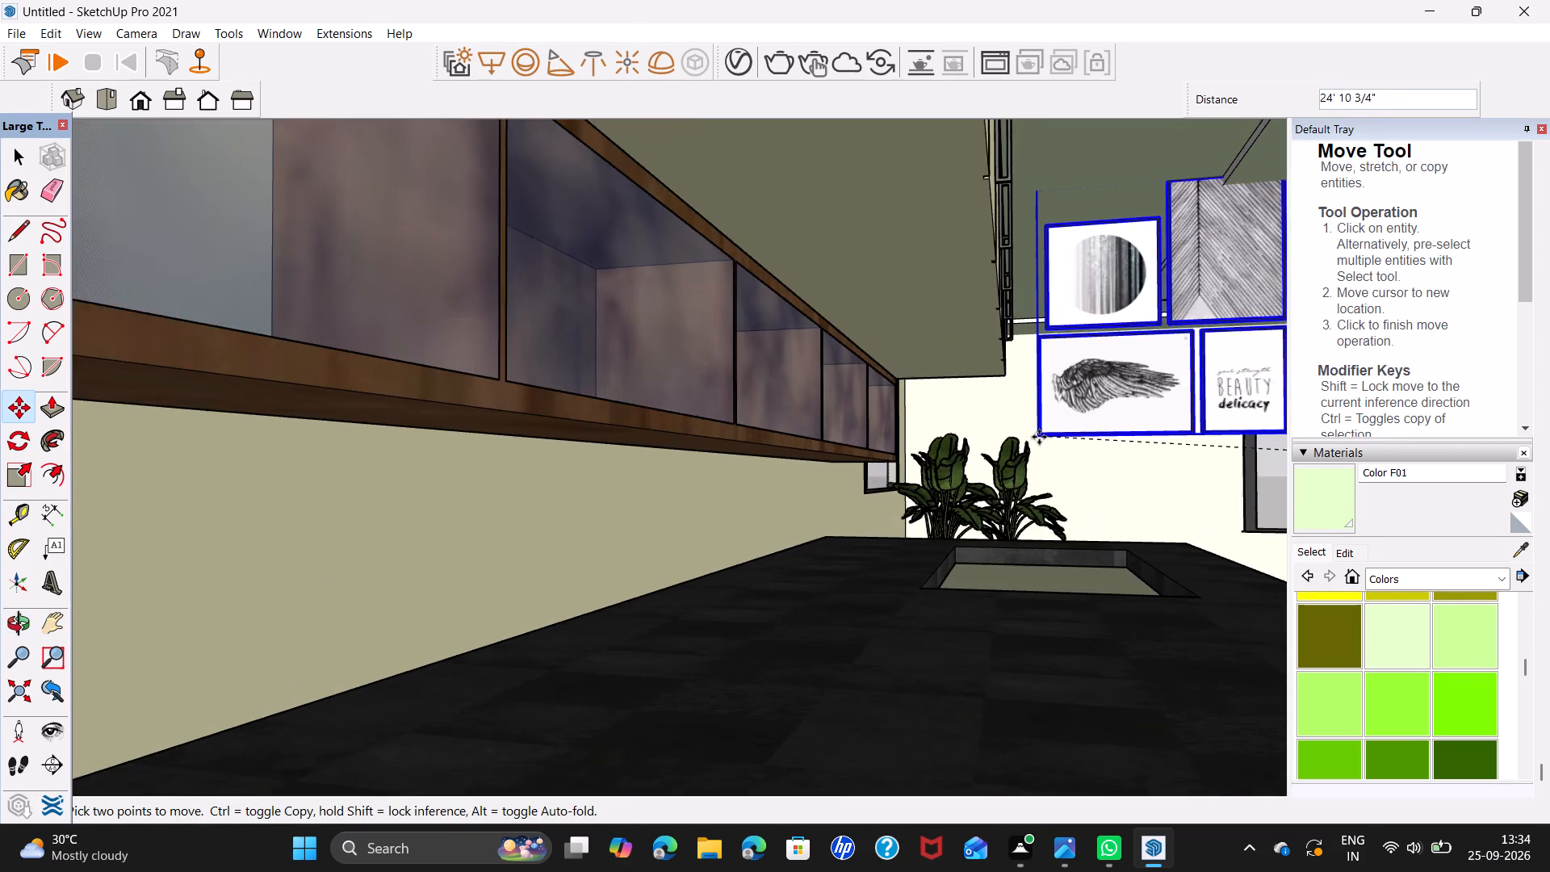
scroll(1039, 437, up, 6)
scroll(1046, 442, down, 9)
shift+middle_drag(1045, 451, 575, 664)
scroll(686, 614, up, 7)
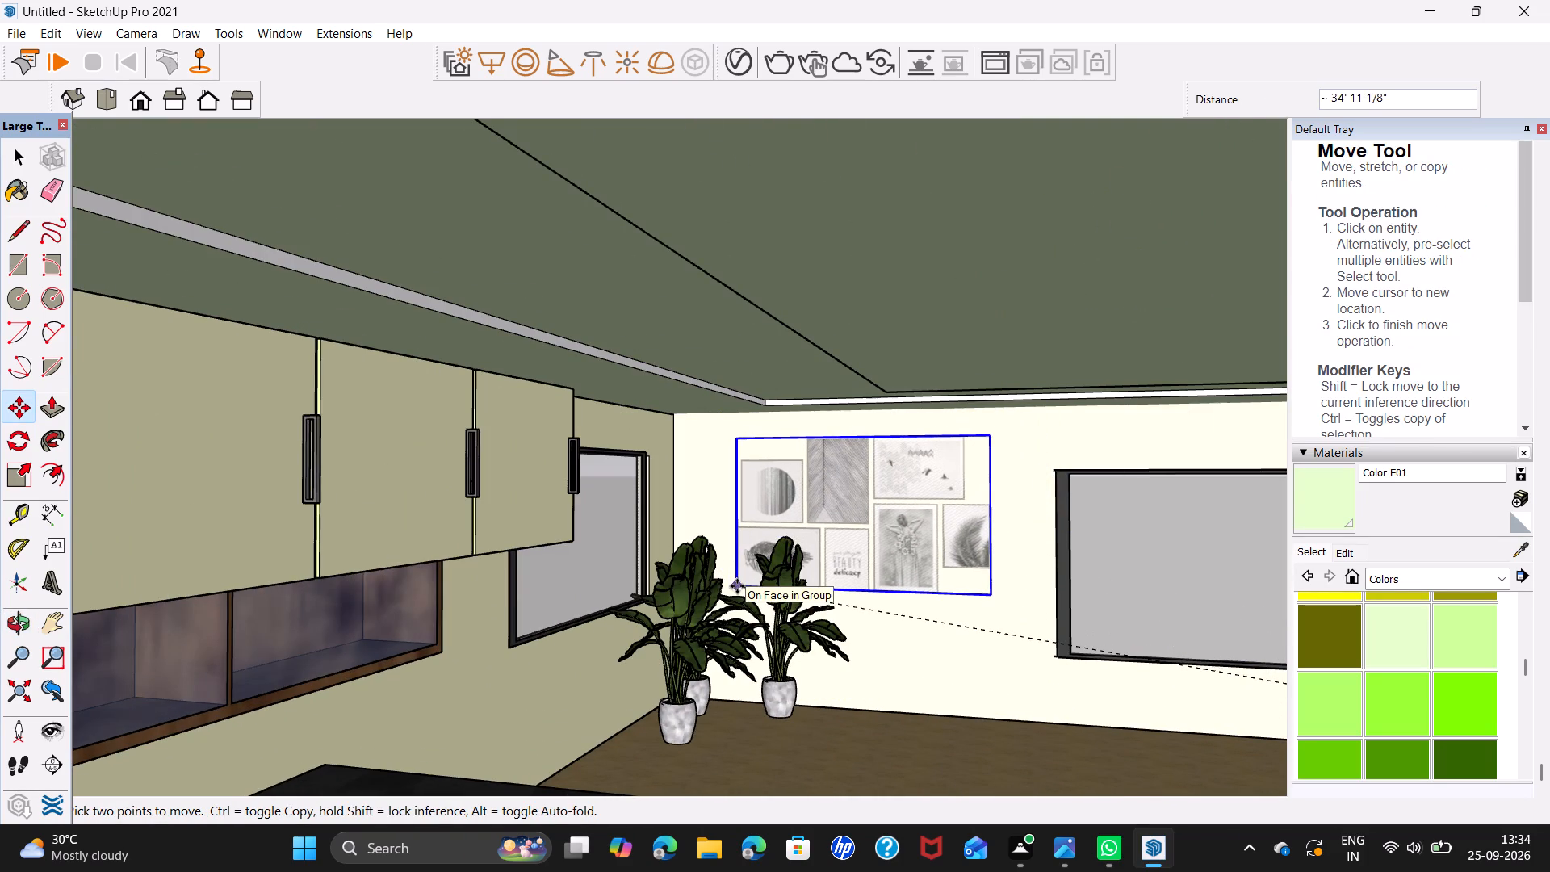
click(737, 586)
key(space)
scroll(973, 584, up, 7)
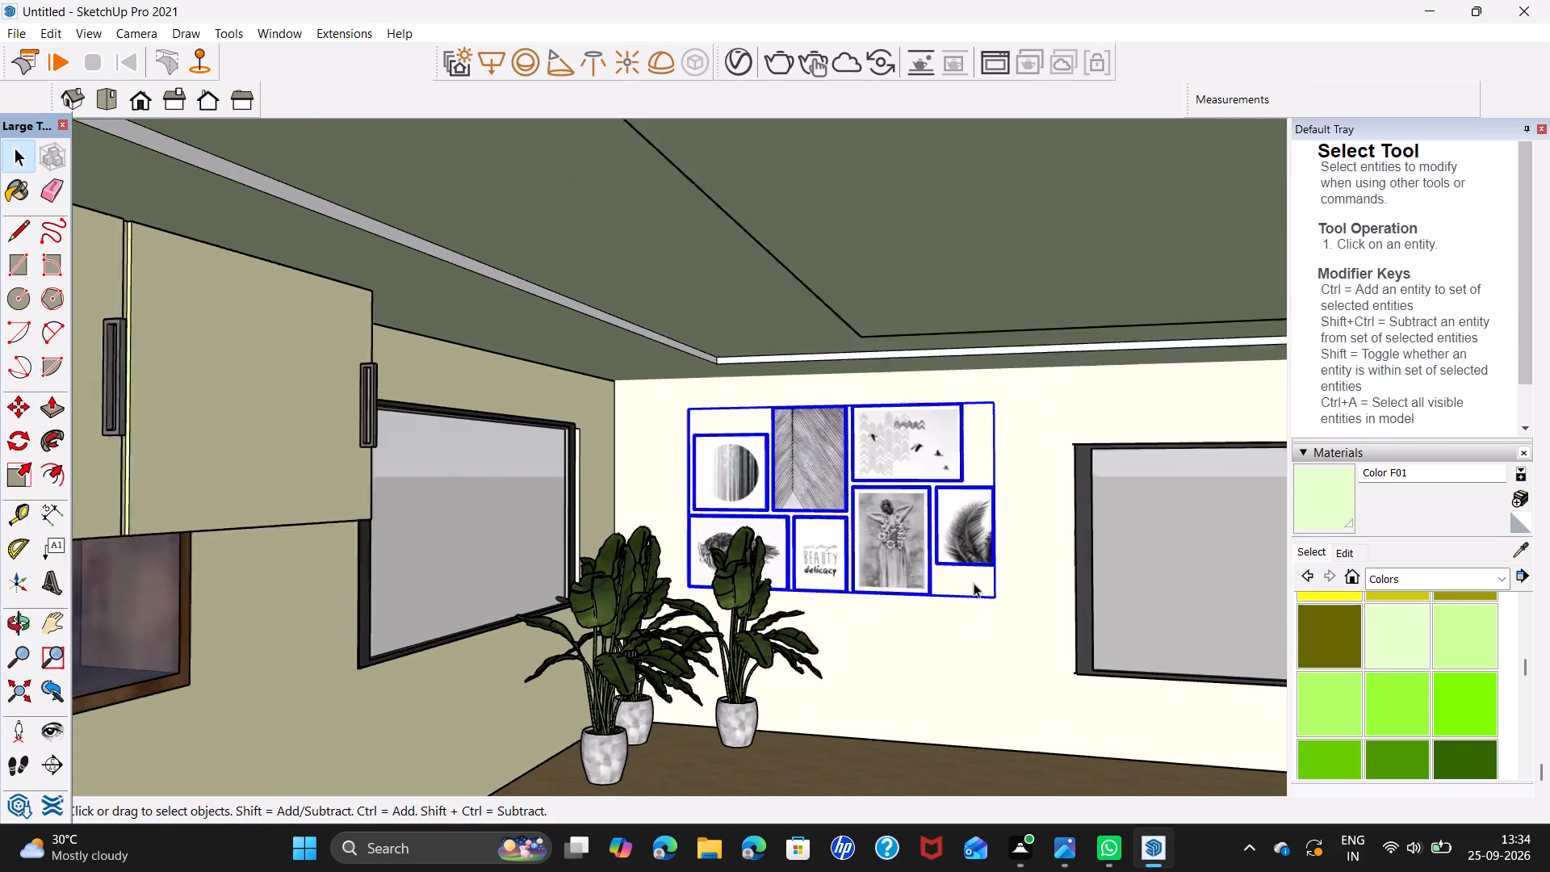
Examine up close how the seven-frame picture set sits against the end wall beside the potted plants.
middle_drag(1017, 610, 751, 610)
scroll(1049, 595, up, 12)
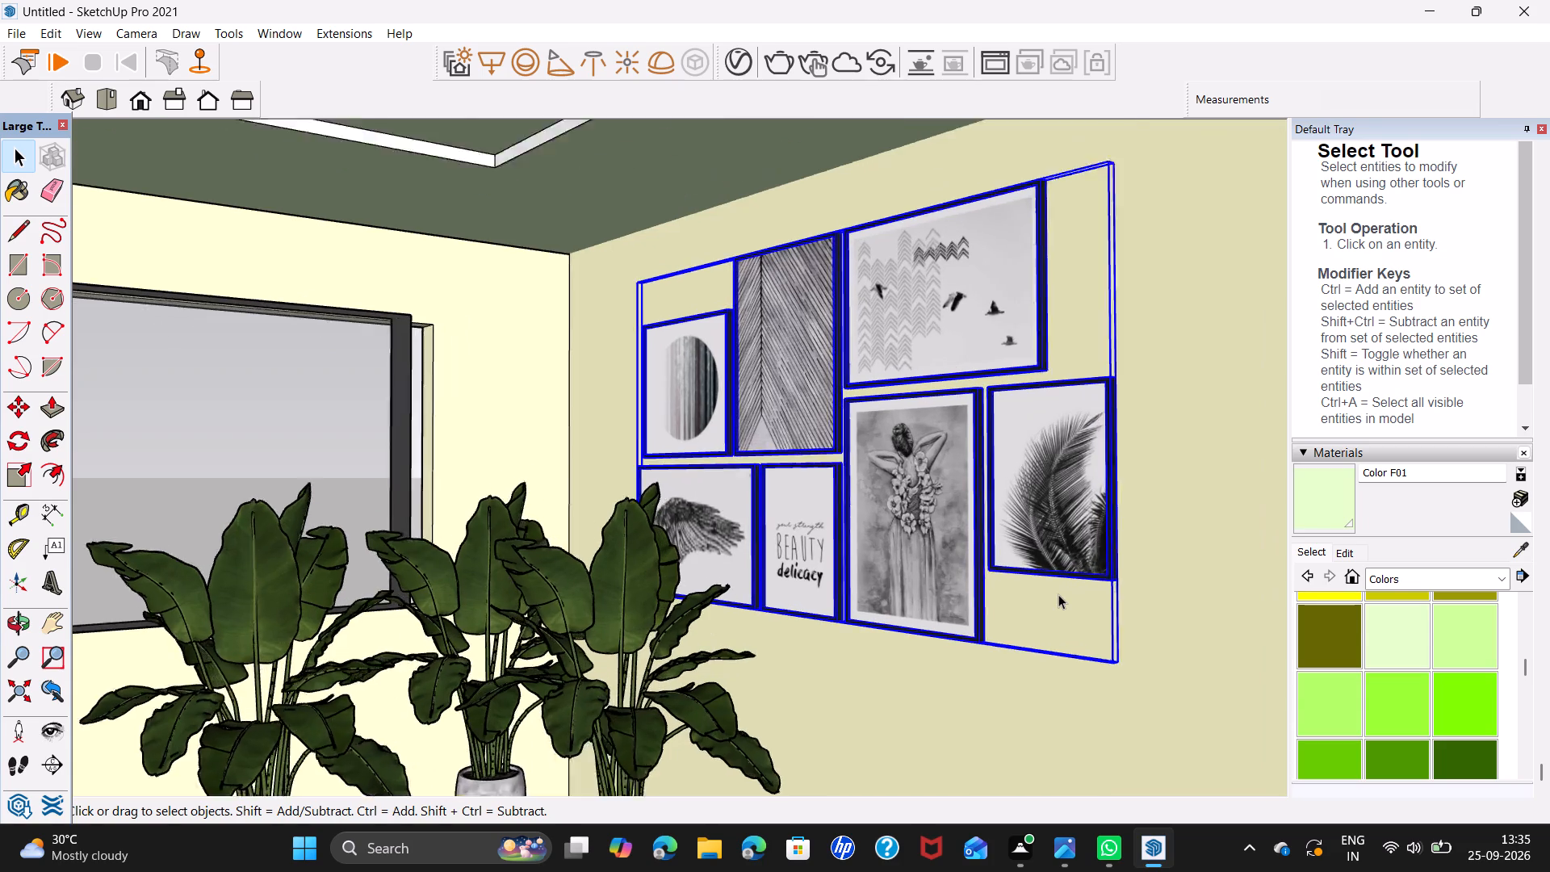
scroll(1058, 594, up, 2)
key(space)
scroll(459, 431, down, 7)
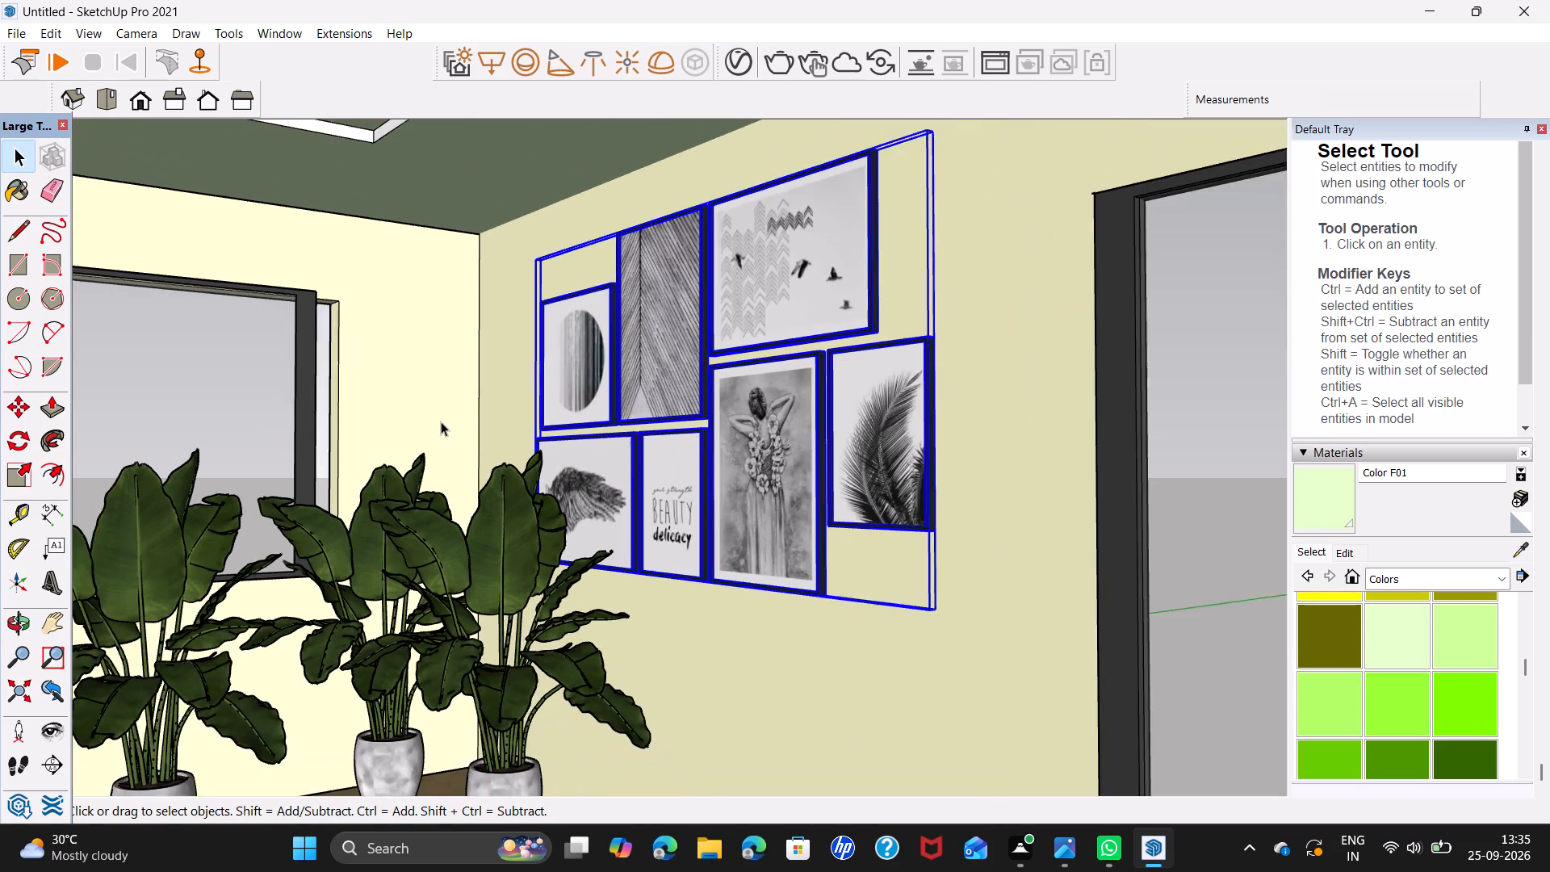
scroll(447, 430, down, 20)
middle_drag(427, 542, 354, 541)
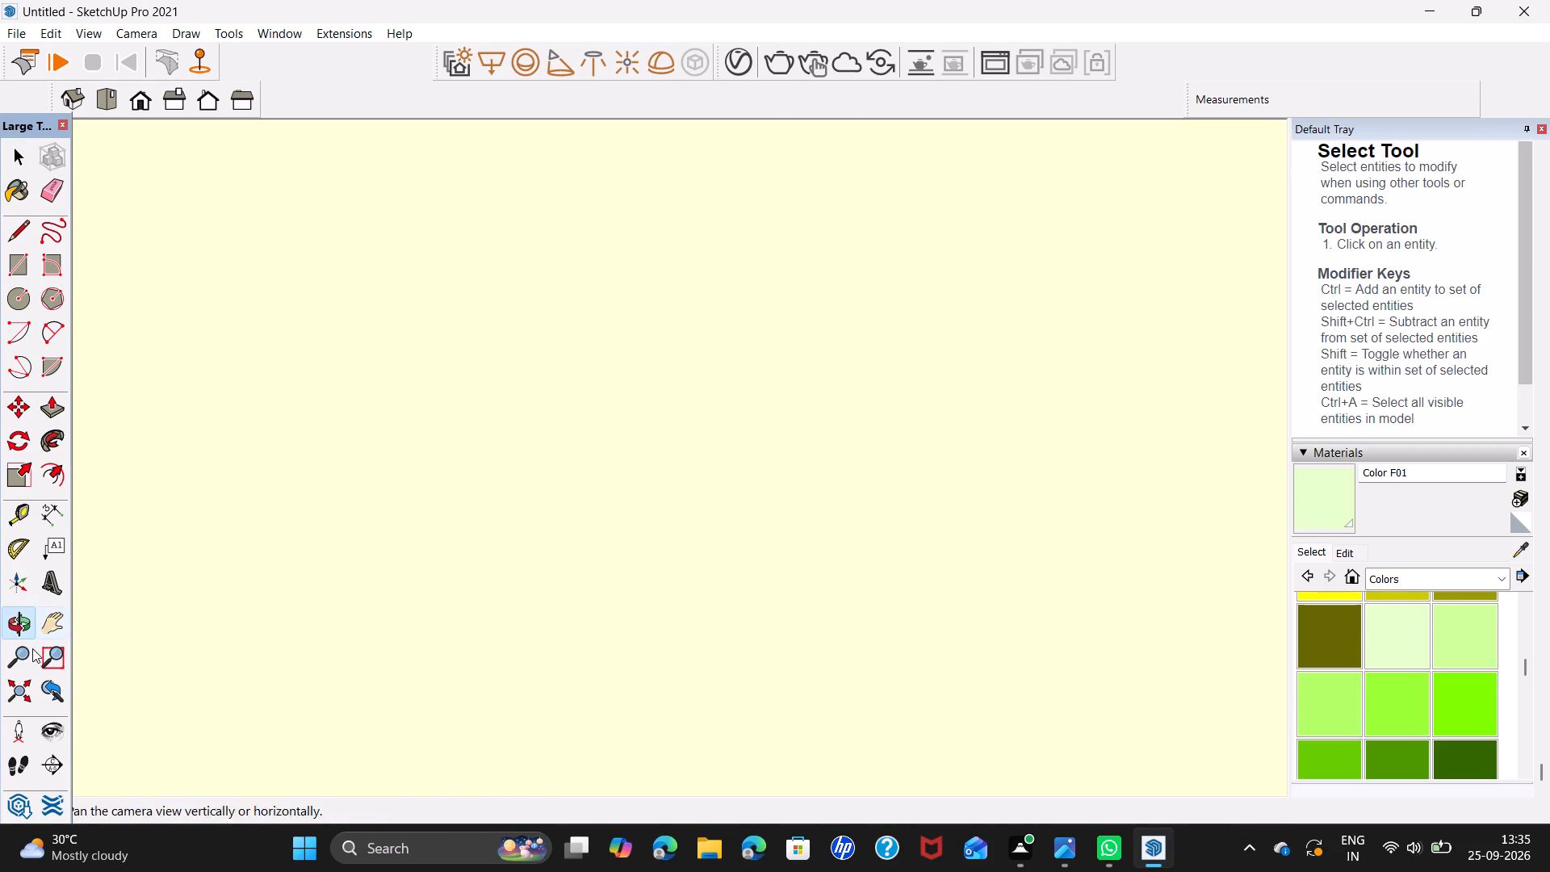
Deselect the picture set and review the whole kitchen from its open front, with both picture sets on the end wall.
click(18, 700)
middle_drag(131, 535, 672, 567)
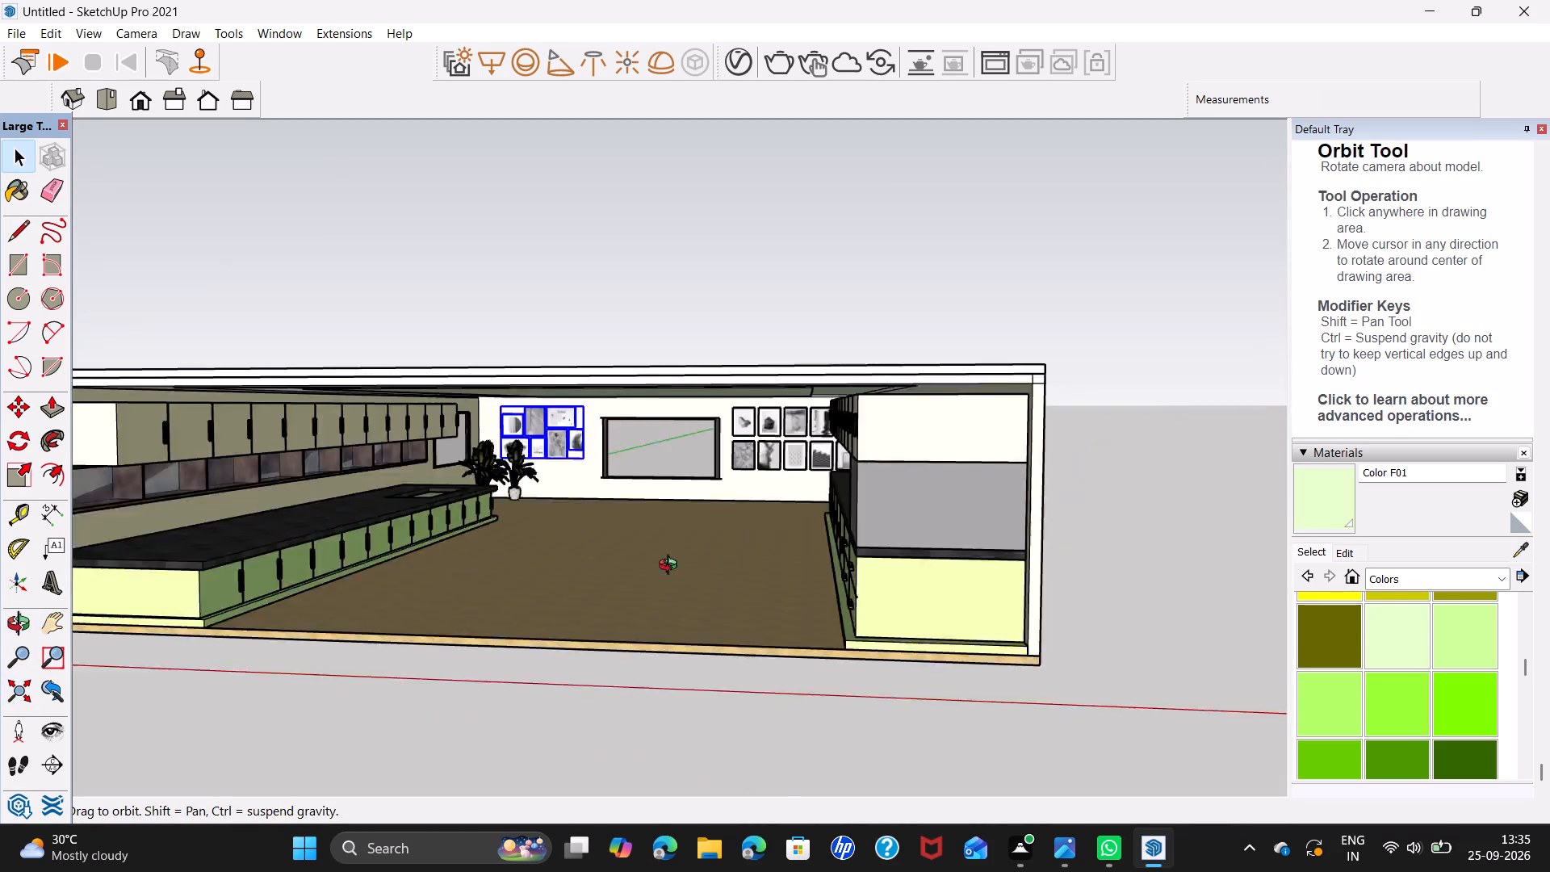
middle_drag(672, 567, 835, 564)
middle_drag(798, 558, 593, 533)
scroll(597, 536, up, 3)
scroll(643, 543, down, 3)
click(741, 223)
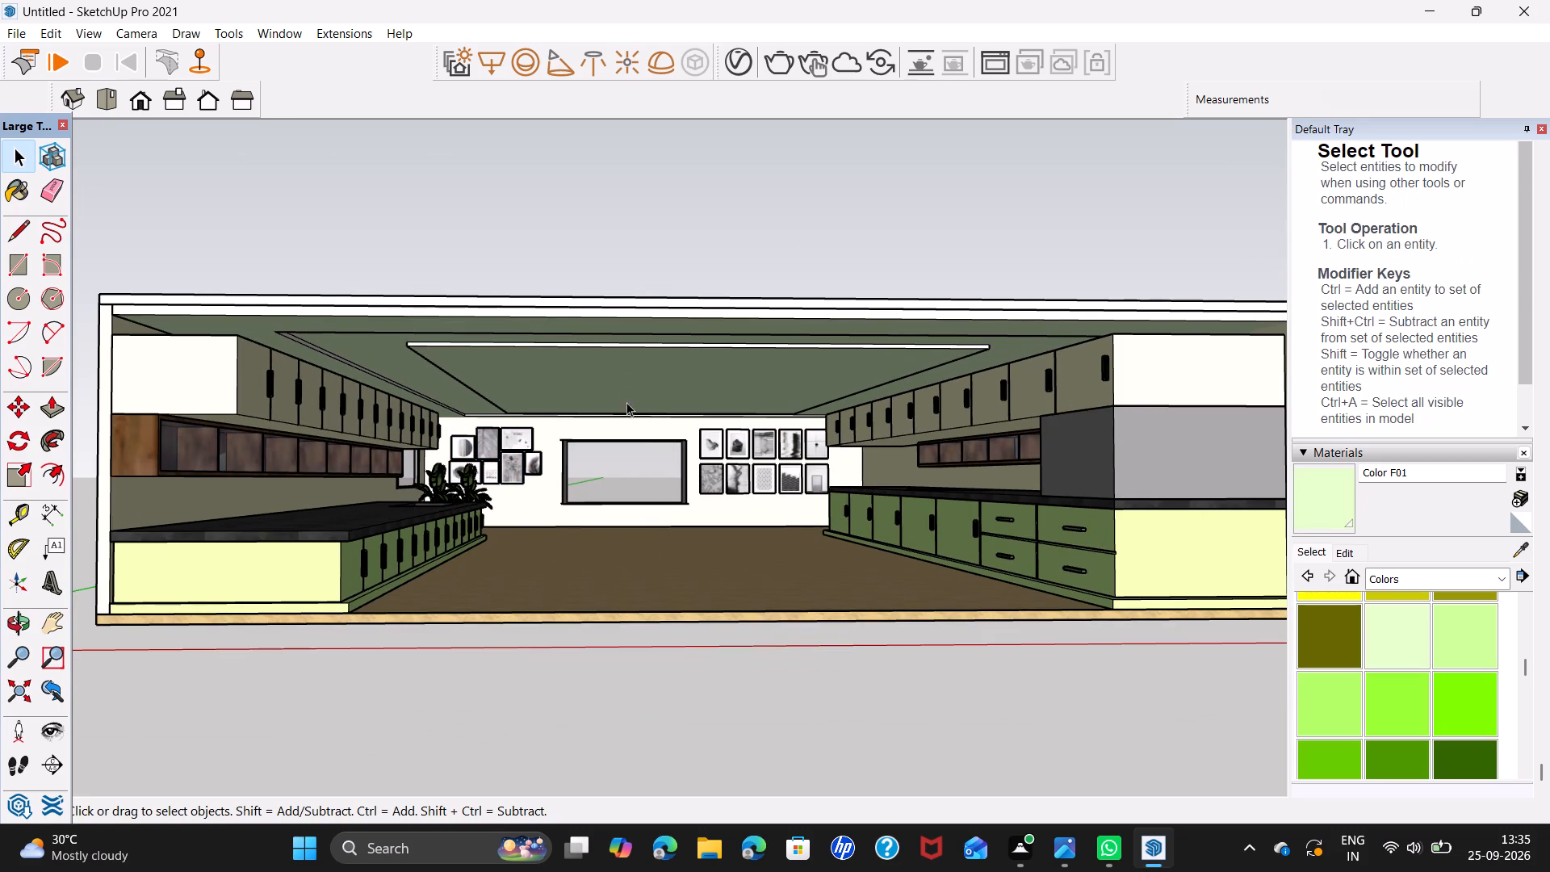
scroll(633, 431, up, 1)
middle_drag(865, 497, 865, 498)
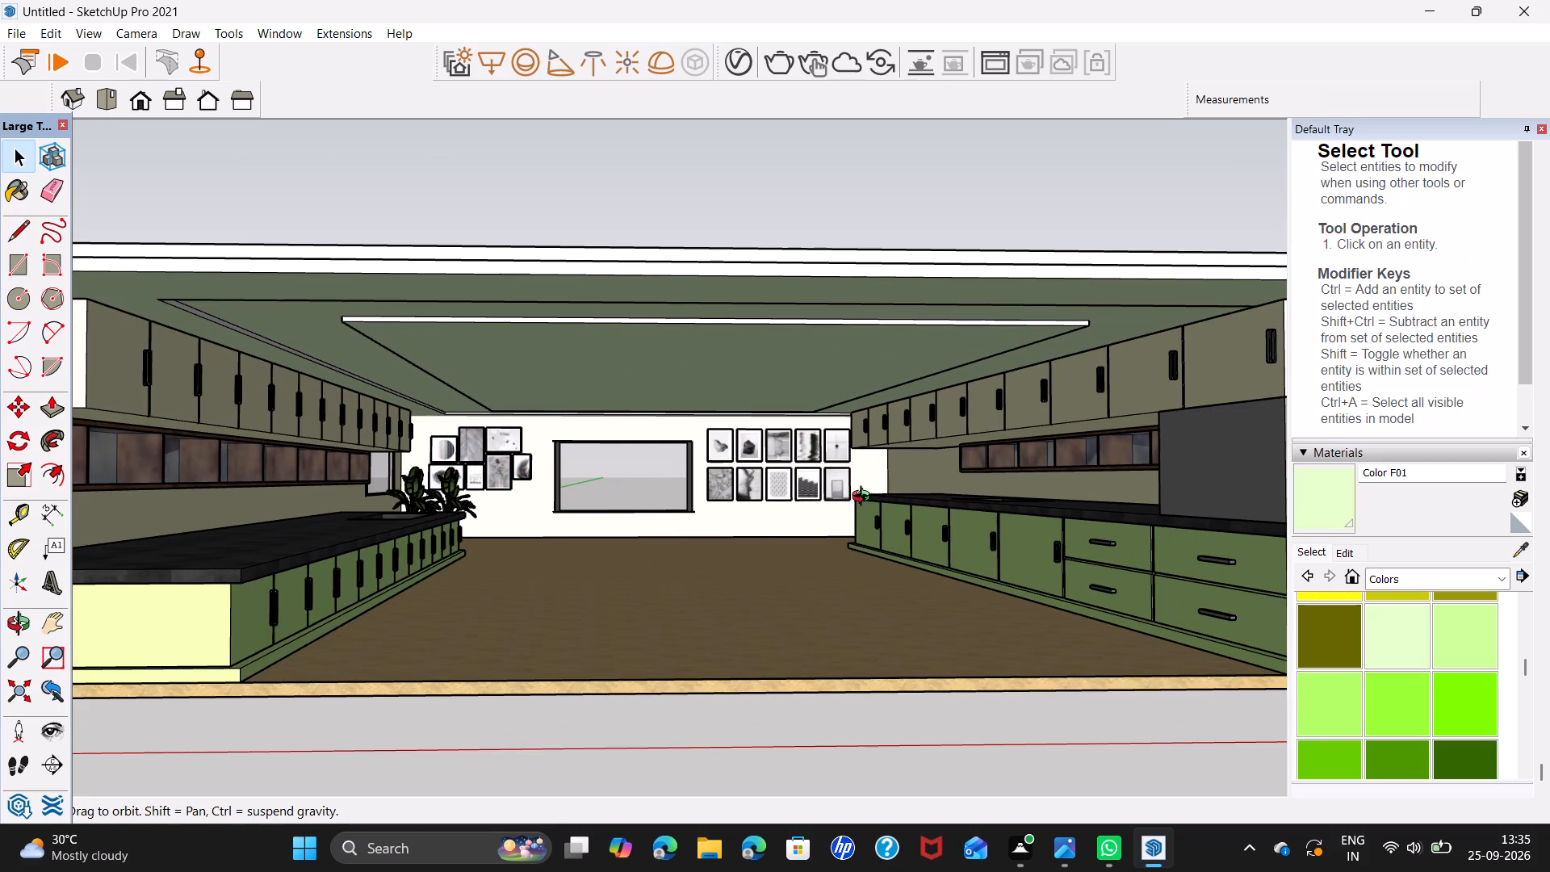
middle_drag(865, 498, 847, 511)
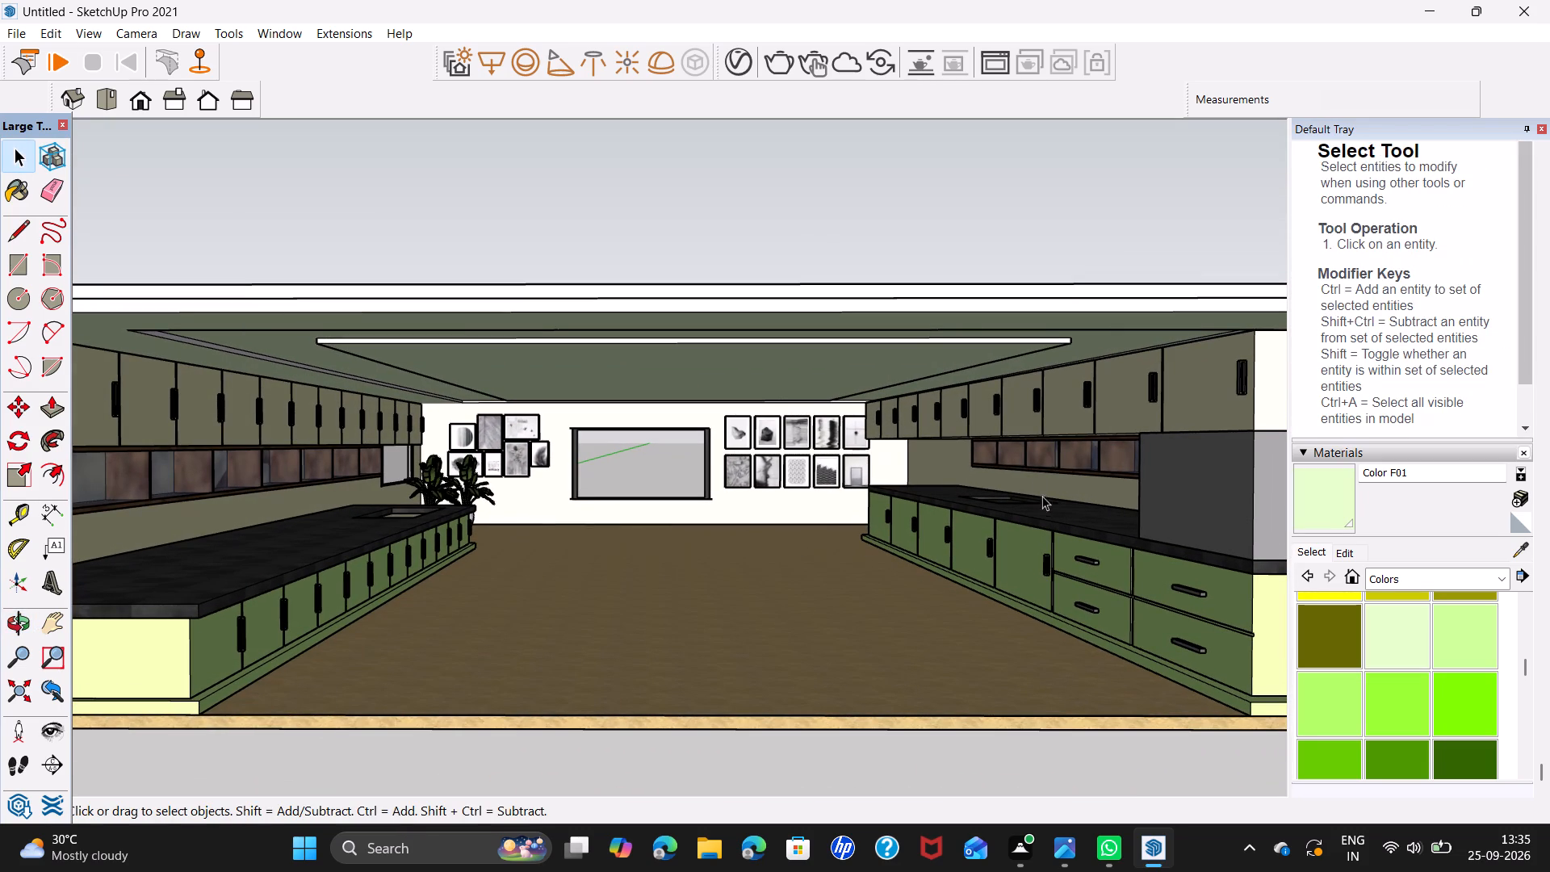
Save the model to the Desktop as a SketchUp file named "kitchen fuji".
click(17, 42)
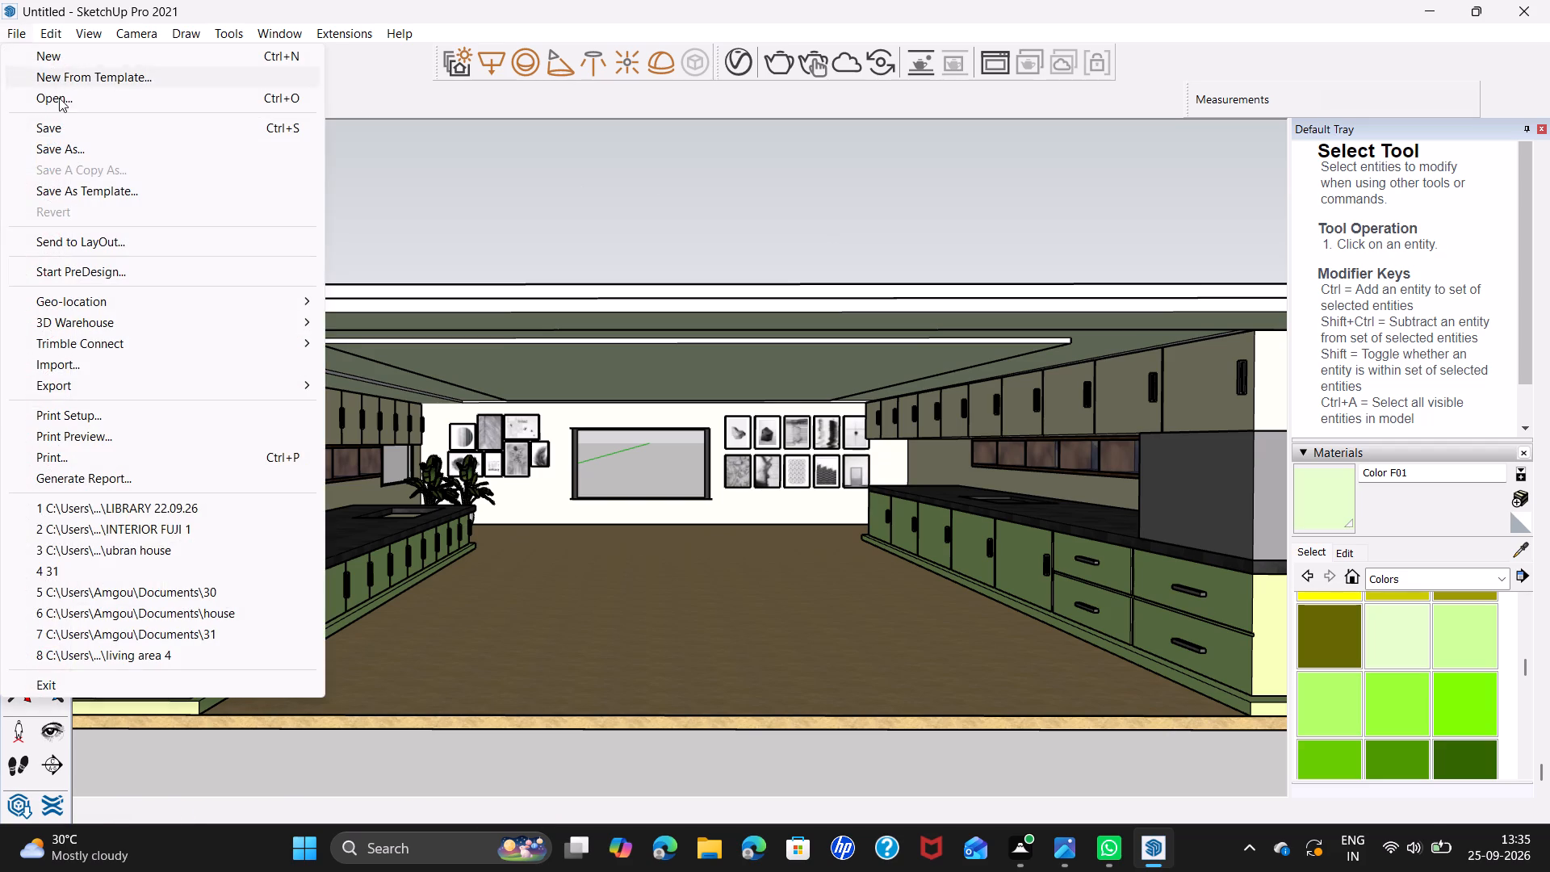
click(93, 153)
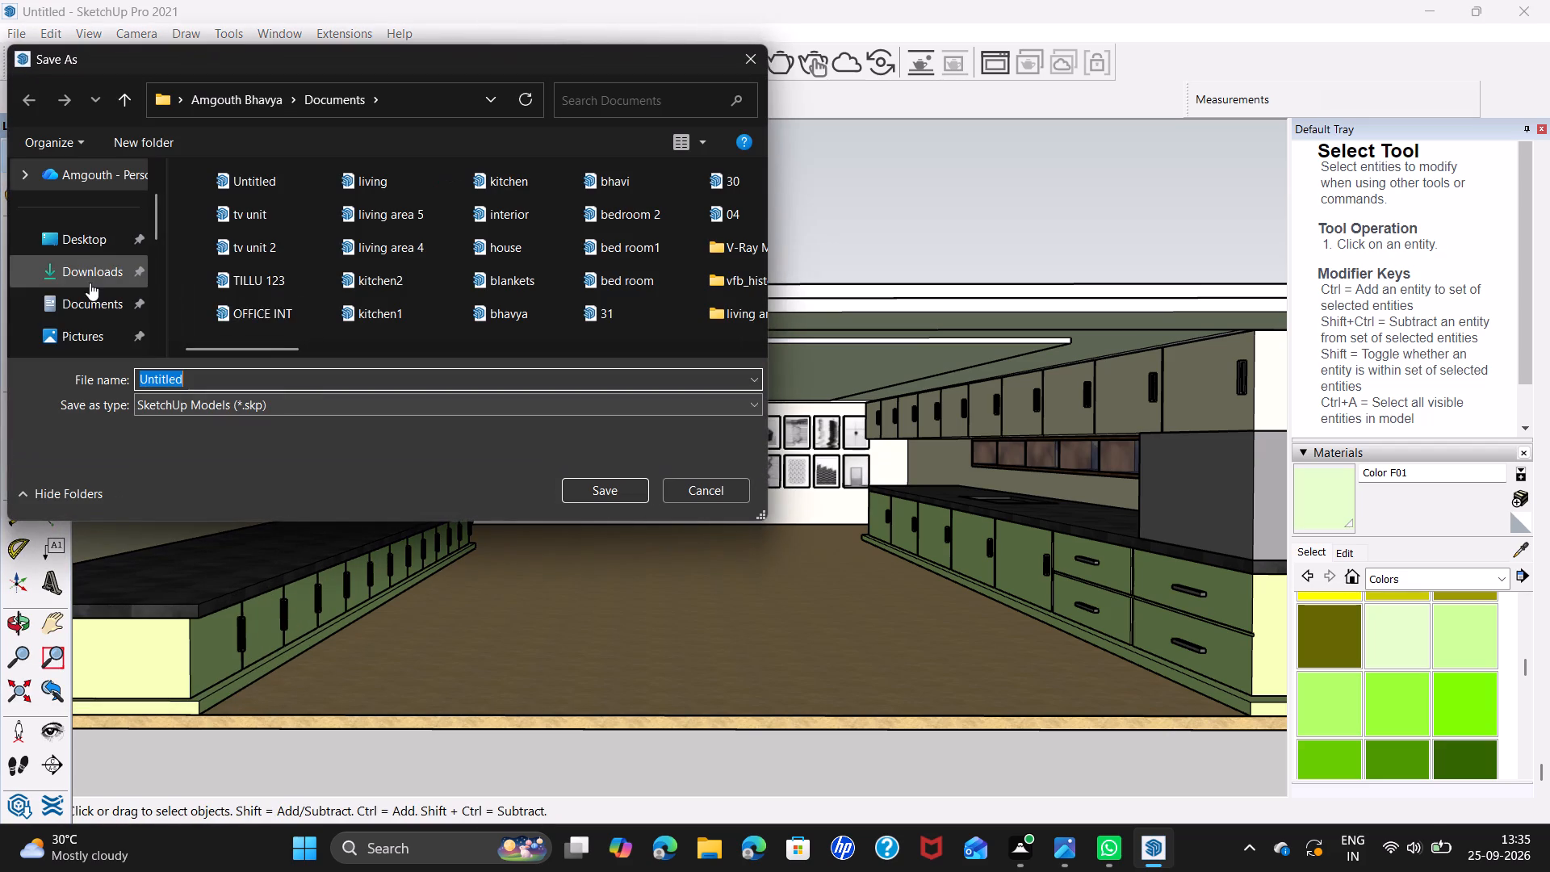
click(98, 246)
click(219, 380)
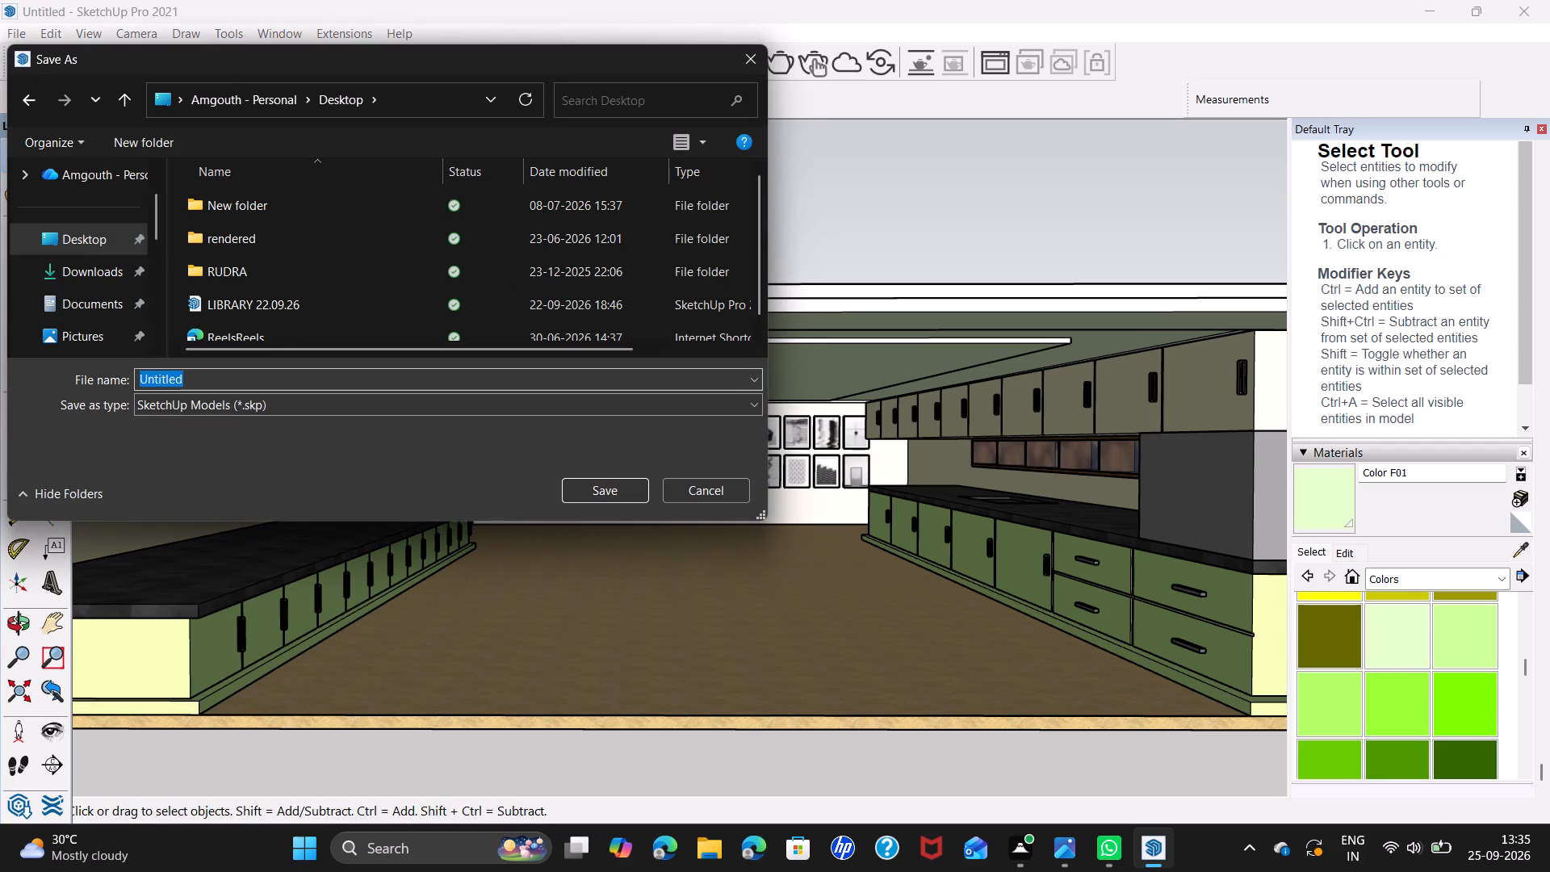
key(BackSpace)
key(BackSpace)
key(BackSpace)
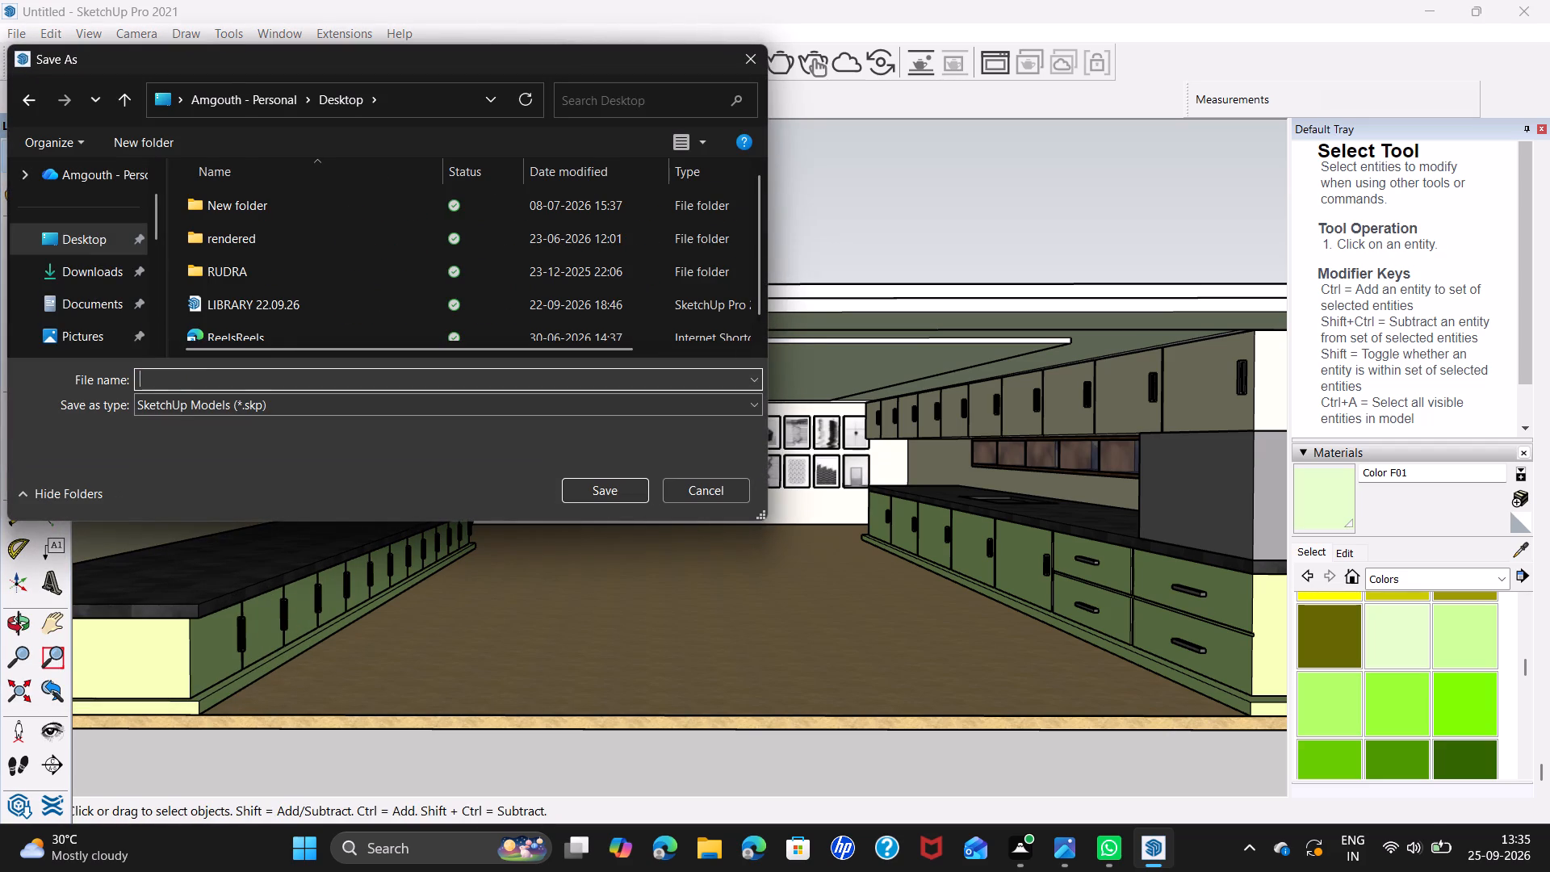
text(ki)
key(t)
text(chen fuji)
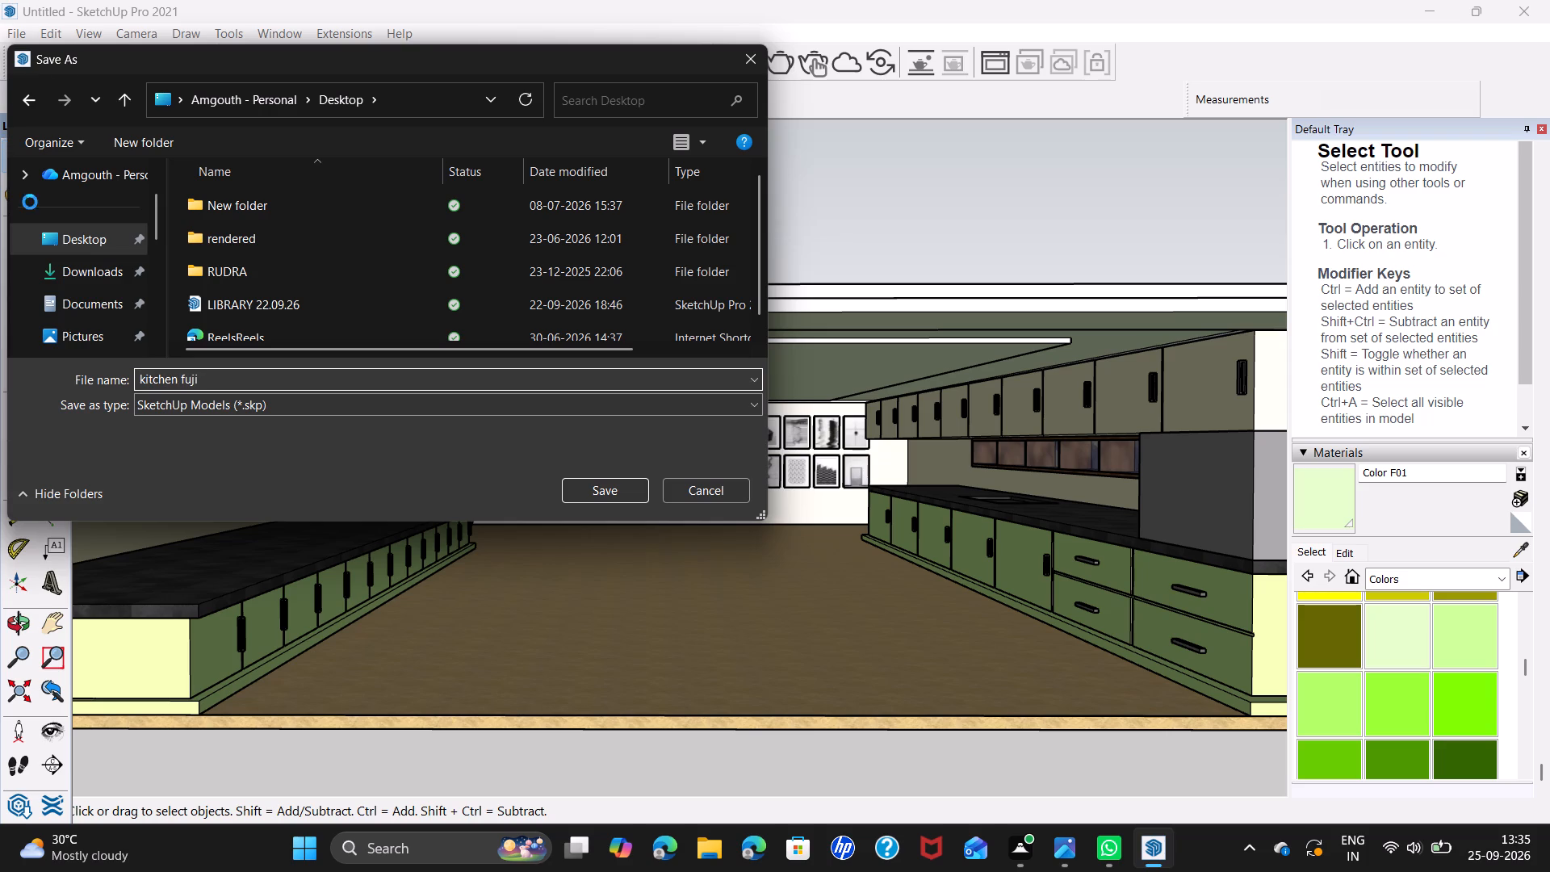
click(67, 247)
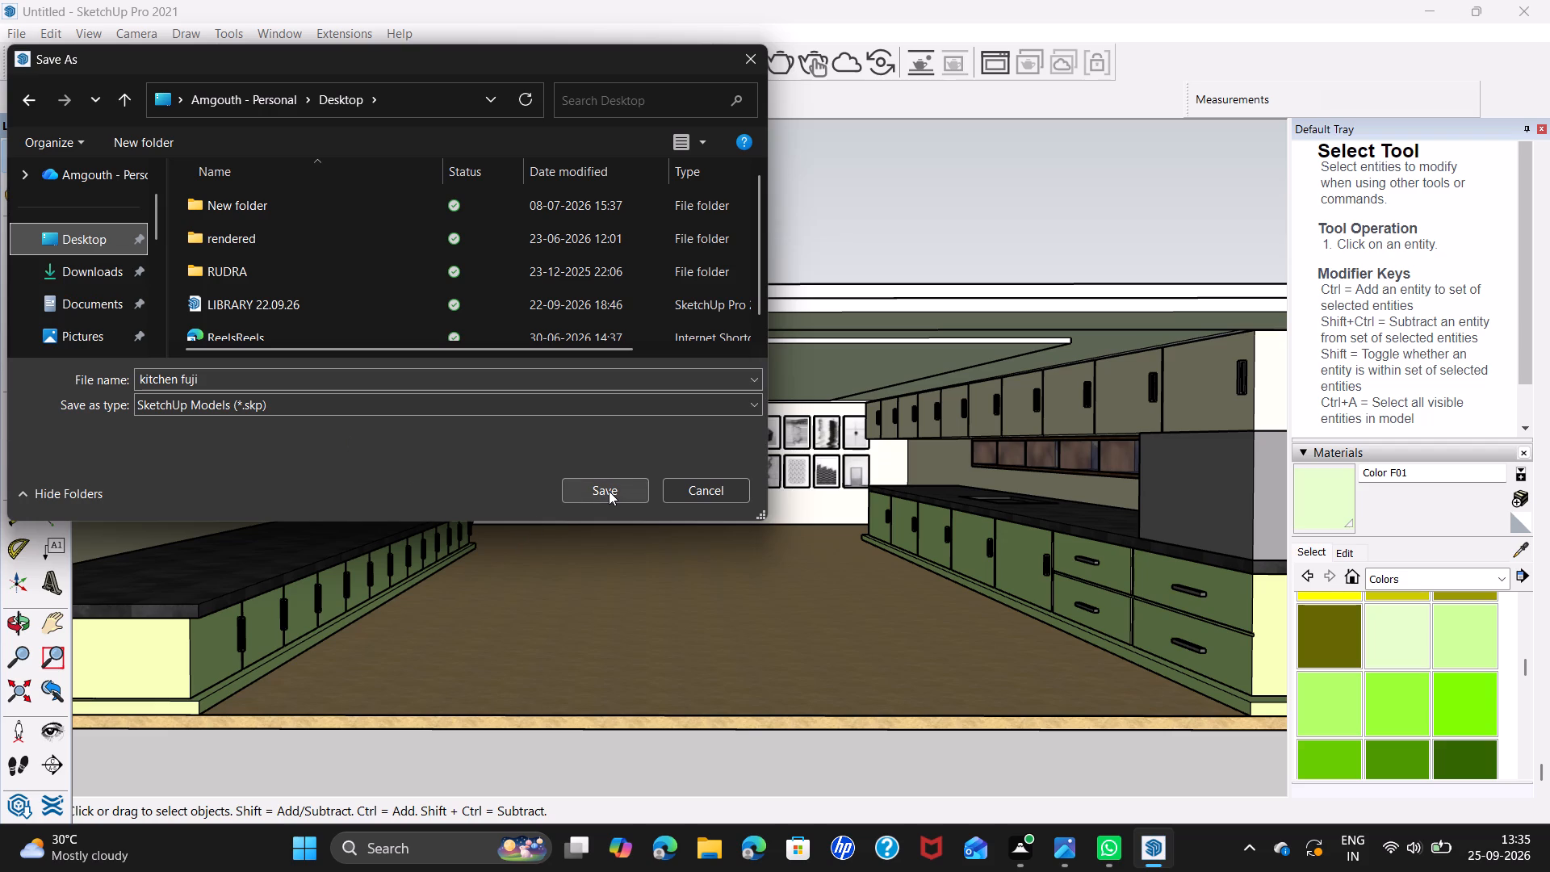
click(609, 491)
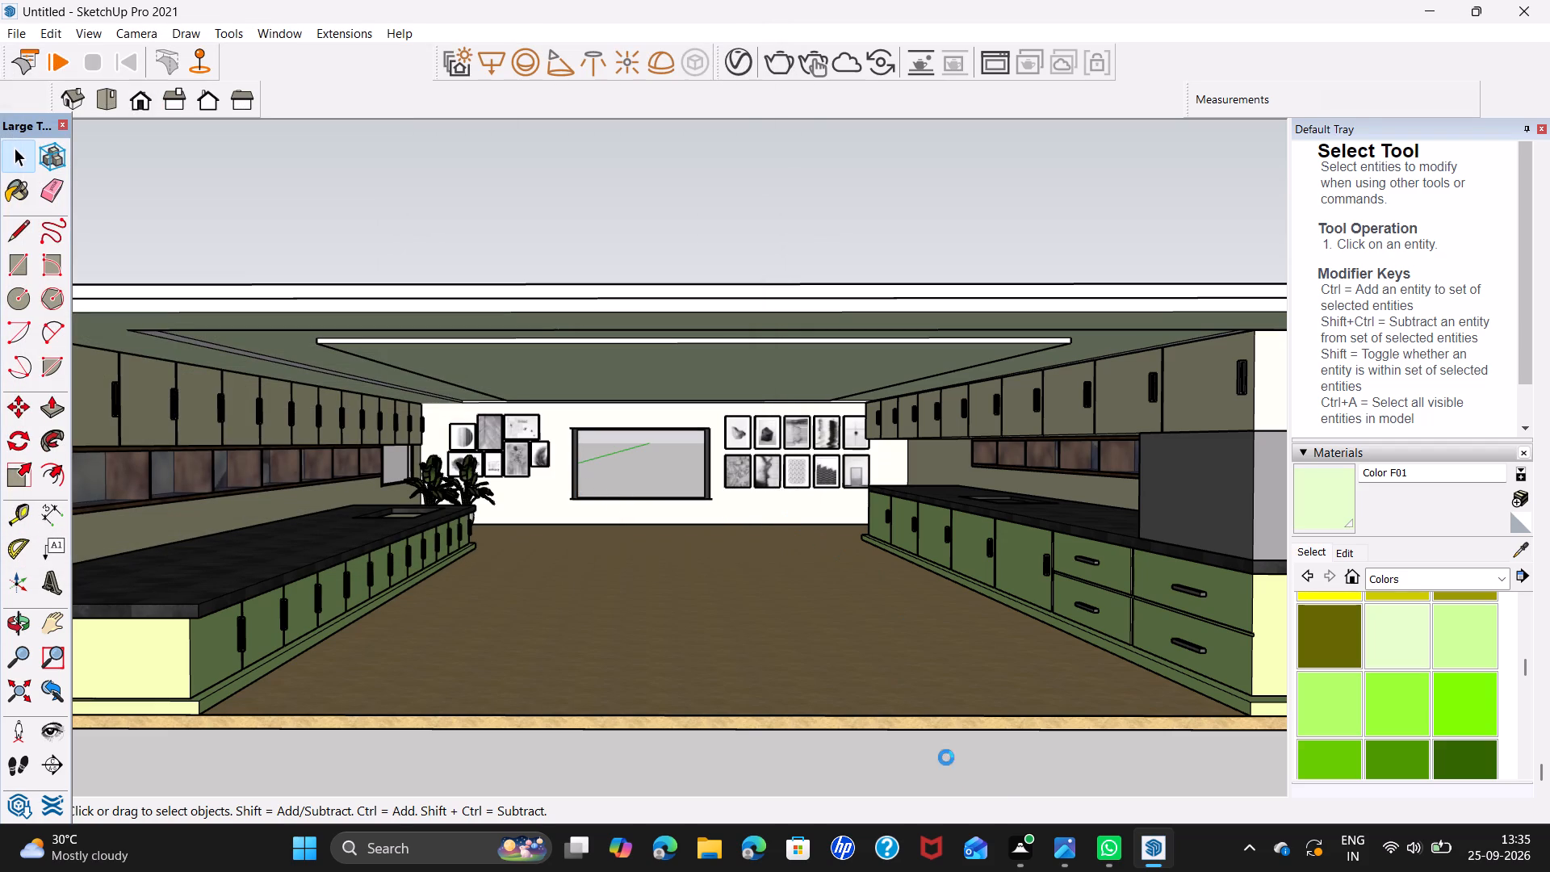
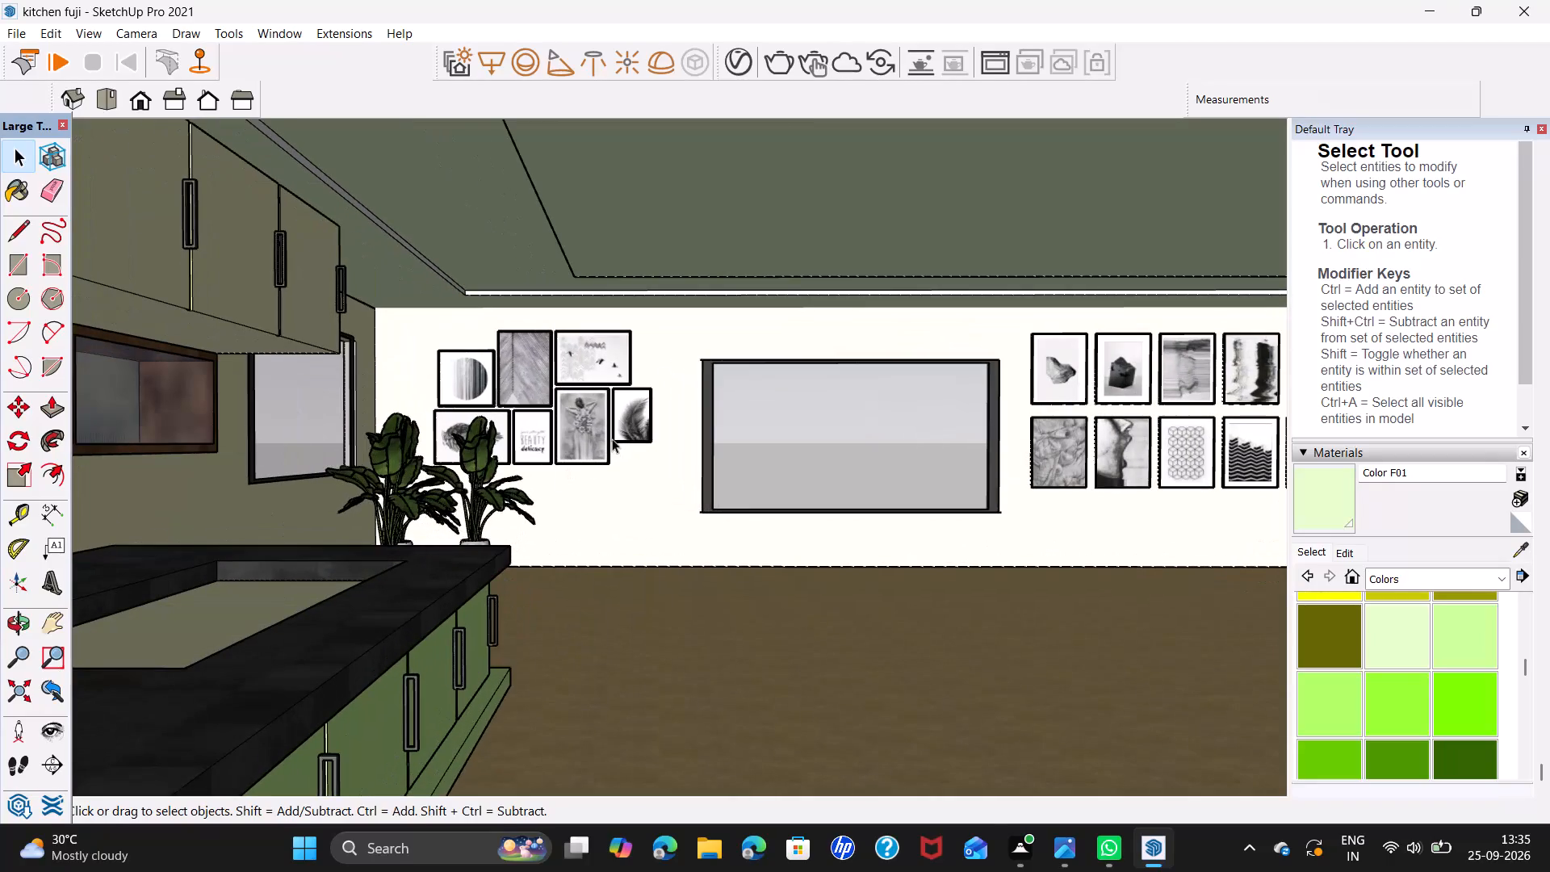
Scale the seven-frame picture set beside the potted plants down uniformly to about 0.75, from its lower corner nearest the window.
scroll(630, 439, up, 6)
middle_drag(629, 439, 517, 423)
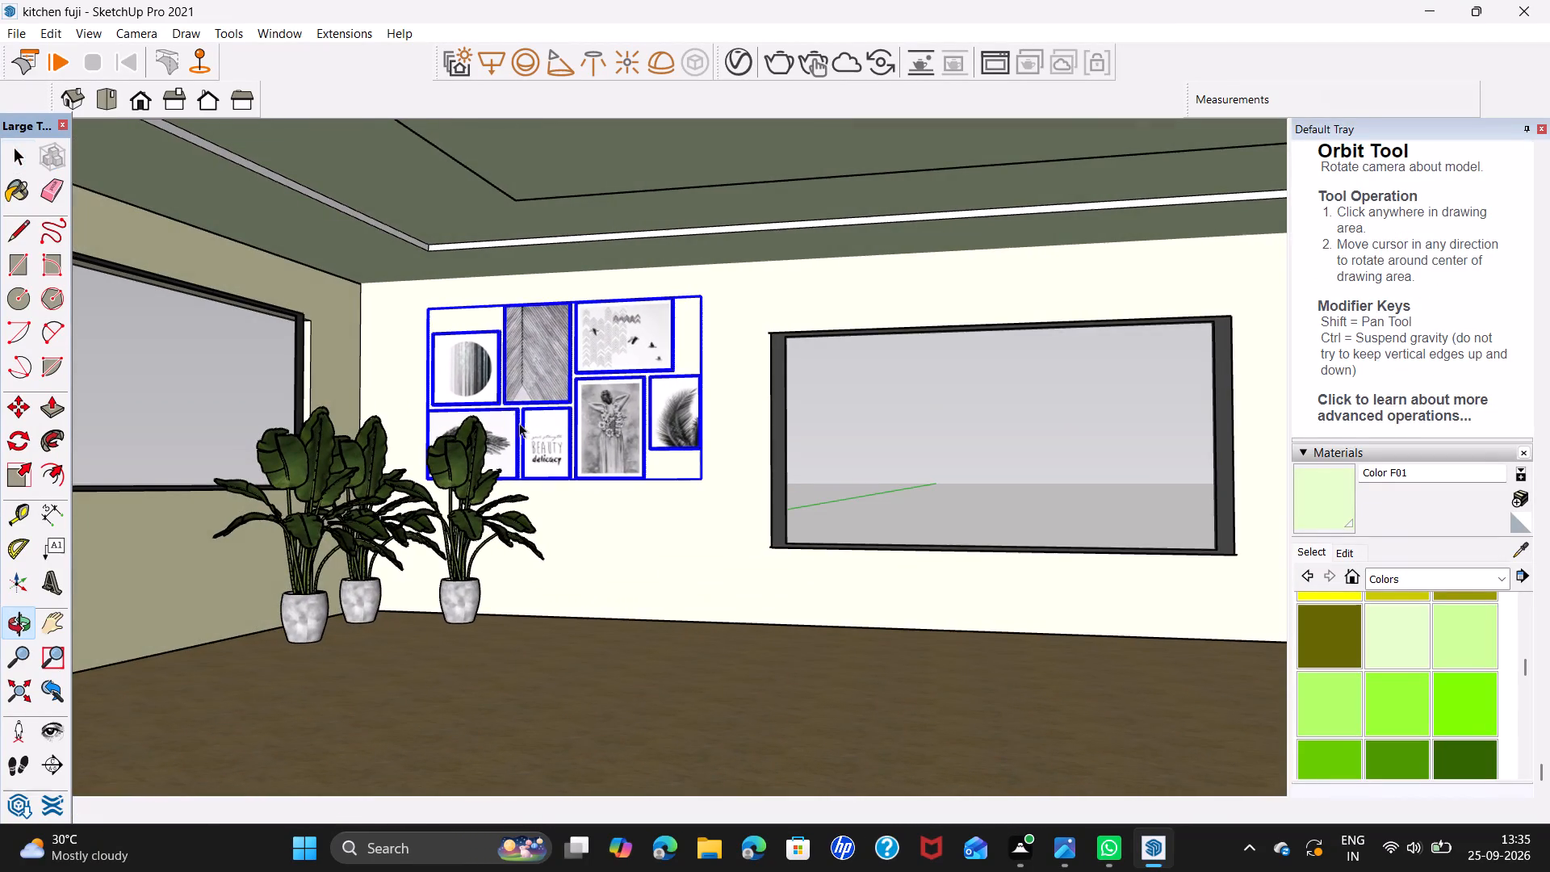
scroll(679, 466, up, 4)
key(s)
click(710, 484)
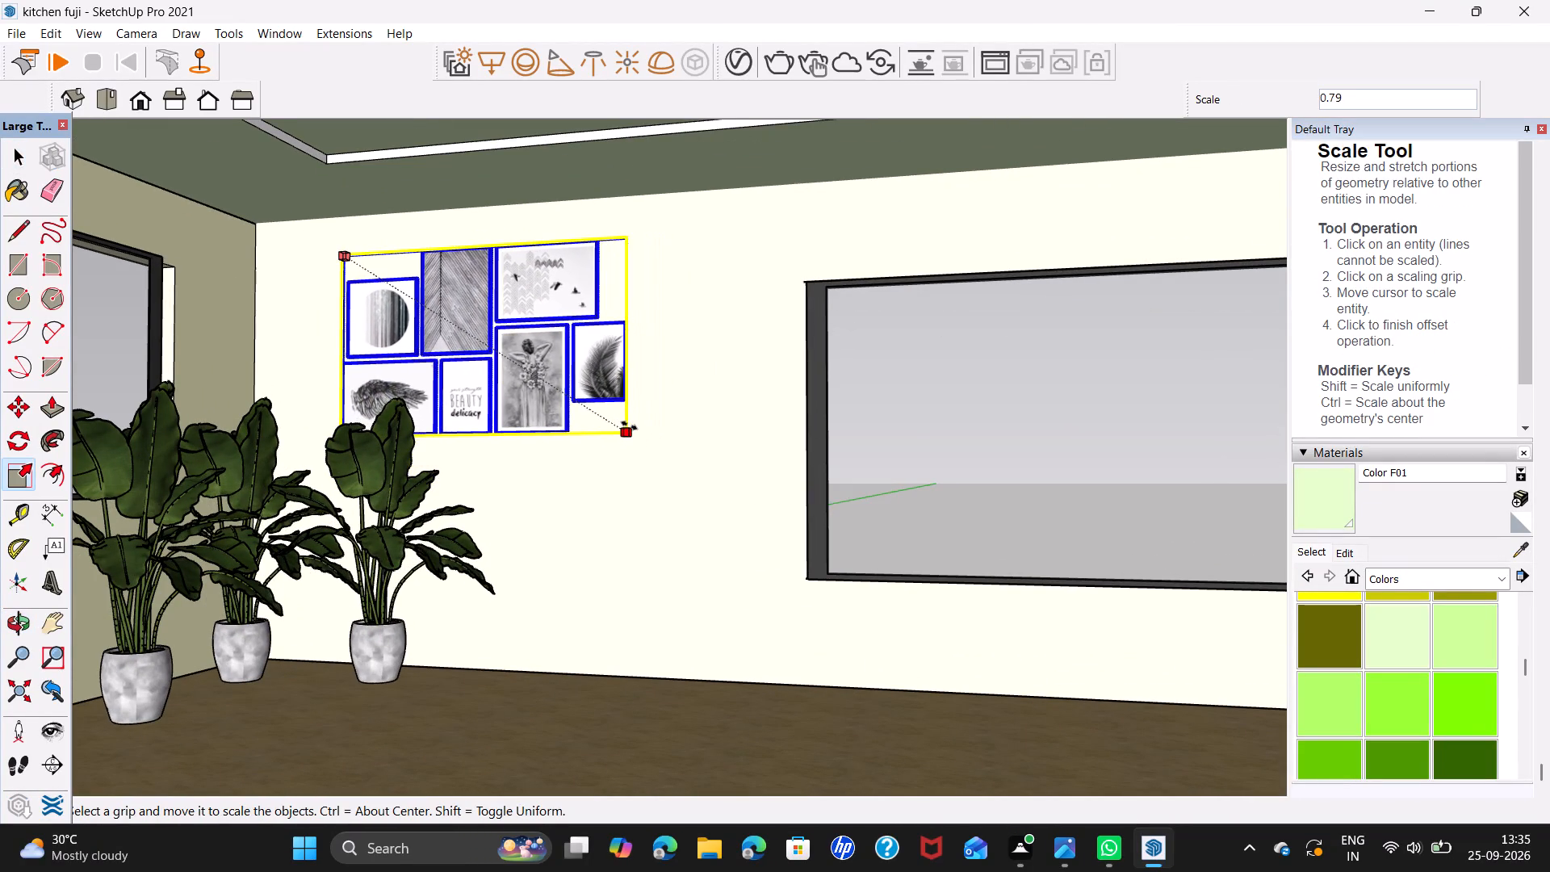
click(612, 422)
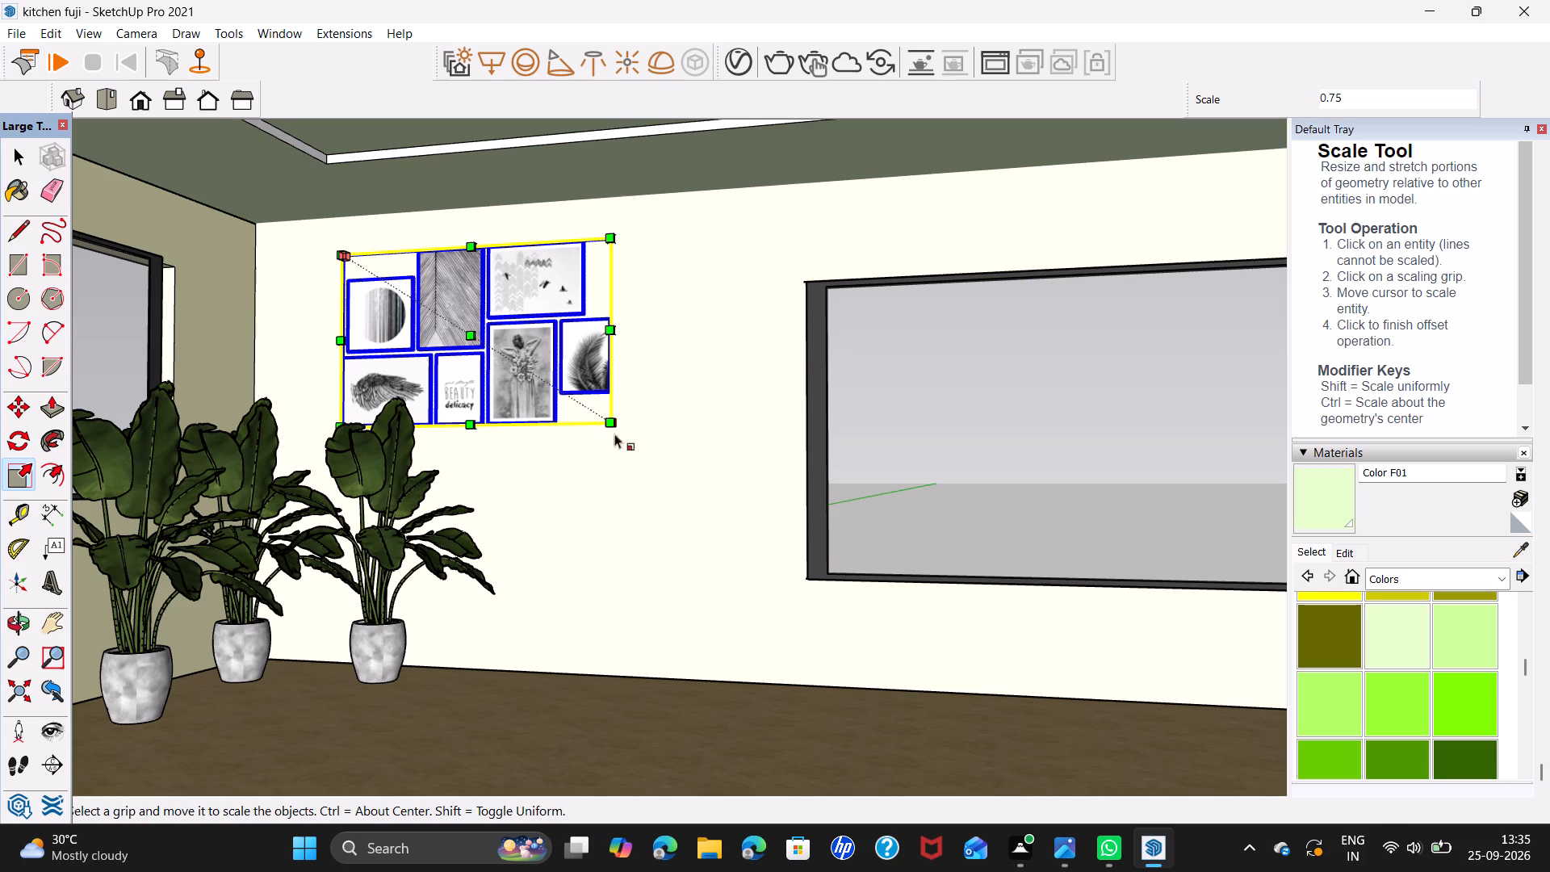
click(618, 327)
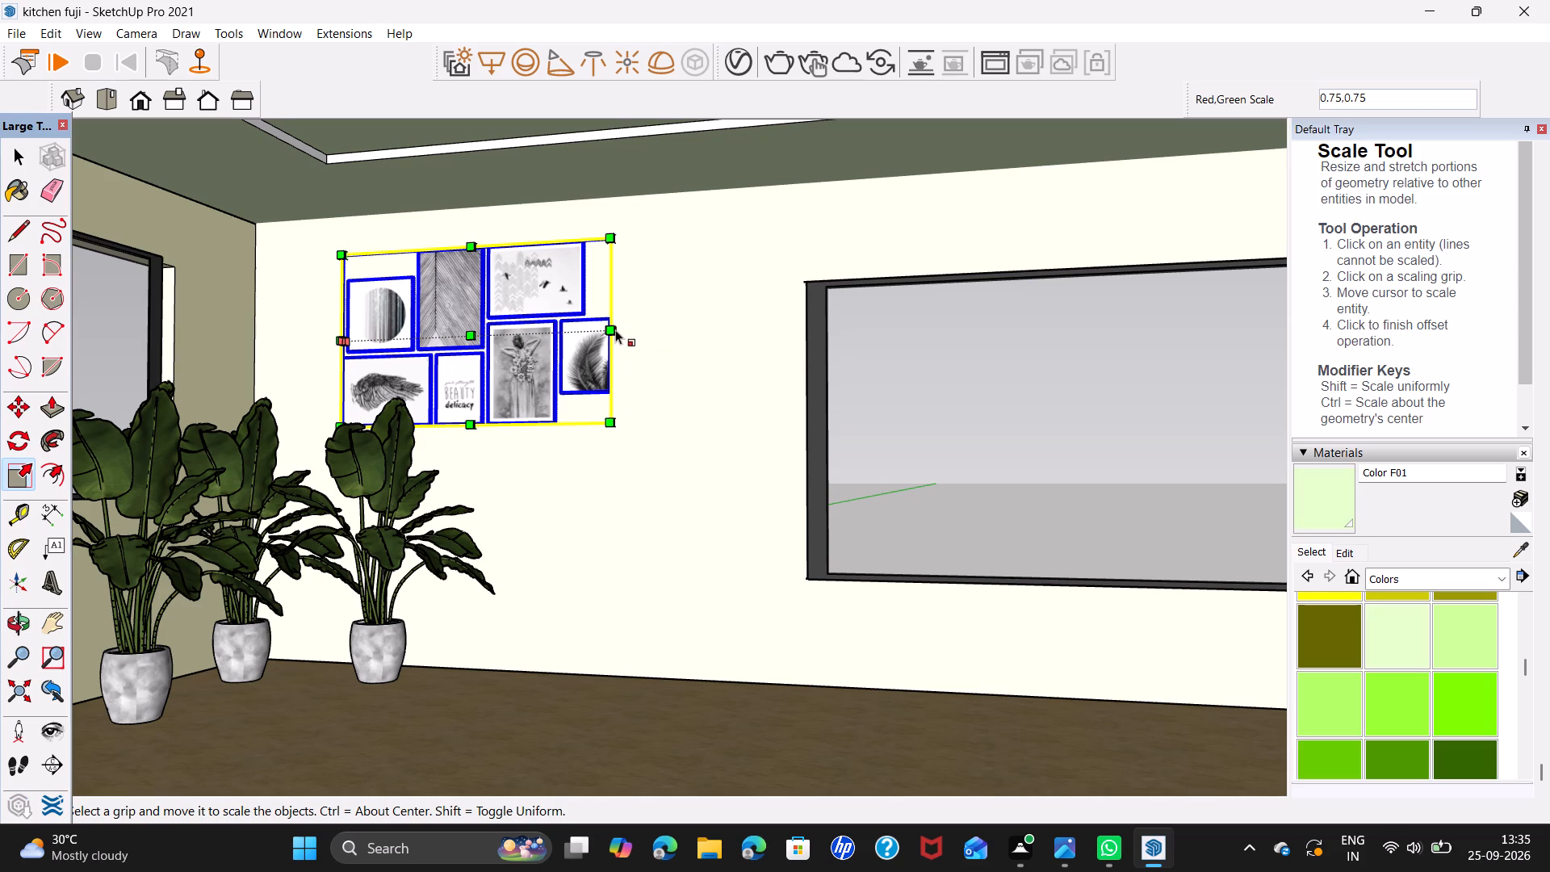
drag(614, 331, 680, 340)
key(space)
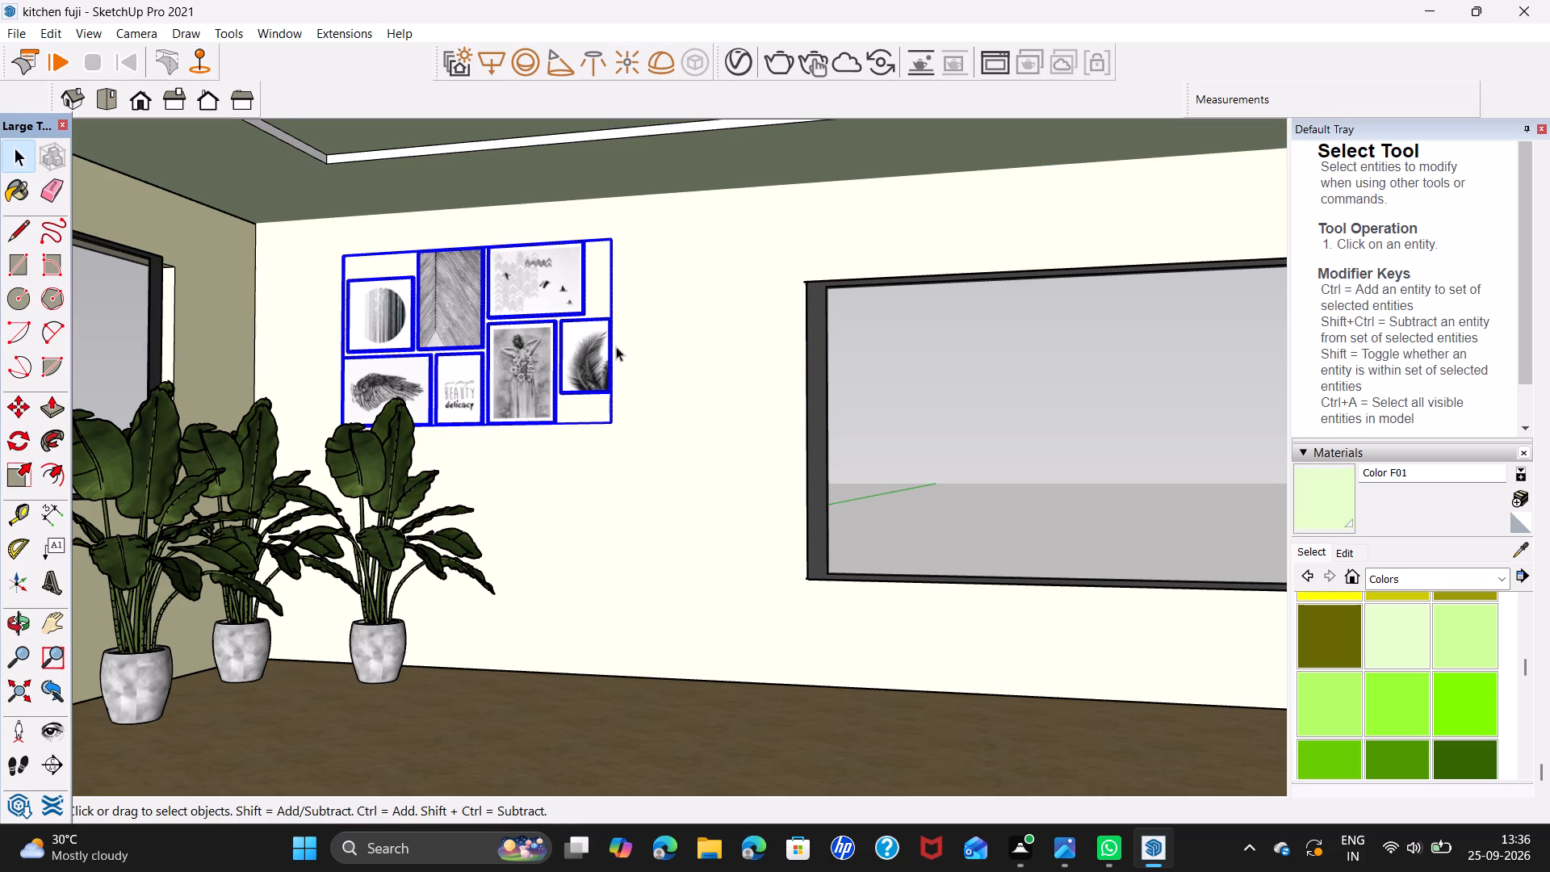
click(719, 549)
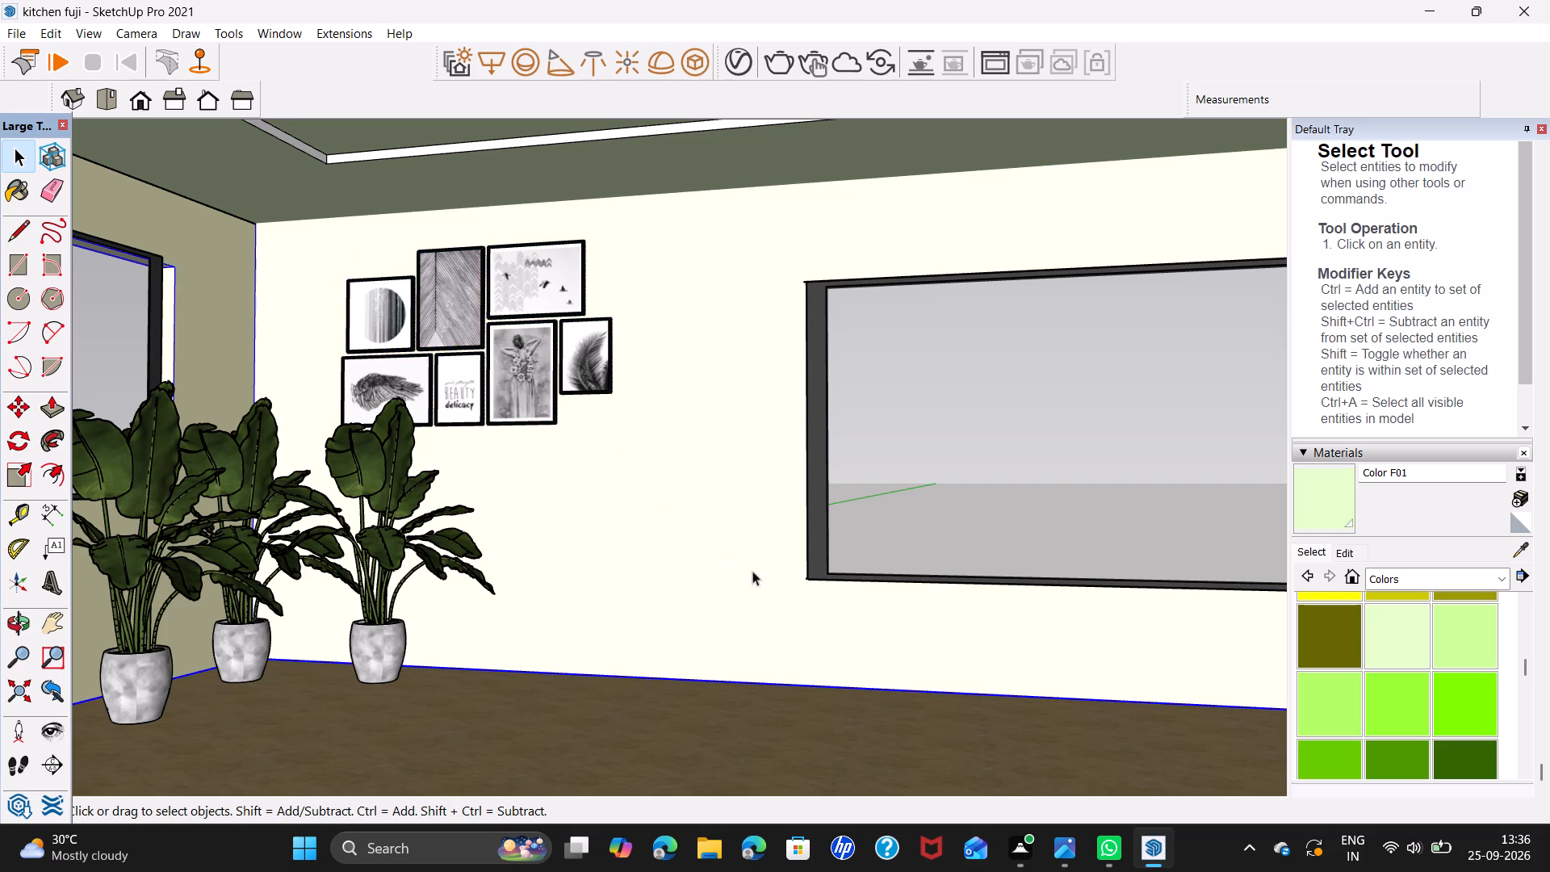
Test-render the kitchen interior in V-Ray from the open front, looking straight down the aisle at the end wall, and close the frame buffer.
scroll(663, 530, down, 4)
scroll(829, 564, down, 6)
middle_drag(701, 589, 773, 610)
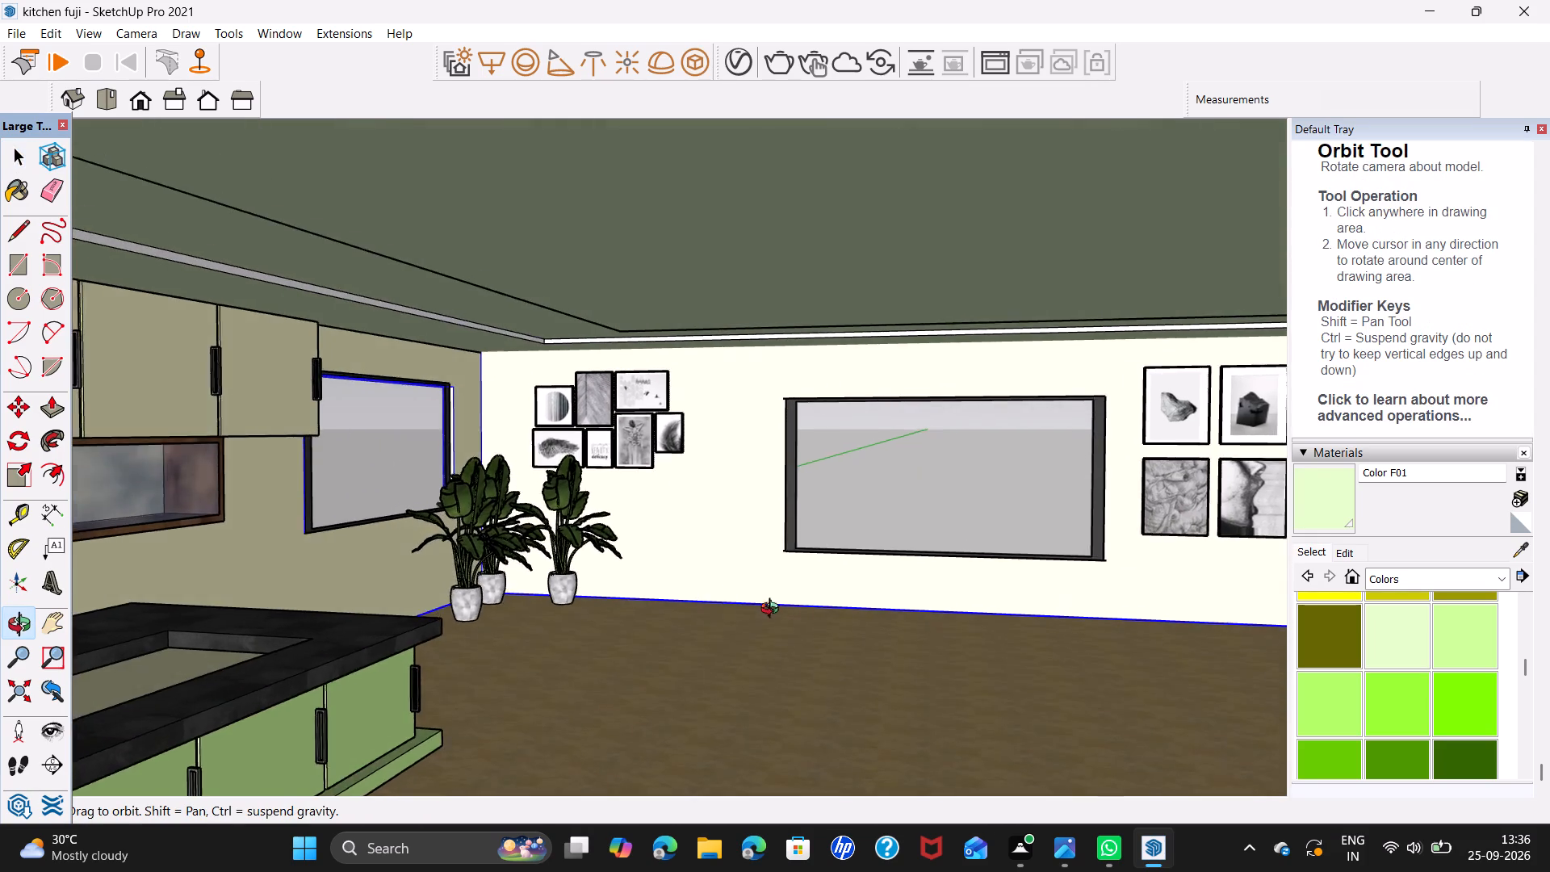
middle_drag(773, 610, 889, 605)
scroll(887, 602, down, 4)
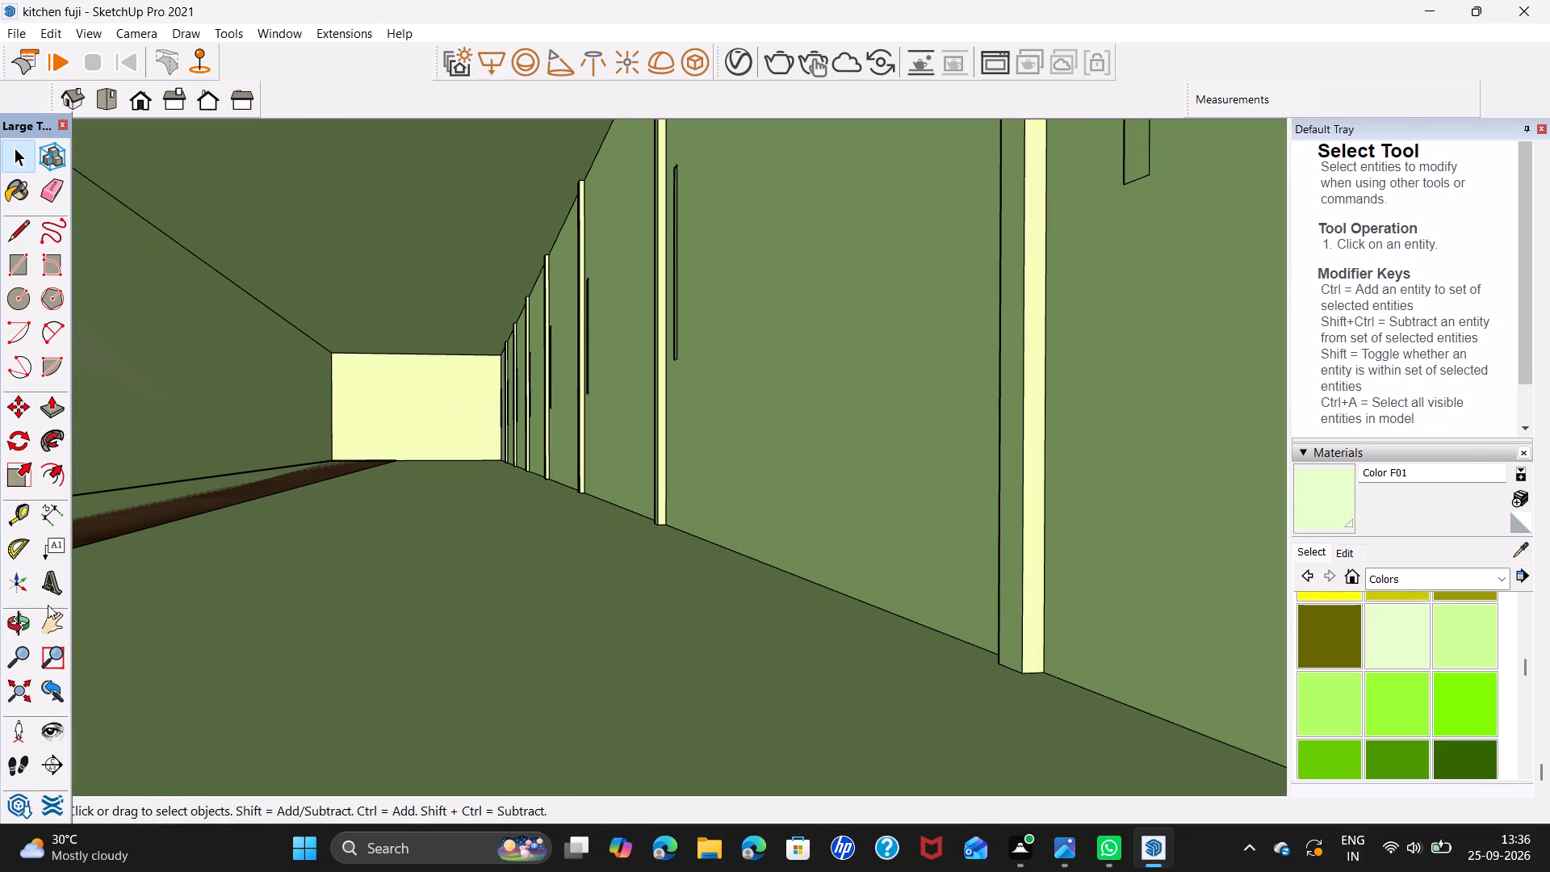
click(14, 686)
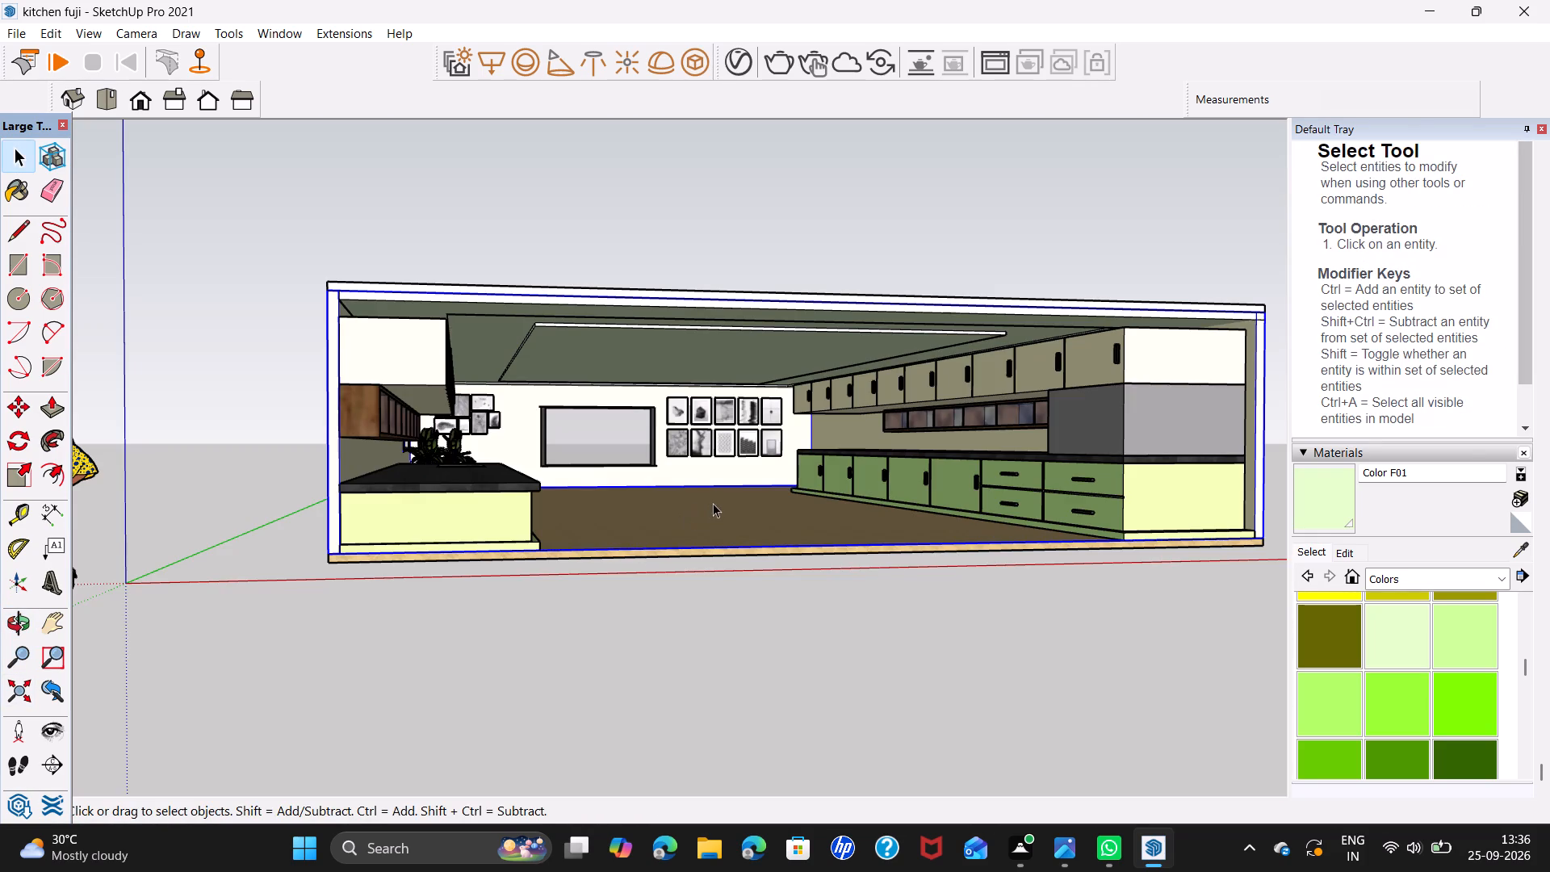
middle_drag(714, 501, 581, 509)
scroll(660, 514, up, 2)
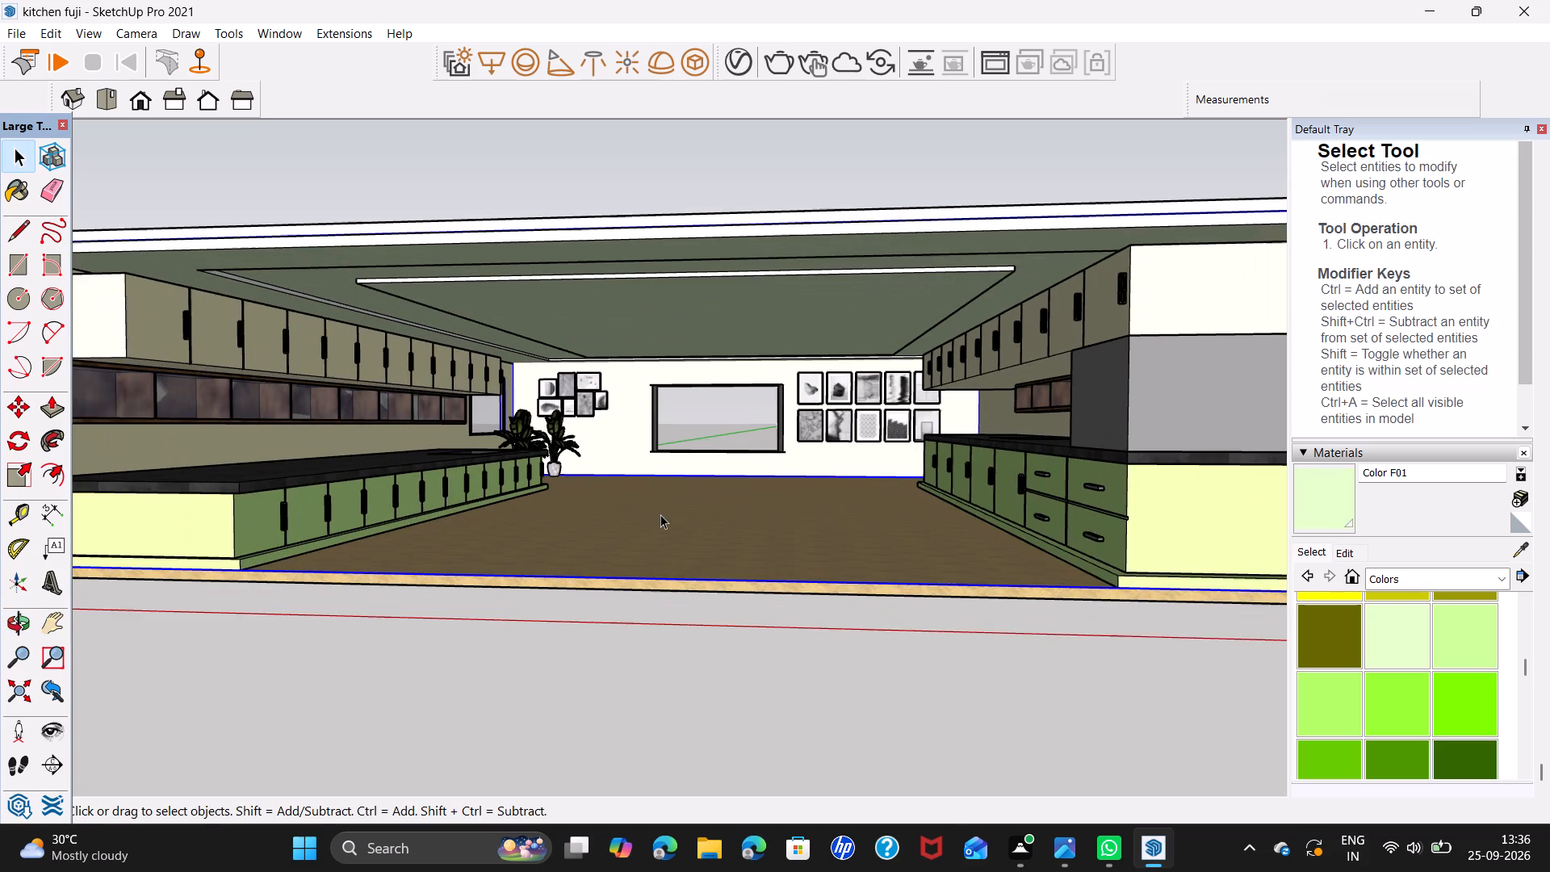
middle_drag(659, 520, 701, 489)
scroll(709, 488, up, 1)
middle_drag(665, 490, 674, 497)
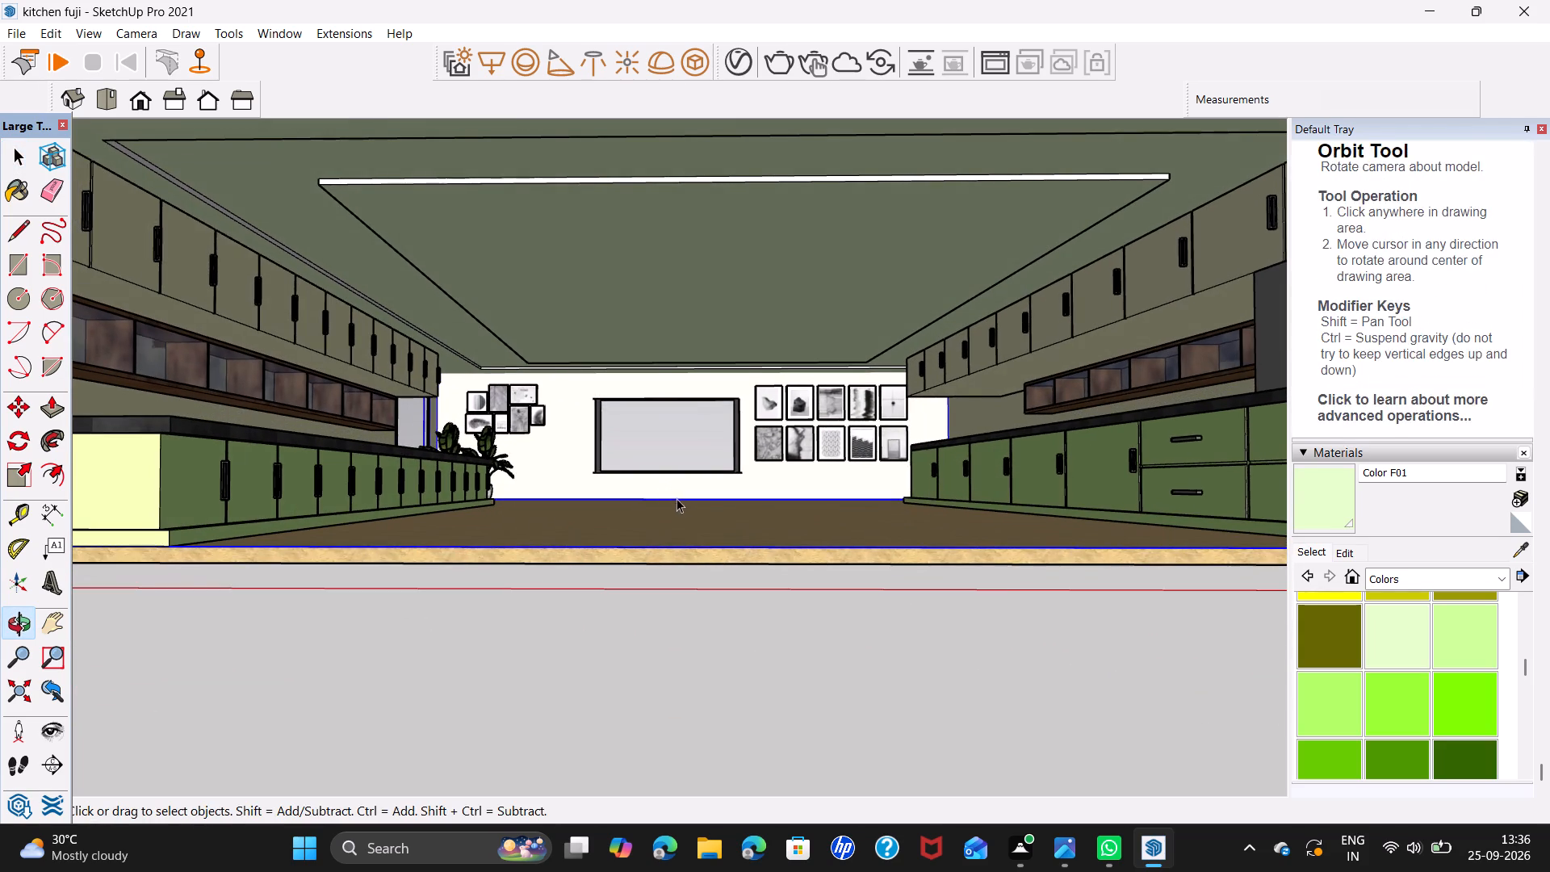
shift+middle_drag(665, 480, 668, 529)
shift+scroll(668, 529, up, 1)
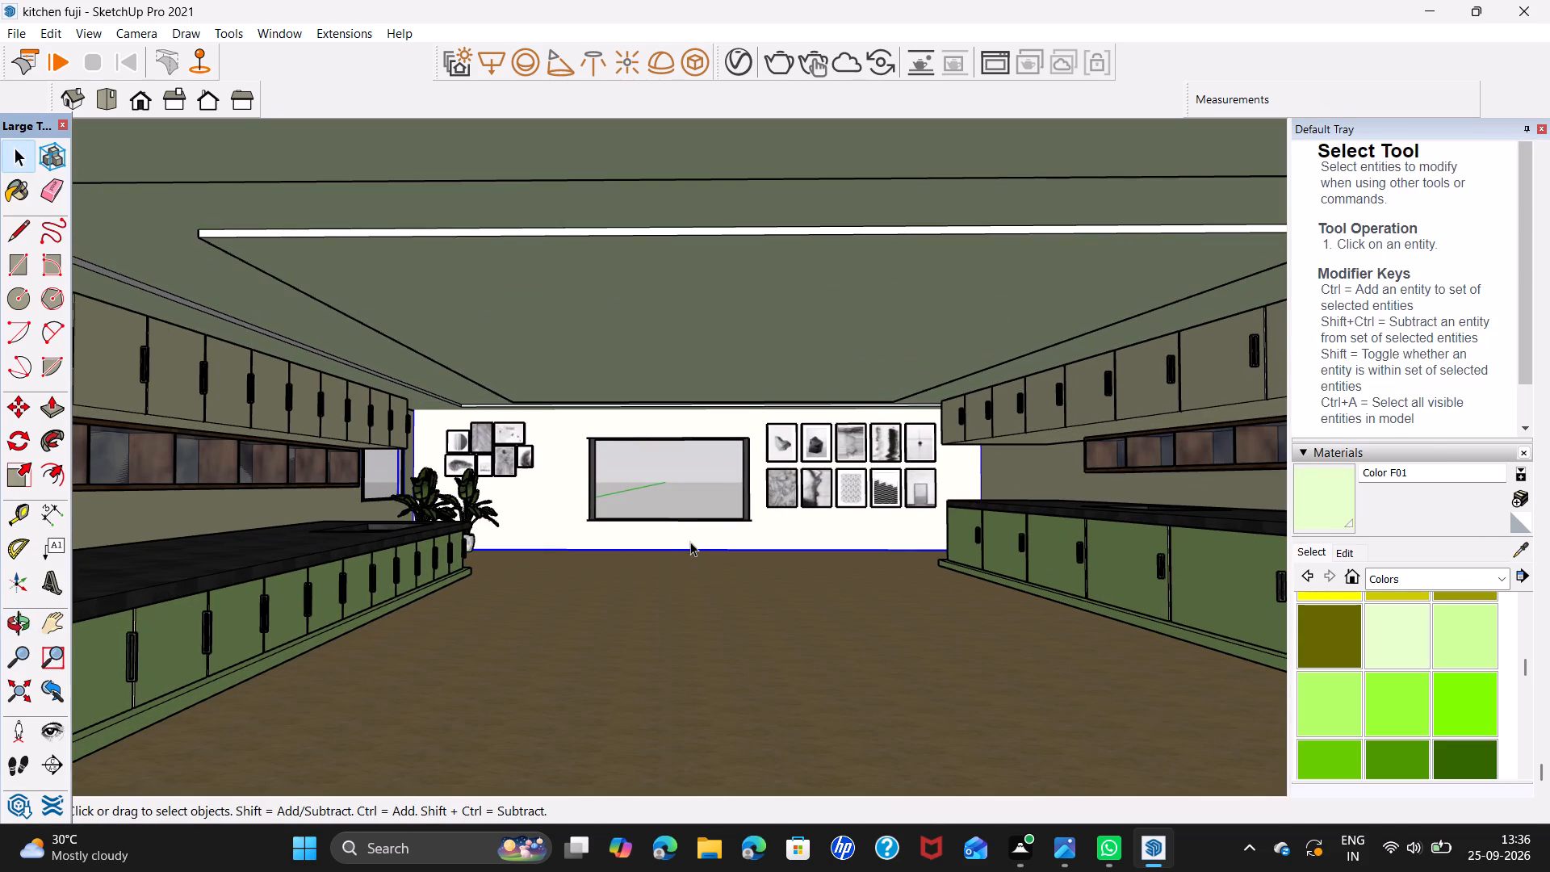
click(794, 51)
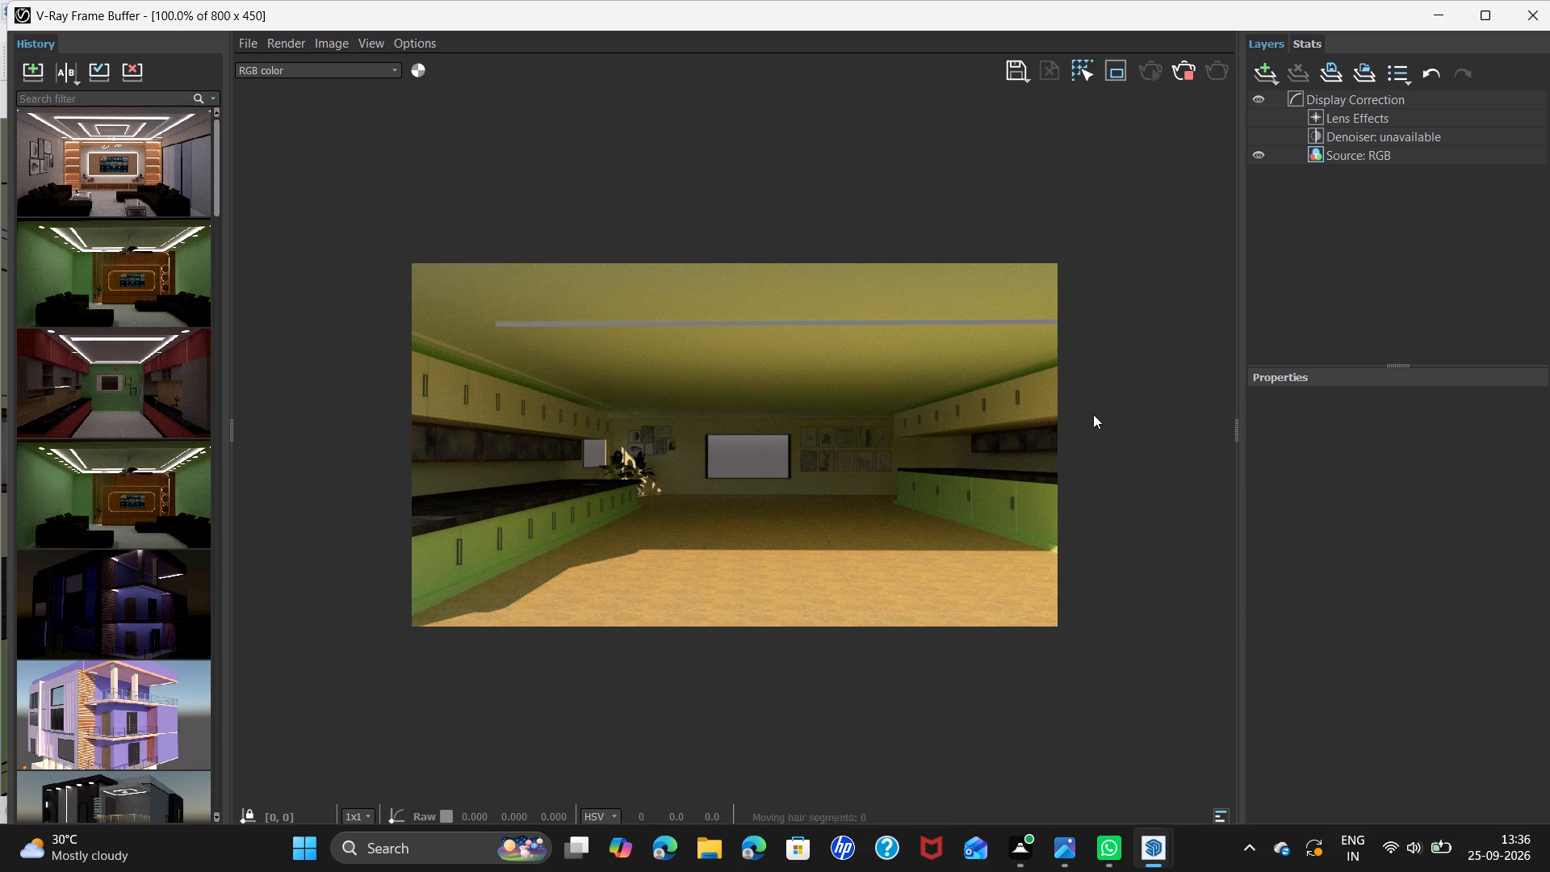
click(1527, 12)
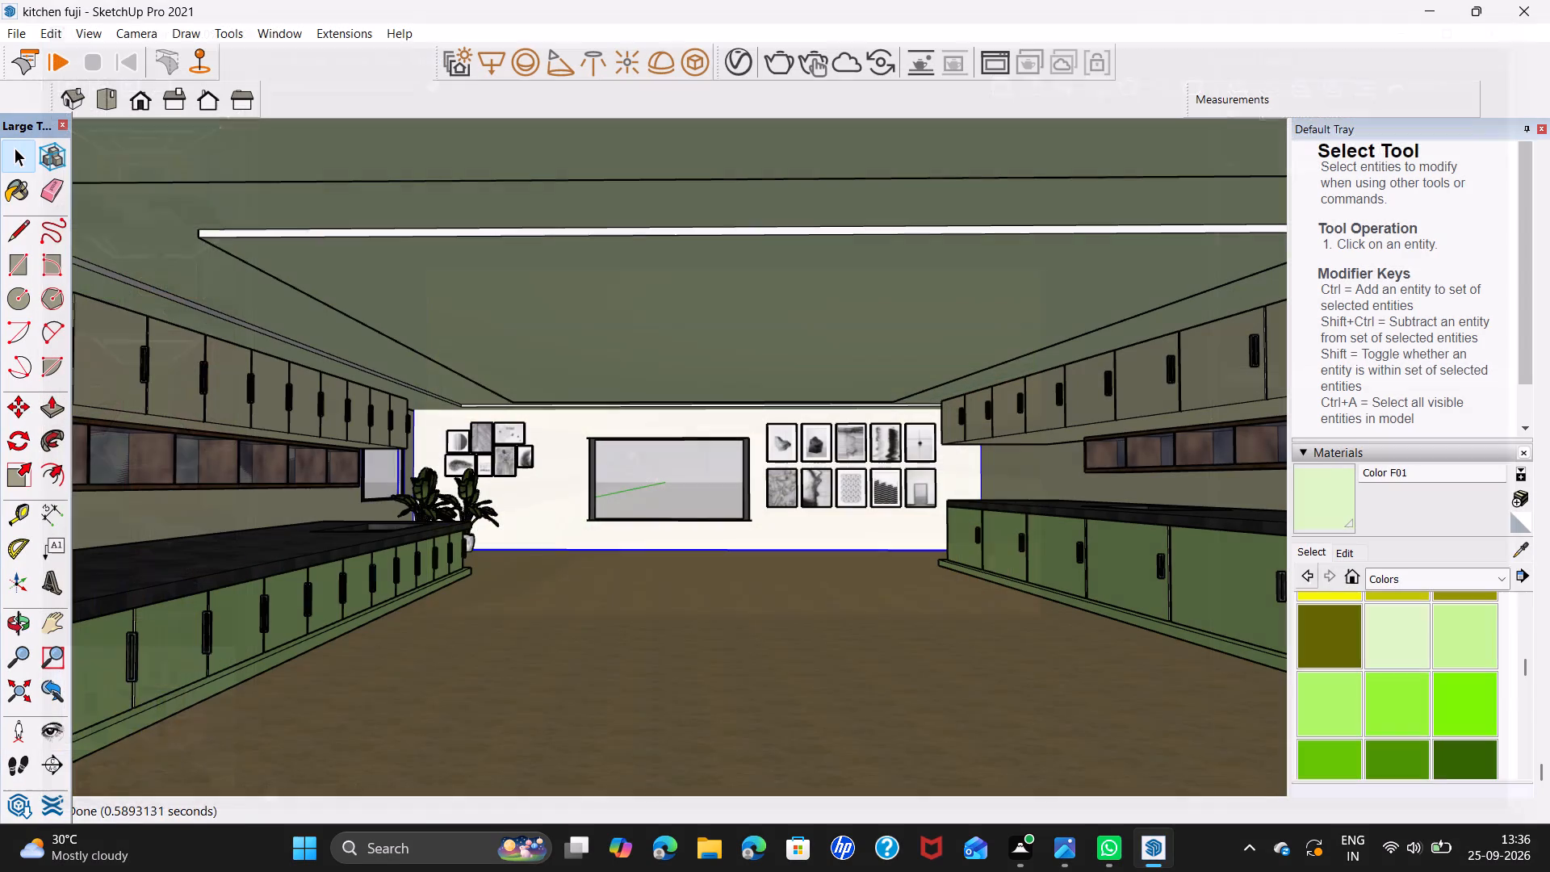